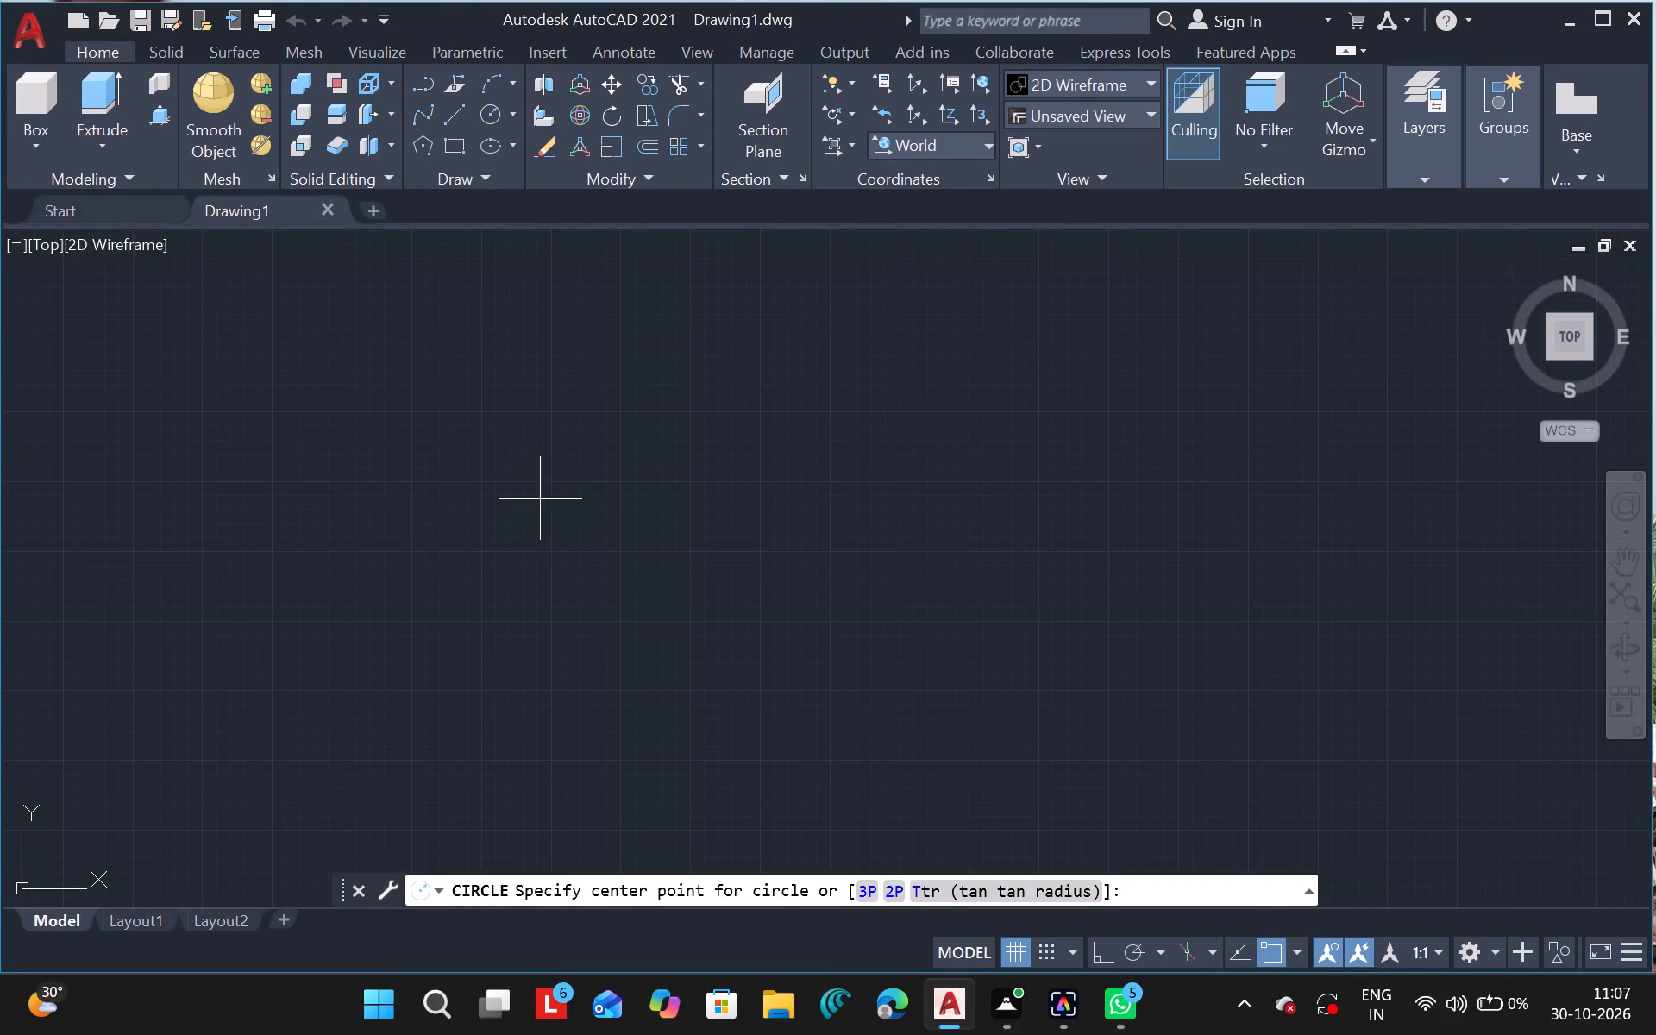
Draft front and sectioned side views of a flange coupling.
Draw a circle with a radius of about 574 units in the left-centre area of the empty drawing.
{"action": "left_click_drag", "start_coordinate": [551, 509], "coordinate": [580, 600]}
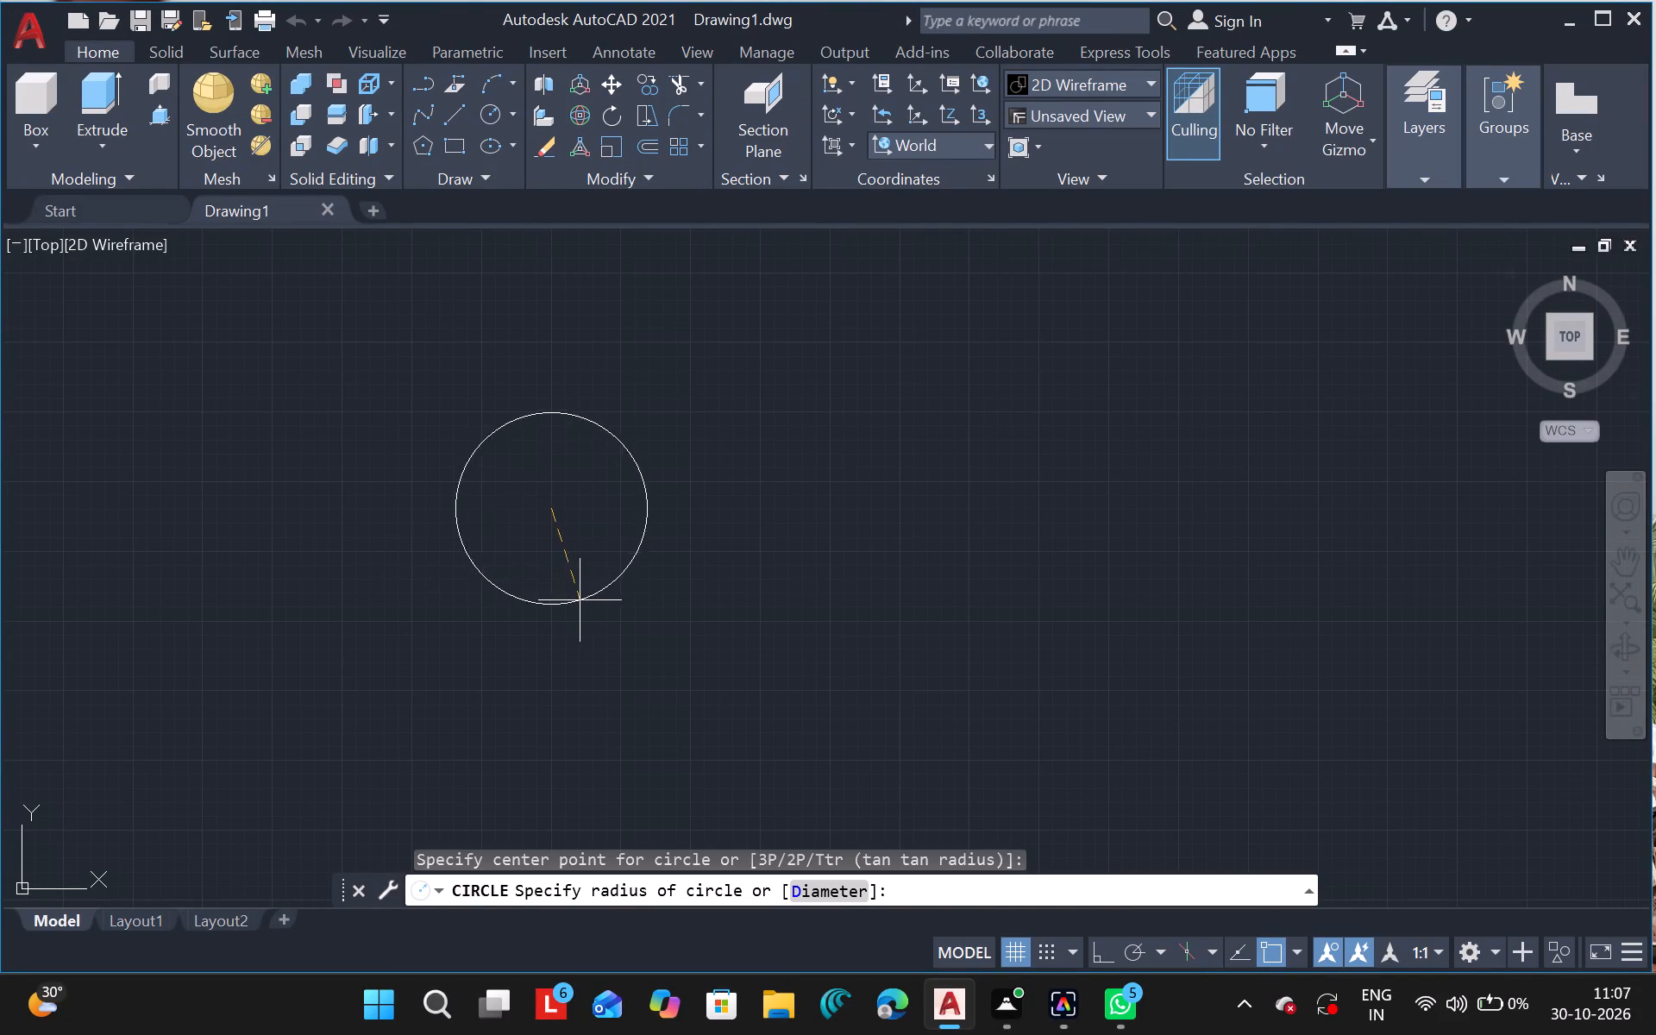
{"action": "left_click_drag", "start_coordinate": [580, 600], "coordinate": [594, 636]}
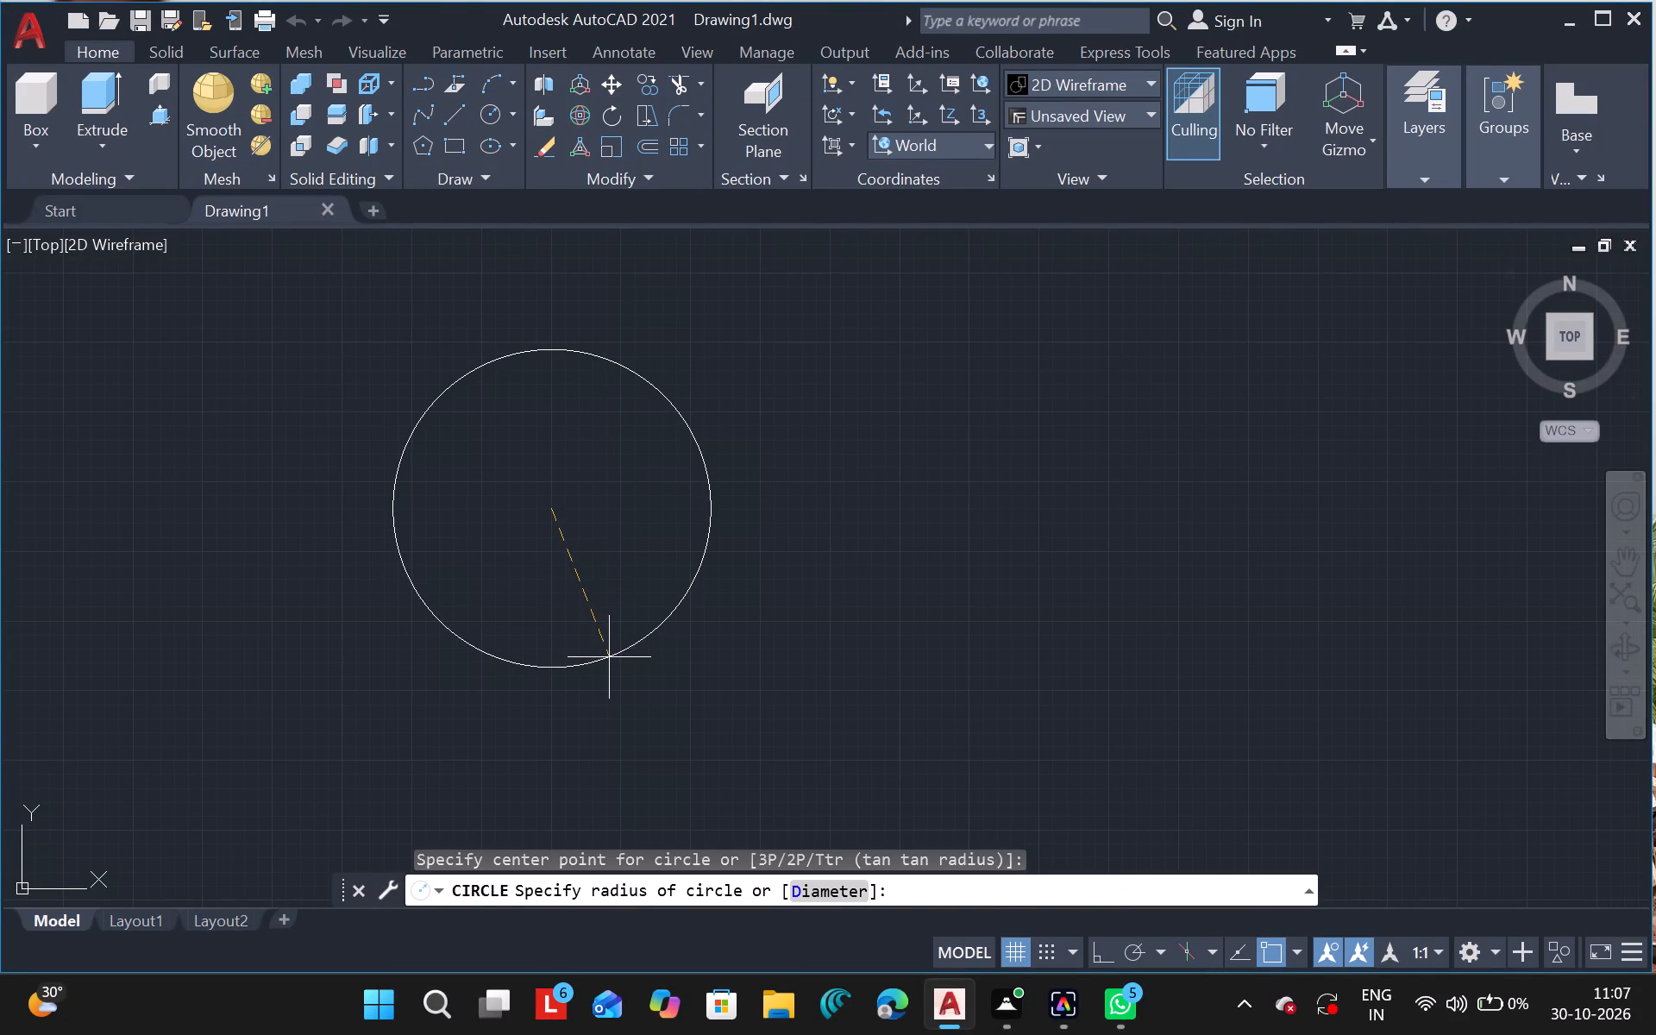
{"action": "left_click_drag", "start_coordinate": [610, 658], "coordinate": [565, 324]}
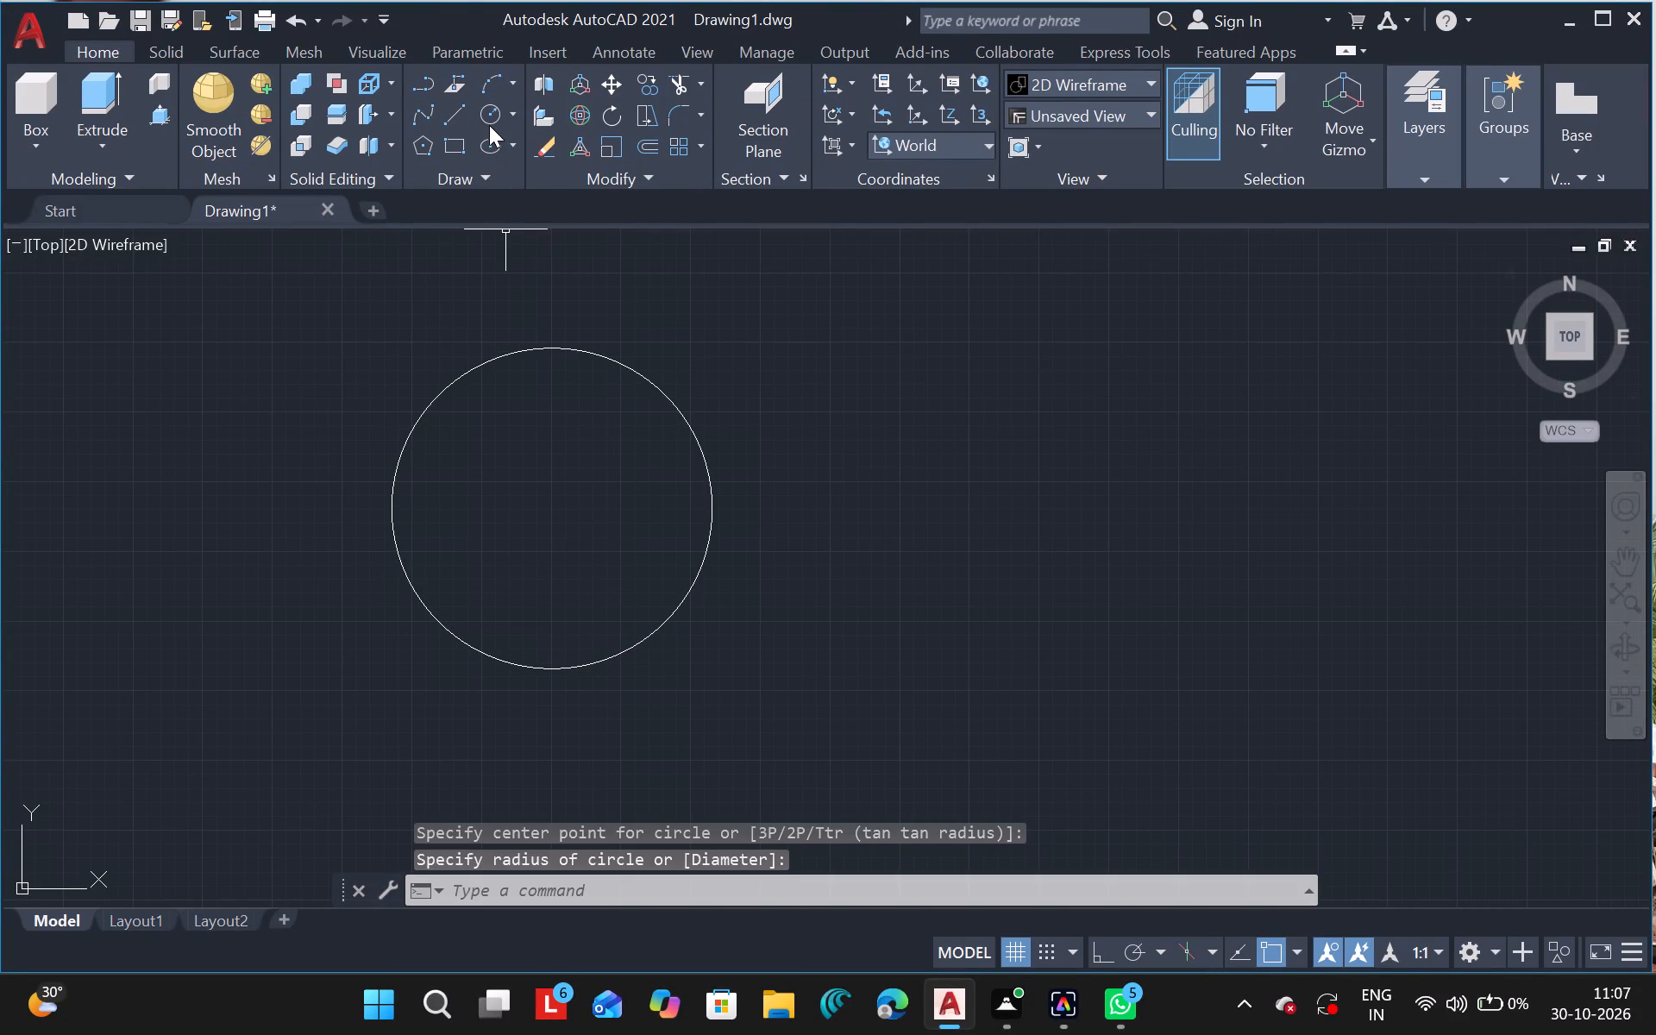
Draw a smaller concentric circle inside the first one, roughly five-eighths of its radius.
{"action": "left_click", "coordinate": [489, 125]}
{"action": "left_click_drag", "start_coordinate": [546, 502], "coordinate": [550, 517]}
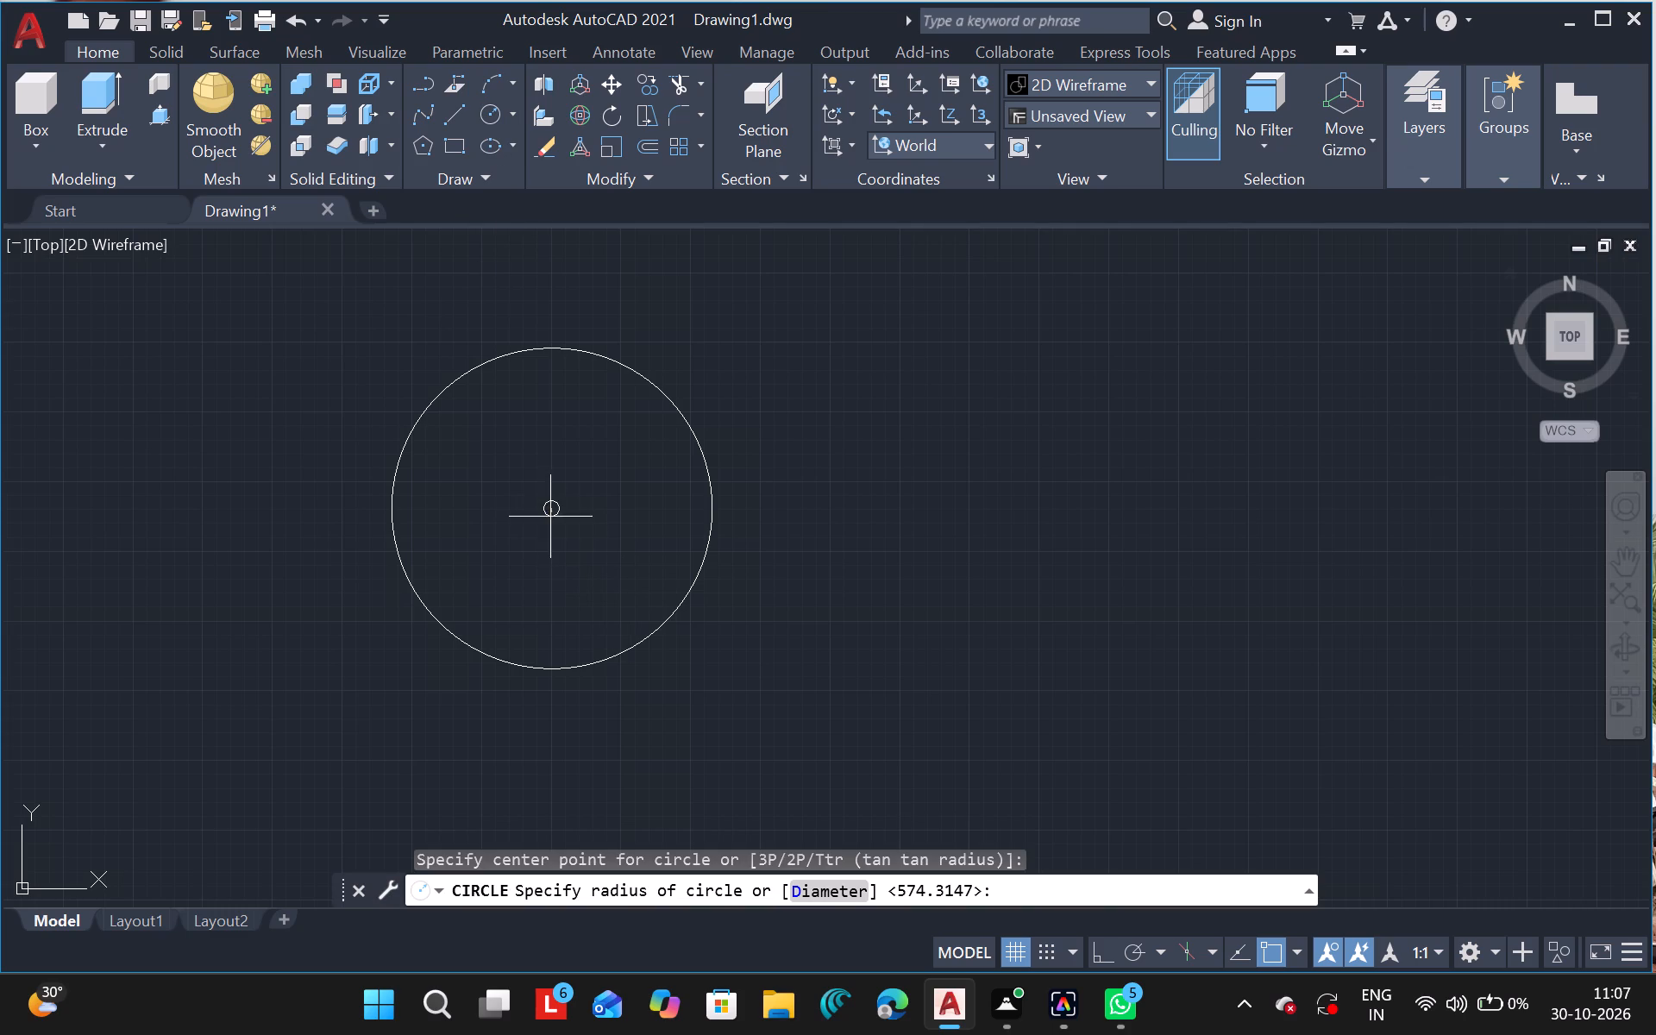
{"action": "left_click_drag", "start_coordinate": [550, 517], "coordinate": [591, 601]}
{"action": "left_click", "coordinate": [591, 601]}
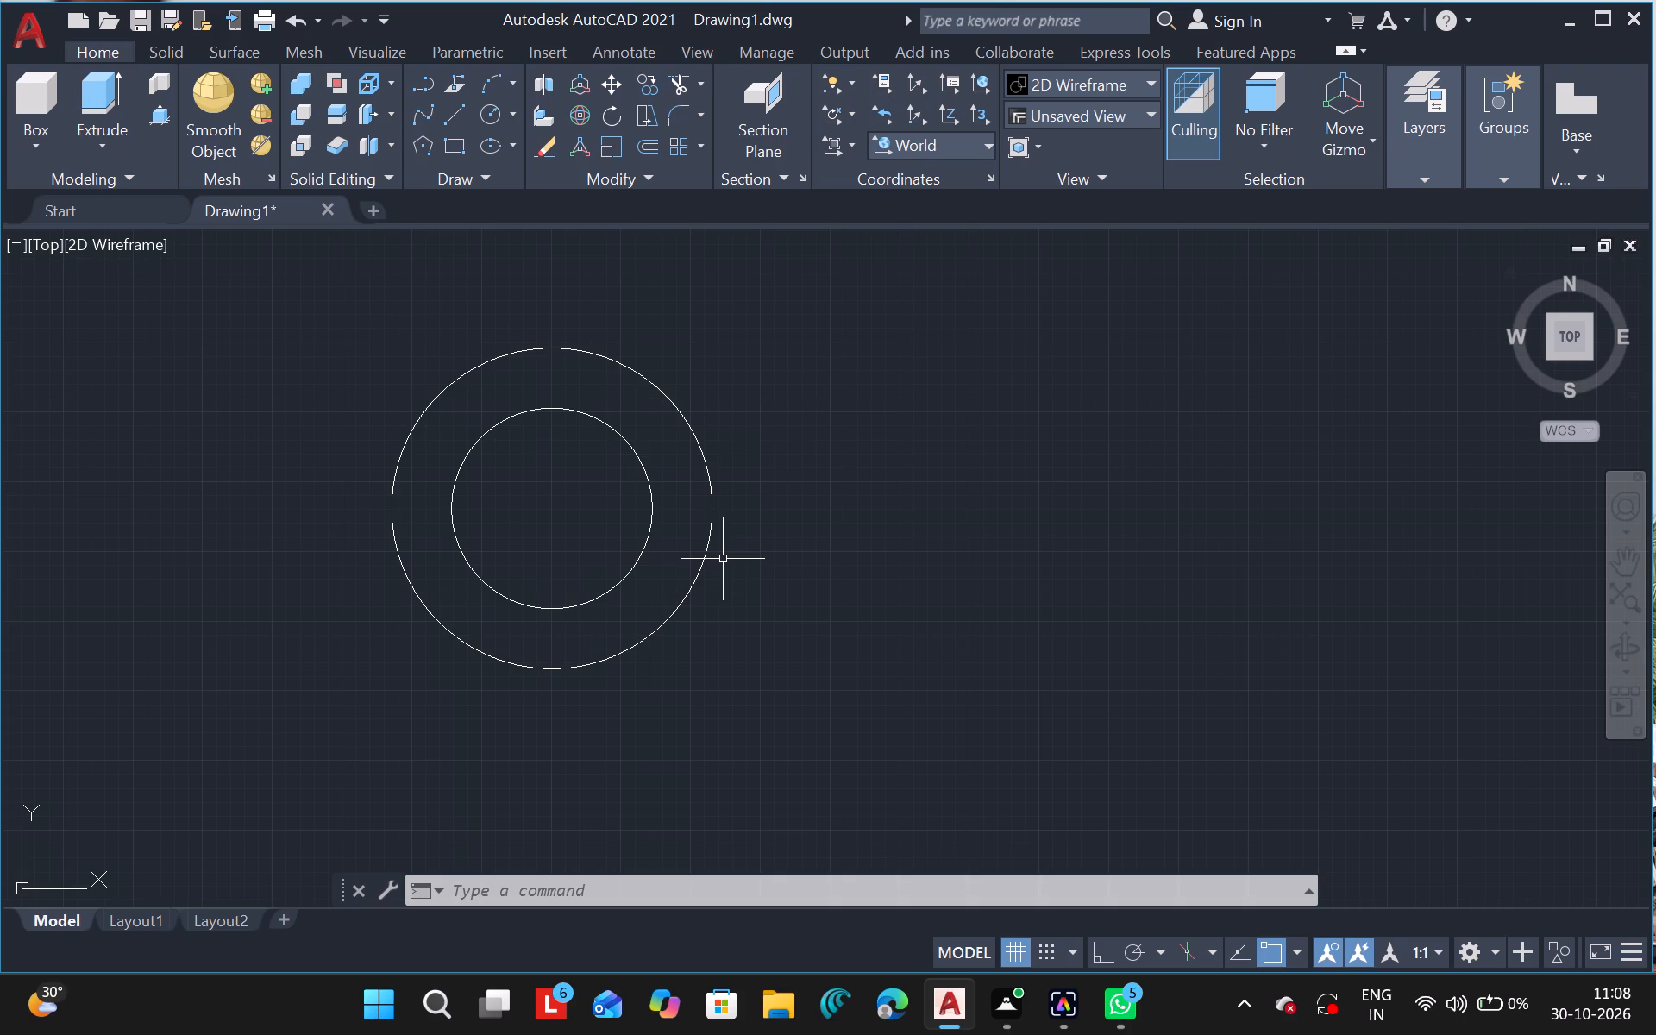
Start the Line command for adding a line to the two-circle drawing.
{"action": "left_click", "coordinate": [455, 112]}
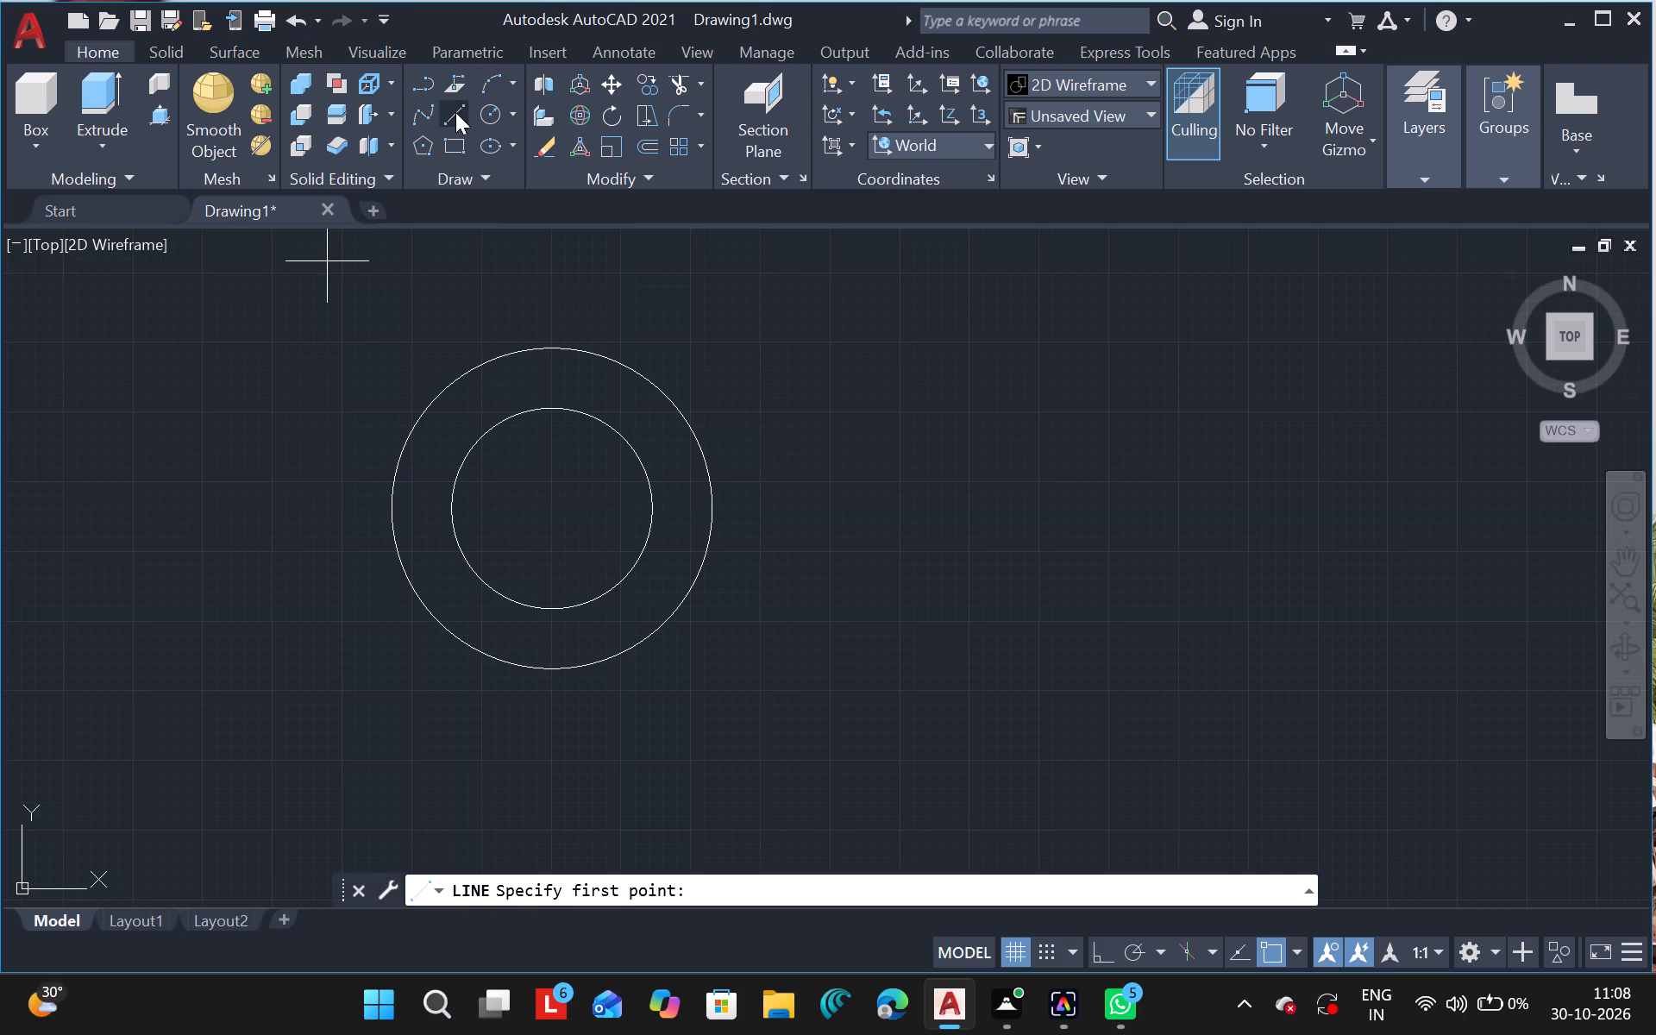
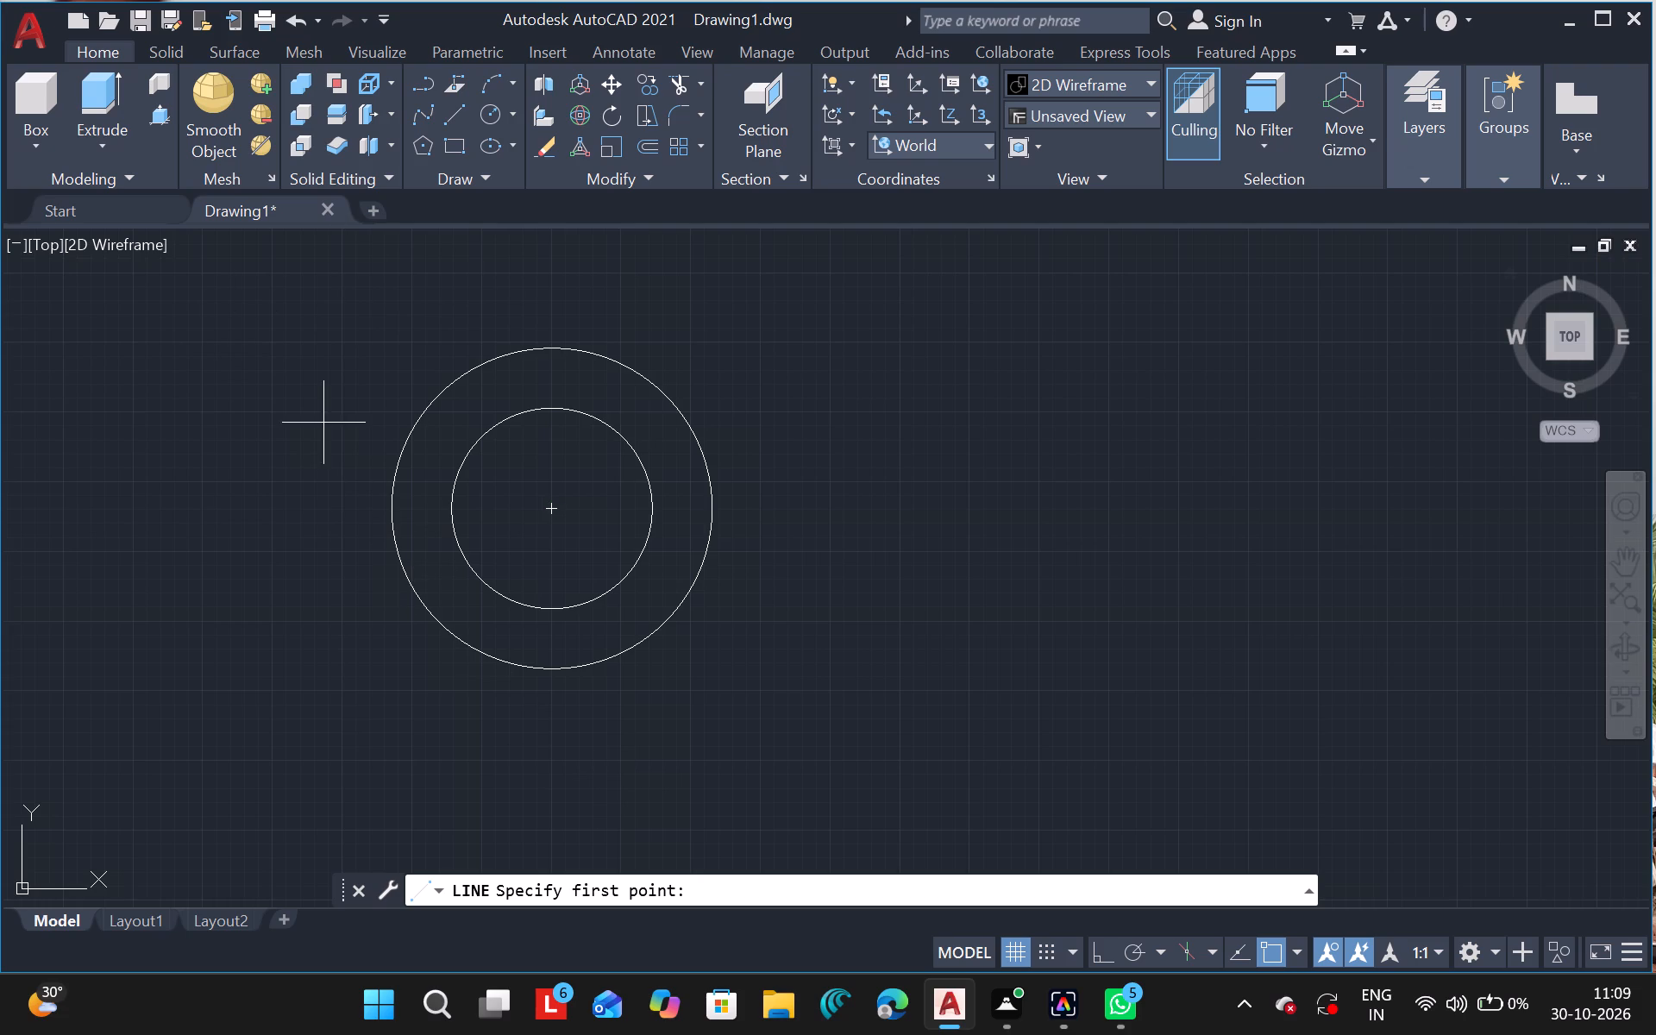
Erase both concentric circles to leave the drawing empty.
{"action": "left_click_drag", "start_coordinate": [323, 420], "coordinate": [704, 682]}
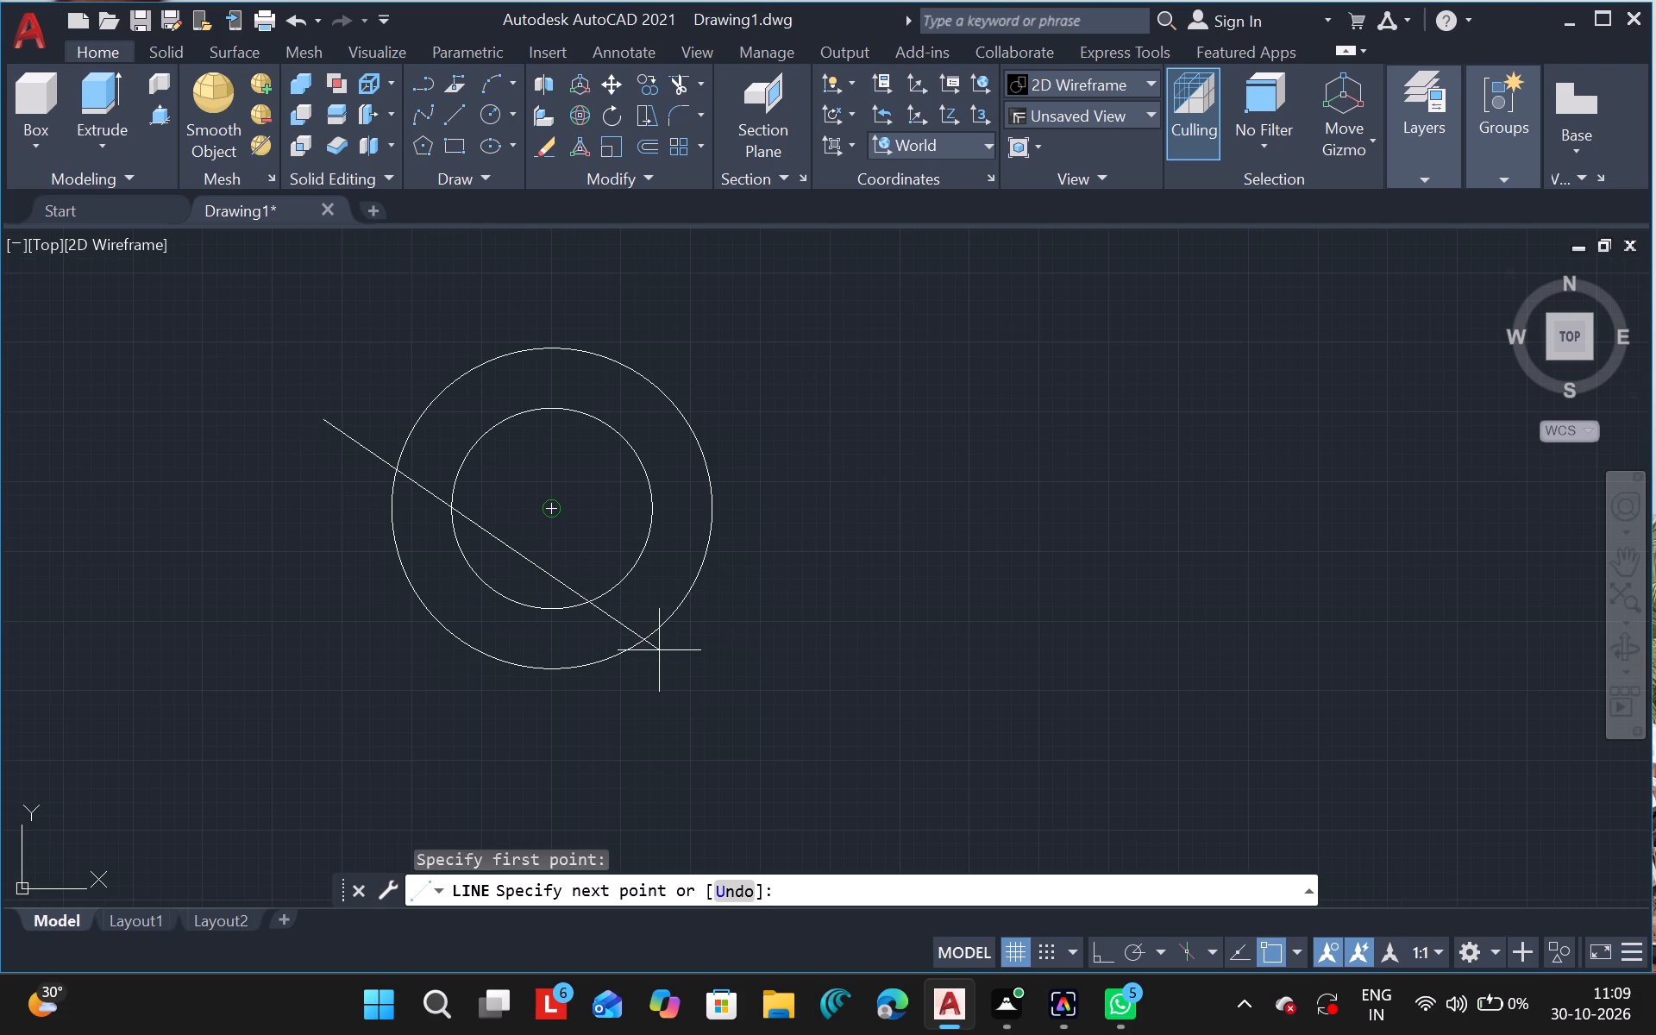
{"action": "key", "text": "Escape"}
{"action": "left_click_drag", "start_coordinate": [328, 308], "coordinate": [593, 256]}
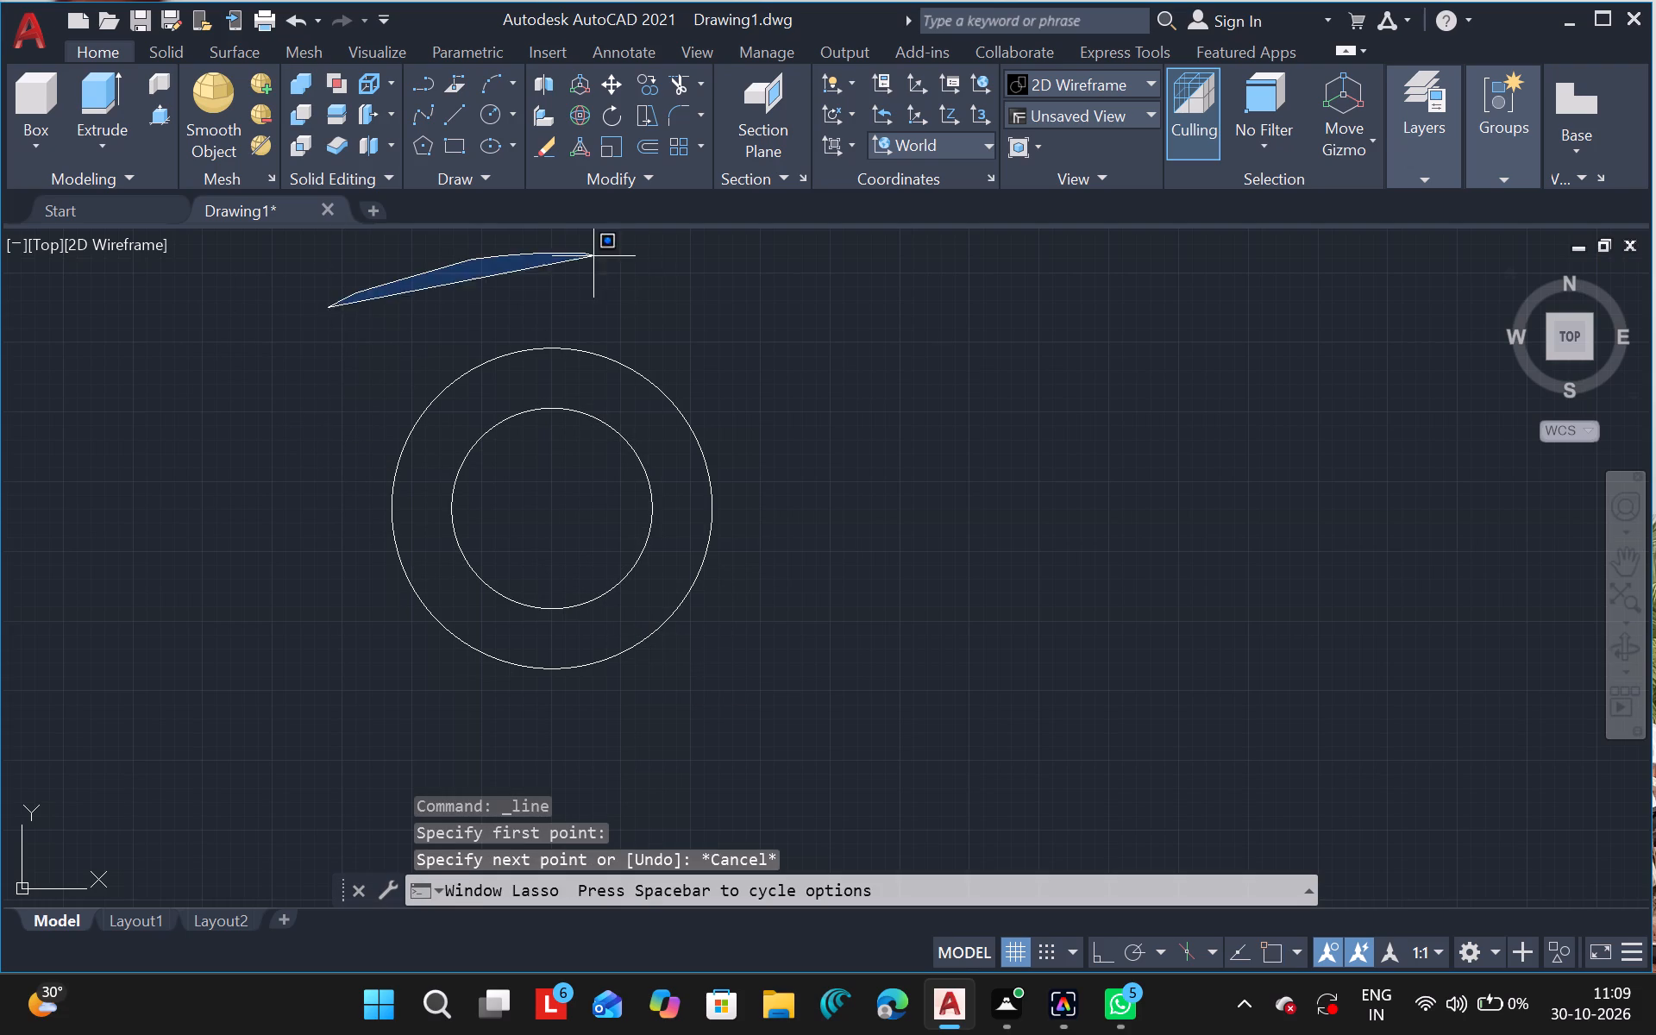
{"action": "left_click_drag", "start_coordinate": [593, 256], "coordinate": [272, 434]}
{"action": "key", "text": "Delete"}
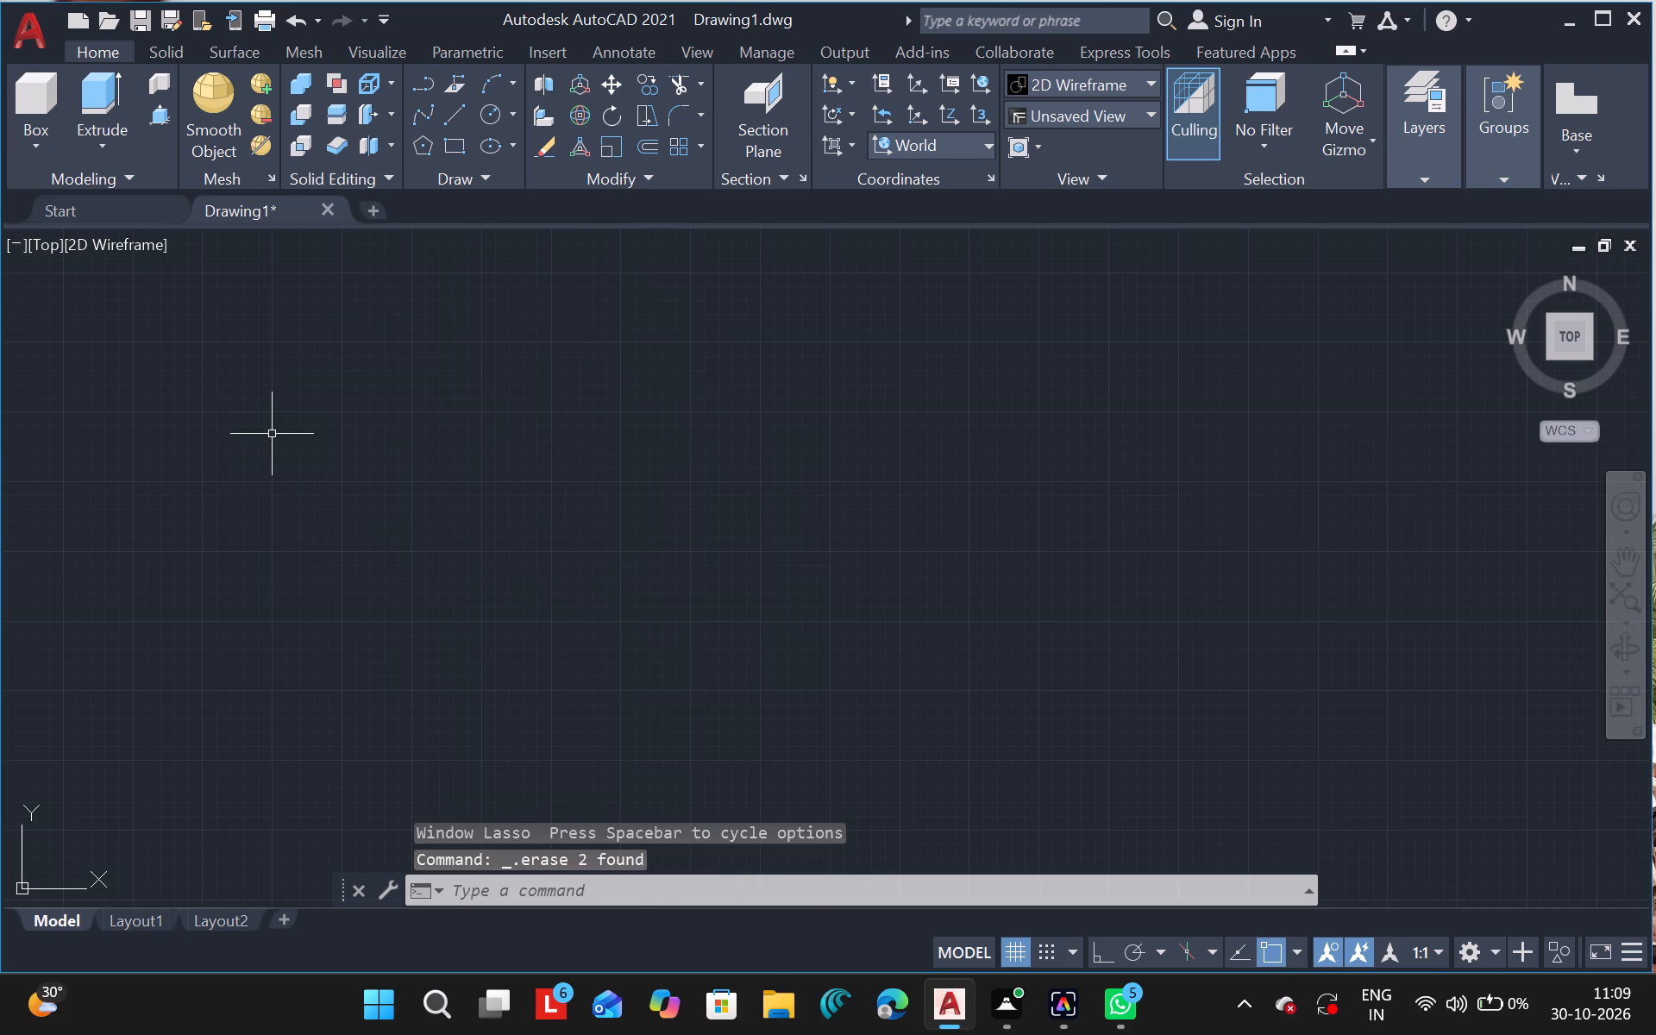
Draw a vertical line in the left-centre area of the drawing with a short horizontal line running right from its lower end.
{"action": "left_click", "coordinate": [460, 118]}
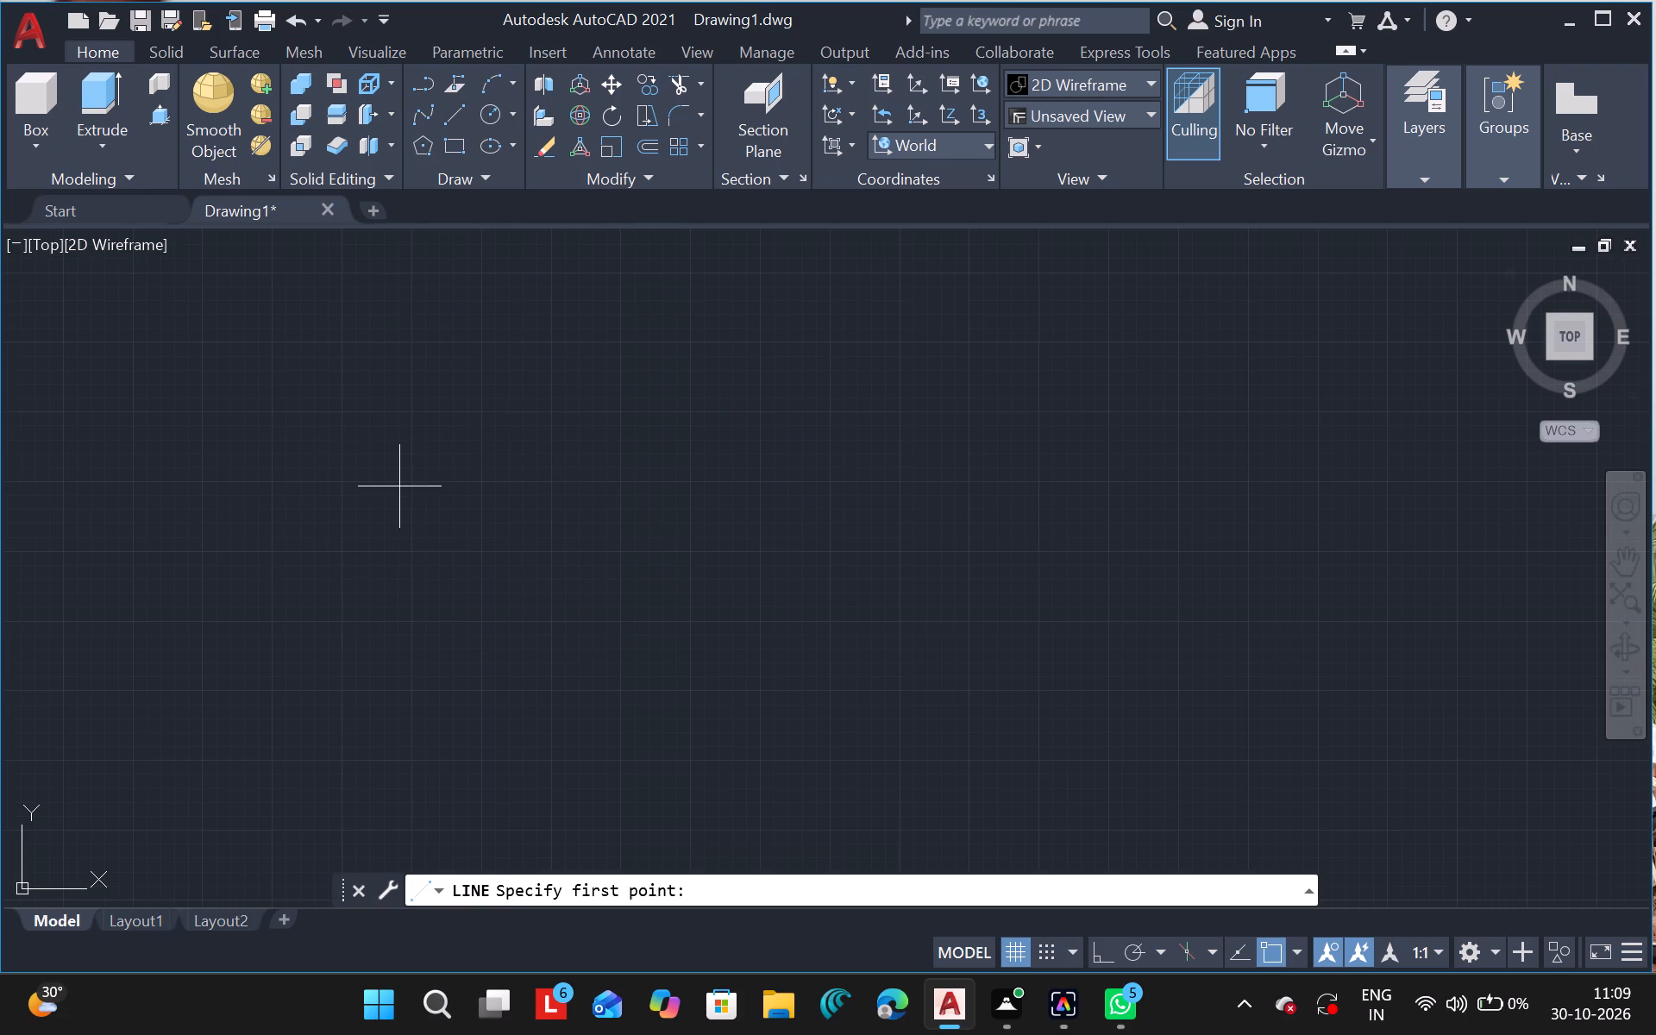
{"action": "left_click_drag", "start_coordinate": [379, 392], "coordinate": [386, 507]}
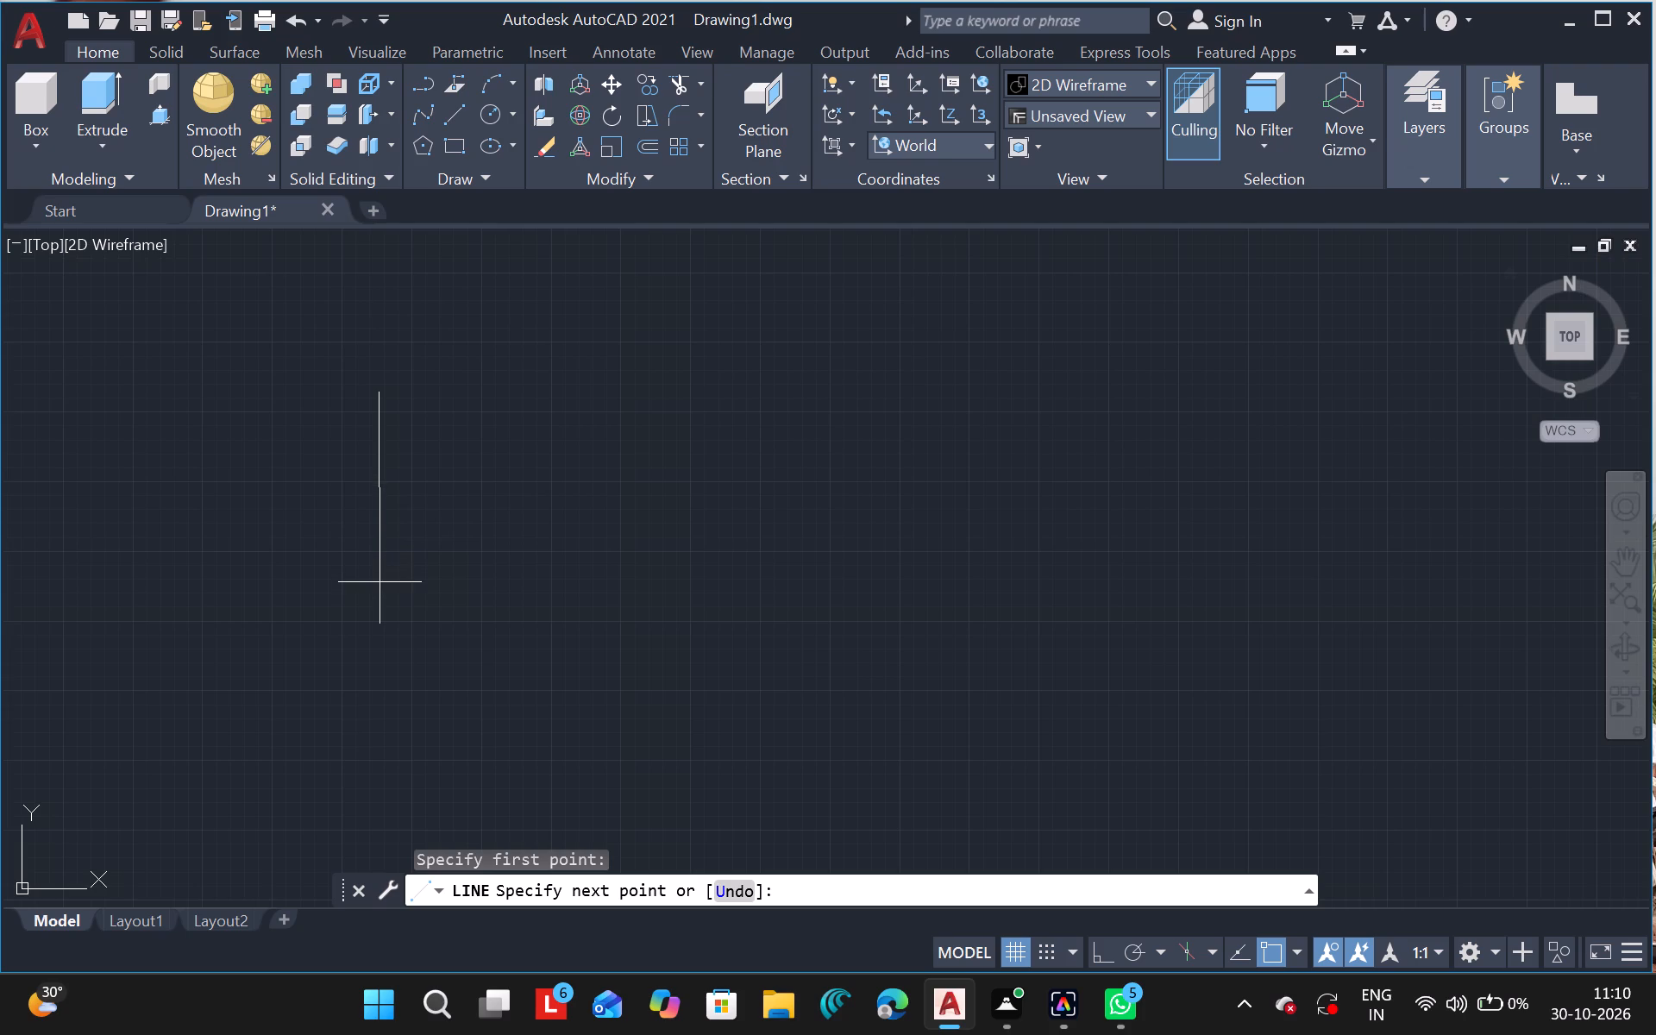
{"action": "left_click", "coordinate": [379, 584]}
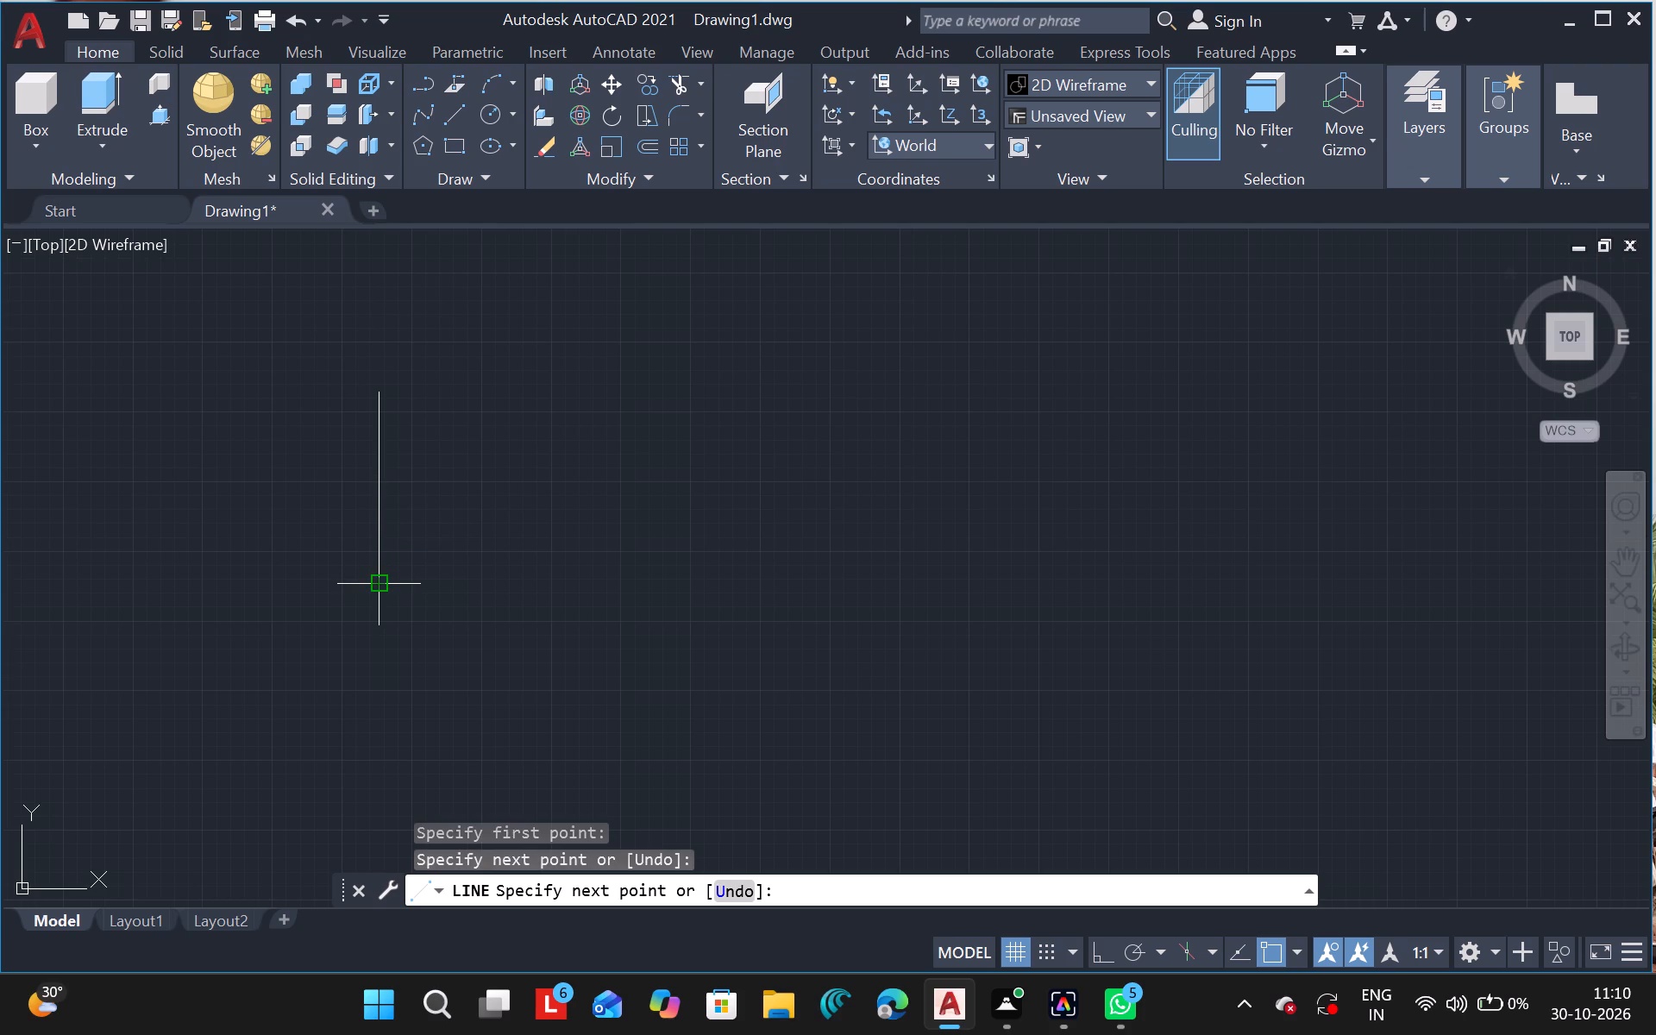
{"action": "left_click", "coordinate": [461, 584]}
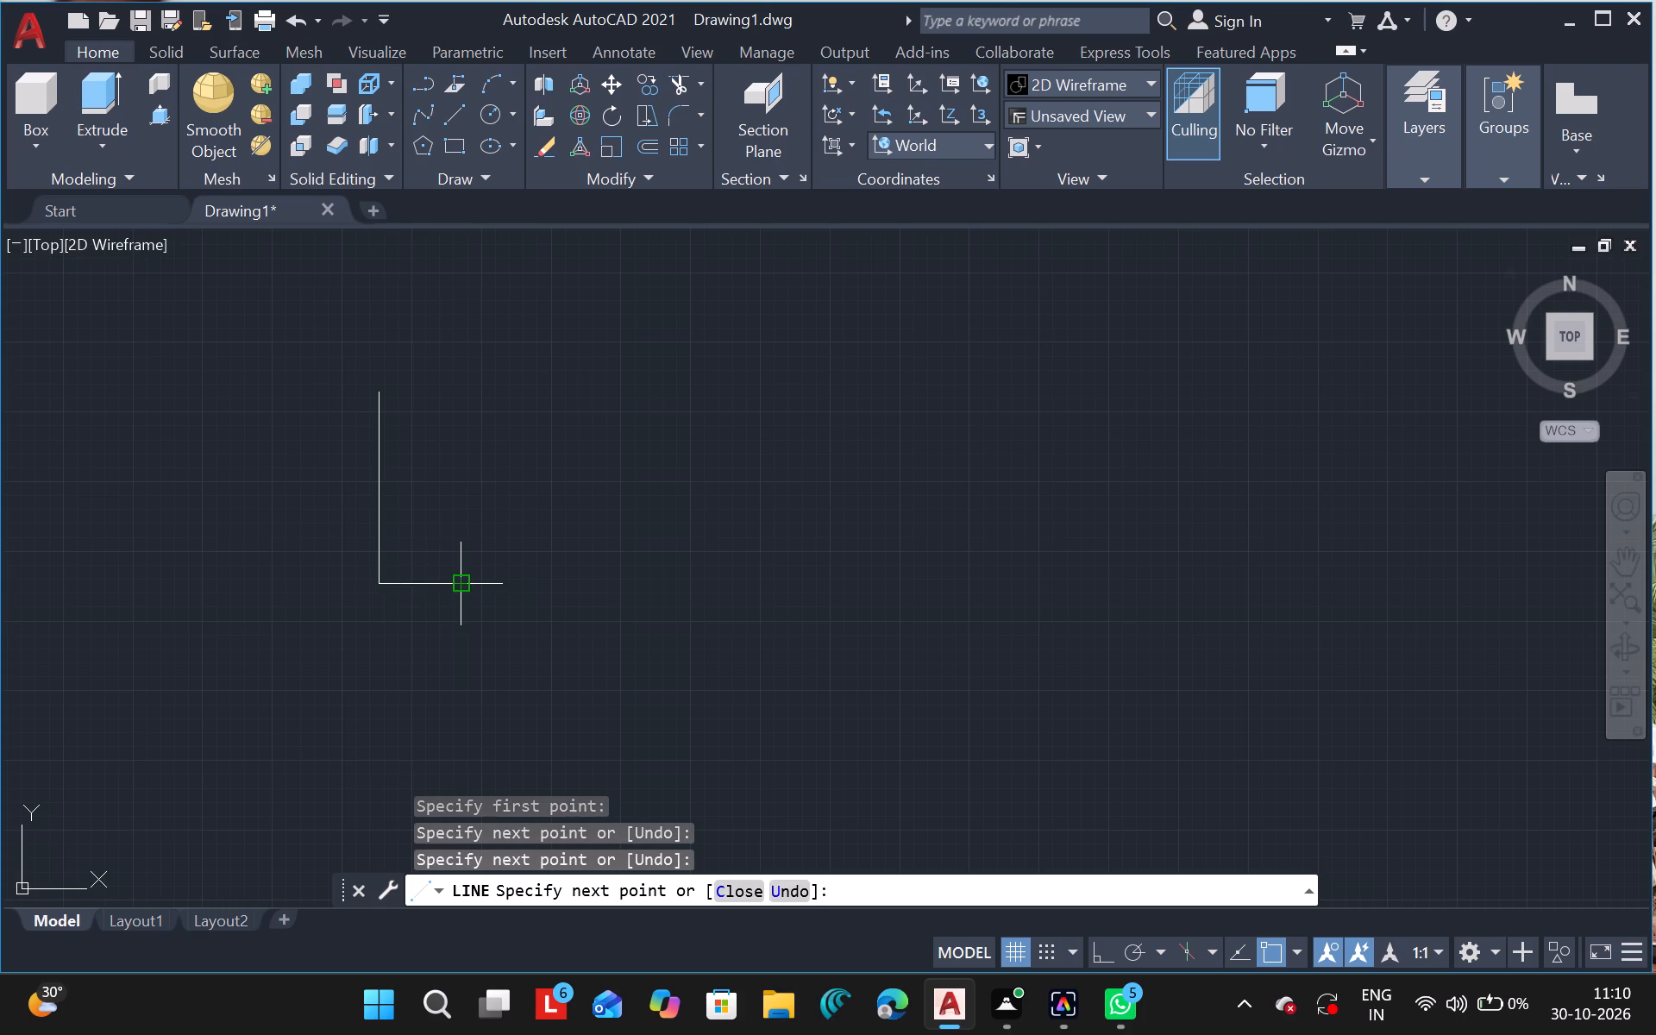
{"action": "key", "text": "Escape"}
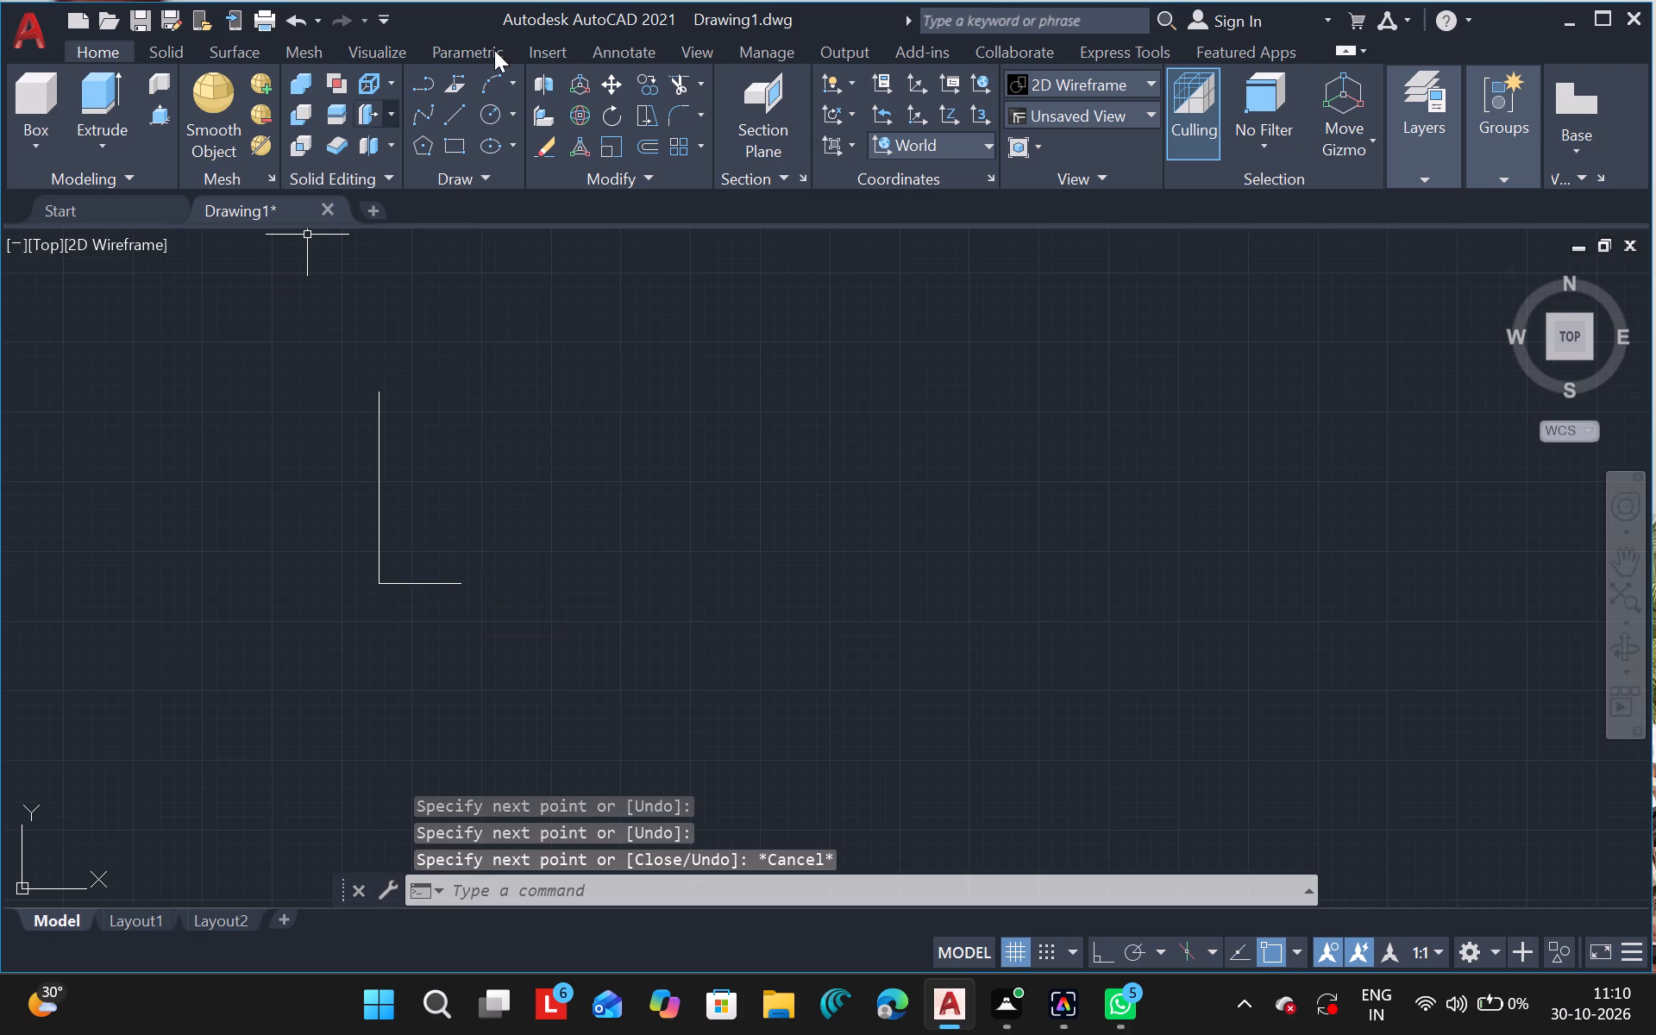
Draw a short horizontal line right from the vertical line's upper end, continuing straight down past the level of the bottom line.
{"action": "left_click", "coordinate": [468, 101]}
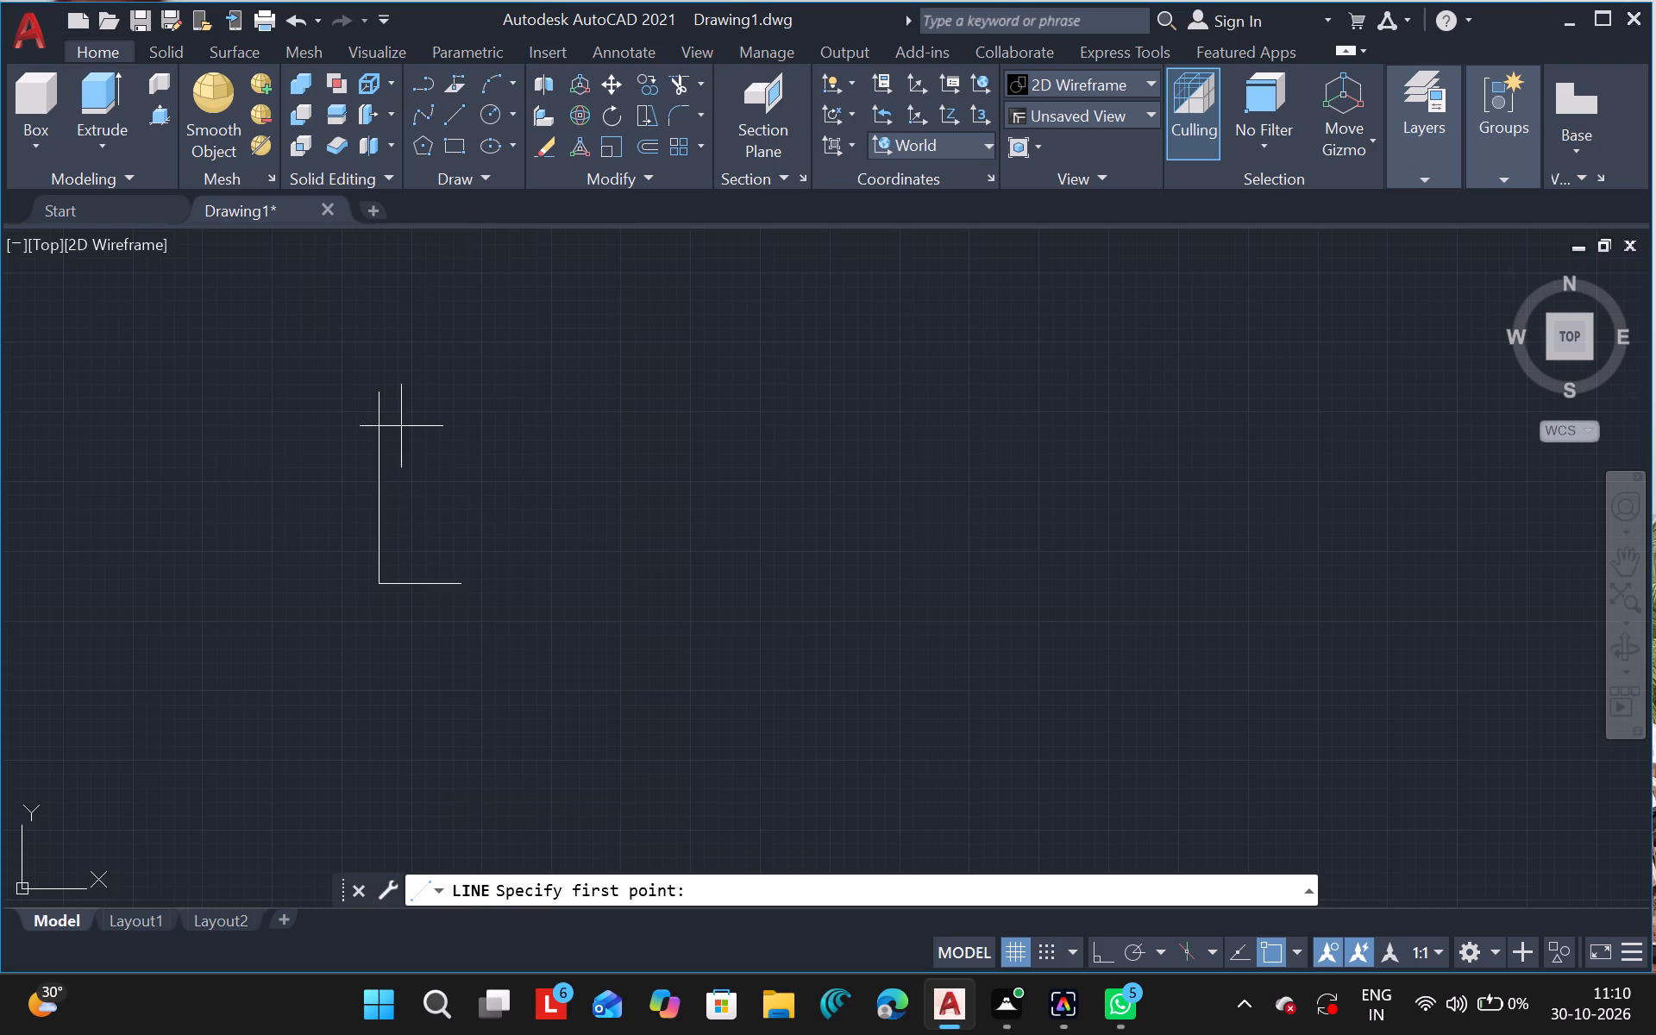
{"action": "left_click_drag", "start_coordinate": [385, 394], "coordinate": [452, 399]}
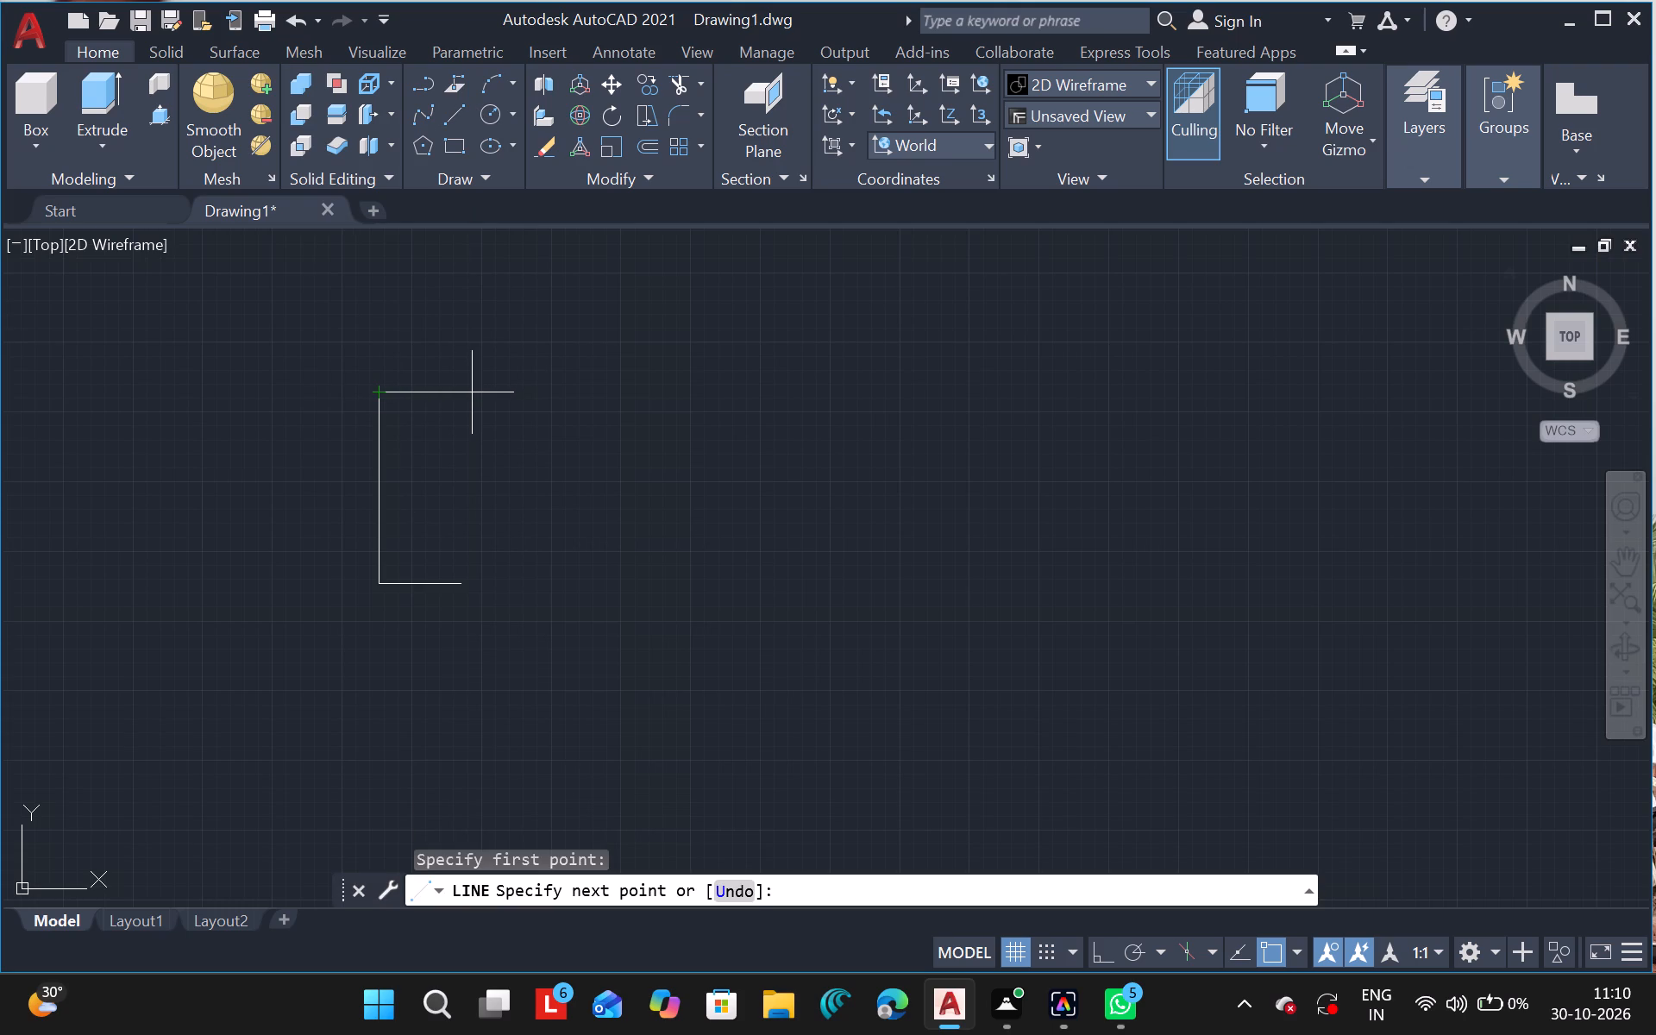
{"action": "left_click_drag", "start_coordinate": [472, 392], "coordinate": [461, 462]}
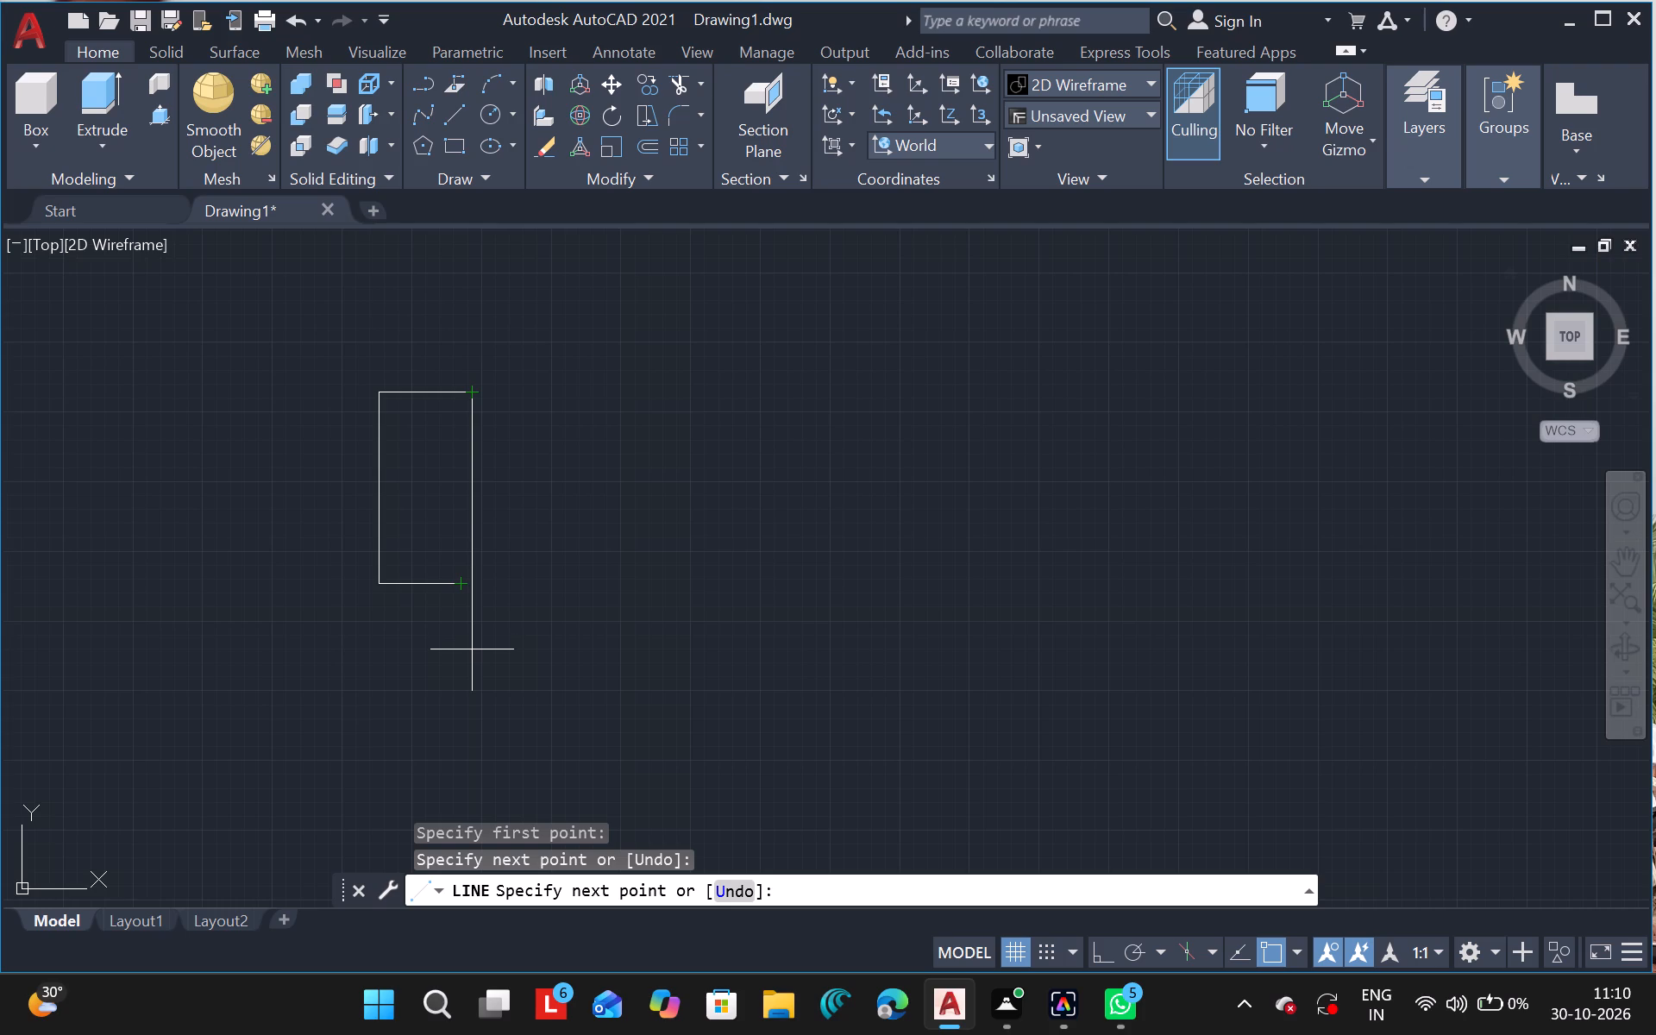
{"action": "left_click", "coordinate": [472, 649]}
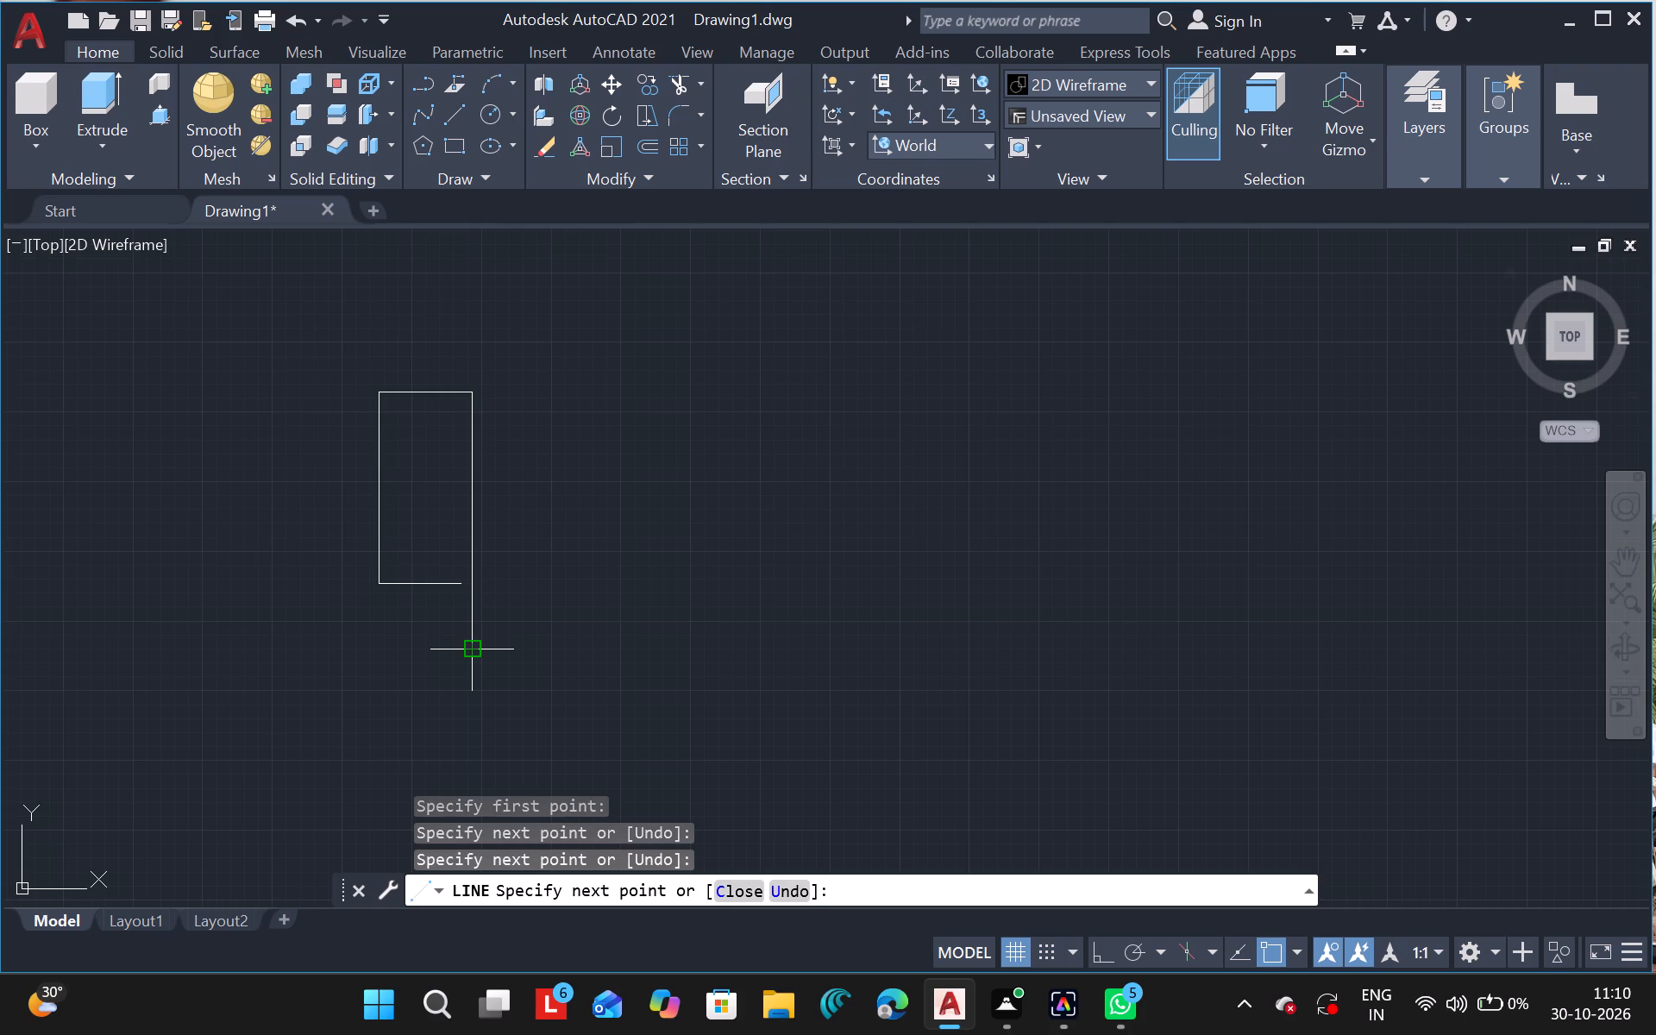
{"action": "key", "text": "Escape"}
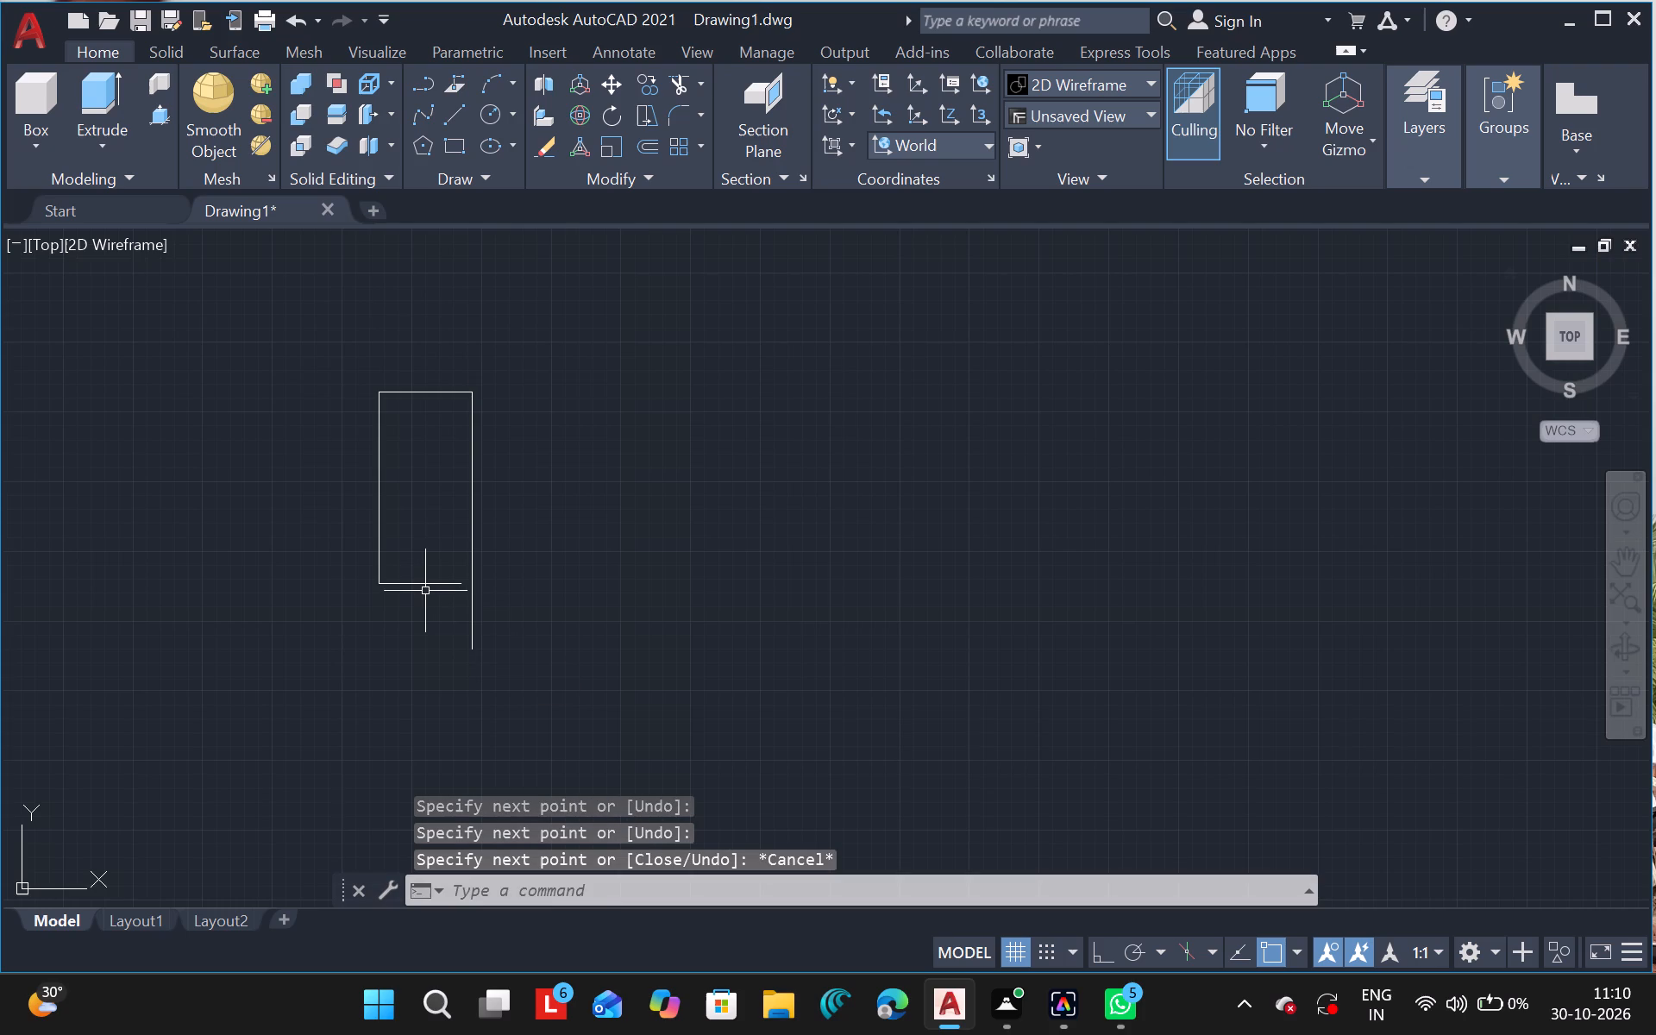
Replace the short bottom line with one running left from the right vertical's lower end to just past the left vertical.
{"action": "left_click_drag", "start_coordinate": [420, 586], "coordinate": [580, 657]}
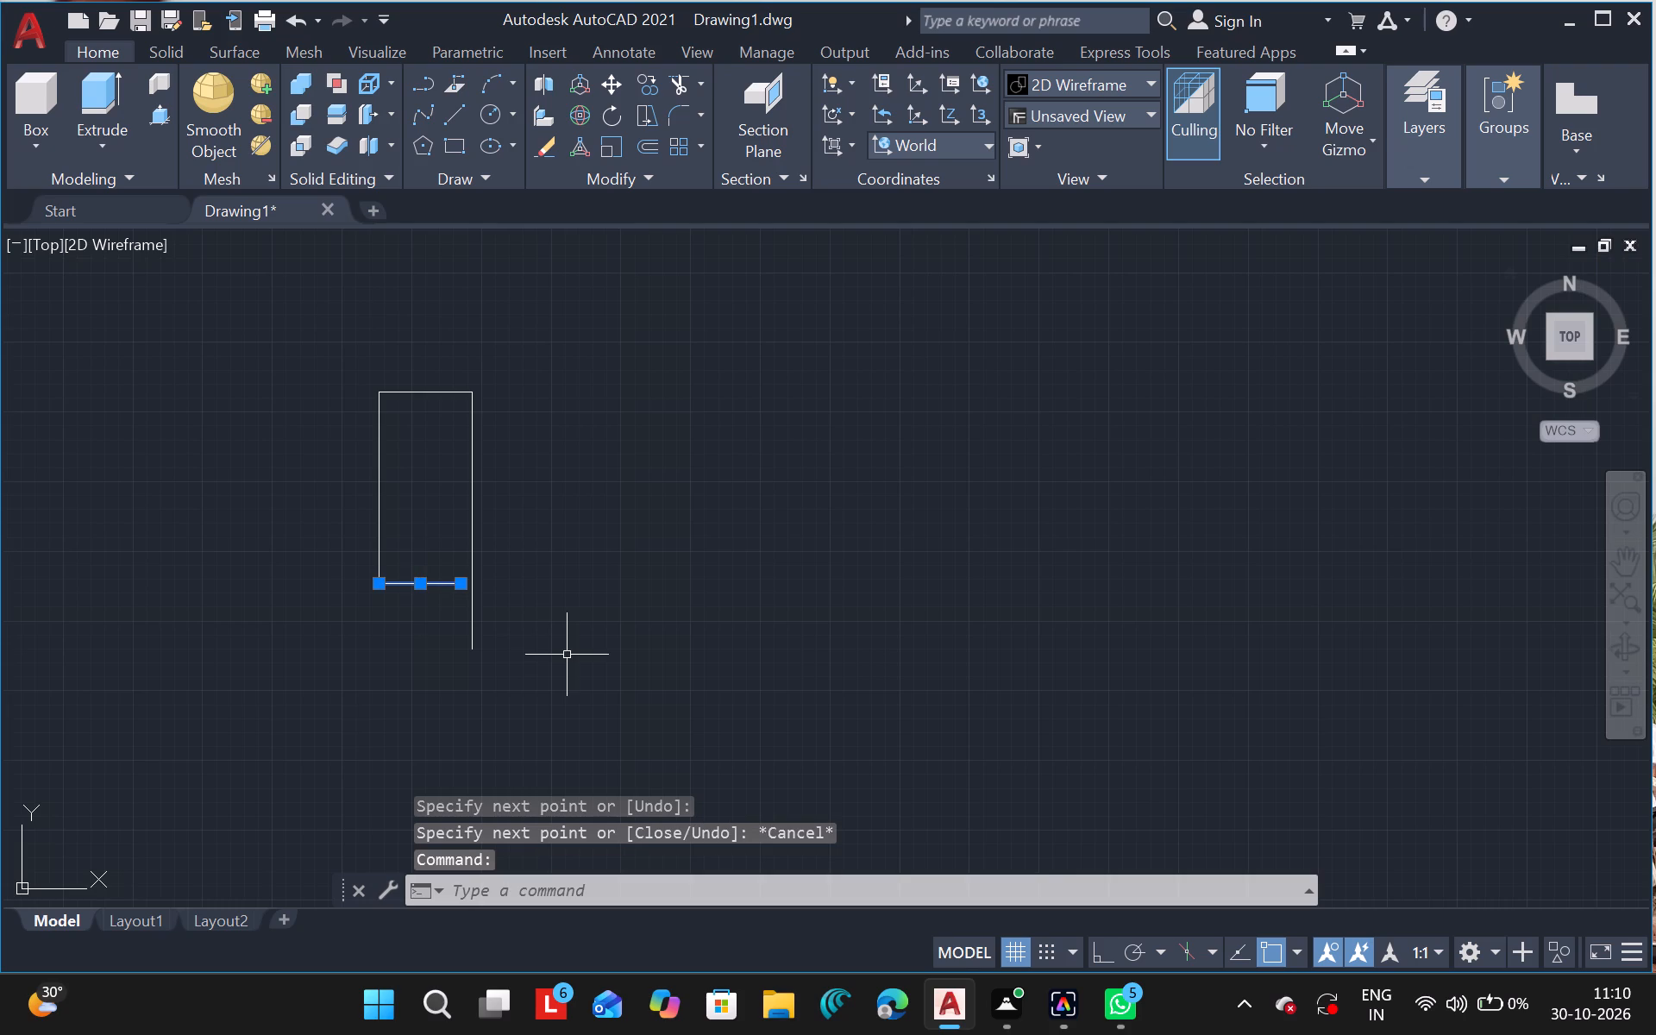
{"action": "key", "text": "Delete"}
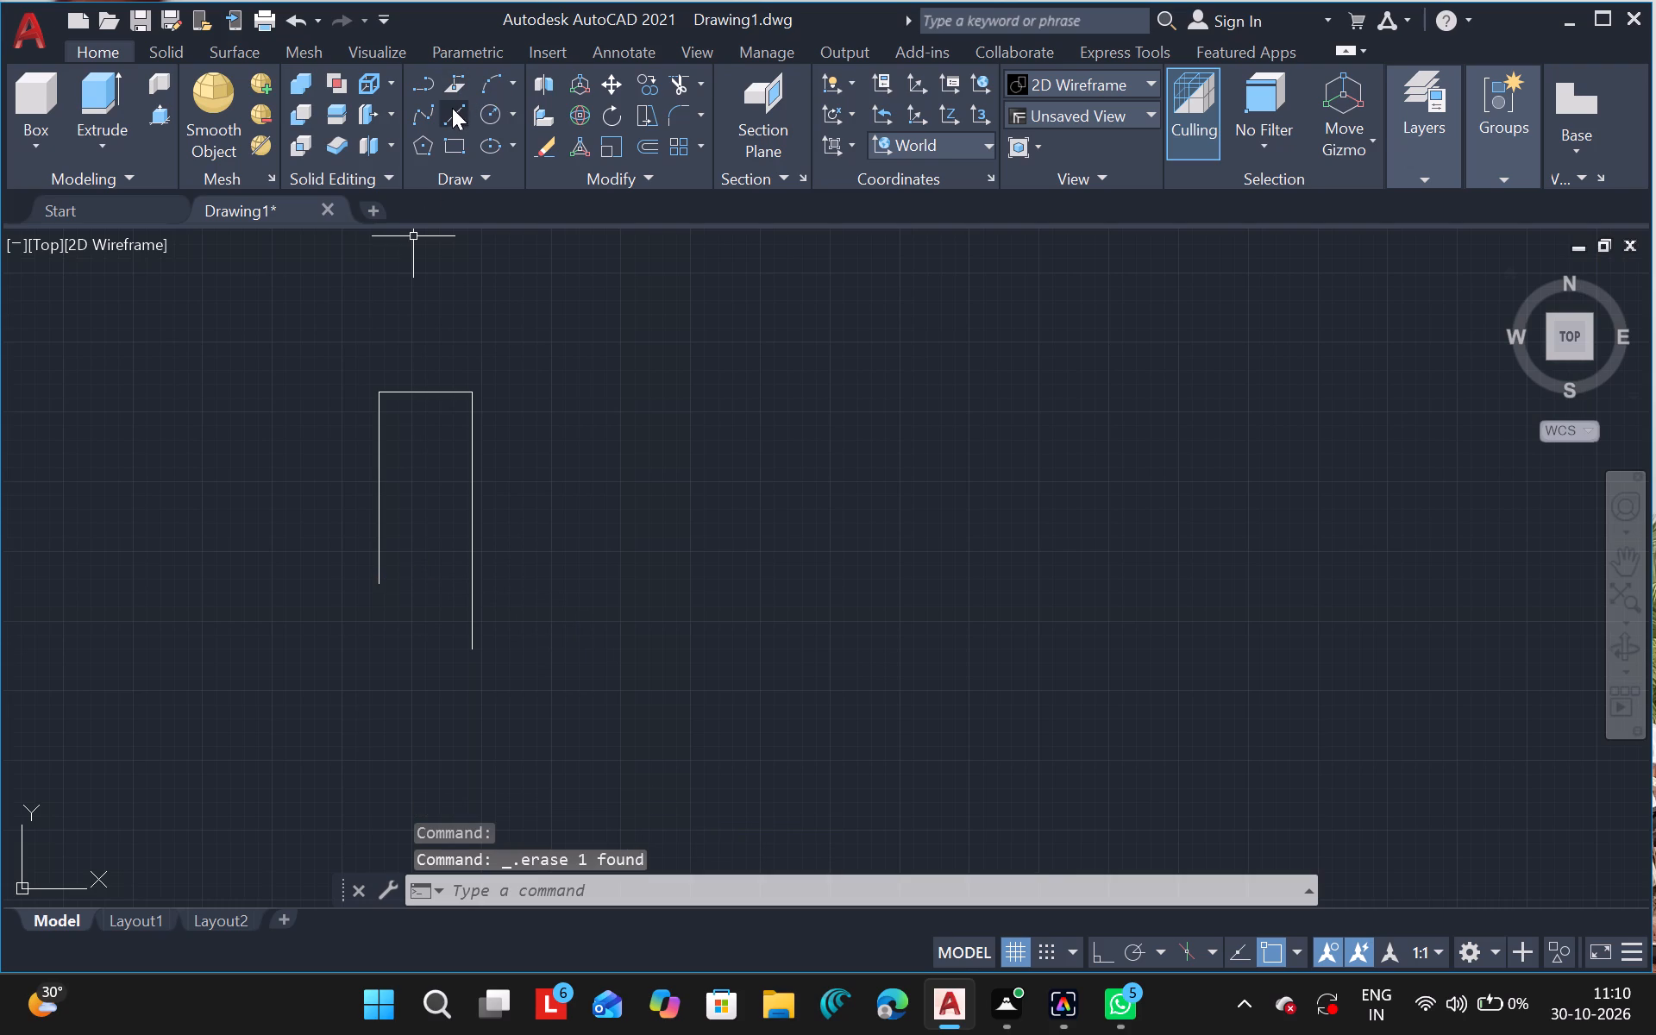
{"action": "left_click", "coordinate": [452, 109]}
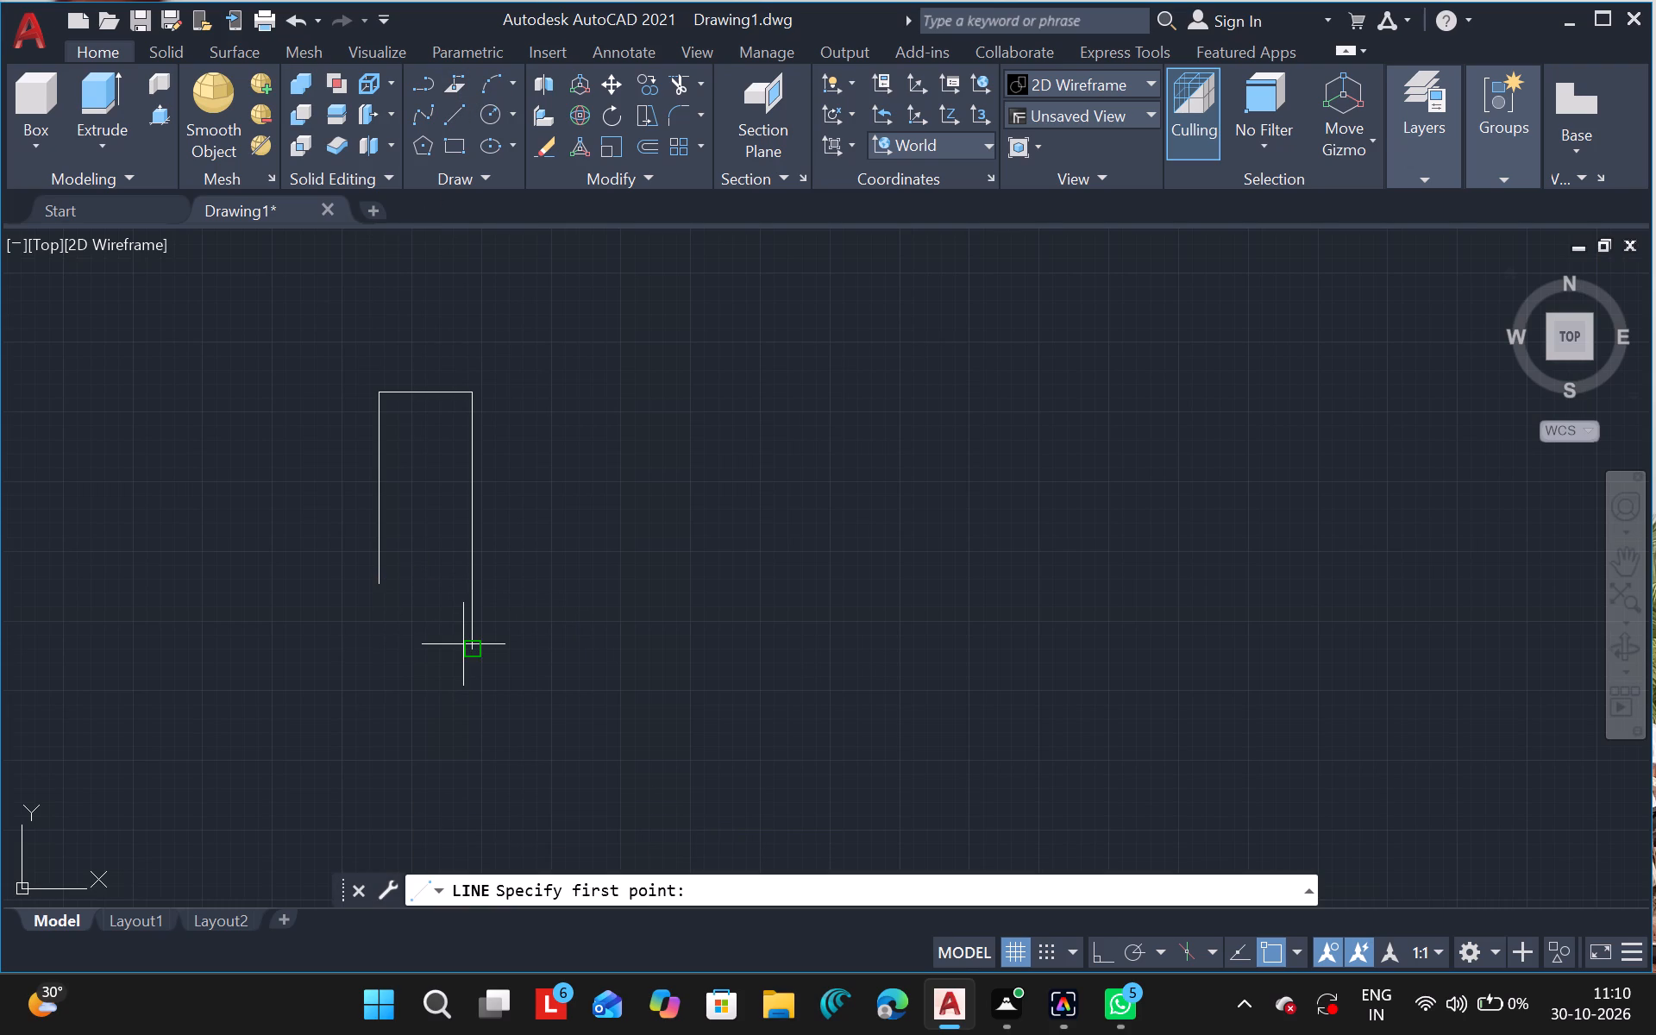
{"action": "left_click_drag", "start_coordinate": [474, 650], "coordinate": [348, 649]}
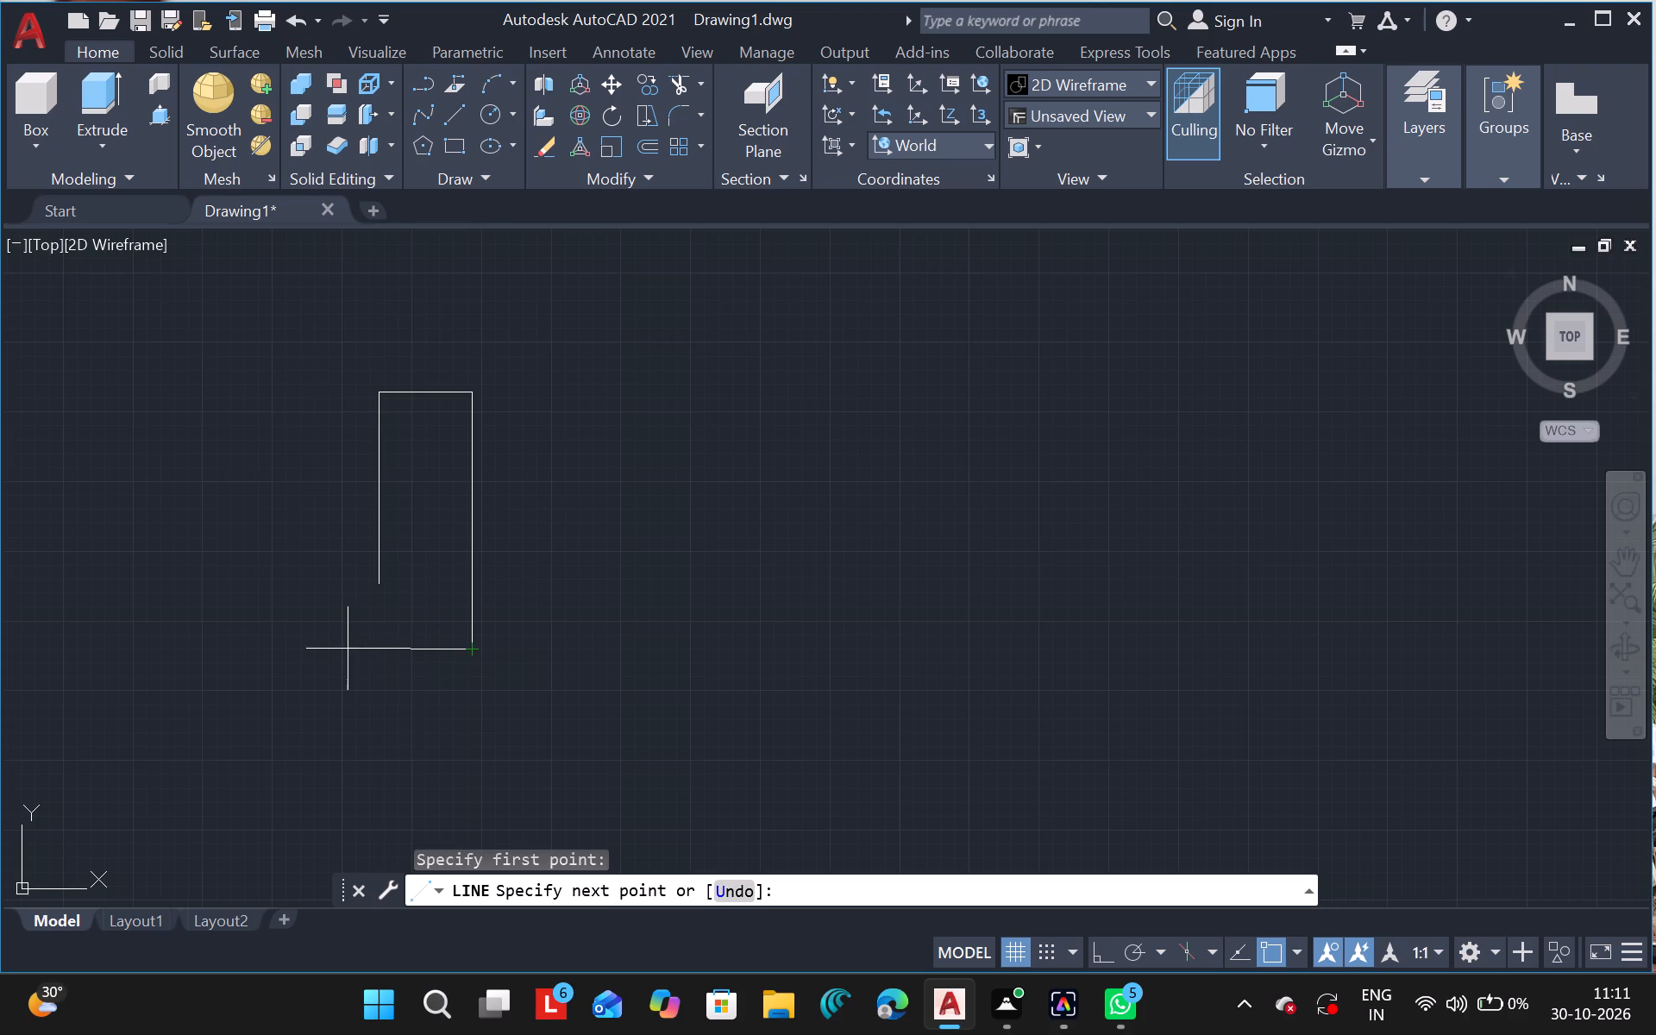
{"action": "left_click_drag", "start_coordinate": [348, 649], "coordinate": [355, 648]}
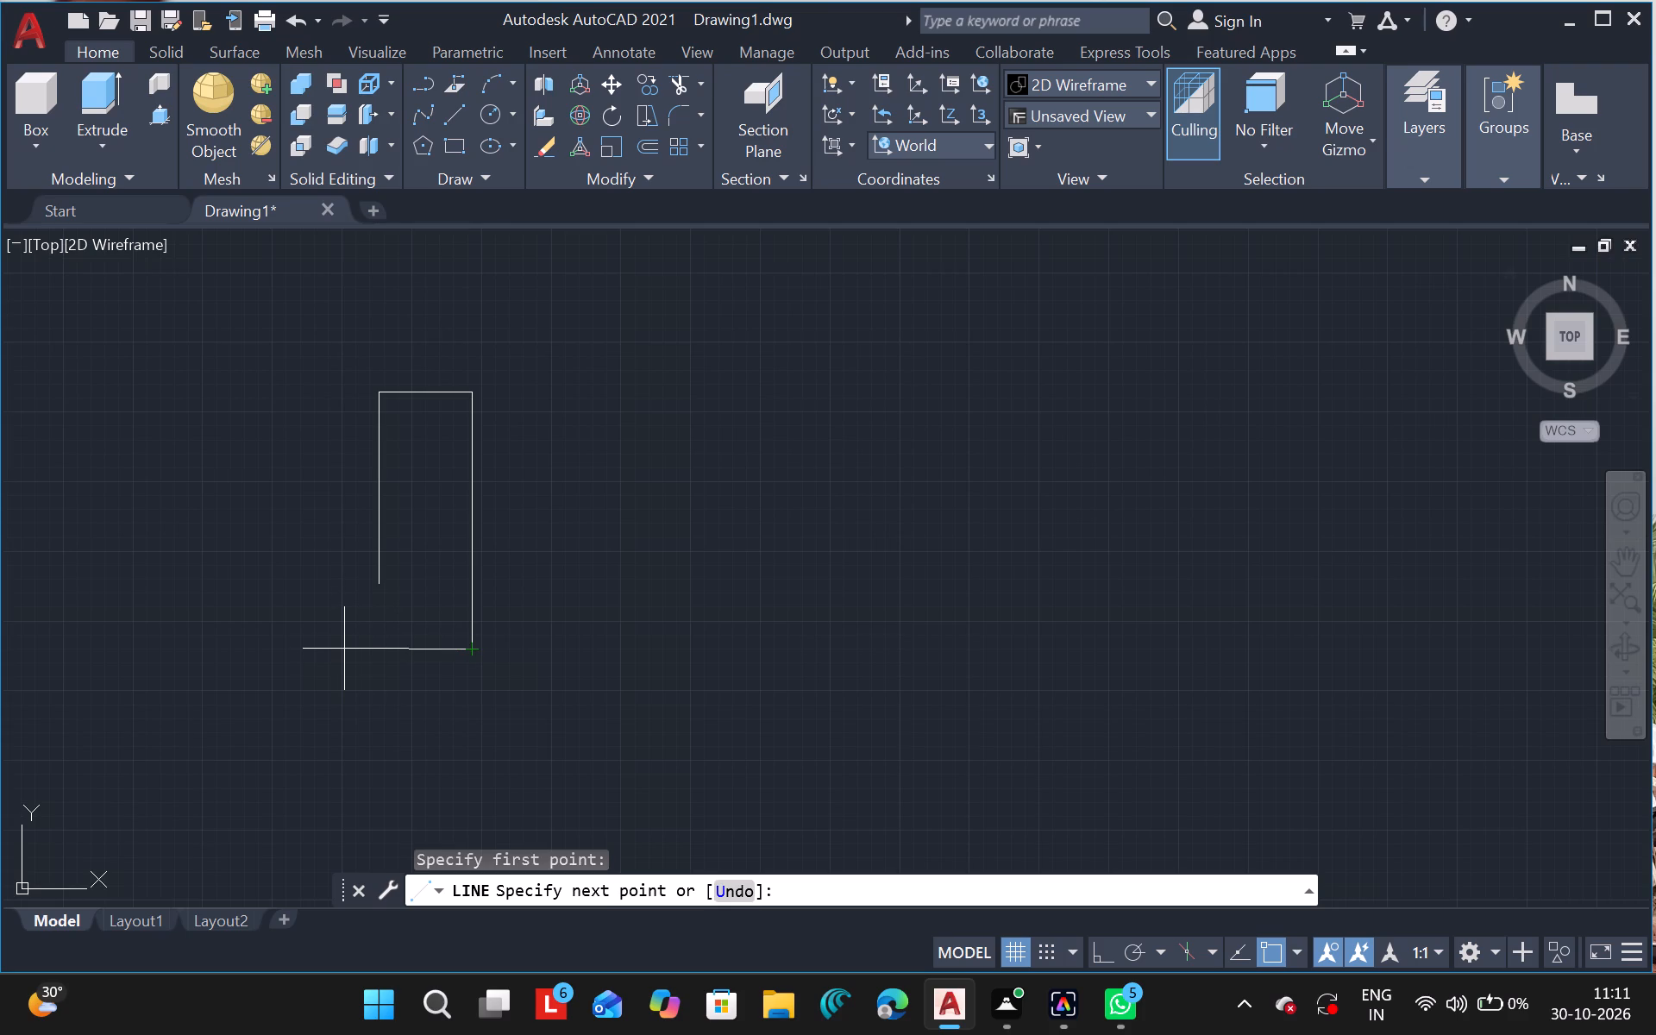
{"action": "left_click", "coordinate": [344, 649]}
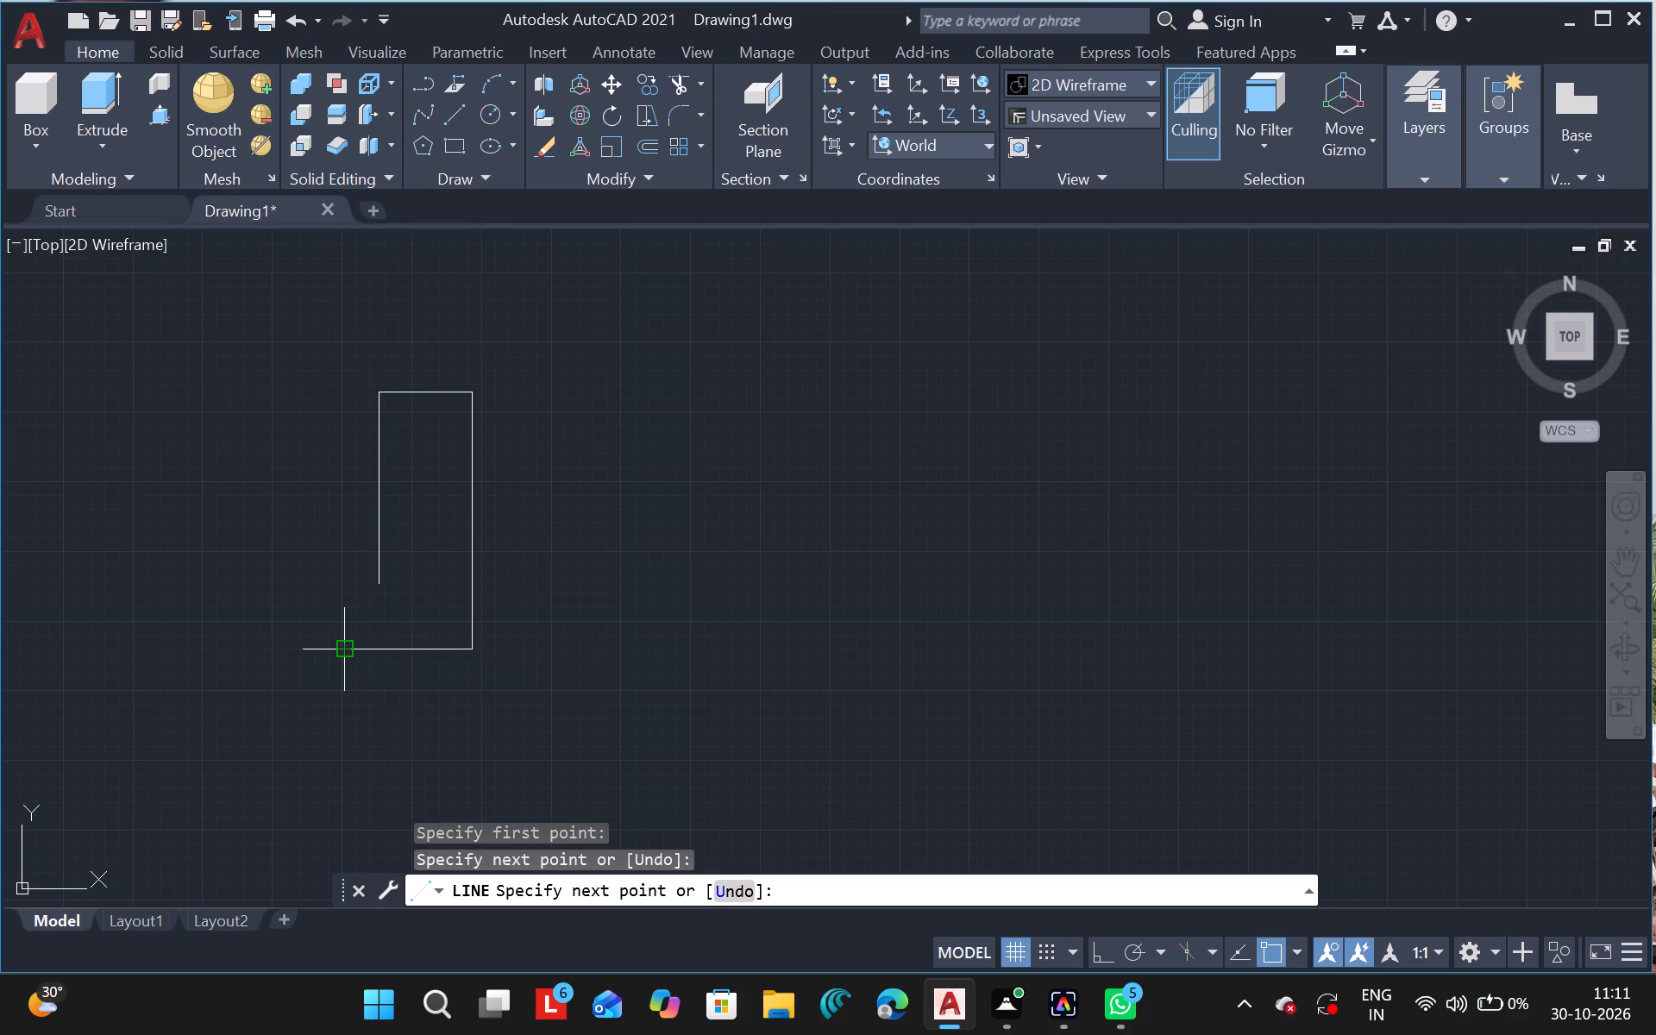
{"action": "key", "text": "Escape"}
Close the rectangle's lower-left corner by extending the left vertical to the bottom line and trimming the bottom line's overhang.
{"action": "type", "text": "ex"}
{"action": "left_click", "coordinate": [519, 602]}
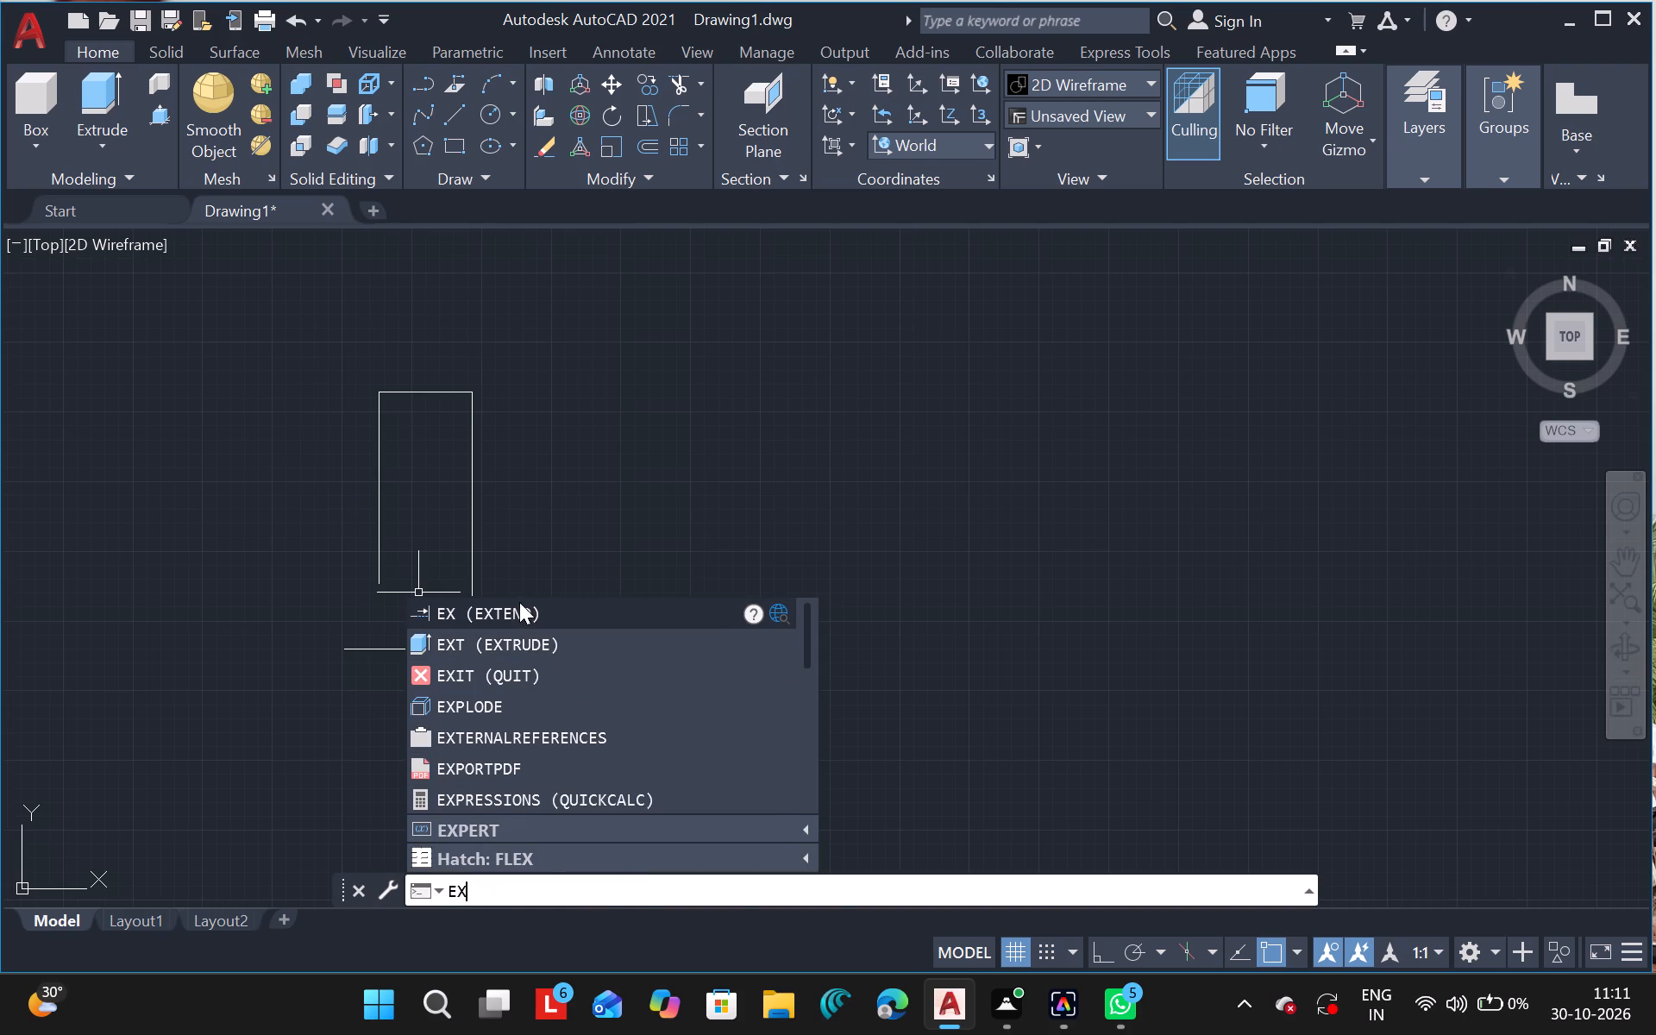
{"action": "left_click", "coordinate": [379, 570]}
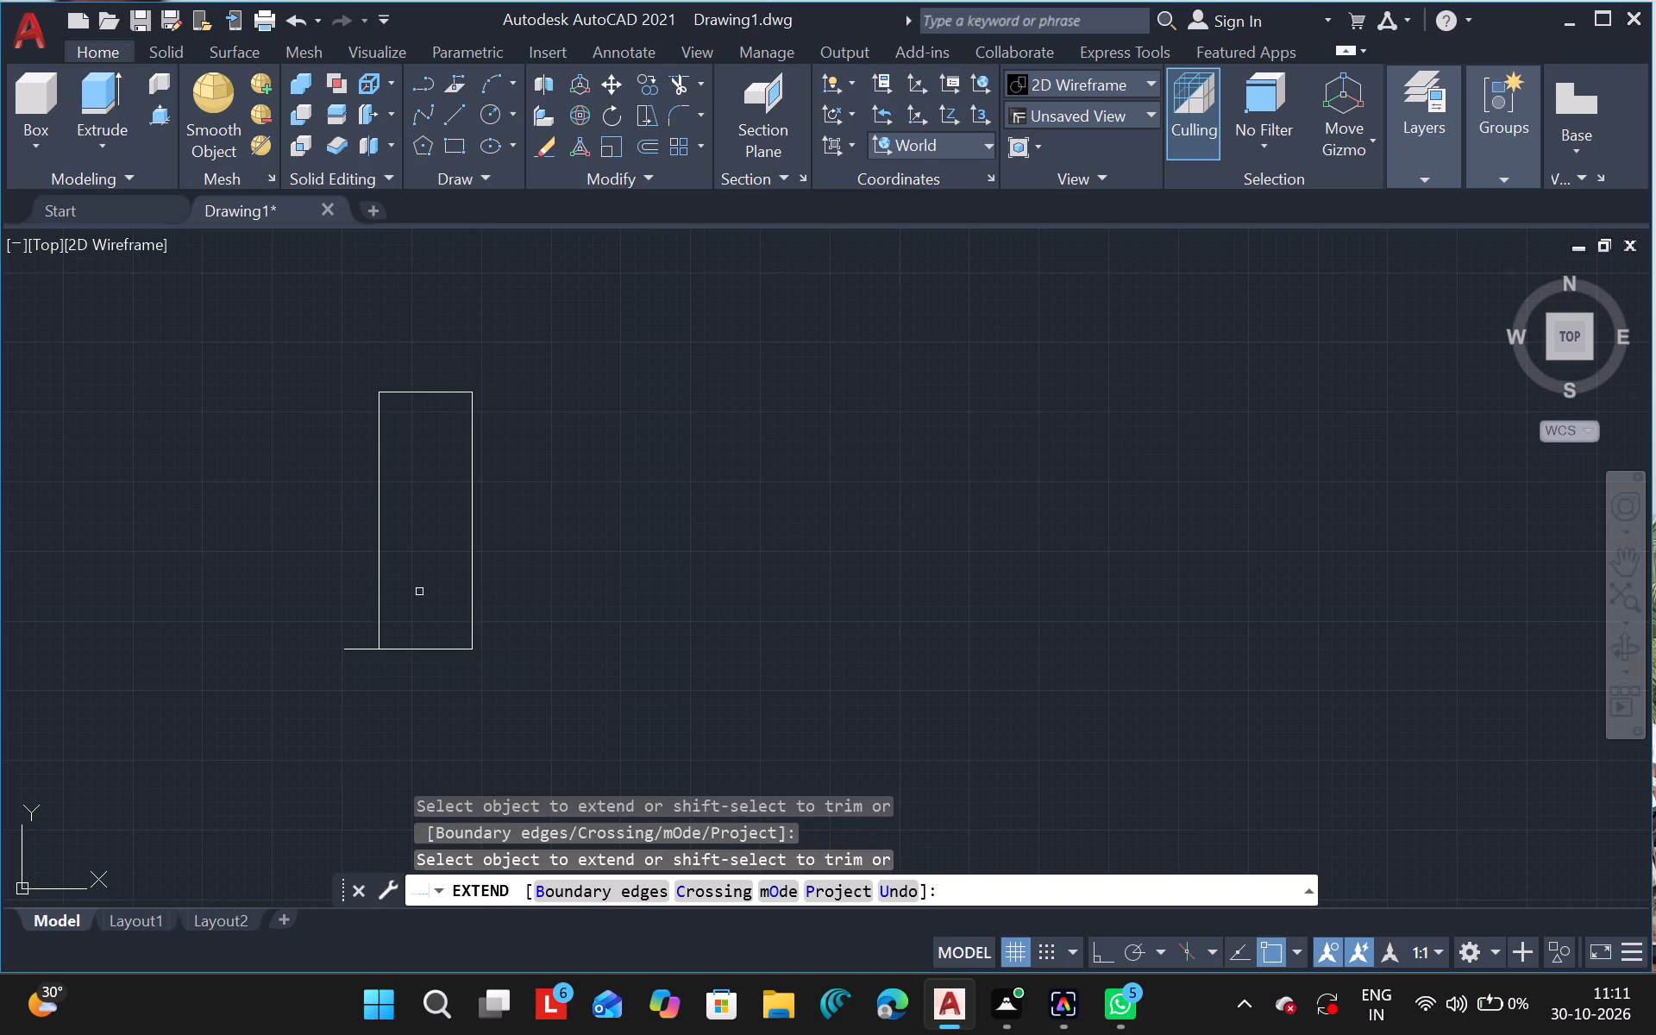
{"action": "key", "text": "Escape"}
{"action": "type", "text": "tr"}
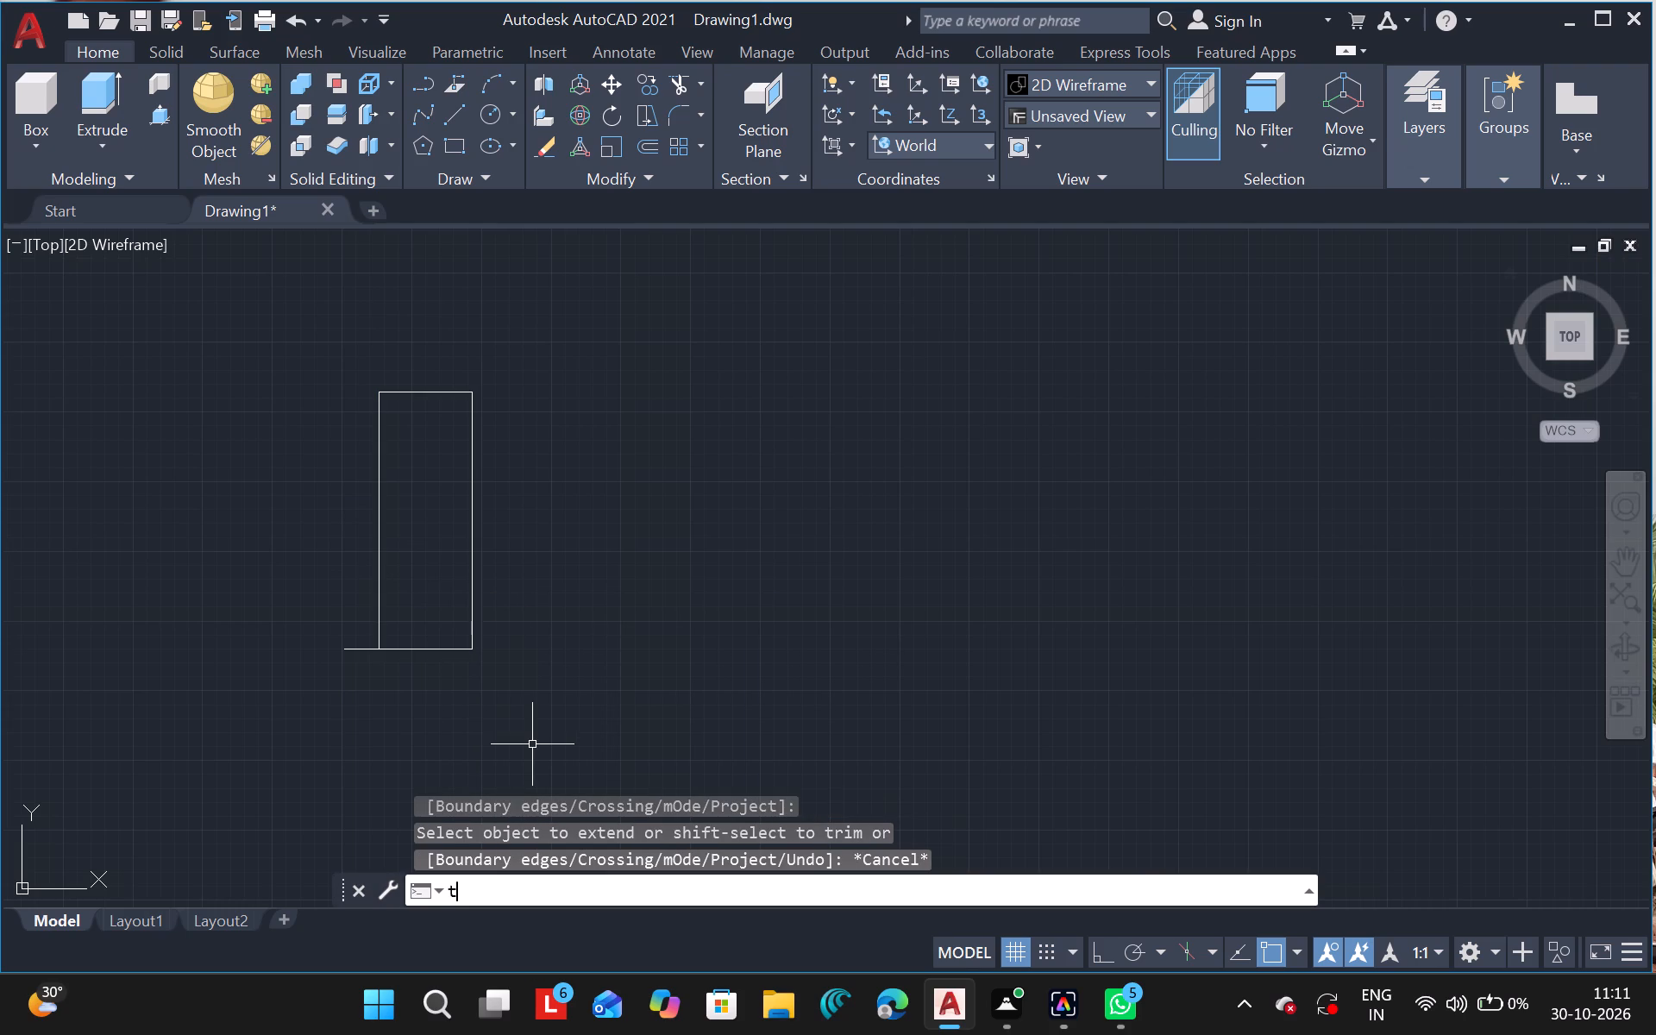
{"action": "left_click", "coordinate": [575, 638]}
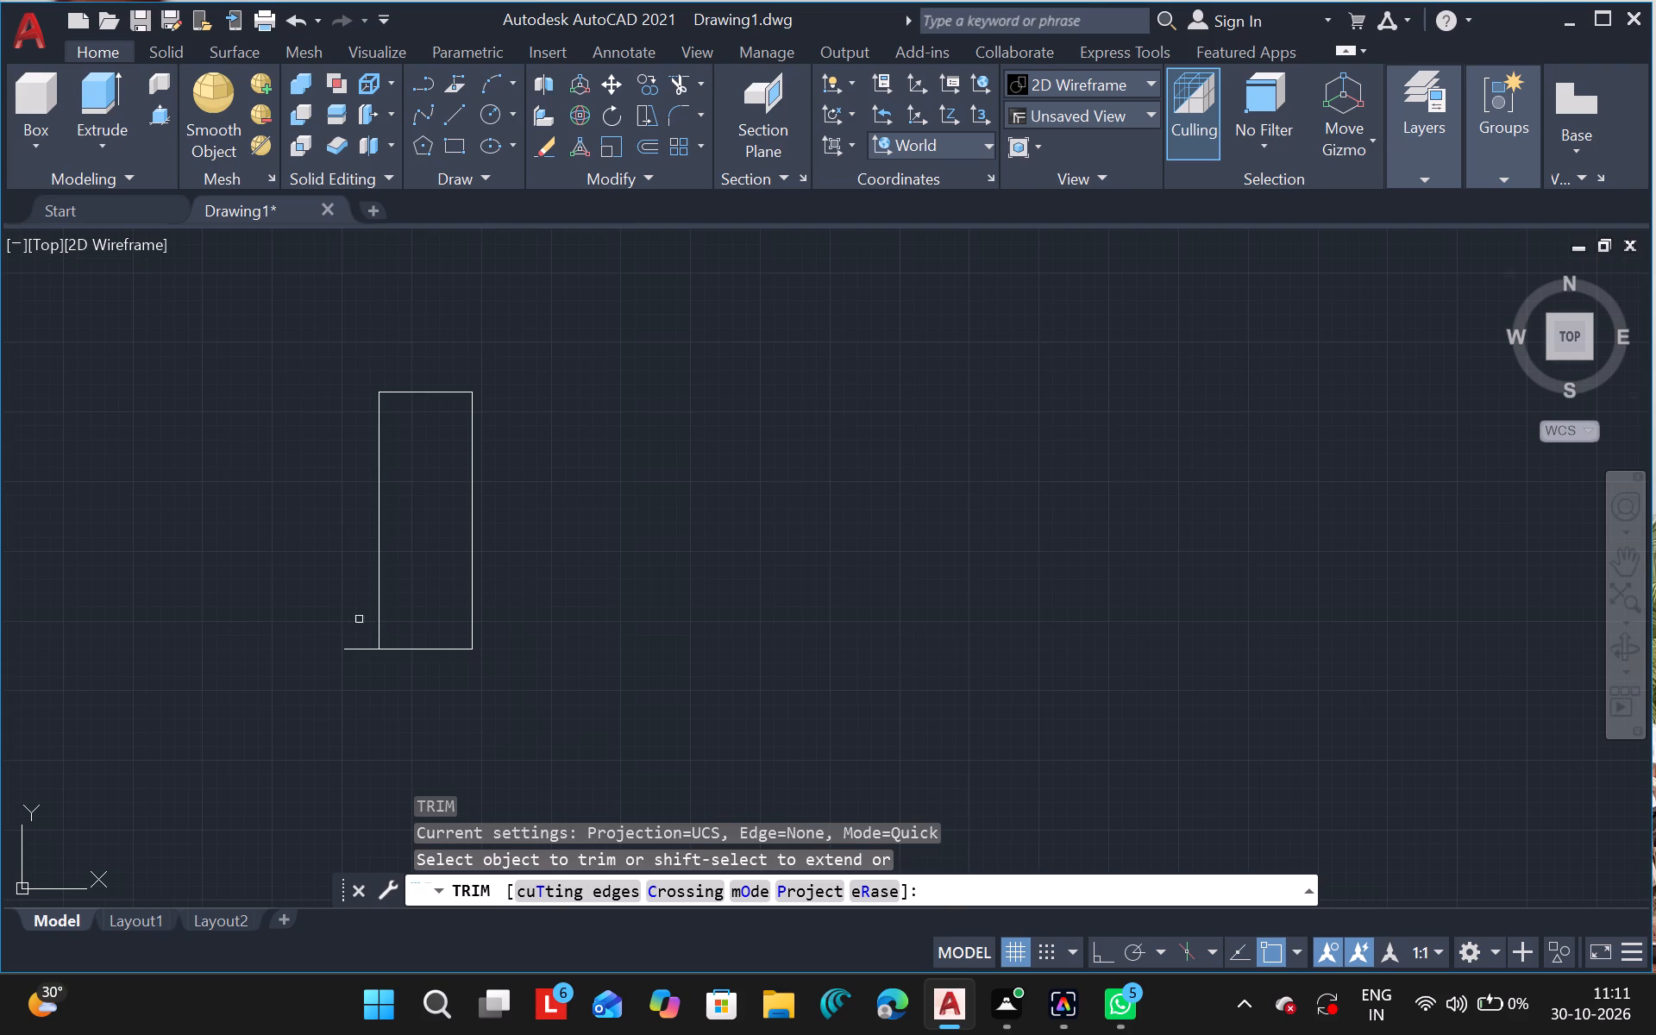
{"action": "left_click", "coordinate": [363, 653]}
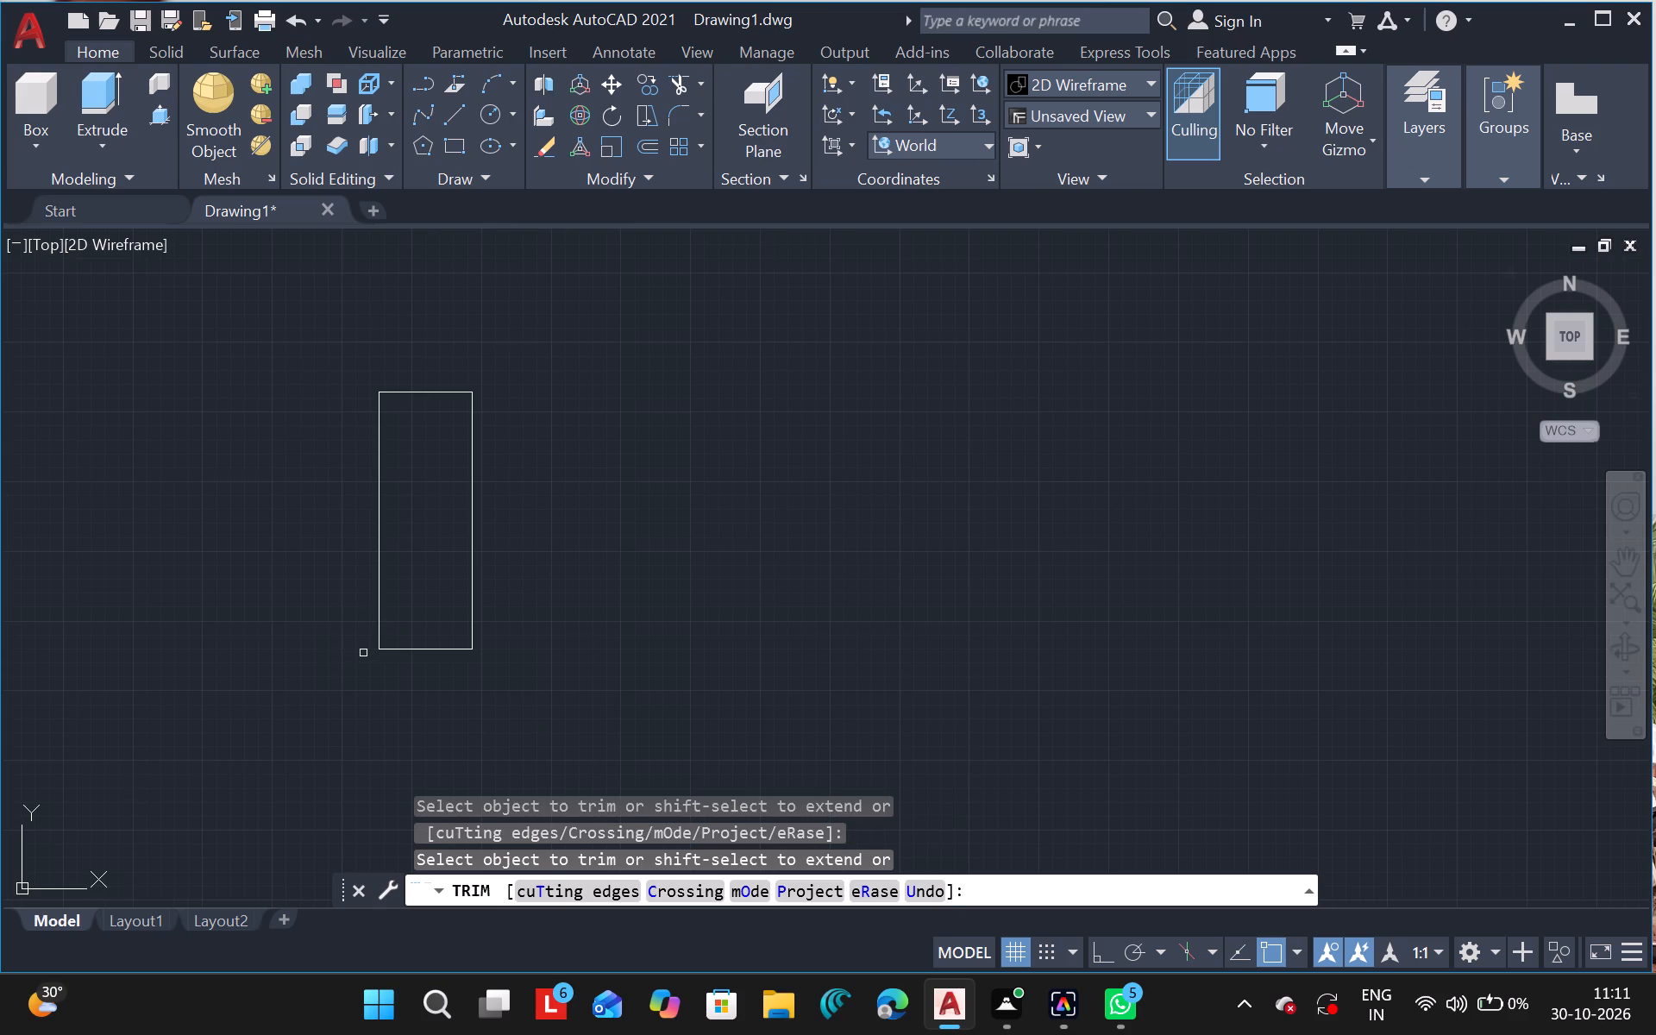
{"action": "key", "text": "Escape"}
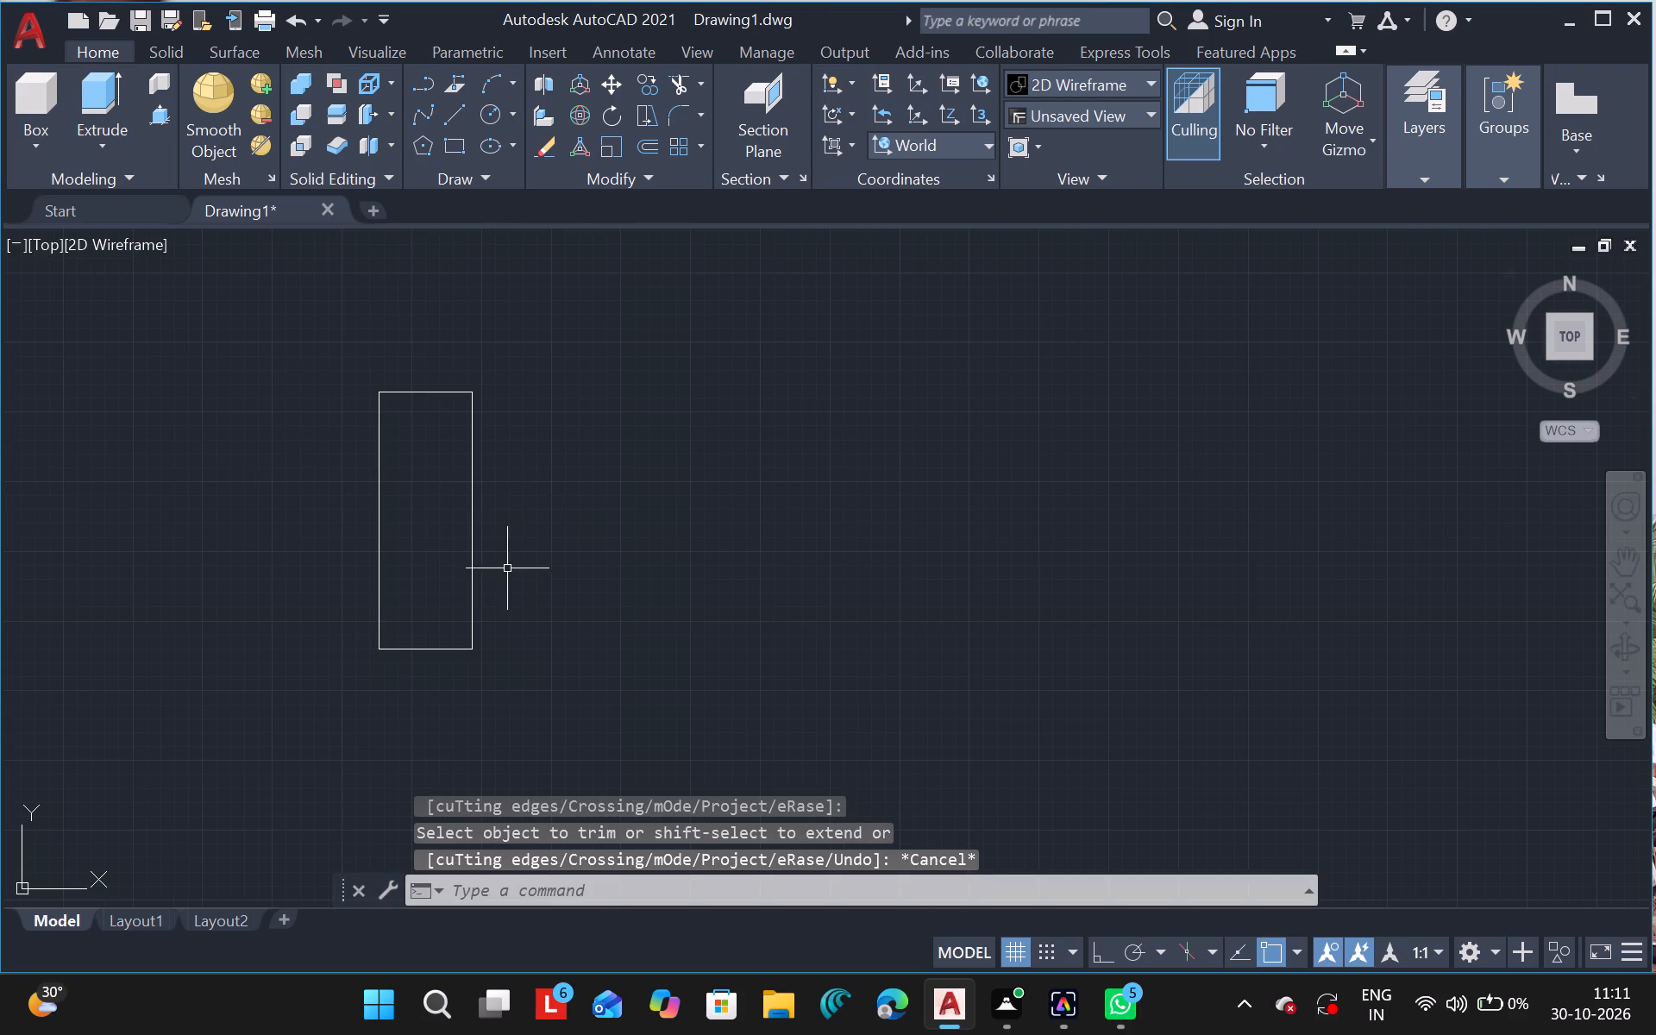
Draw a vertical centreline through the rectangle, projecting slightly beyond its top and bottom edges.
{"action": "left_click", "coordinate": [455, 112]}
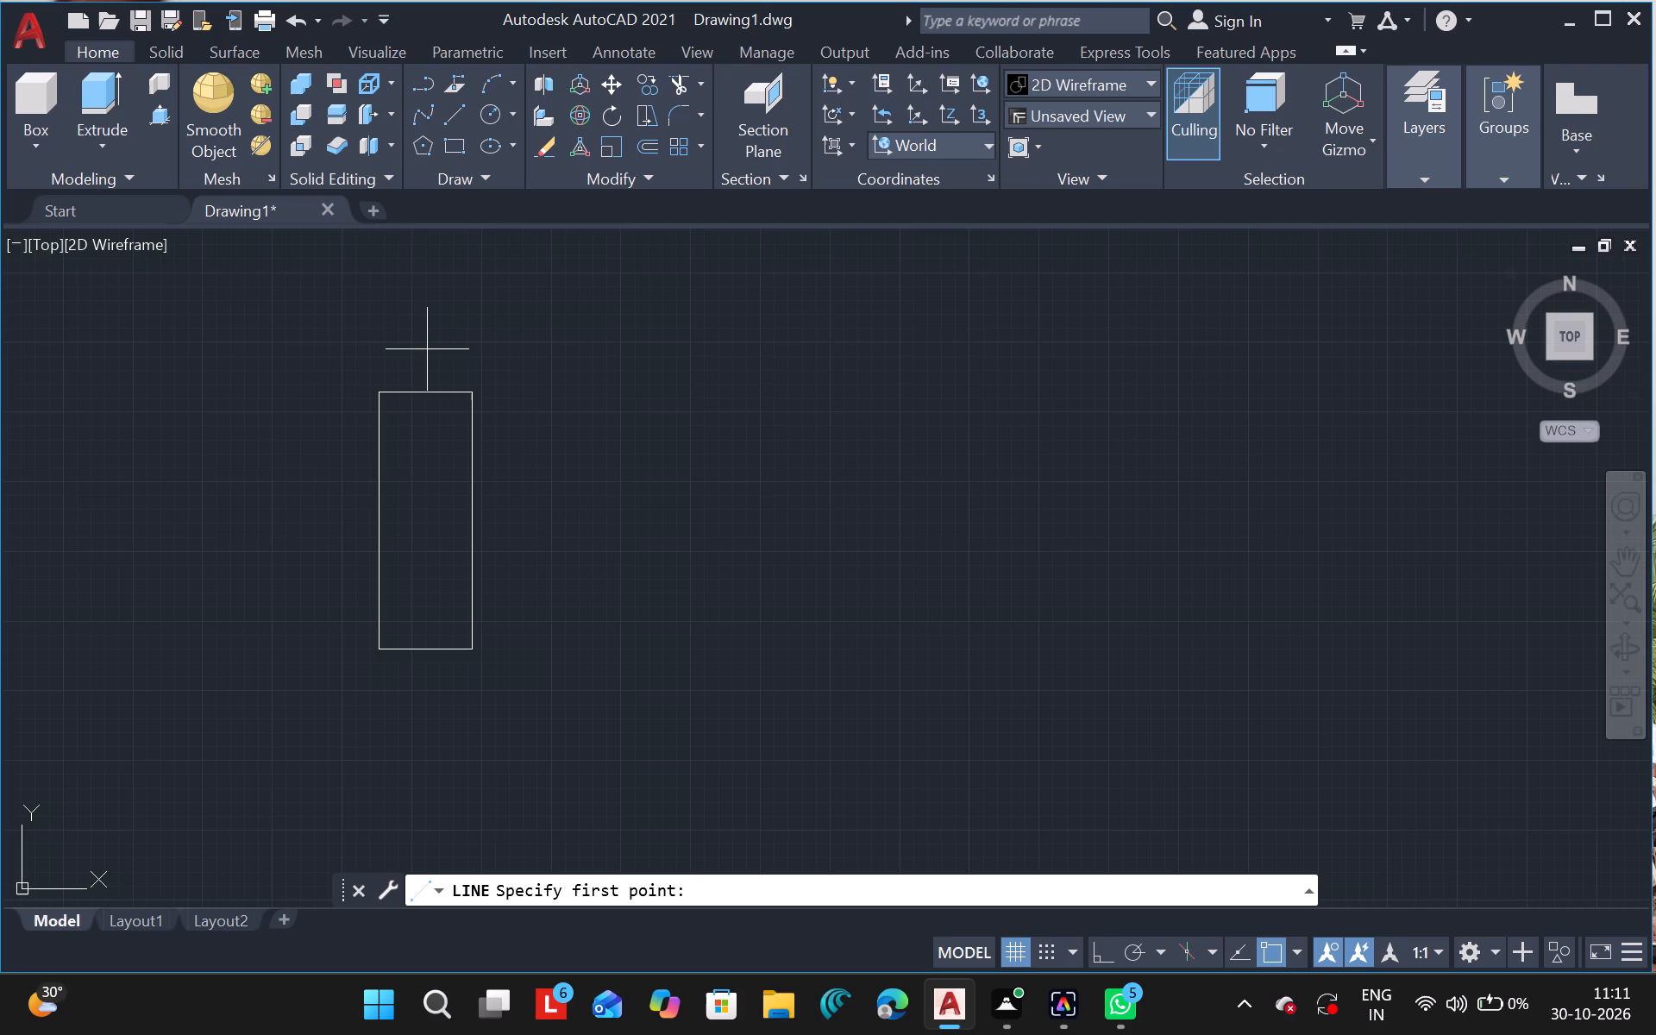
{"action": "left_click_drag", "start_coordinate": [427, 349], "coordinate": [423, 456]}
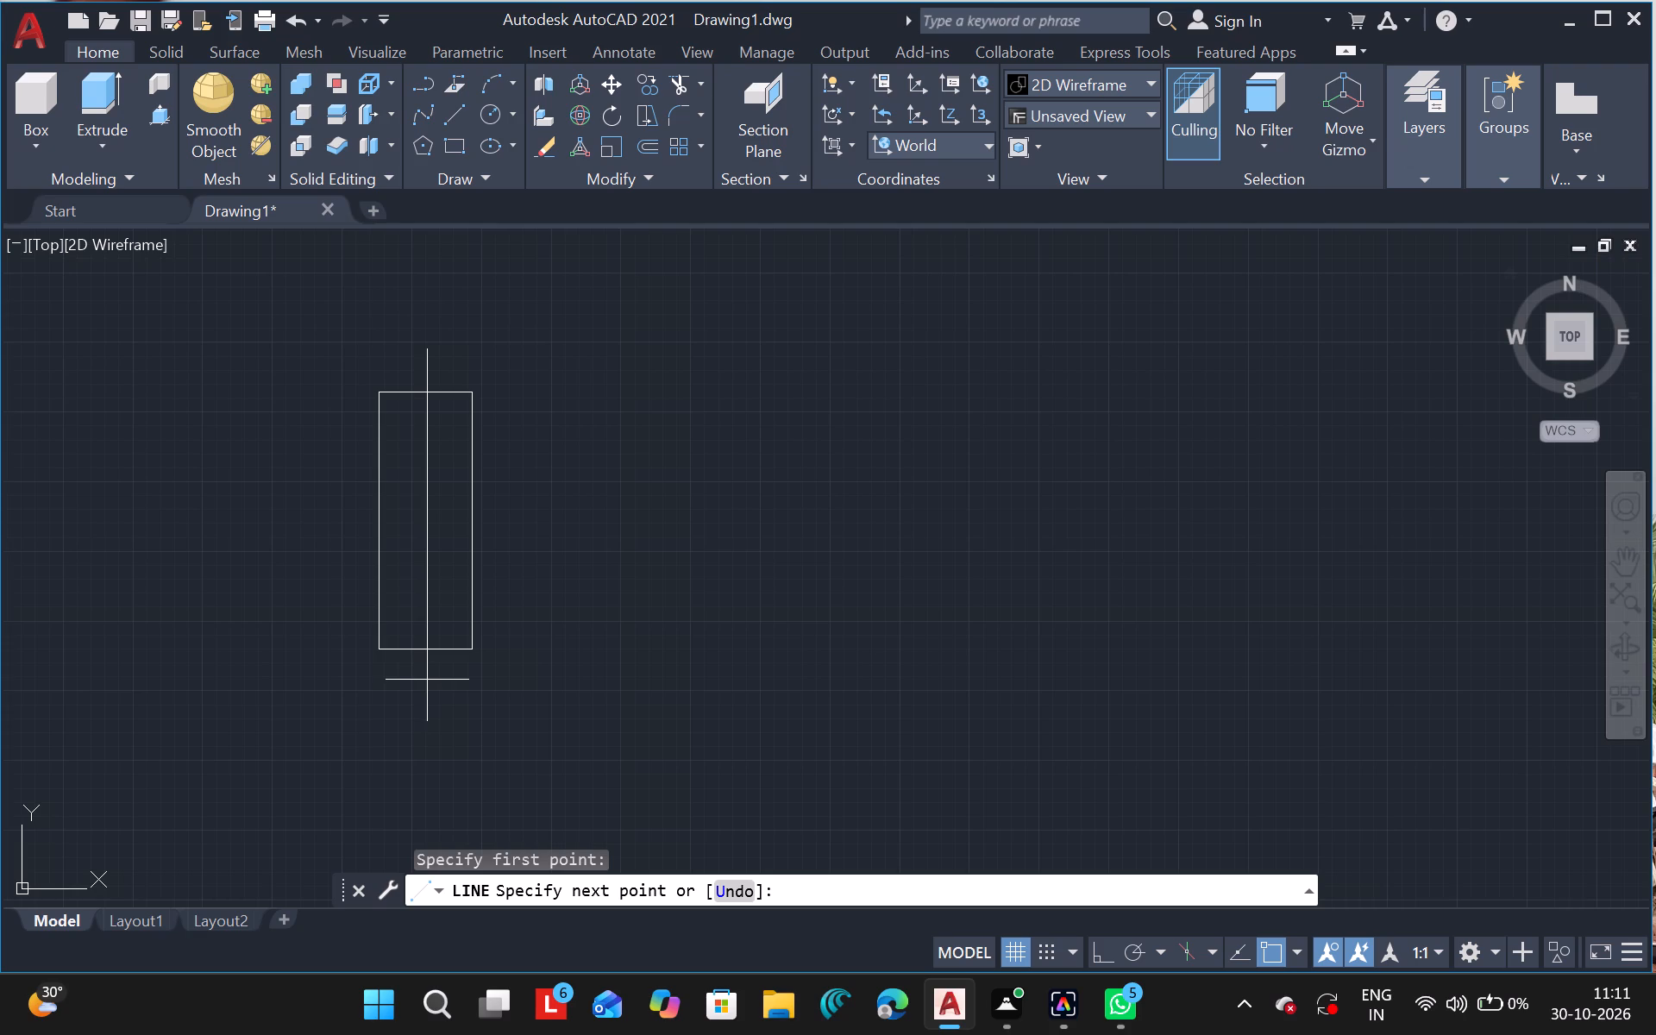
{"action": "left_click", "coordinate": [427, 680]}
{"action": "key", "text": "Escape"}
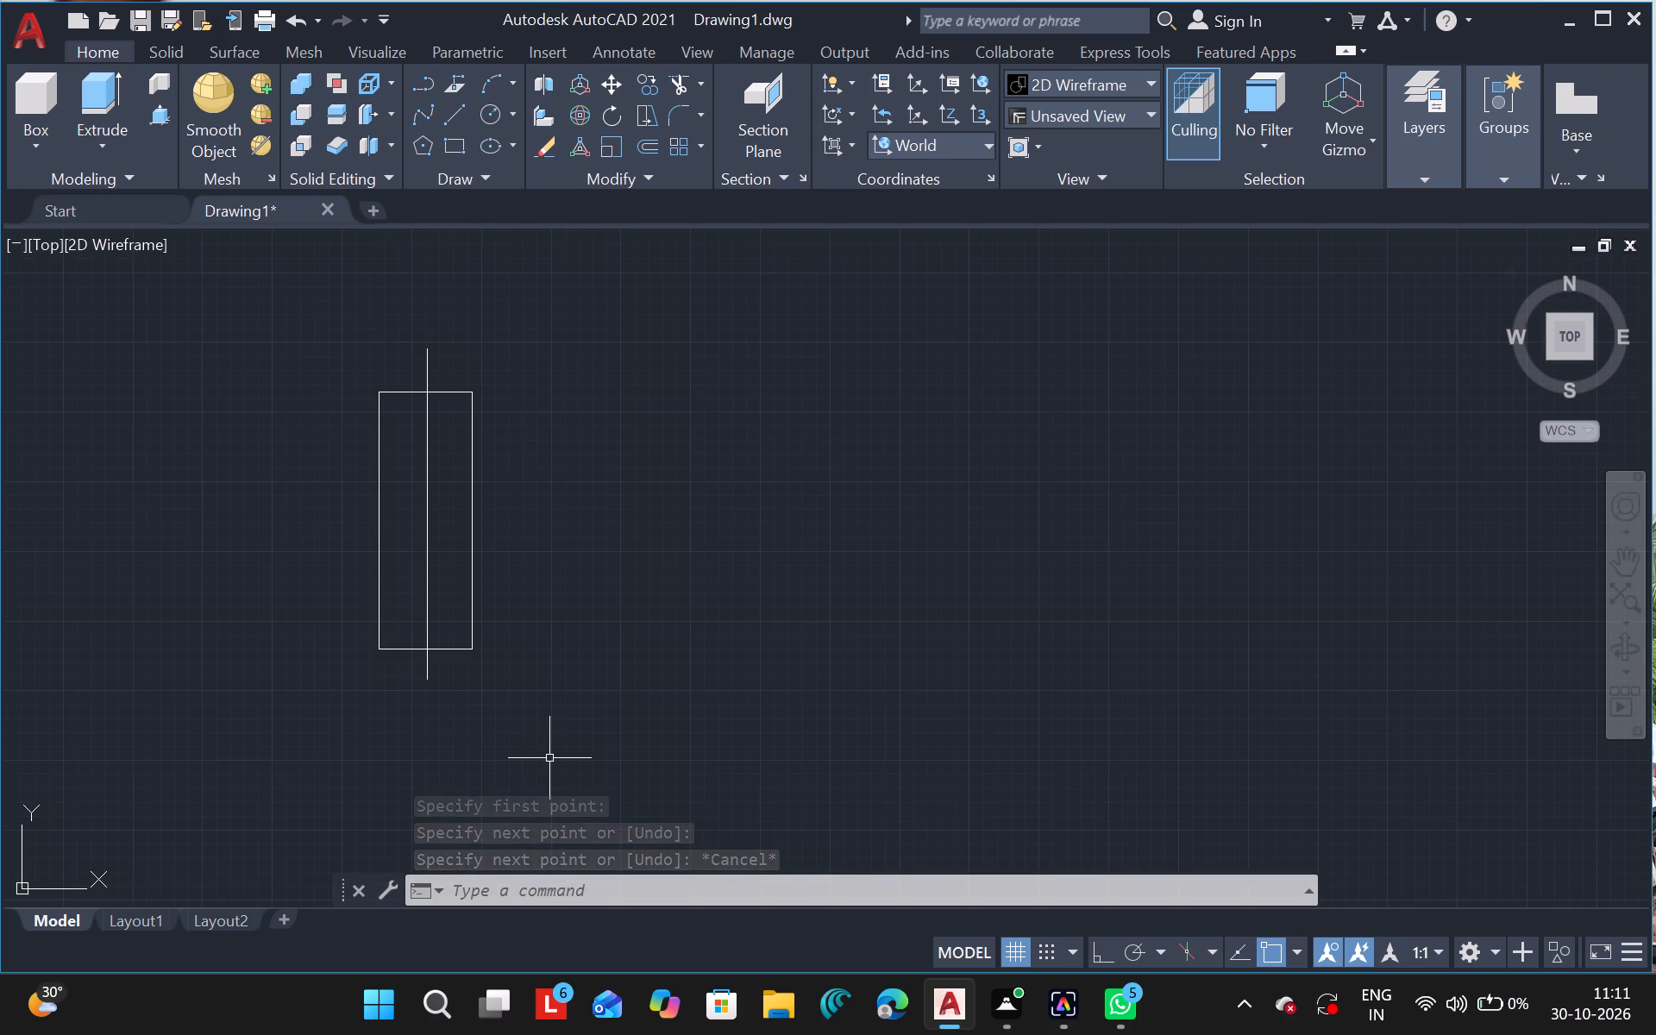
Draw a horizontal centreline across the rectangle at mid-height, projecting beyond both sides and farther on the right.
{"action": "left_click", "coordinate": [465, 108]}
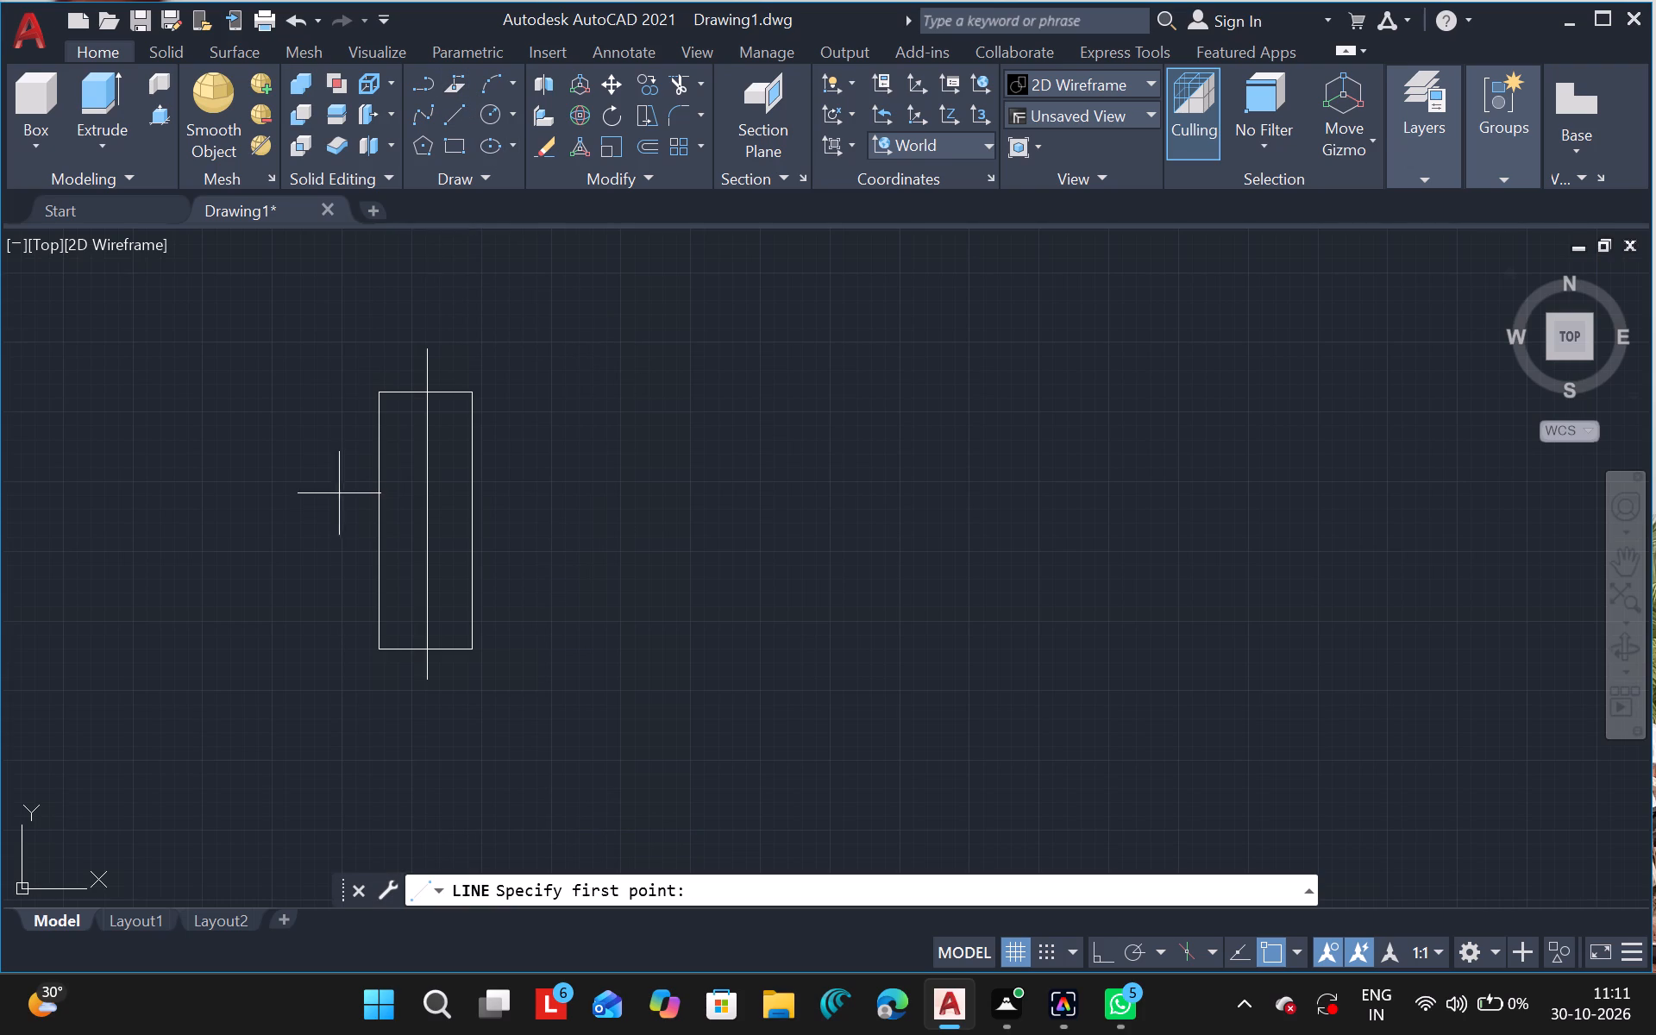
{"action": "left_click_drag", "start_coordinate": [329, 520], "coordinate": [593, 522]}
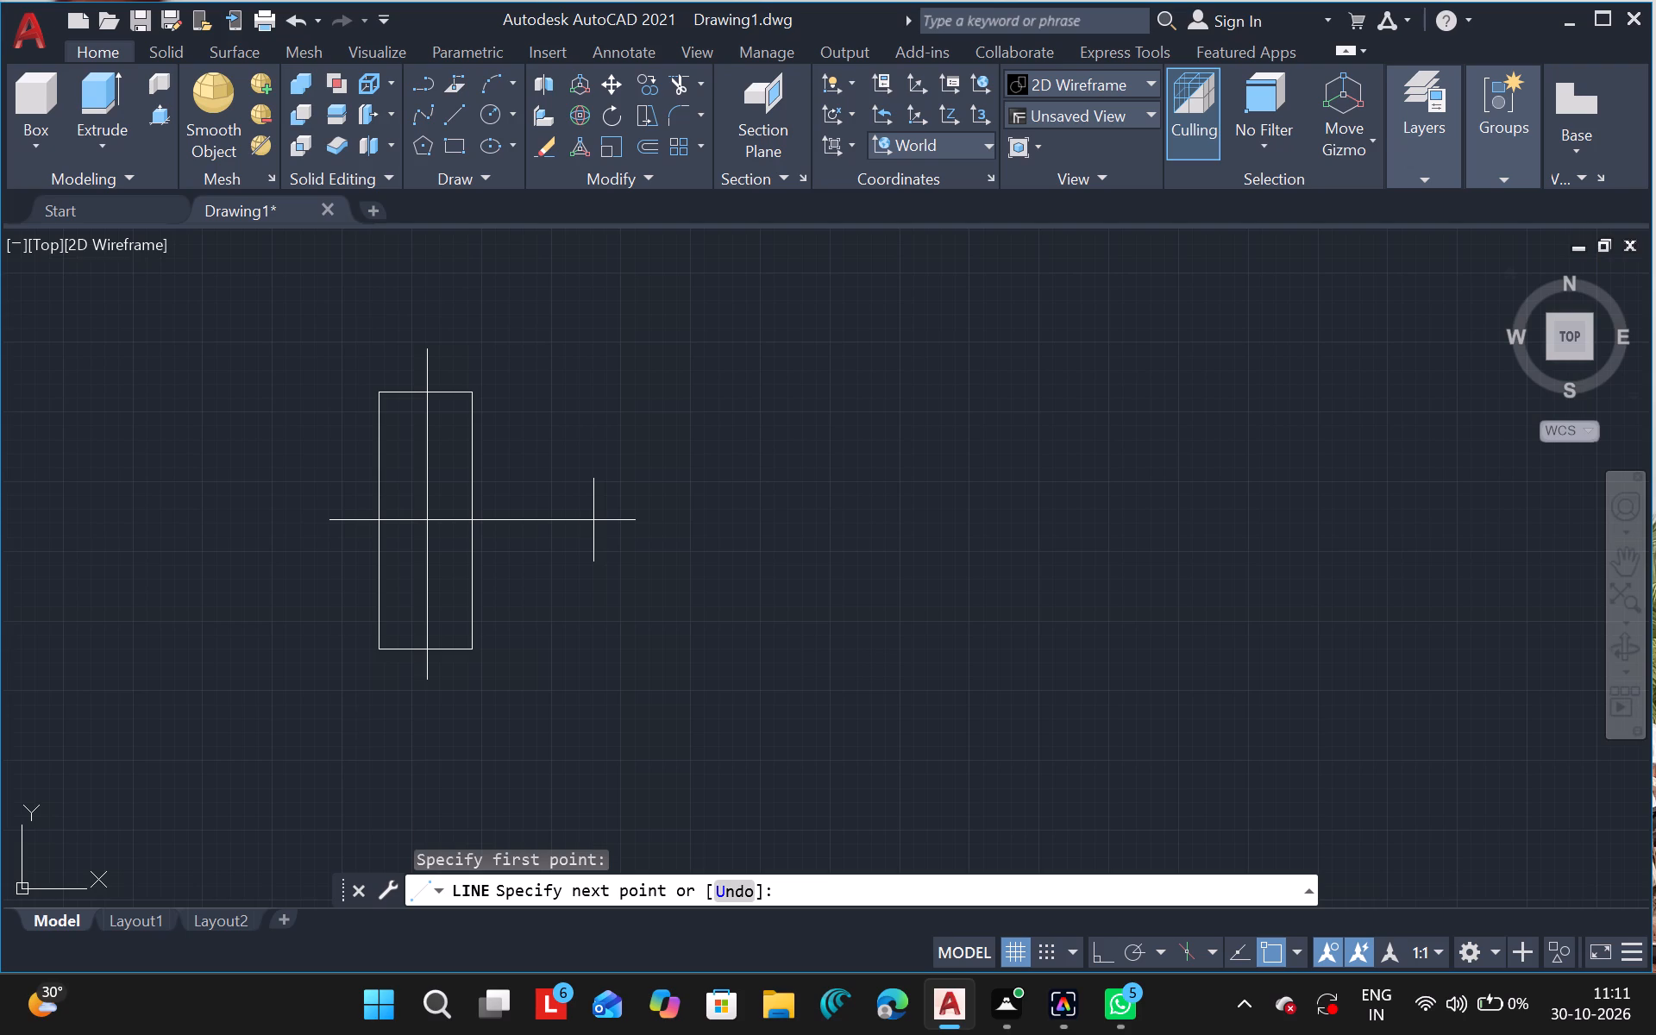
{"action": "left_click", "coordinate": [593, 520]}
{"action": "key", "text": "Escape"}
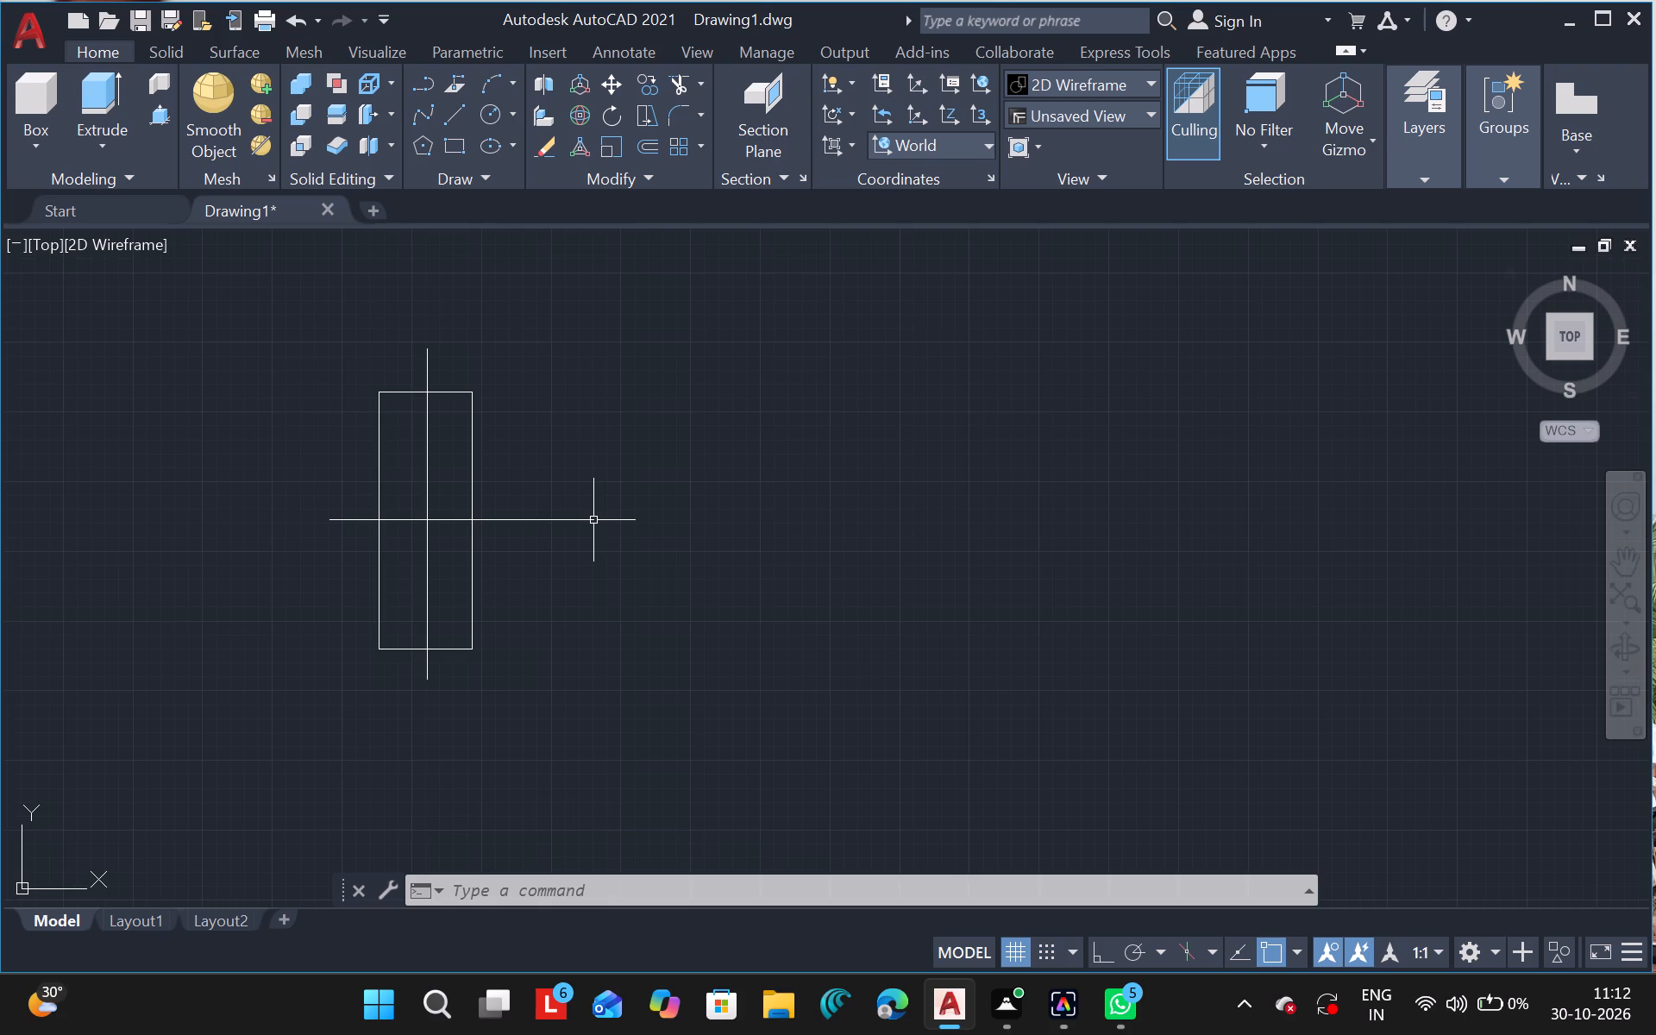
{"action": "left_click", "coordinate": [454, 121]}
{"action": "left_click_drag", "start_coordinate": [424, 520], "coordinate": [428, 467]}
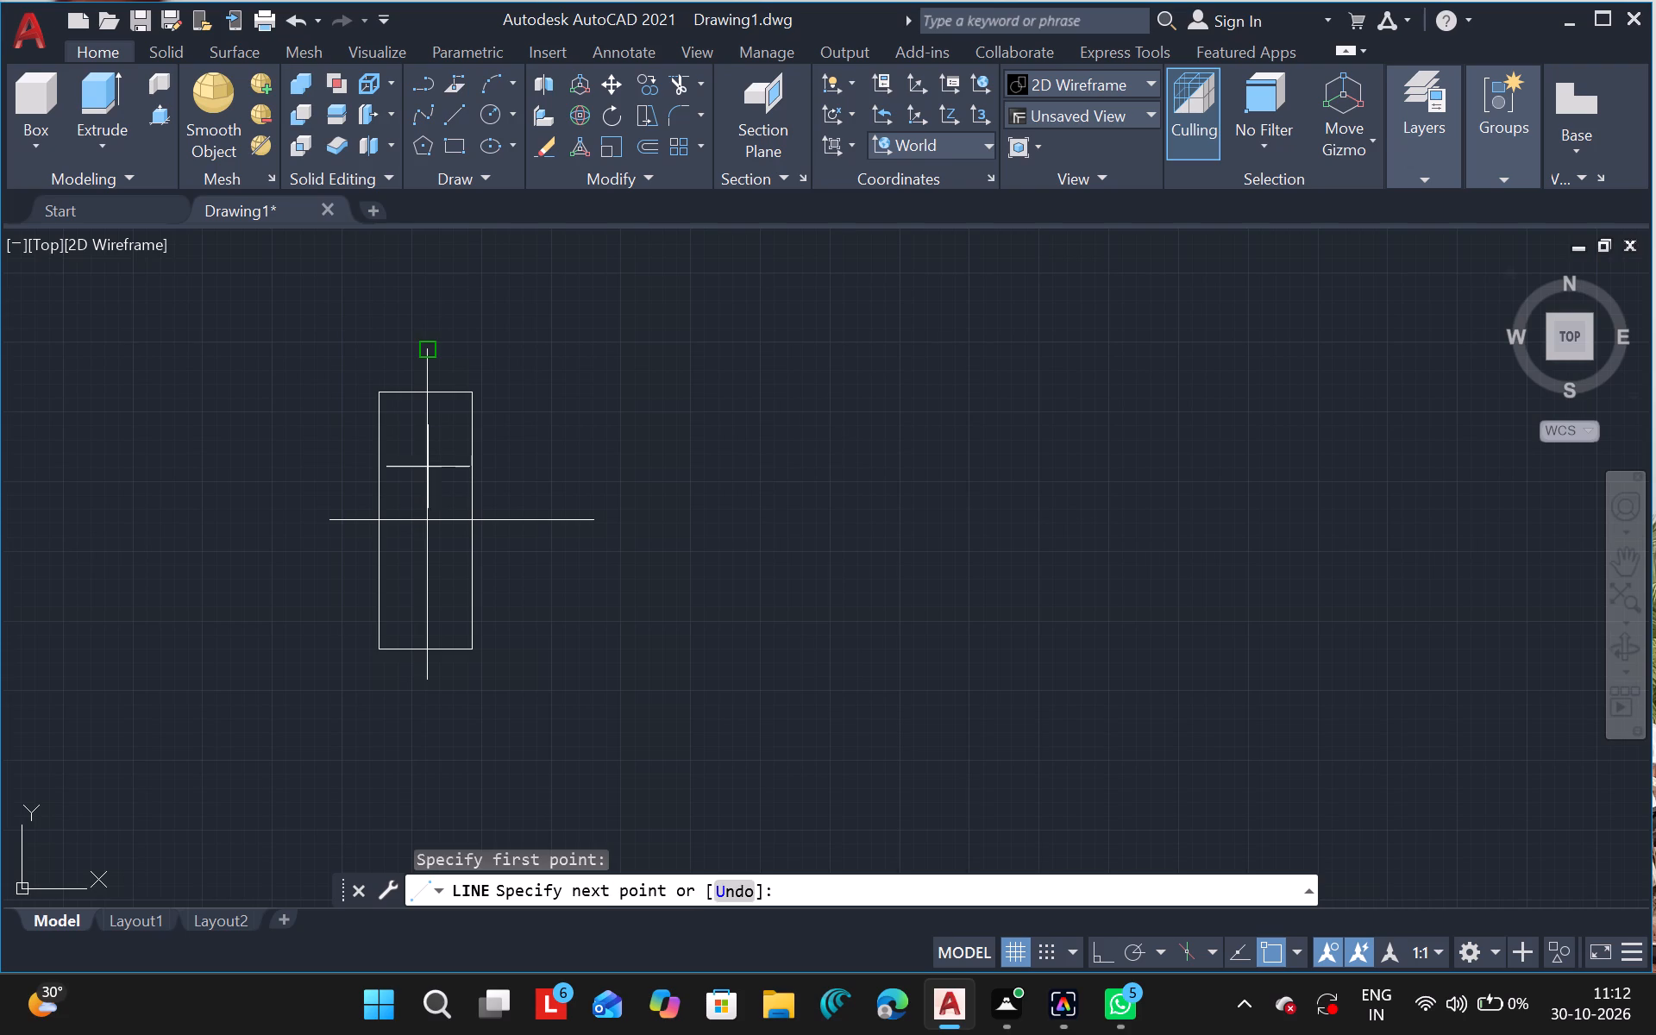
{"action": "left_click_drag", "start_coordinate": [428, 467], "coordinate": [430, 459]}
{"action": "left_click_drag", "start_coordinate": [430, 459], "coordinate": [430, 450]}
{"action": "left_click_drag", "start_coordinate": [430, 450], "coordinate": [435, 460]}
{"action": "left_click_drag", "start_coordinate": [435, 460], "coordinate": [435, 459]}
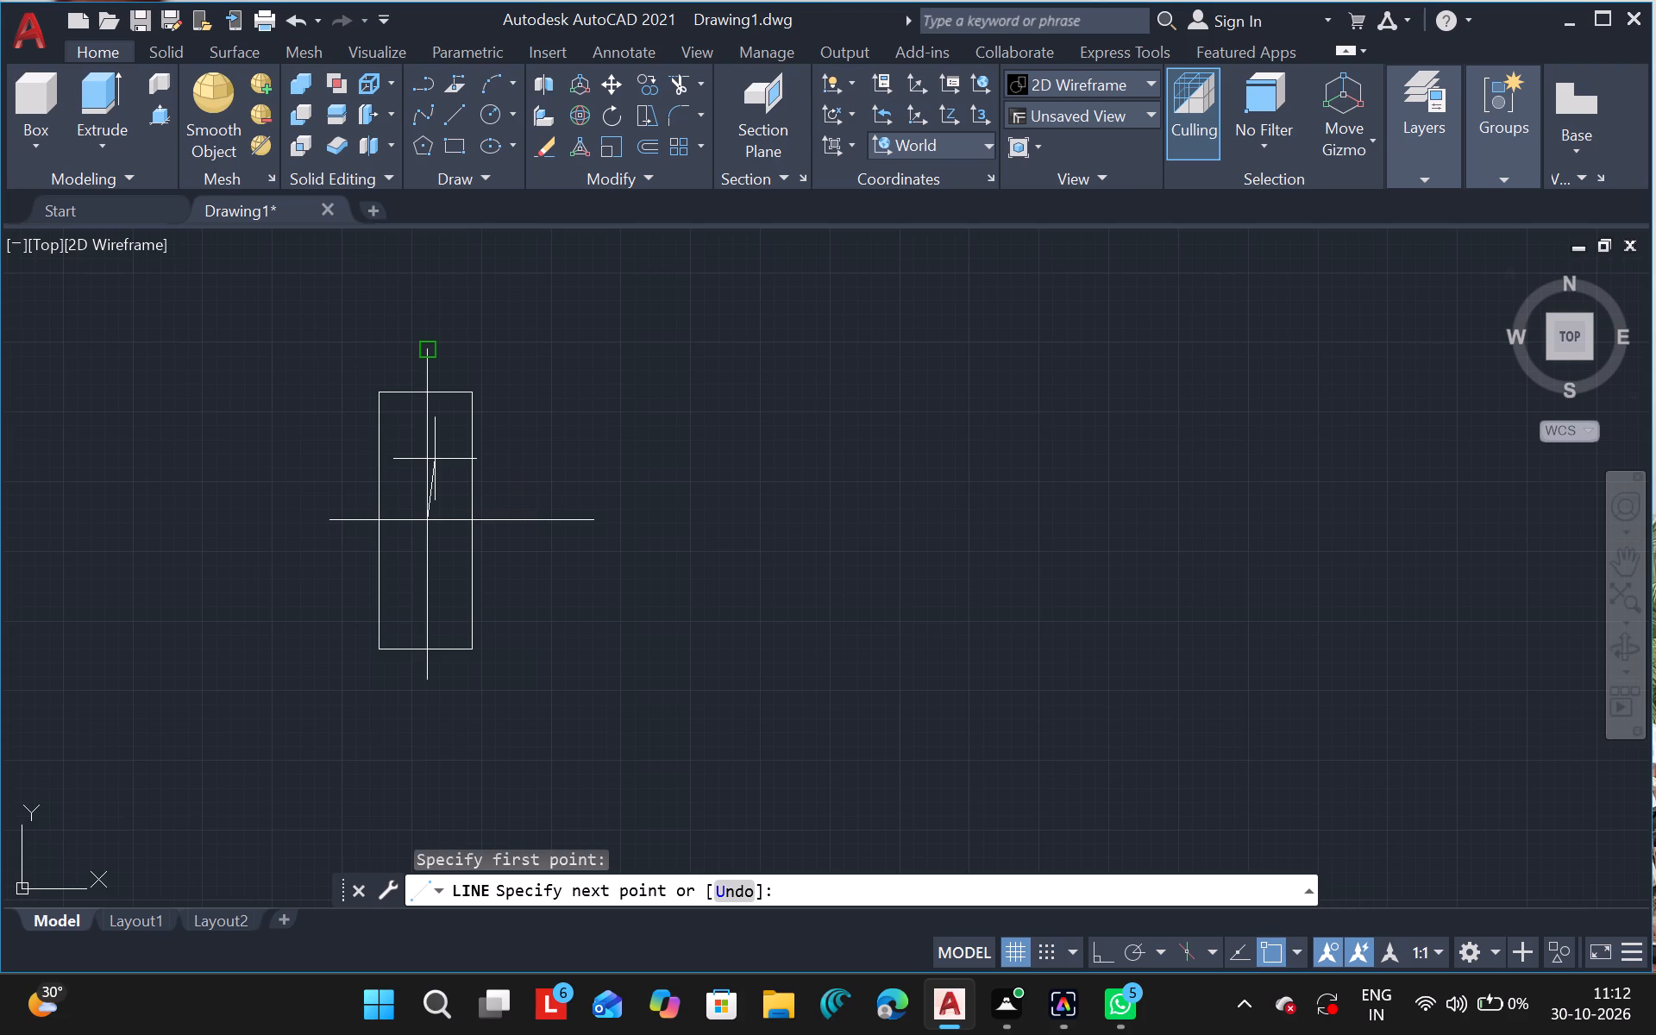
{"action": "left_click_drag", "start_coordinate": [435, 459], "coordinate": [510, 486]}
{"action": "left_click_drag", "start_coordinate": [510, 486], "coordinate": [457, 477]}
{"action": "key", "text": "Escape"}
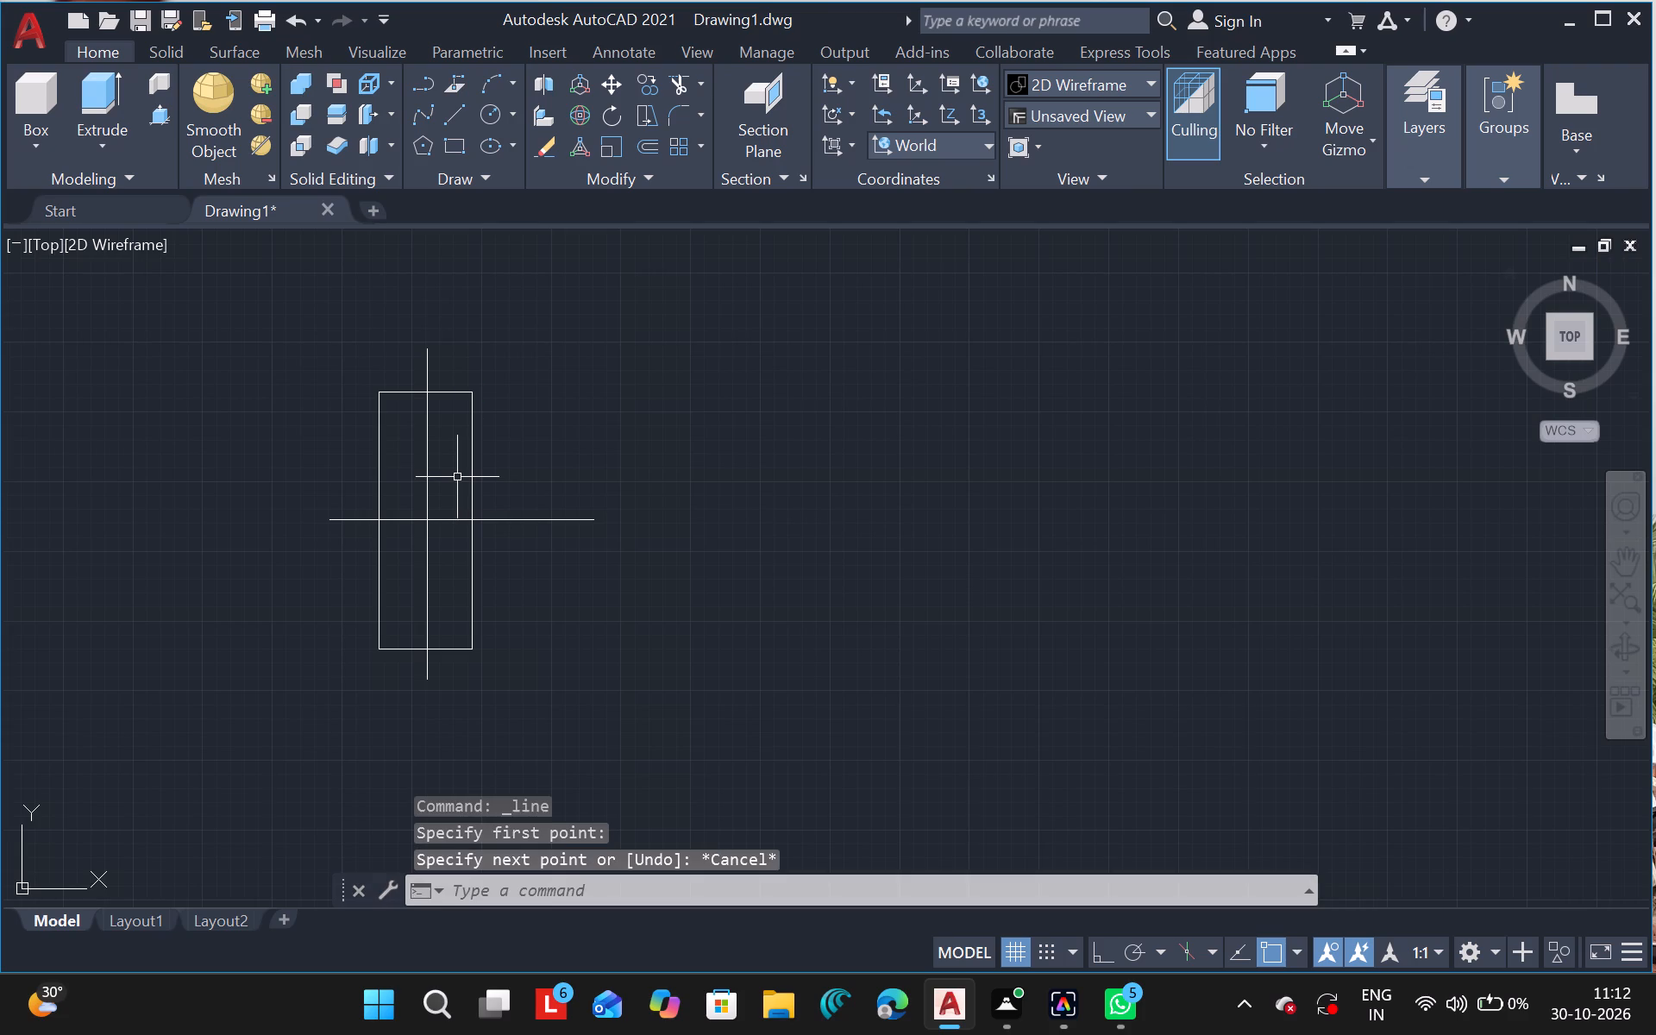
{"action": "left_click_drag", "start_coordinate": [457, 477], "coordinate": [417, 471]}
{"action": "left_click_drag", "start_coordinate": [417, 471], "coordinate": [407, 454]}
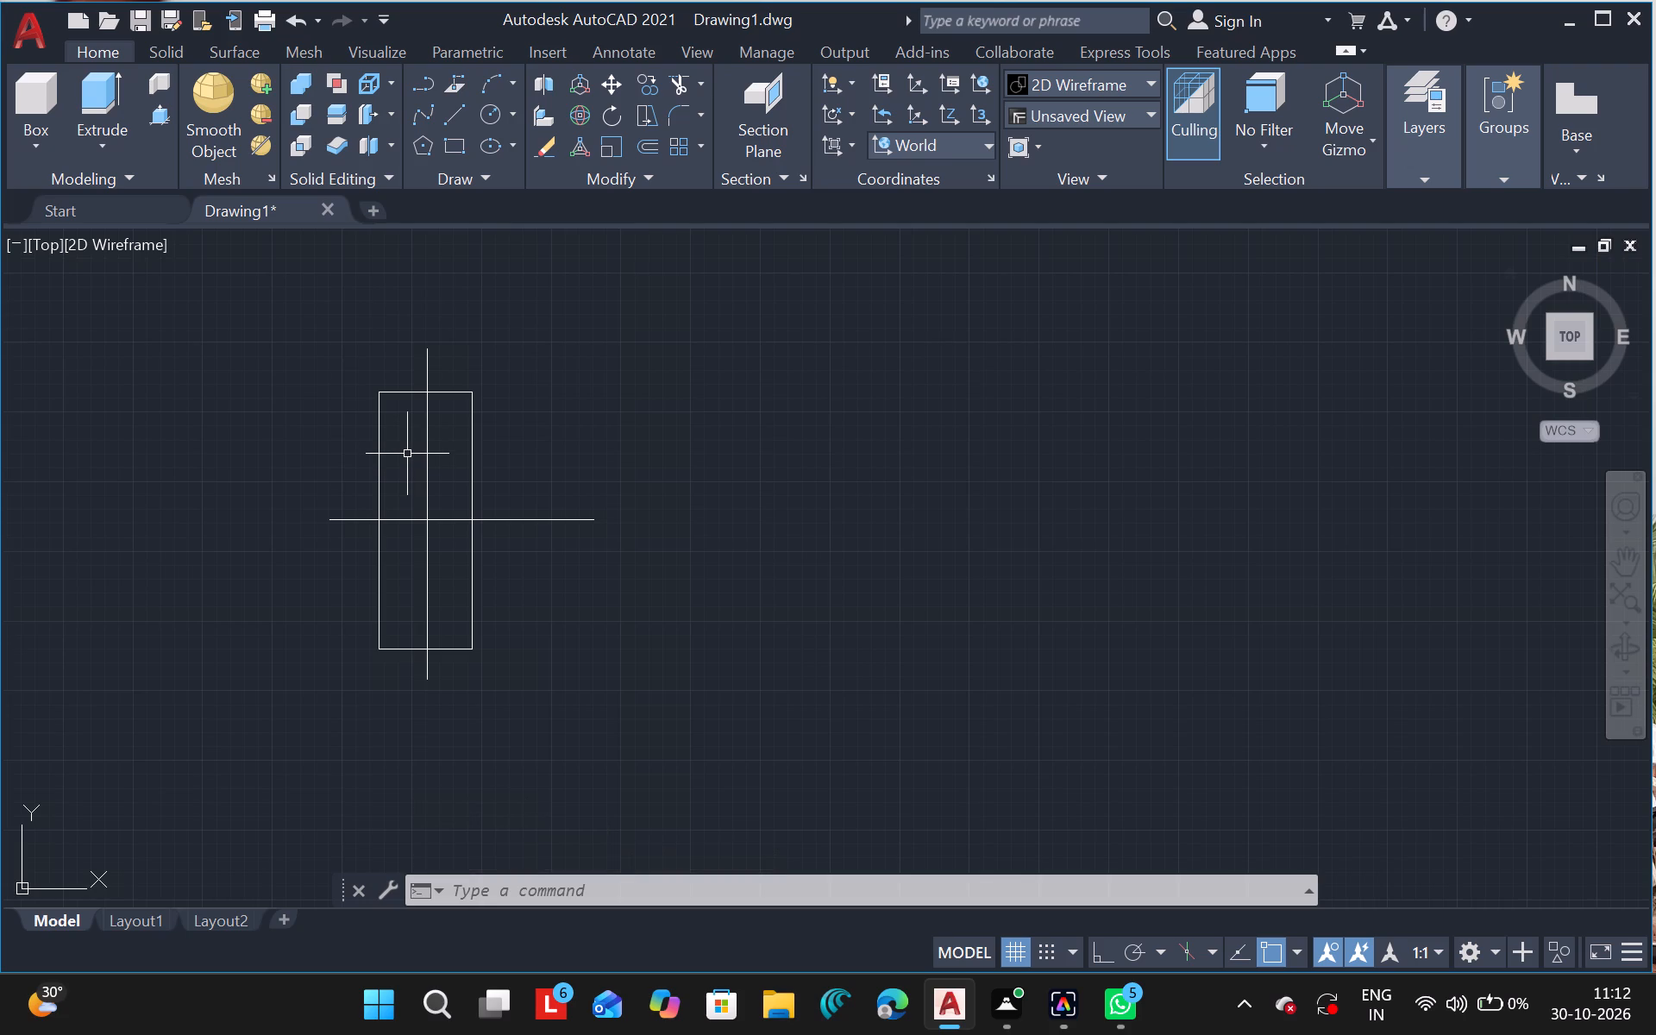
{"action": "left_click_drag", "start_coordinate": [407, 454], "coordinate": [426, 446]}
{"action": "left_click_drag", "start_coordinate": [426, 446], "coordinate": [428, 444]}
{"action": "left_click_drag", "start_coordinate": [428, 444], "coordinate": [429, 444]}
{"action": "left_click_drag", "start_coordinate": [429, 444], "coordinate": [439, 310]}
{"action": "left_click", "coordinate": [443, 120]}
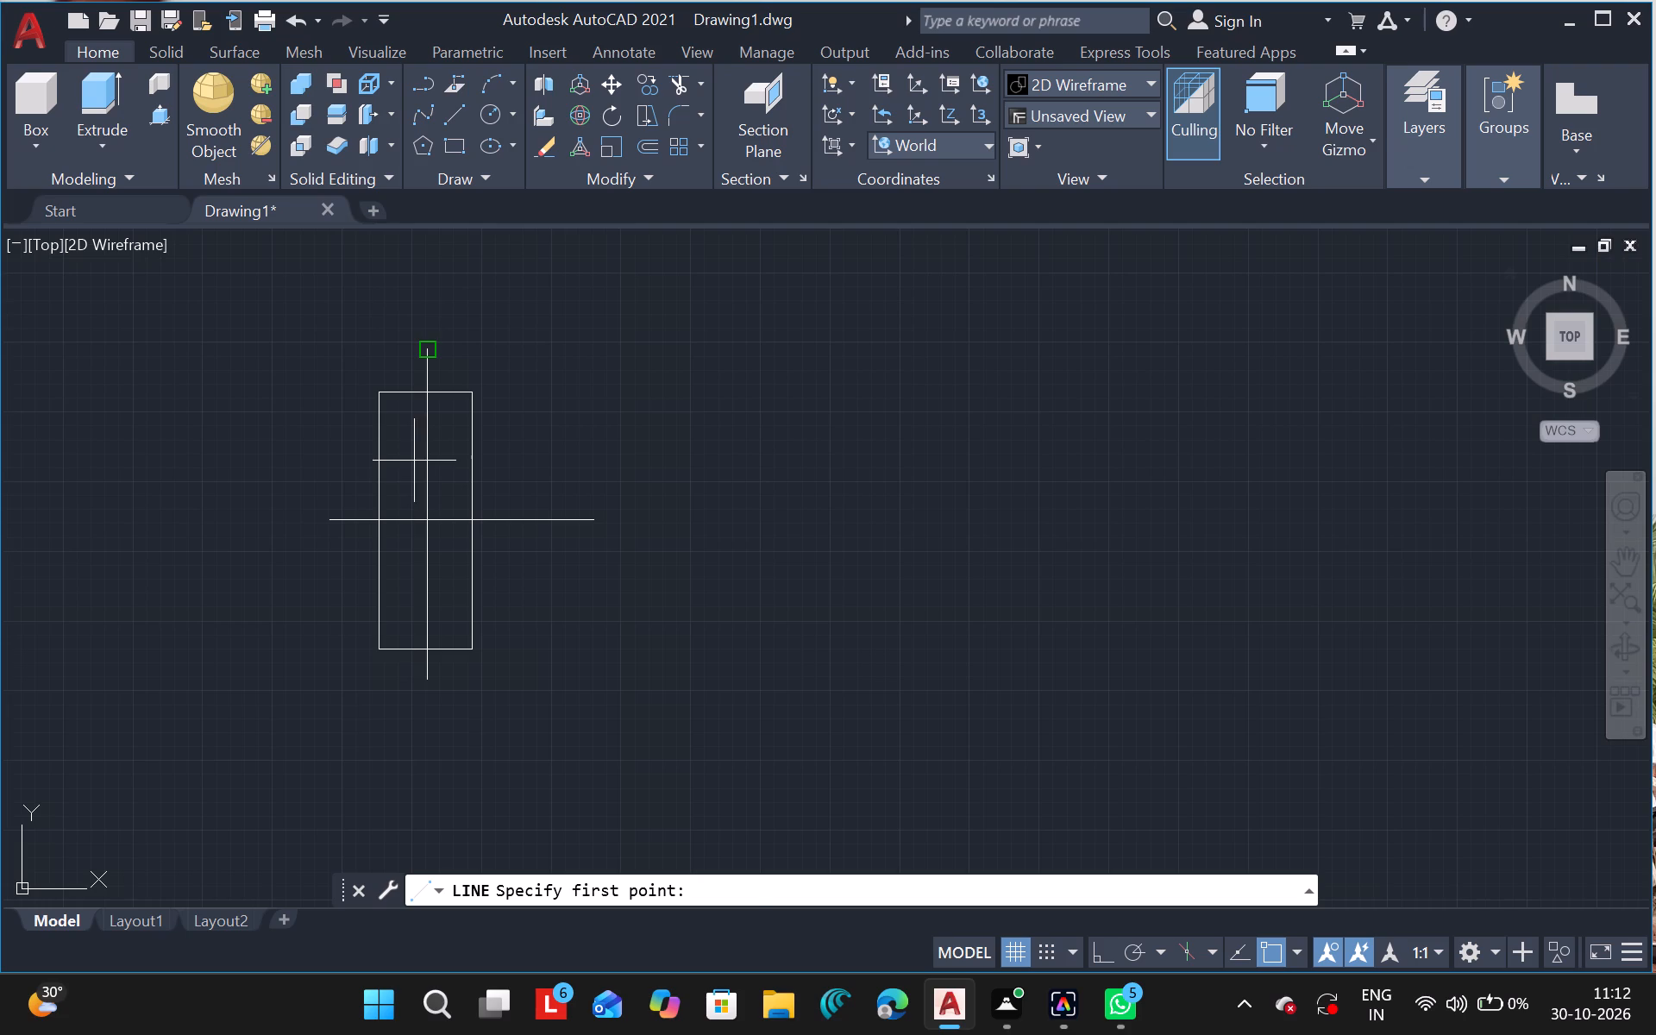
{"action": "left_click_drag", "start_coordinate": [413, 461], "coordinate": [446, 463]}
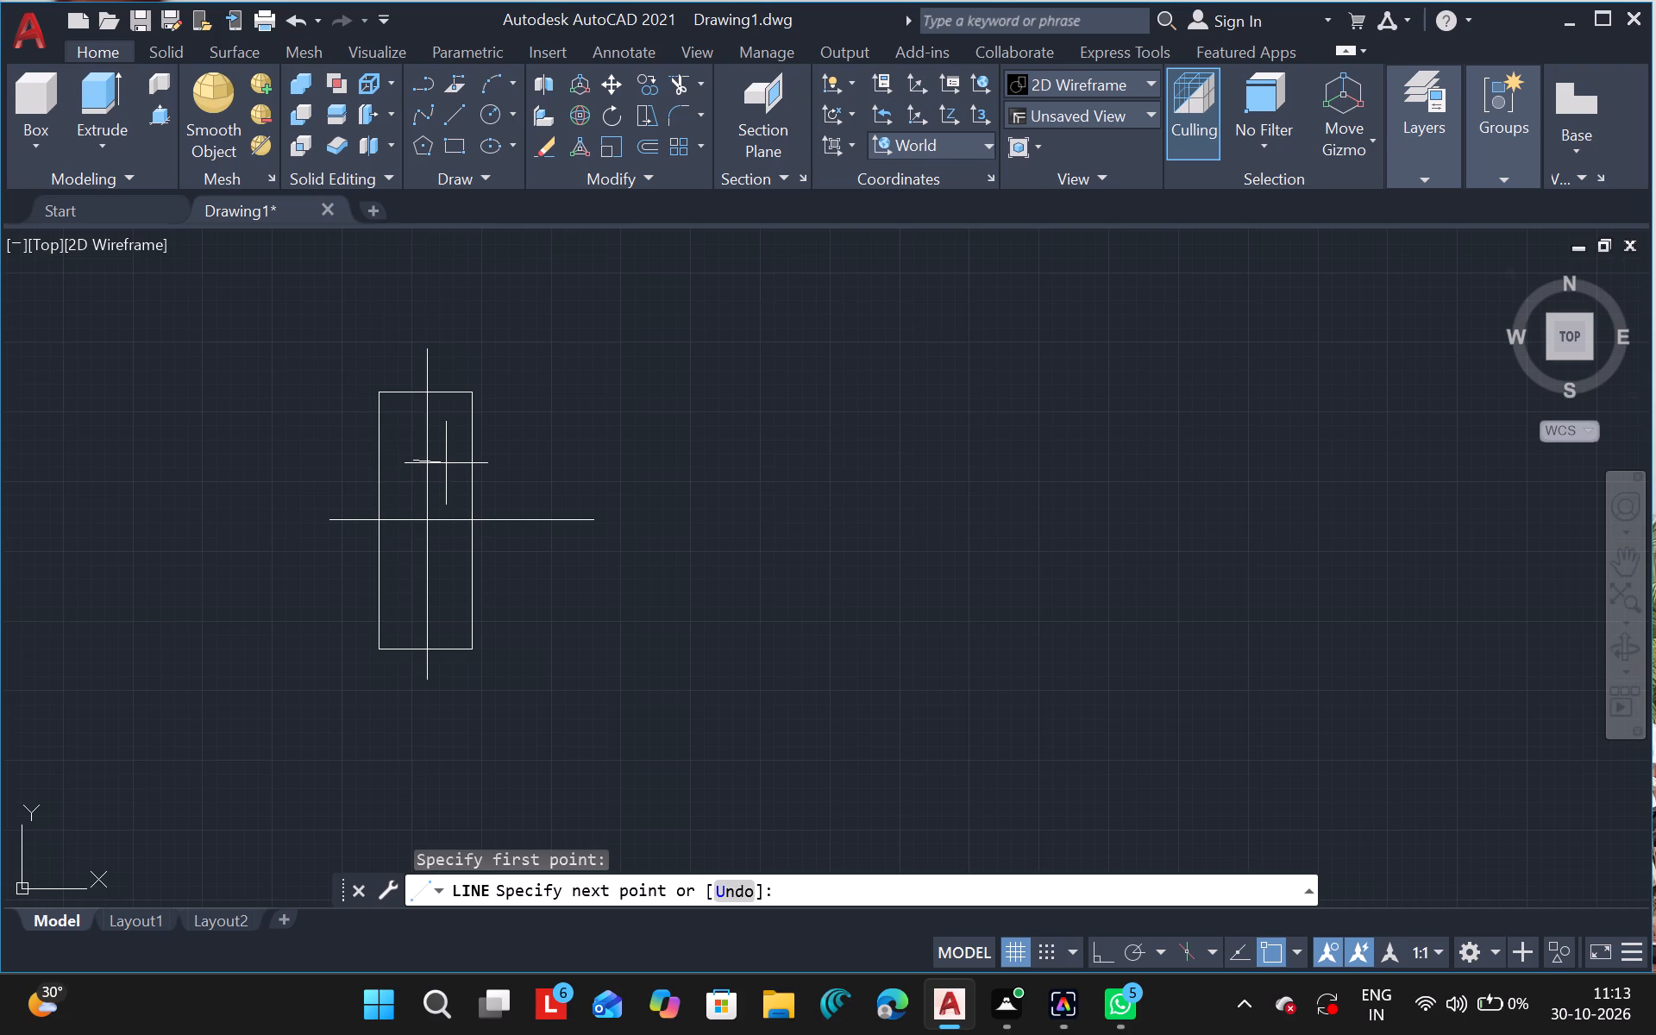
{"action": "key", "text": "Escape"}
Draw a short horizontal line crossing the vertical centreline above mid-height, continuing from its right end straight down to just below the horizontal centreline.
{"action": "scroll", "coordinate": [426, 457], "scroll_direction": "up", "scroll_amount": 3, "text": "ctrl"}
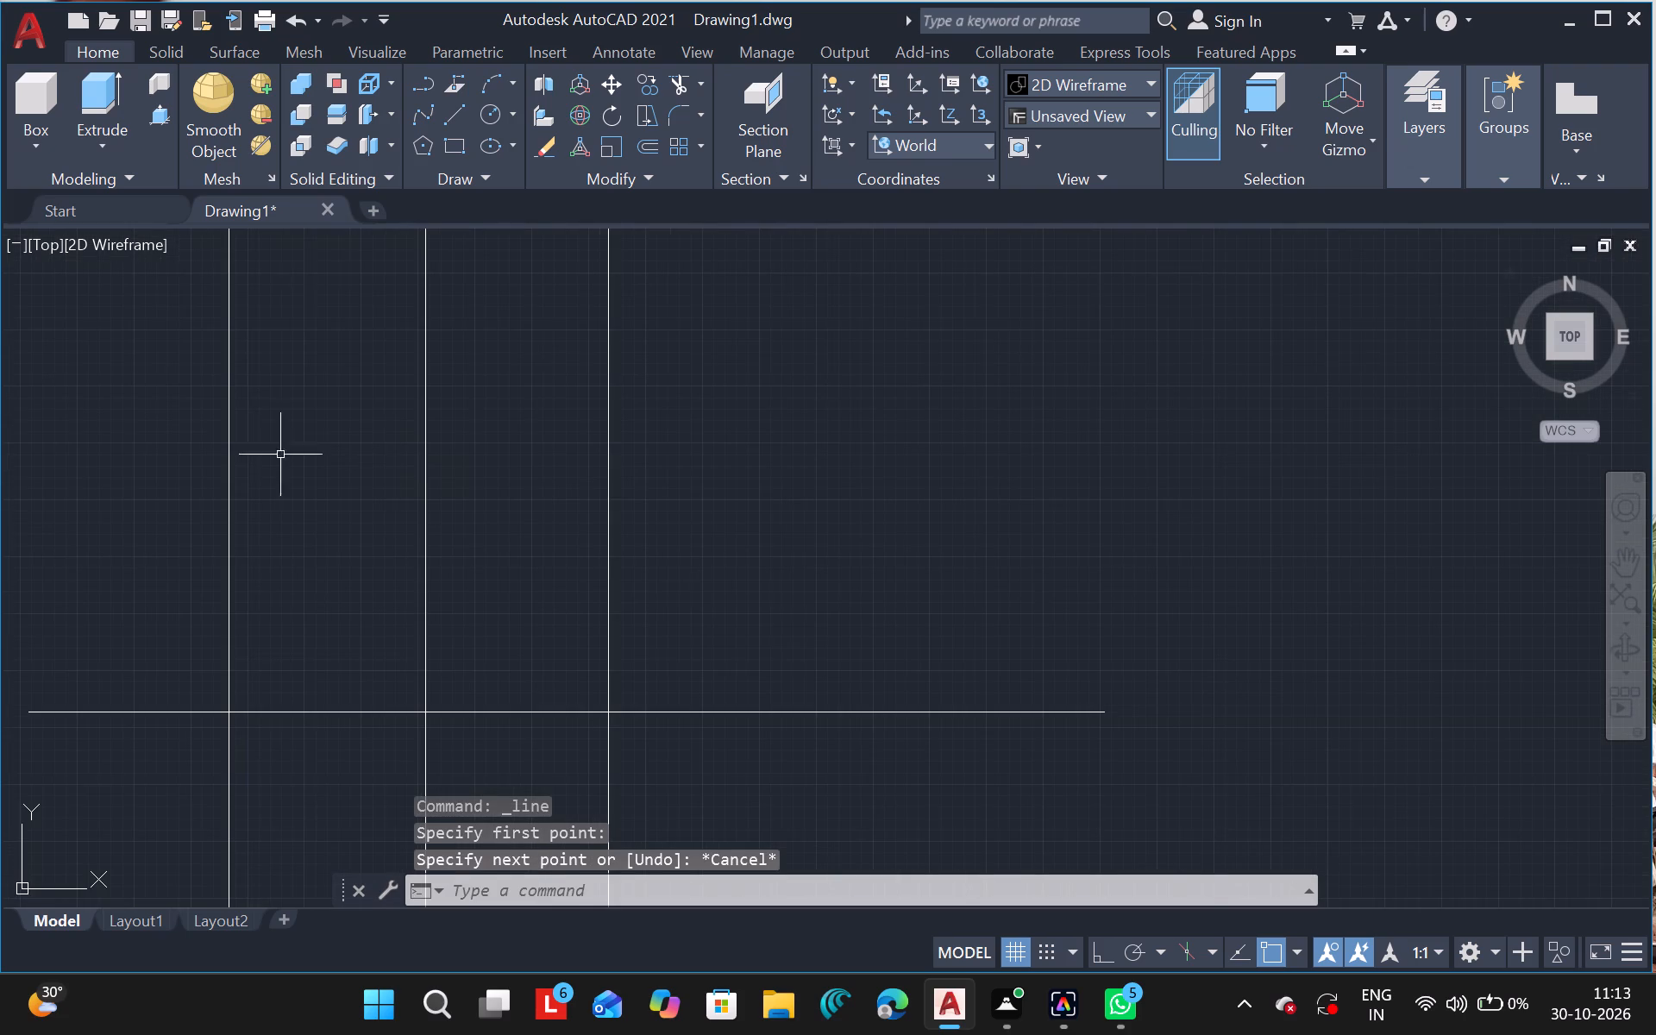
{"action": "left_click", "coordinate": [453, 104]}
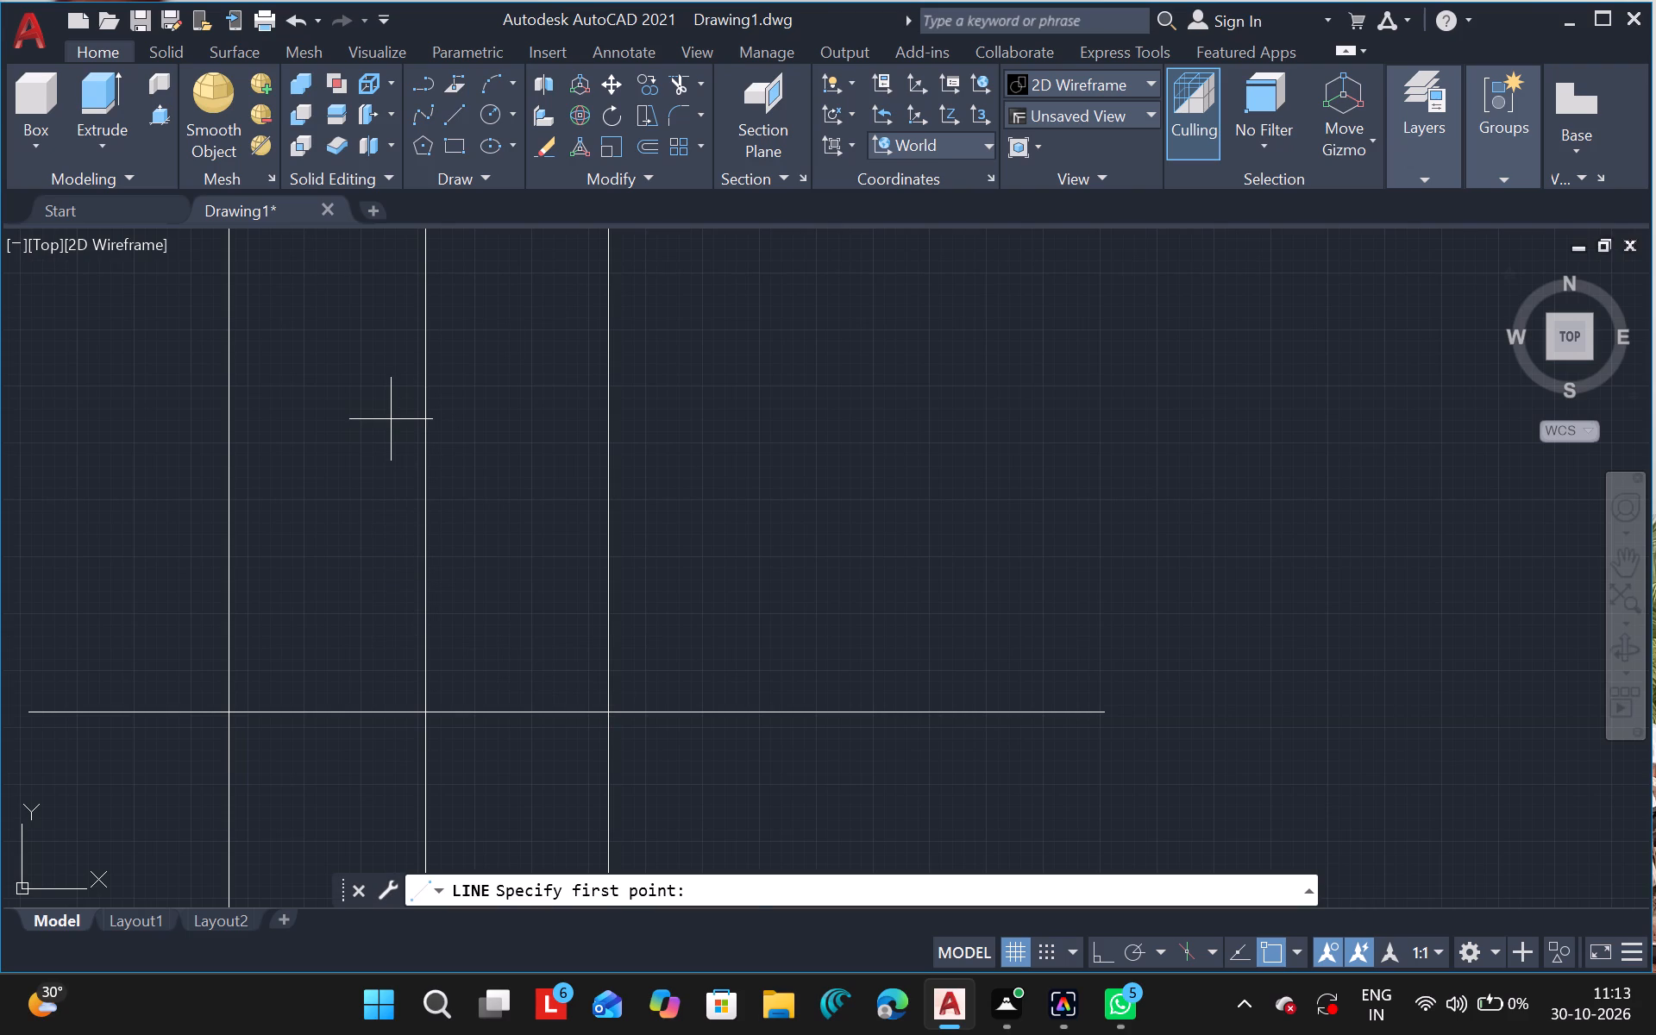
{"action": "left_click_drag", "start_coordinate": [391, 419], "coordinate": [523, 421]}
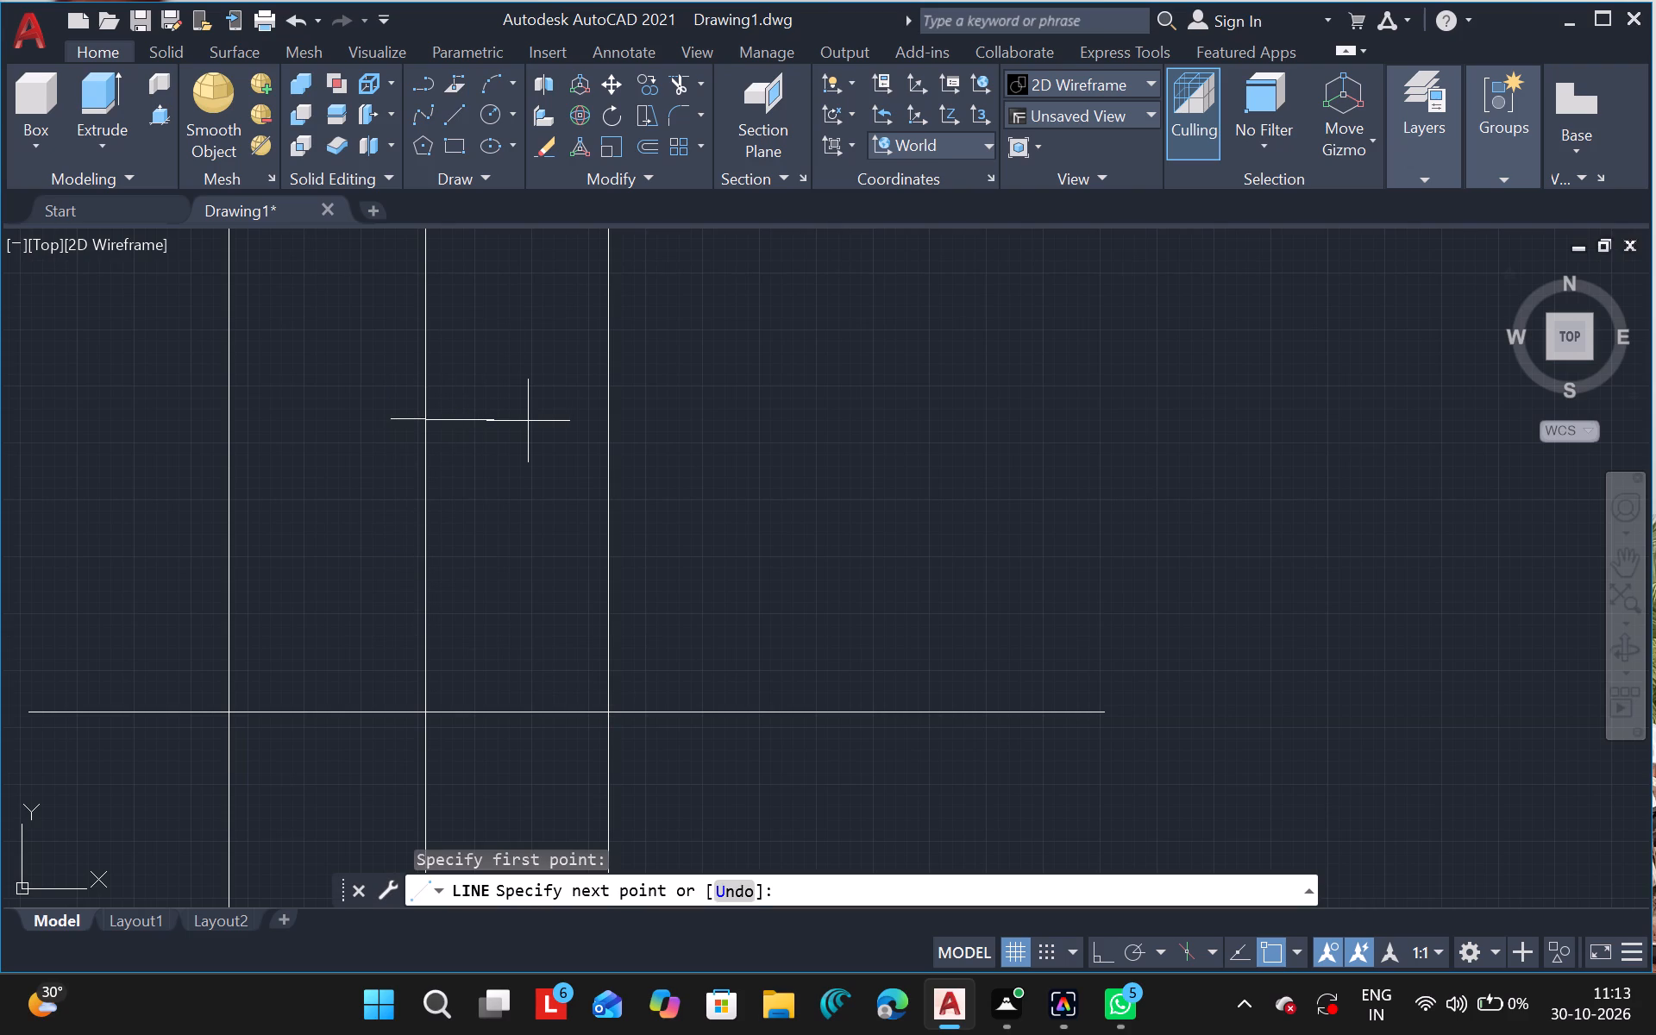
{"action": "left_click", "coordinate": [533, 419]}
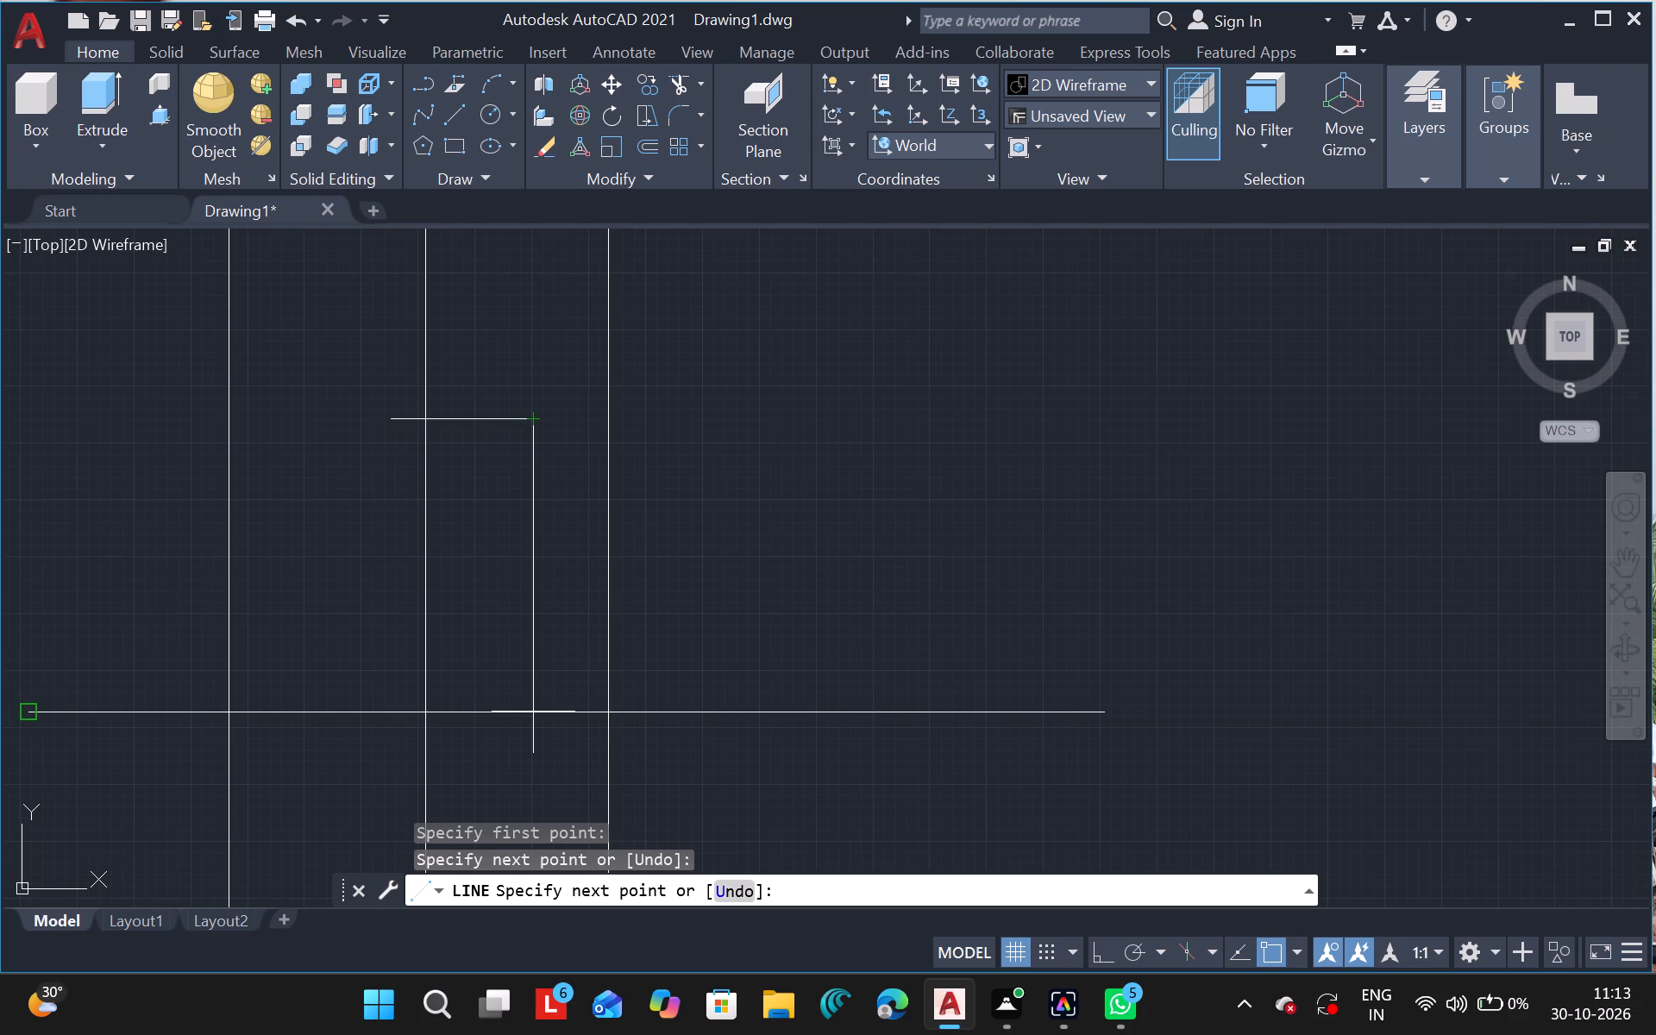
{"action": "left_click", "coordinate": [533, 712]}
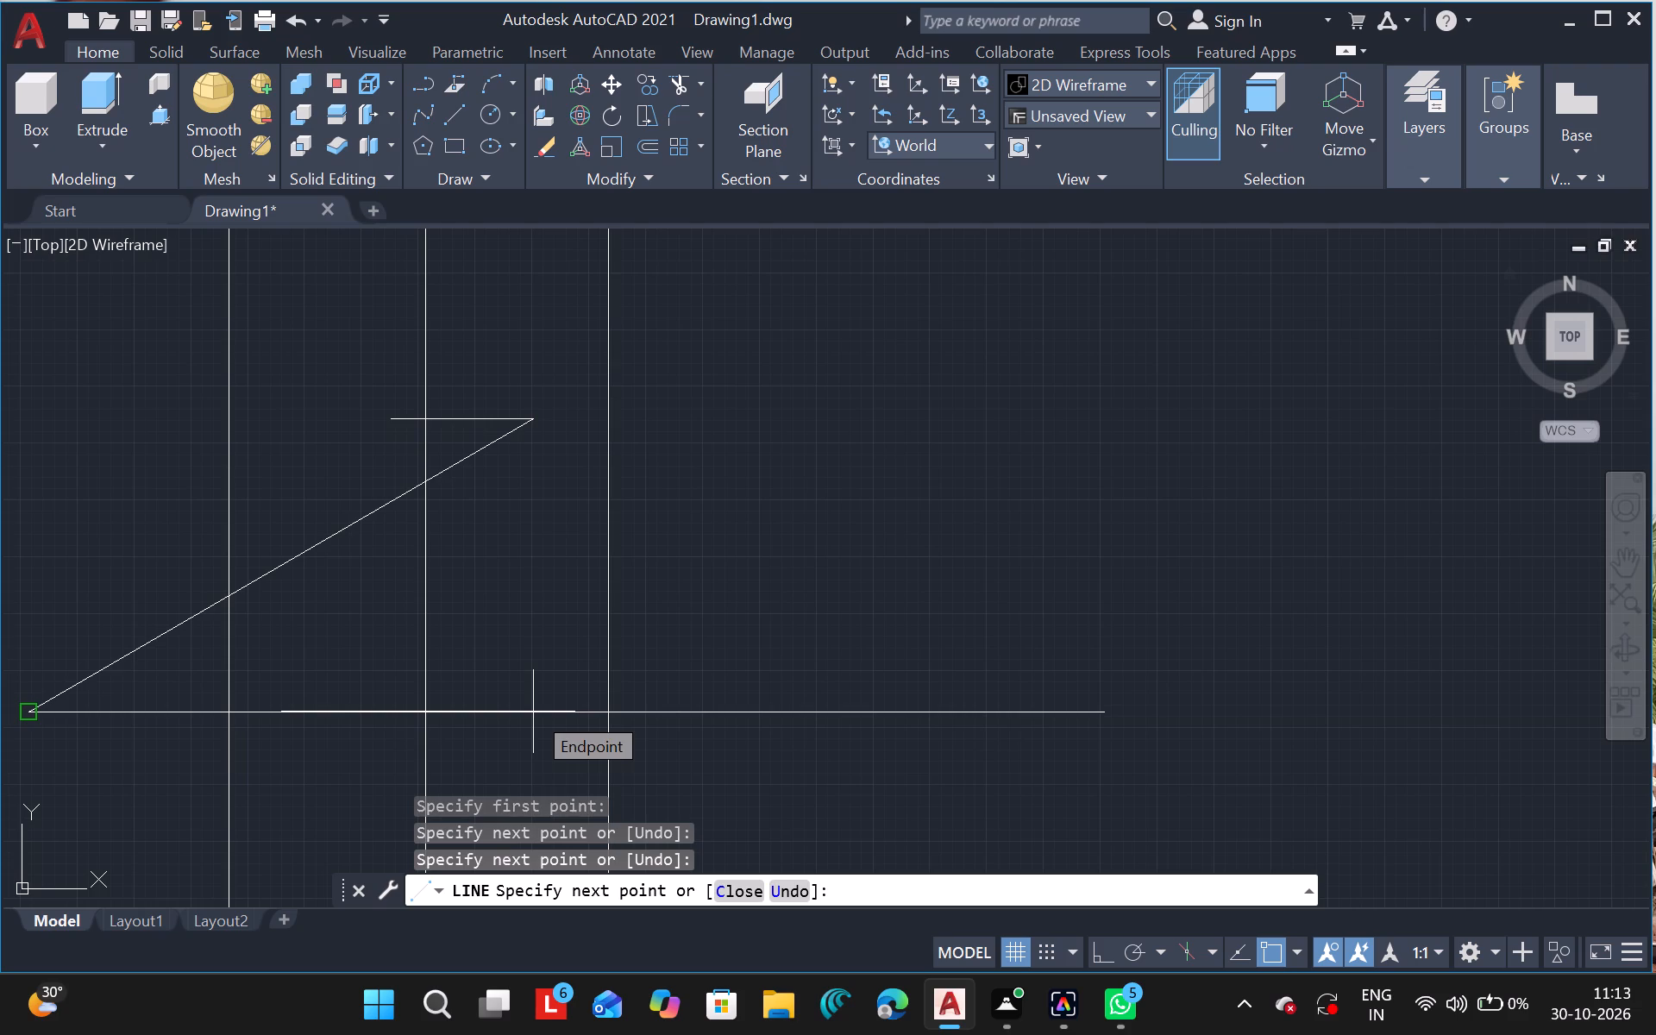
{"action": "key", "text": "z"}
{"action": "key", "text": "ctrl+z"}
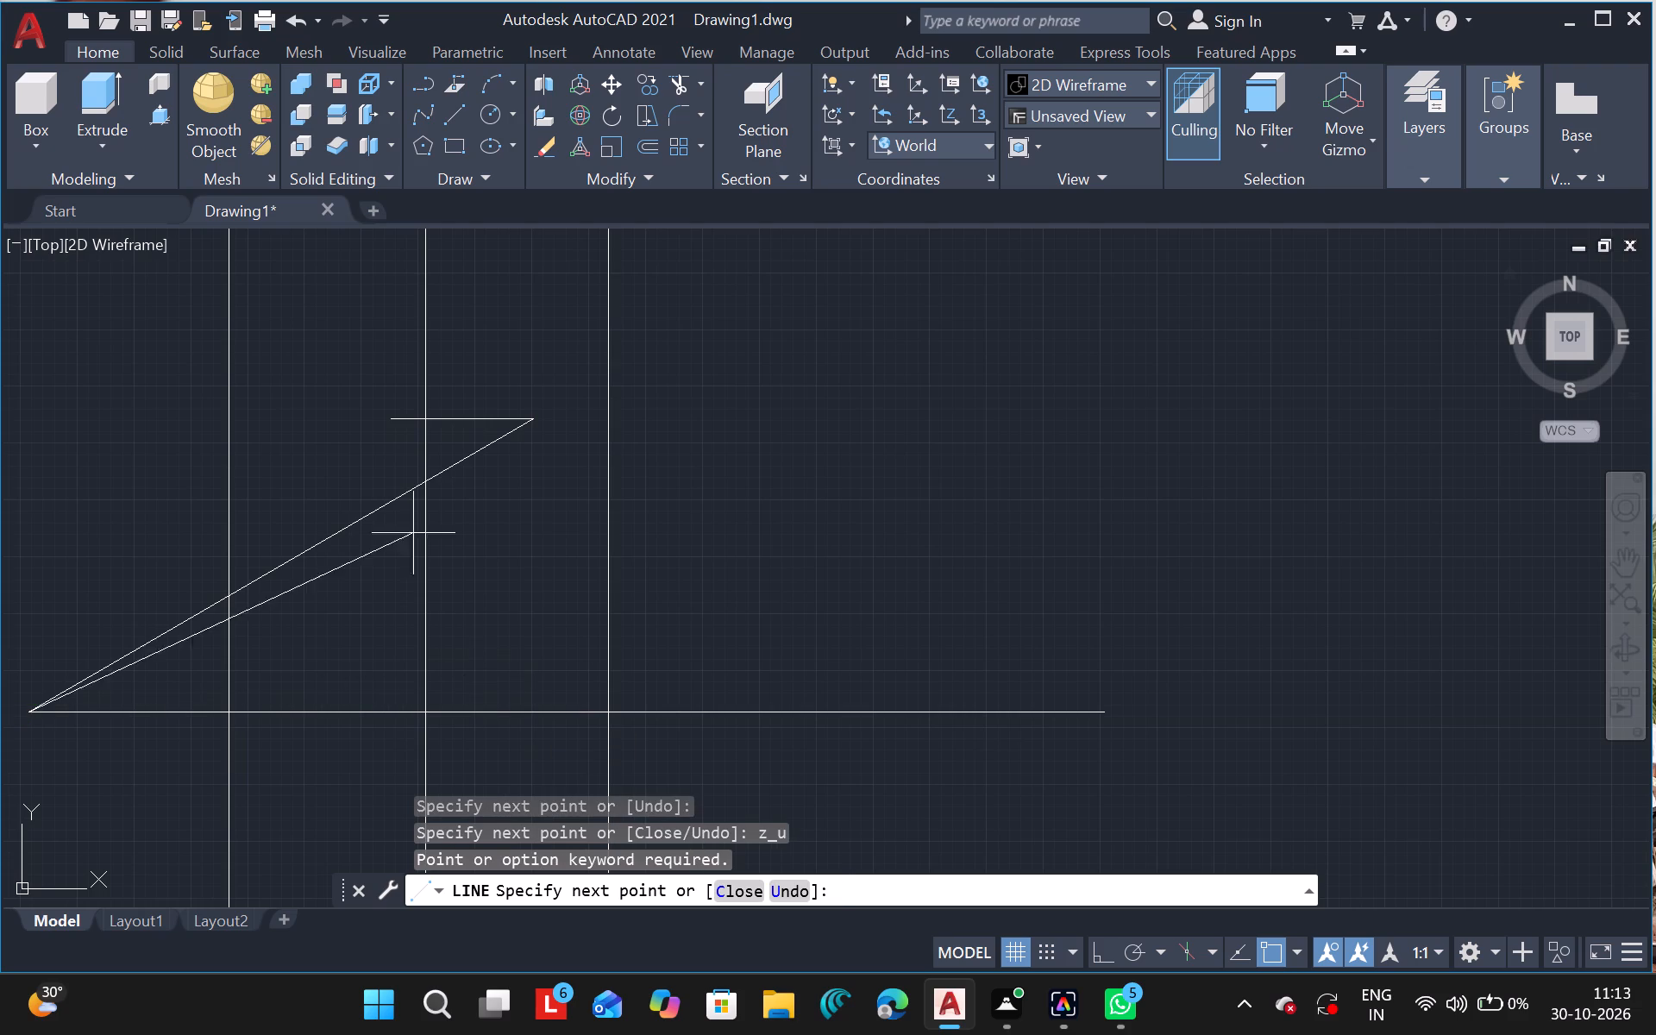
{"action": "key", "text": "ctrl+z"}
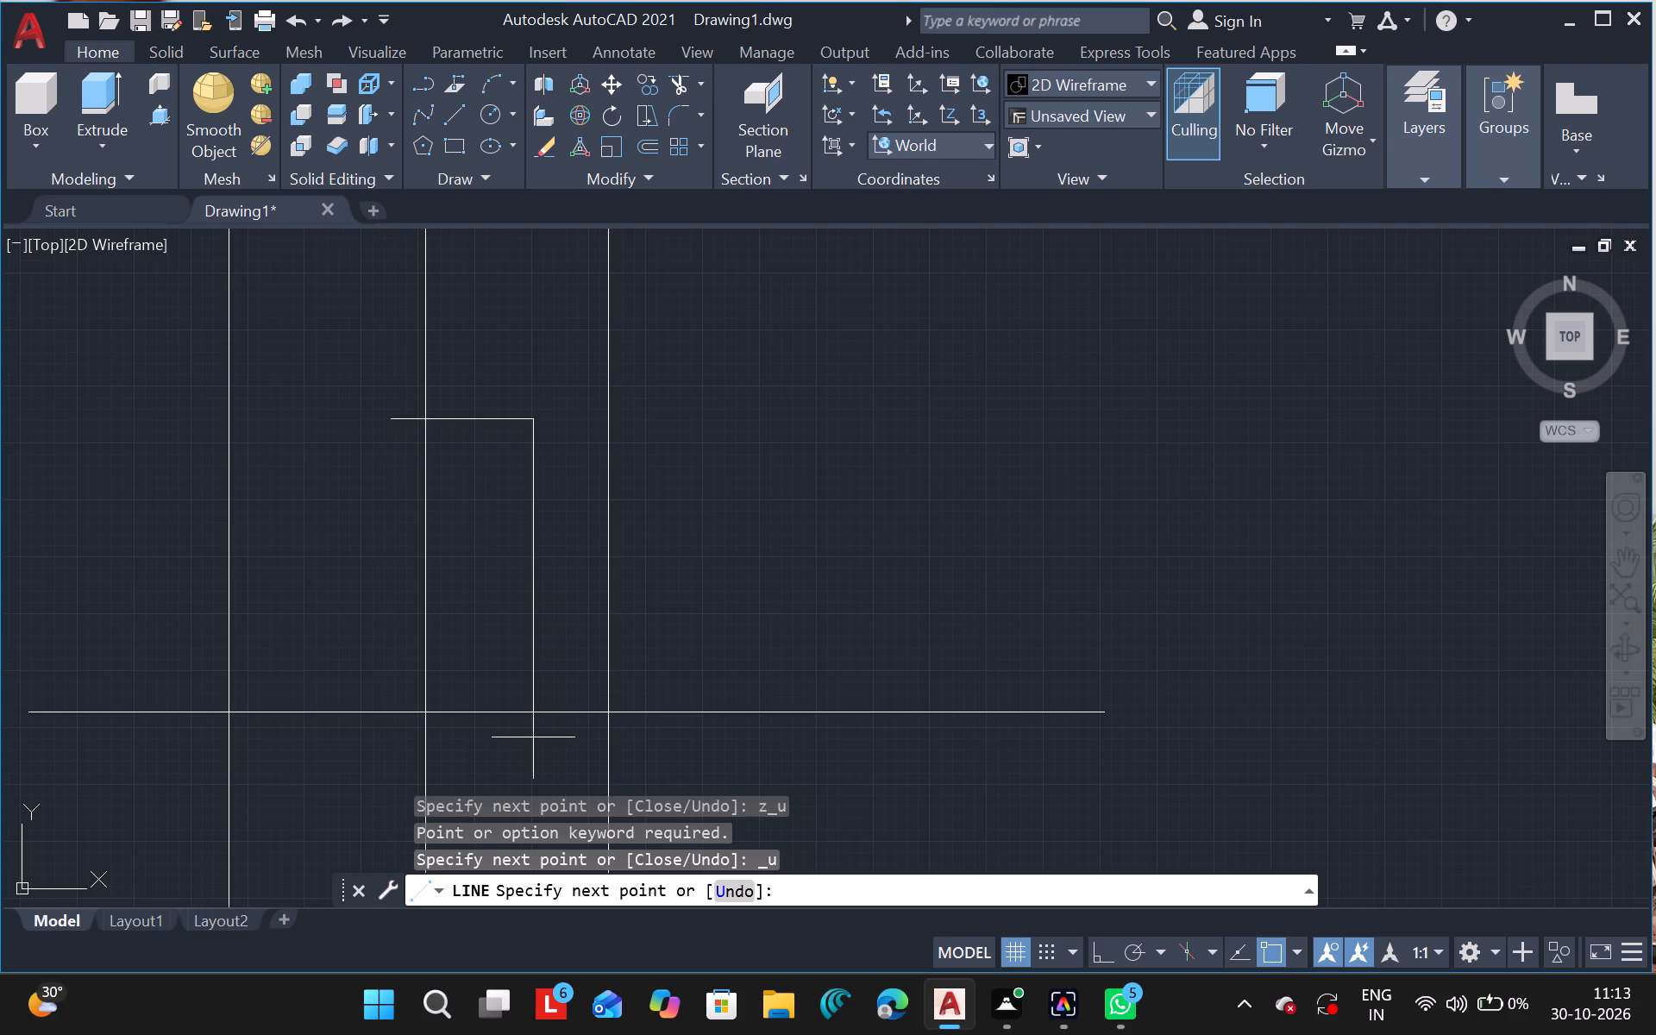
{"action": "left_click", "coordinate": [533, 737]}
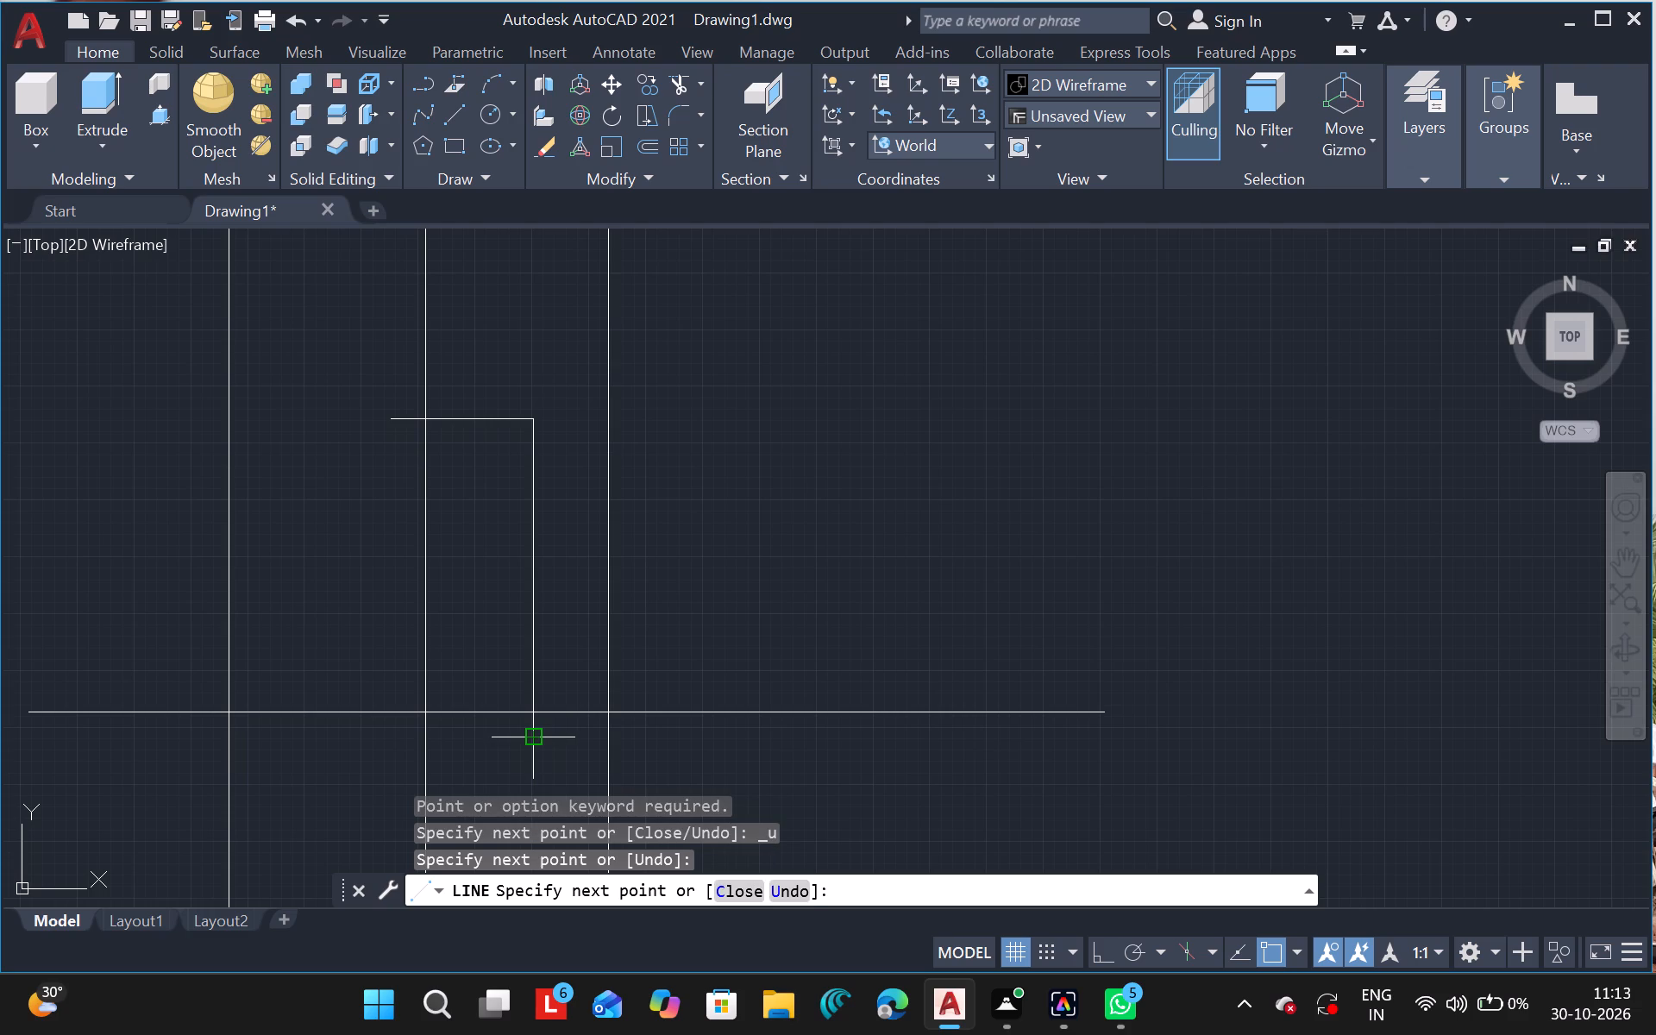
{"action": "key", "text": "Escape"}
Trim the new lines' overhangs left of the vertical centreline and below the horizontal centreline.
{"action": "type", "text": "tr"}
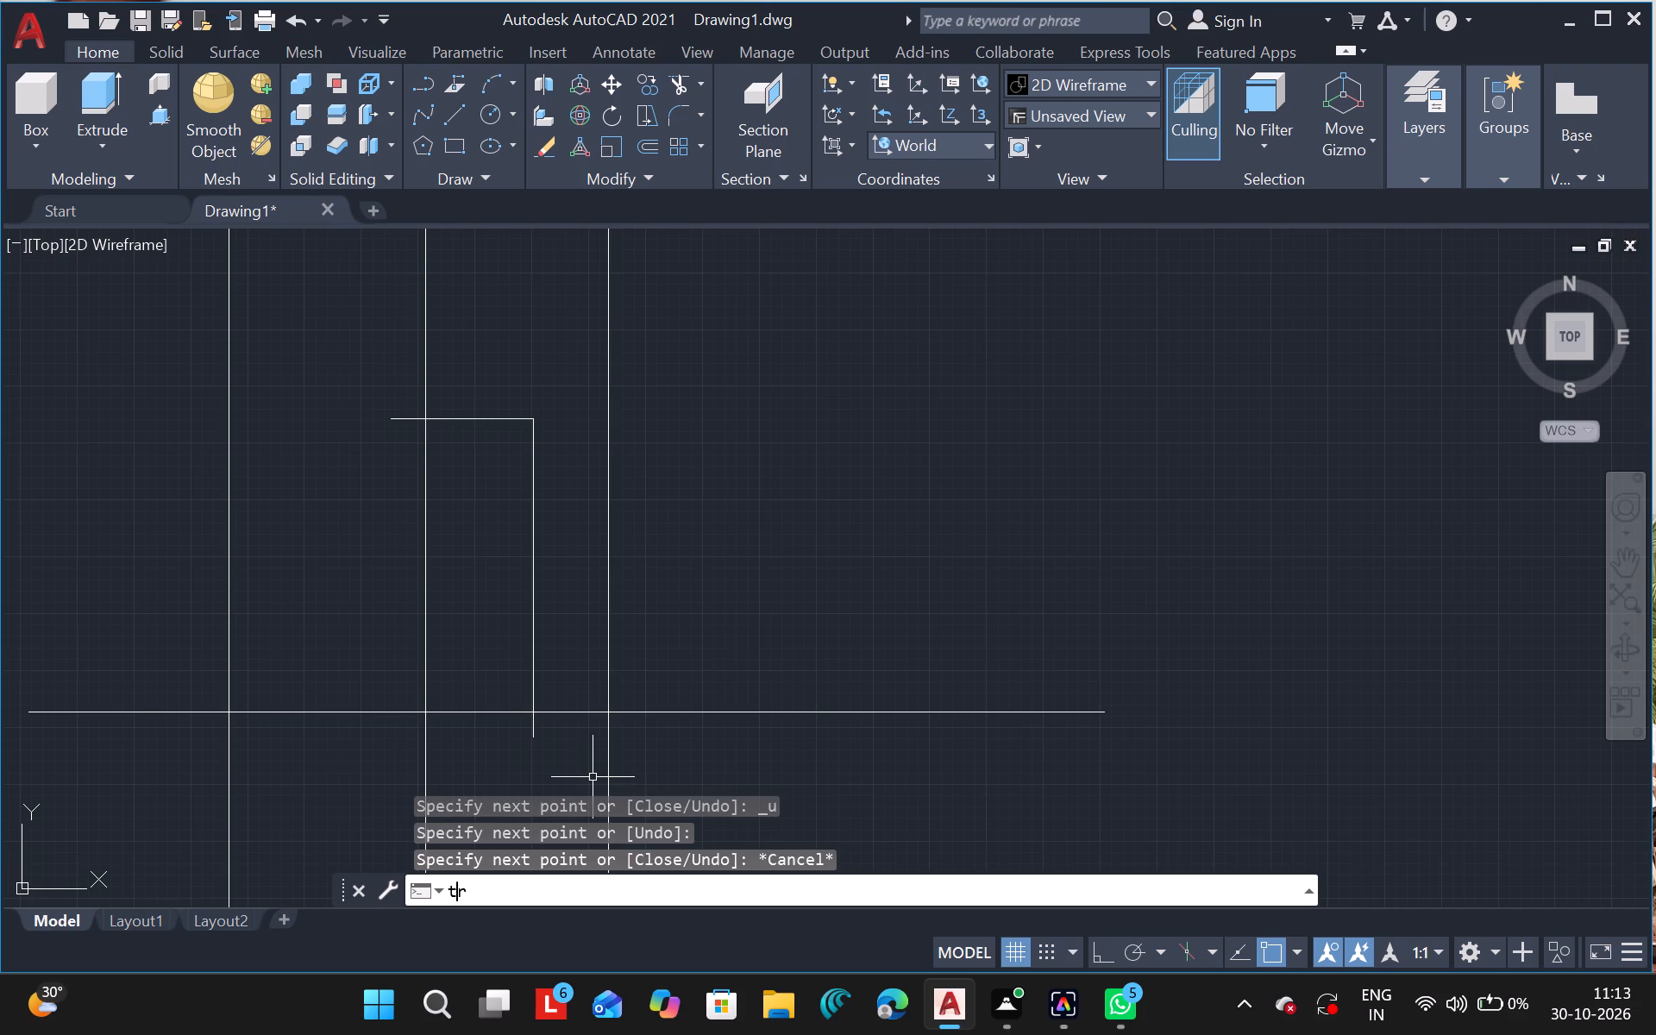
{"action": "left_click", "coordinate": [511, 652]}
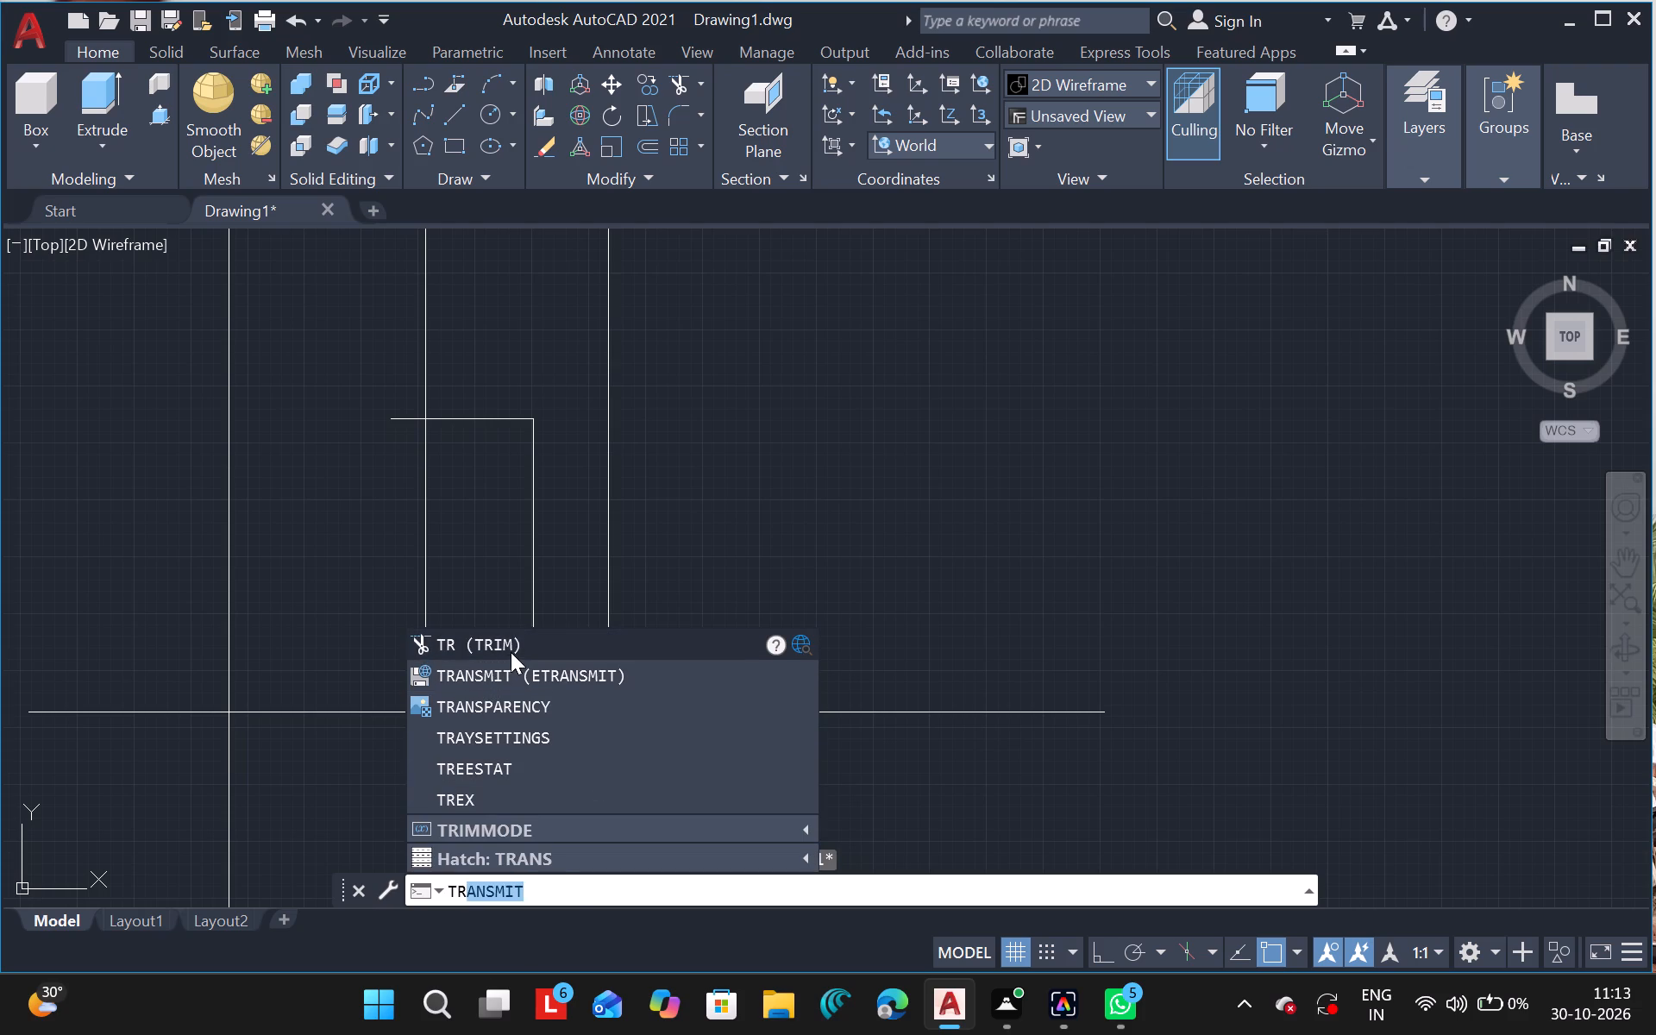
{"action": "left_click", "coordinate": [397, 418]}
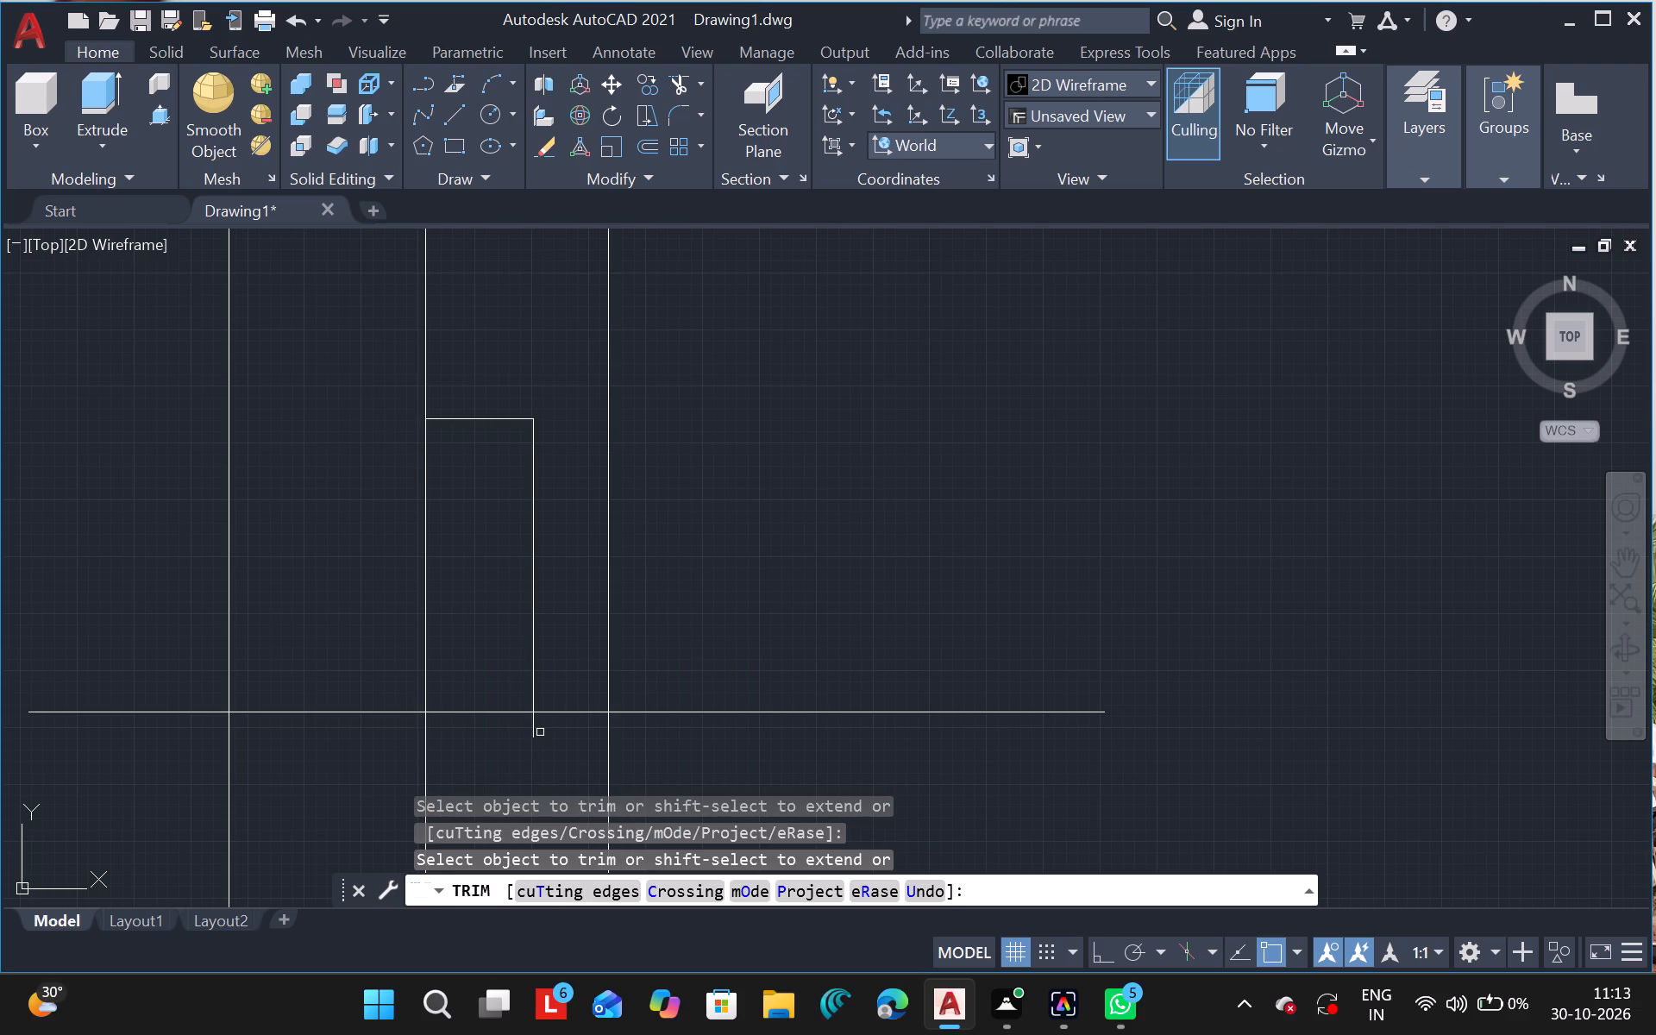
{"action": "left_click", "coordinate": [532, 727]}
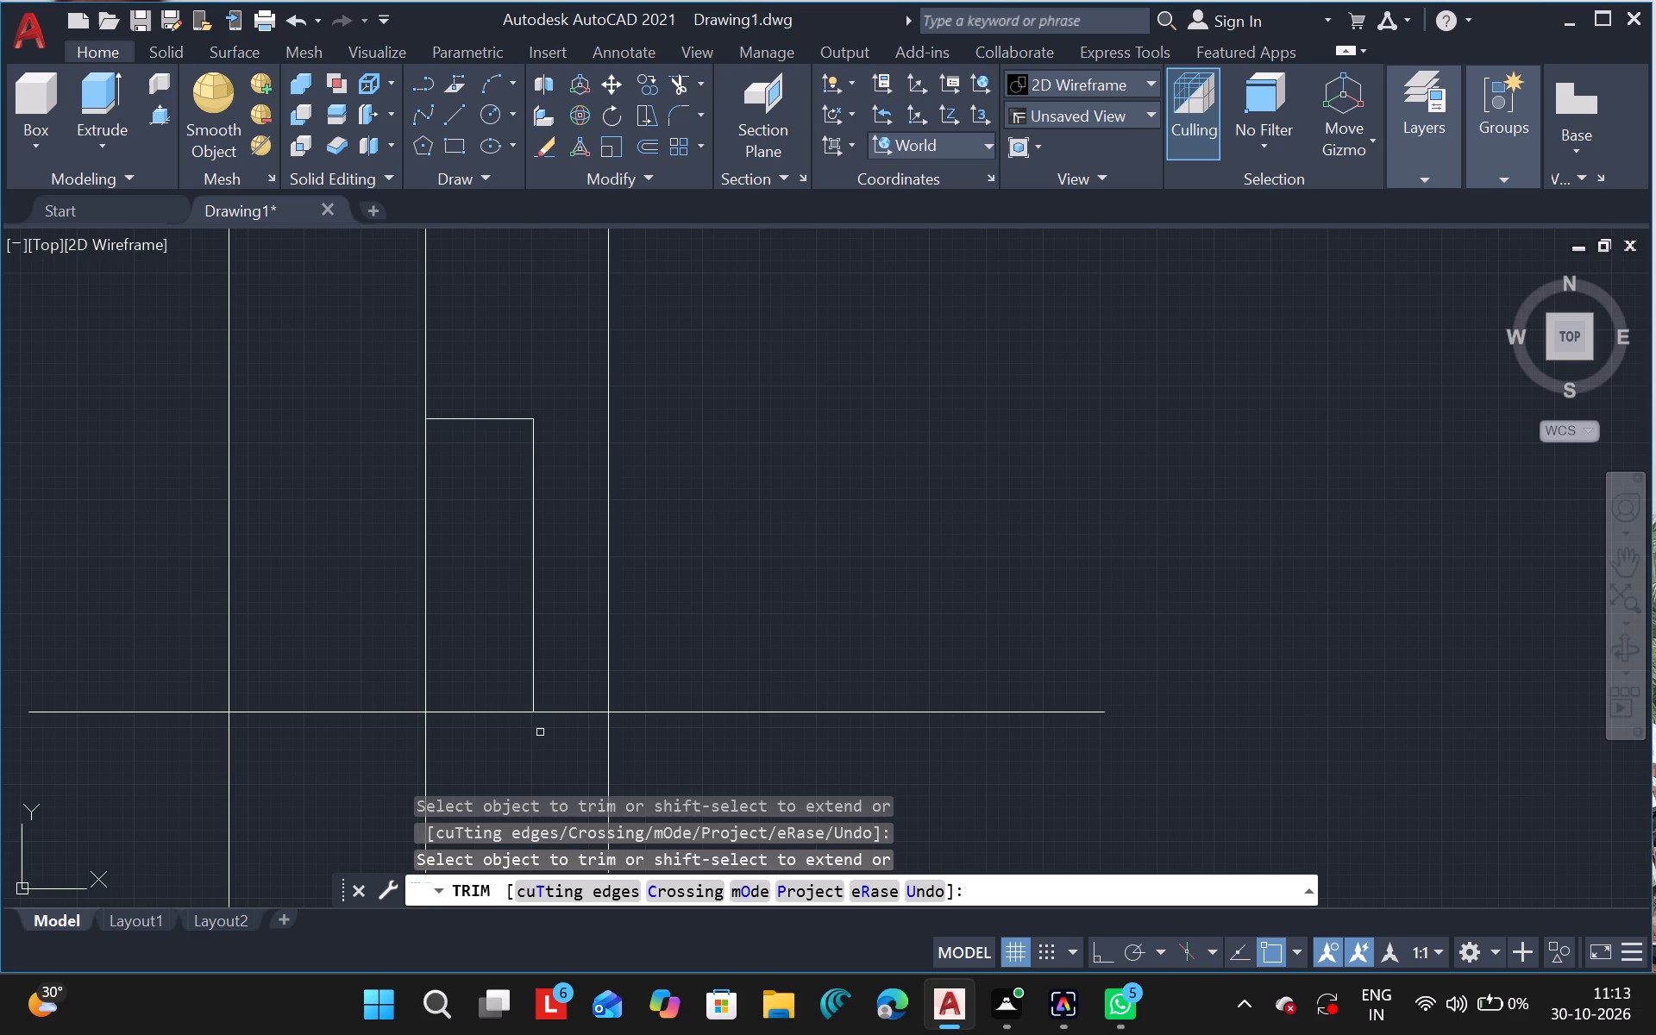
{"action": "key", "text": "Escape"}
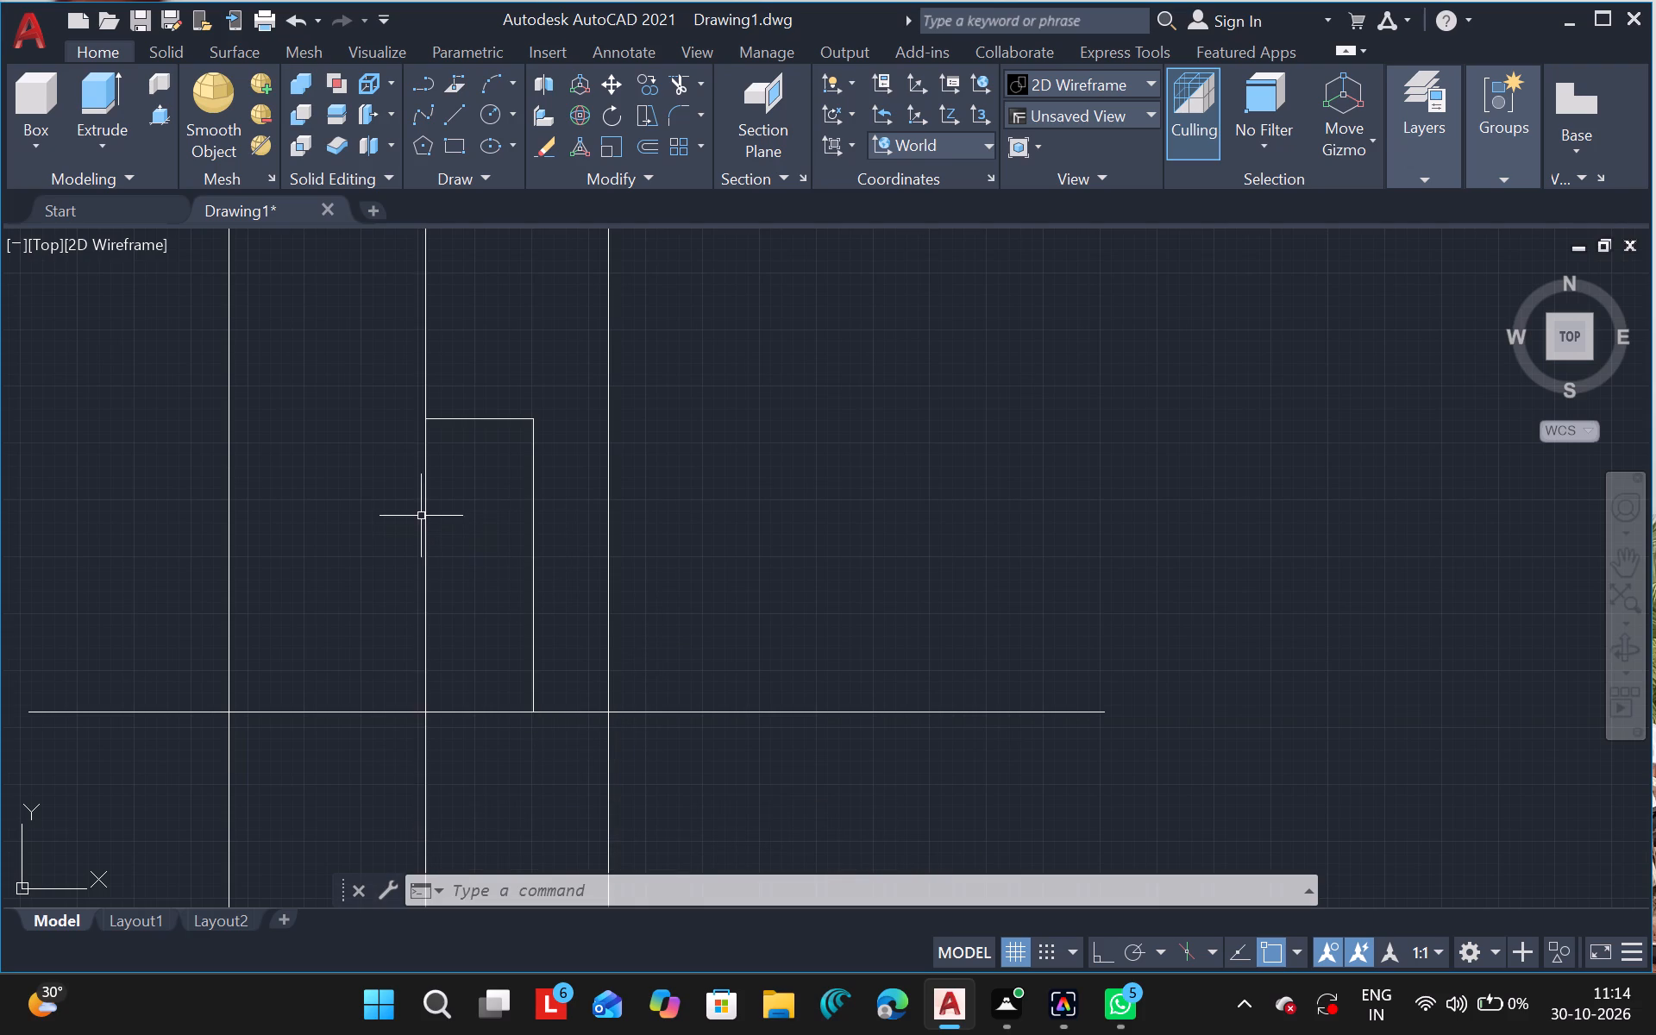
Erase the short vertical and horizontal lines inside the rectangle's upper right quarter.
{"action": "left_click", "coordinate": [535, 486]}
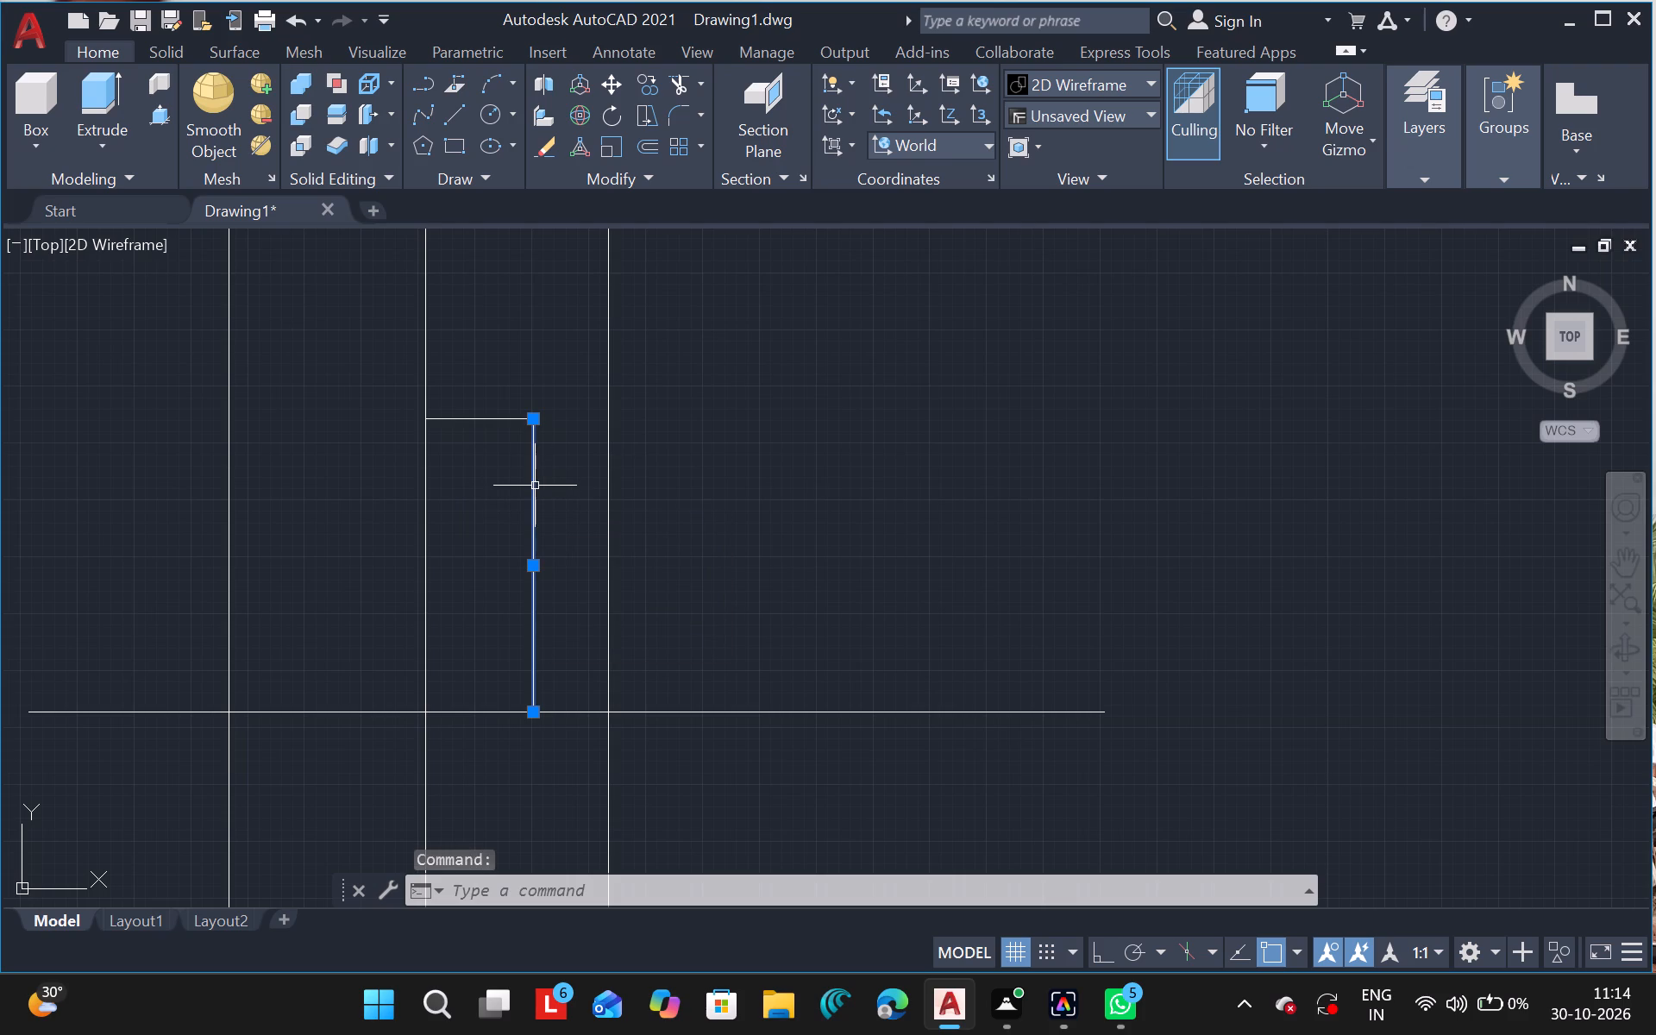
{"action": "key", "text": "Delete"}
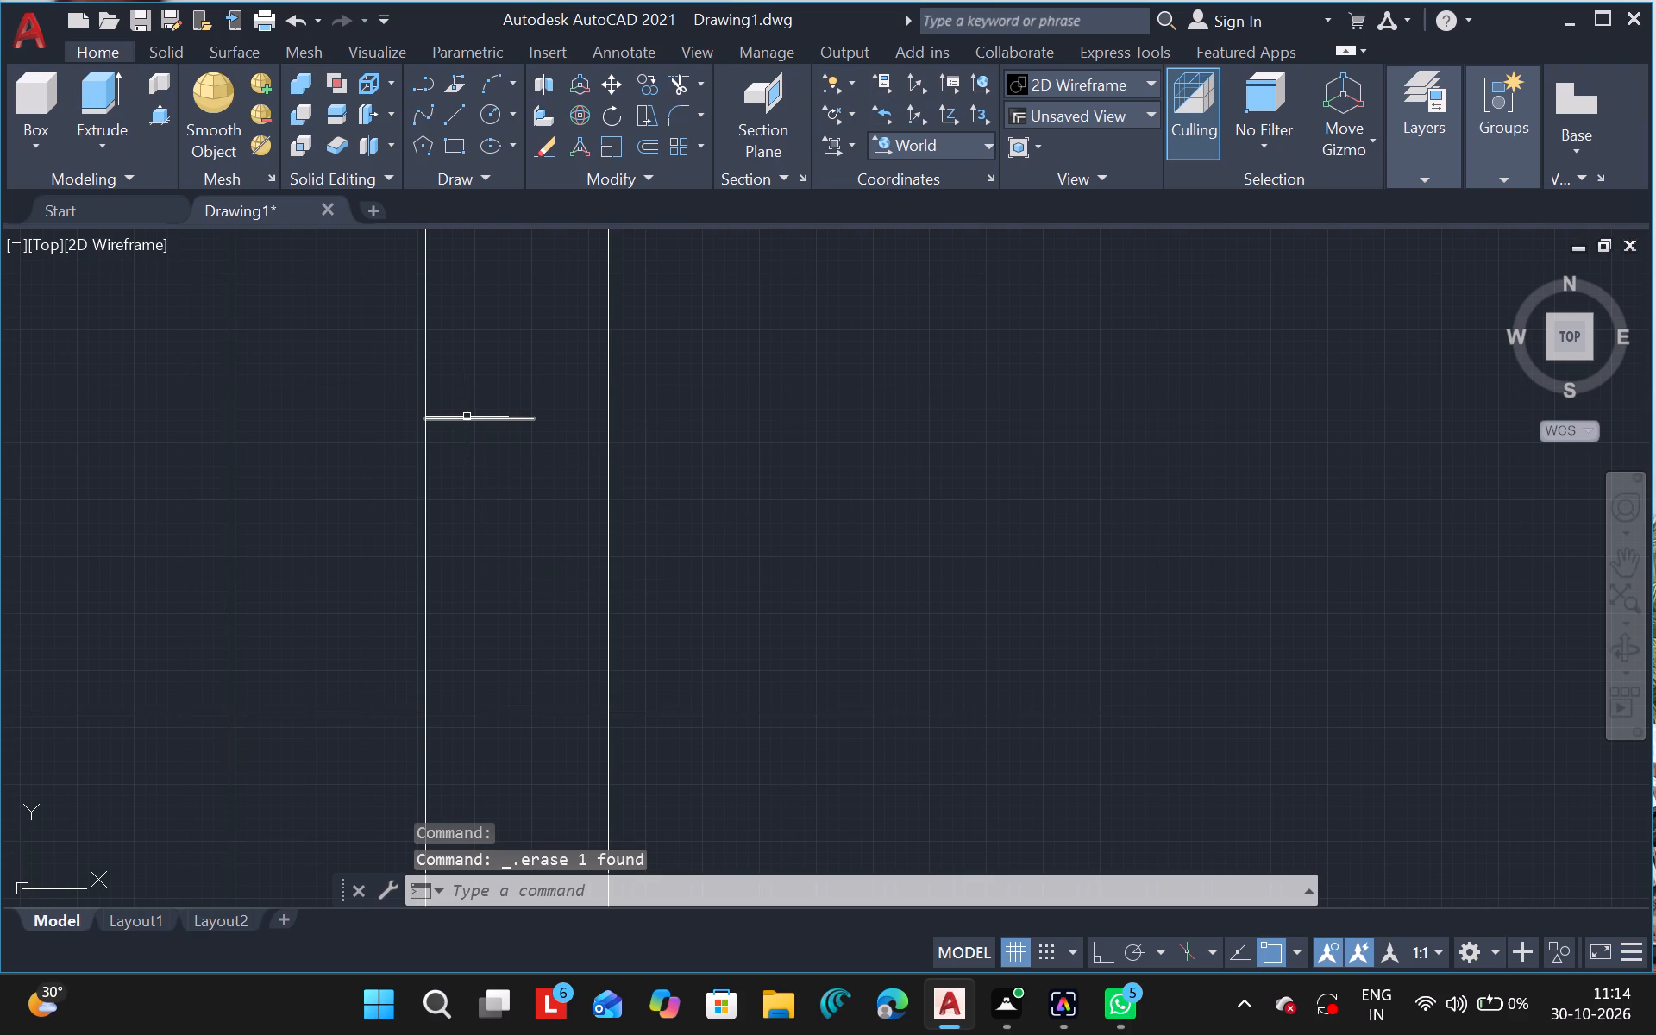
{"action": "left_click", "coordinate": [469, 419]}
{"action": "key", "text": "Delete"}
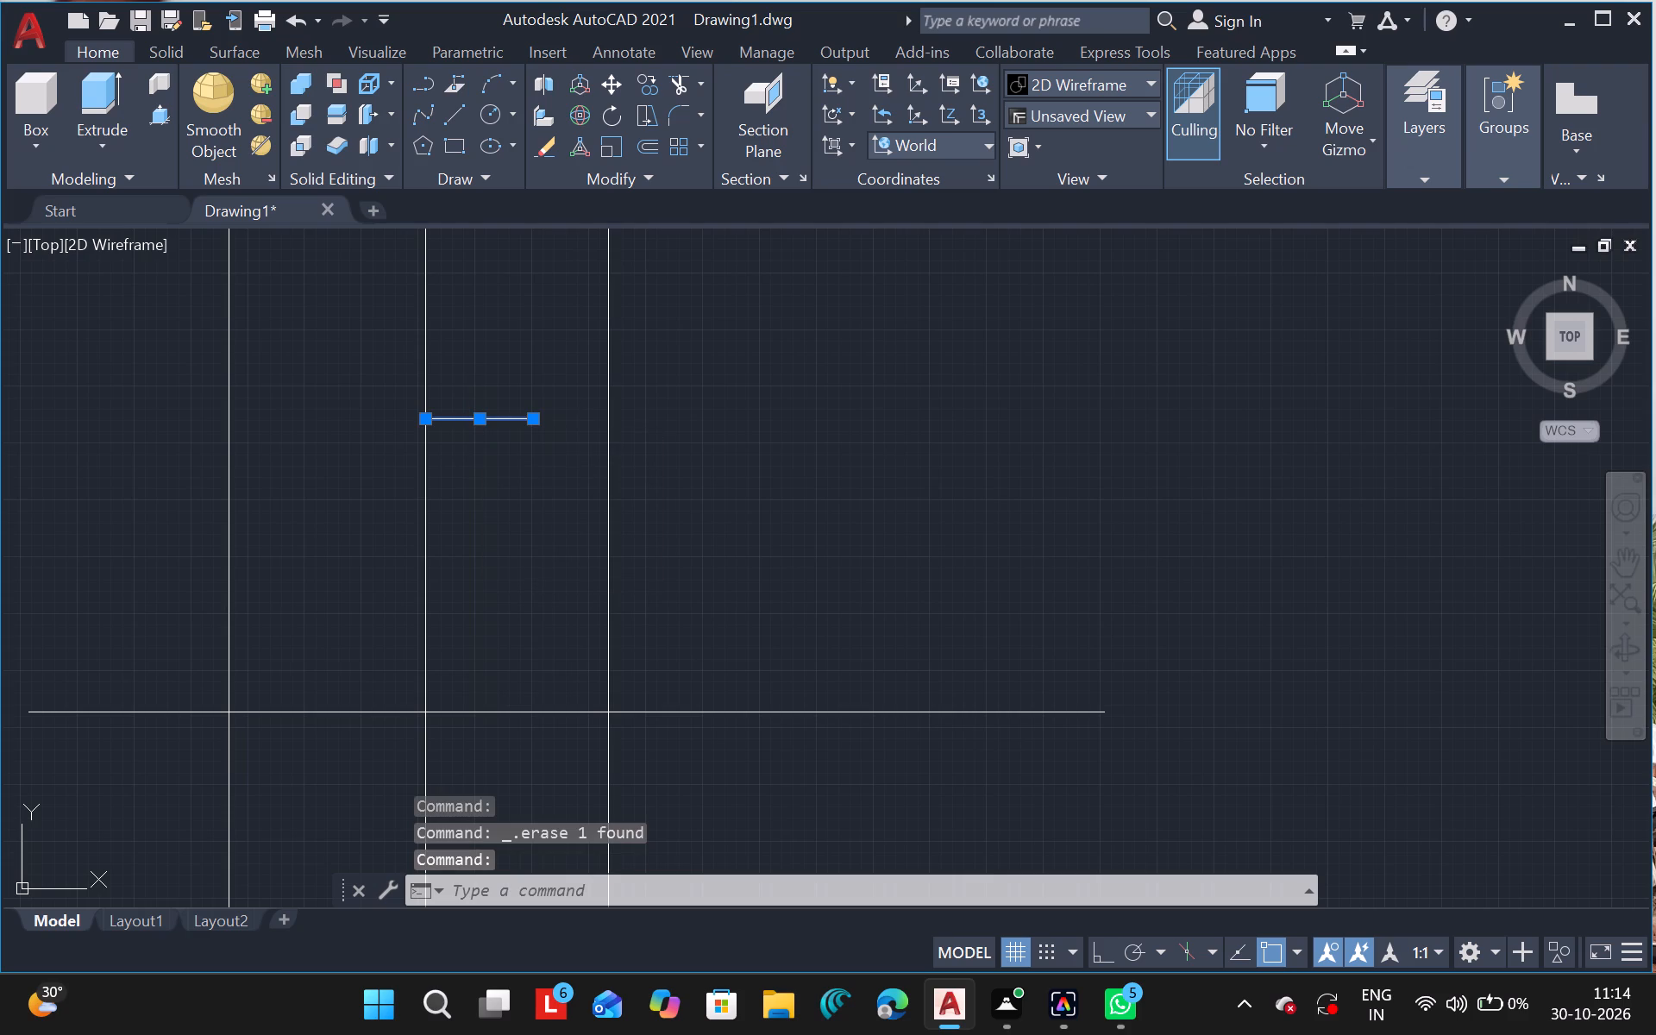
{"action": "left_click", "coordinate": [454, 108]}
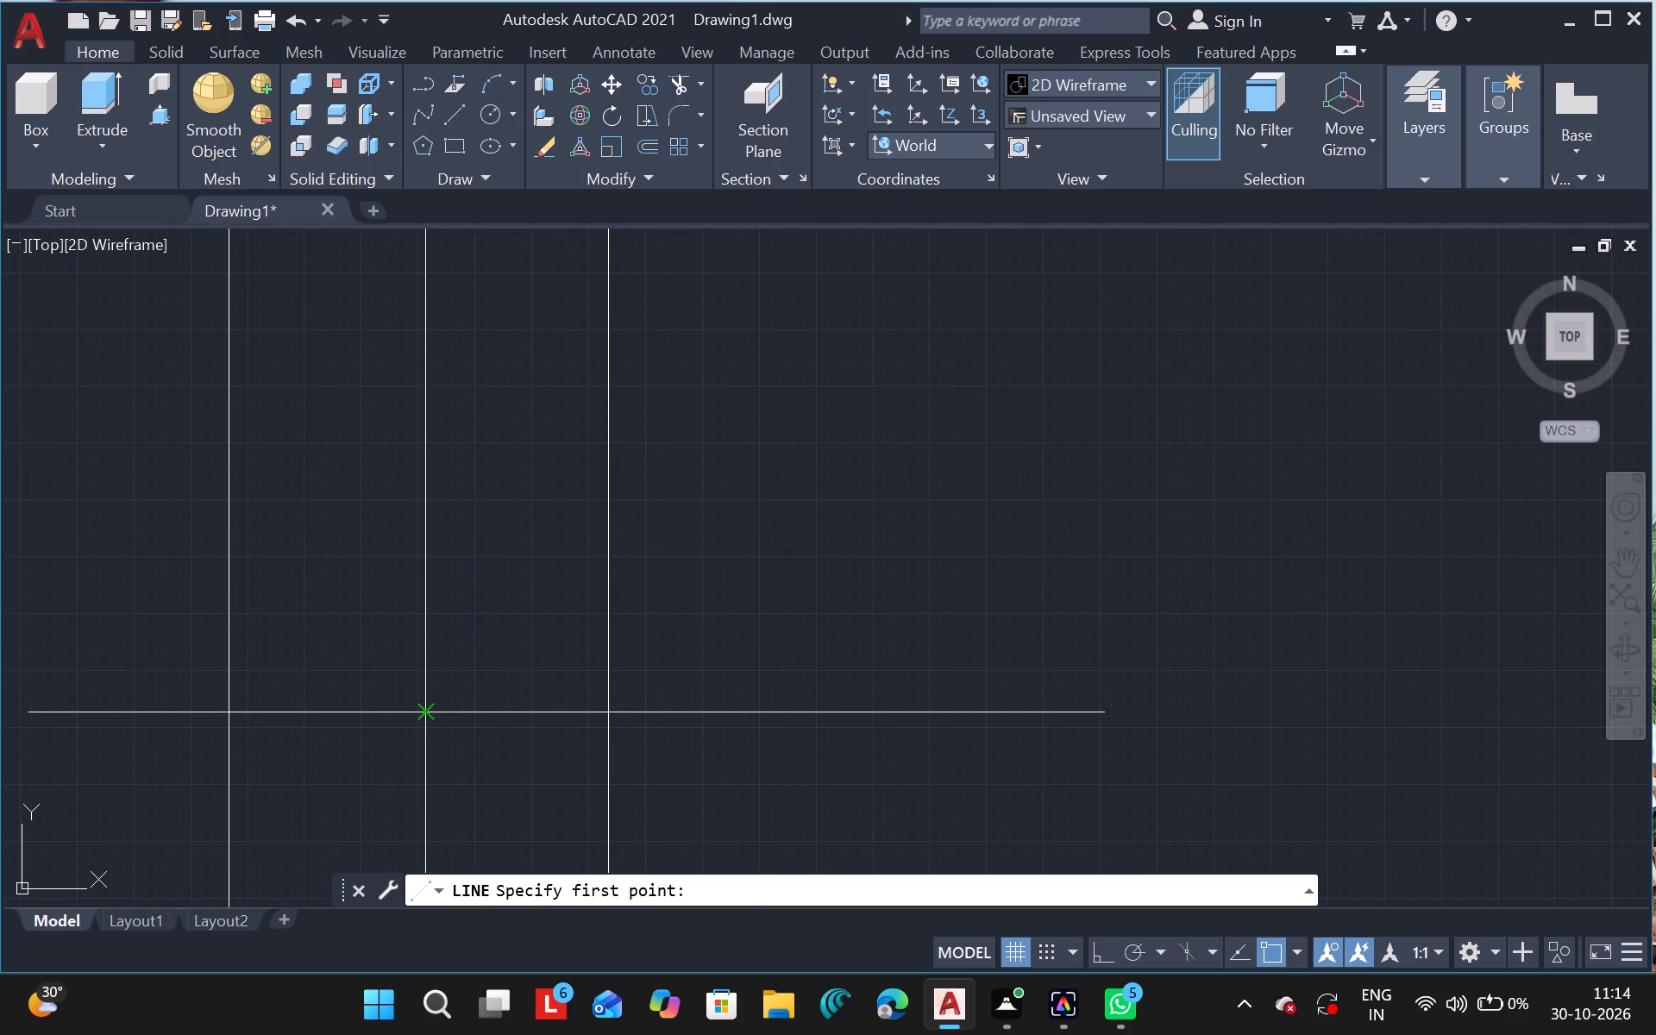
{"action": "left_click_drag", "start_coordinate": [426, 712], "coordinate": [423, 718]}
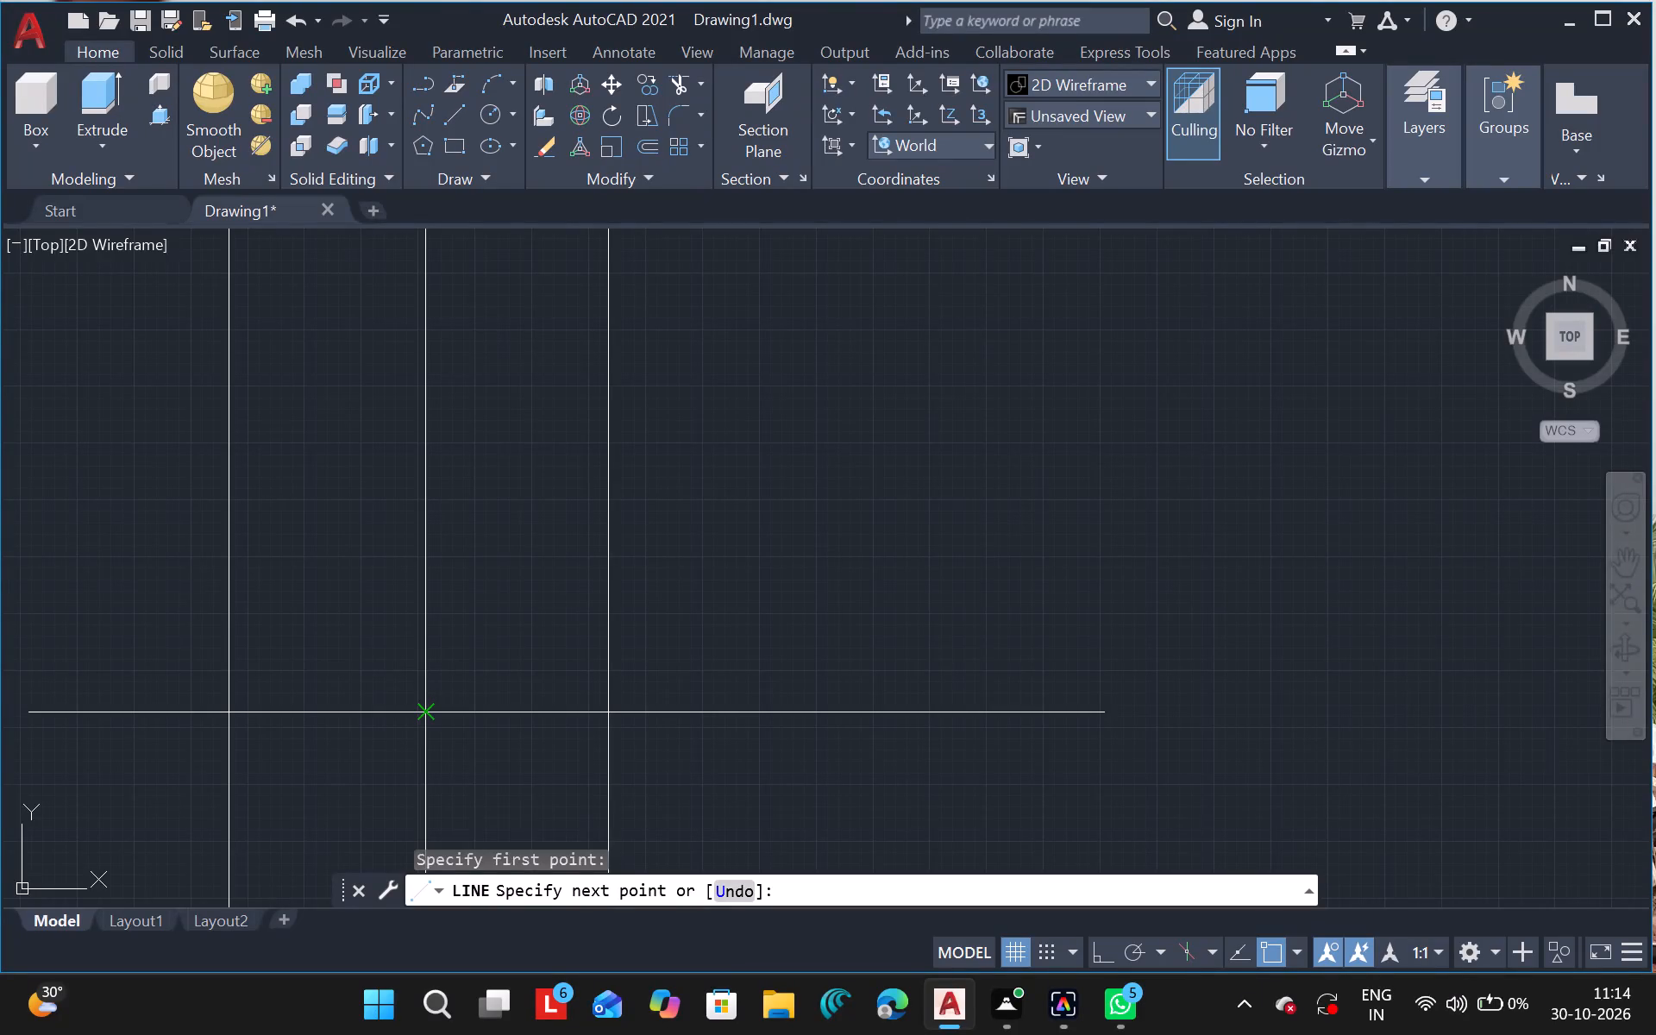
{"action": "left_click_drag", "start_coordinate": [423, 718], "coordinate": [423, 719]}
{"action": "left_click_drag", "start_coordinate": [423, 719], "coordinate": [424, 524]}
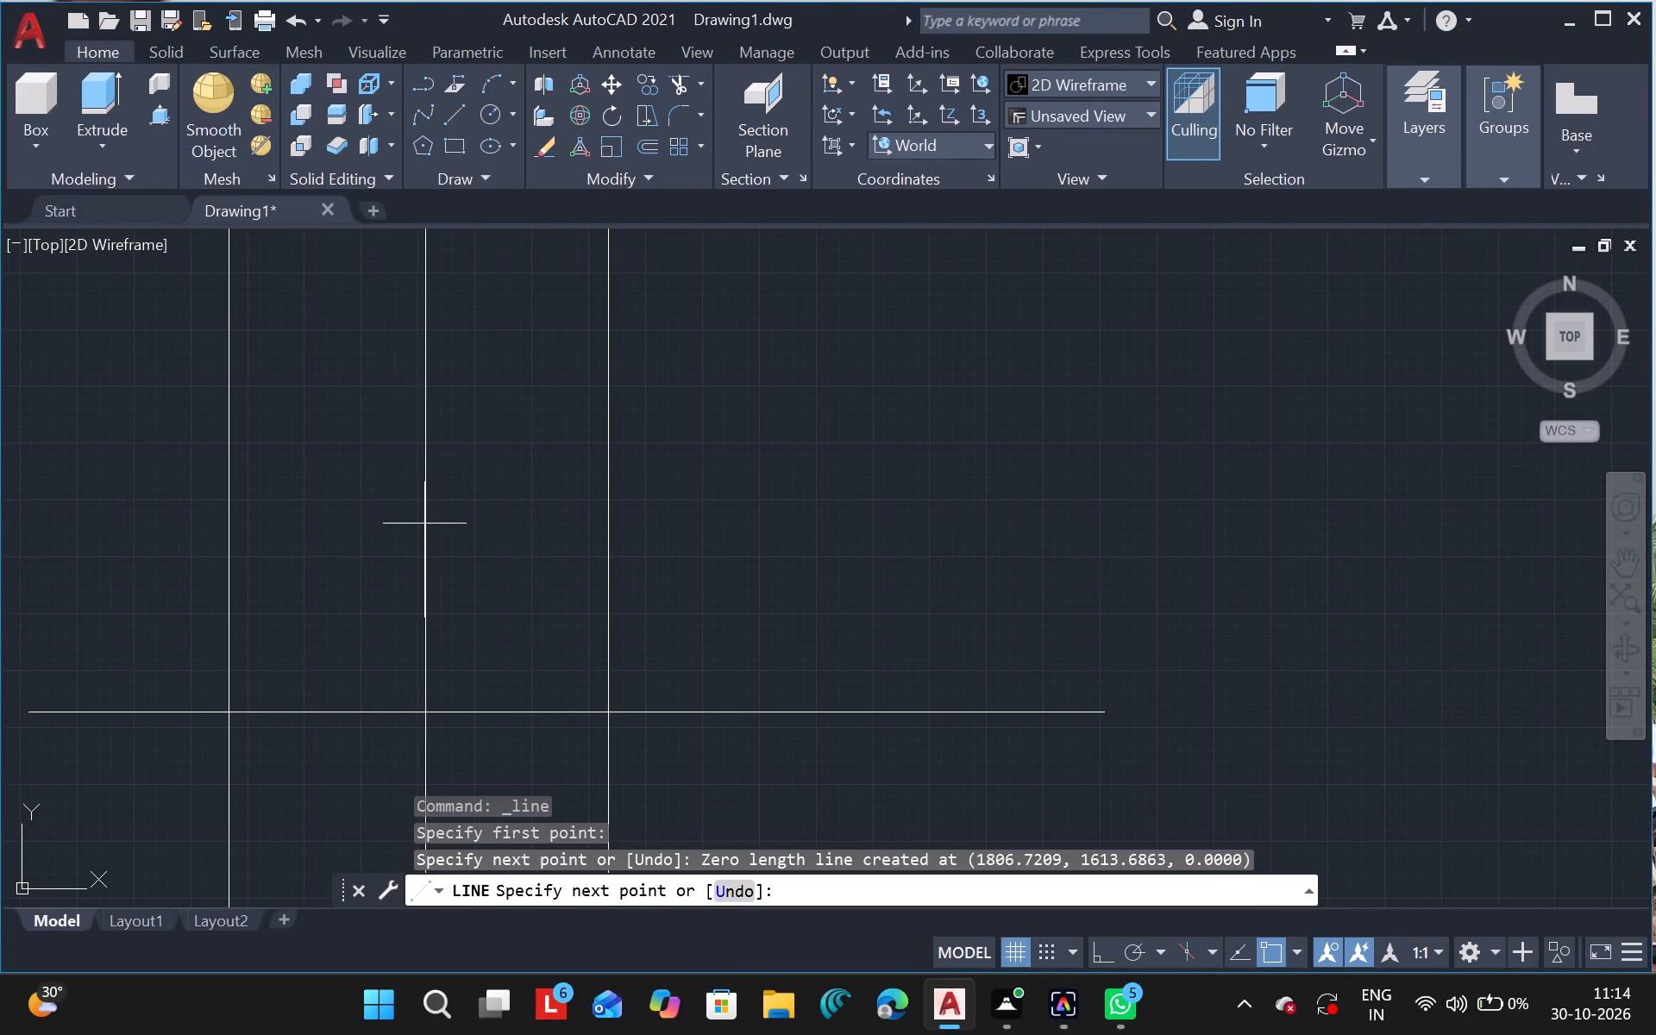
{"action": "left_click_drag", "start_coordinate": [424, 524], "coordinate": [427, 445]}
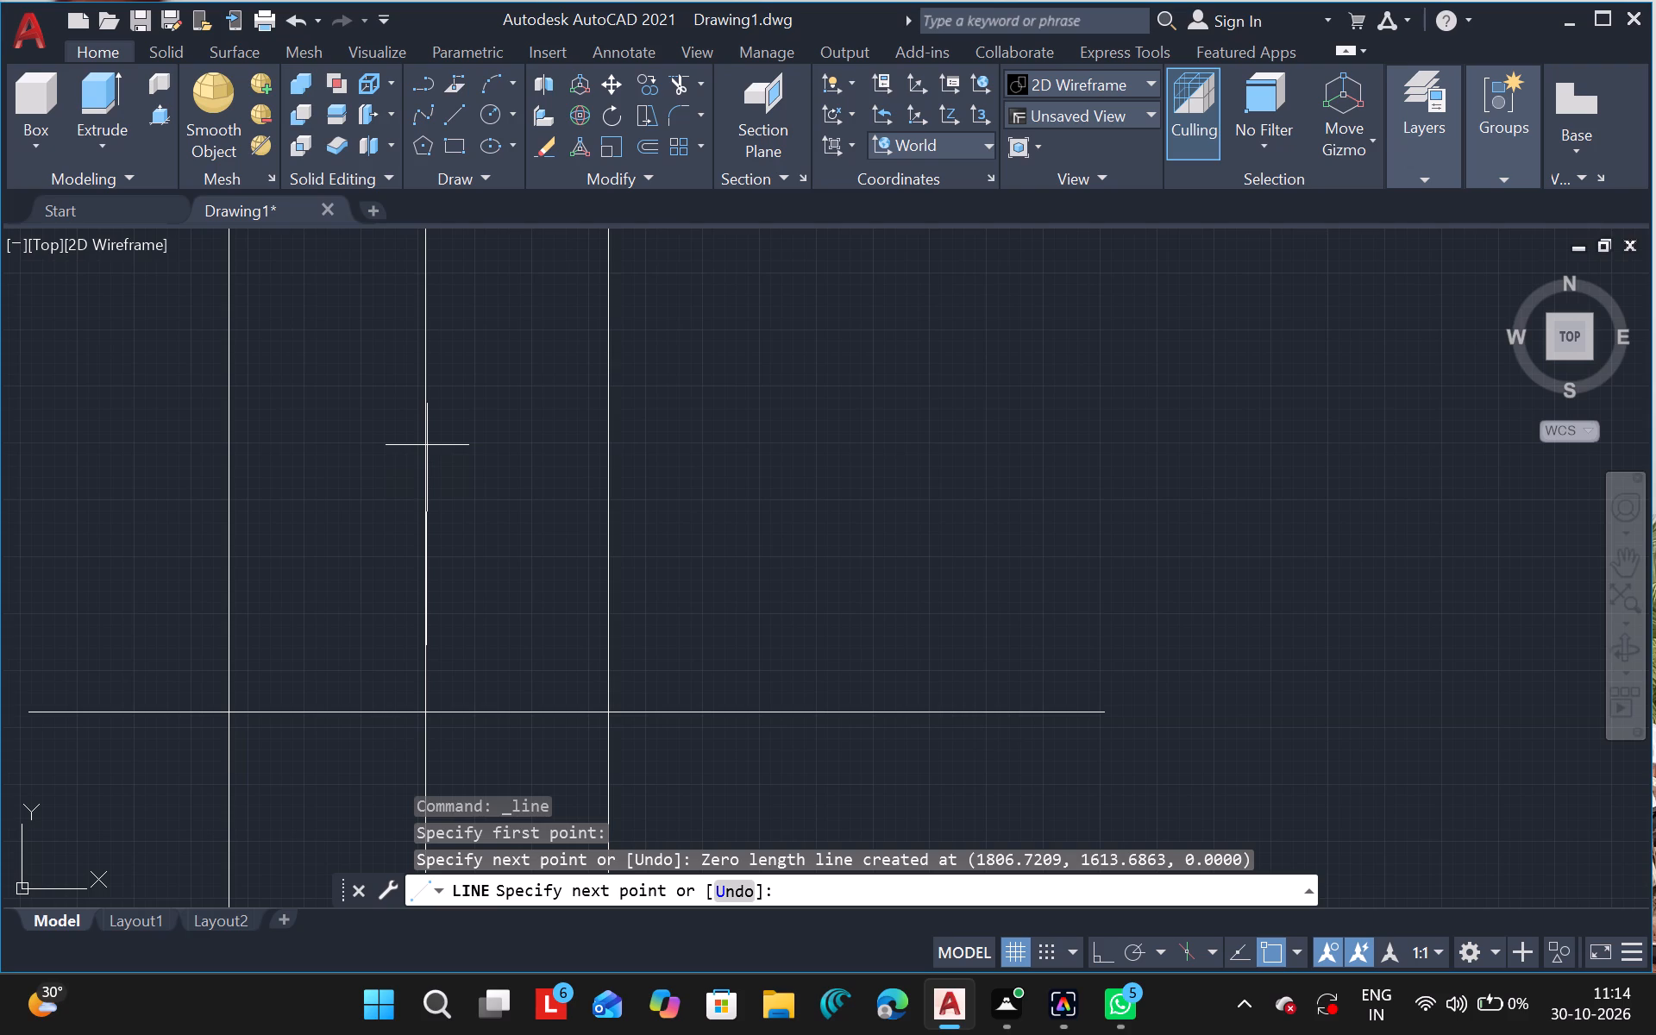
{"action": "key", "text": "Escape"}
Draw a three-sided bracket around the centre, open to the left, with both horizontal legs crossing the vertical centreline above and below mid-height.
{"action": "left_click", "coordinate": [454, 111]}
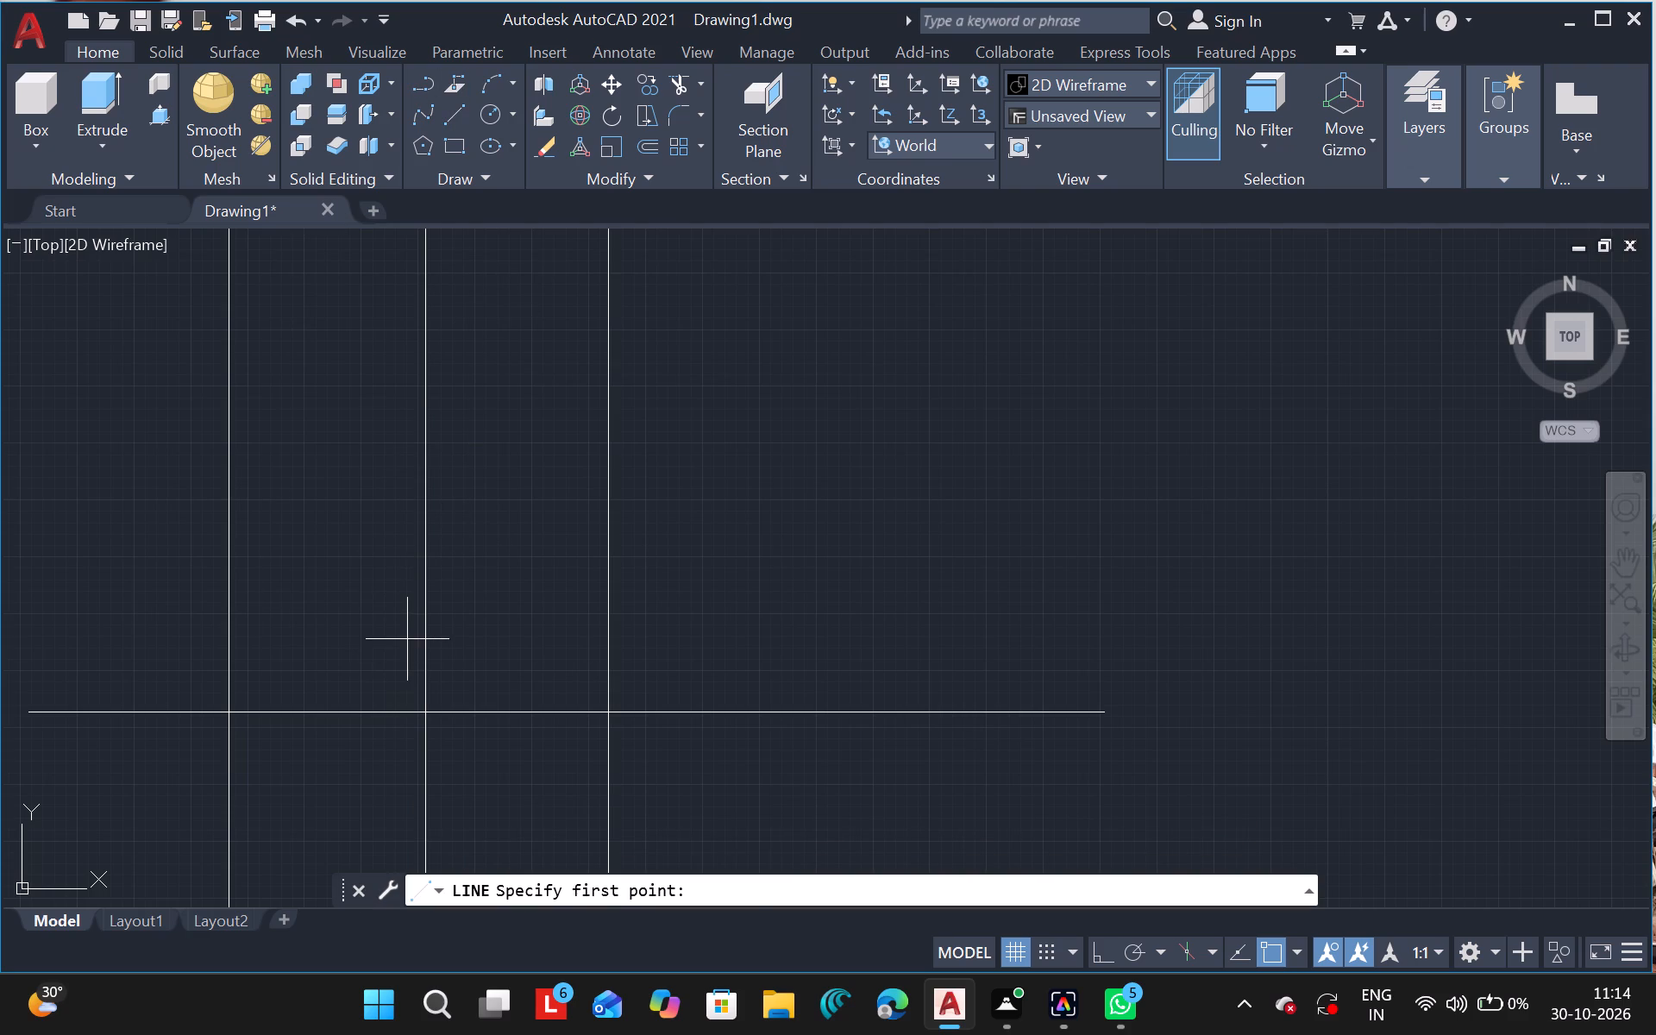
{"action": "left_click_drag", "start_coordinate": [411, 639], "coordinate": [474, 672]}
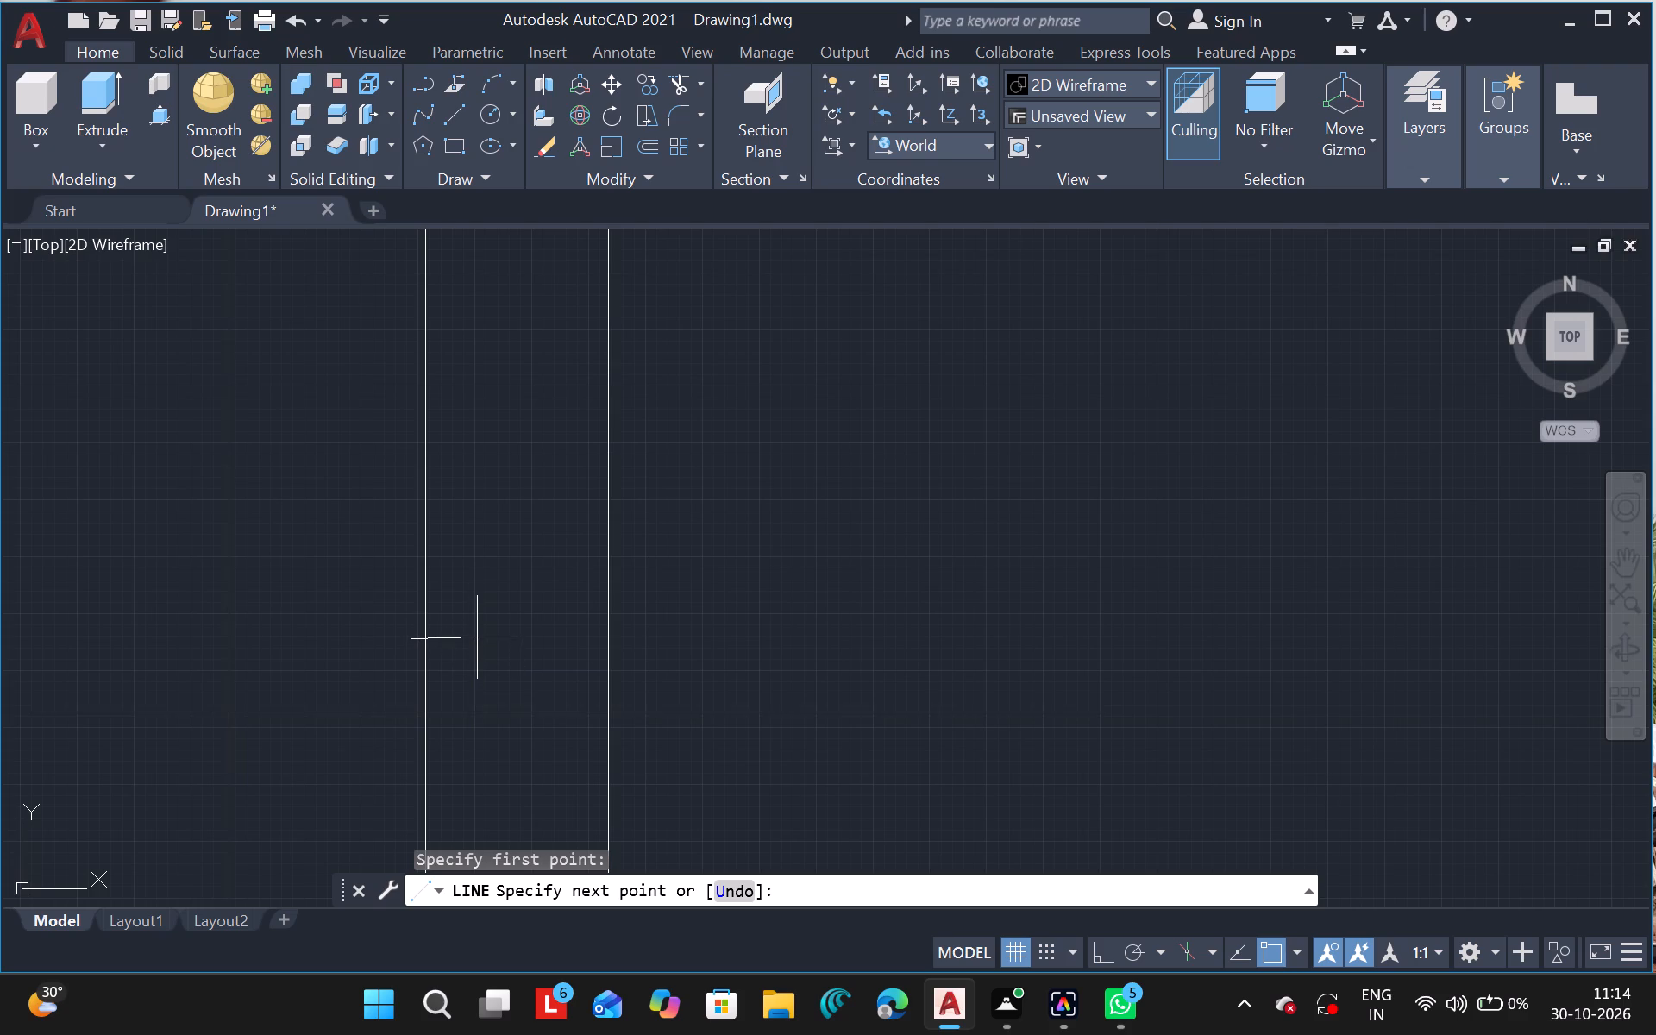
{"action": "left_click_drag", "start_coordinate": [481, 639], "coordinate": [495, 733]}
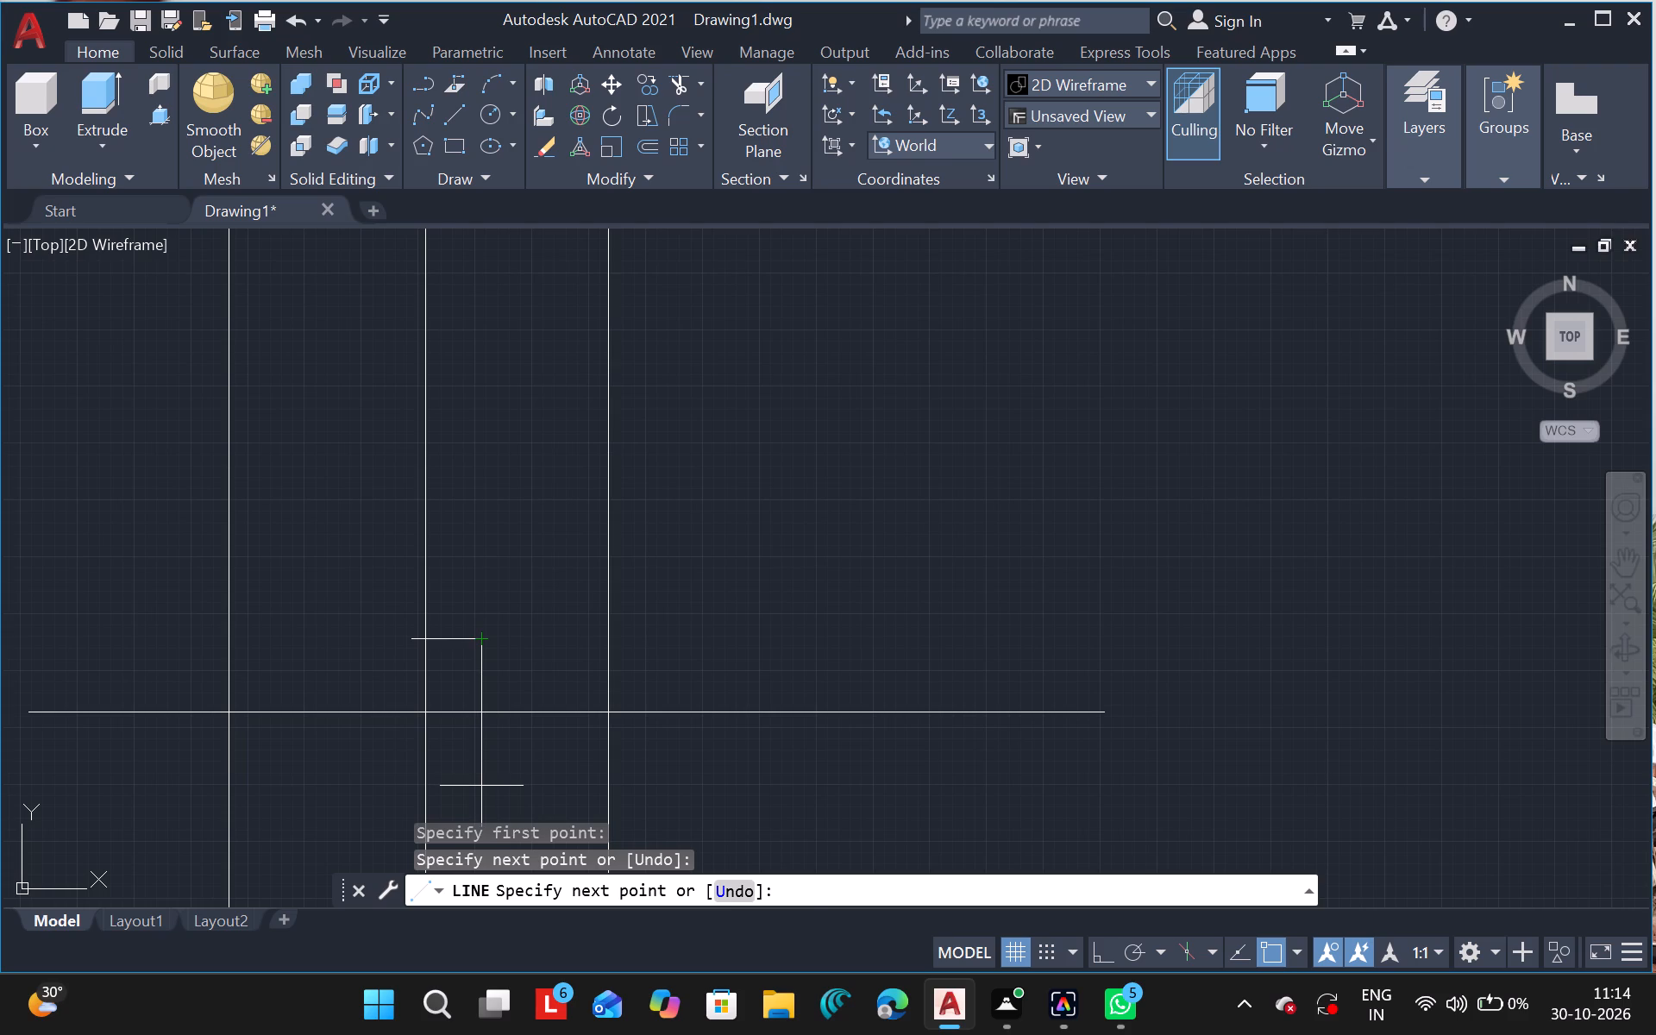
{"action": "left_click", "coordinate": [481, 786]}
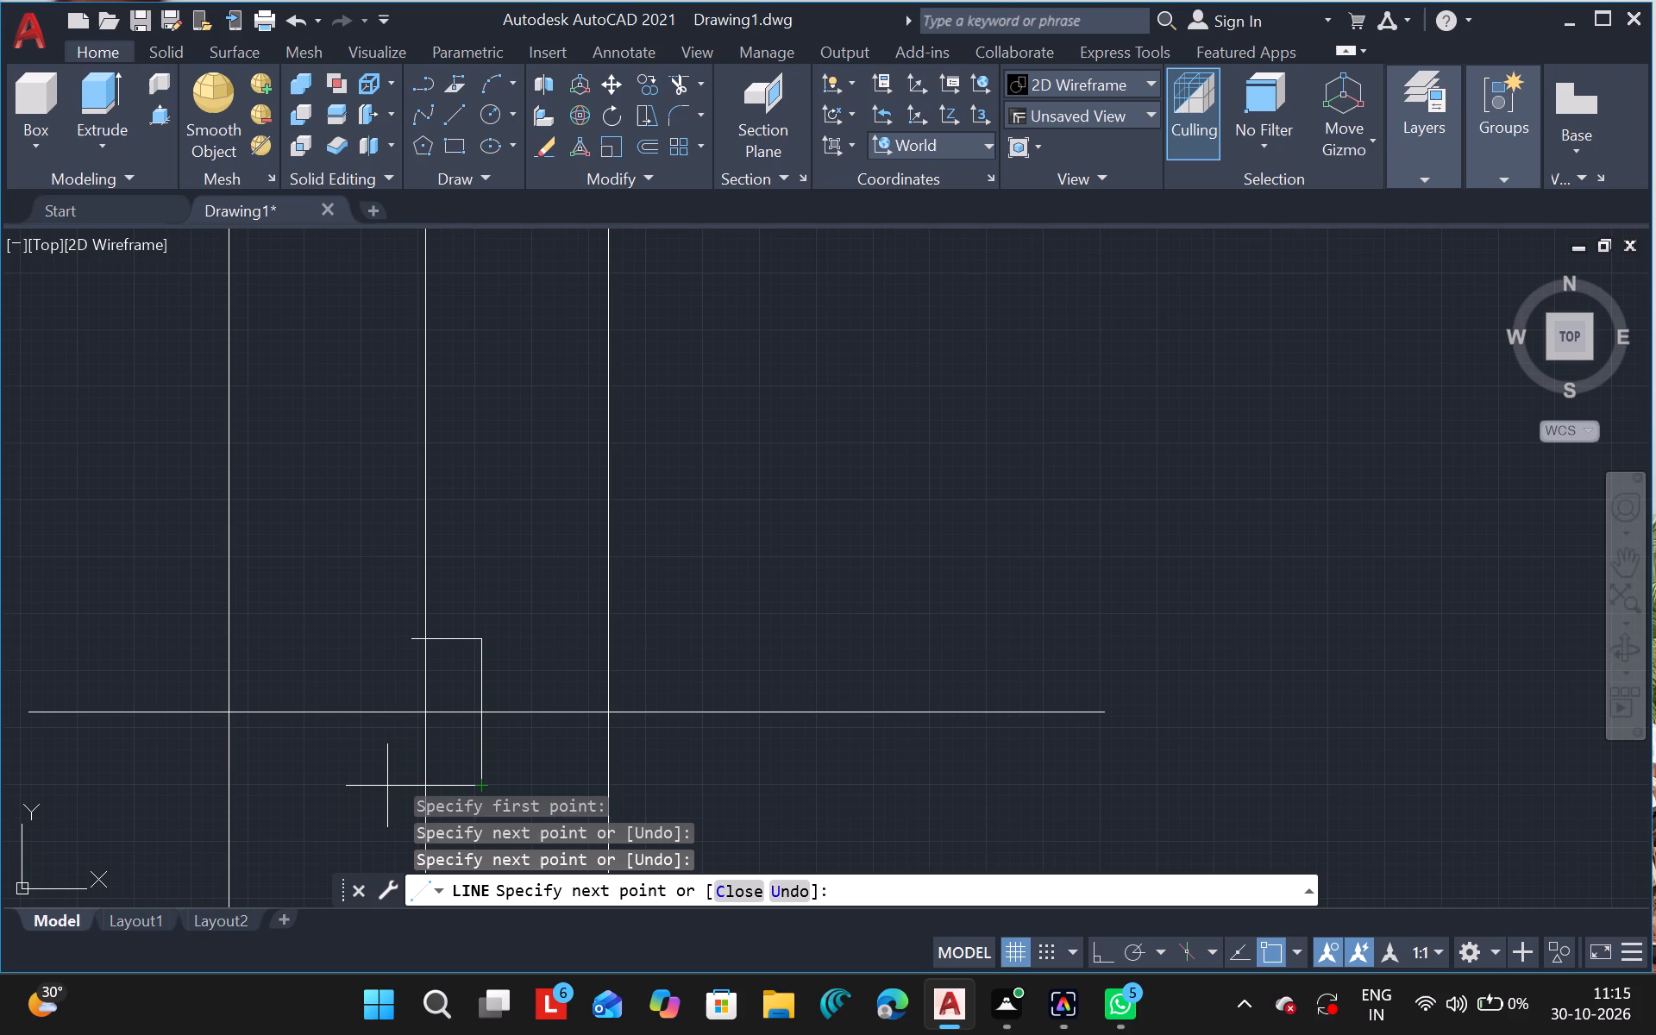
{"action": "left_click", "coordinate": [388, 786]}
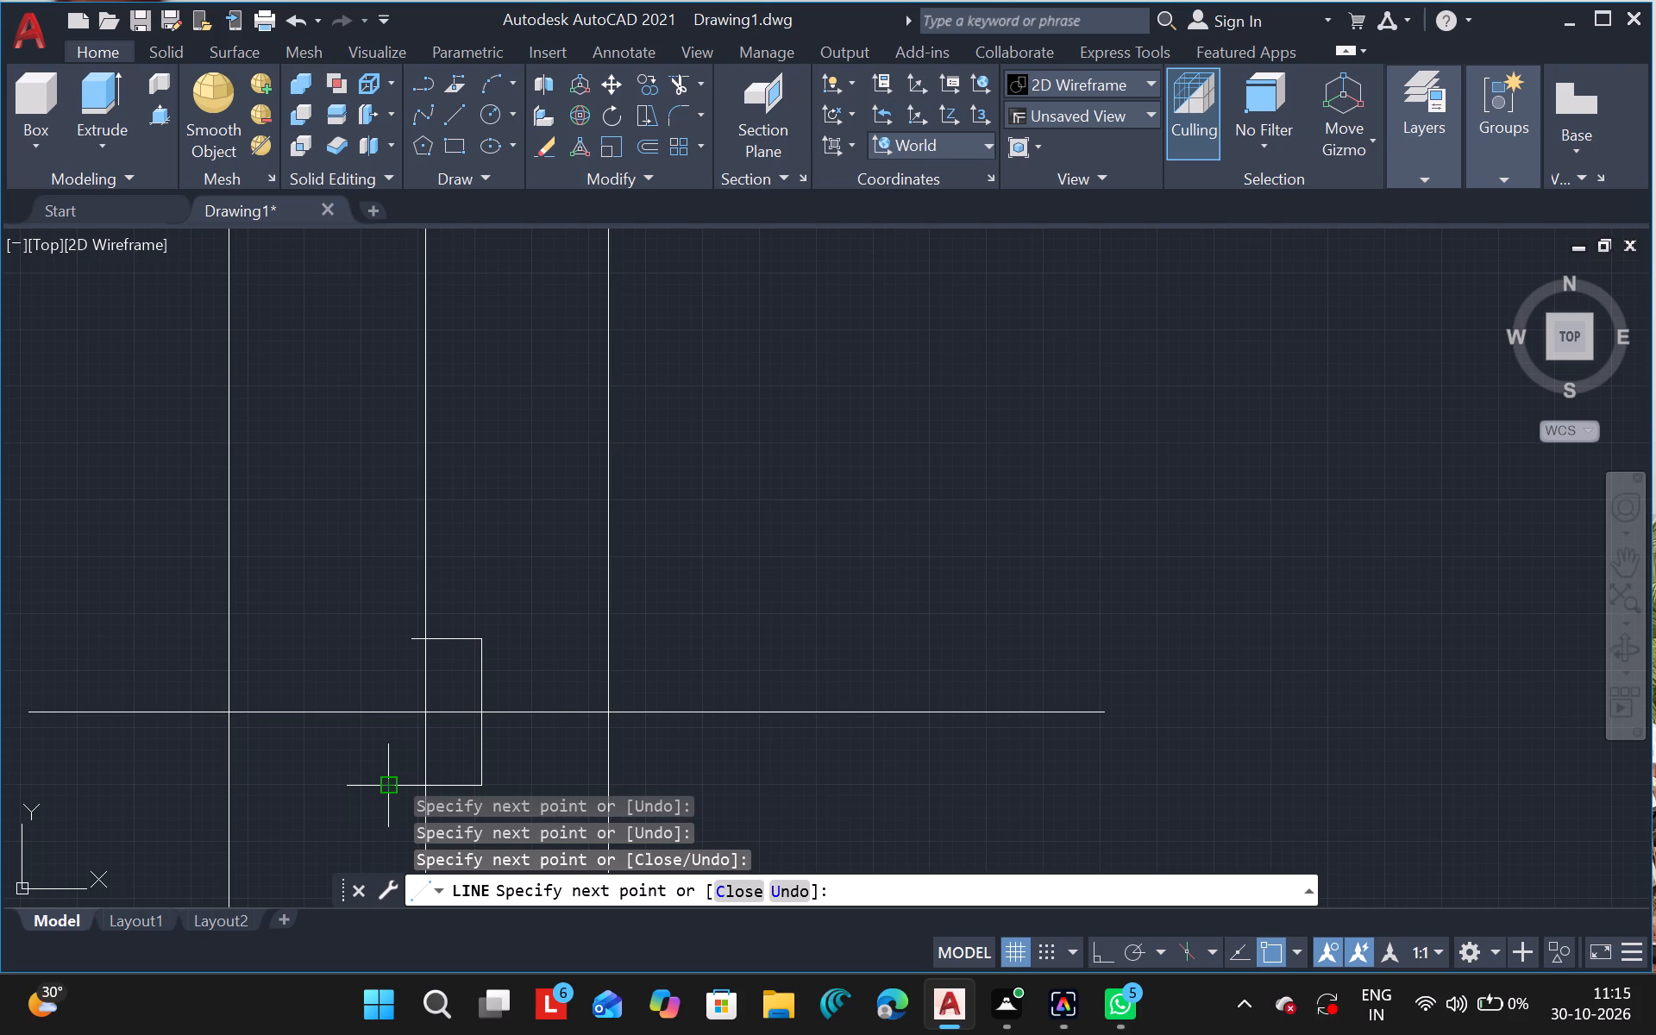
{"action": "key", "text": "Escape"}
Trim the vertical centreline between the bracket's legs, the horizontal centreline from the rectangle's left side to the bracket, and the legs' left overhangs.
{"action": "type", "text": "tr"}
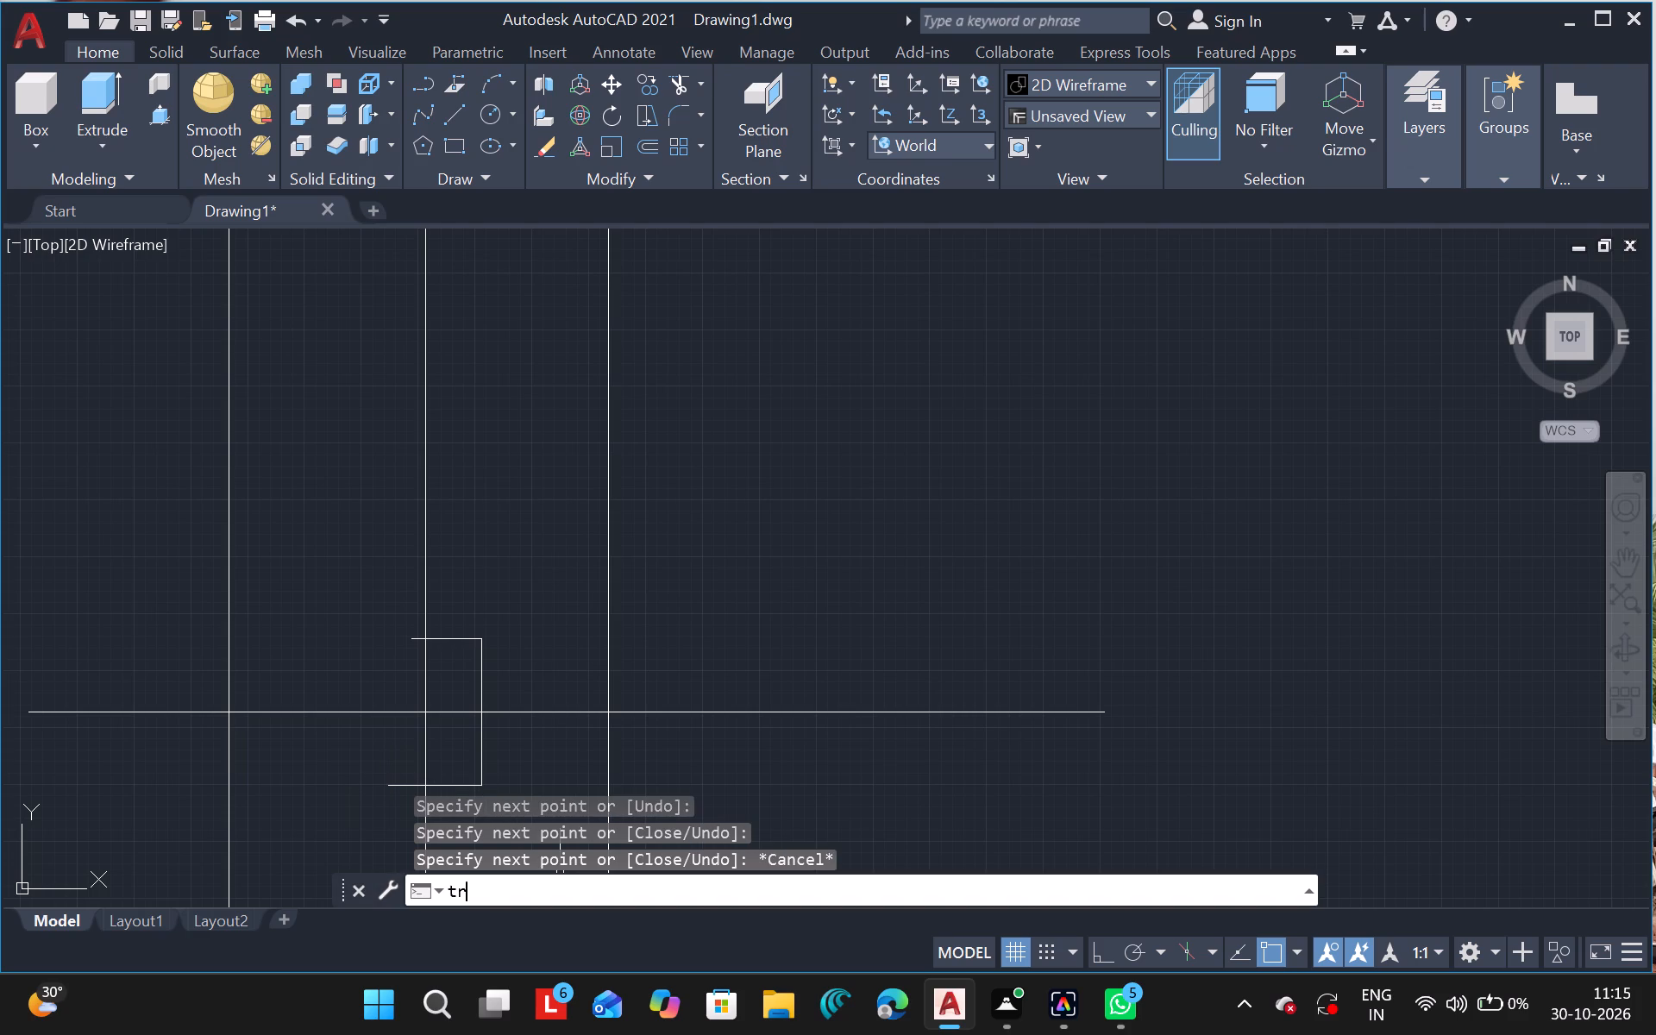
{"action": "left_click", "coordinate": [495, 644]}
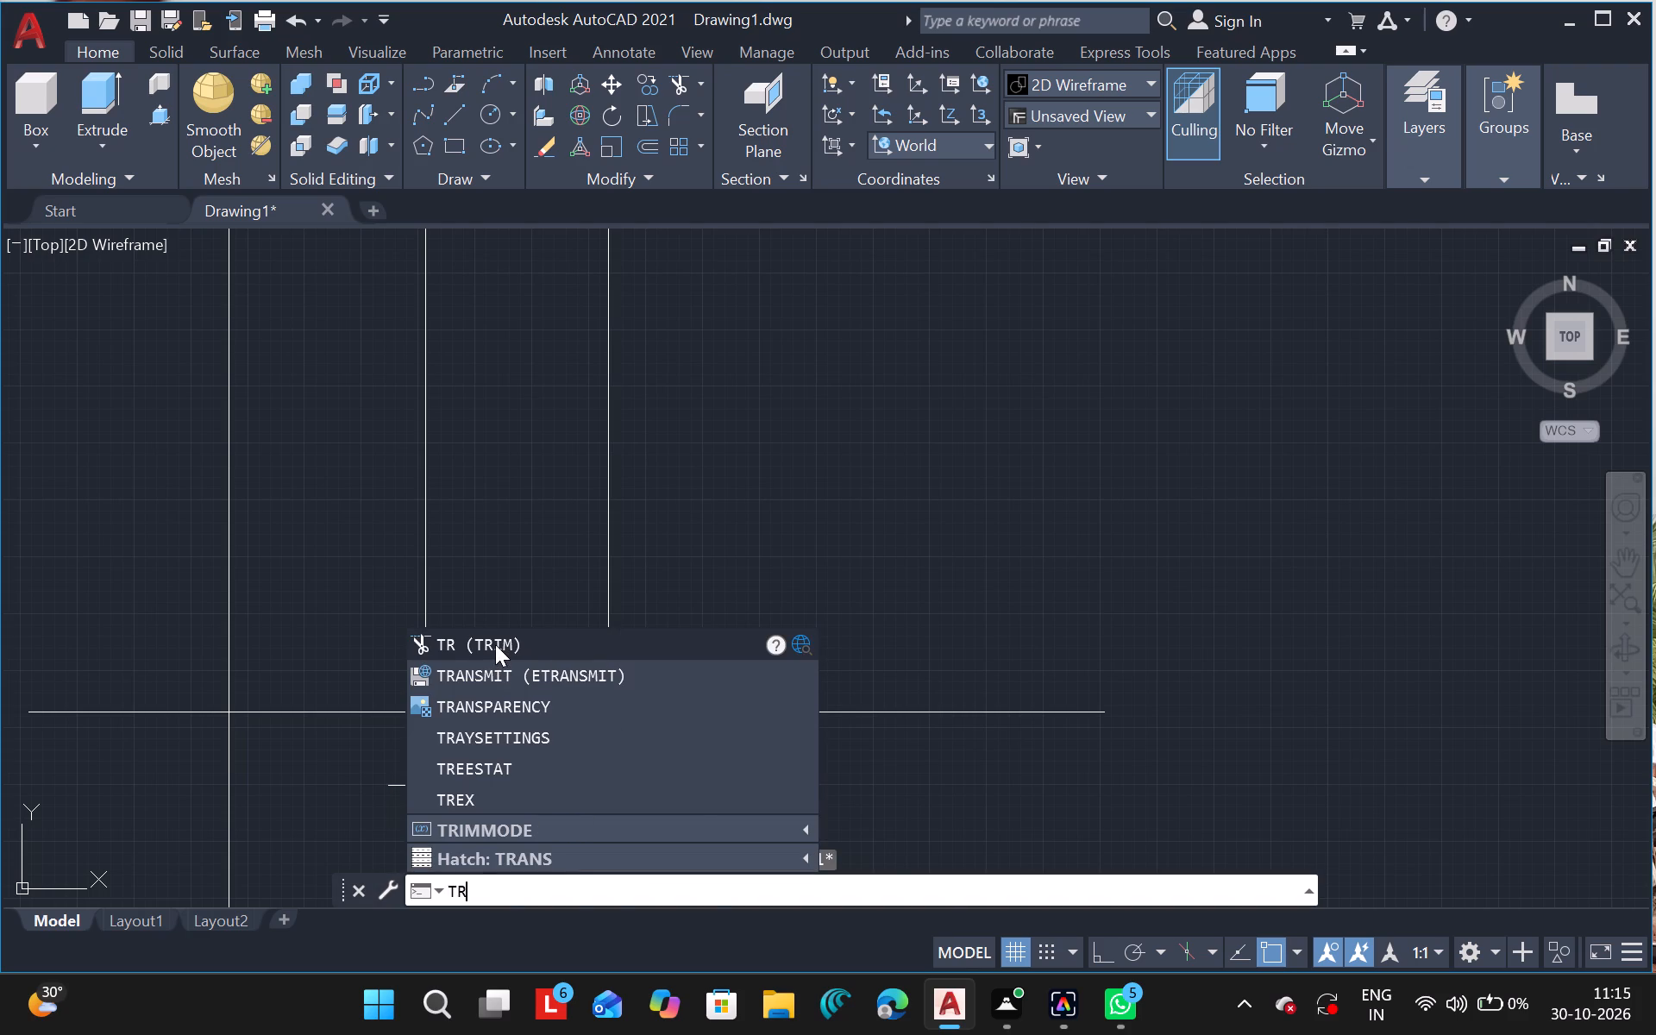
{"action": "left_click_drag", "start_coordinate": [426, 689], "coordinate": [437, 743]}
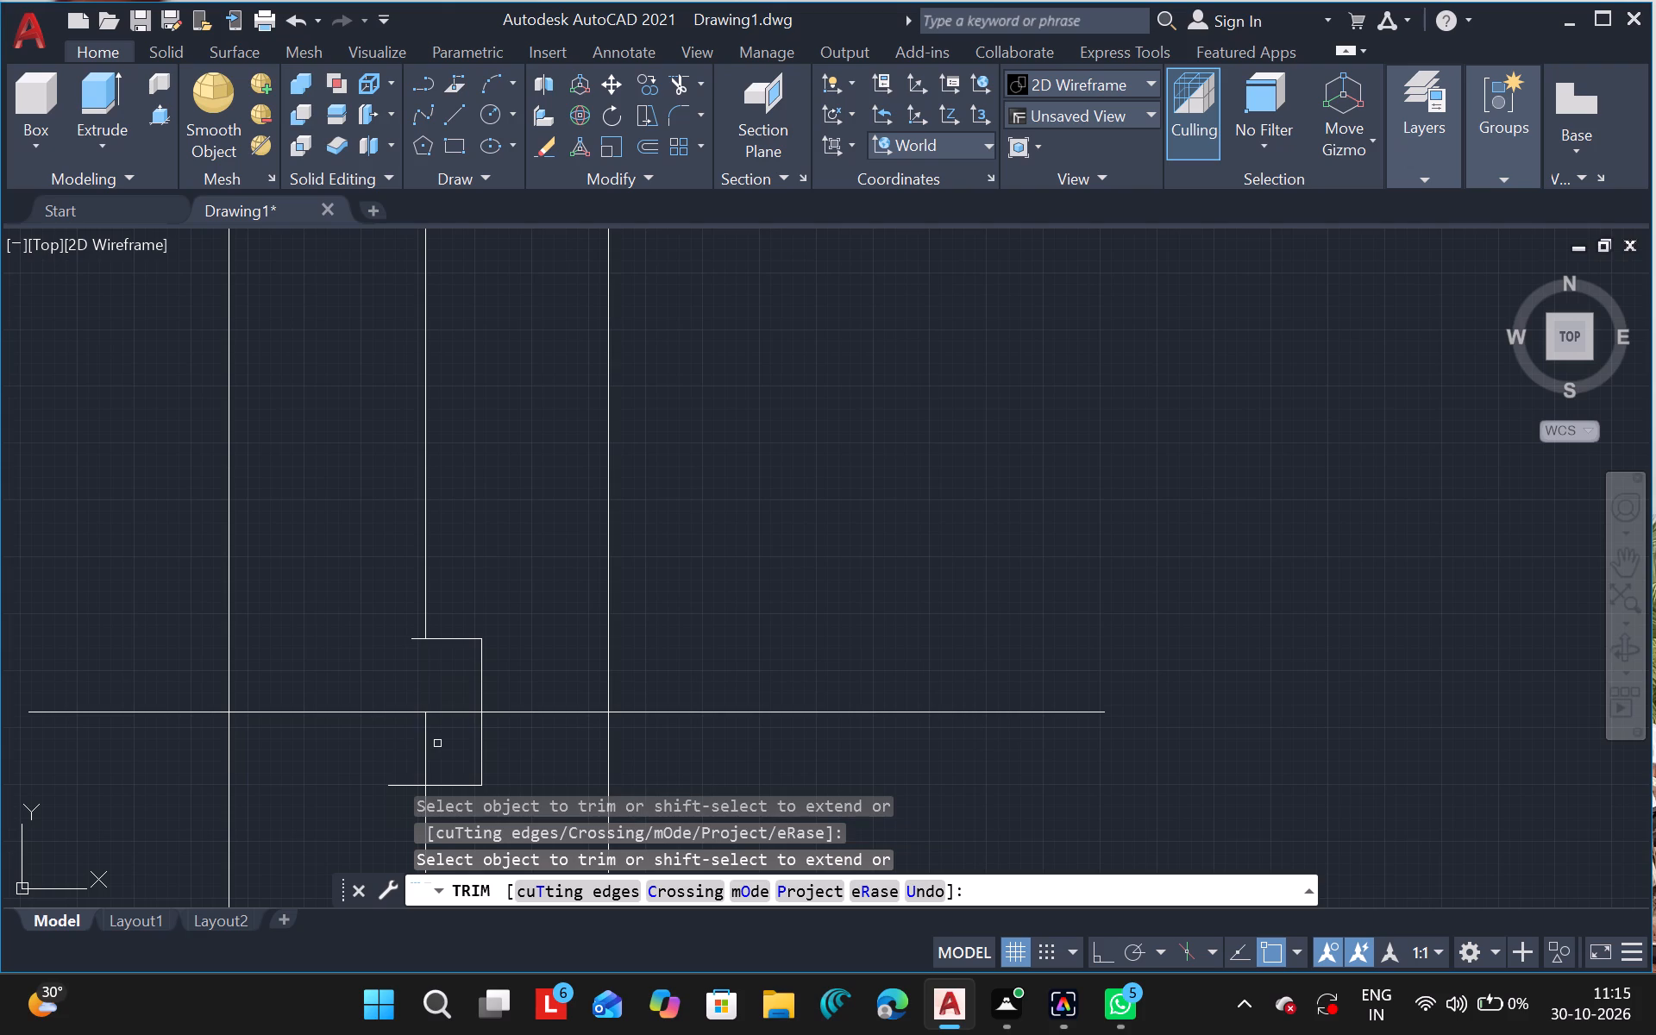
{"action": "left_click_drag", "start_coordinate": [437, 743], "coordinate": [429, 747]}
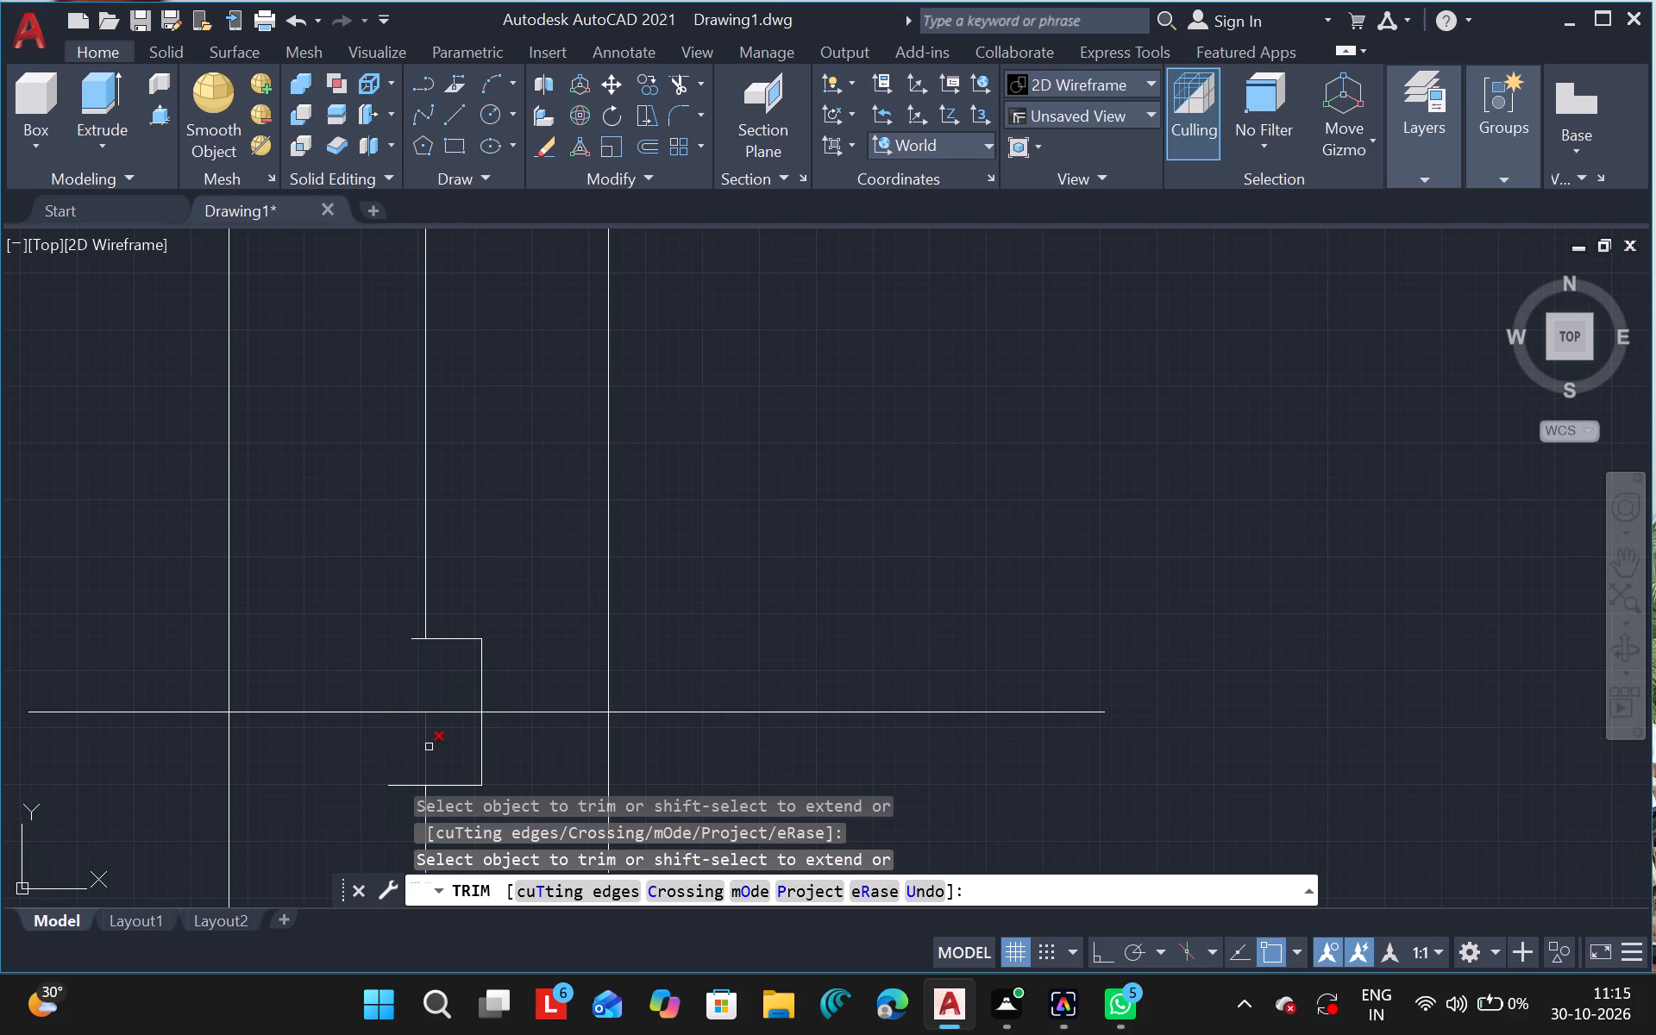
{"action": "left_click", "coordinate": [429, 747]}
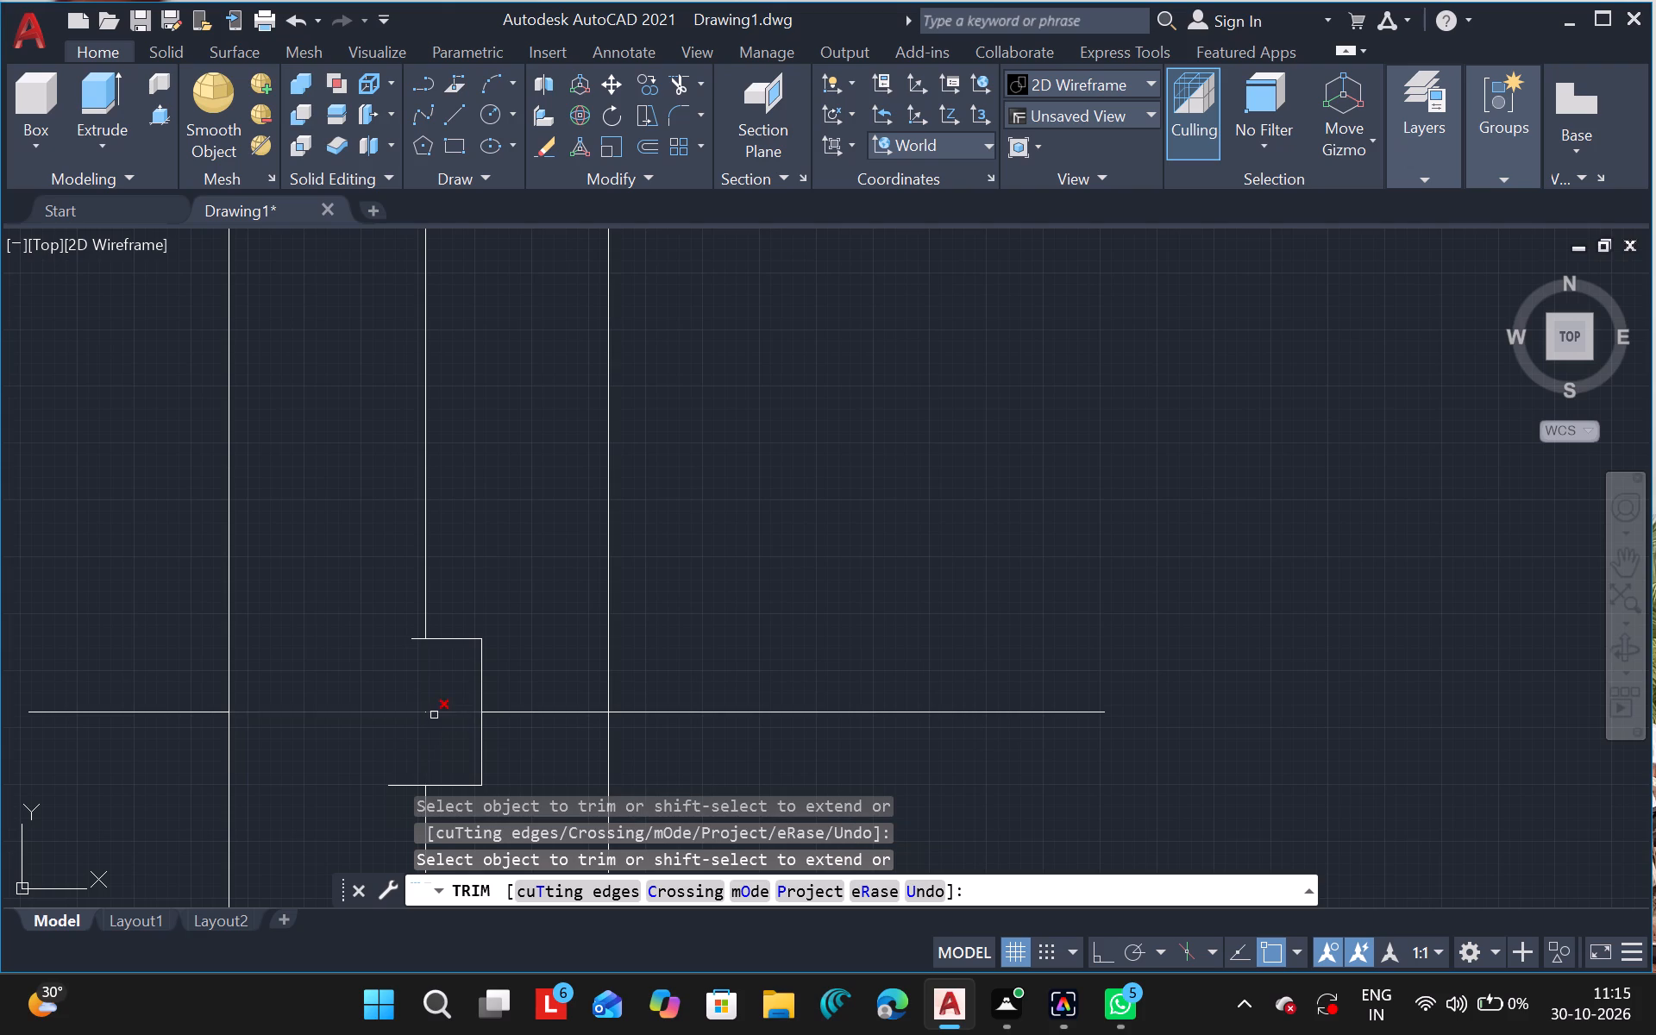
{"action": "left_click", "coordinate": [434, 714]}
{"action": "left_click_drag", "start_coordinate": [404, 793], "coordinate": [407, 782]}
{"action": "left_click", "coordinate": [407, 782]}
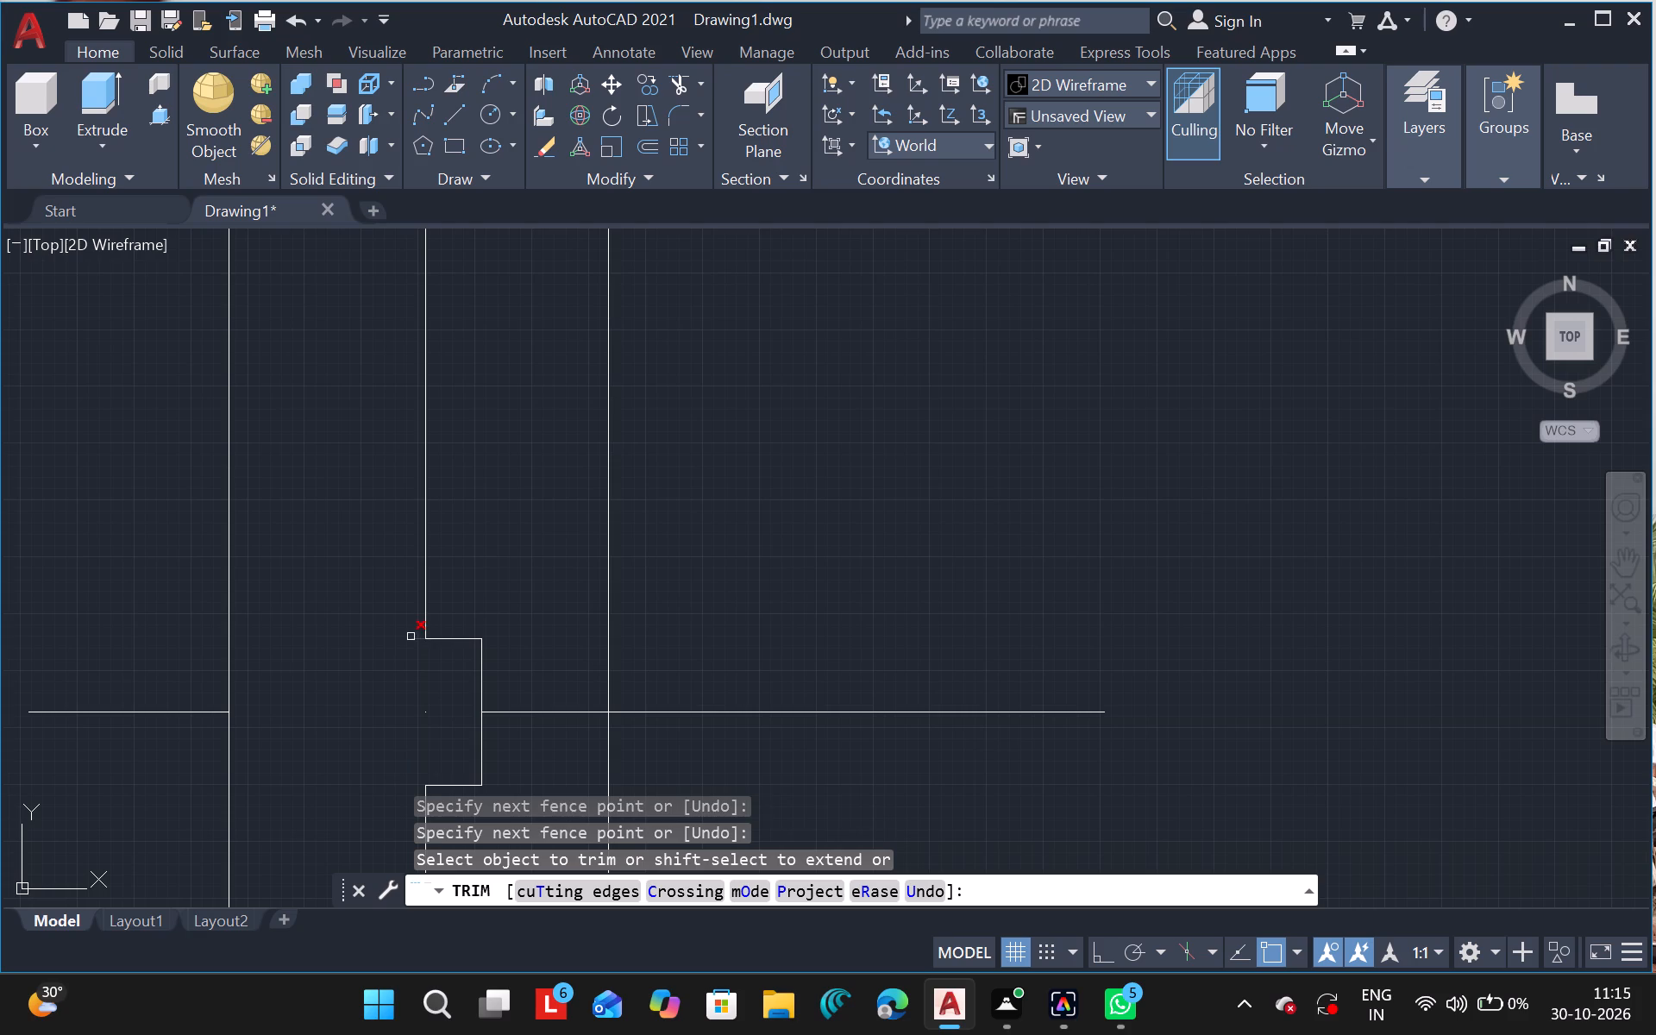
{"action": "left_click", "coordinate": [411, 637]}
{"action": "key", "text": "Escape"}
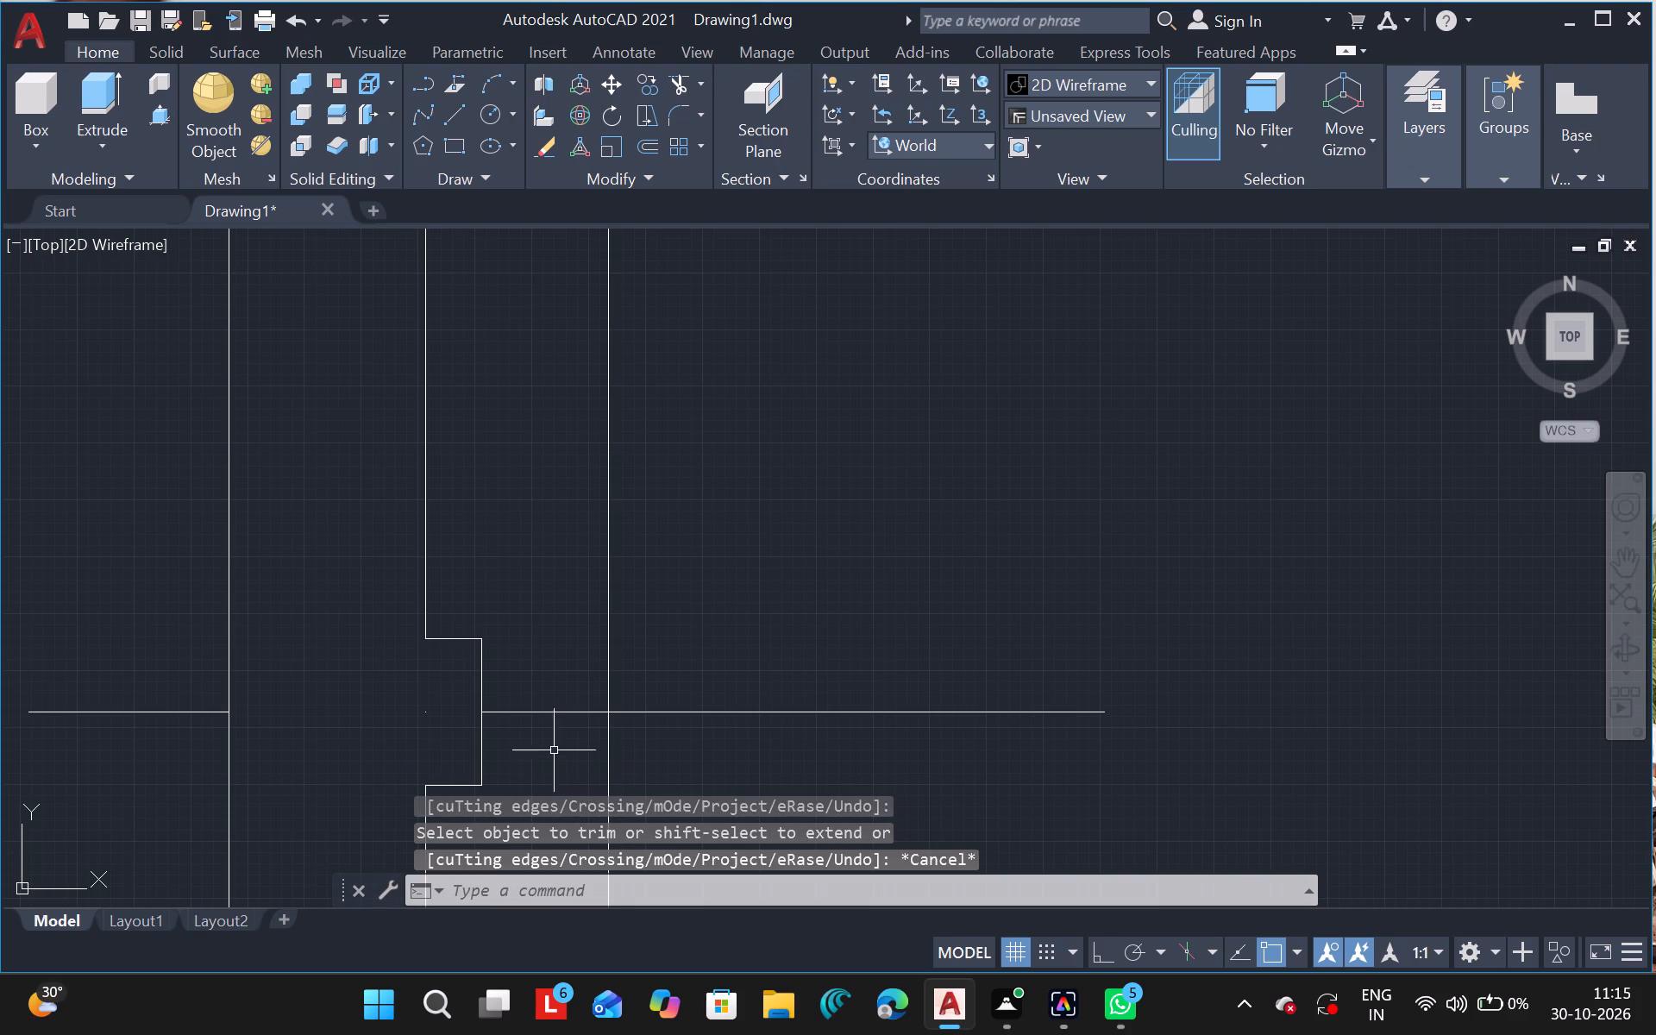
Copy the bracket's vertical side leftwards so it spans the two horizontal legs closer to the vertical centreline.
{"action": "left_click", "coordinate": [479, 740]}
{"action": "key", "text": "c"}
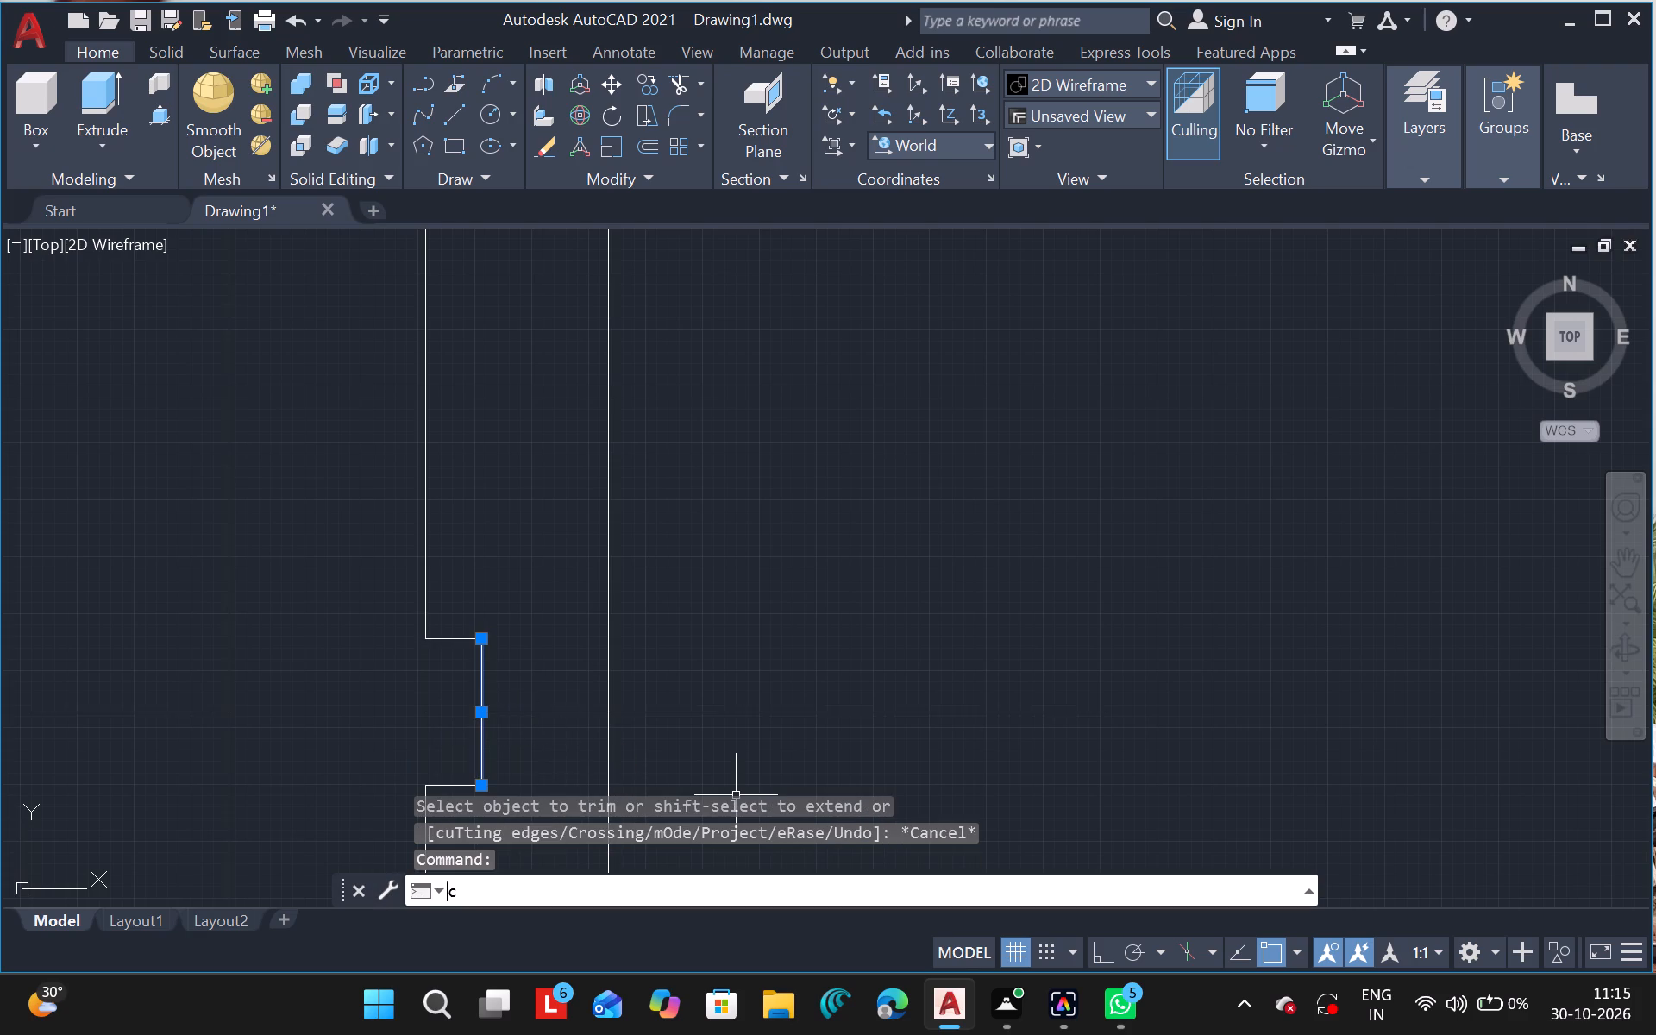
{"action": "key", "text": "o"}
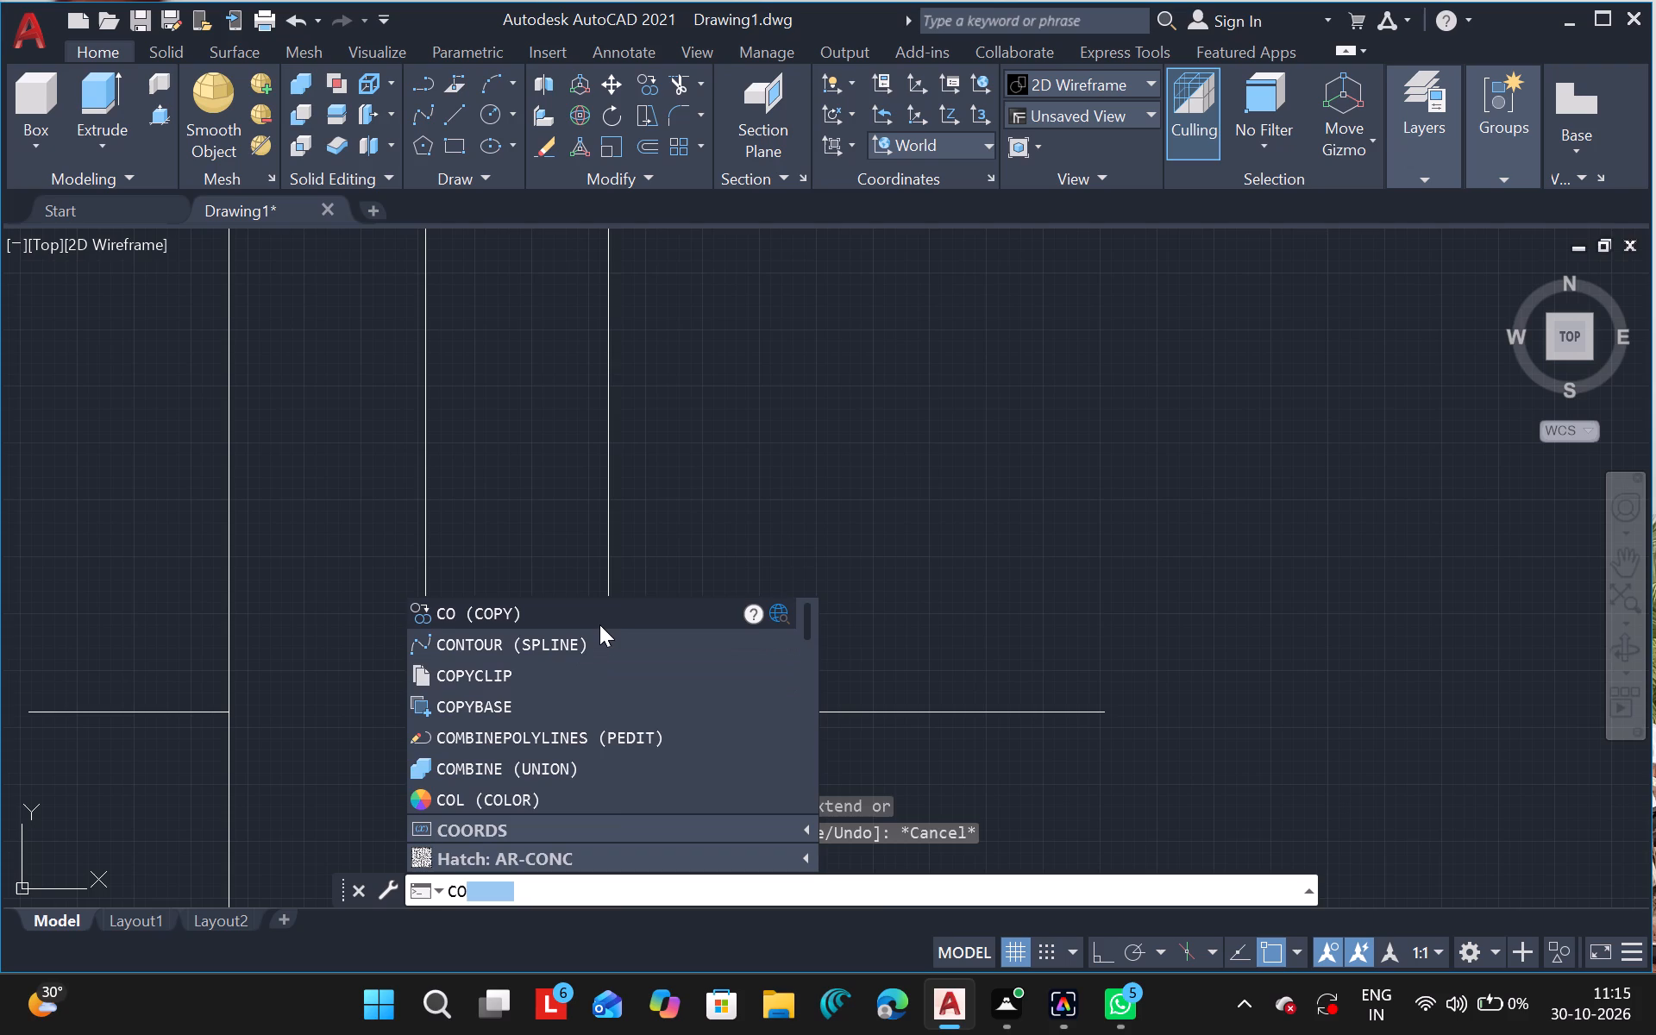
{"action": "left_click", "coordinate": [600, 622]}
{"action": "left_click_drag", "start_coordinate": [809, 622], "coordinate": [782, 619]}
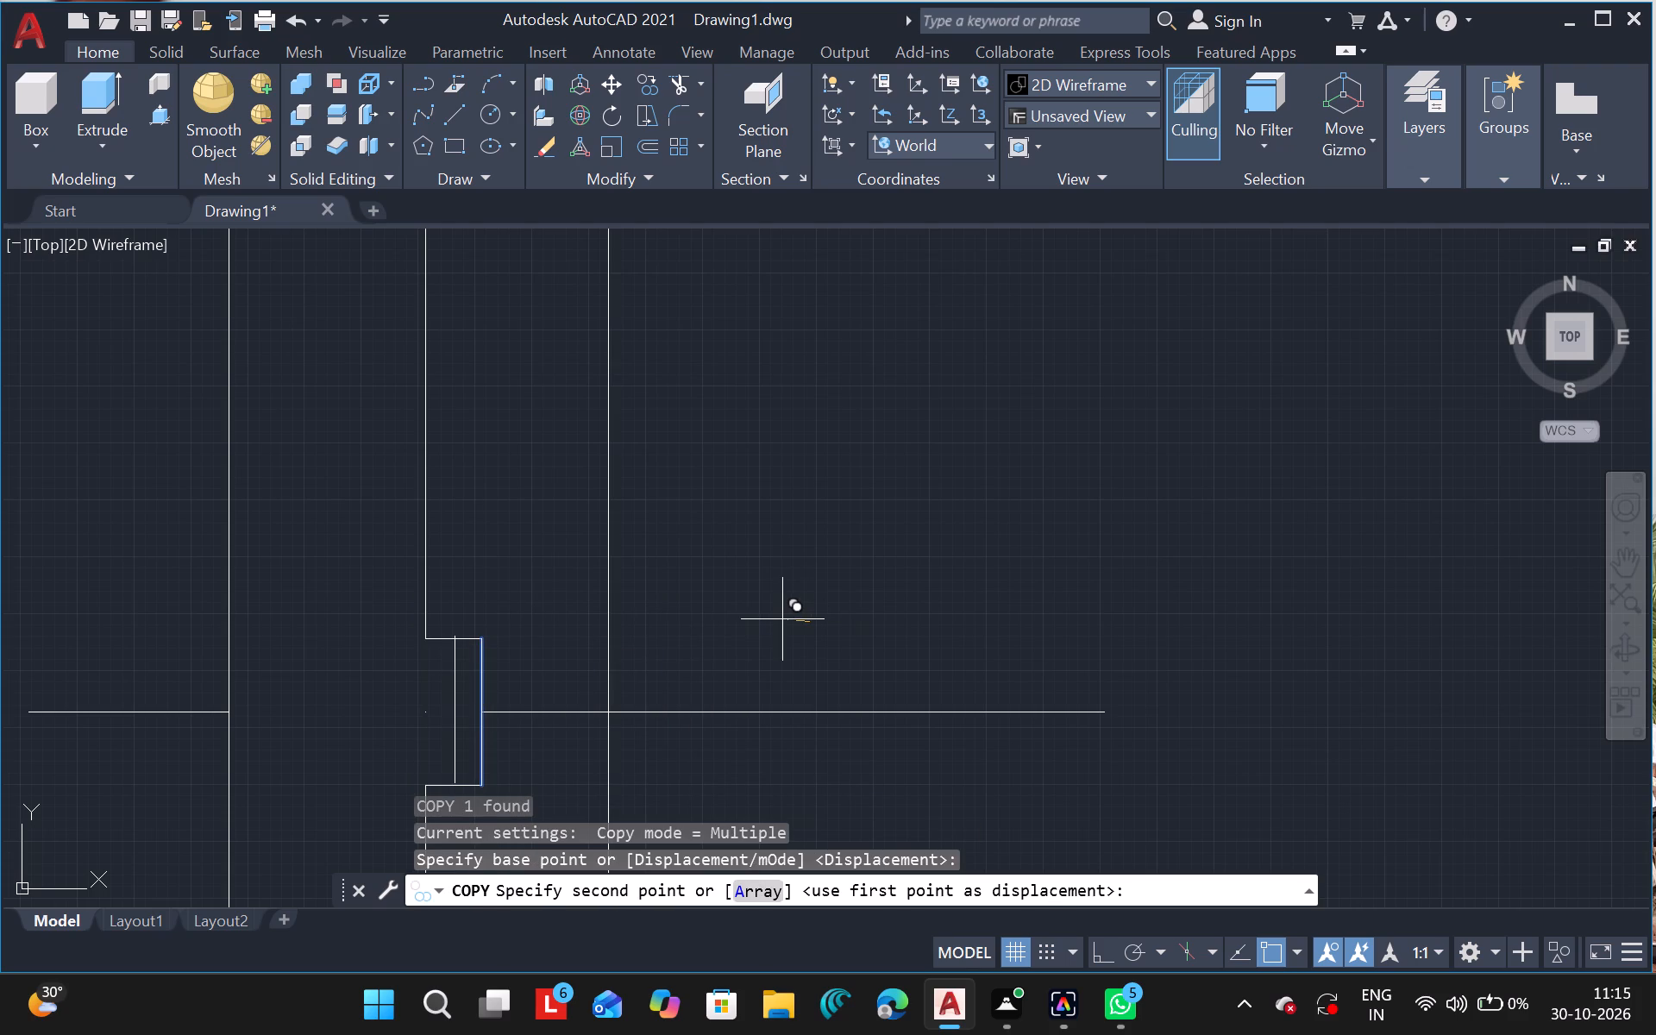
{"action": "left_click_drag", "start_coordinate": [782, 619], "coordinate": [772, 622]}
{"action": "left_click", "coordinate": [772, 622]}
{"action": "key", "text": "Escape"}
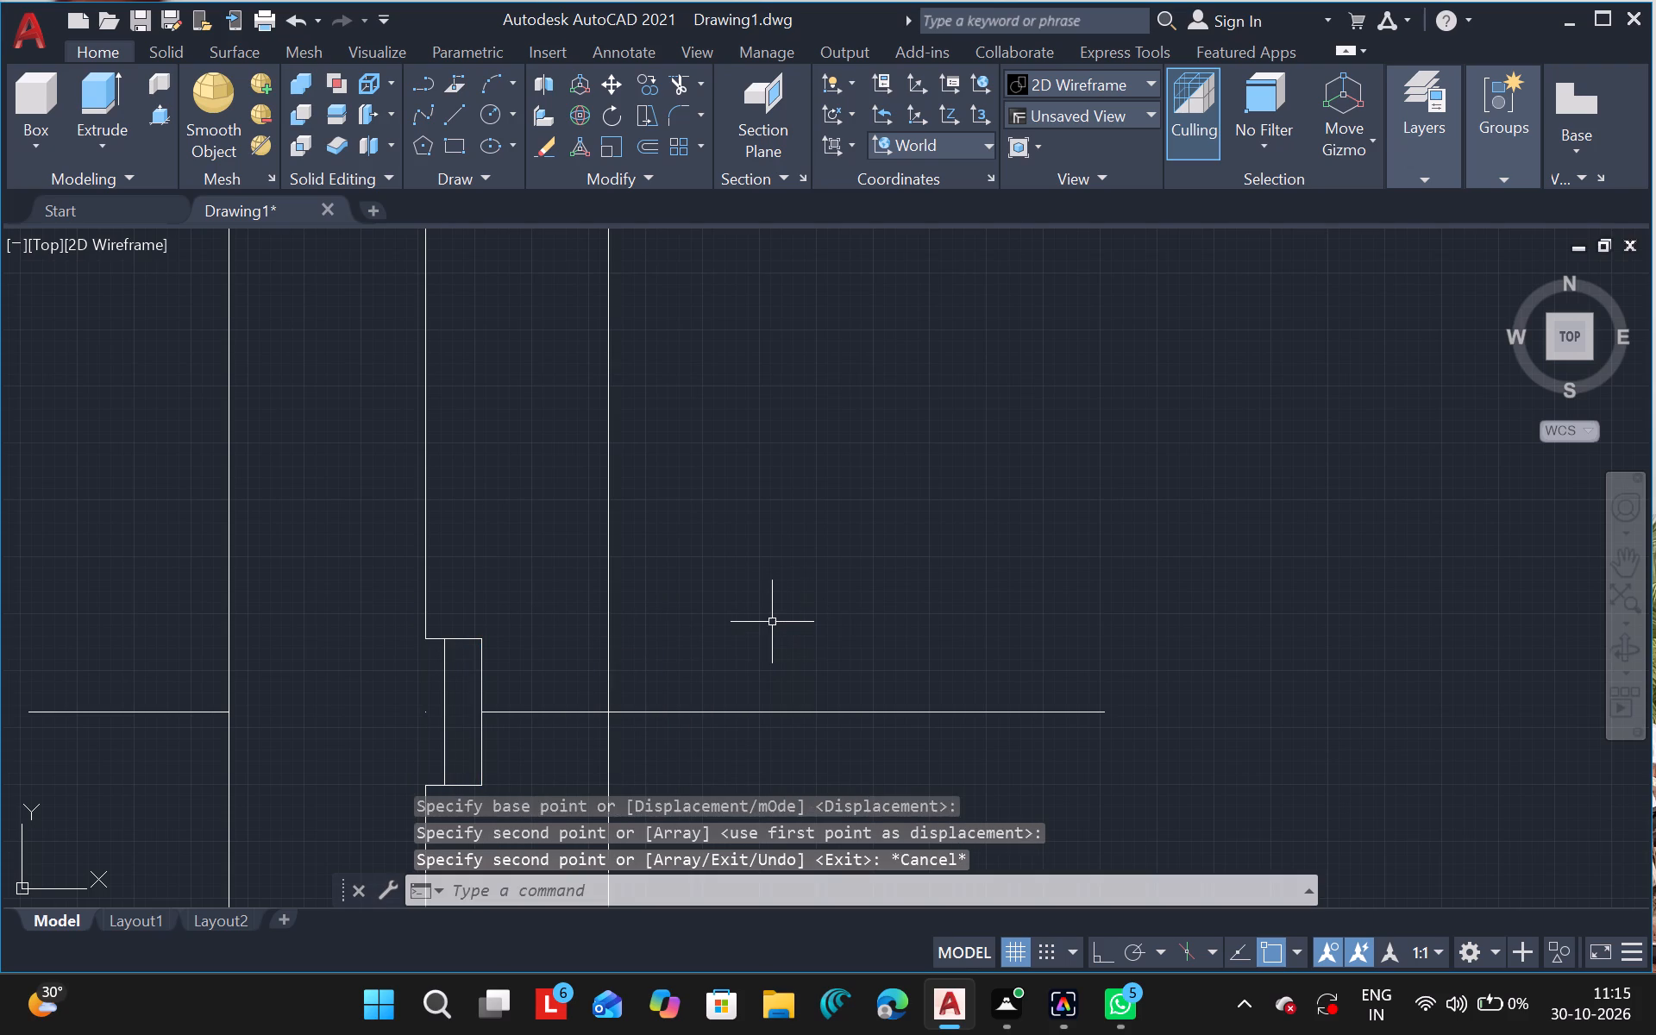
Erase the bracket's original outer vertical side.
{"action": "left_click_drag", "start_coordinate": [484, 712], "coordinate": [704, 756]}
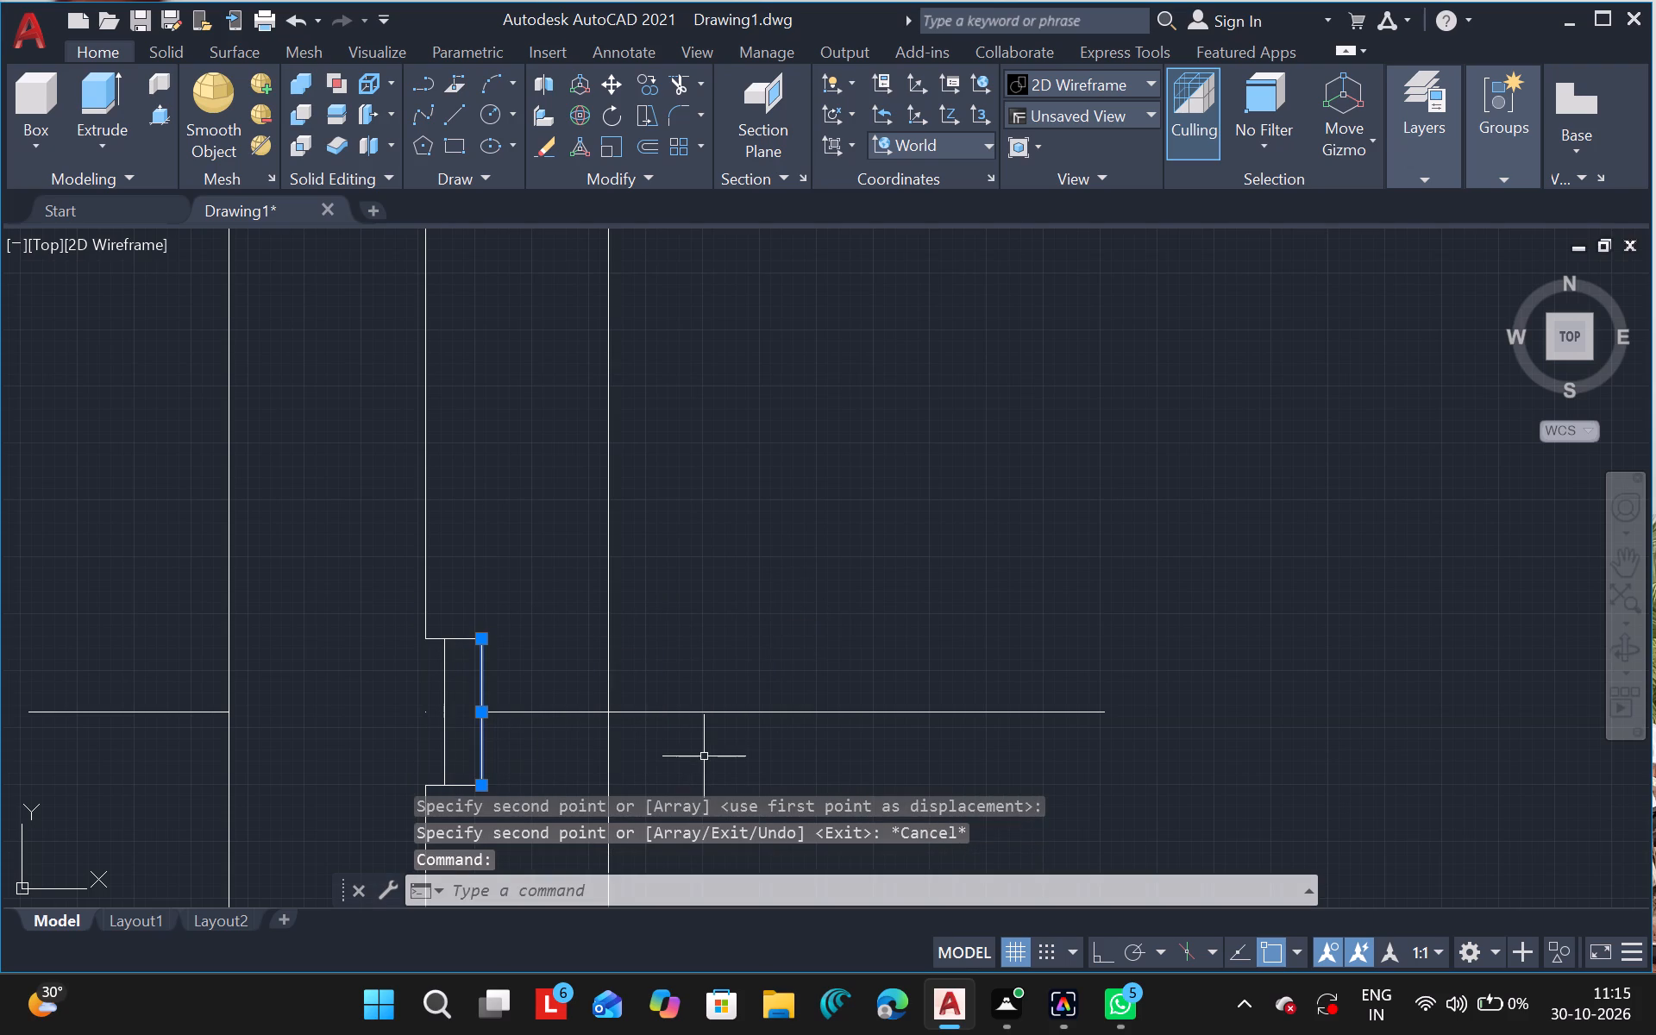
{"action": "key", "text": "Delete"}
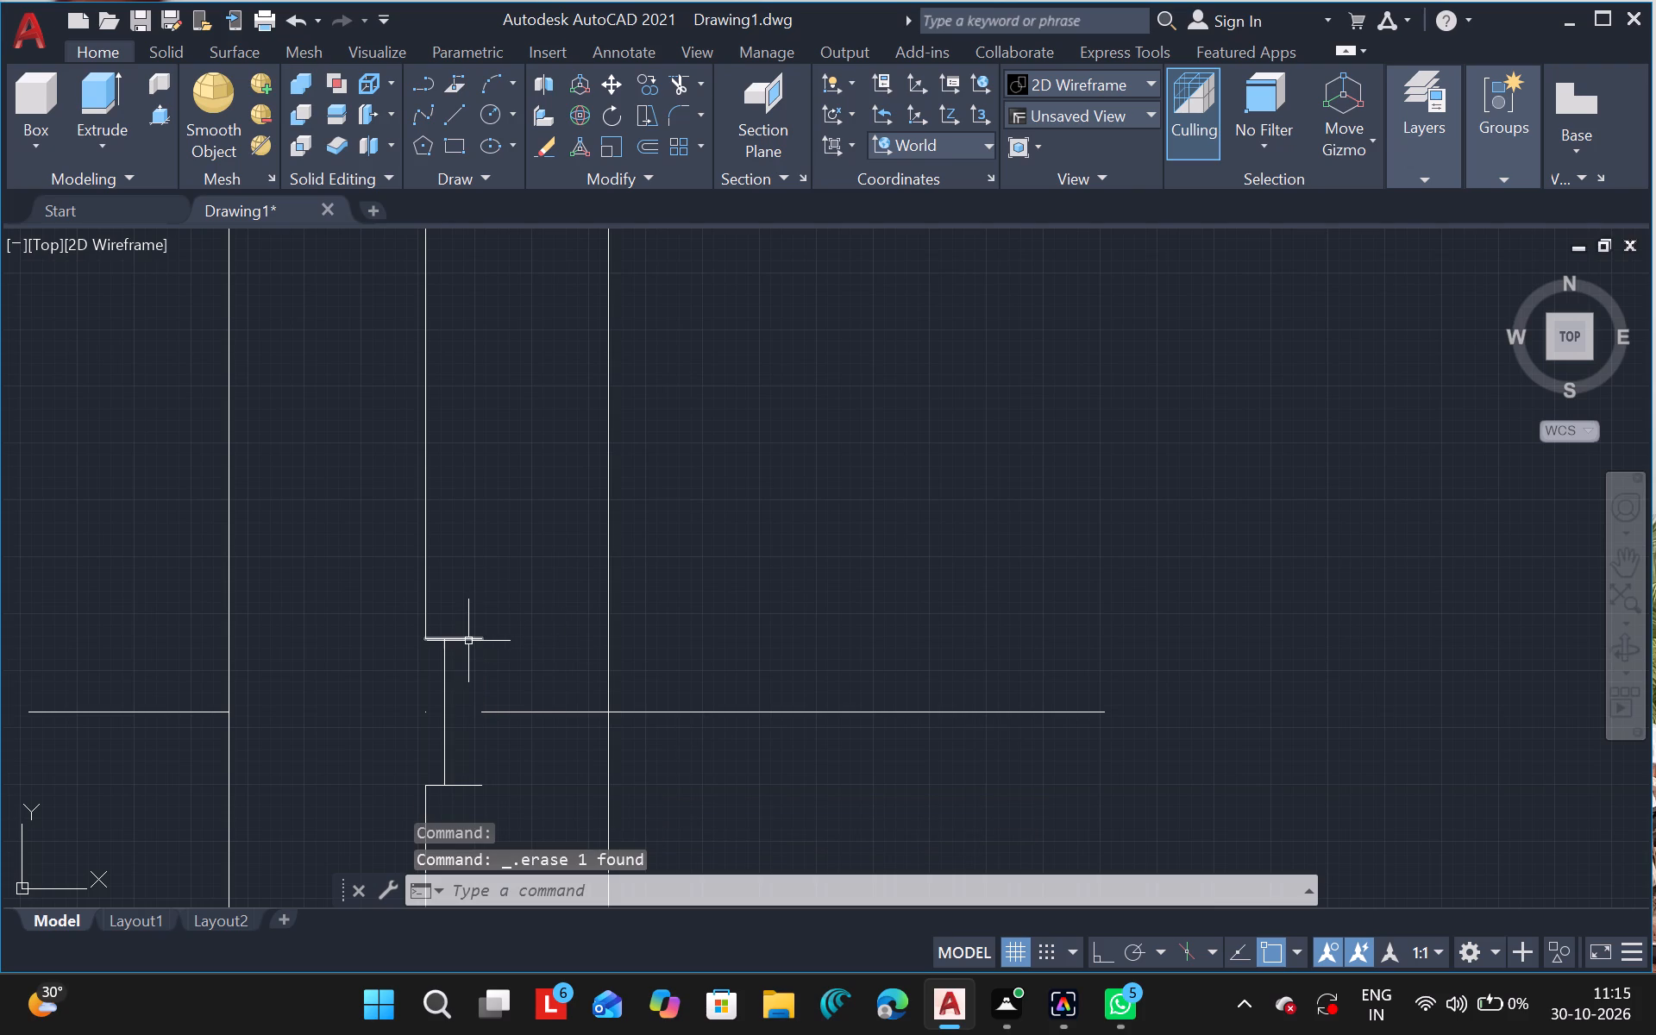
{"action": "left_click", "coordinate": [468, 641]}
{"action": "key", "text": "Escape"}
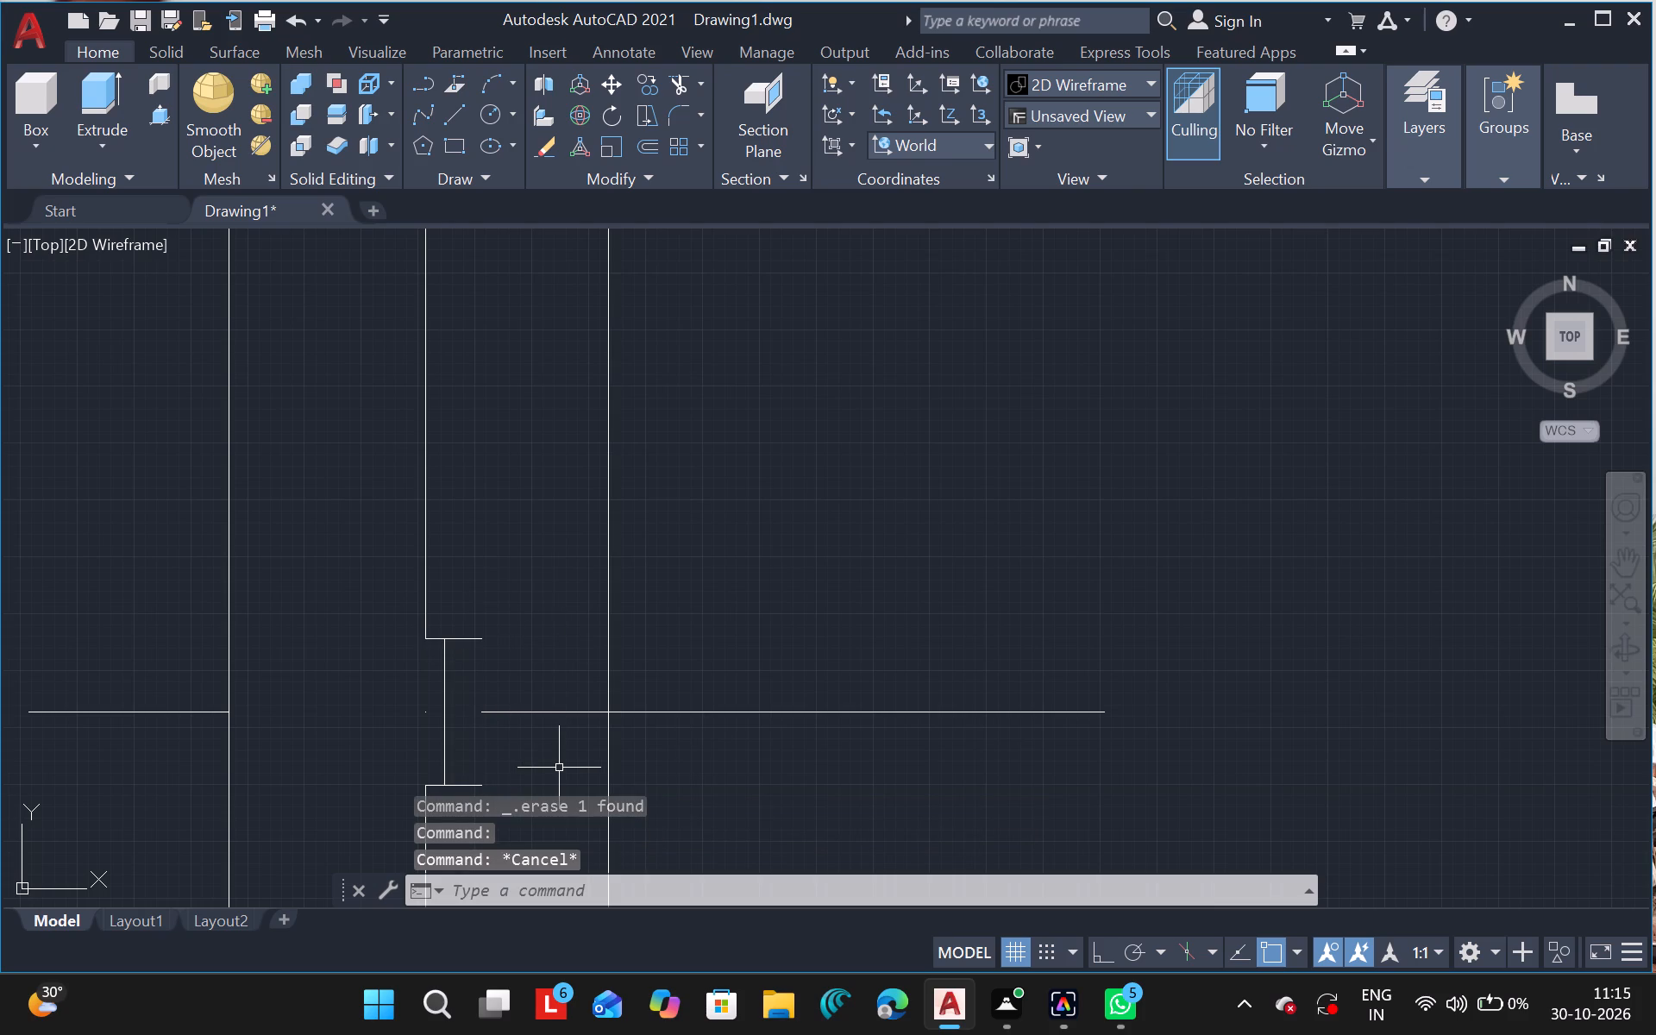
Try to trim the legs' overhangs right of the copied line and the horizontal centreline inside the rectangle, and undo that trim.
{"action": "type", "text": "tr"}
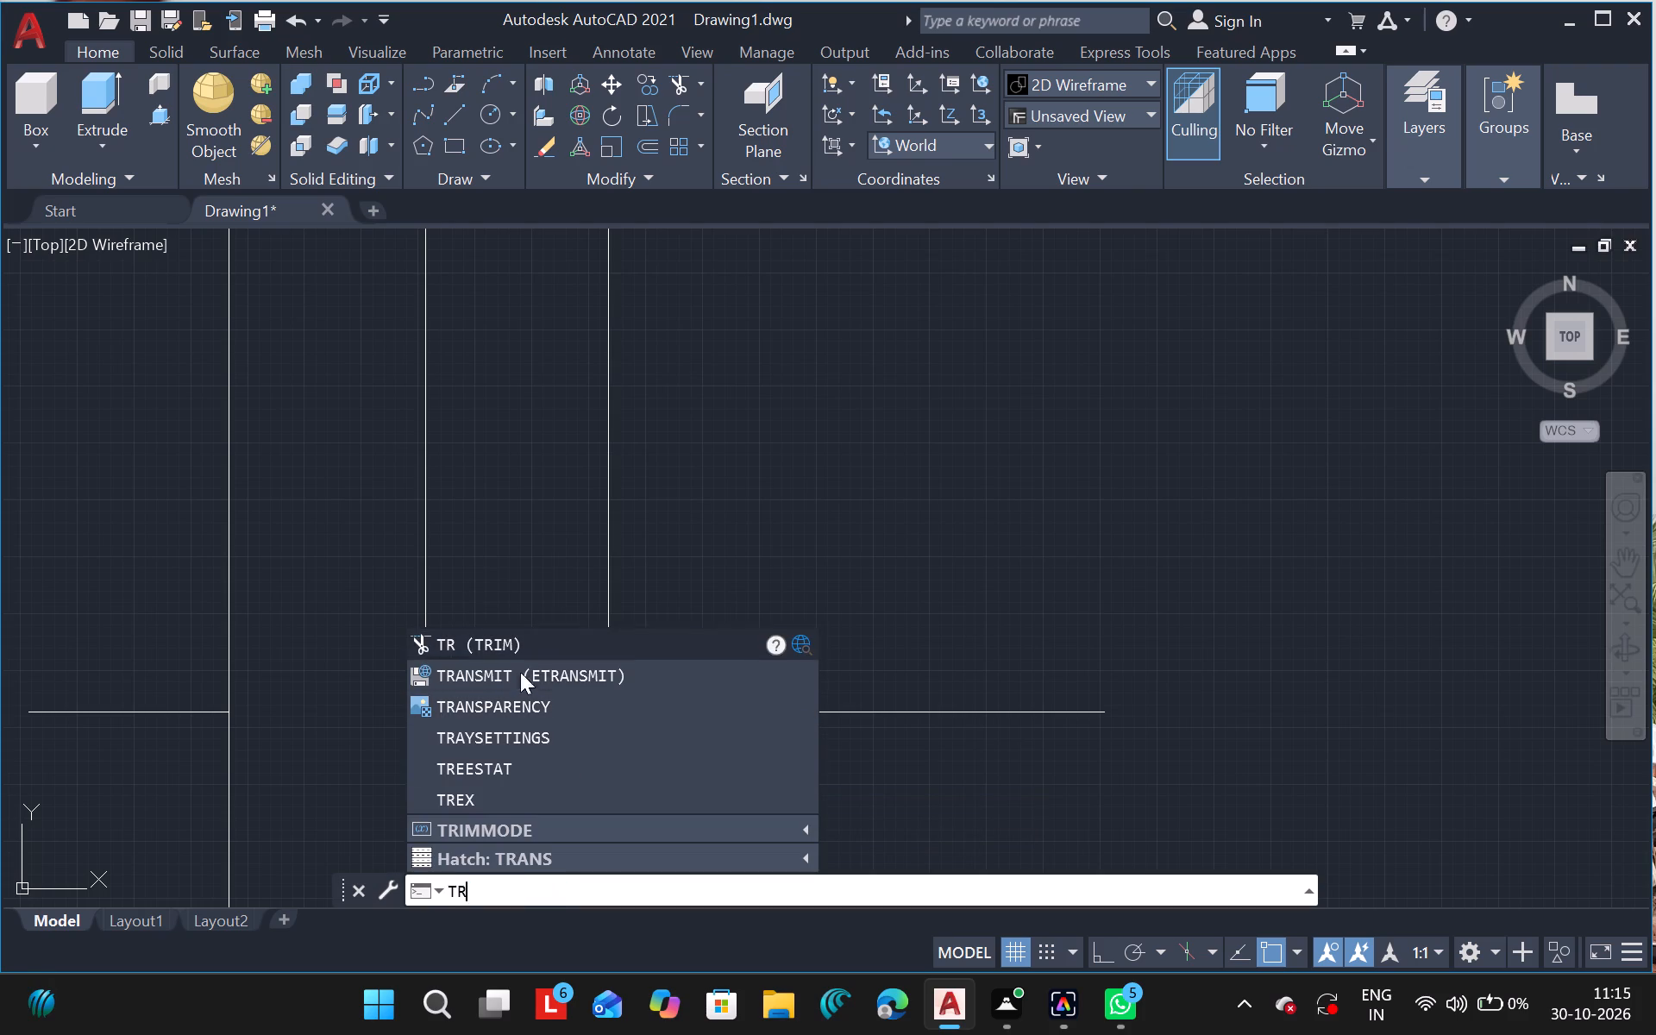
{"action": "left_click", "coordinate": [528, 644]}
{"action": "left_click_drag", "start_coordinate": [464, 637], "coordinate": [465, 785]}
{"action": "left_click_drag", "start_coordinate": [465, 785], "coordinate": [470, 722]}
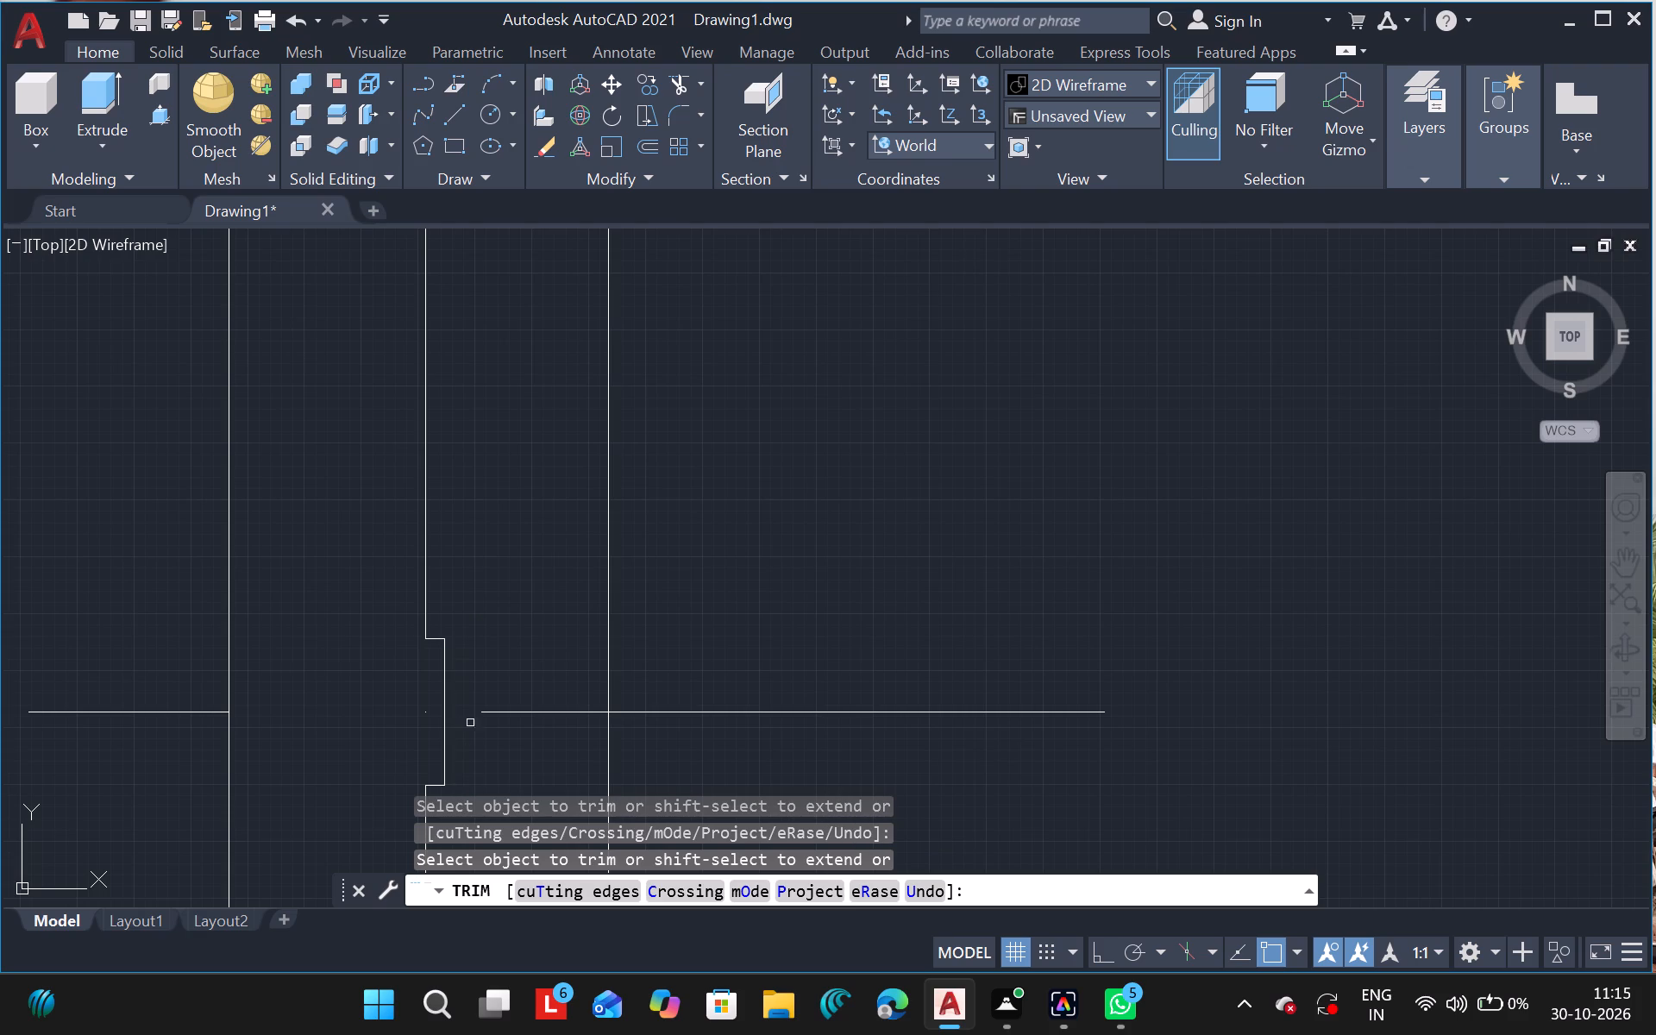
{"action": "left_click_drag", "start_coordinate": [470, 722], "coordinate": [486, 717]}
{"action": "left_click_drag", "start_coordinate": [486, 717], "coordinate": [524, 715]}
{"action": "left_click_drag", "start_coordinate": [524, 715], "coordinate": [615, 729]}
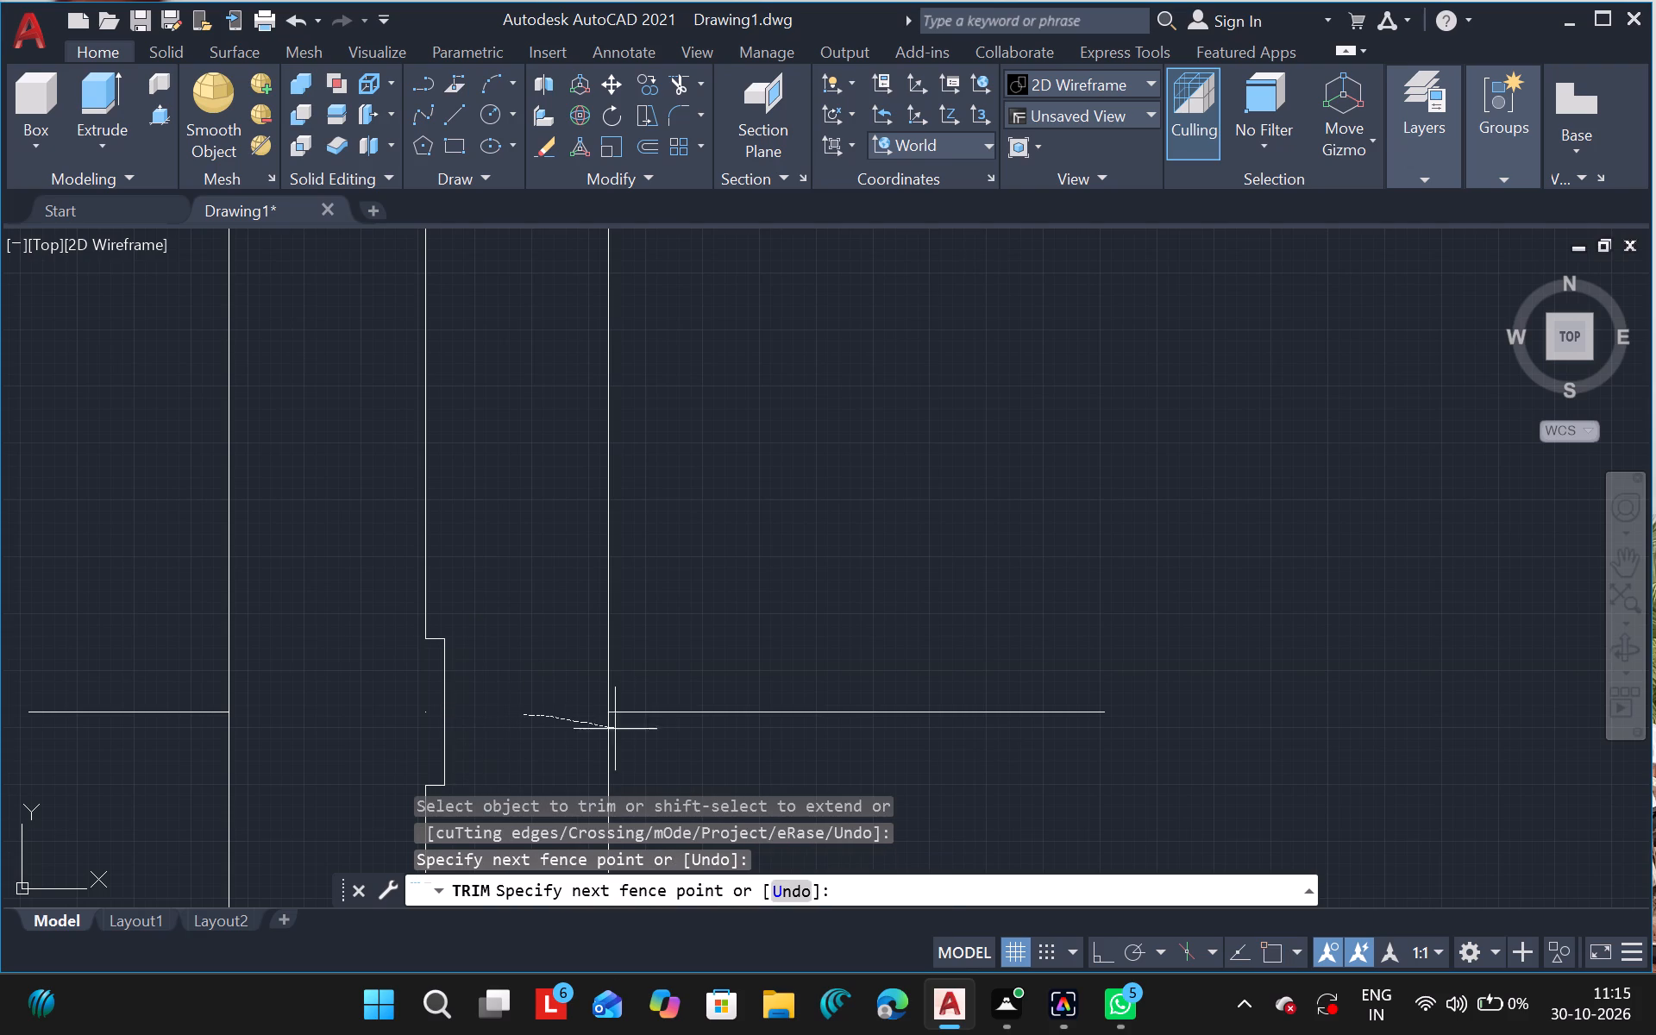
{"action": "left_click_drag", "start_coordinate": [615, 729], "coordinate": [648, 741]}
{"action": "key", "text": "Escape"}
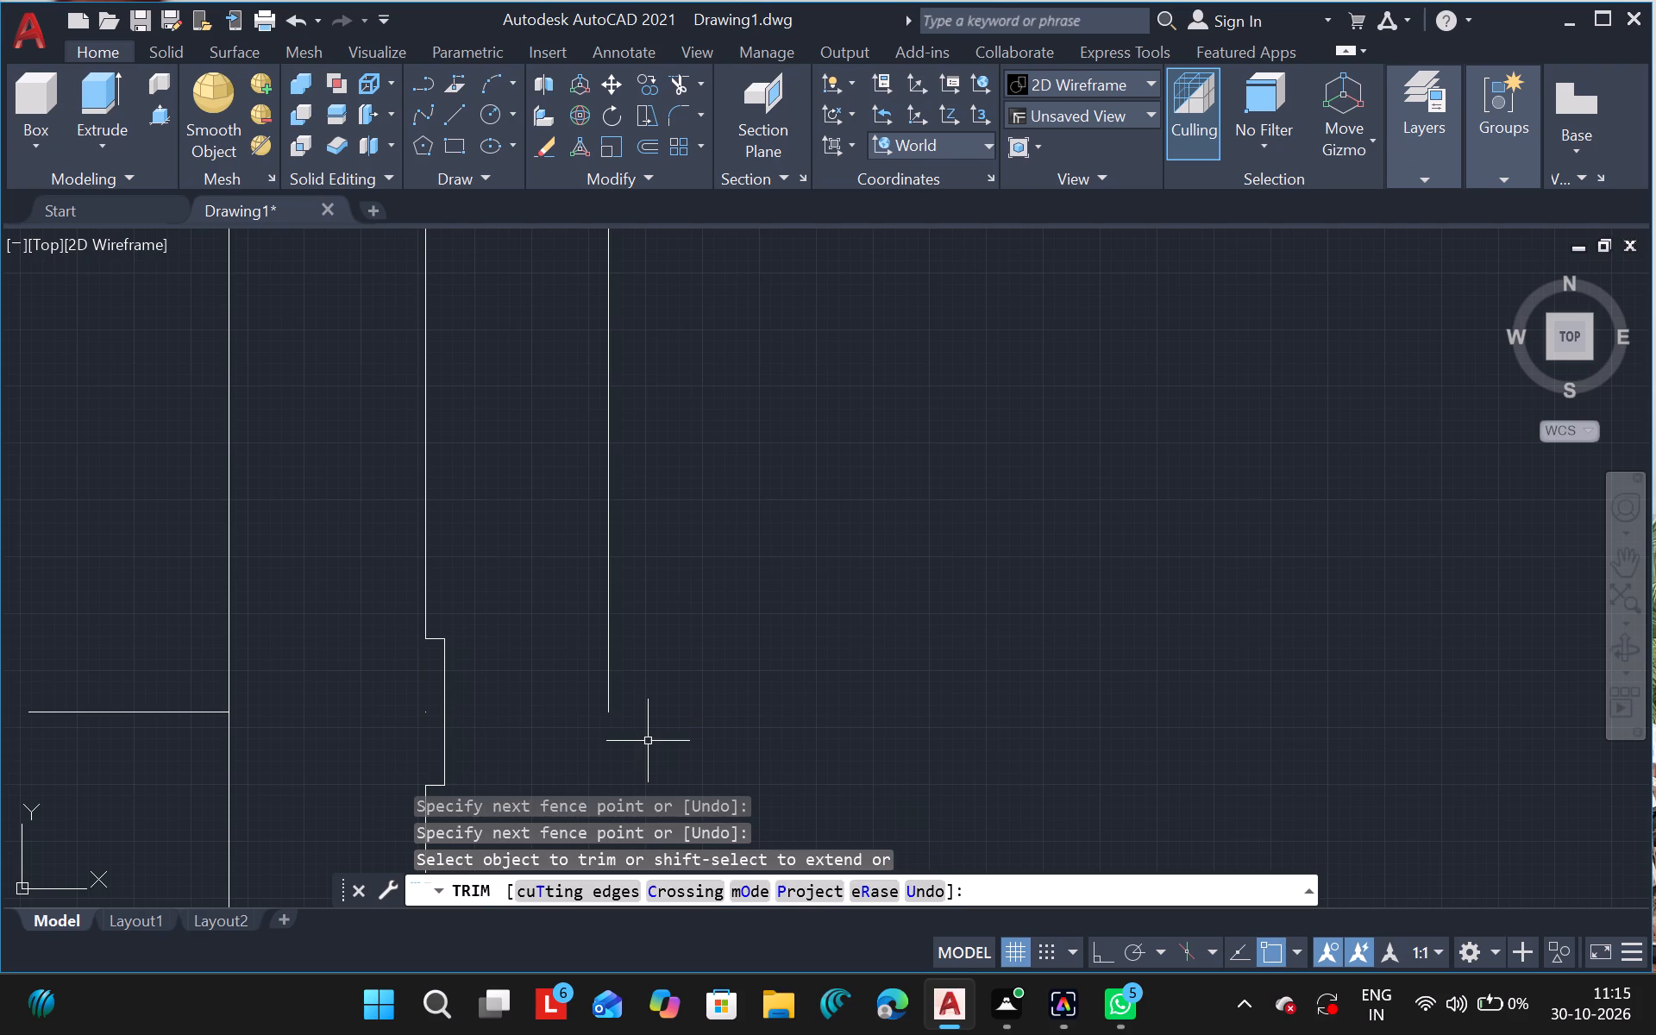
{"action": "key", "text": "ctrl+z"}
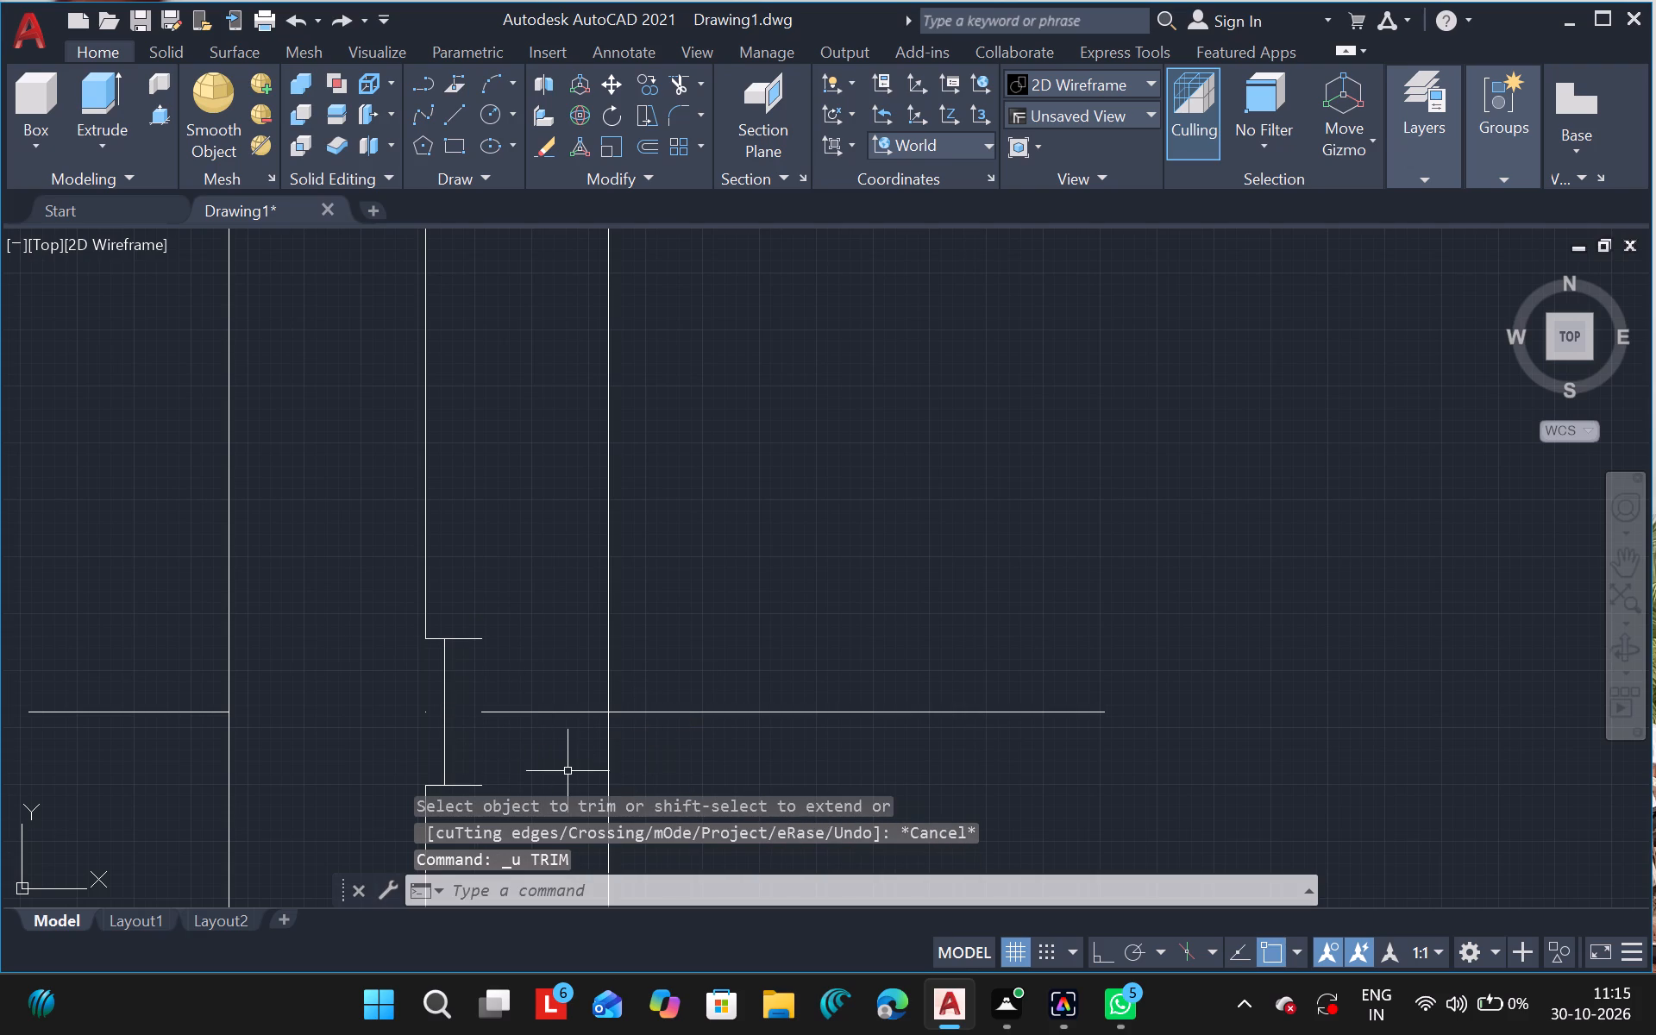
Trim both legs' overhangs right of the copied line and the remaining horizontal centreline segment inside the rectangle's right half.
{"action": "type", "text": "tr"}
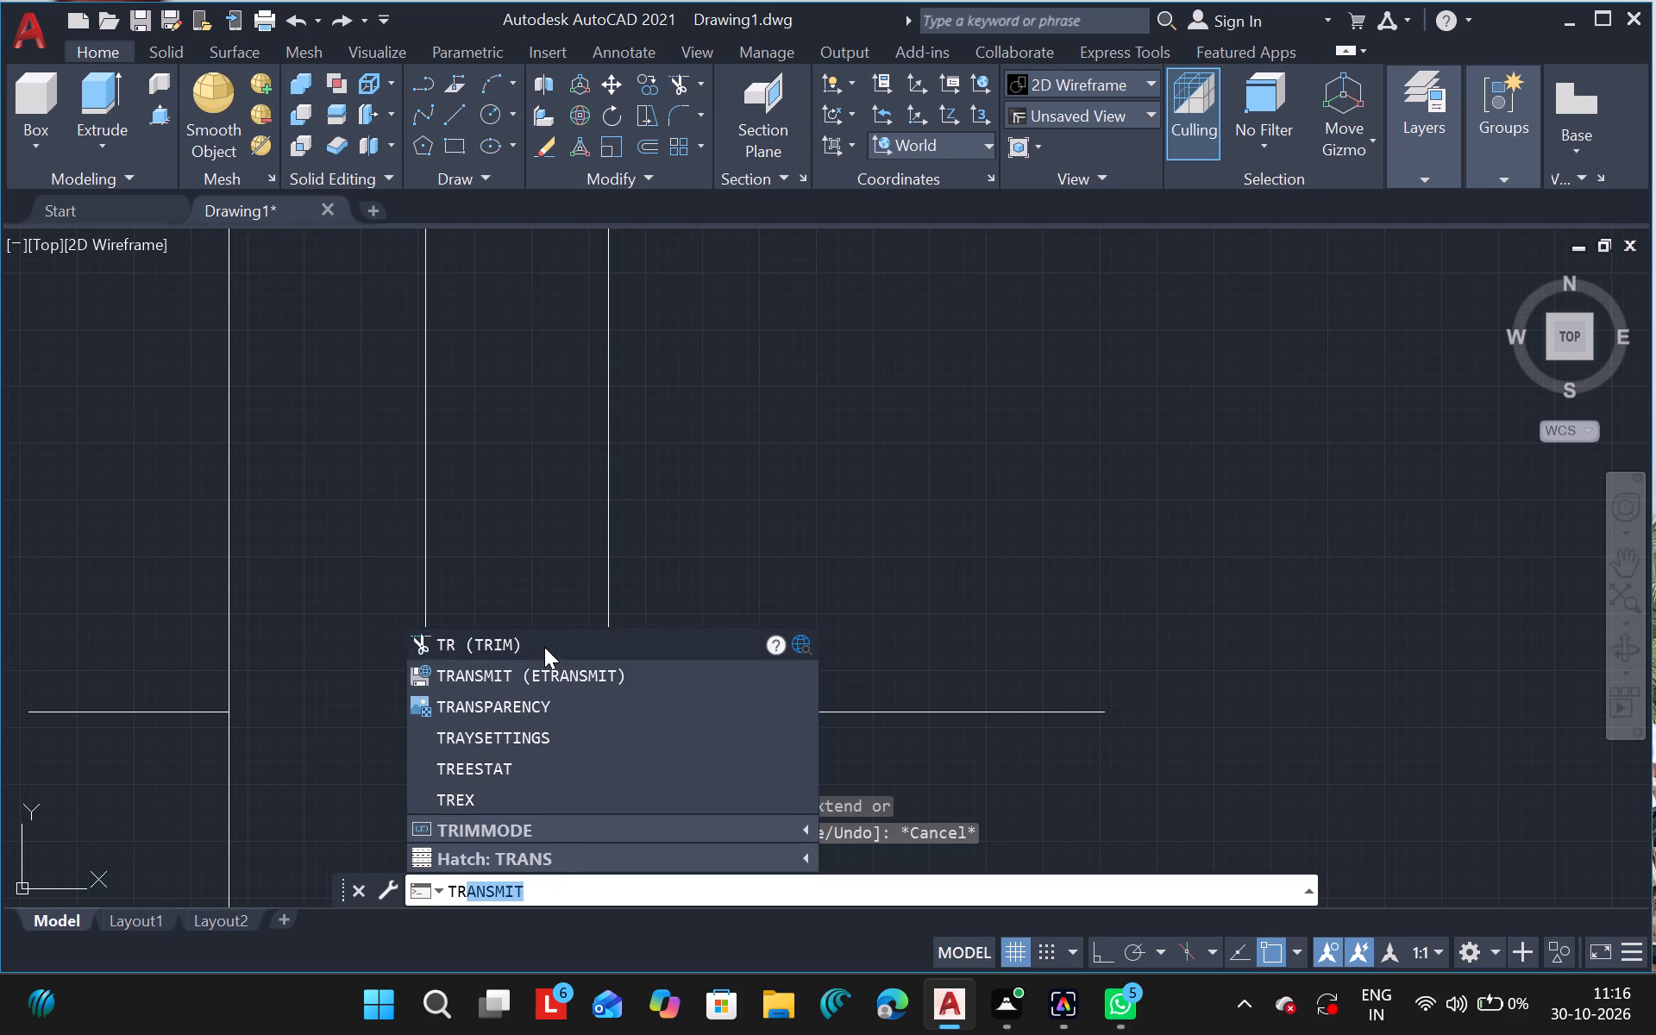
{"action": "left_click", "coordinate": [544, 647]}
{"action": "left_click_drag", "start_coordinate": [464, 639], "coordinate": [474, 765]}
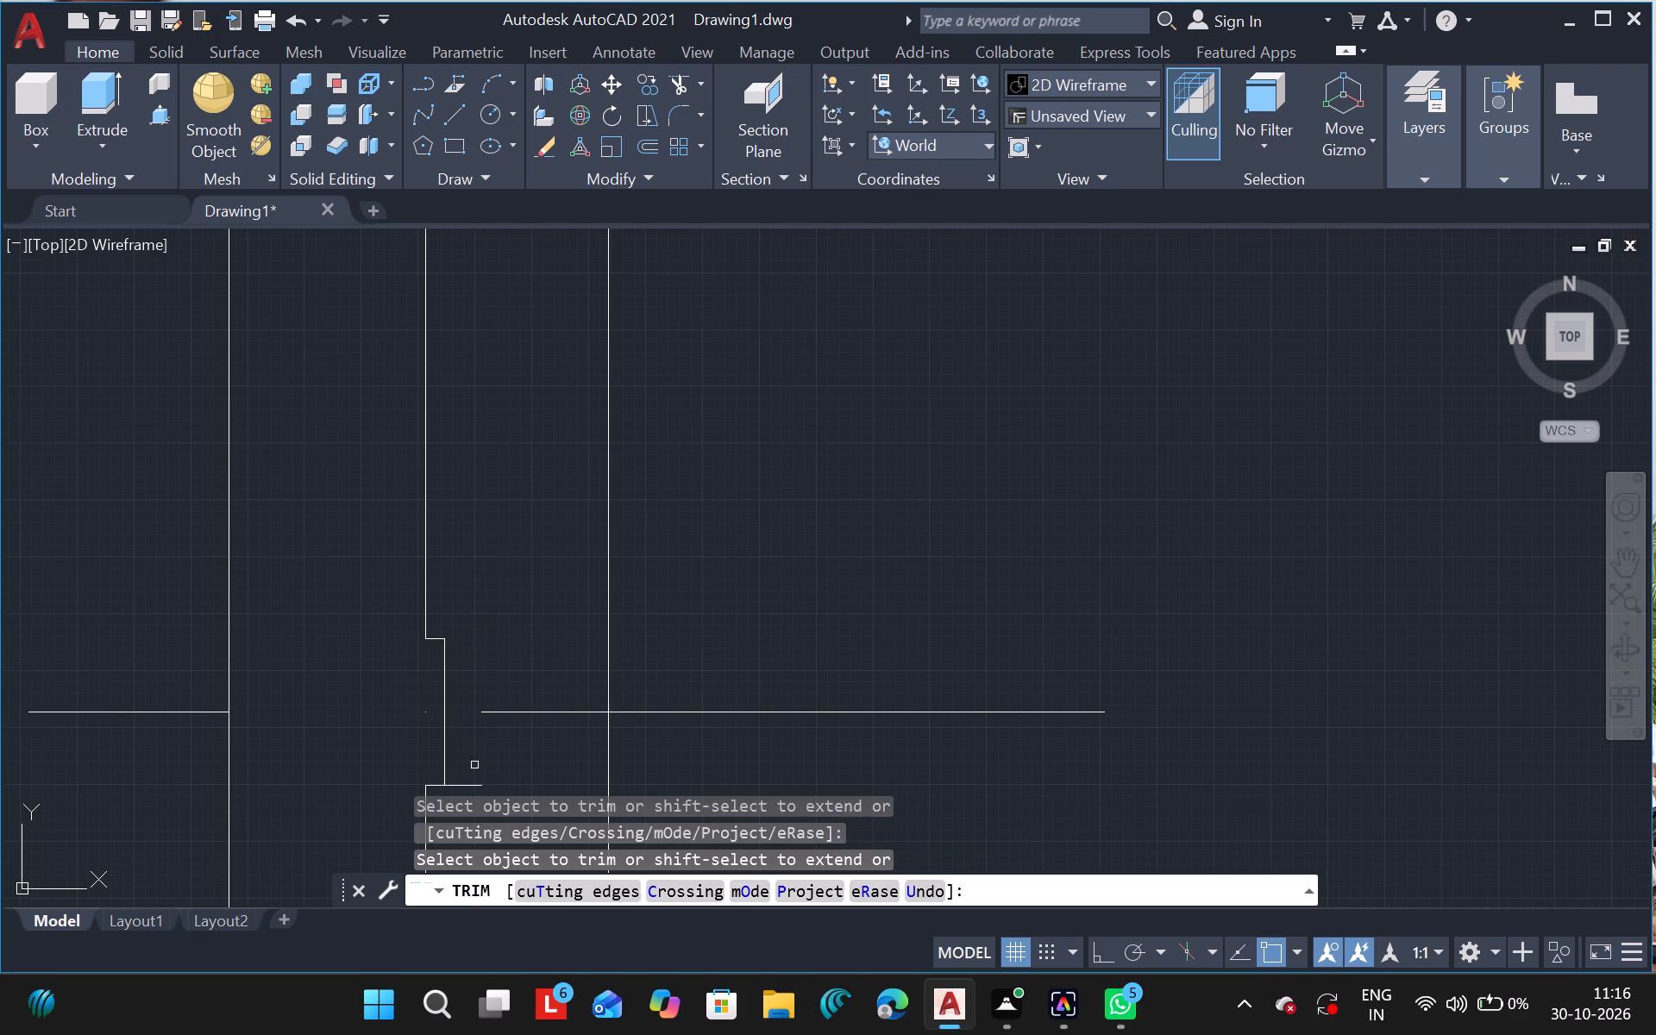
{"action": "left_click_drag", "start_coordinate": [474, 765], "coordinate": [472, 789]}
{"action": "left_click_drag", "start_coordinate": [472, 789], "coordinate": [536, 712]}
{"action": "left_click", "coordinate": [536, 712]}
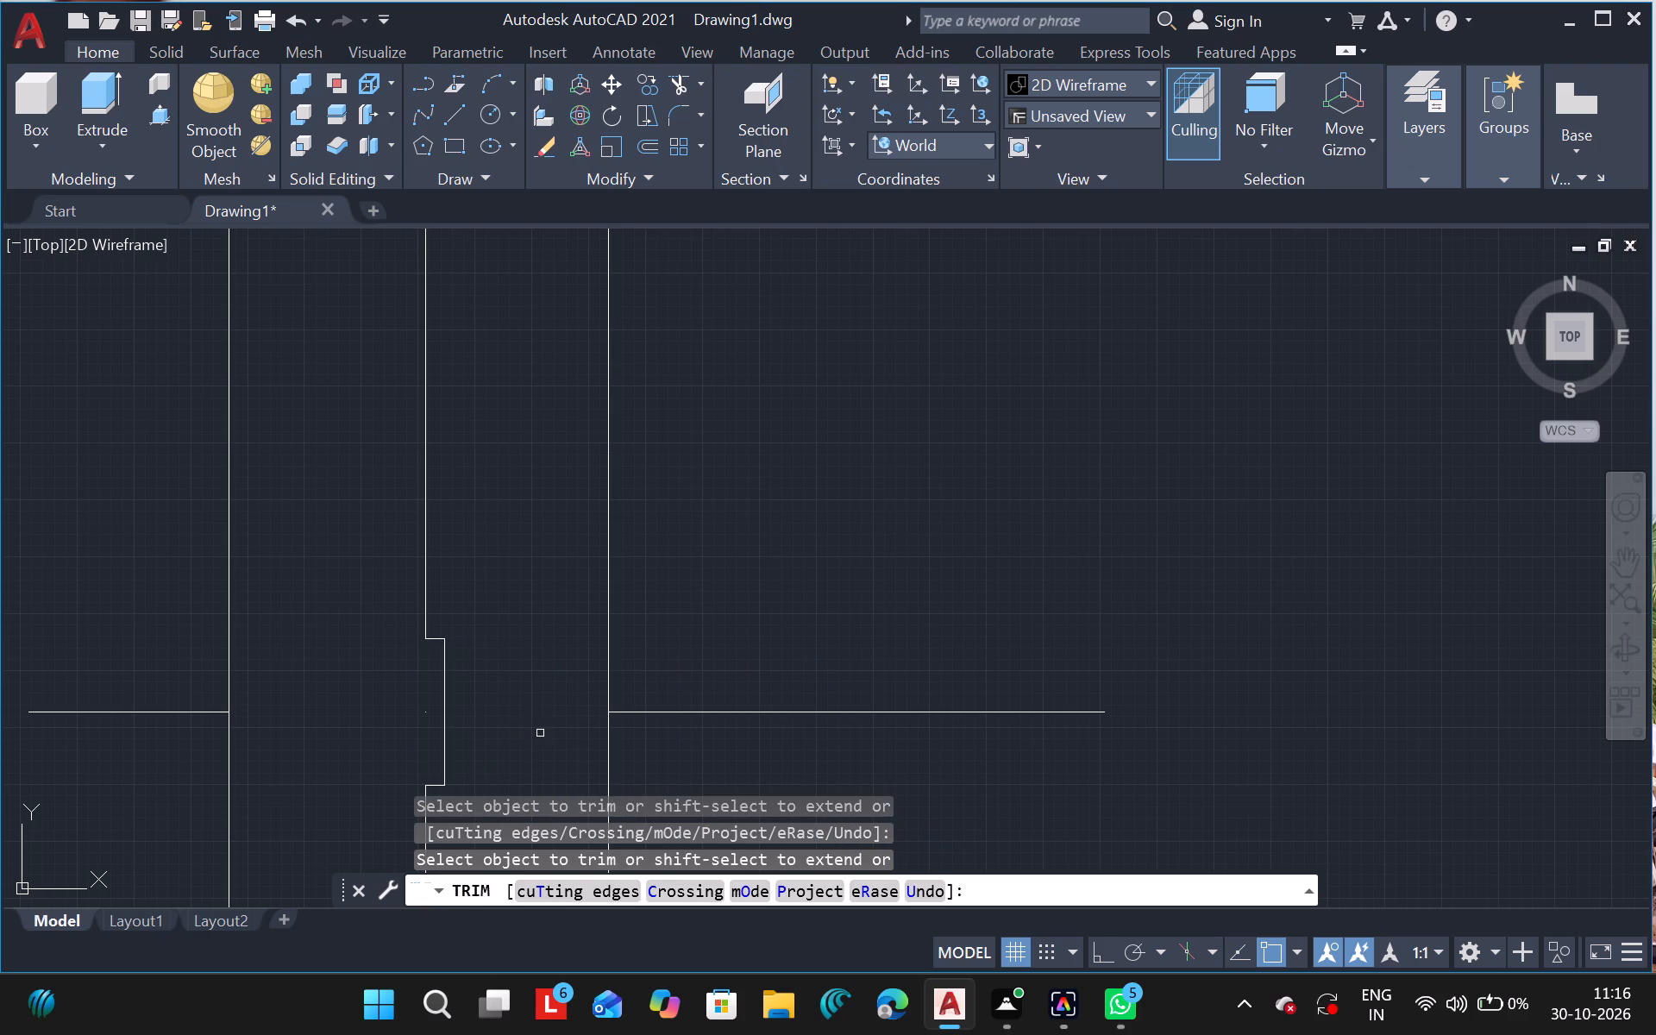
{"action": "key", "text": "Escape"}
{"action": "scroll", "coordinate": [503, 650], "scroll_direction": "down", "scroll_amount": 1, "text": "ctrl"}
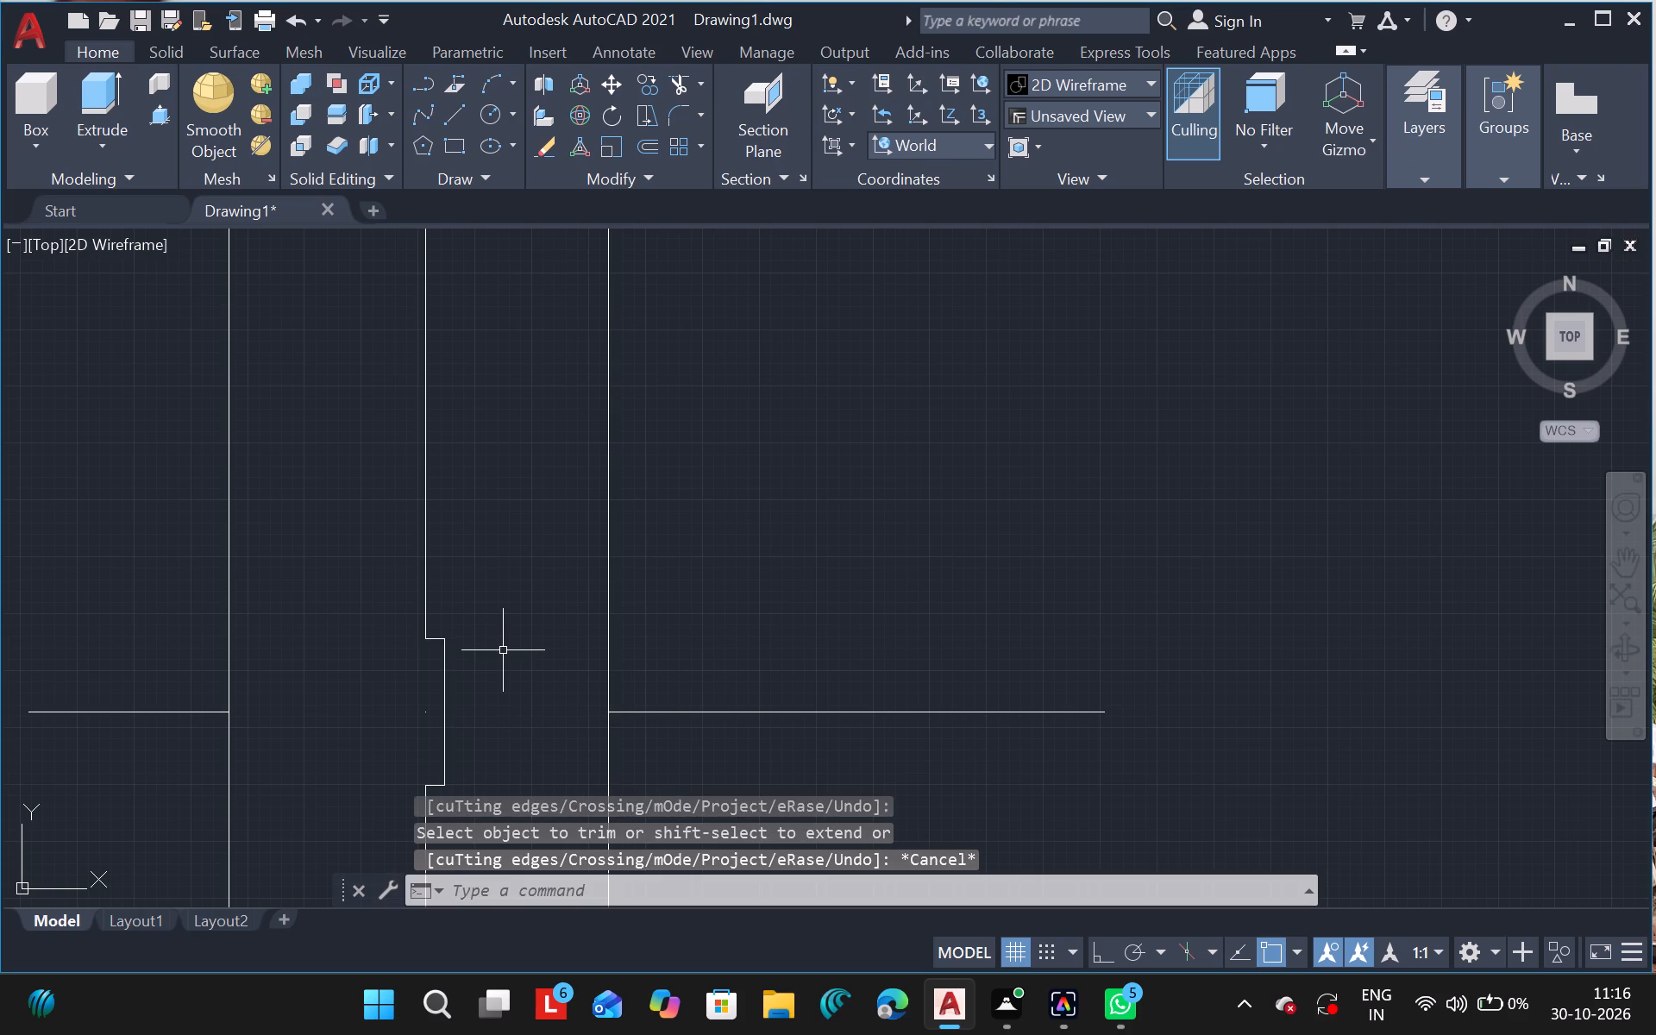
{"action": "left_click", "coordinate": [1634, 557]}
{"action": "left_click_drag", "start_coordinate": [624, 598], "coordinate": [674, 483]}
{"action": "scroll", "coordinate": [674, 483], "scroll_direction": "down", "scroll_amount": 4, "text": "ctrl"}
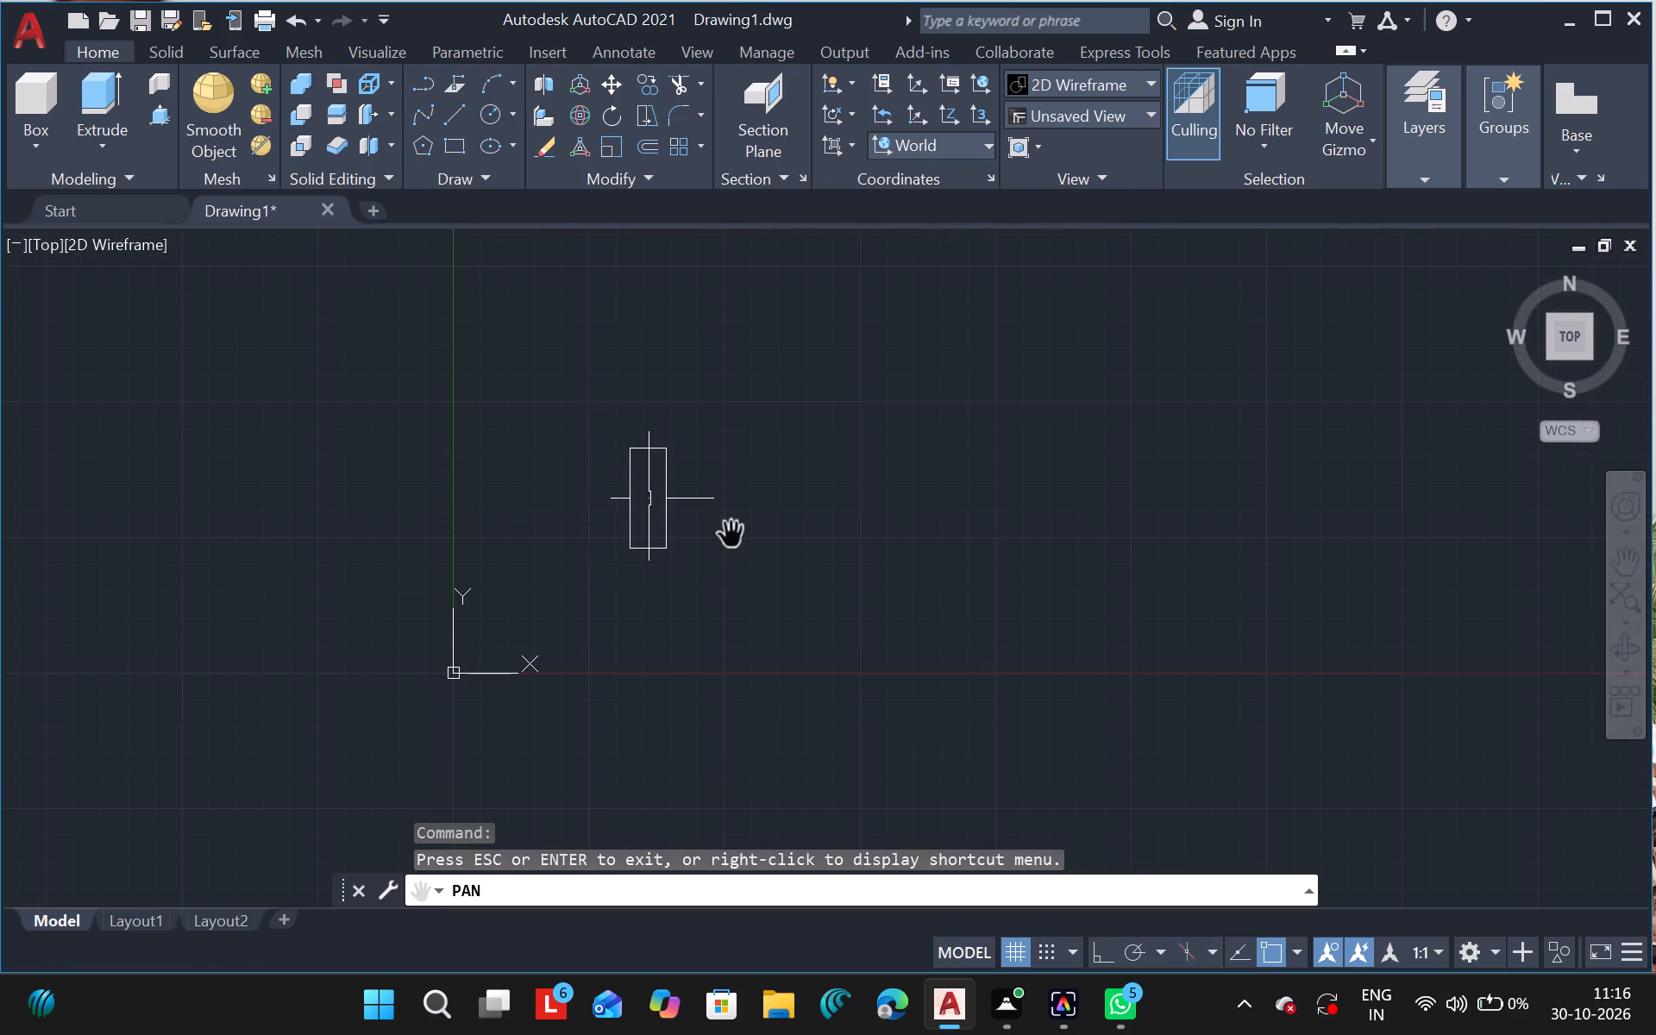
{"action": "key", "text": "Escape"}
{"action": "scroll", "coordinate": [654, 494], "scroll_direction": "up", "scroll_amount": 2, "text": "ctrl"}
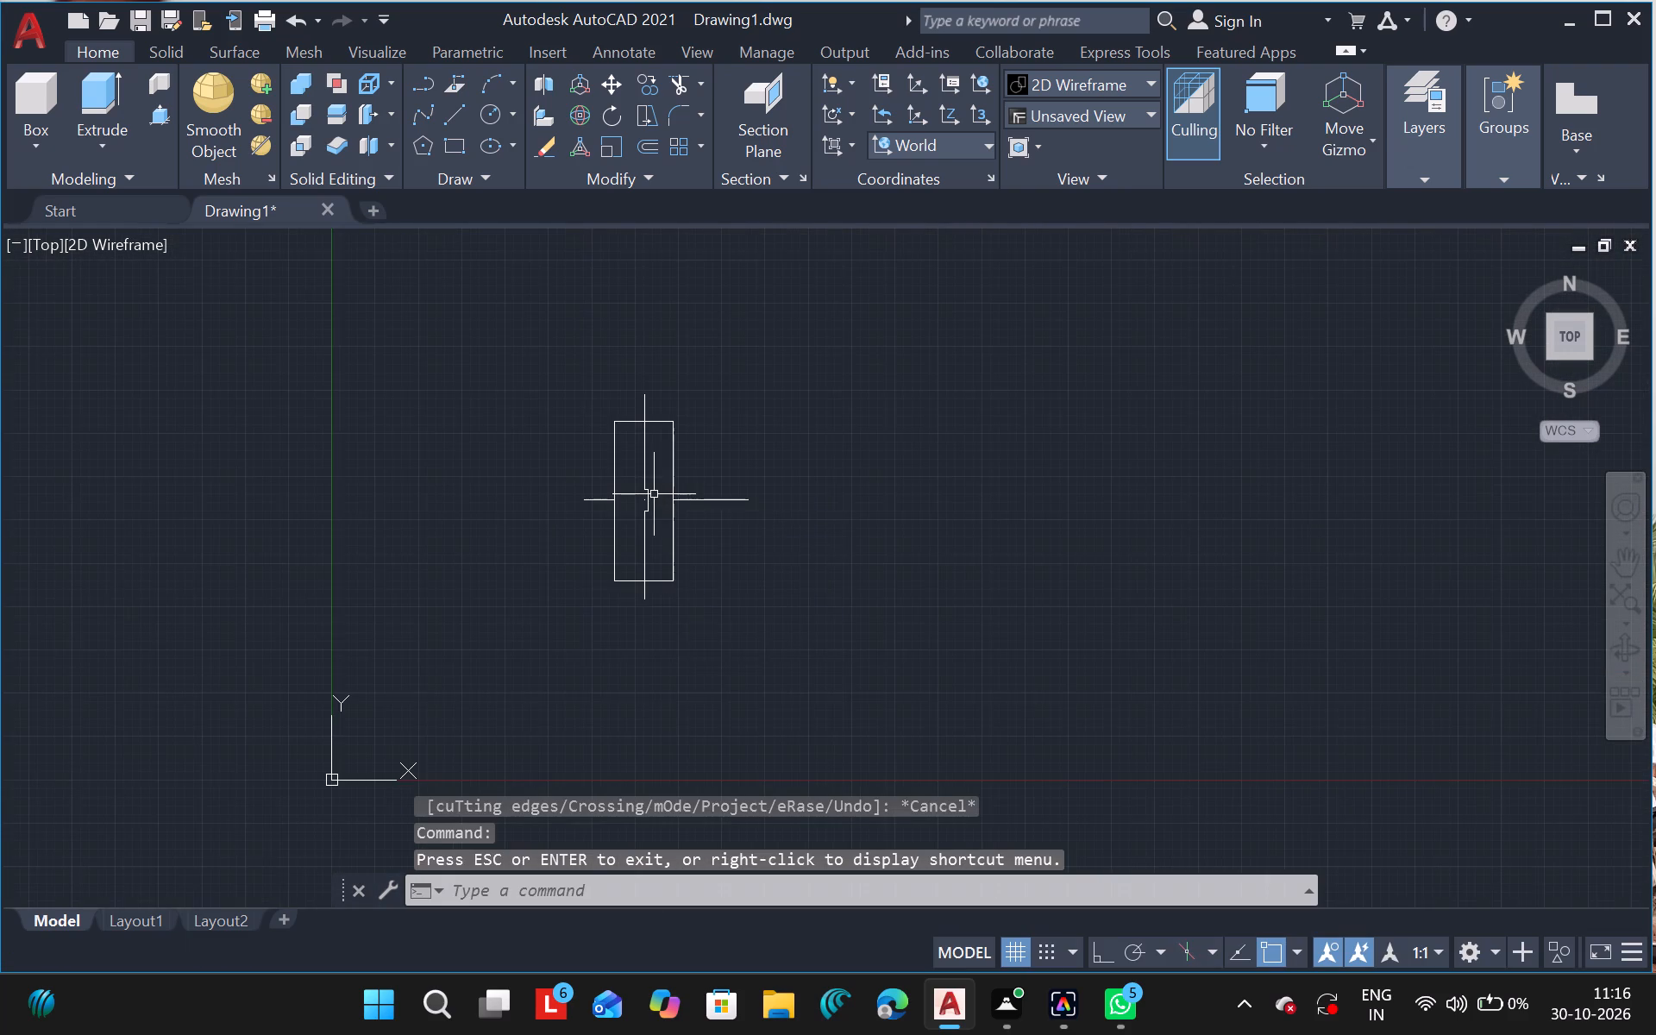
Erase the leftover line piece at the notch in the rectangle's centre.
{"action": "scroll", "coordinate": [654, 494], "scroll_direction": "up", "scroll_amount": 1, "text": "ctrl"}
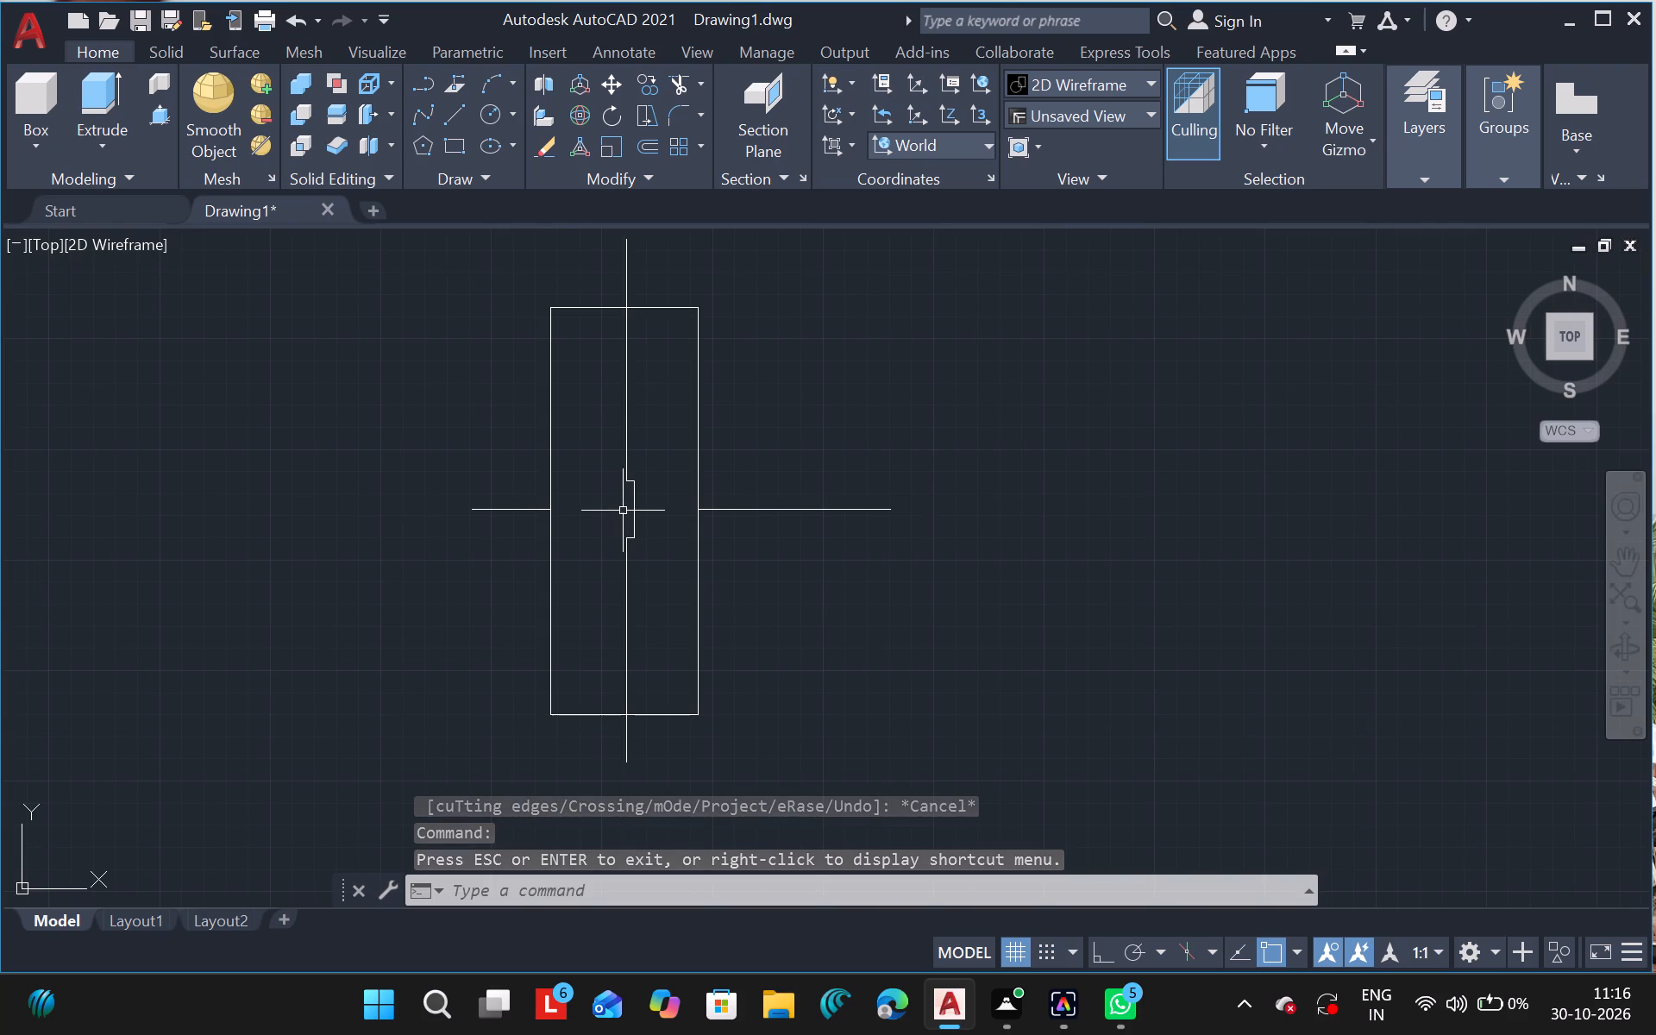
{"action": "left_click", "coordinate": [624, 509]}
{"action": "key", "text": "Delete"}
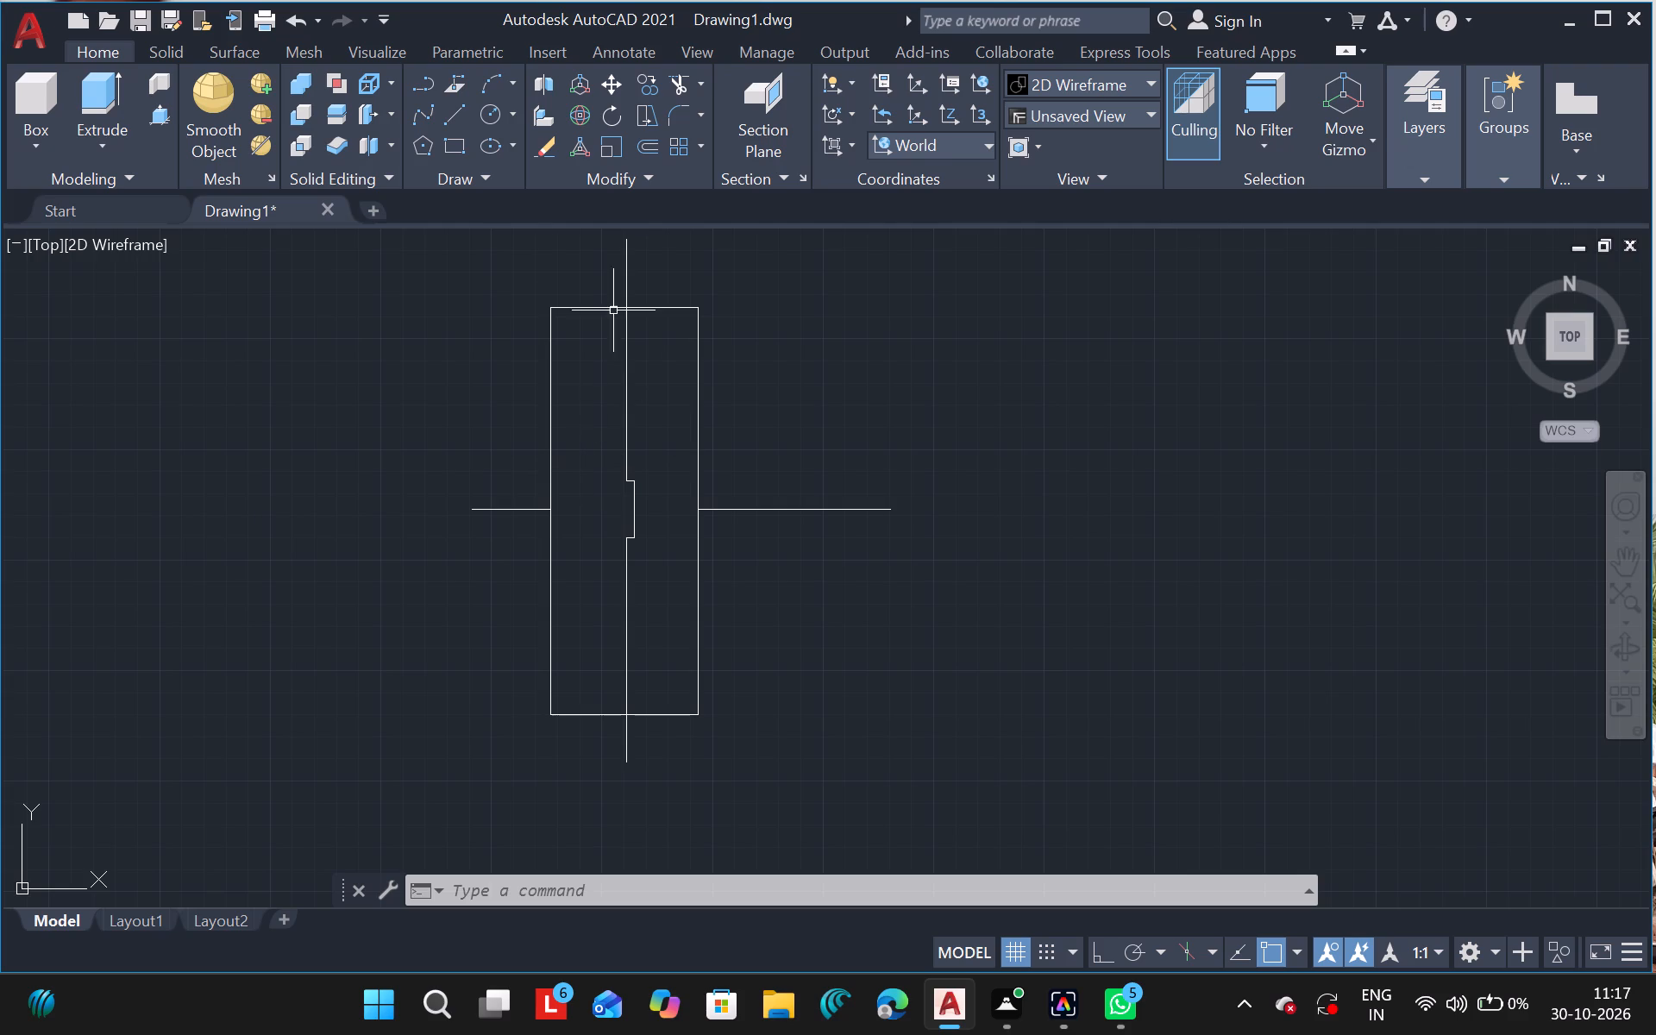
Draw a horizontal line across the rectangle's upper part, above the notch, extending slightly past both vertical sides.
{"action": "left_click", "coordinate": [465, 128]}
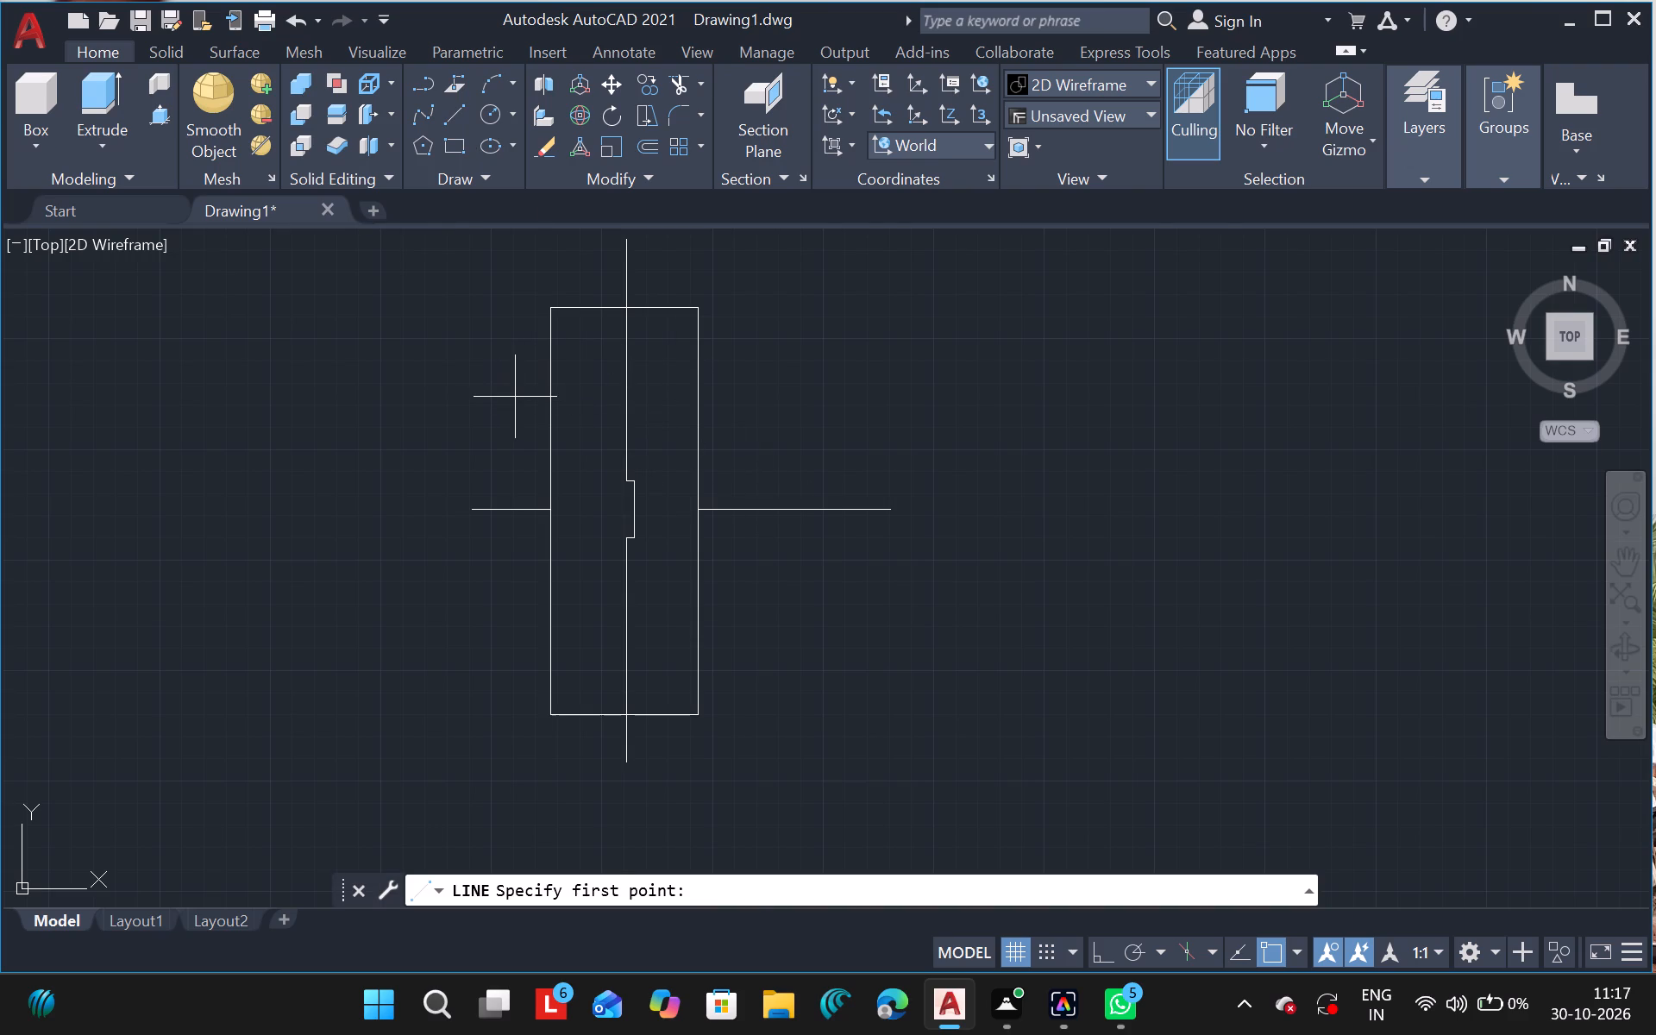
{"action": "left_click_drag", "start_coordinate": [514, 397], "coordinate": [720, 391]}
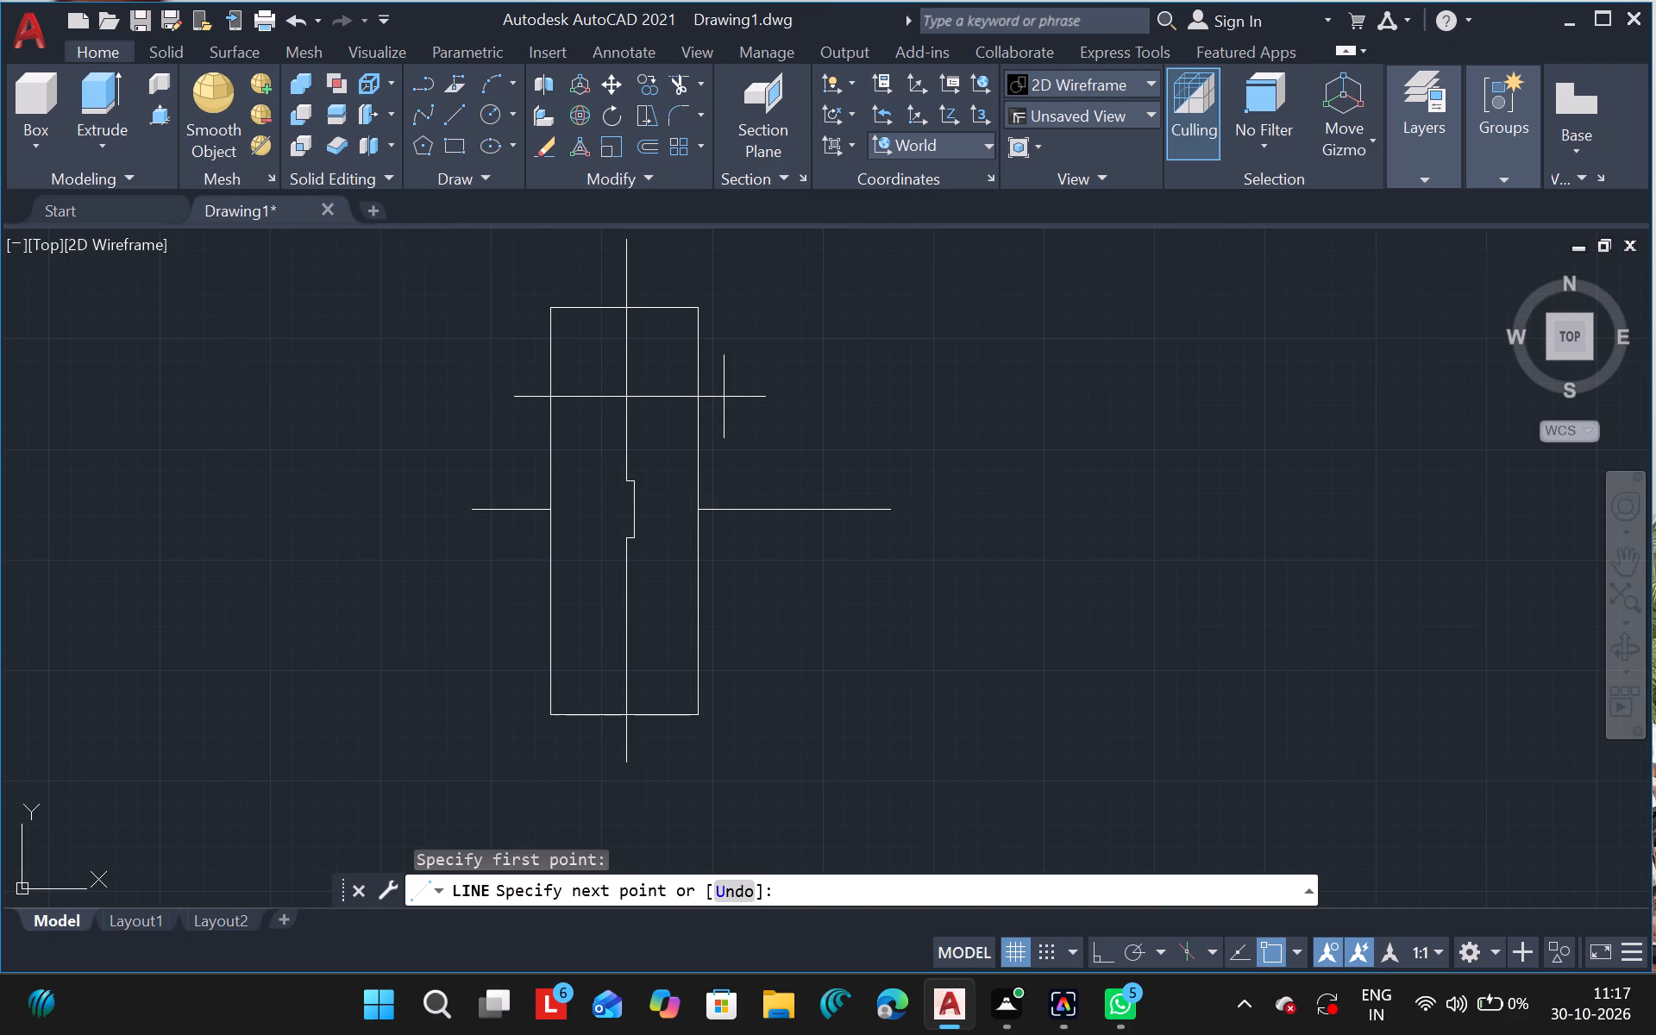
{"action": "left_click", "coordinate": [724, 397]}
{"action": "key", "text": "Escape"}
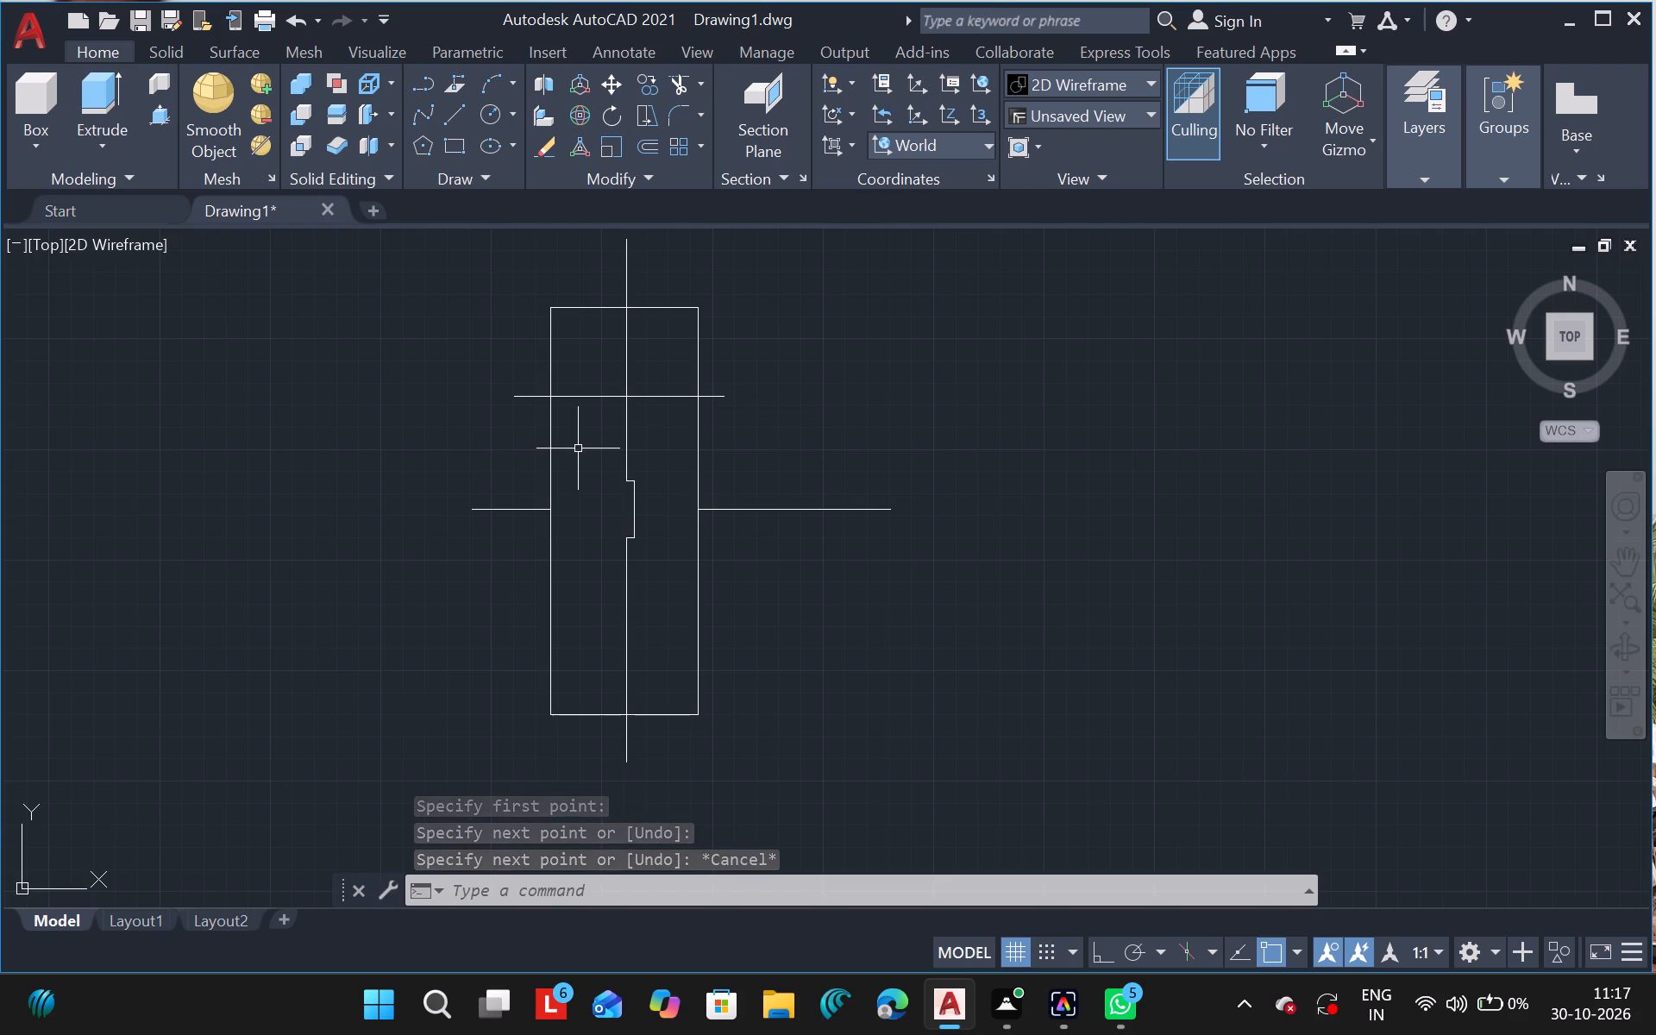
Continue that line's left end about 255 units left, down past the notch level, and horizontally back right beyond the tall rectangle.
{"action": "left_click", "coordinate": [456, 111]}
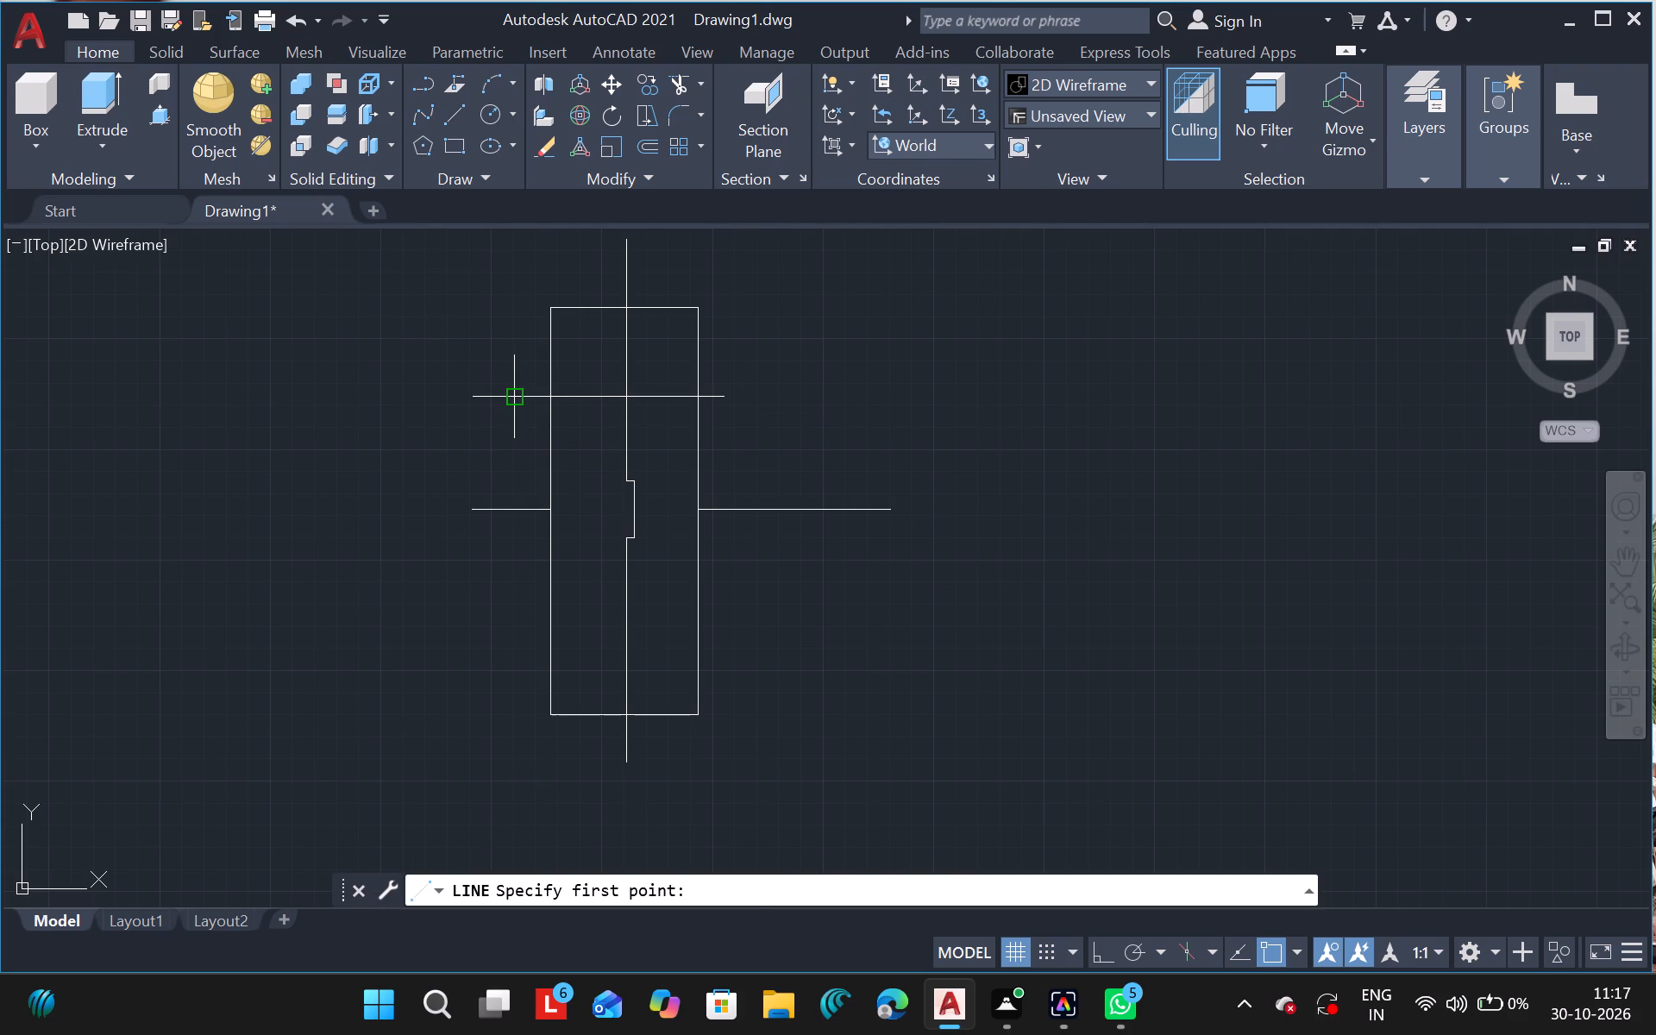
{"action": "left_click_drag", "start_coordinate": [512, 393], "coordinate": [430, 396]}
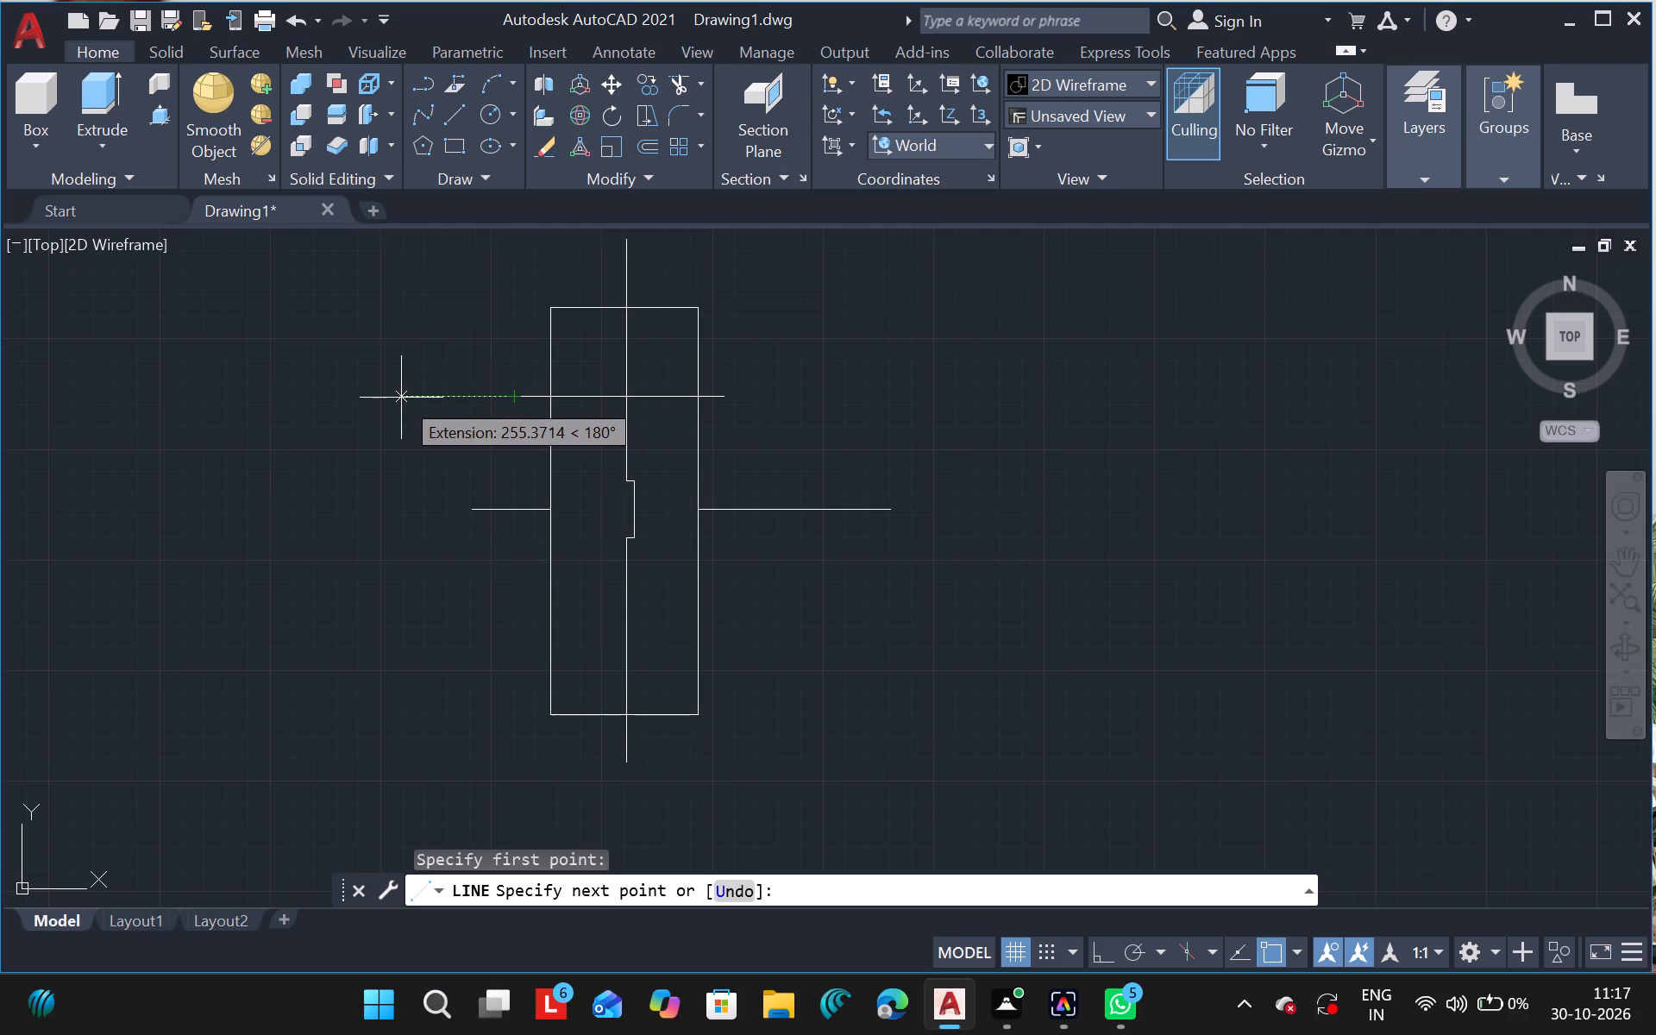
{"action": "left_click_drag", "start_coordinate": [403, 398], "coordinate": [412, 511]}
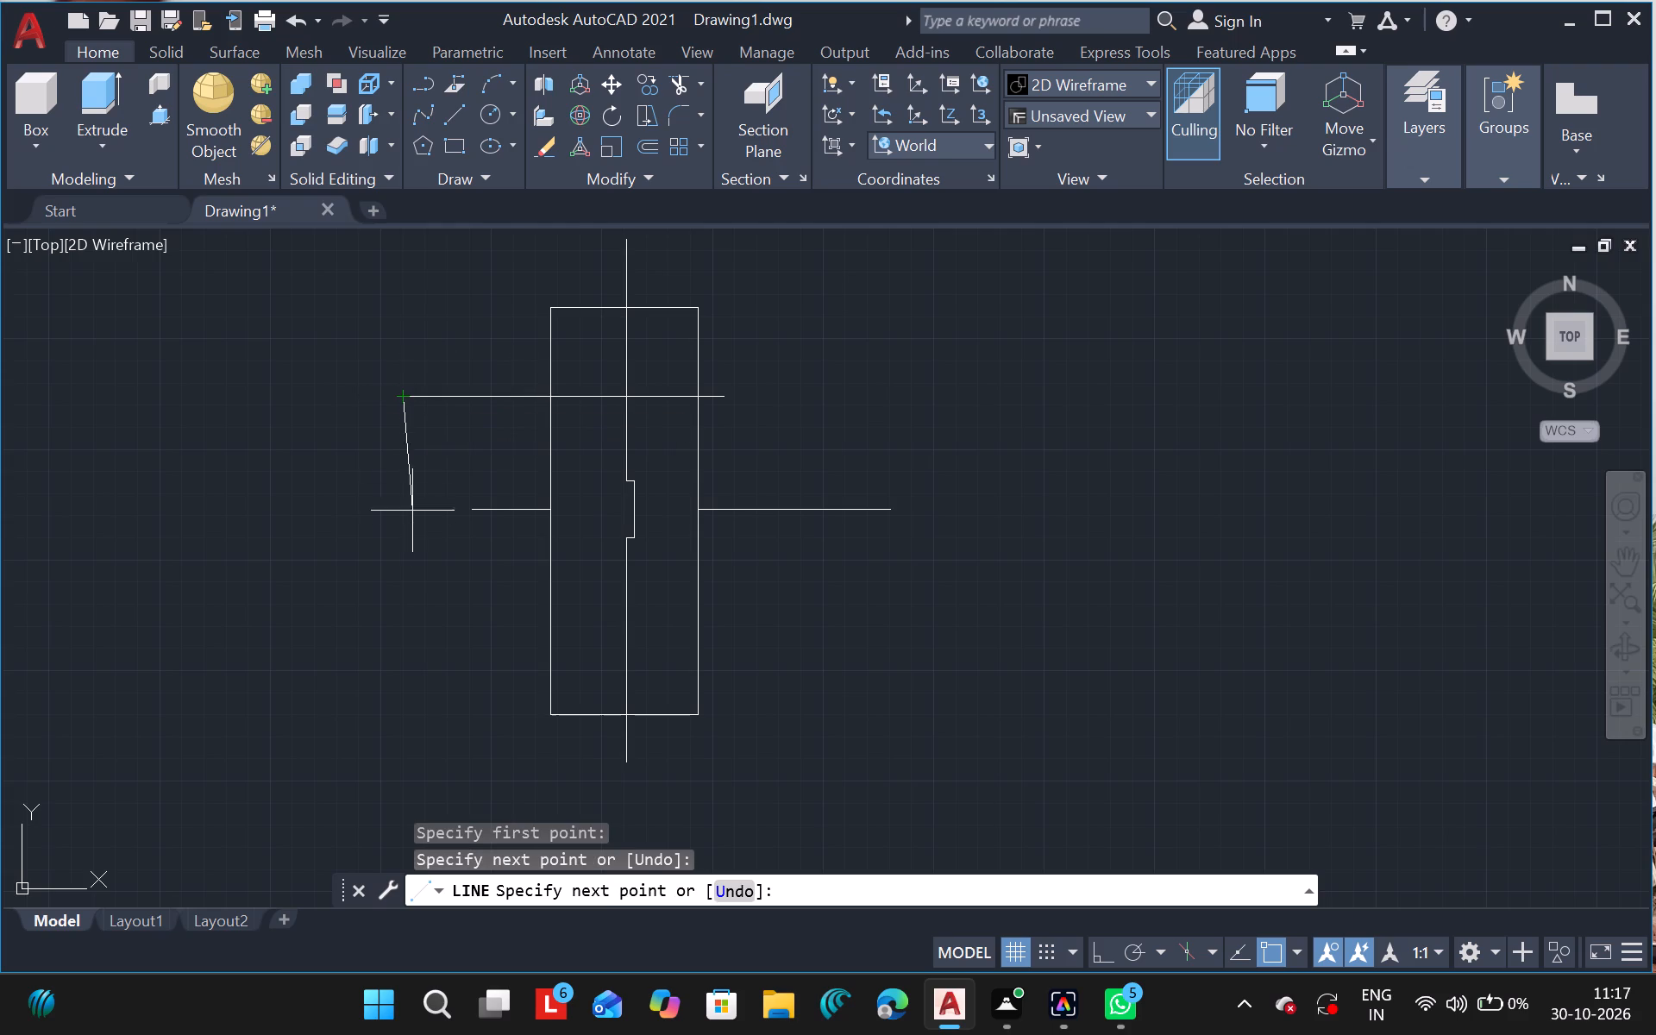
{"action": "left_click_drag", "start_coordinate": [412, 511], "coordinate": [411, 522]}
{"action": "left_click_drag", "start_coordinate": [403, 635], "coordinate": [468, 633]}
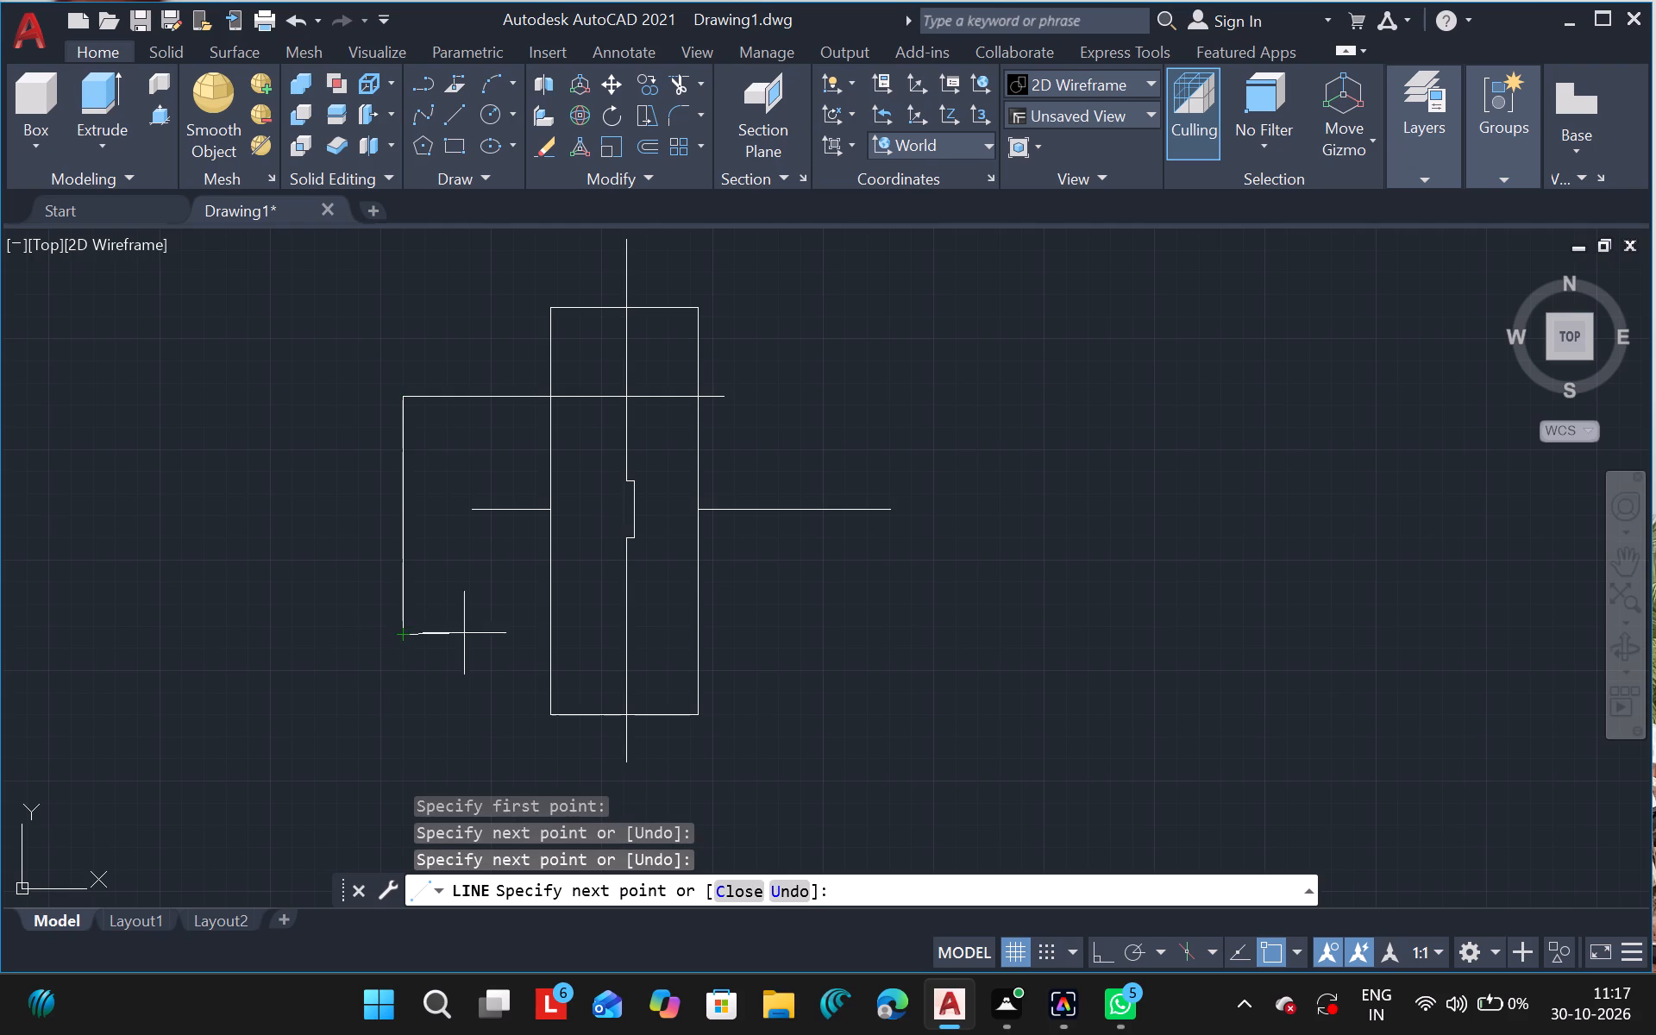
{"action": "left_click_drag", "start_coordinate": [468, 633], "coordinate": [662, 617]}
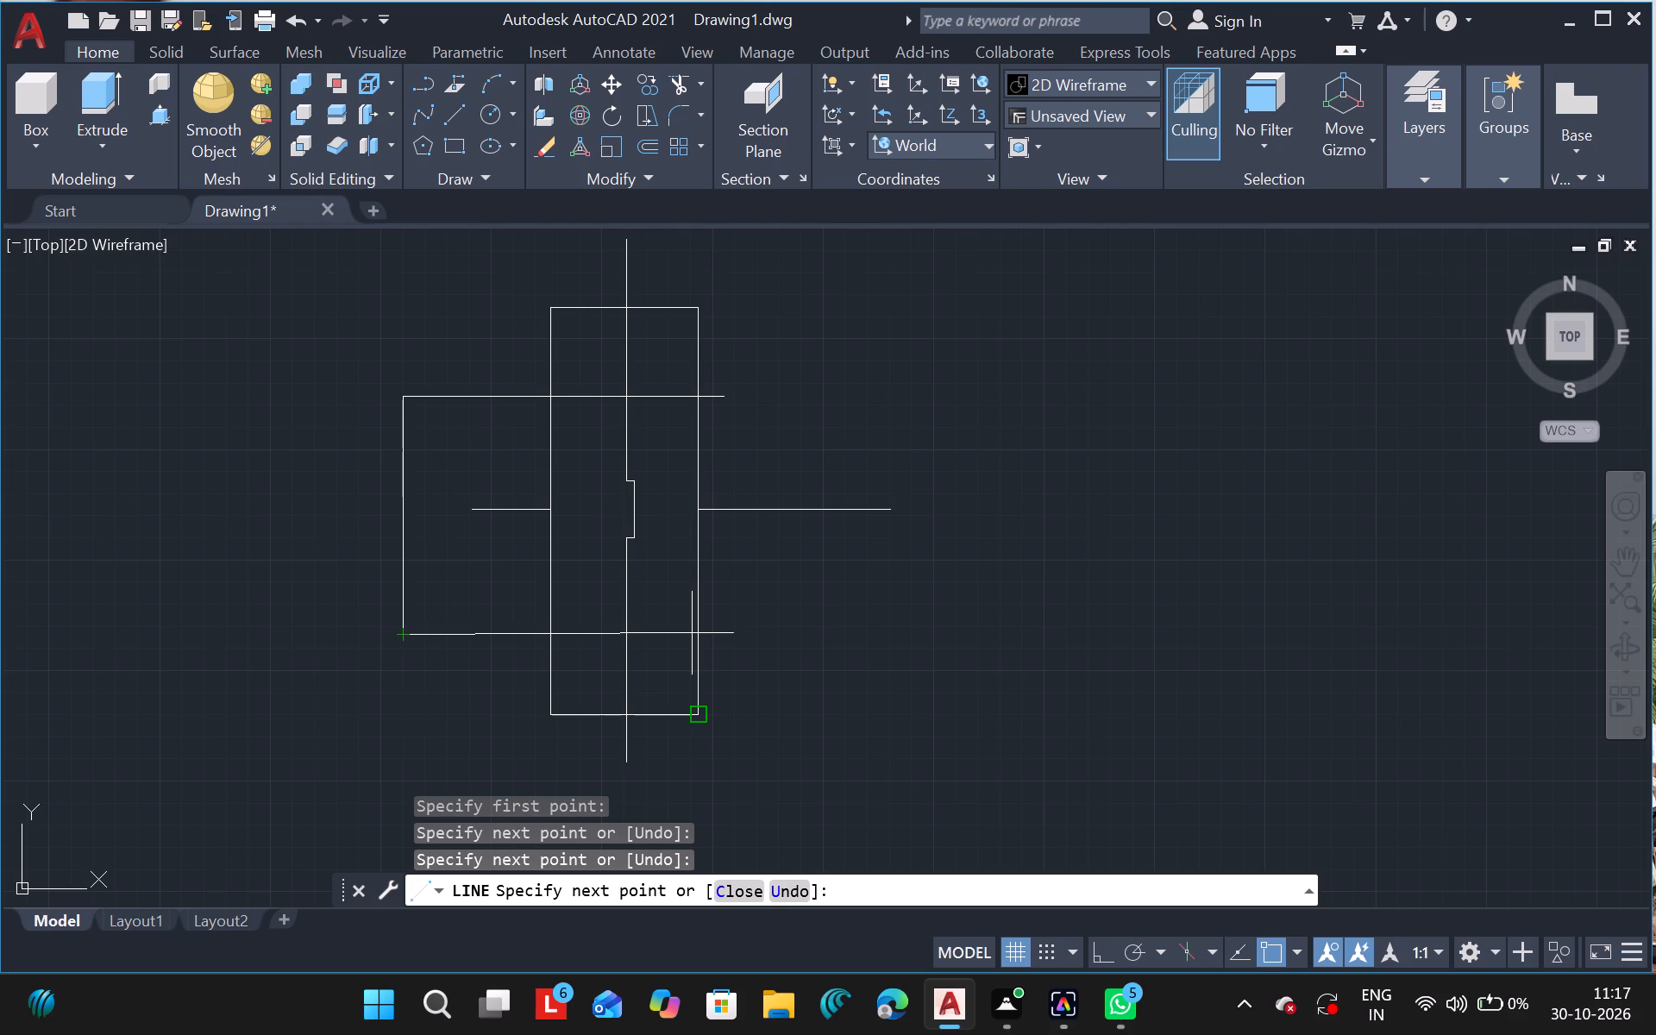
{"action": "left_click", "coordinate": [692, 634]}
{"action": "key", "text": "ctrl+z"}
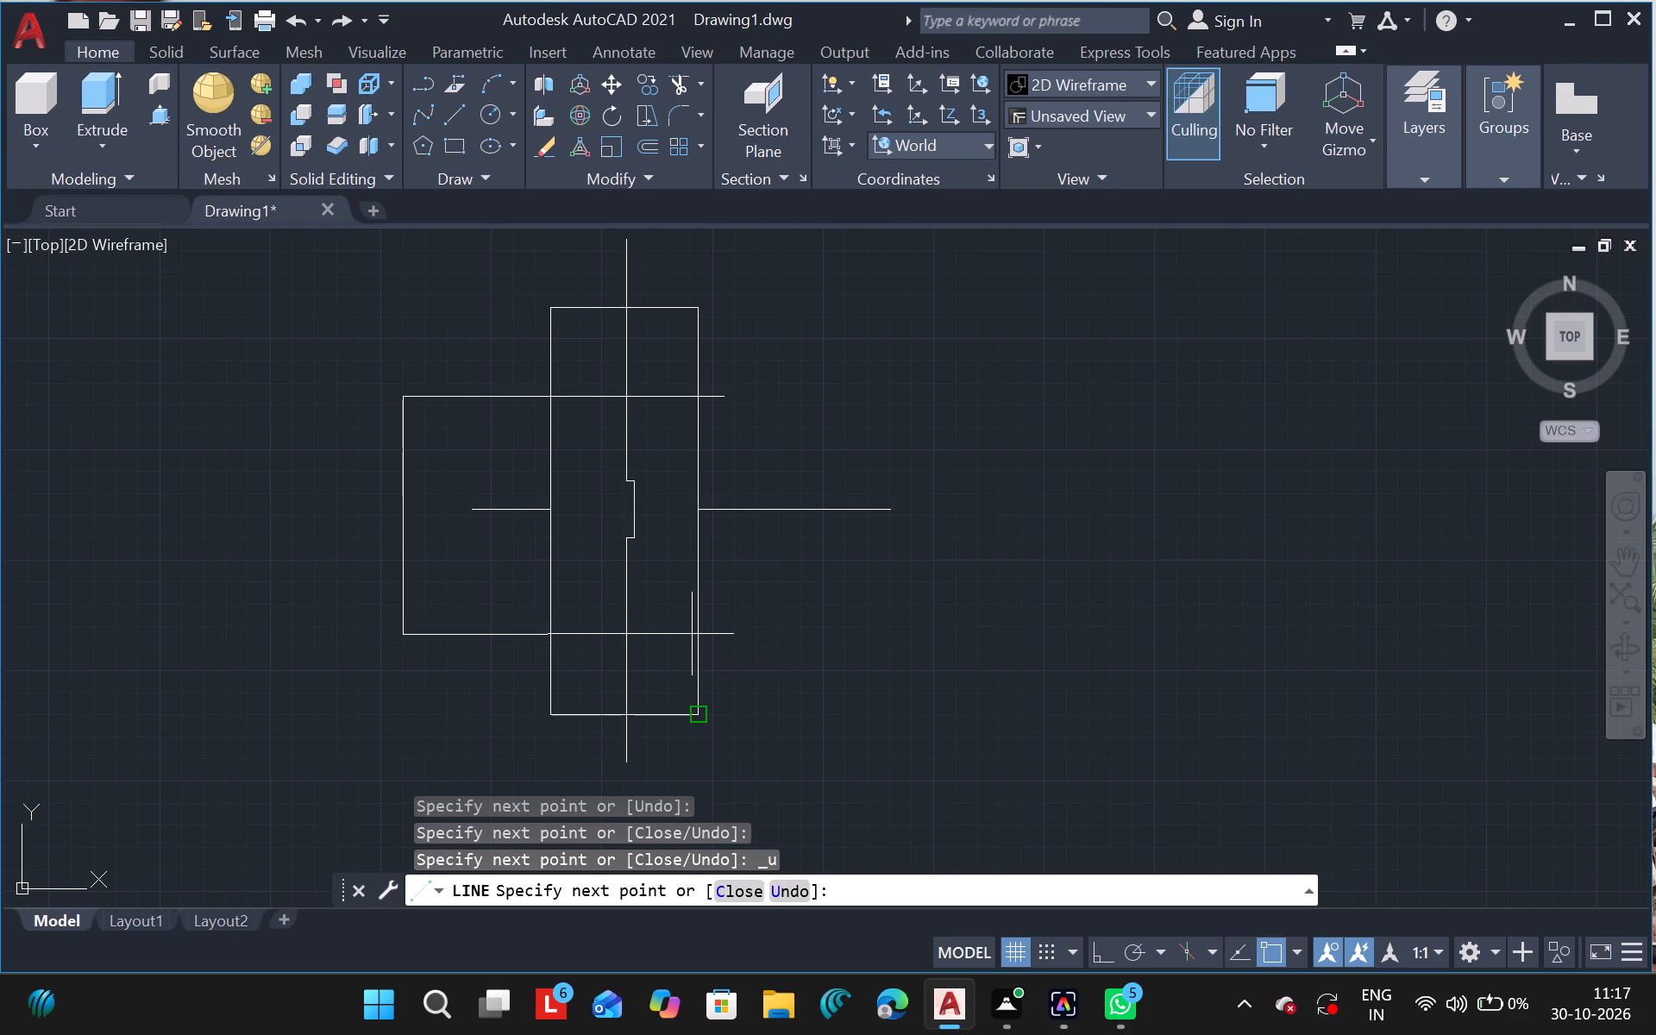
{"action": "left_click", "coordinate": [806, 635]}
{"action": "key", "text": "Escape"}
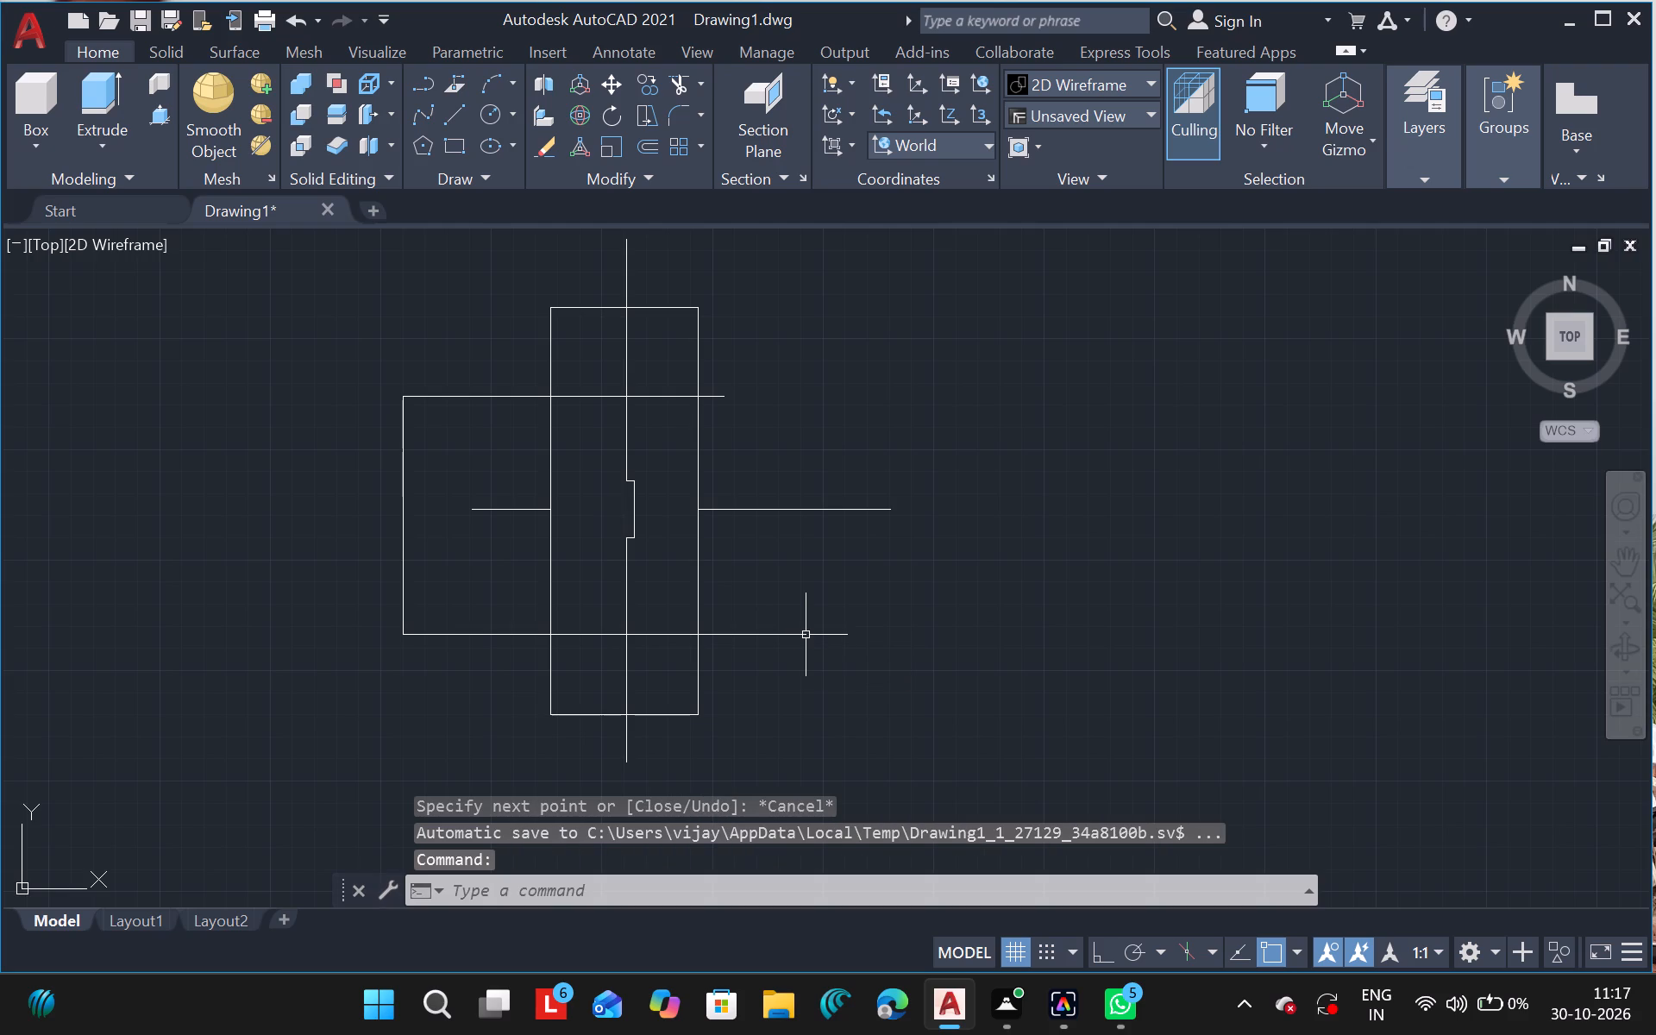
Trim the two new horizontal lines back to the vertical centreline and remove both horizontal centreline stubs outside the tall rectangle.
{"action": "type", "text": "tr"}
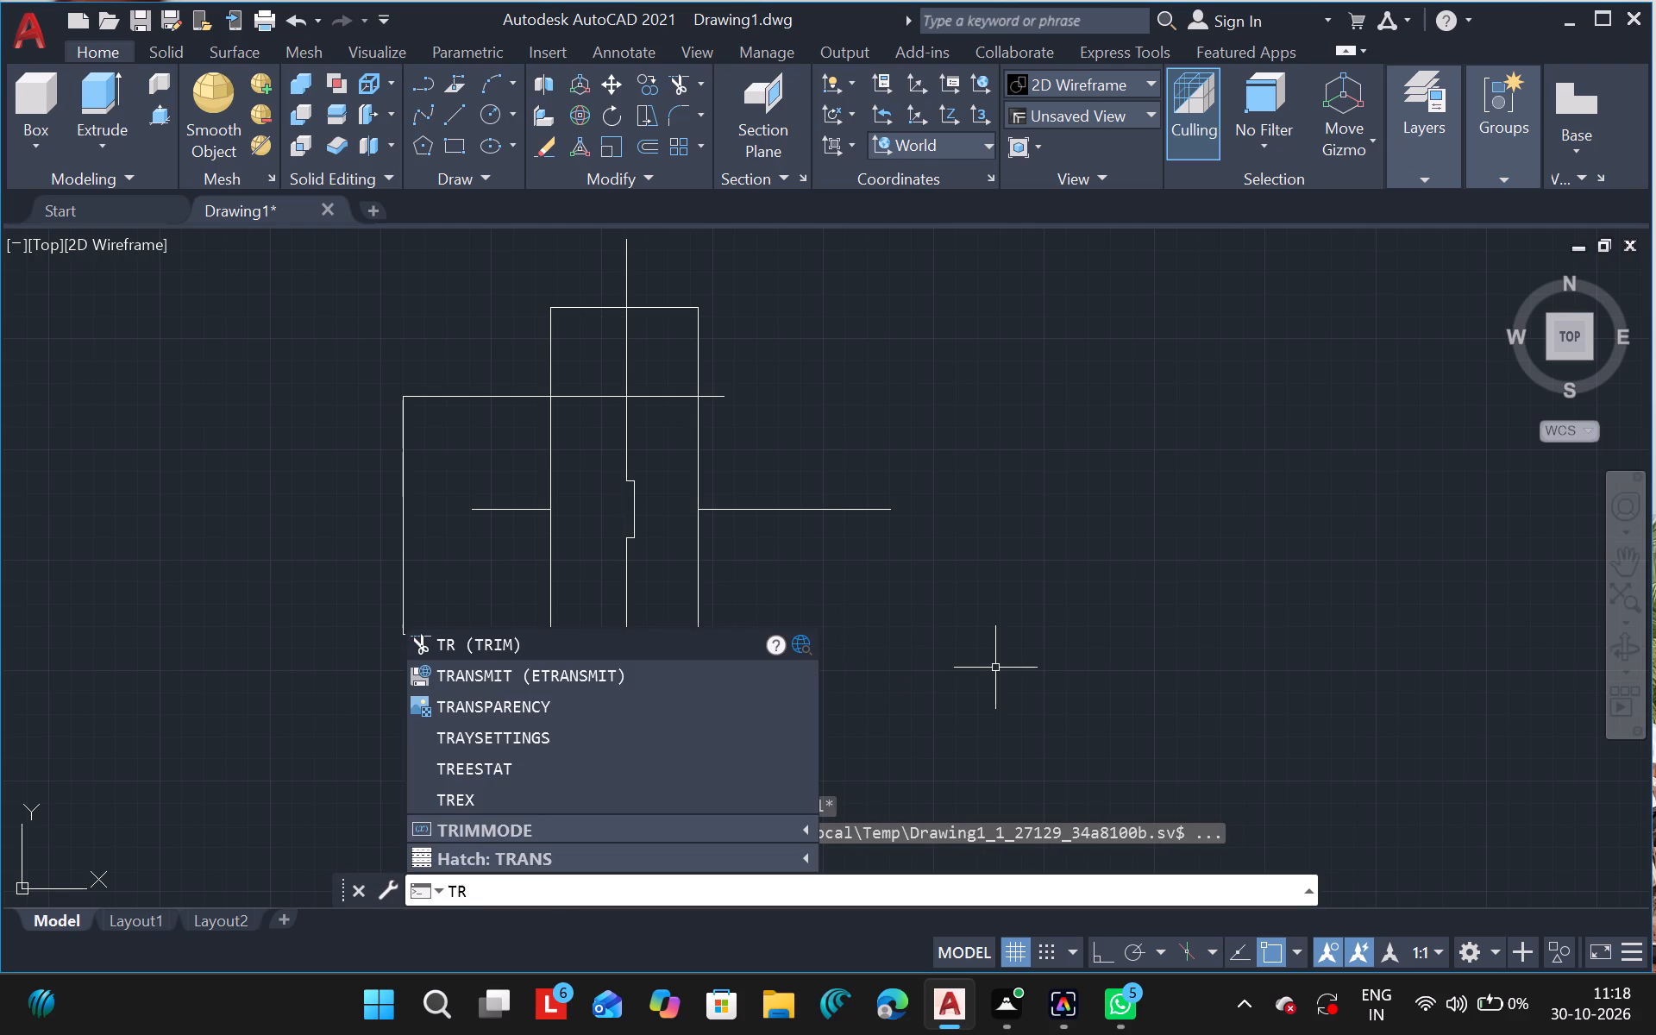
{"action": "left_click", "coordinate": [617, 644]}
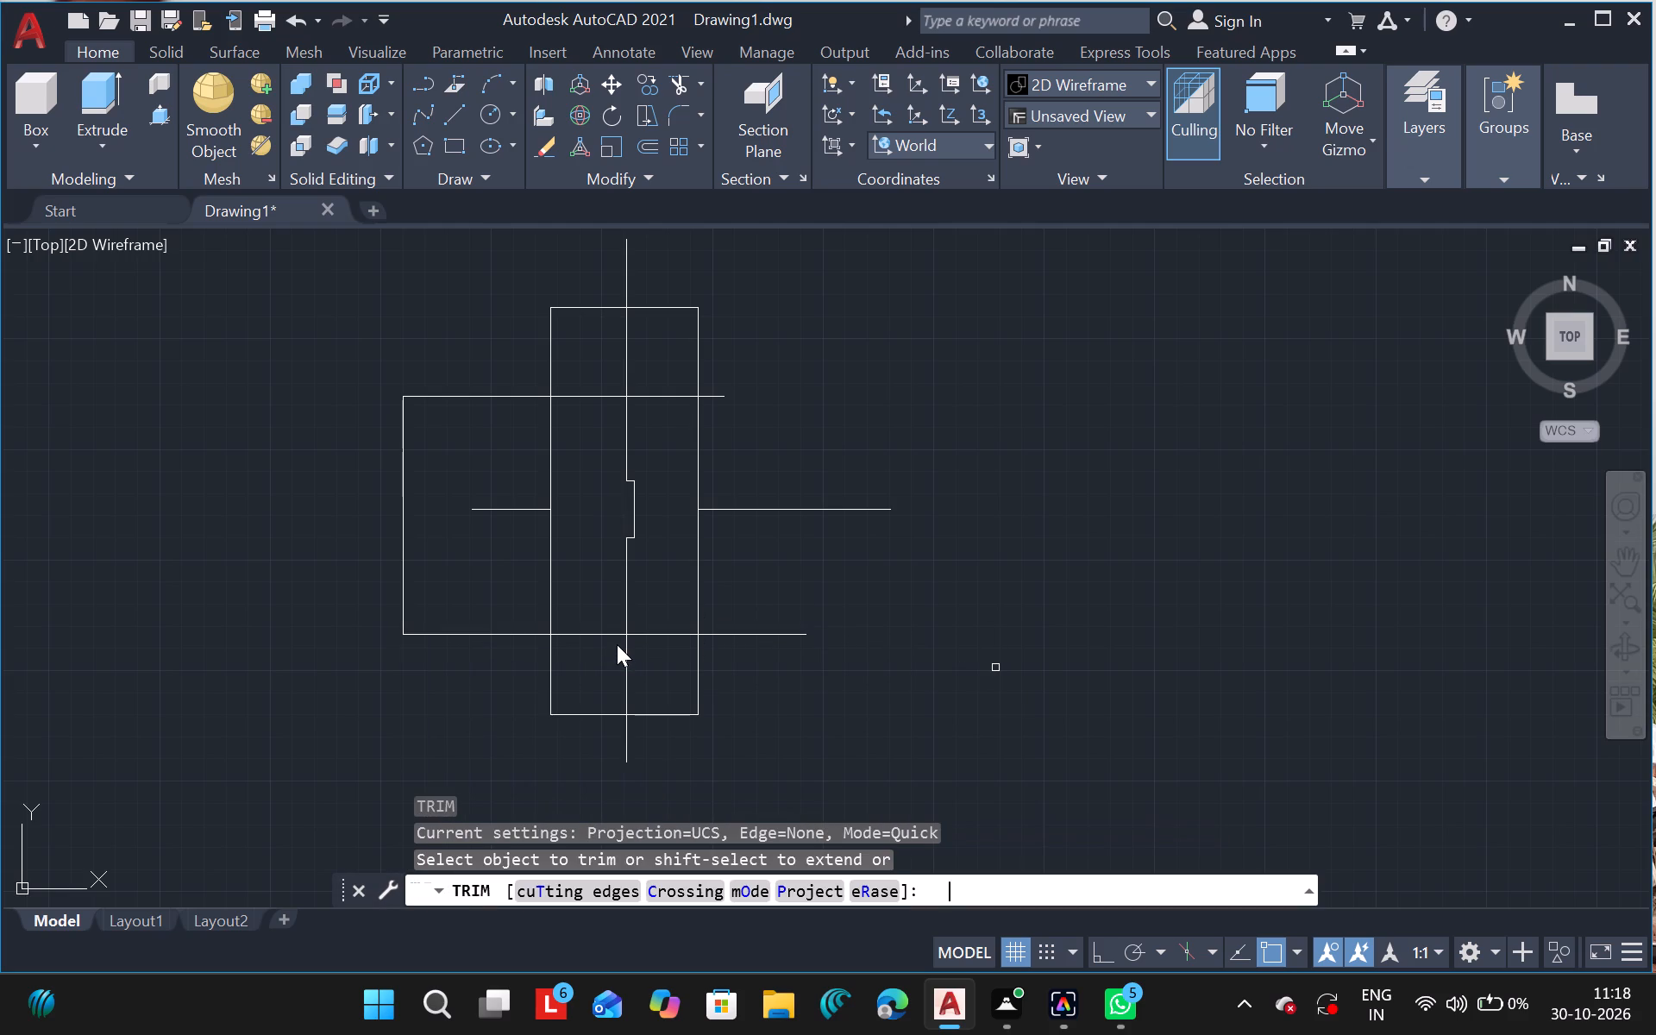
{"action": "left_click", "coordinate": [643, 637]}
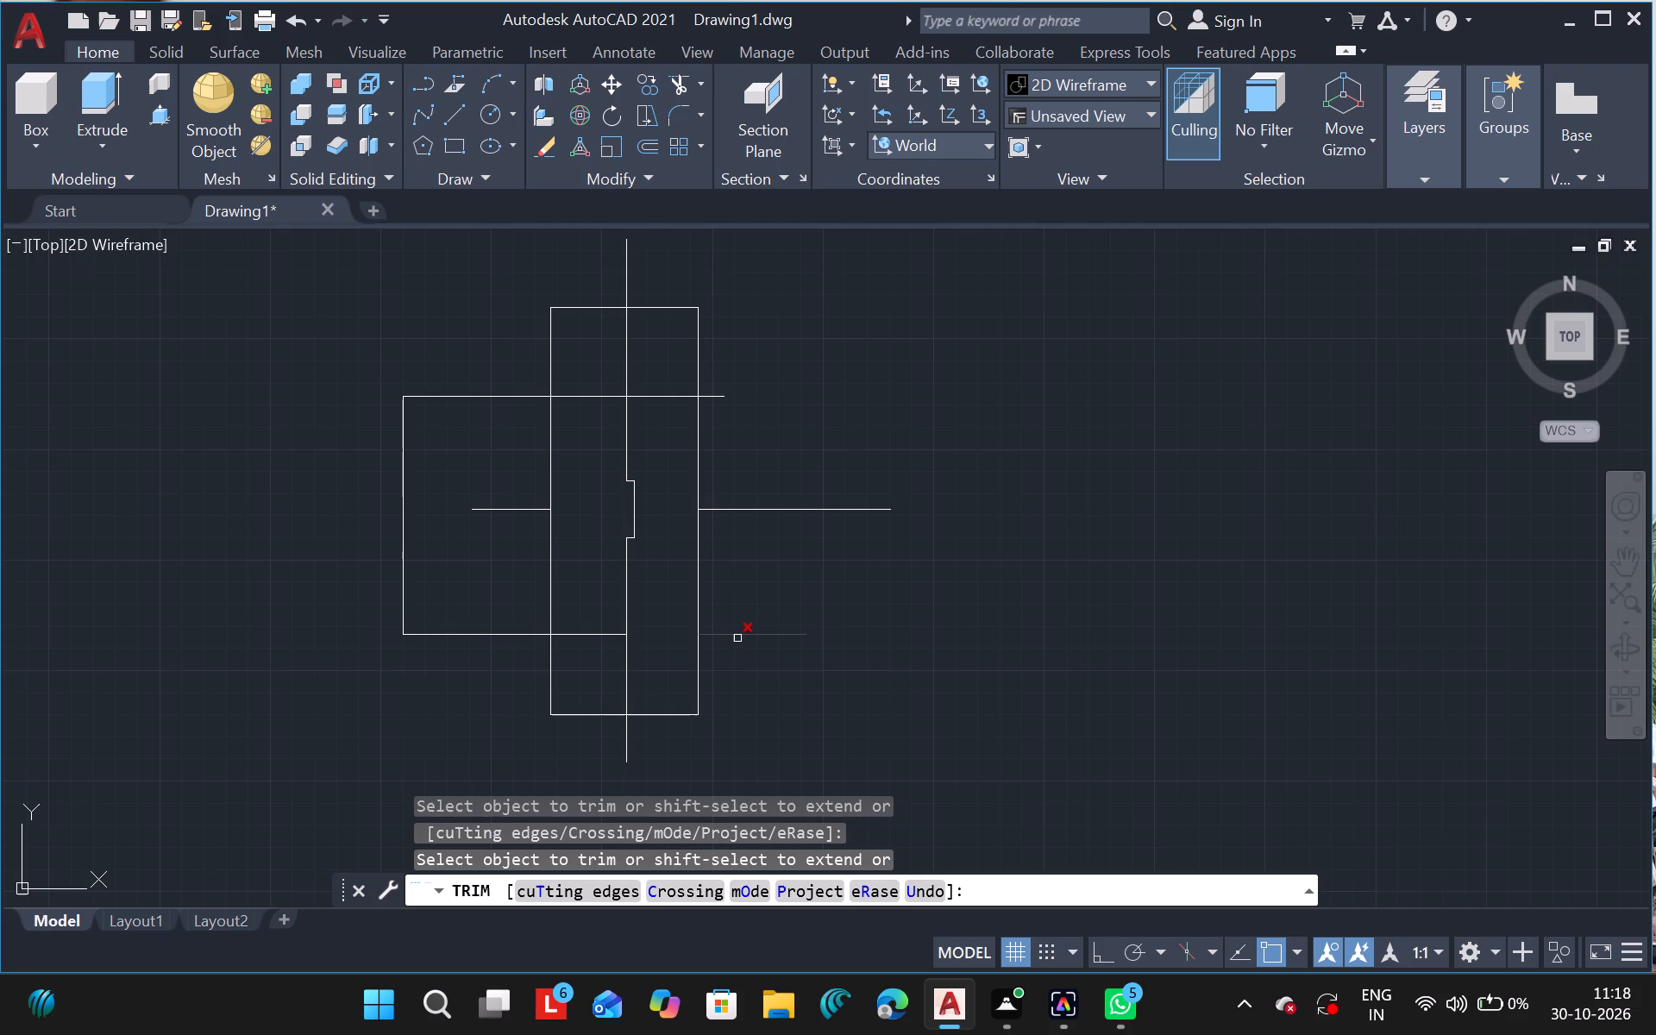
{"action": "left_click_drag", "start_coordinate": [737, 638], "coordinate": [513, 511]}
{"action": "left_click_drag", "start_coordinate": [513, 511], "coordinate": [655, 396]}
{"action": "left_click_drag", "start_coordinate": [655, 396], "coordinate": [666, 387]}
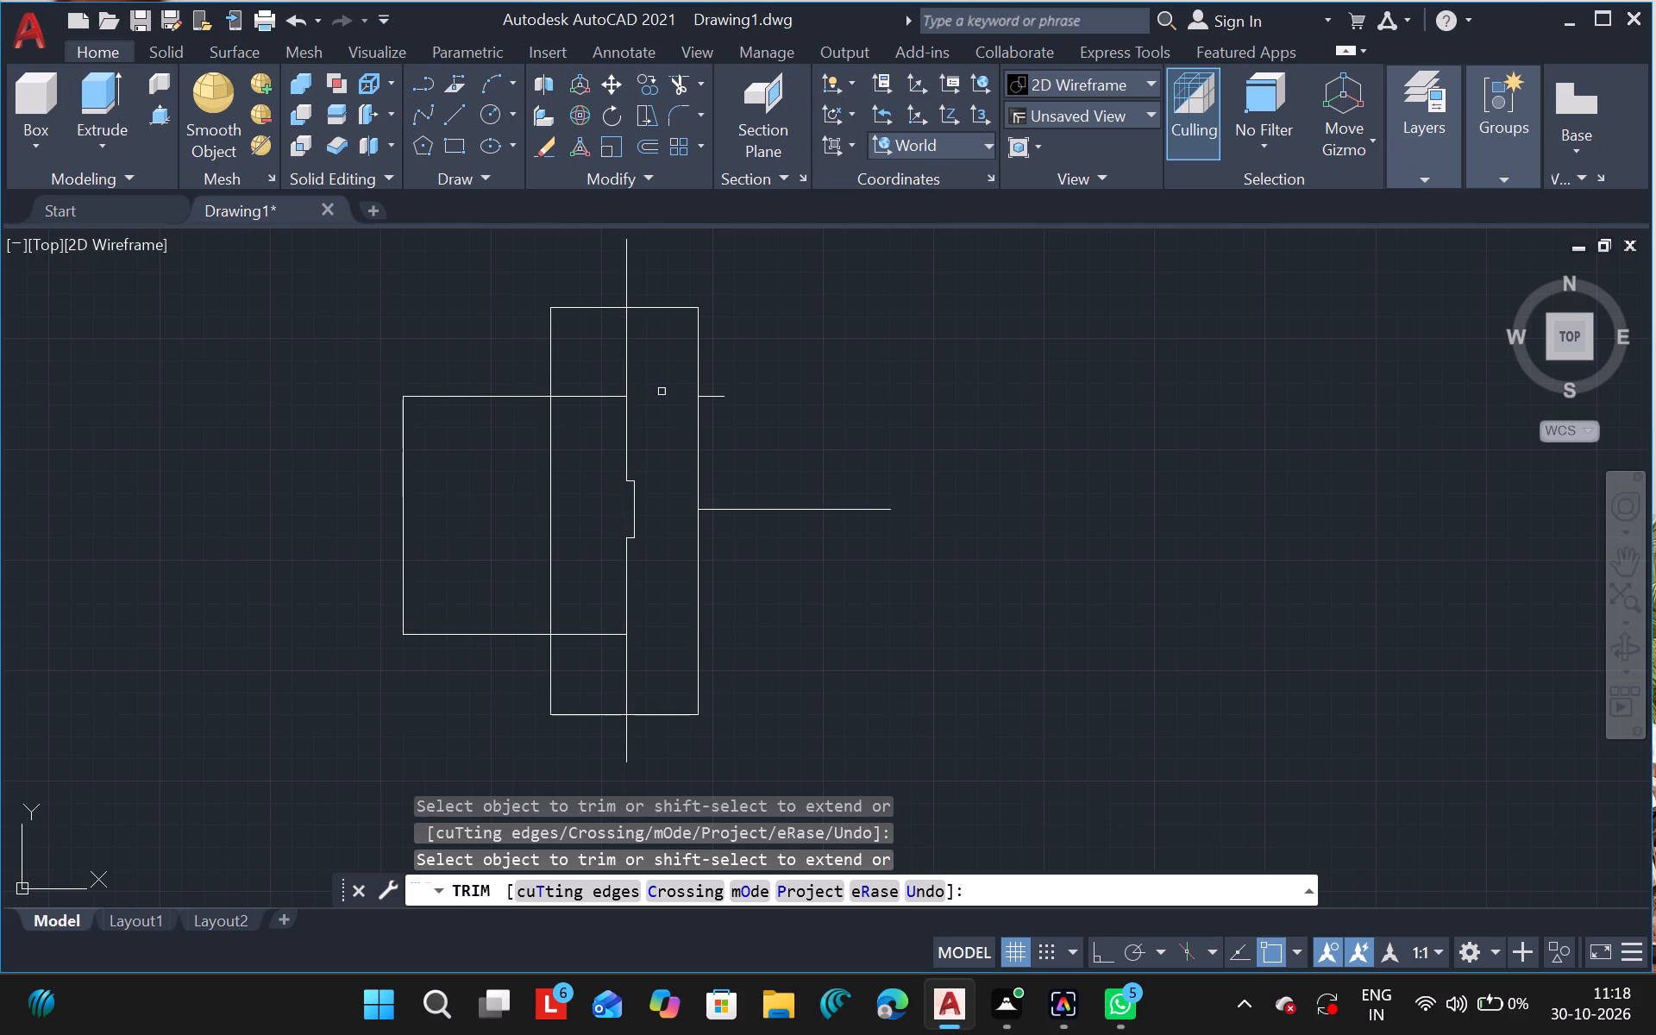
{"action": "left_click_drag", "start_coordinate": [666, 387], "coordinate": [713, 398]}
{"action": "left_click_drag", "start_coordinate": [713, 398], "coordinate": [753, 503]}
{"action": "left_click_drag", "start_coordinate": [753, 499], "coordinate": [745, 536]}
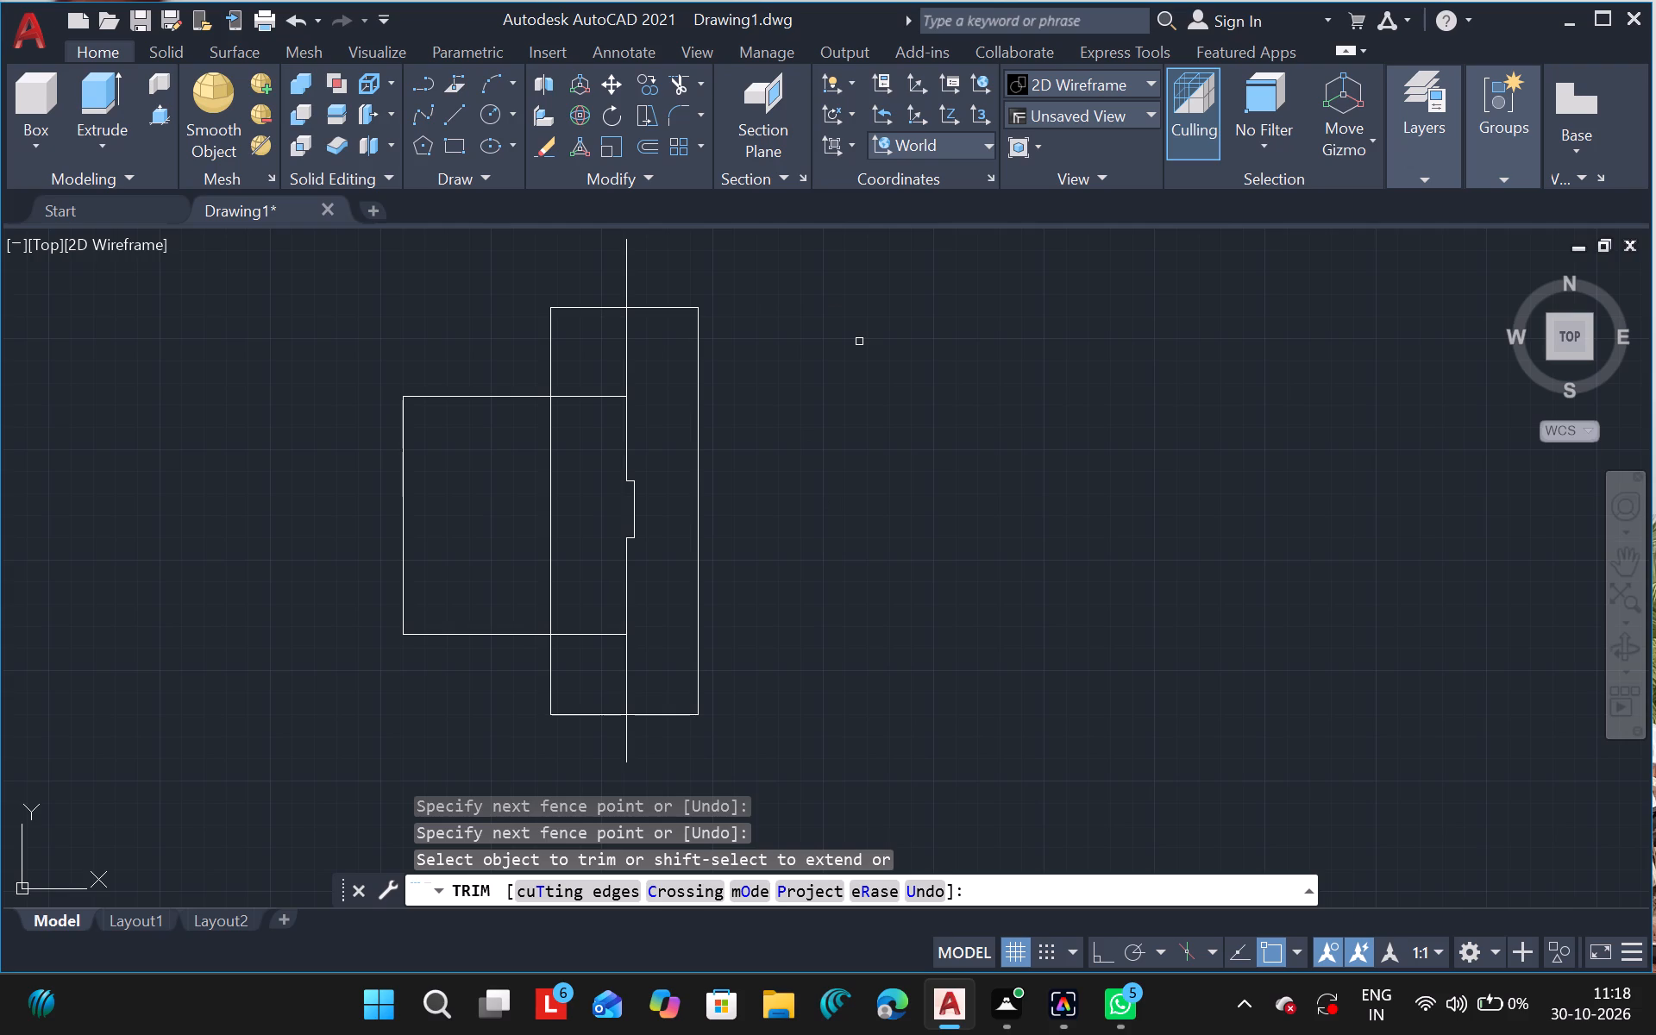
{"action": "key", "text": "Escape"}
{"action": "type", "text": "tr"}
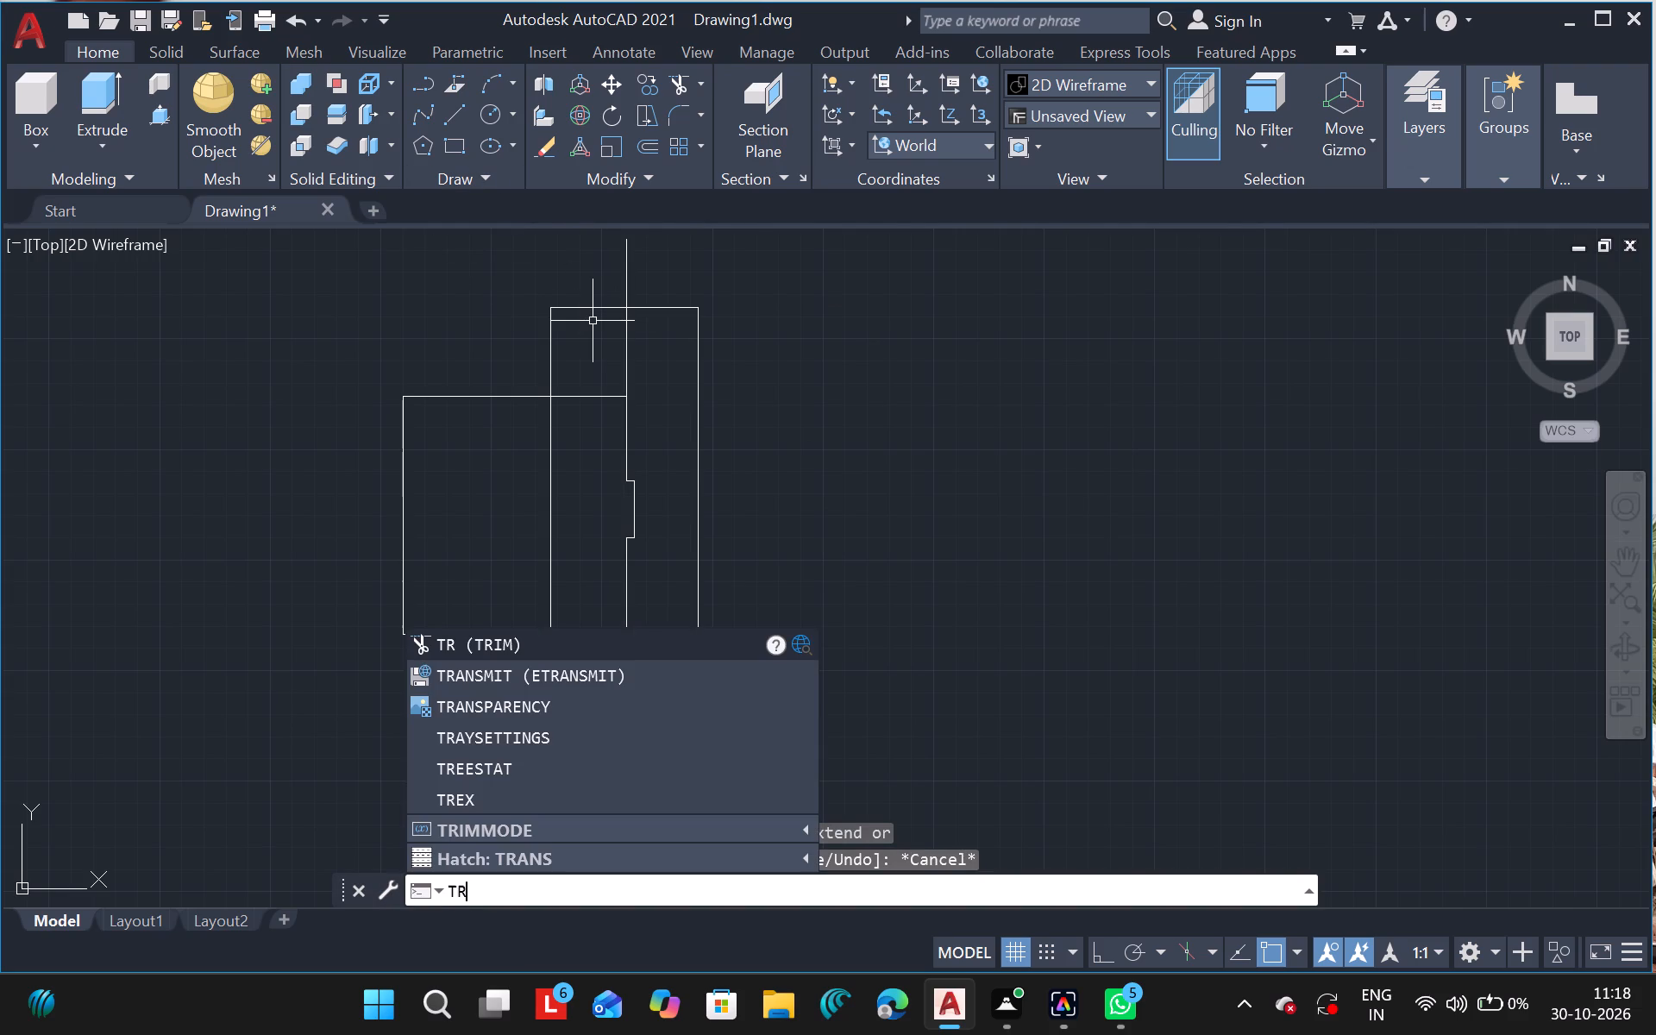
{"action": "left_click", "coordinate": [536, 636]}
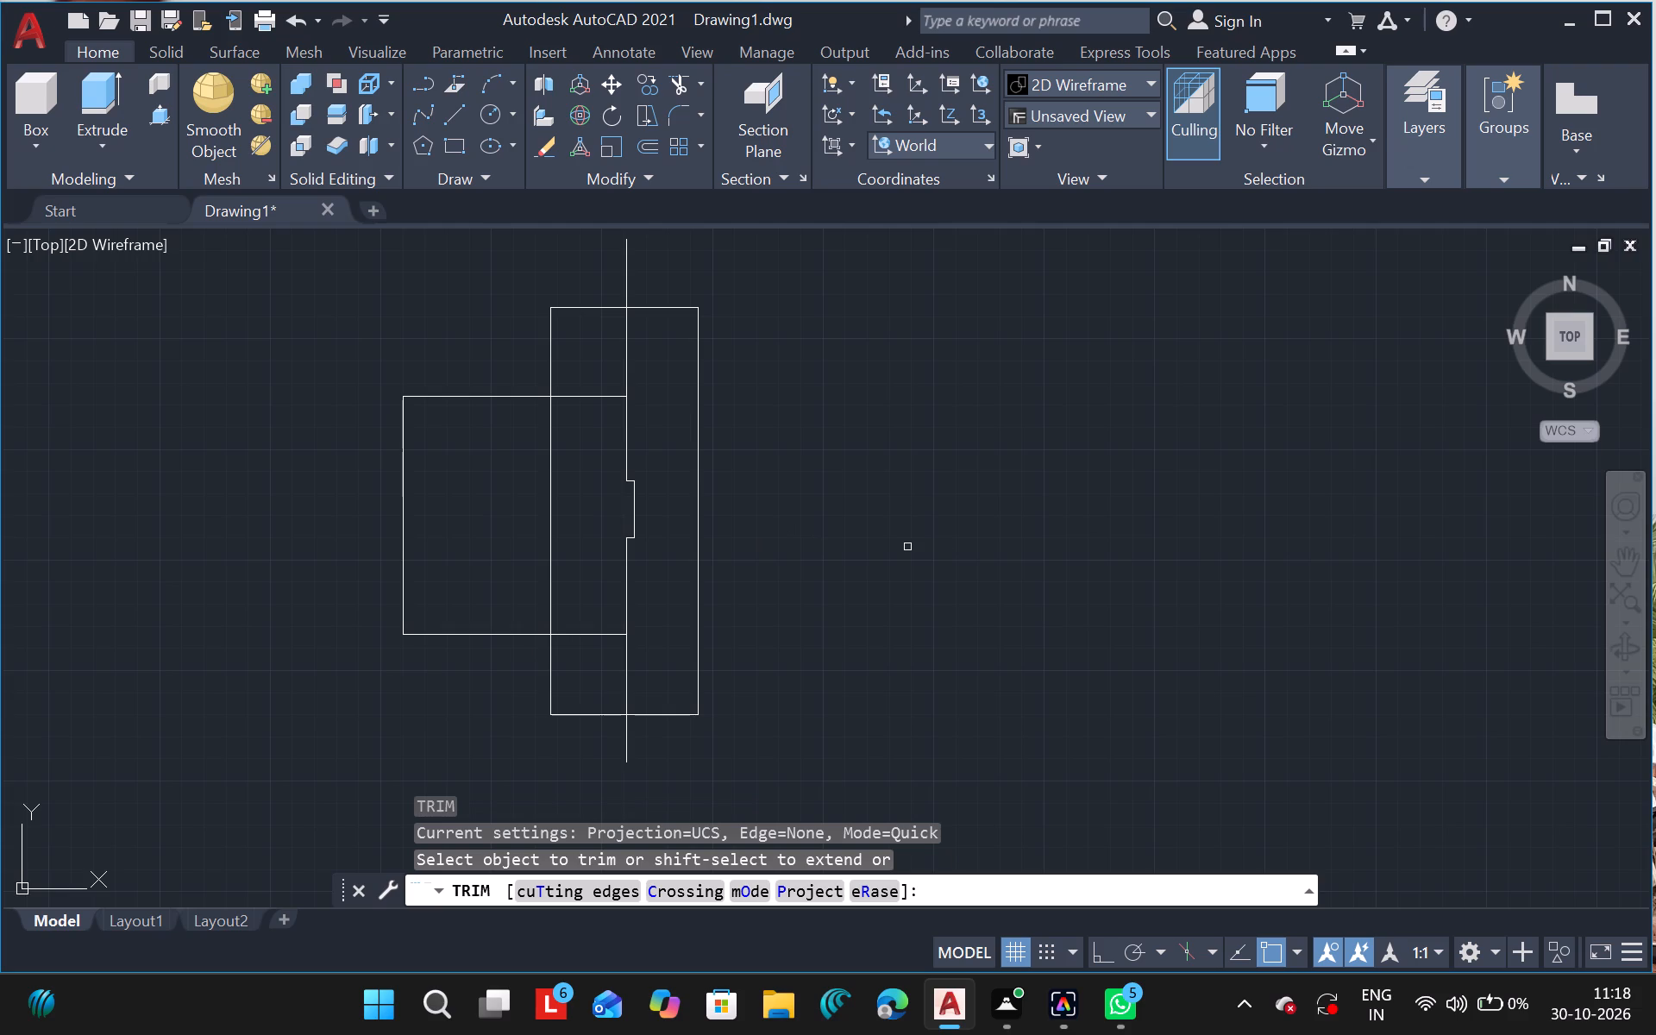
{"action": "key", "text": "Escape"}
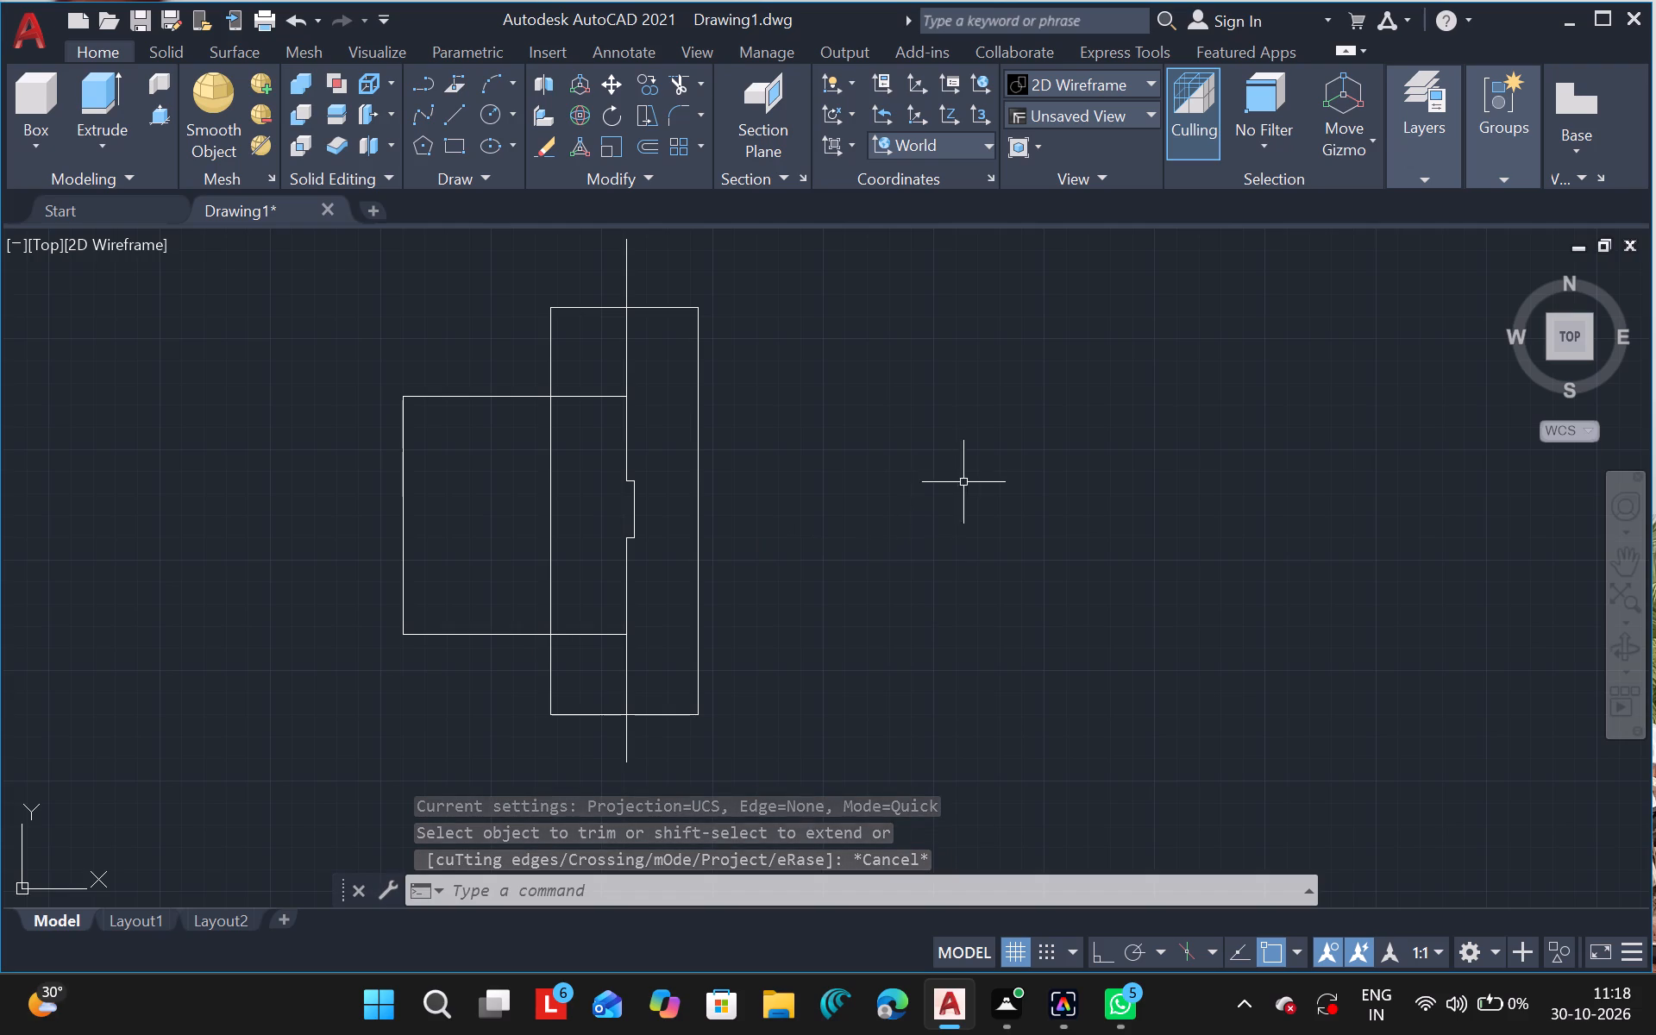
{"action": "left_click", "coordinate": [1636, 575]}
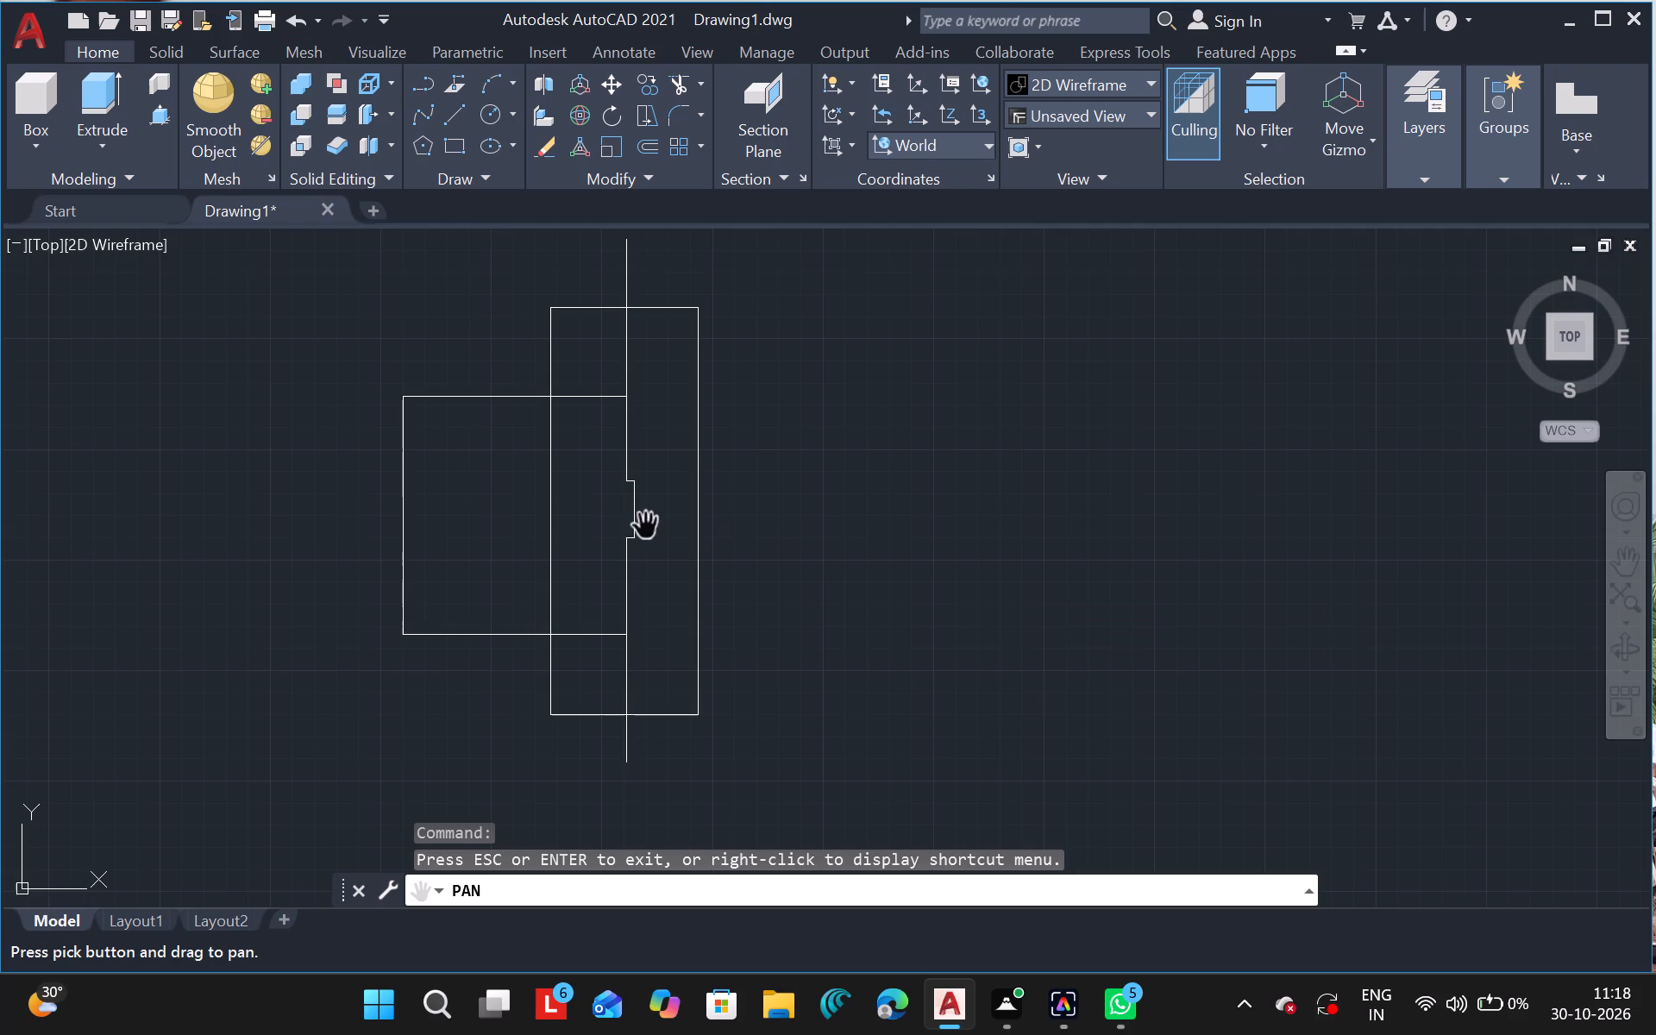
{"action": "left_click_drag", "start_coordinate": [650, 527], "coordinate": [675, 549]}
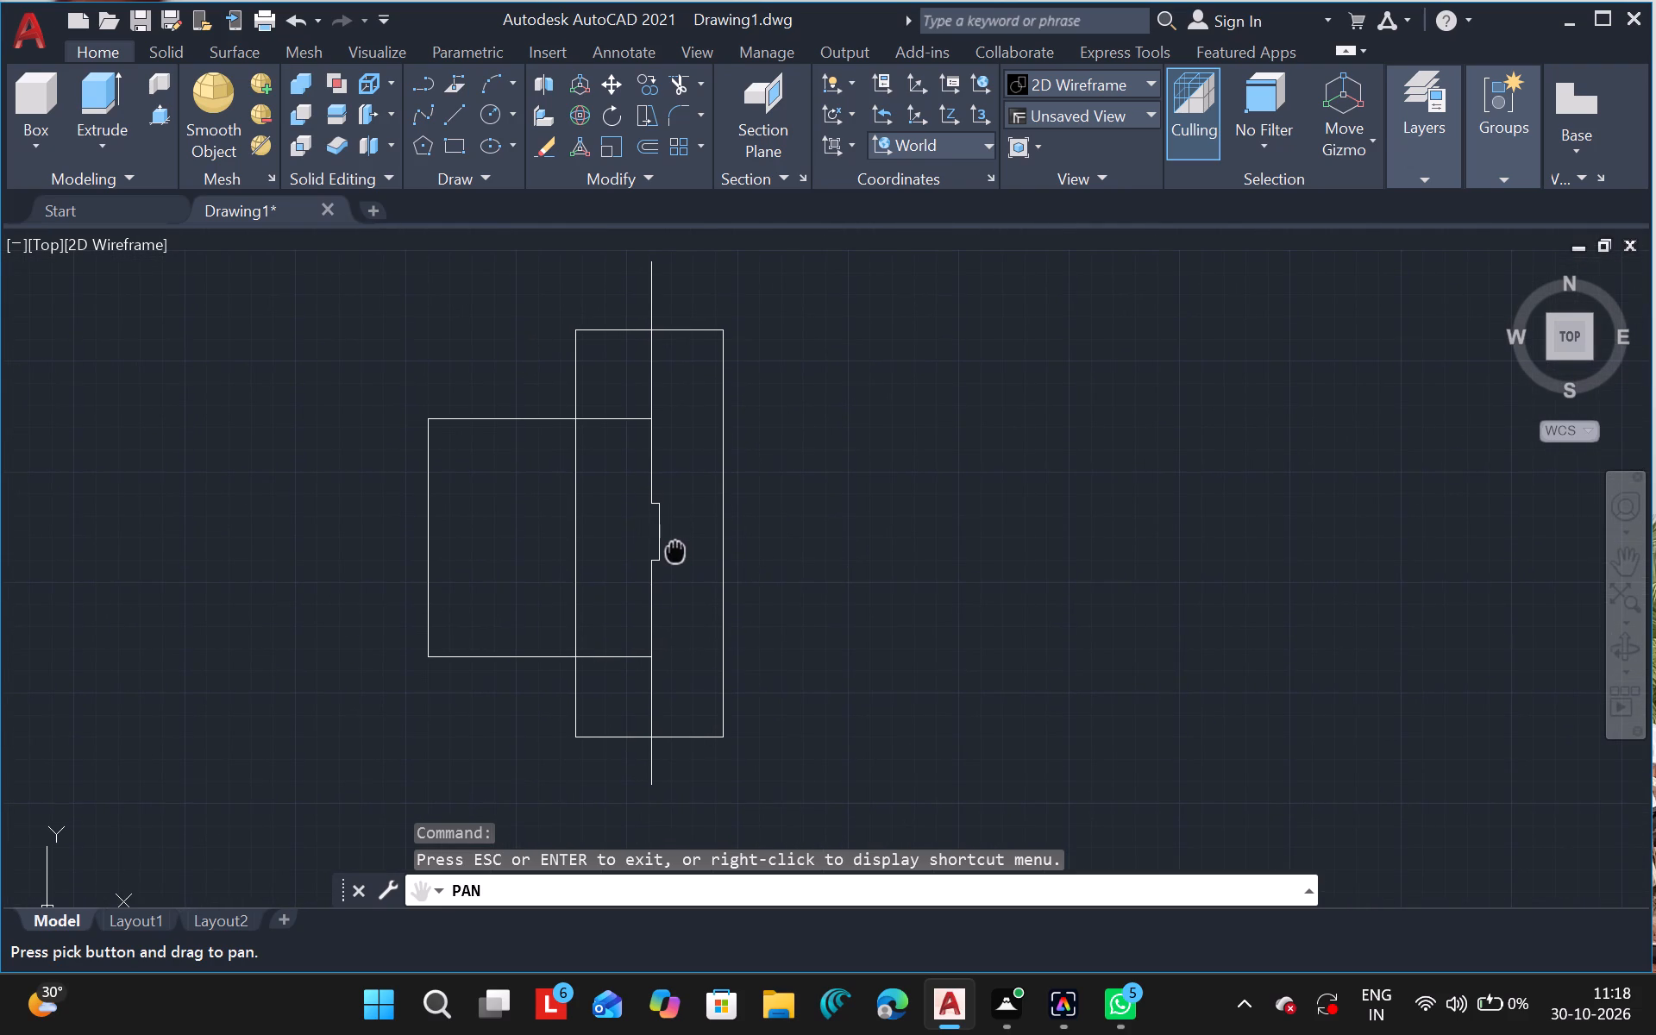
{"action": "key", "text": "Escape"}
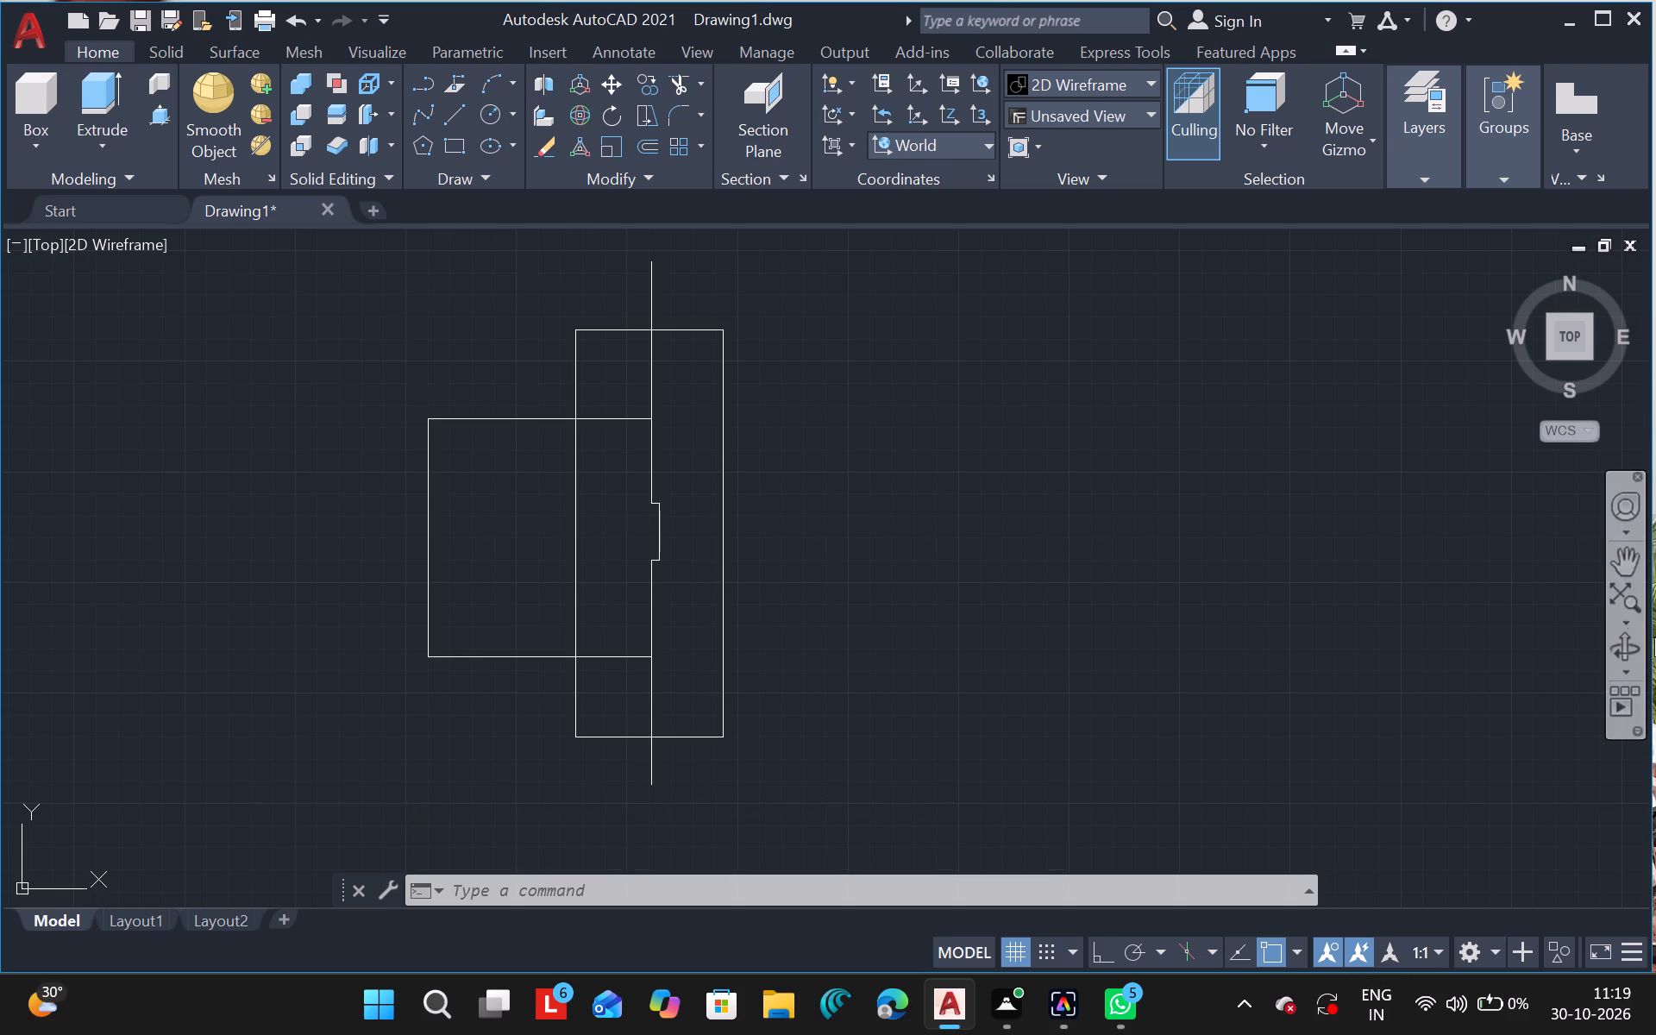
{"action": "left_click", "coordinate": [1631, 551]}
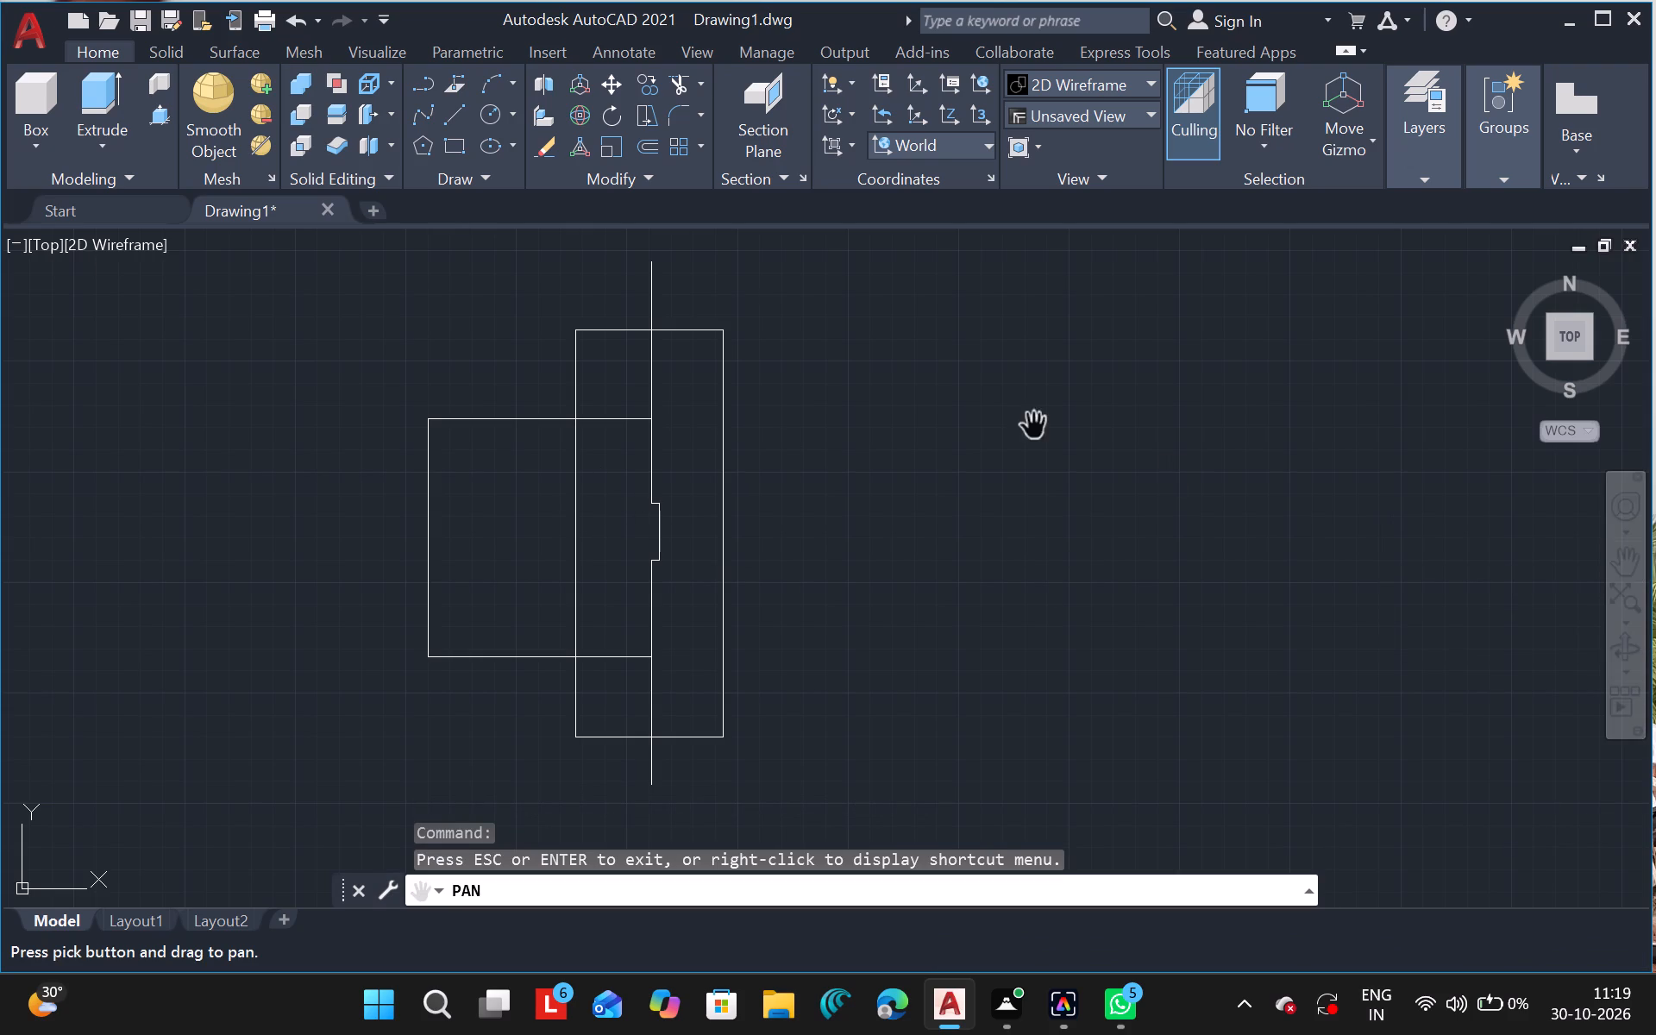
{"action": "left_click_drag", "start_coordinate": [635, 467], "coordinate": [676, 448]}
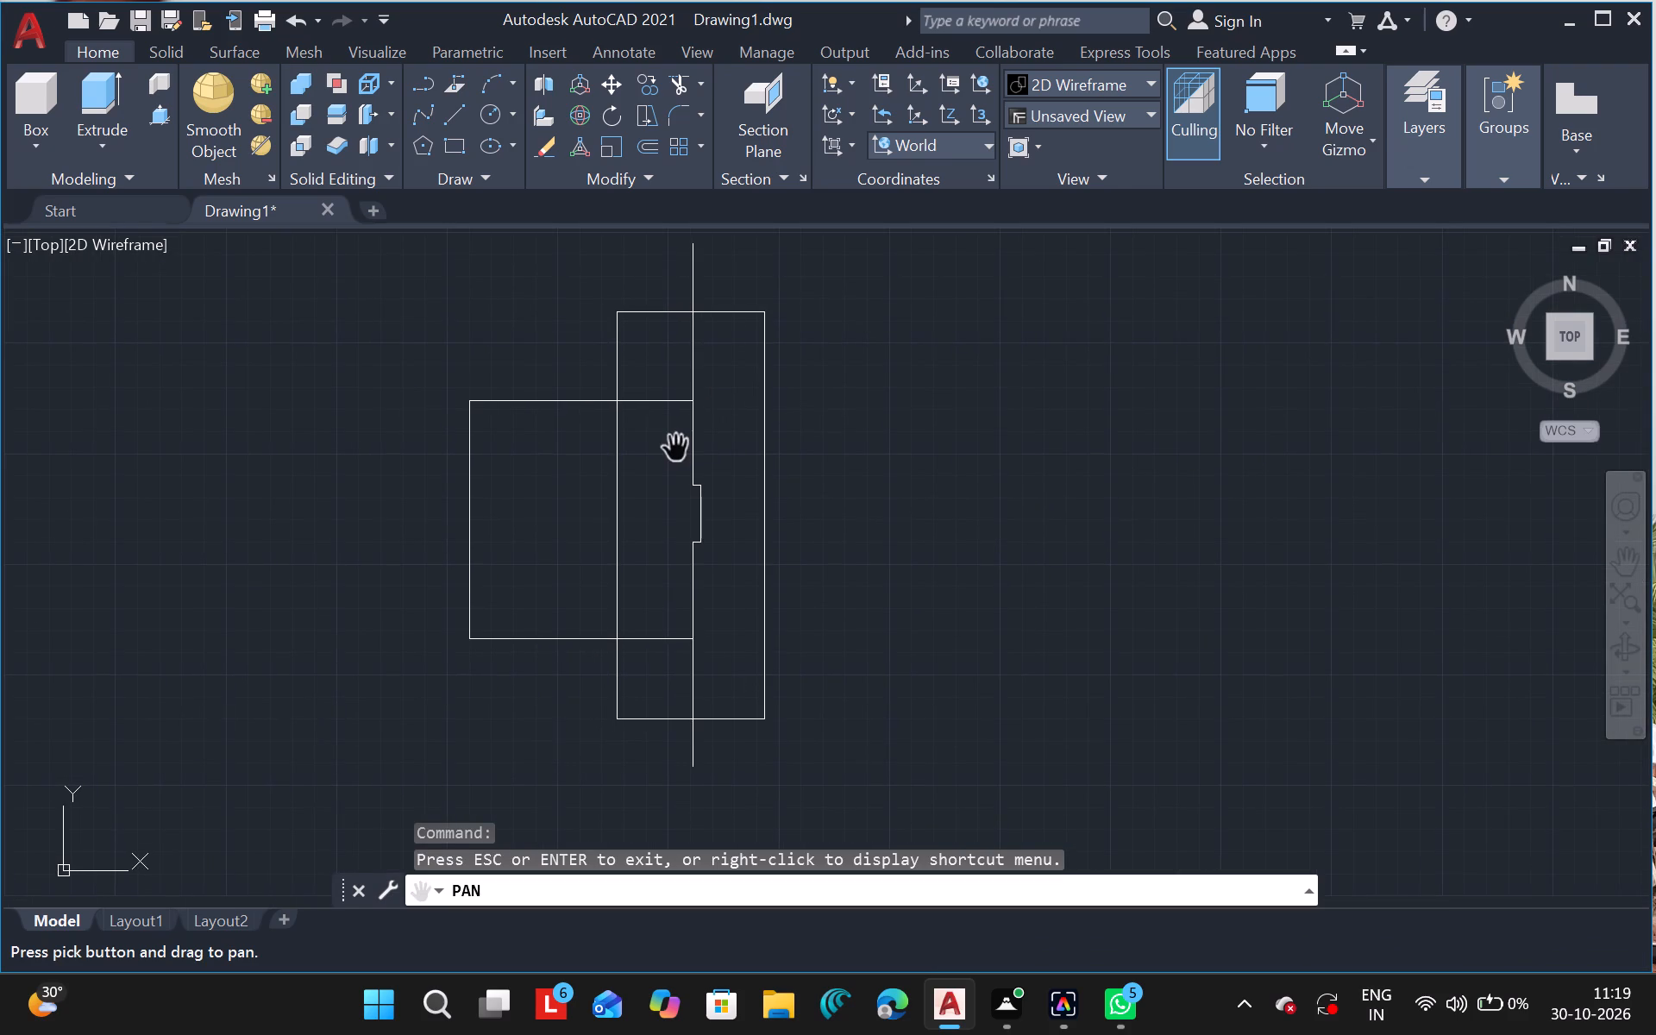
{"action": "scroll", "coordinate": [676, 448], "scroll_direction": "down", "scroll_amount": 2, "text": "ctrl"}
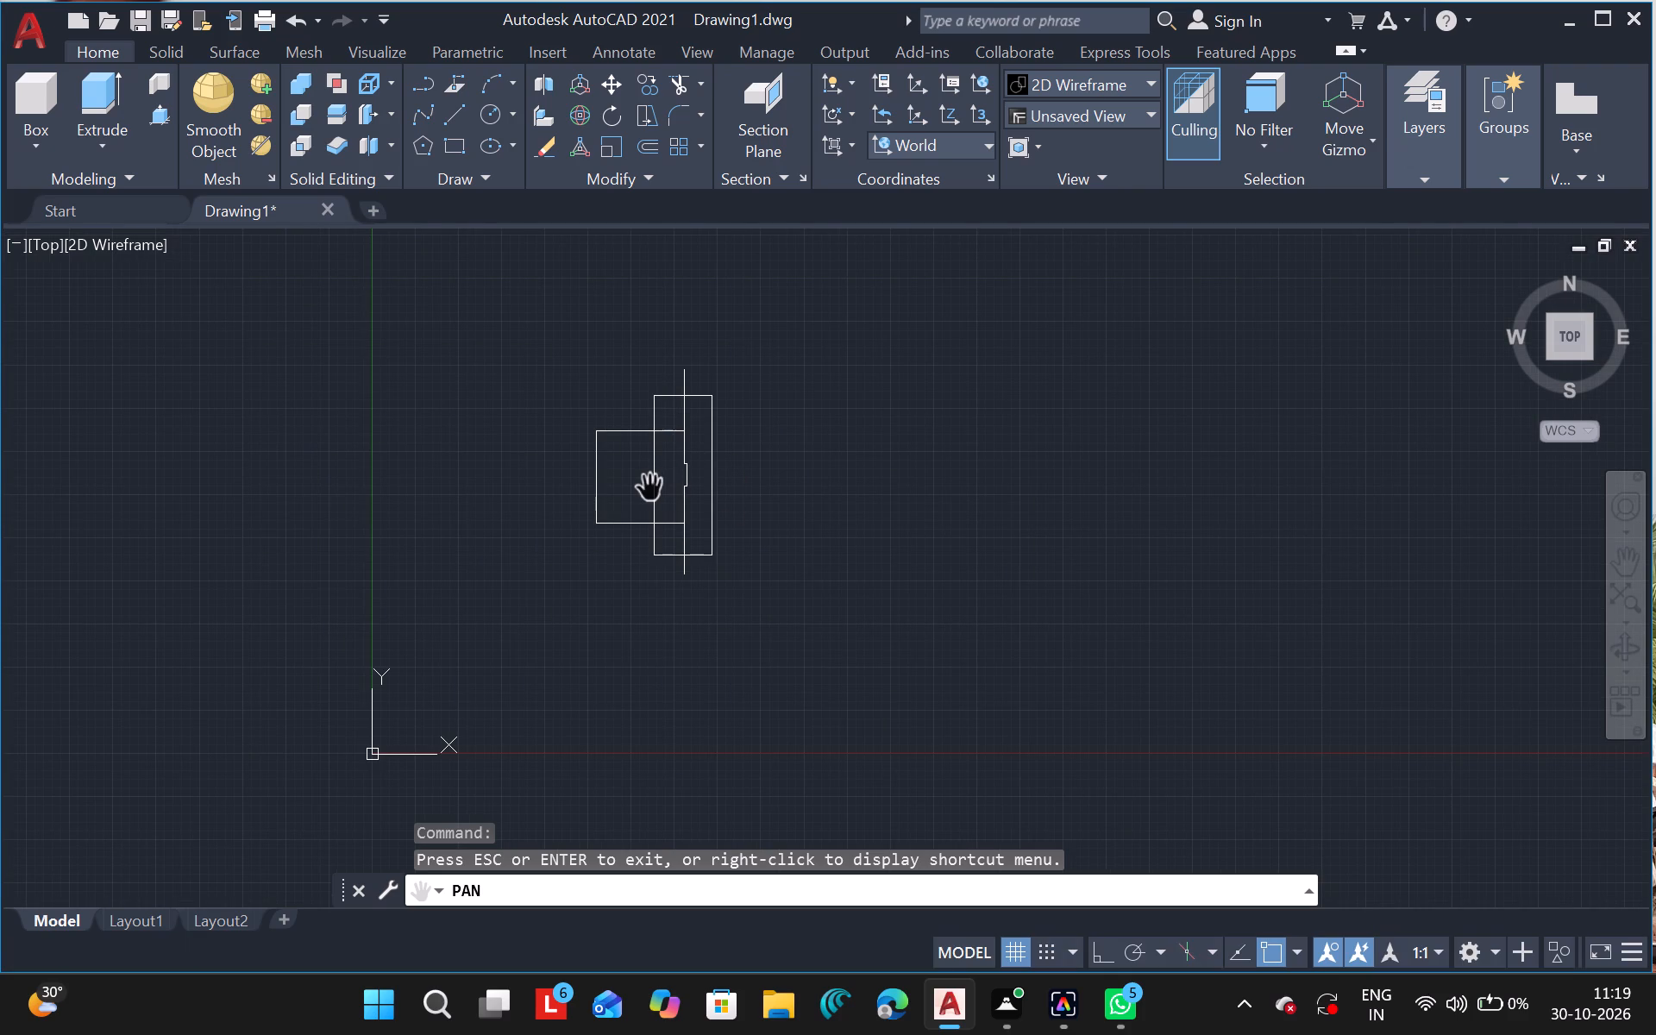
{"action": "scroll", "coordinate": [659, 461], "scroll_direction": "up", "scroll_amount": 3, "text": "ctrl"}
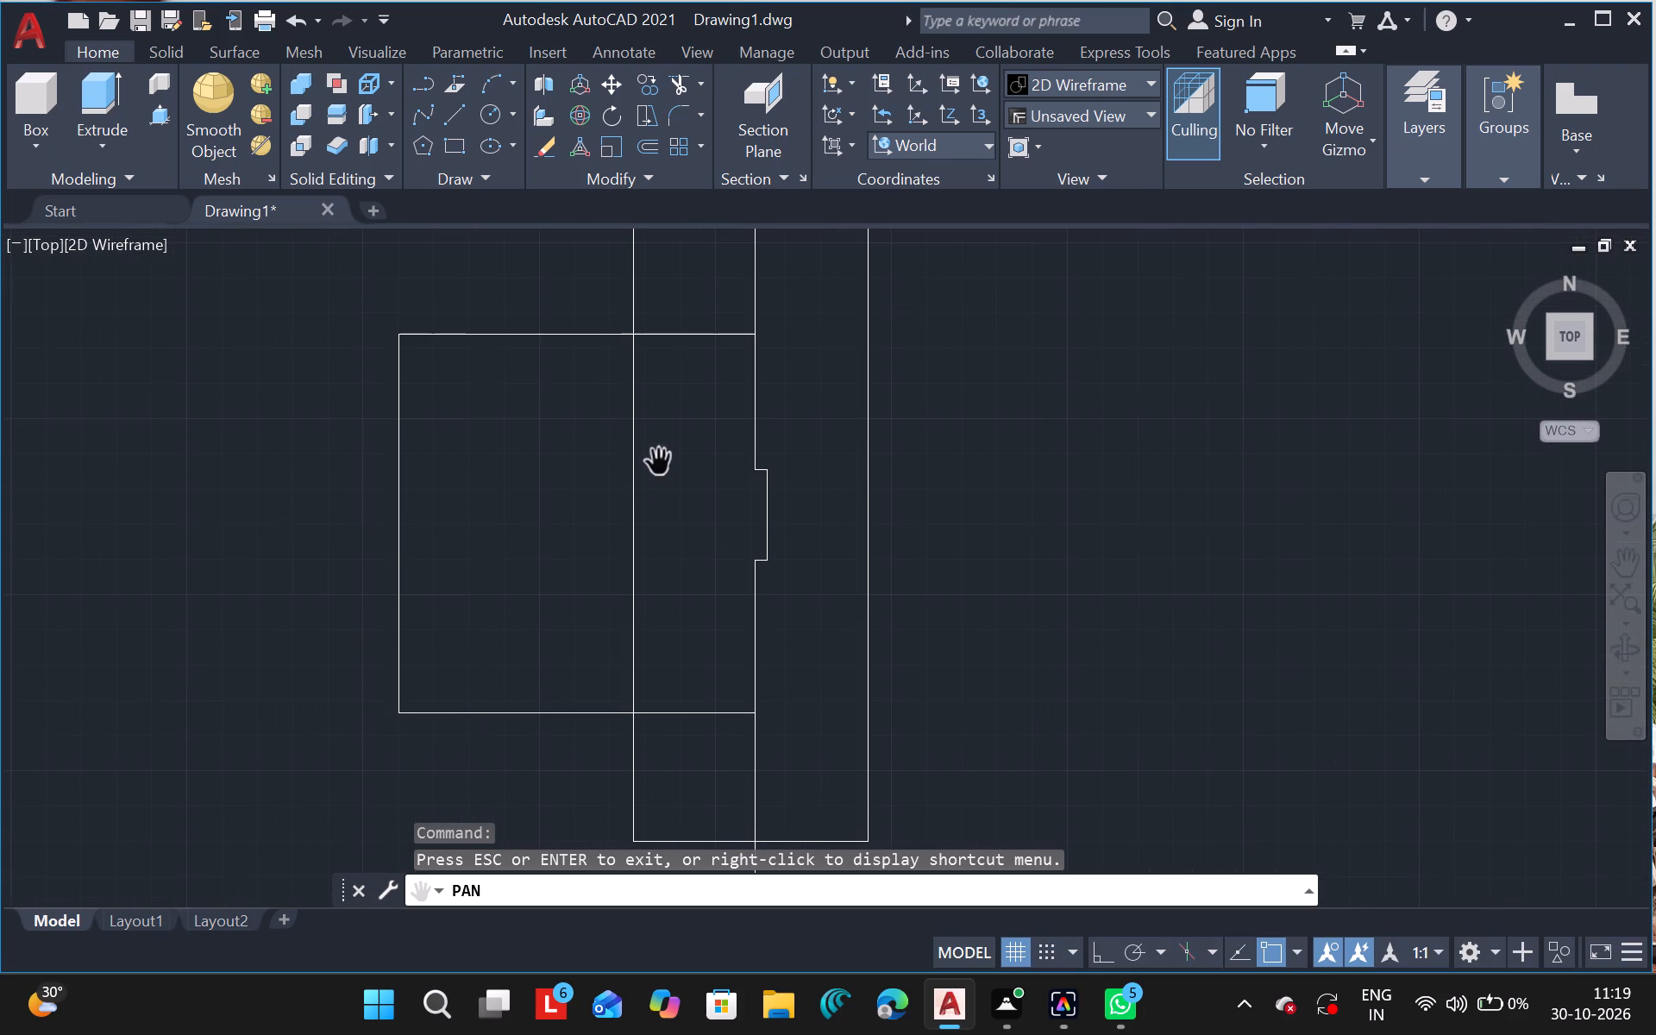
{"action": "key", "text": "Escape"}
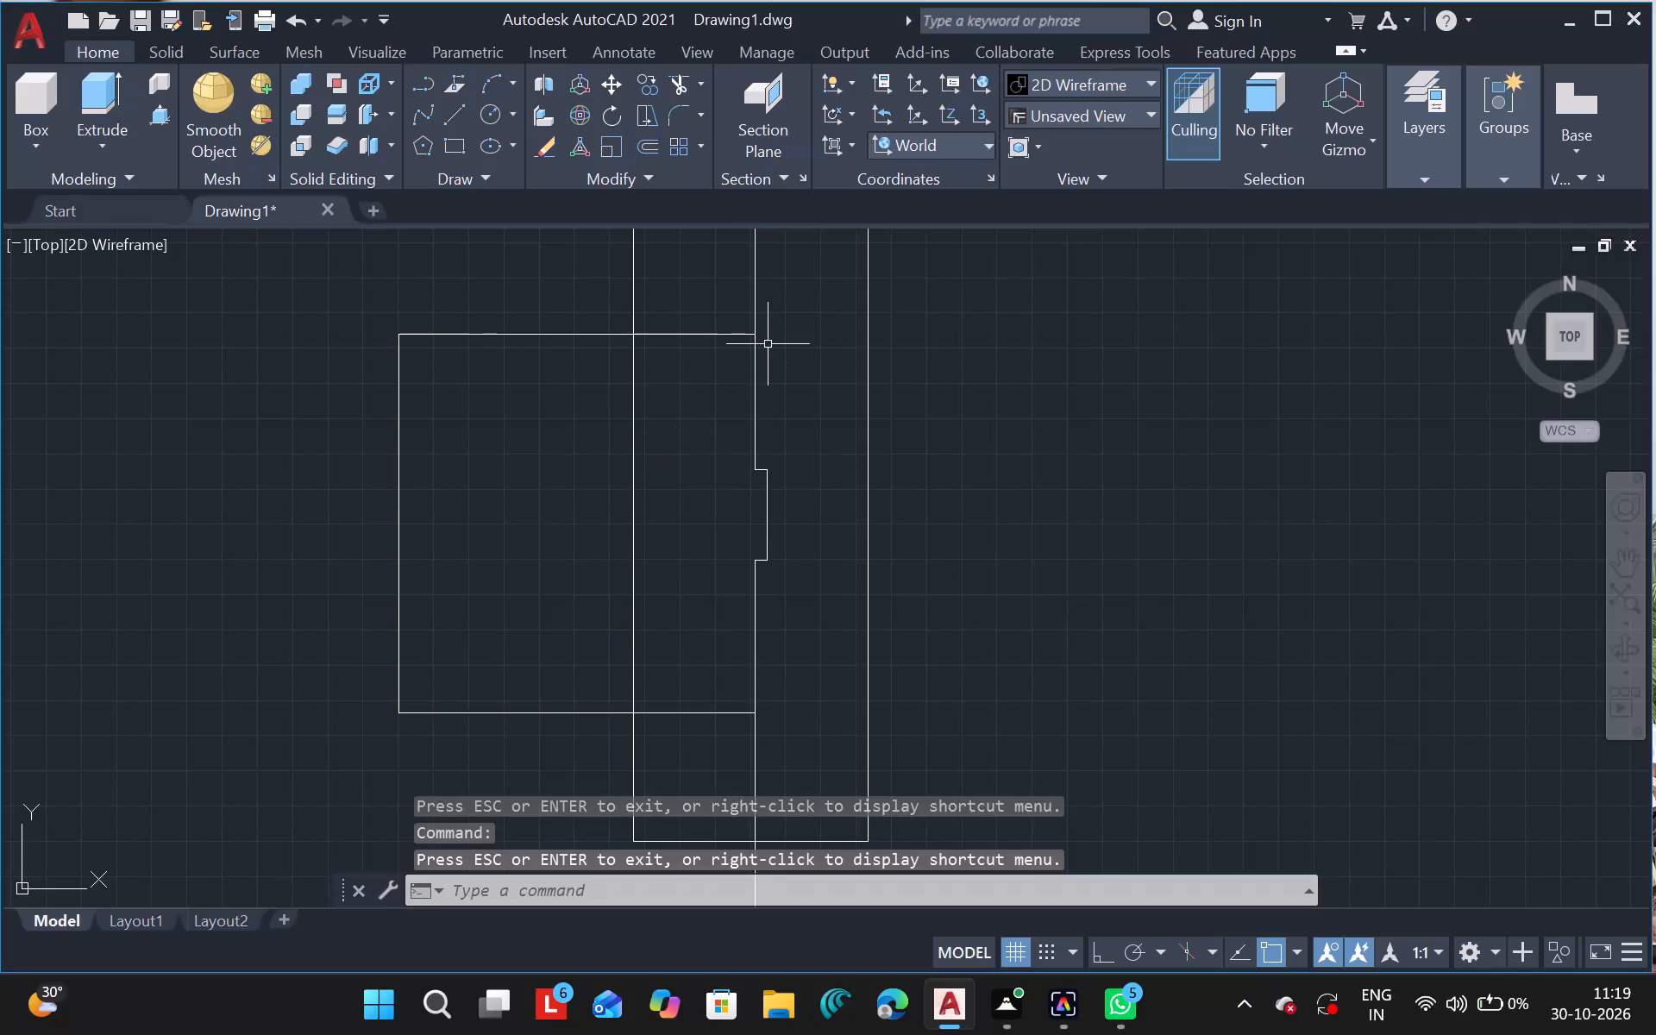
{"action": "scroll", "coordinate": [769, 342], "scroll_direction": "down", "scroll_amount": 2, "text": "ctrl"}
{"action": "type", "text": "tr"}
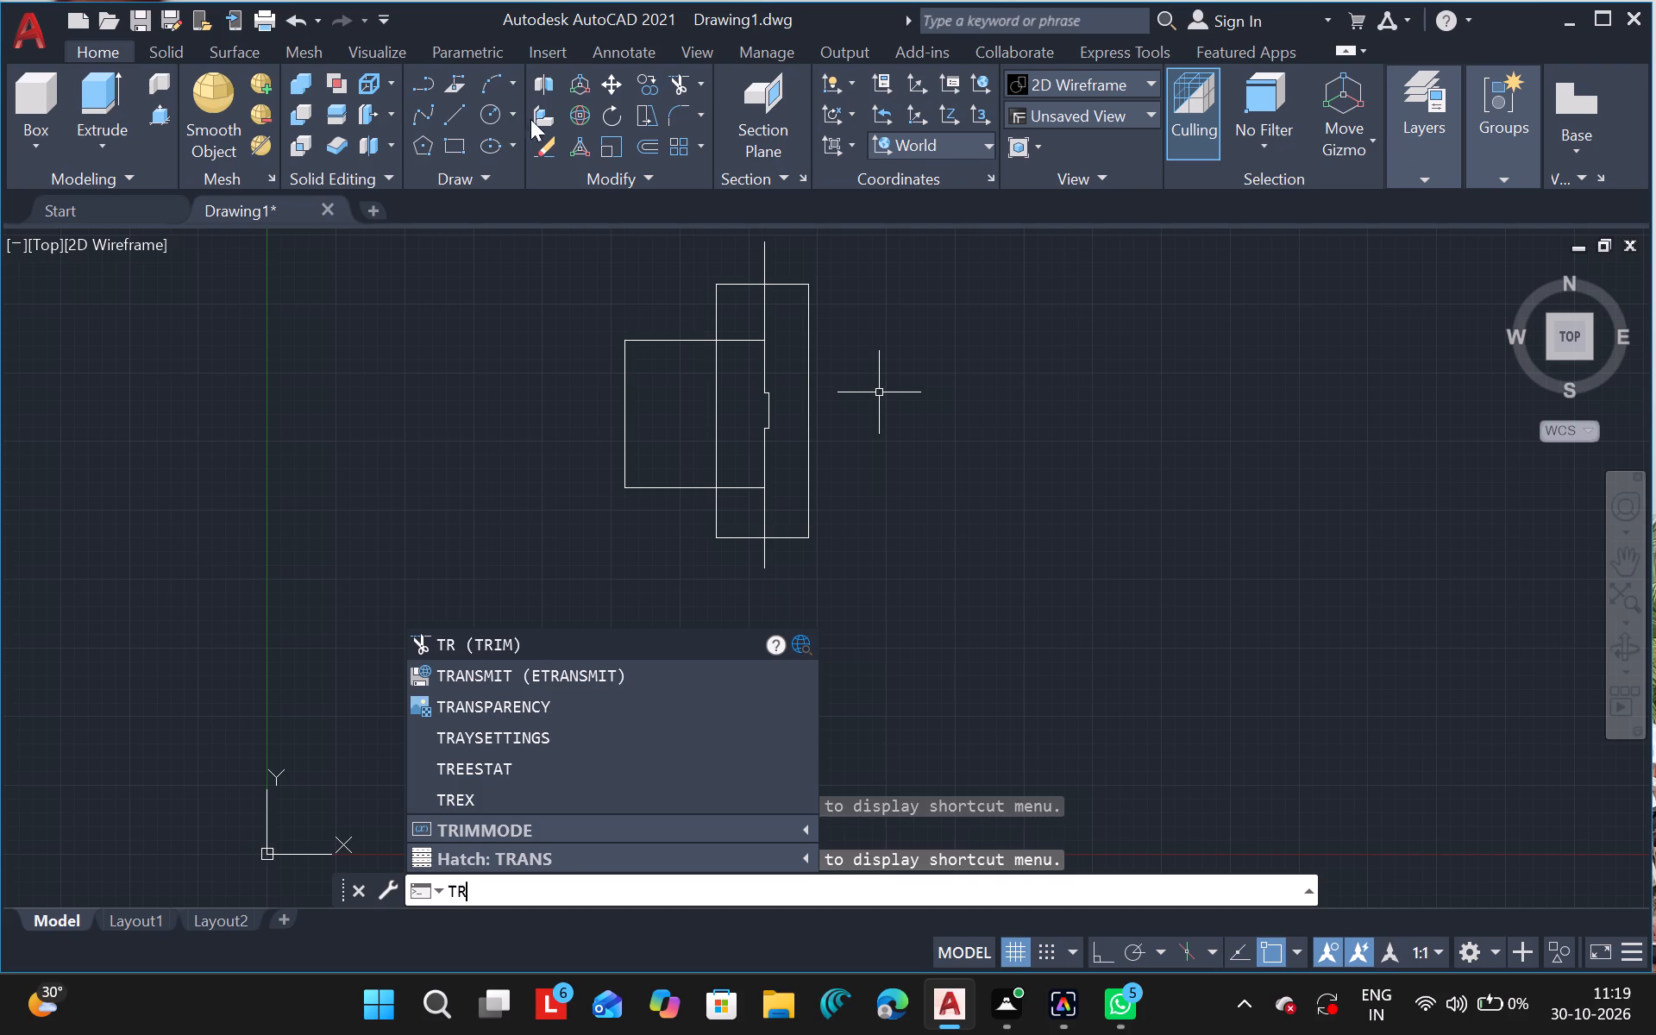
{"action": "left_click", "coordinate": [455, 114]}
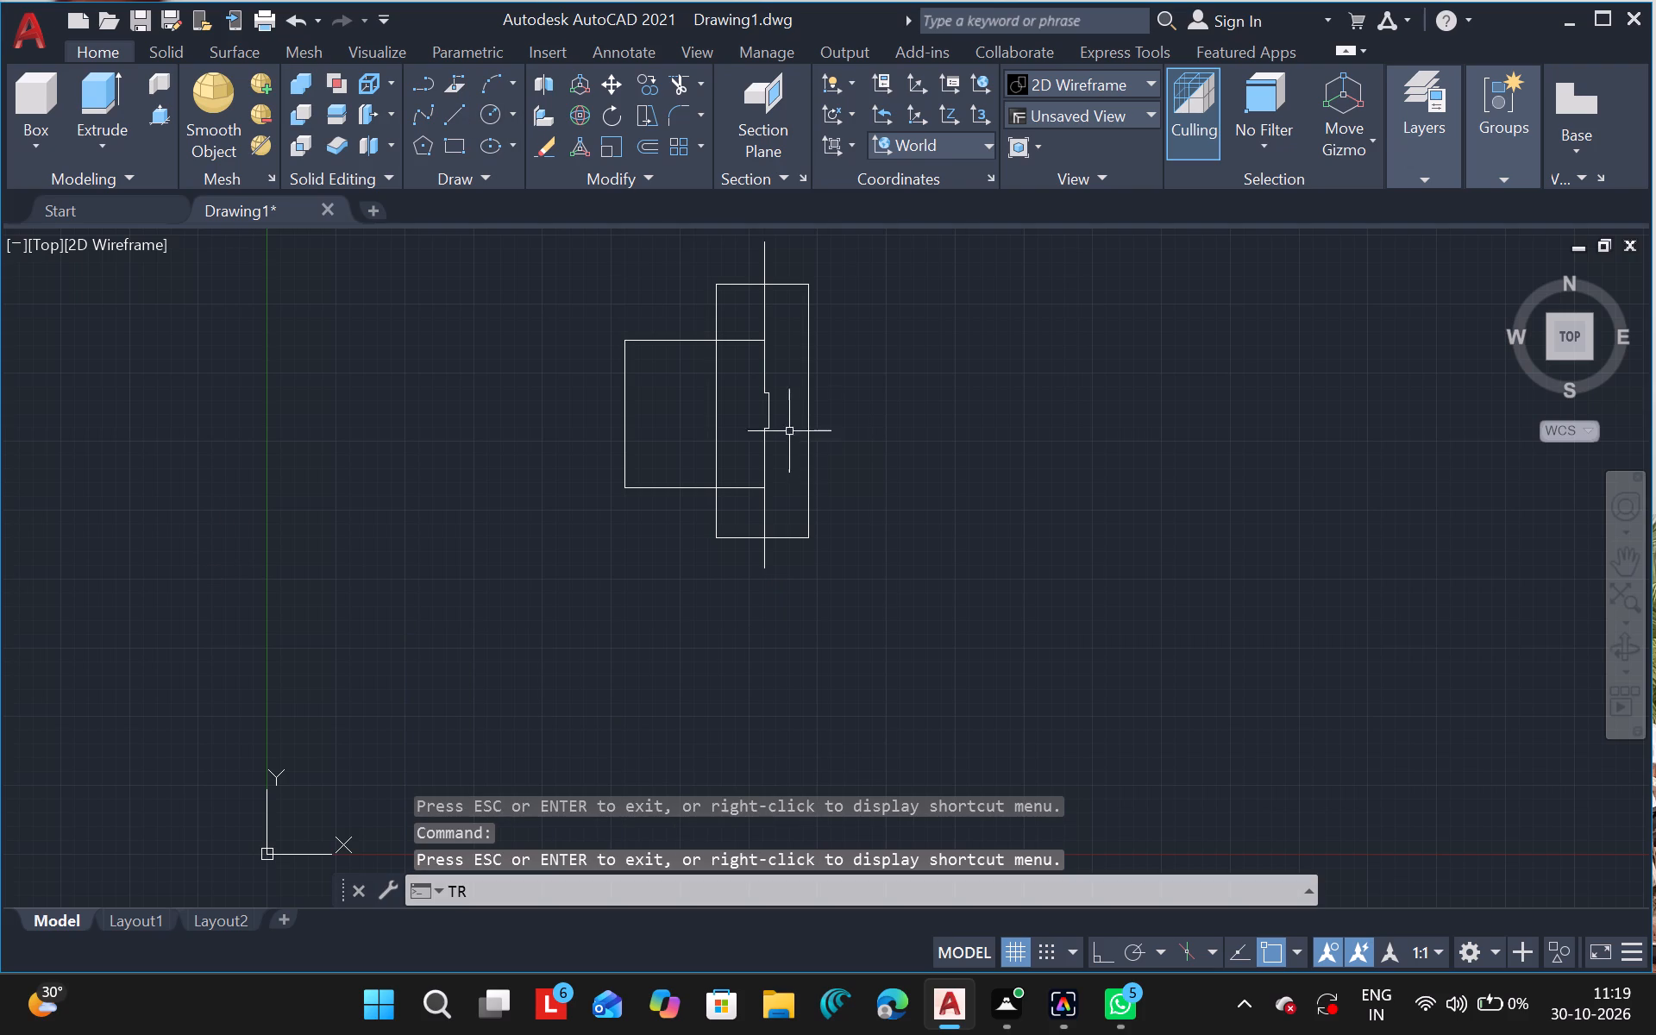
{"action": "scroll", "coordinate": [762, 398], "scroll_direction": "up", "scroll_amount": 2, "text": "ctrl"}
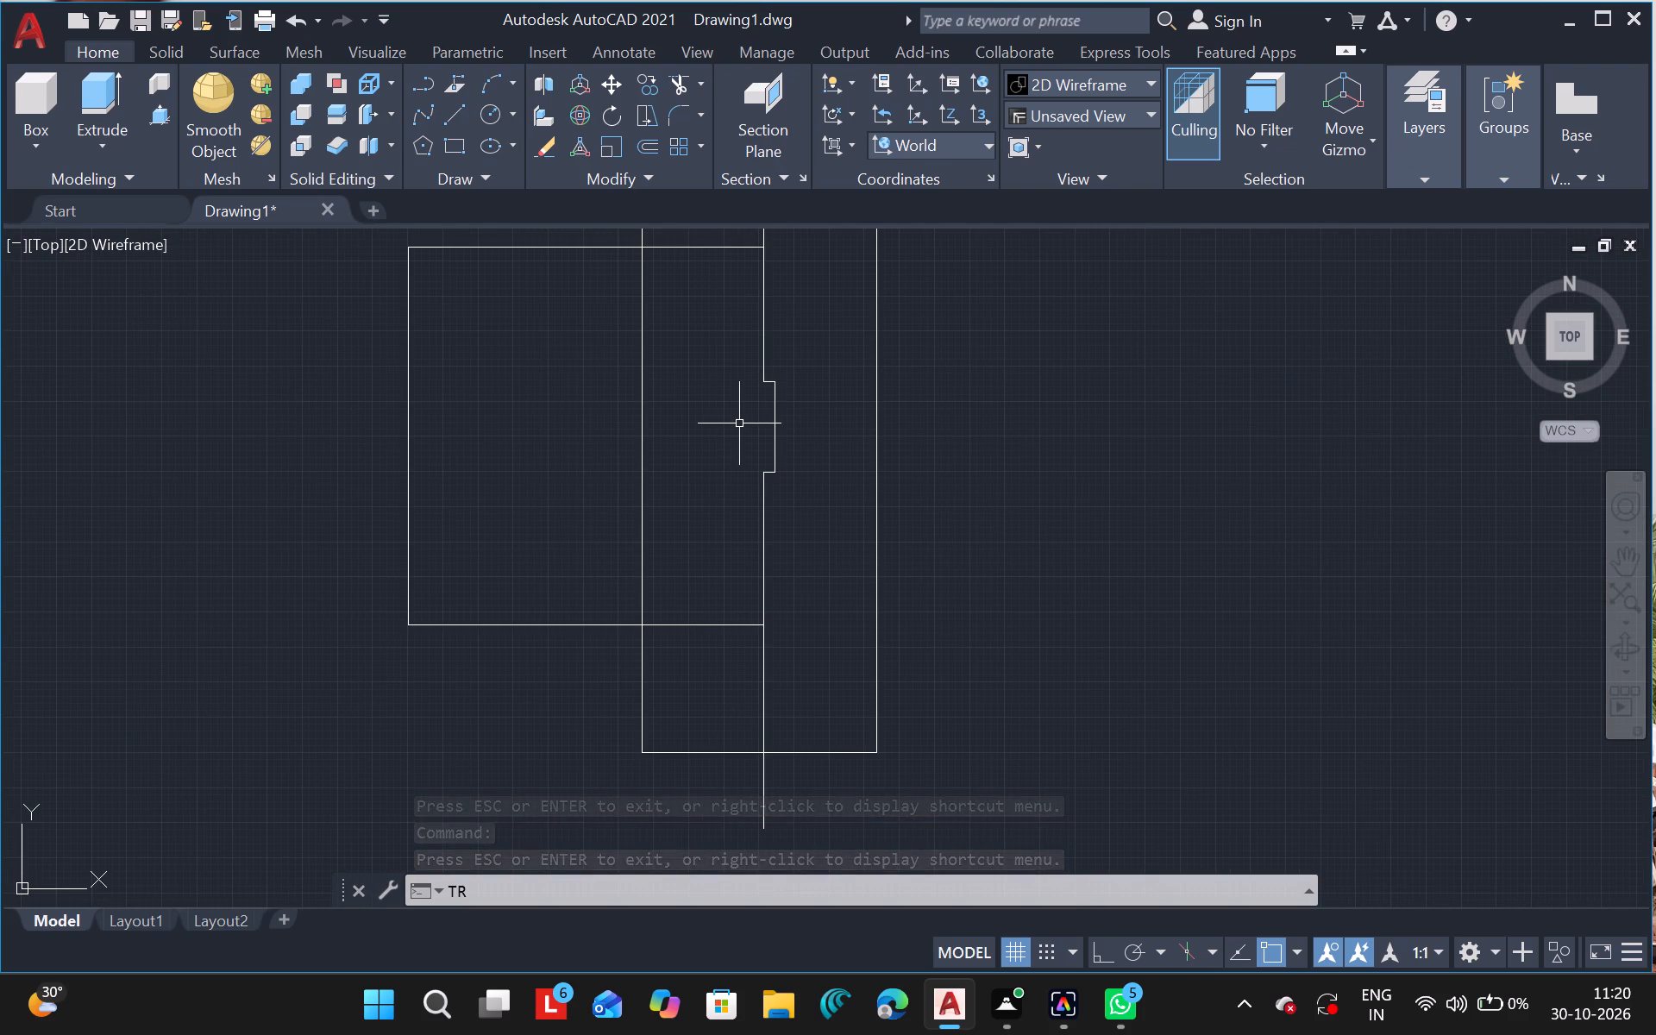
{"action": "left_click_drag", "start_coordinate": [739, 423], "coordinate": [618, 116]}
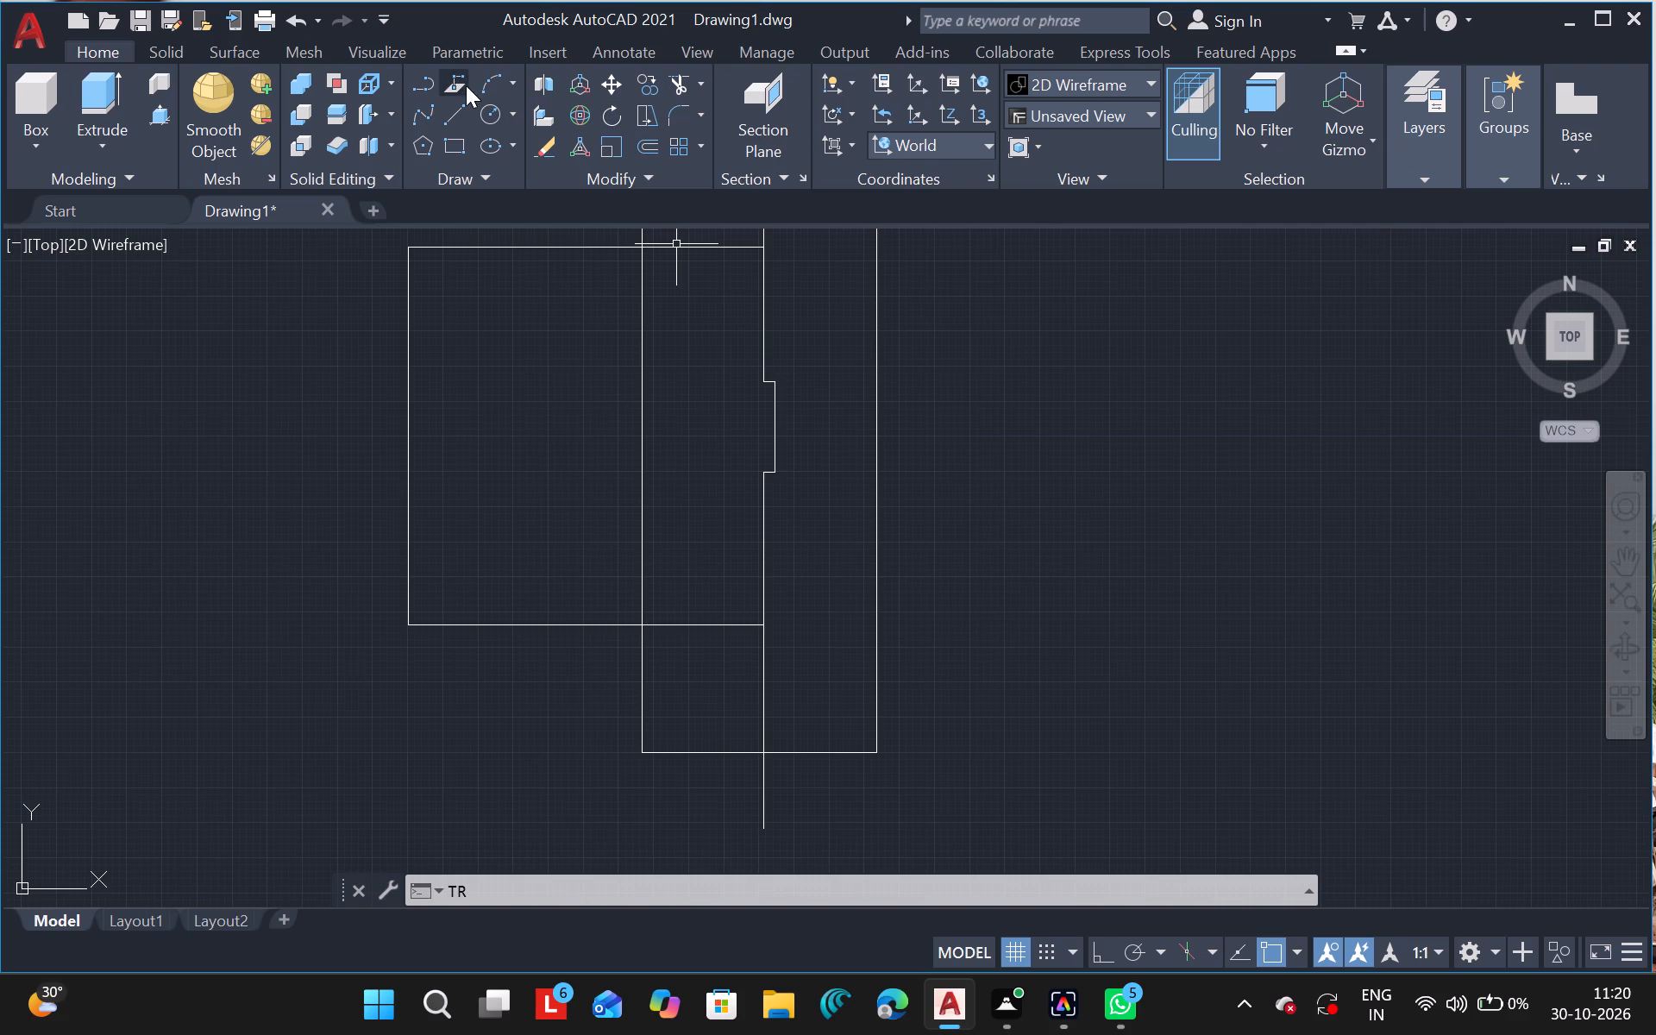
Draw a horizontal line through the notch, from inside the tall rectangle's left half to beyond its right side.
{"action": "left_click", "coordinate": [455, 125]}
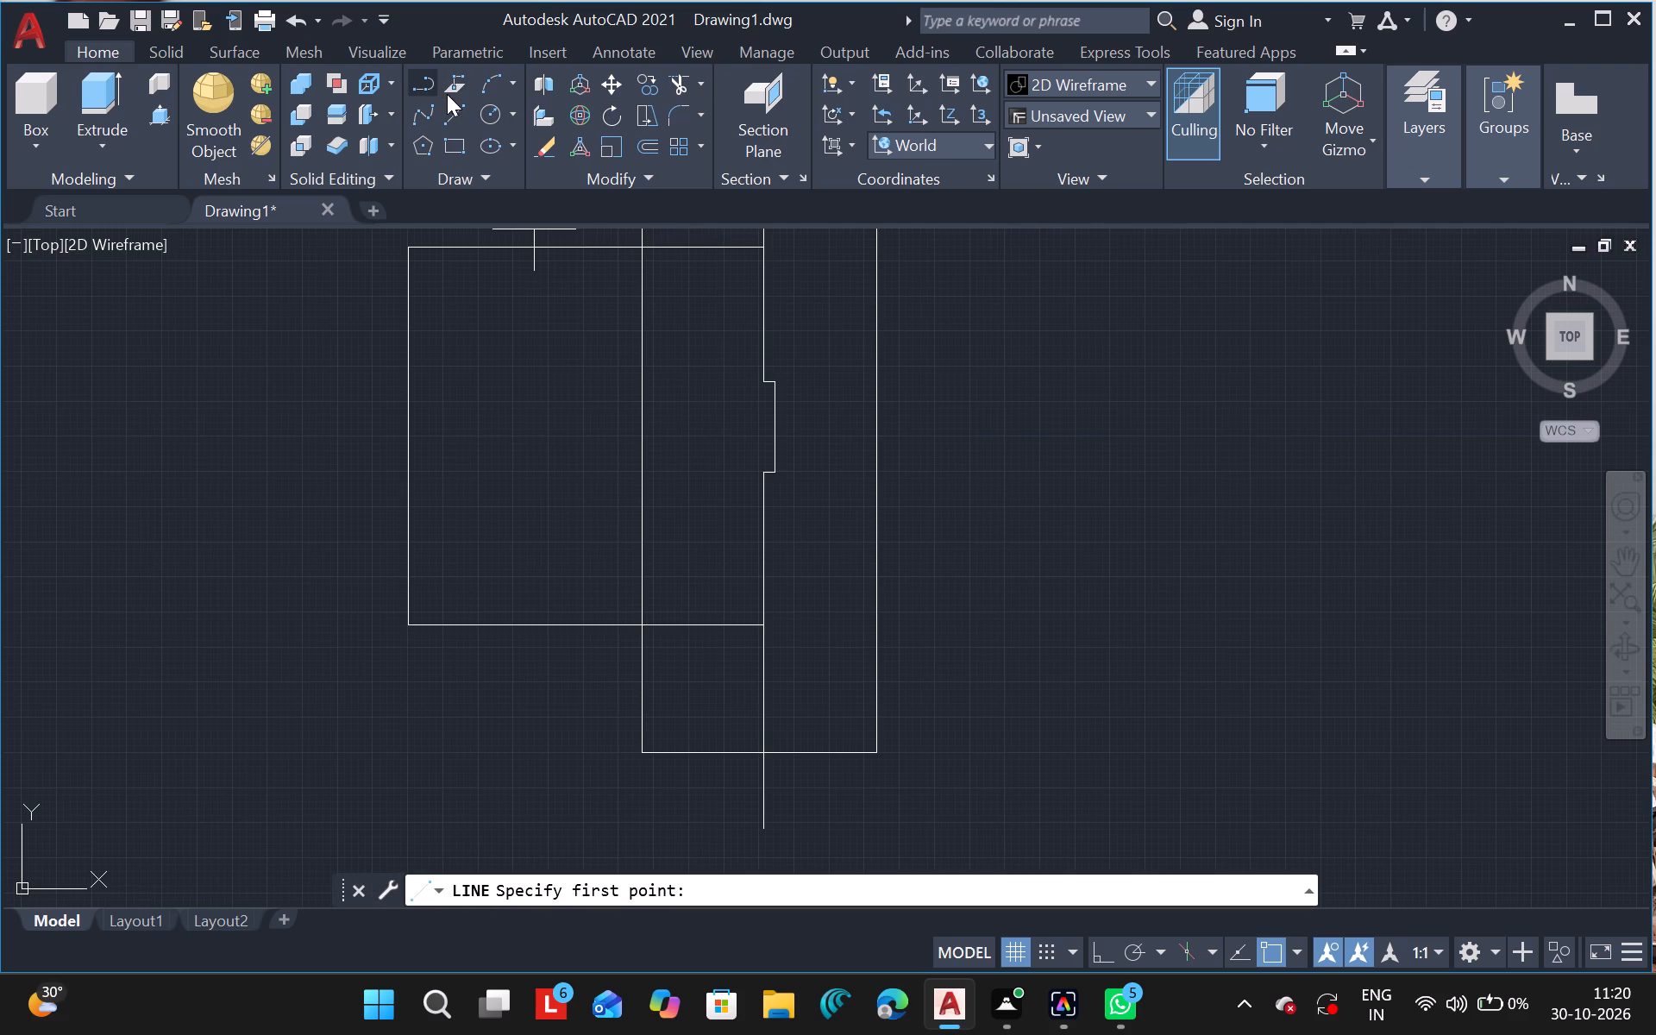
{"action": "left_click", "coordinate": [468, 111]}
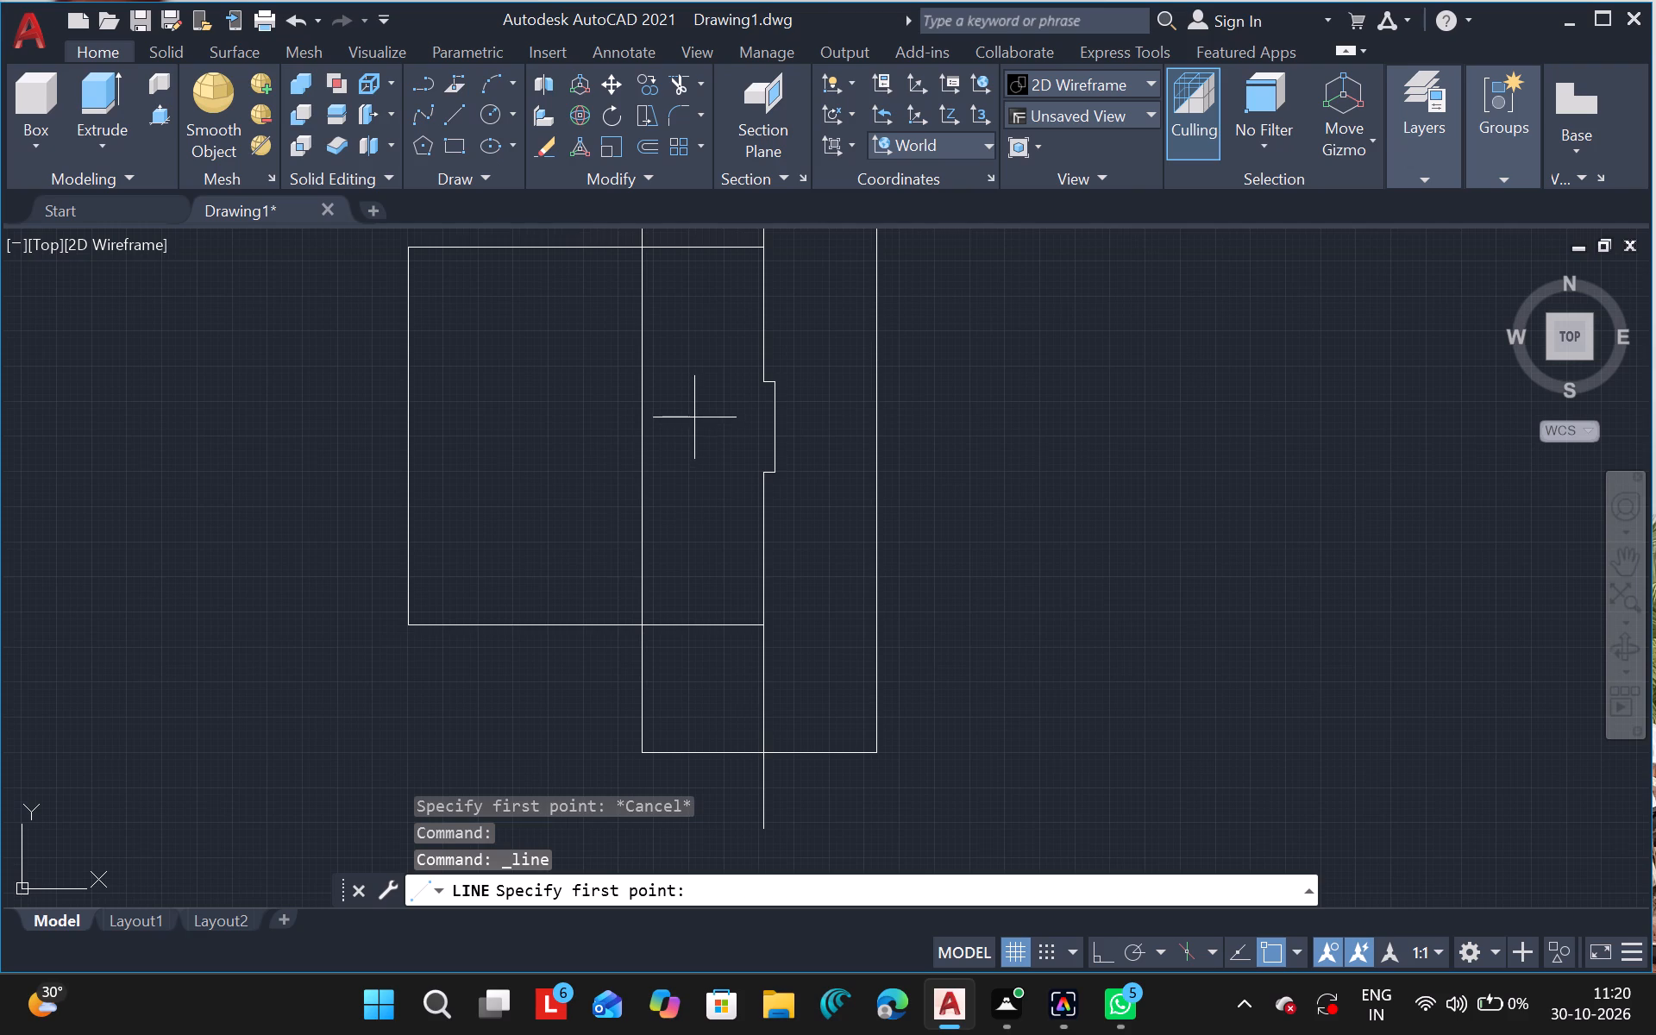
{"action": "left_click_drag", "start_coordinate": [693, 415], "coordinate": [976, 430]}
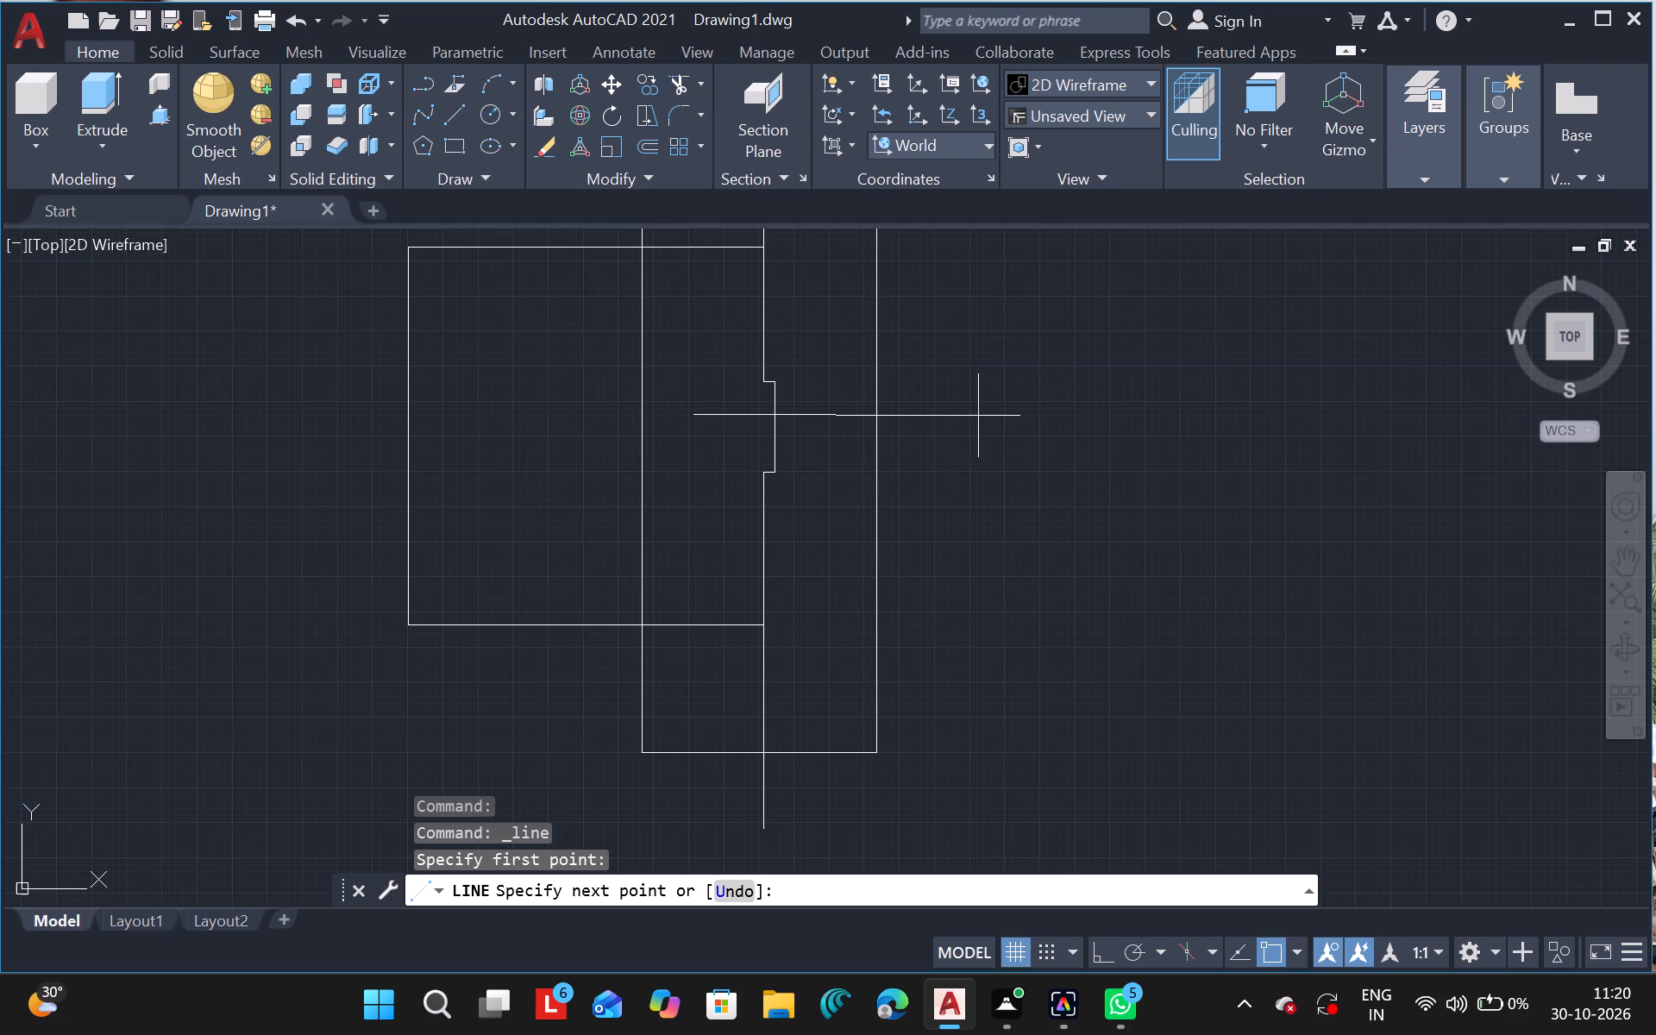
{"action": "left_click", "coordinate": [978, 415]}
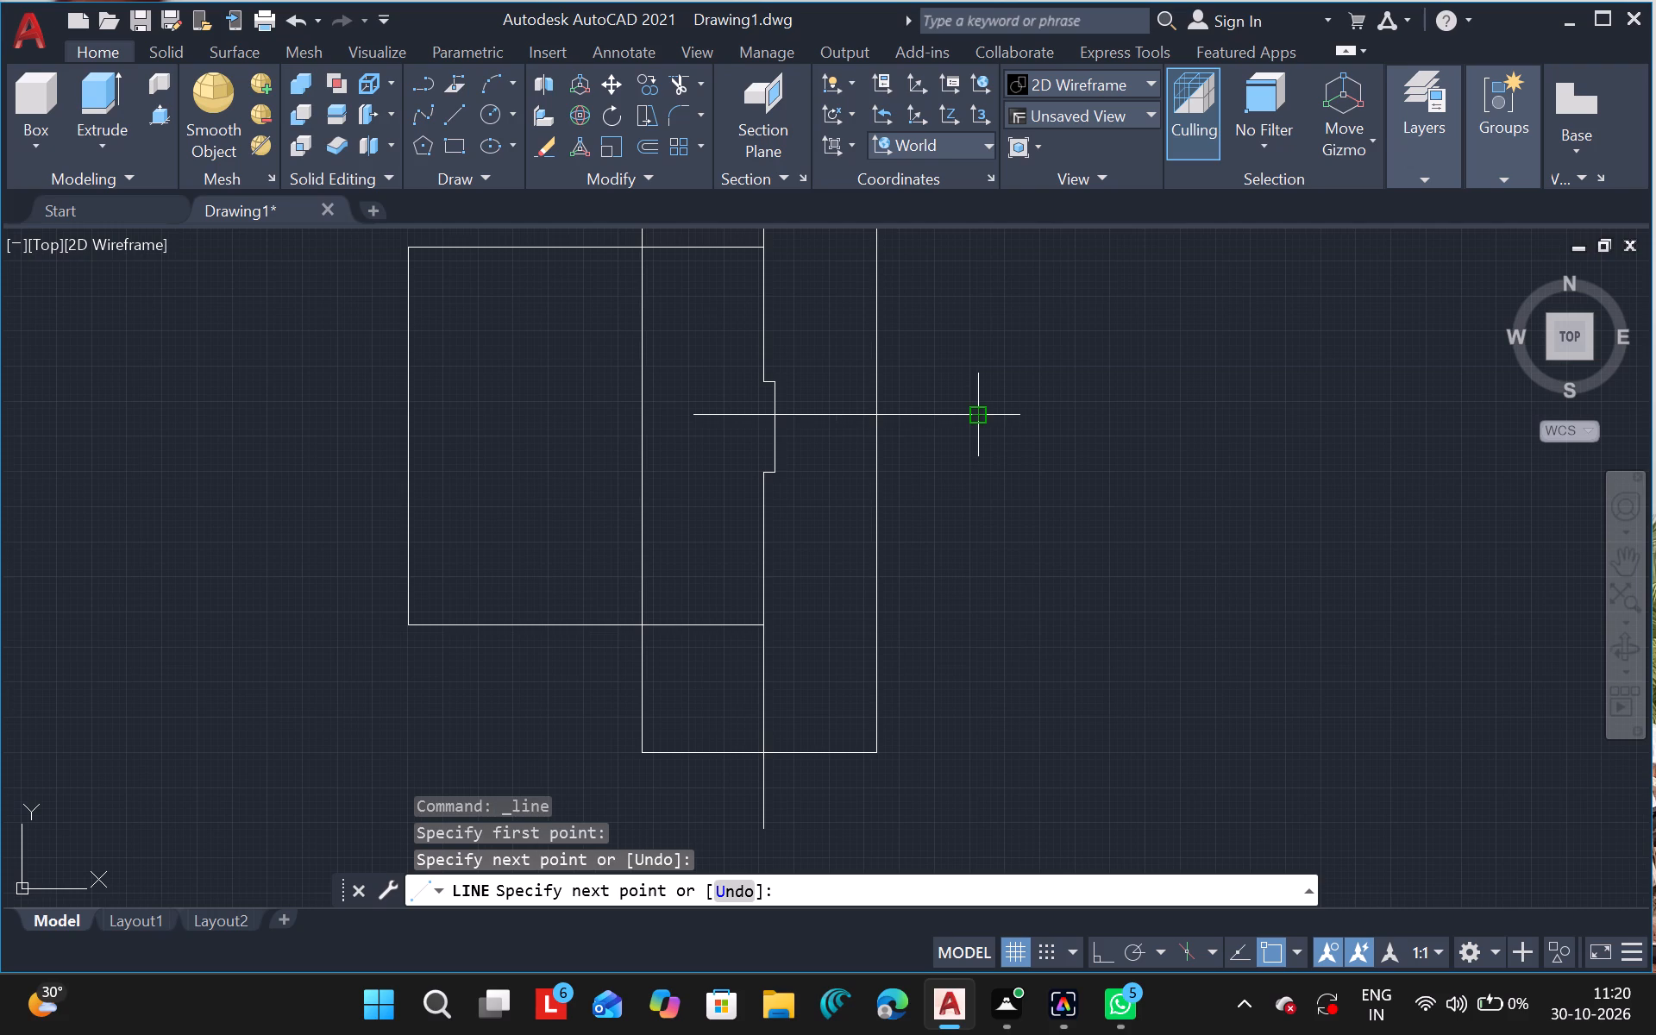
{"action": "key", "text": "Escape"}
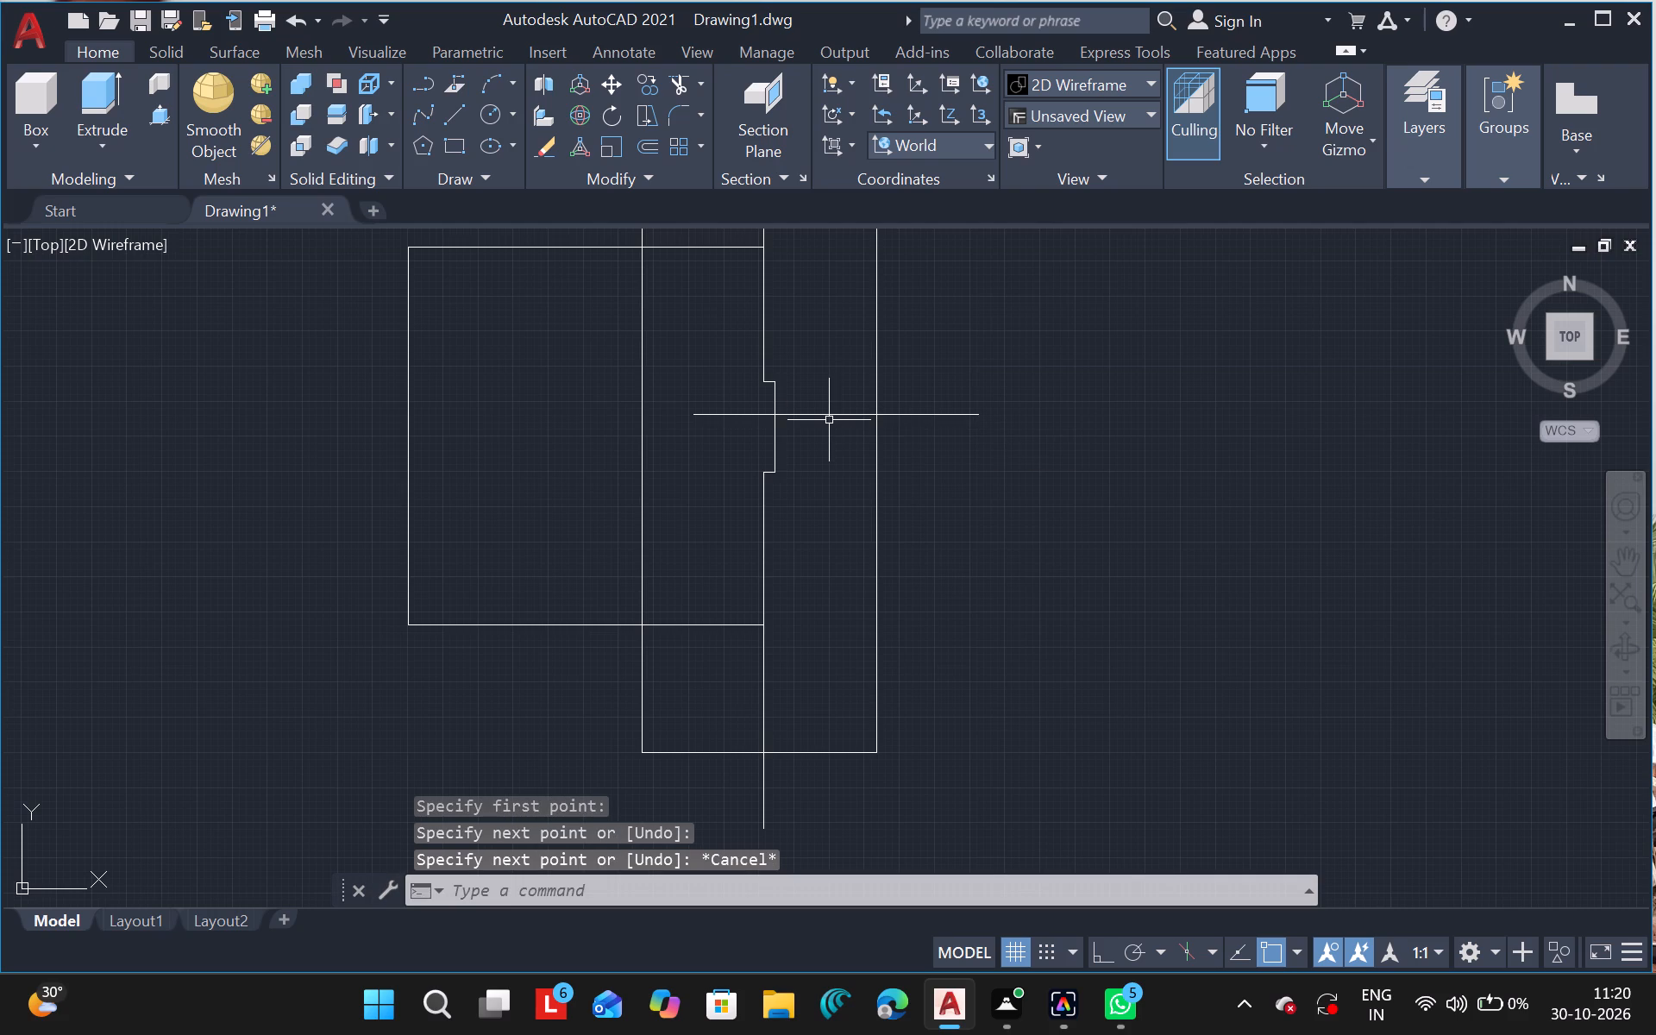
Move the new horizontal line down in two small moves so it runs at the notch's mid-height.
{"action": "left_click_drag", "start_coordinate": [827, 413], "coordinate": [1023, 820]}
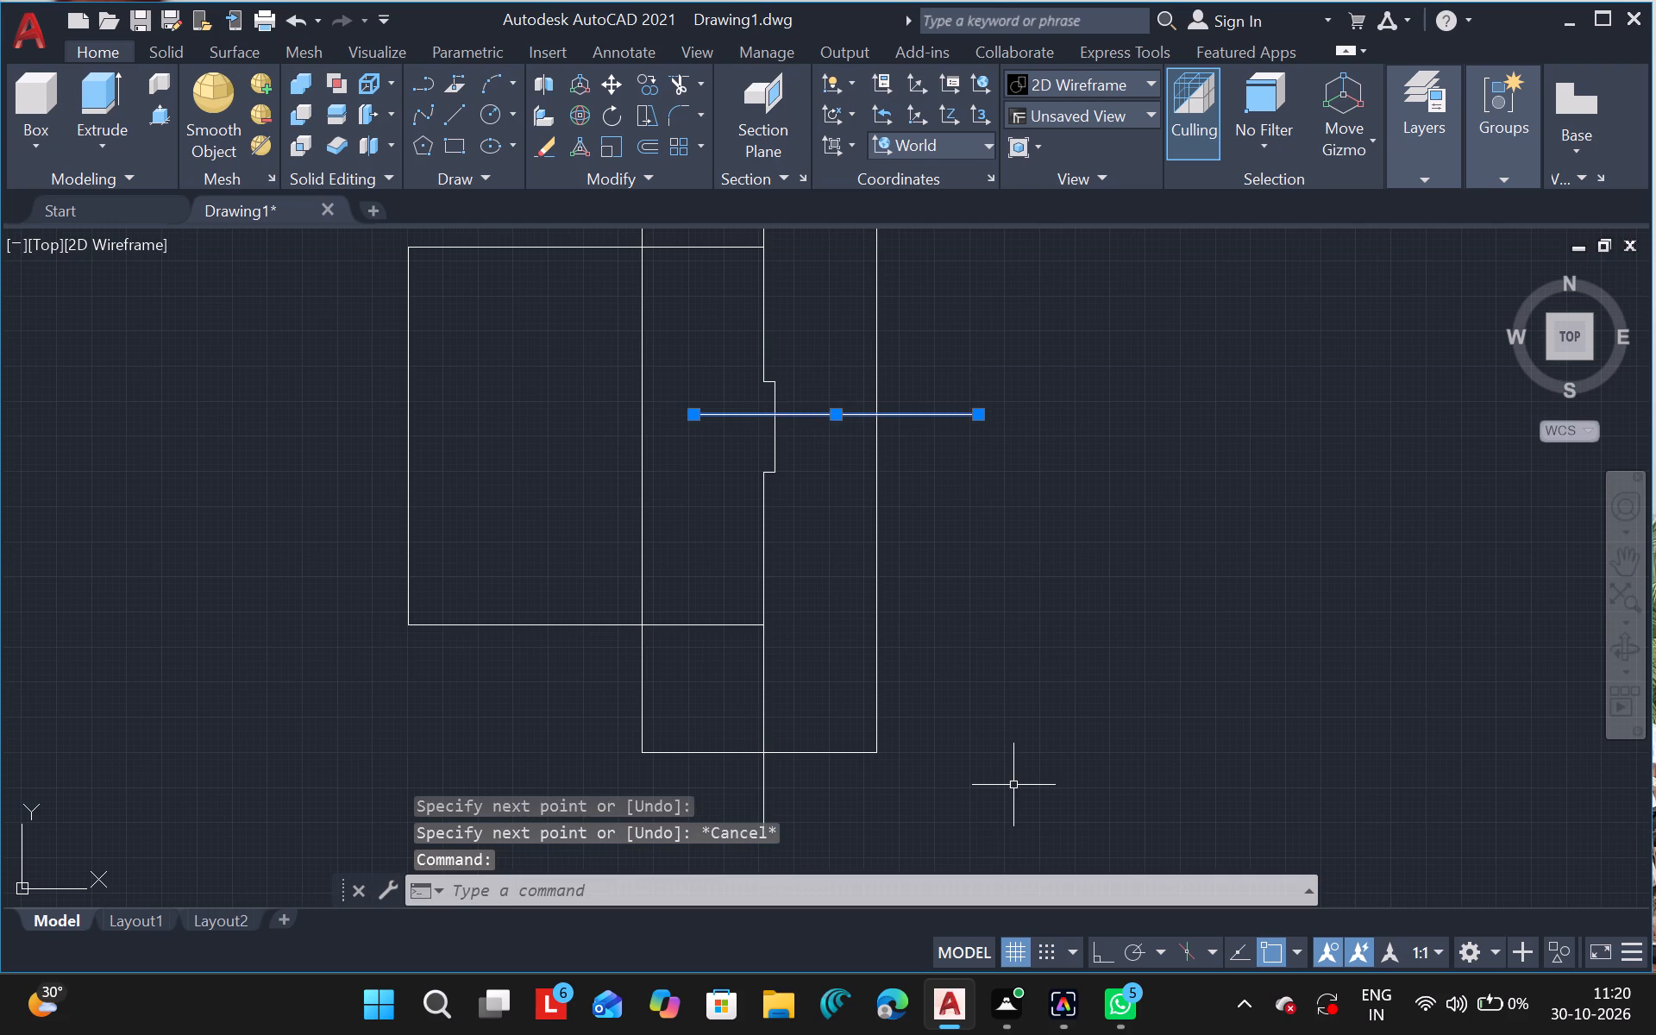
{"action": "type", "text": "mo"}
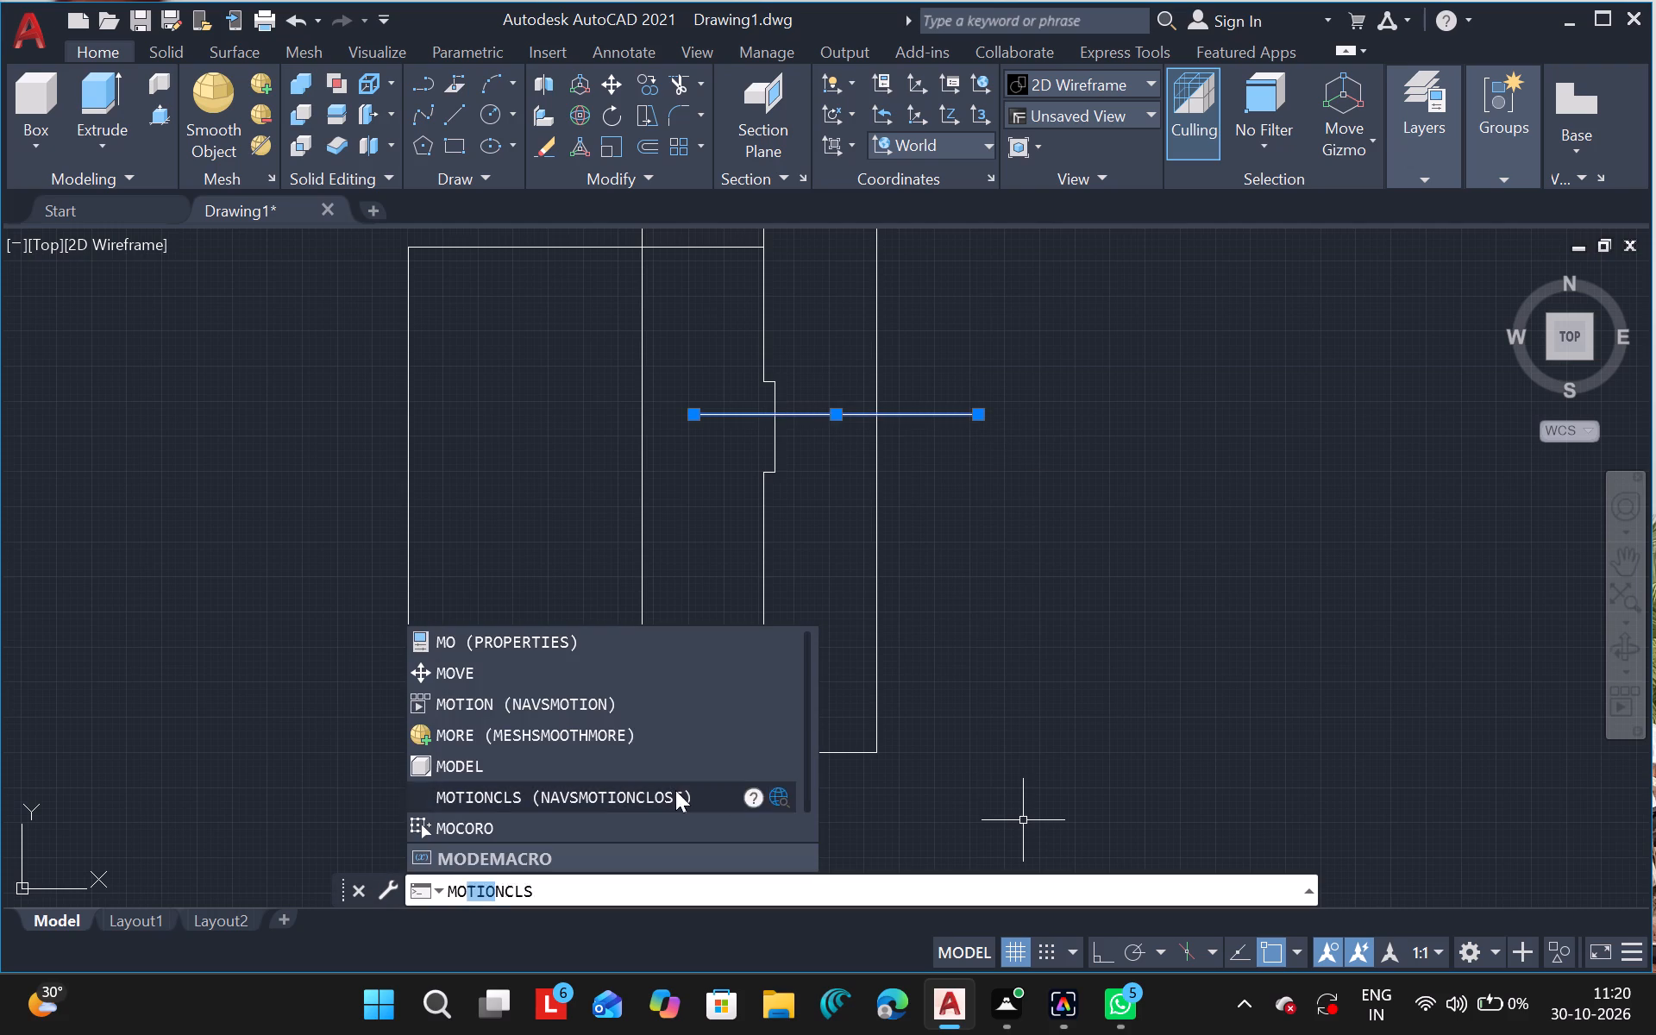
{"action": "left_click", "coordinate": [636, 678]}
{"action": "left_click", "coordinate": [1145, 567]}
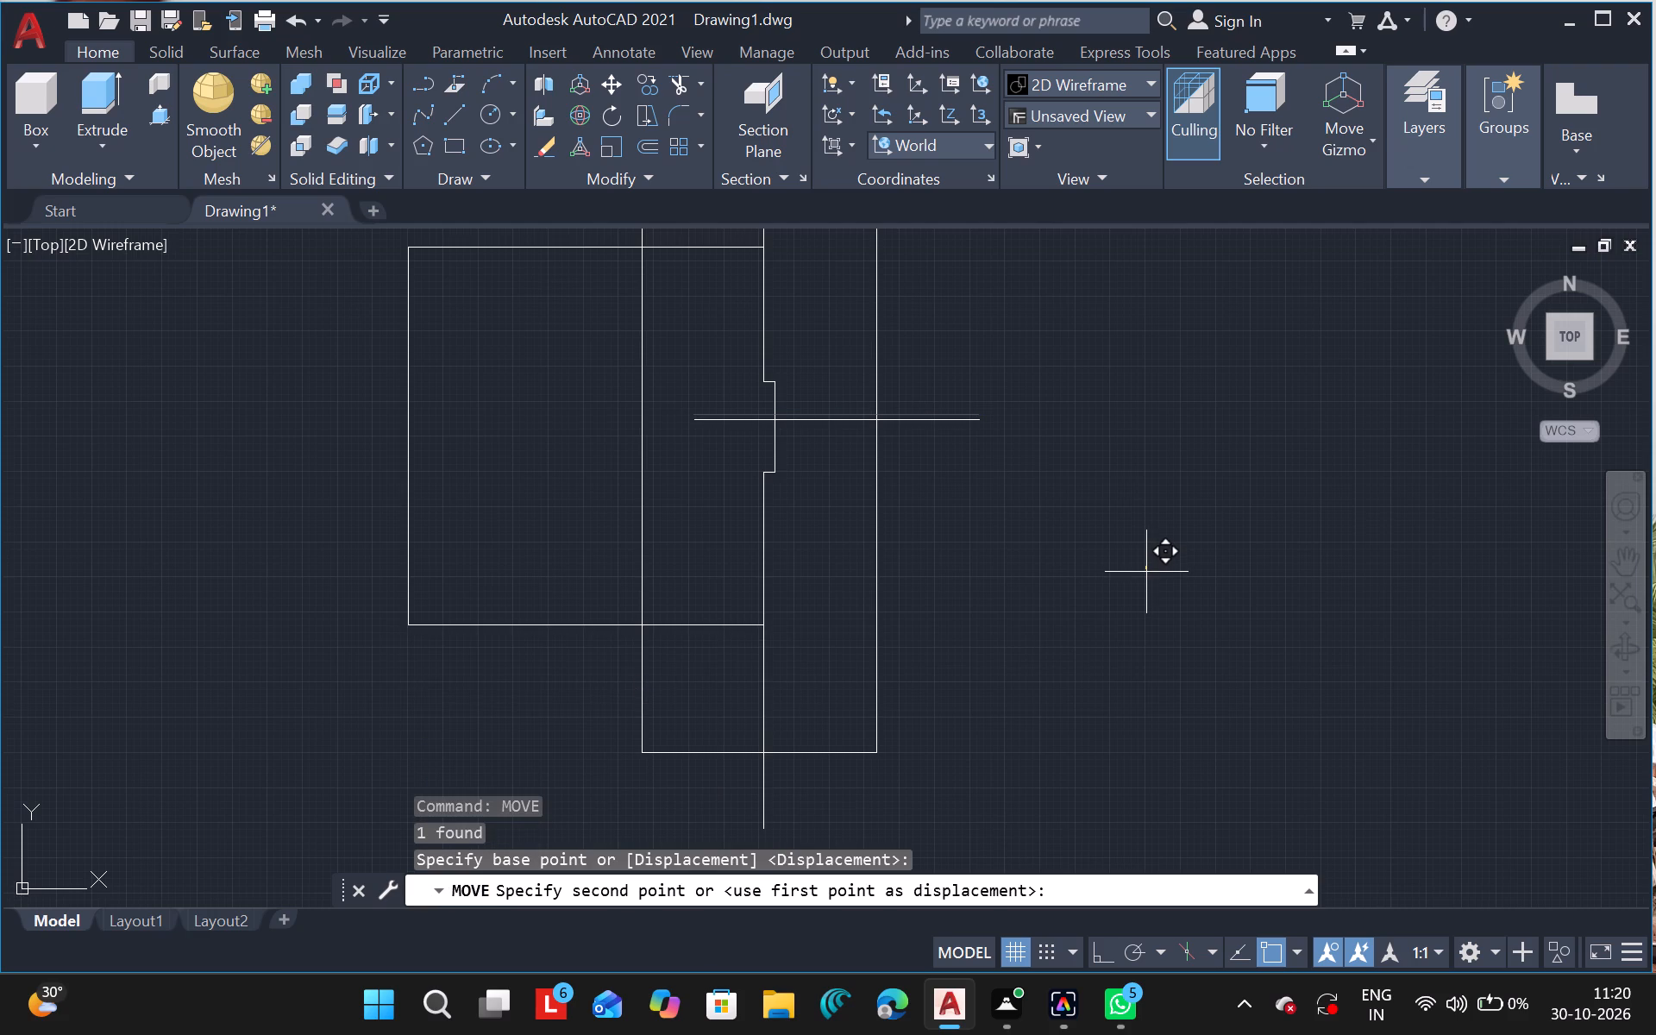
{"action": "left_click", "coordinate": [1146, 574]}
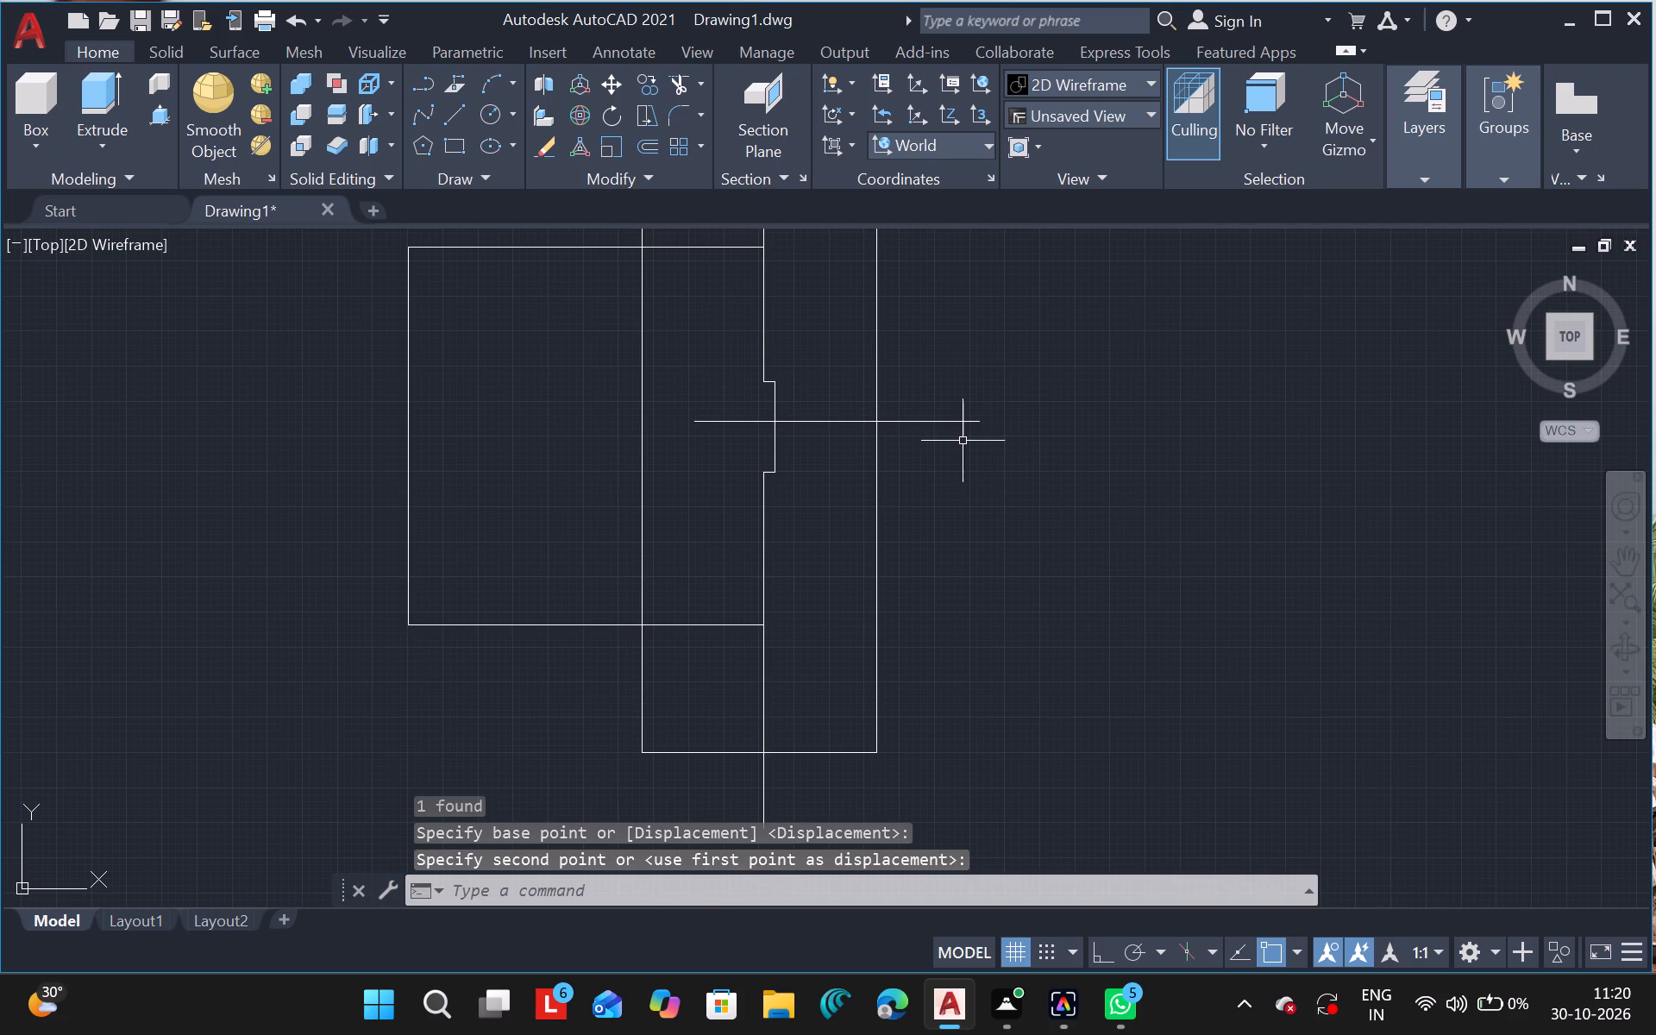
{"action": "left_click_drag", "start_coordinate": [922, 420], "coordinate": [1157, 490]}
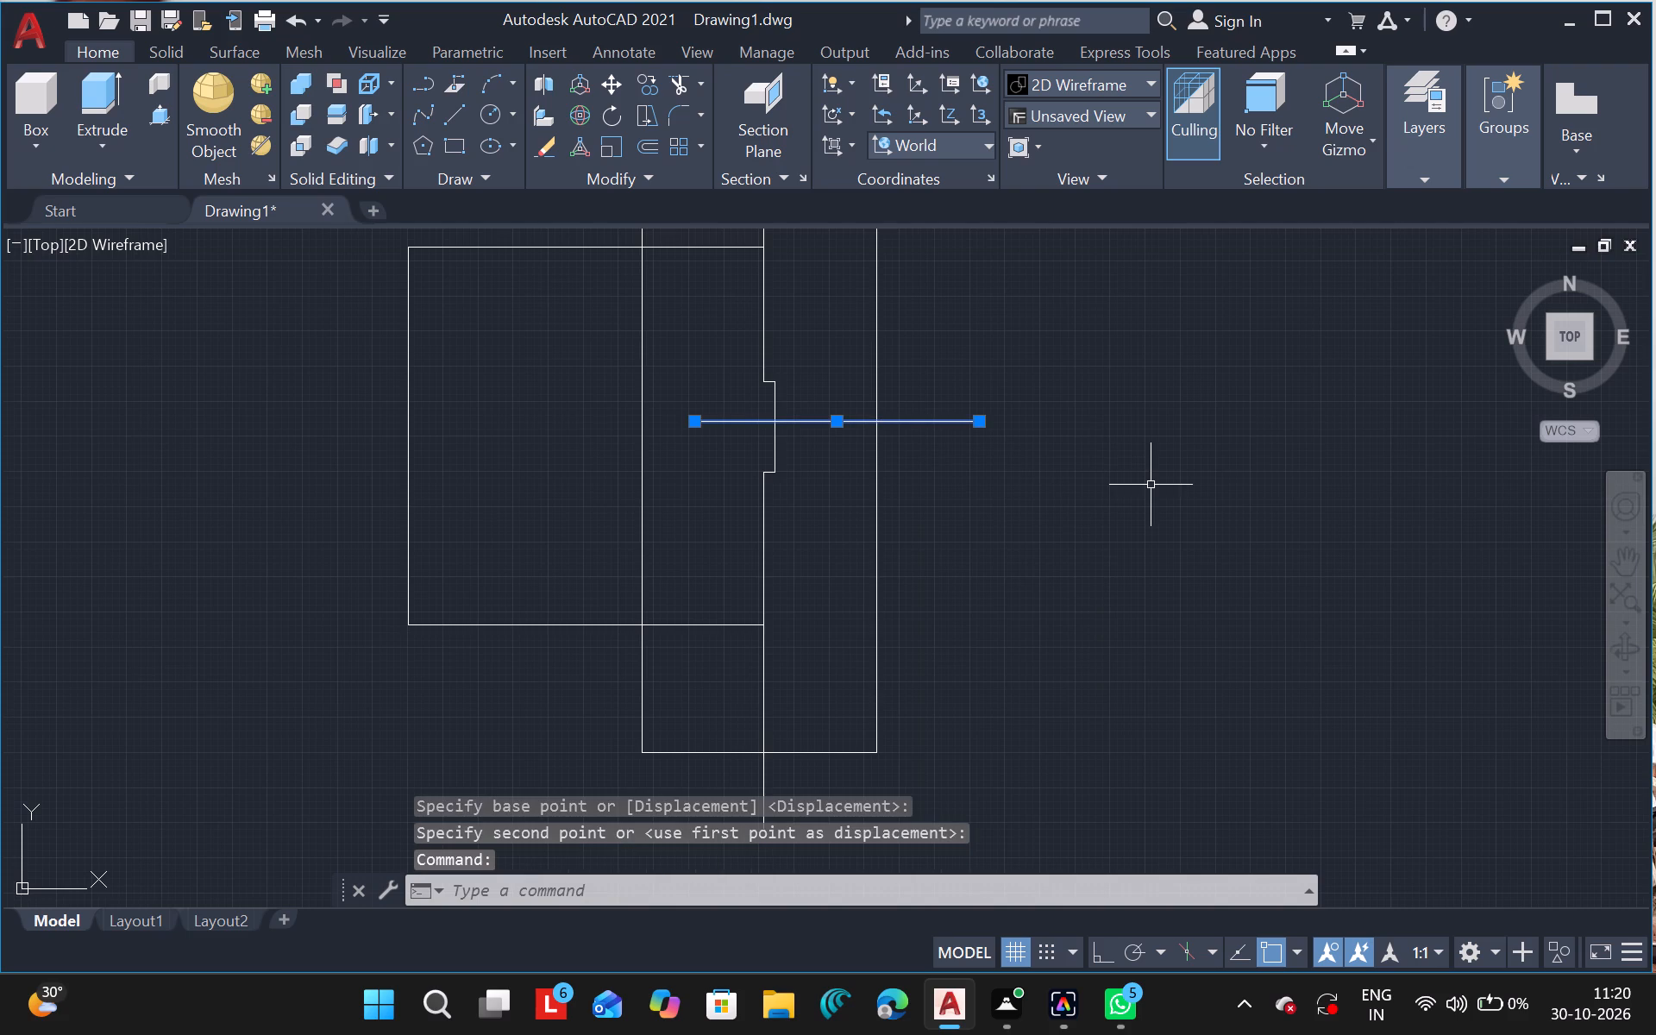
{"action": "type", "text": "mo"}
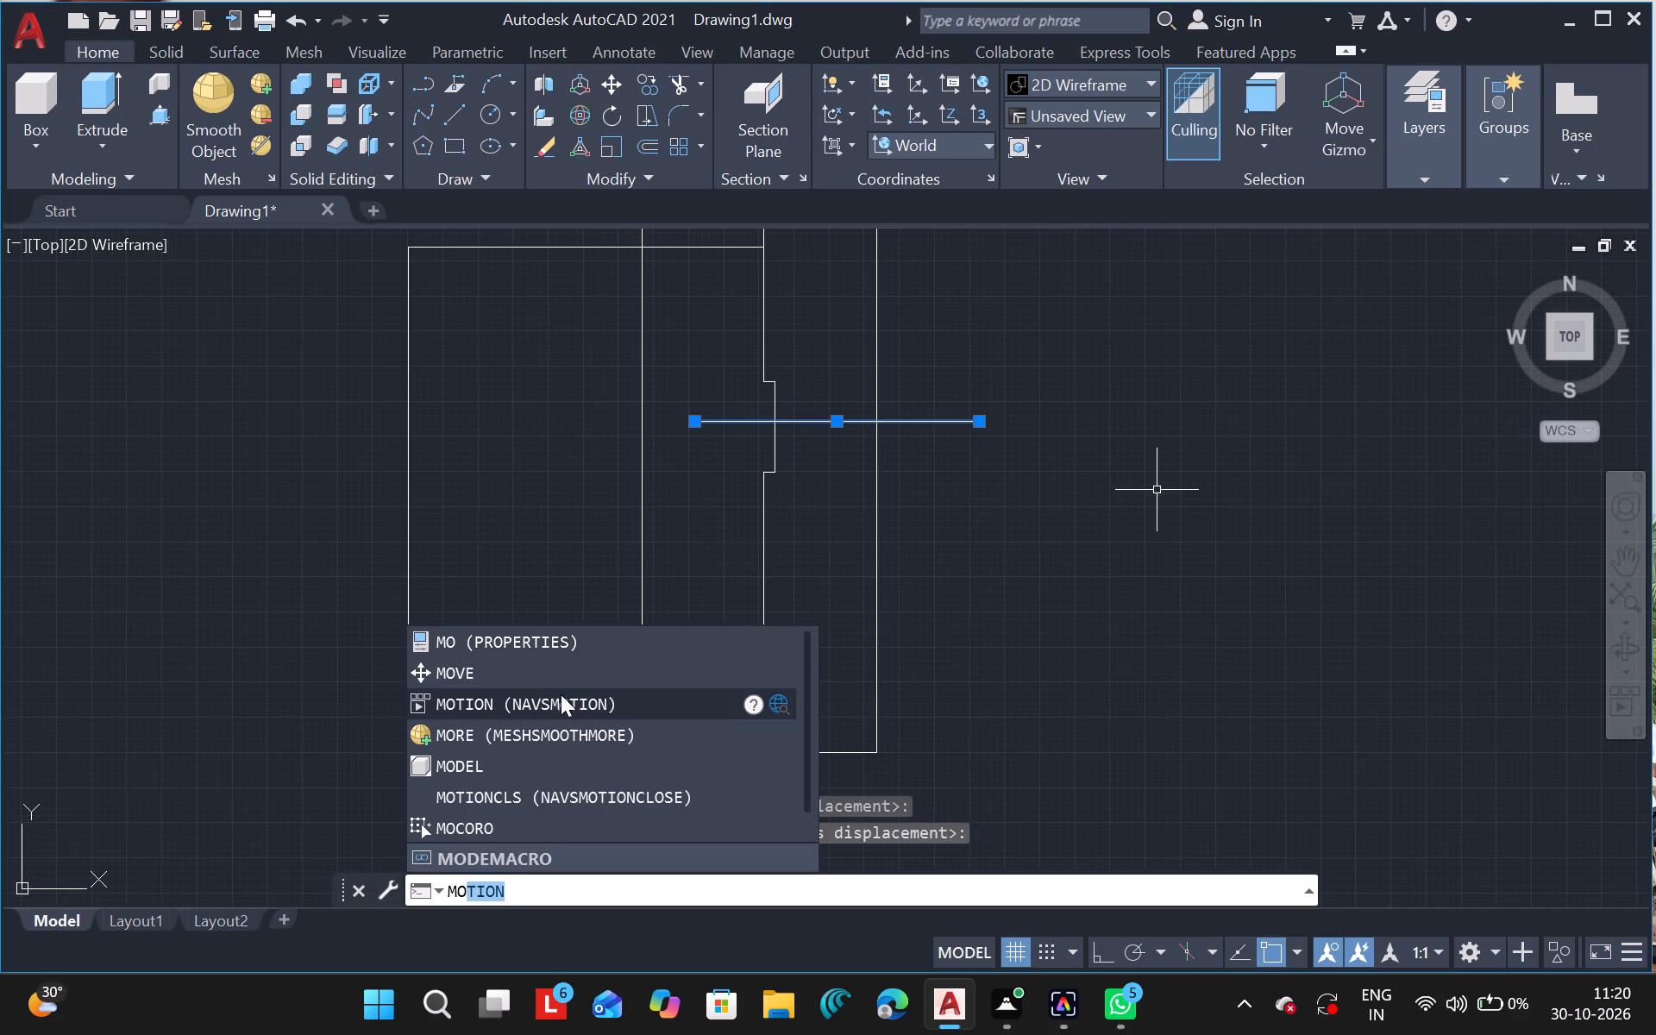
{"action": "left_click", "coordinate": [549, 680]}
{"action": "left_click", "coordinate": [1042, 612]}
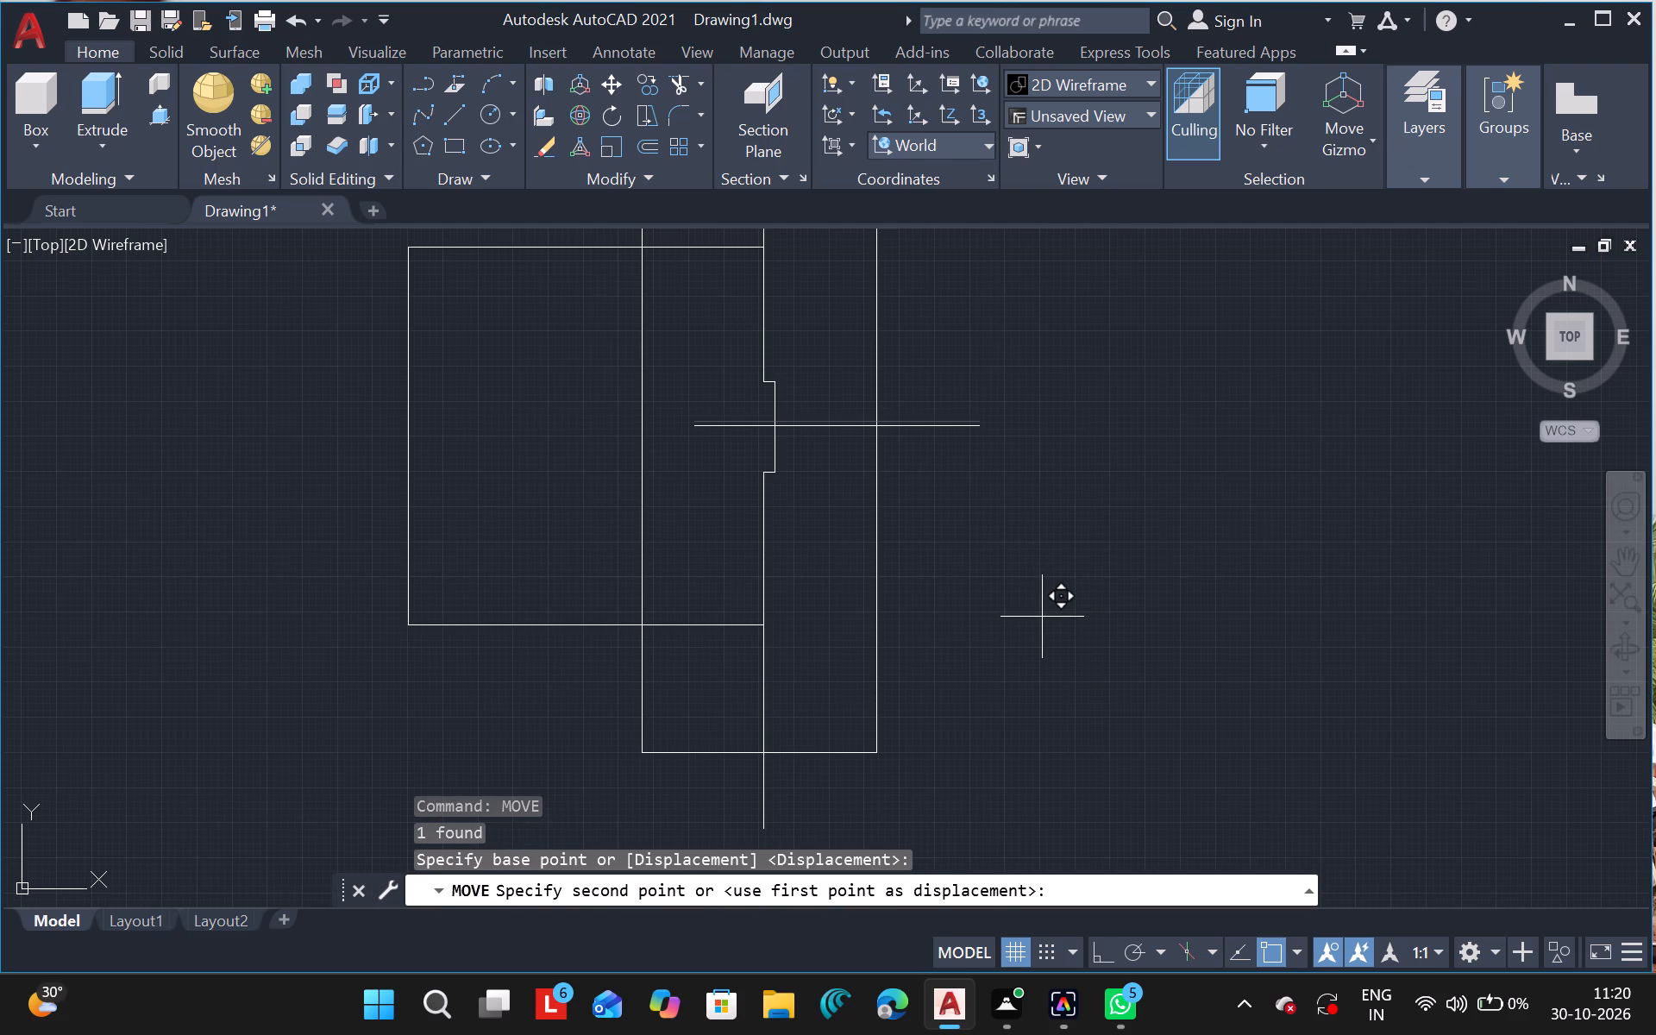
{"action": "left_click", "coordinate": [1042, 617]}
{"action": "key", "text": "Escape"}
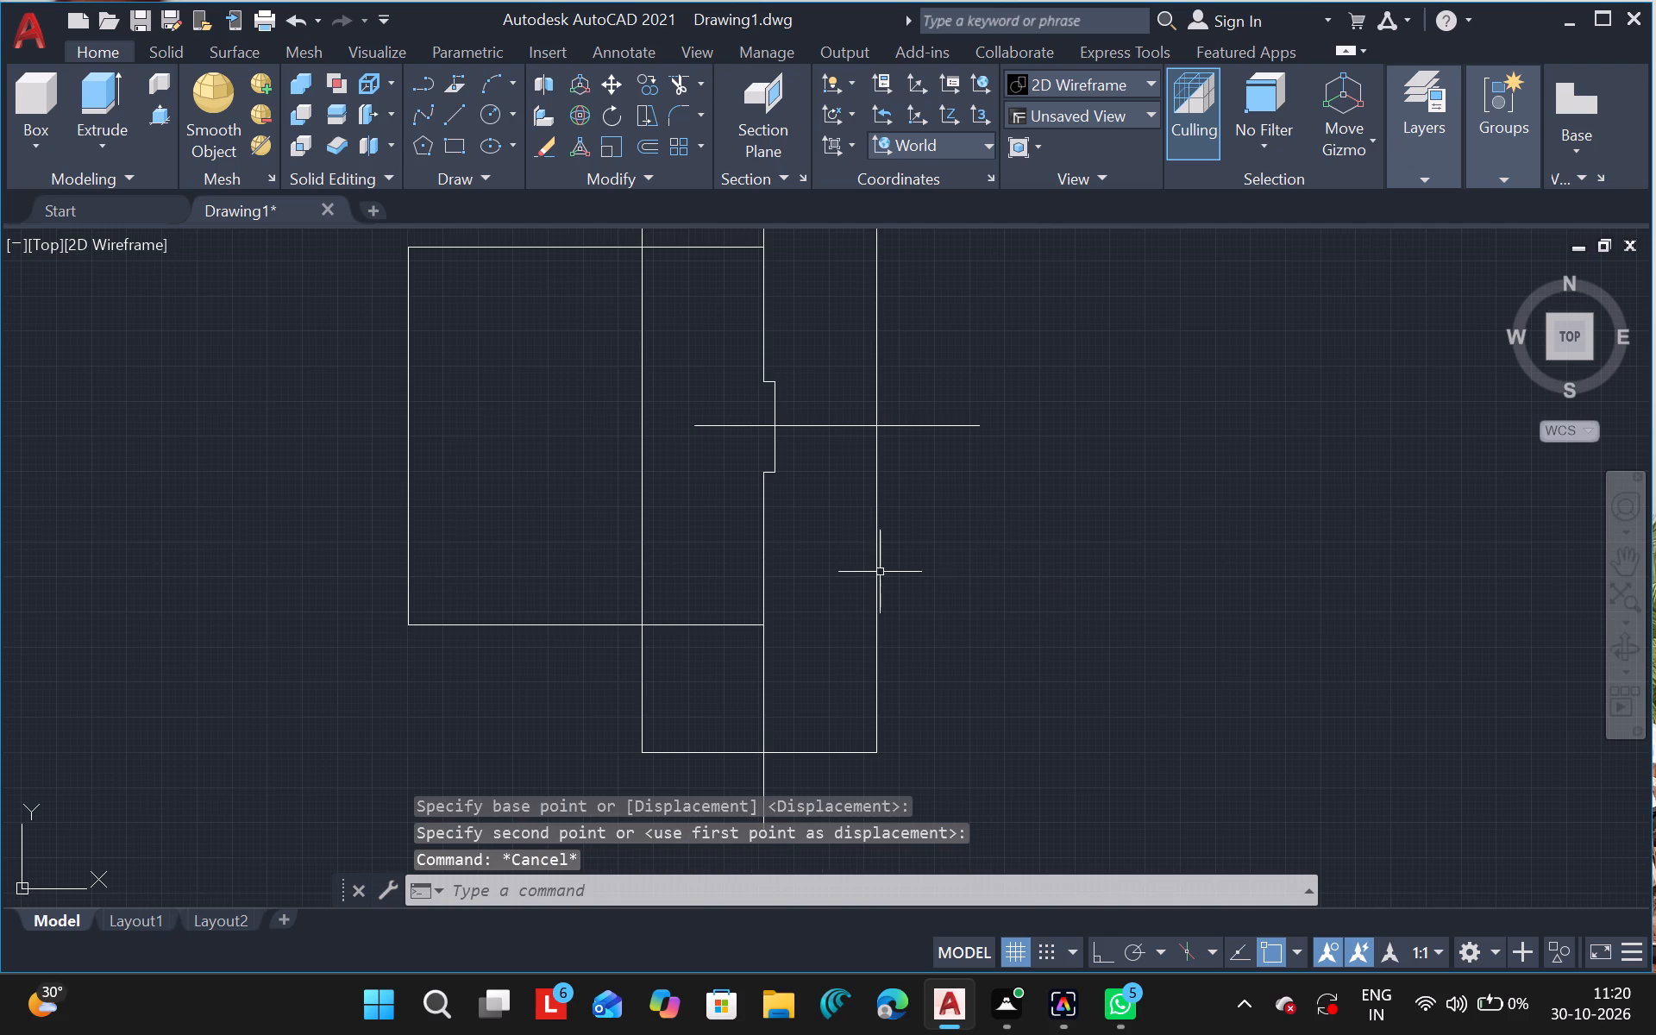
Extend the horizontal mid-height line's left end through the tall rectangle's left side to the wider box's left side.
{"action": "type", "text": "ex"}
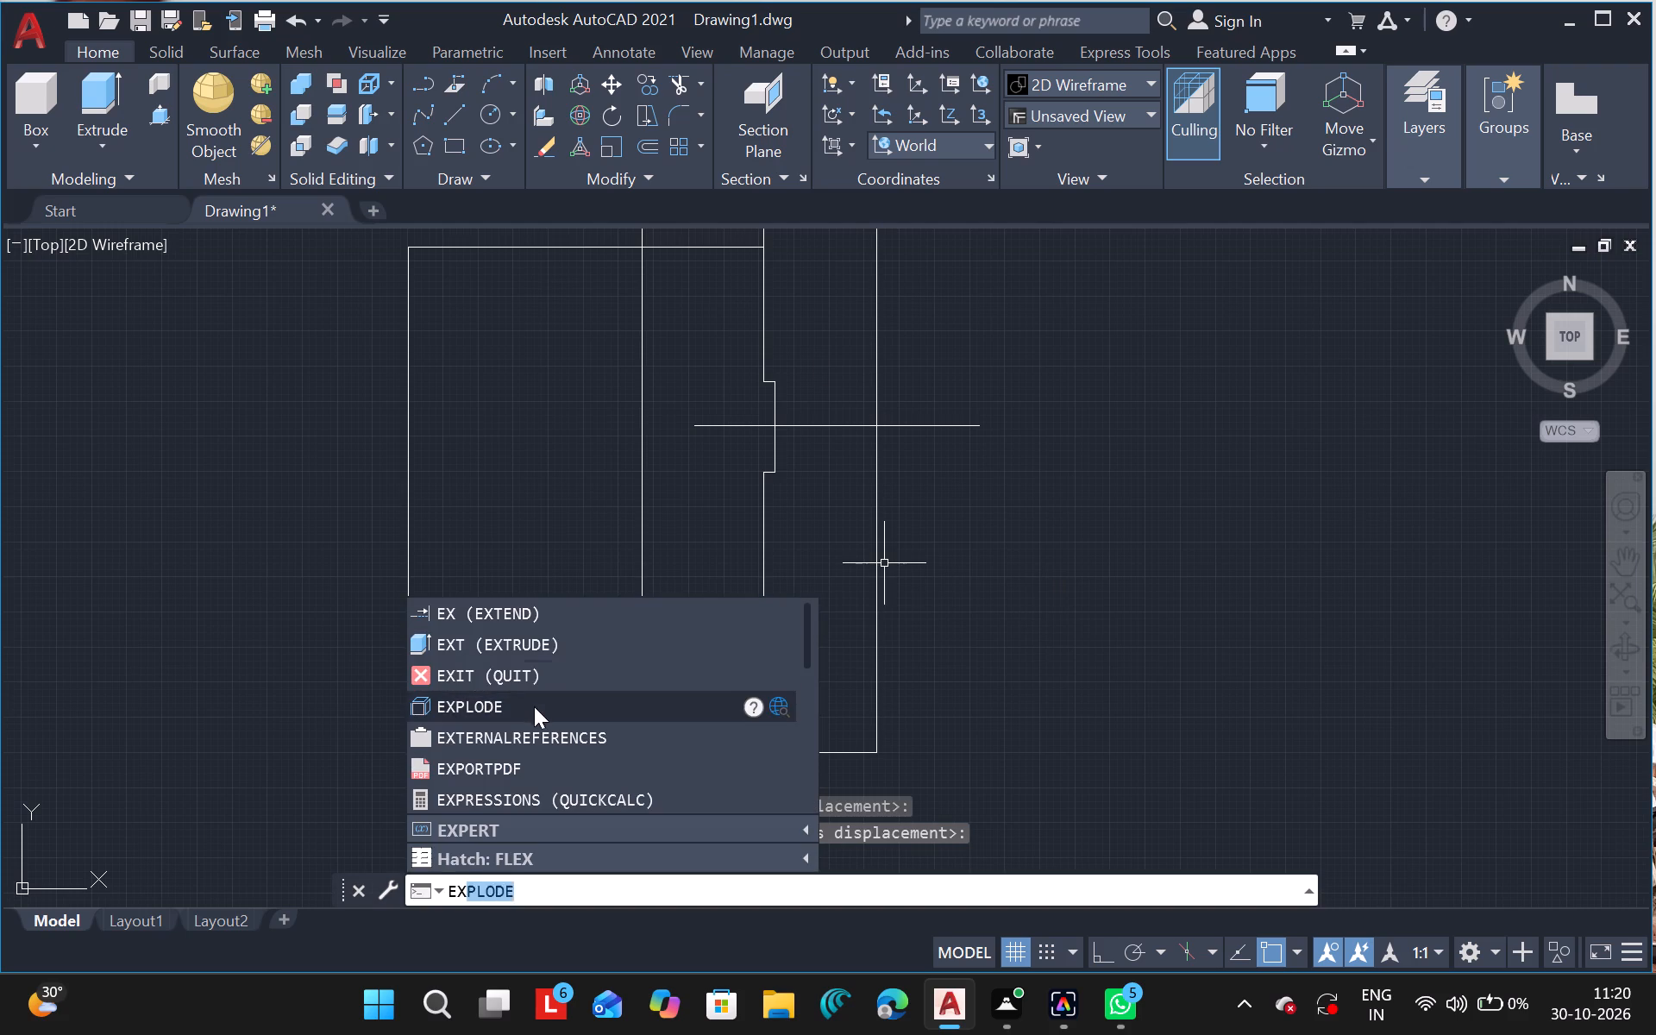
{"action": "left_click_drag", "start_coordinate": [559, 623], "coordinate": [670, 429]}
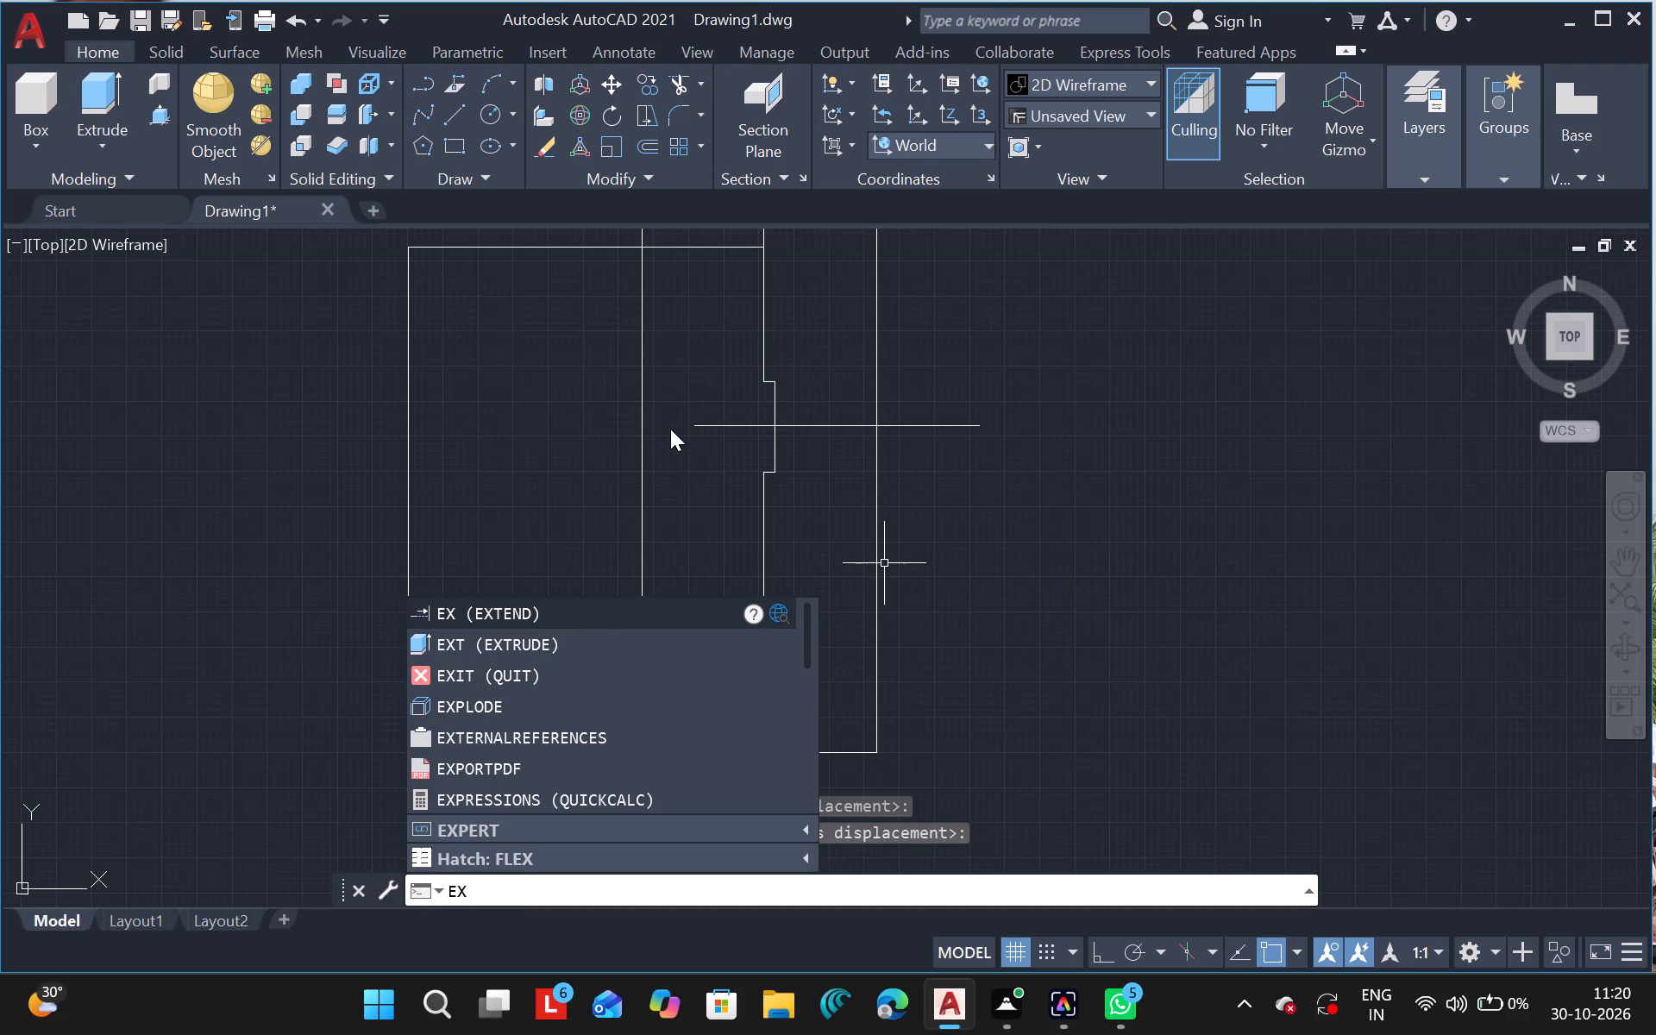
{"action": "left_click_drag", "start_coordinate": [670, 429], "coordinate": [583, 618]}
{"action": "left_click", "coordinate": [583, 618]}
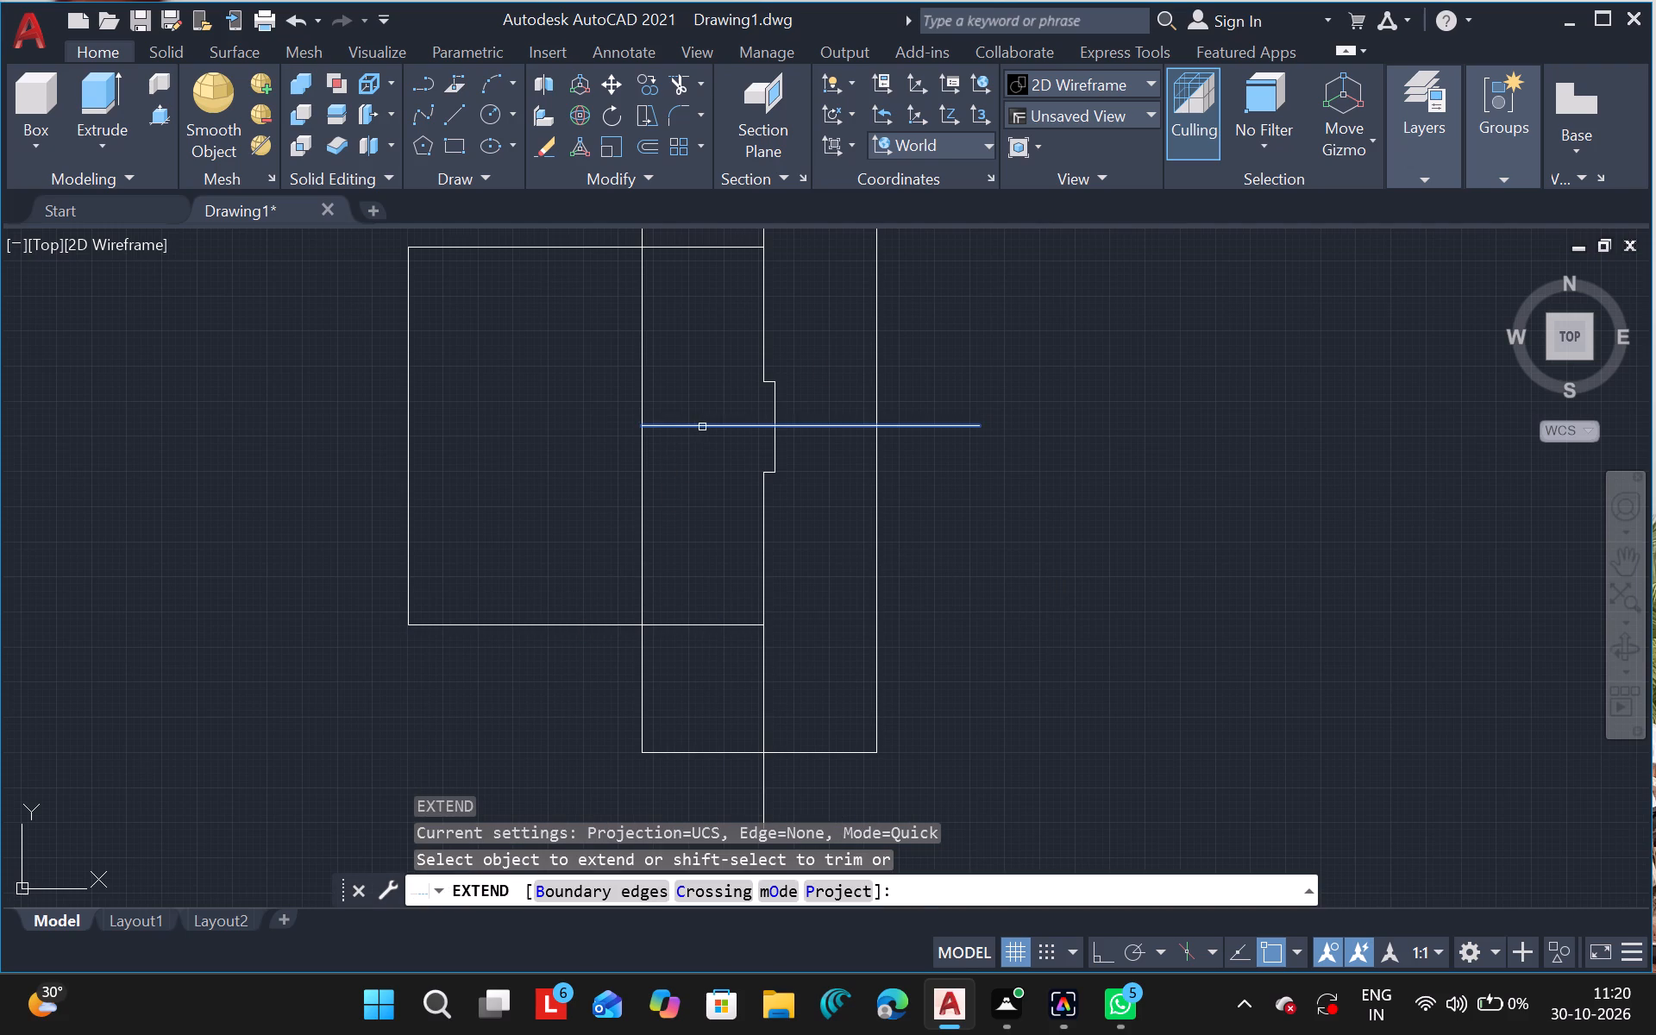
{"action": "left_click_drag", "start_coordinate": [705, 427], "coordinate": [656, 426]}
{"action": "left_click", "coordinate": [656, 426]}
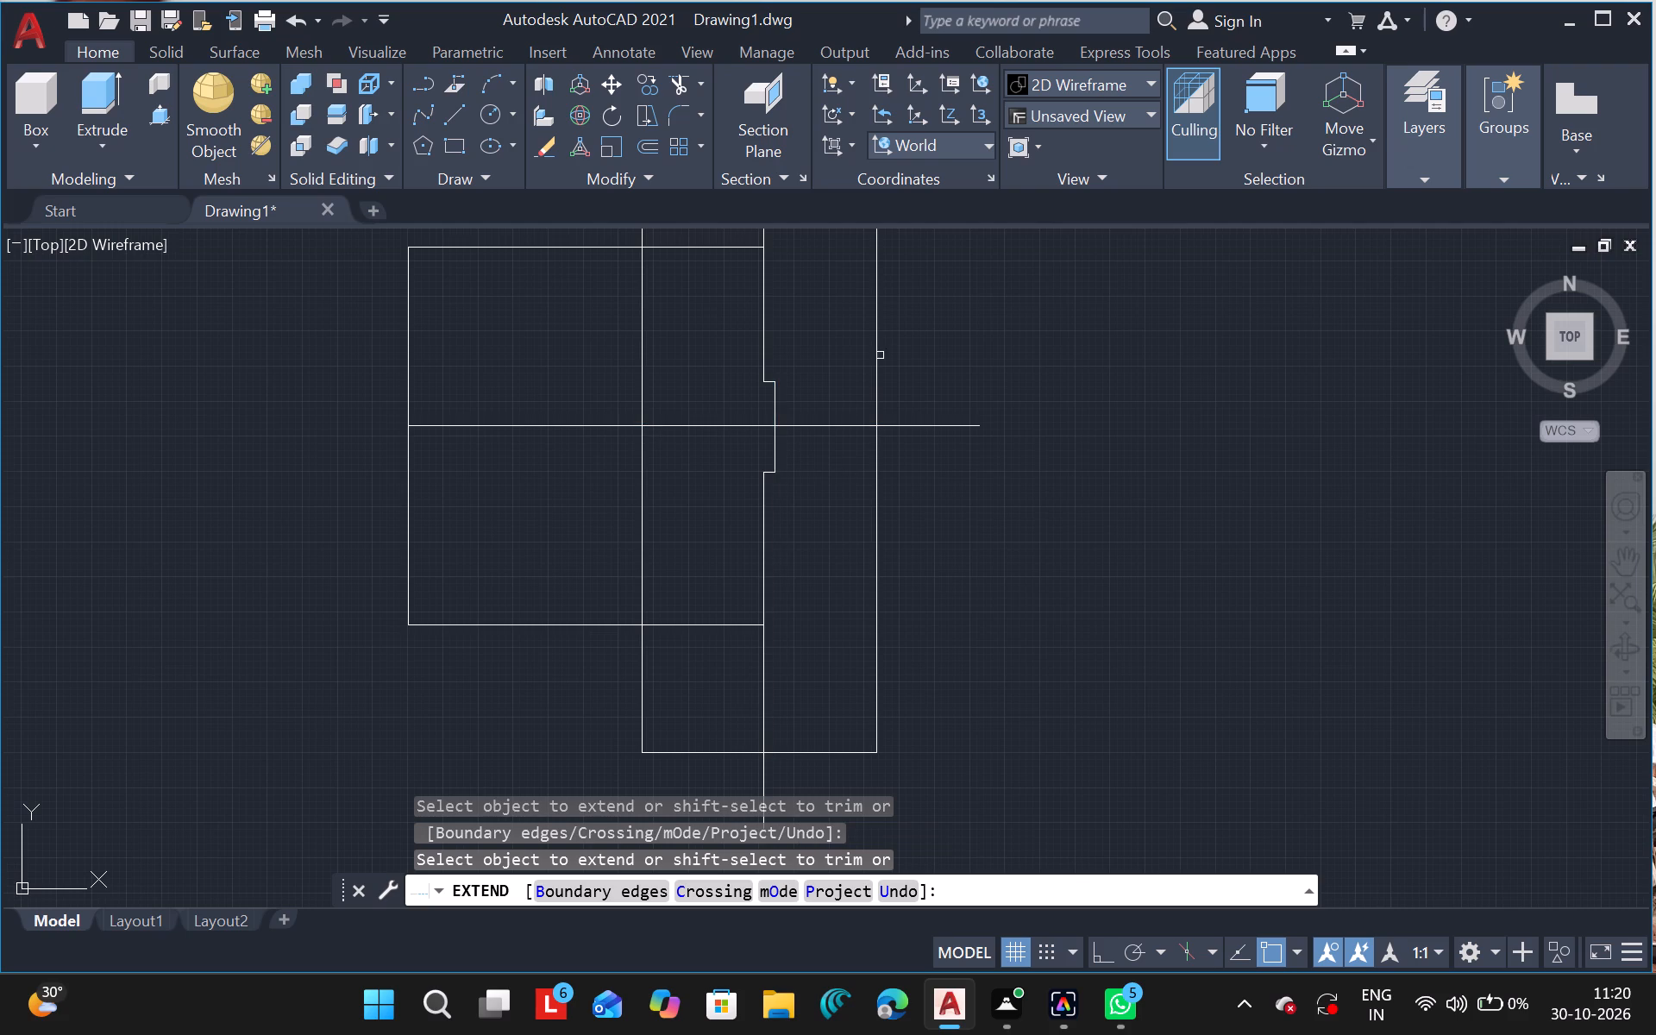
{"action": "key", "text": "Escape"}
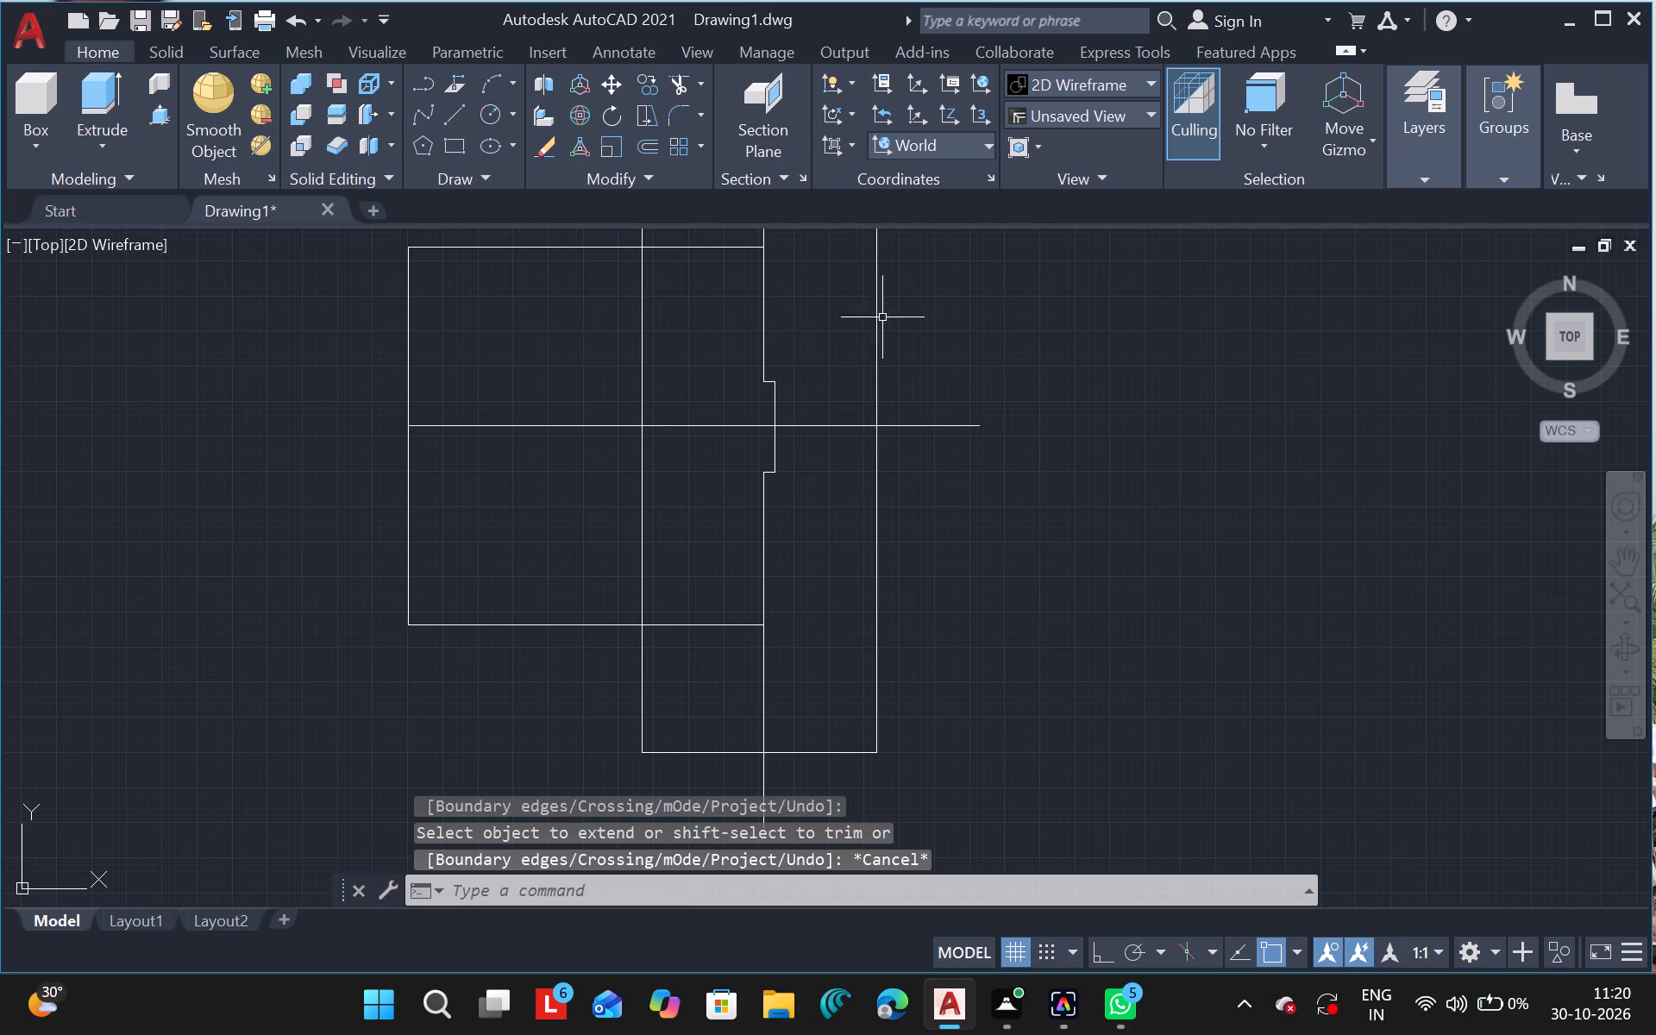
Draw a horizontal line below the wider box's top edge, from outside its left side to just short of the vertical centreline.
{"action": "scroll", "coordinate": [631, 398], "scroll_direction": "down", "scroll_amount": 2, "text": "ctrl"}
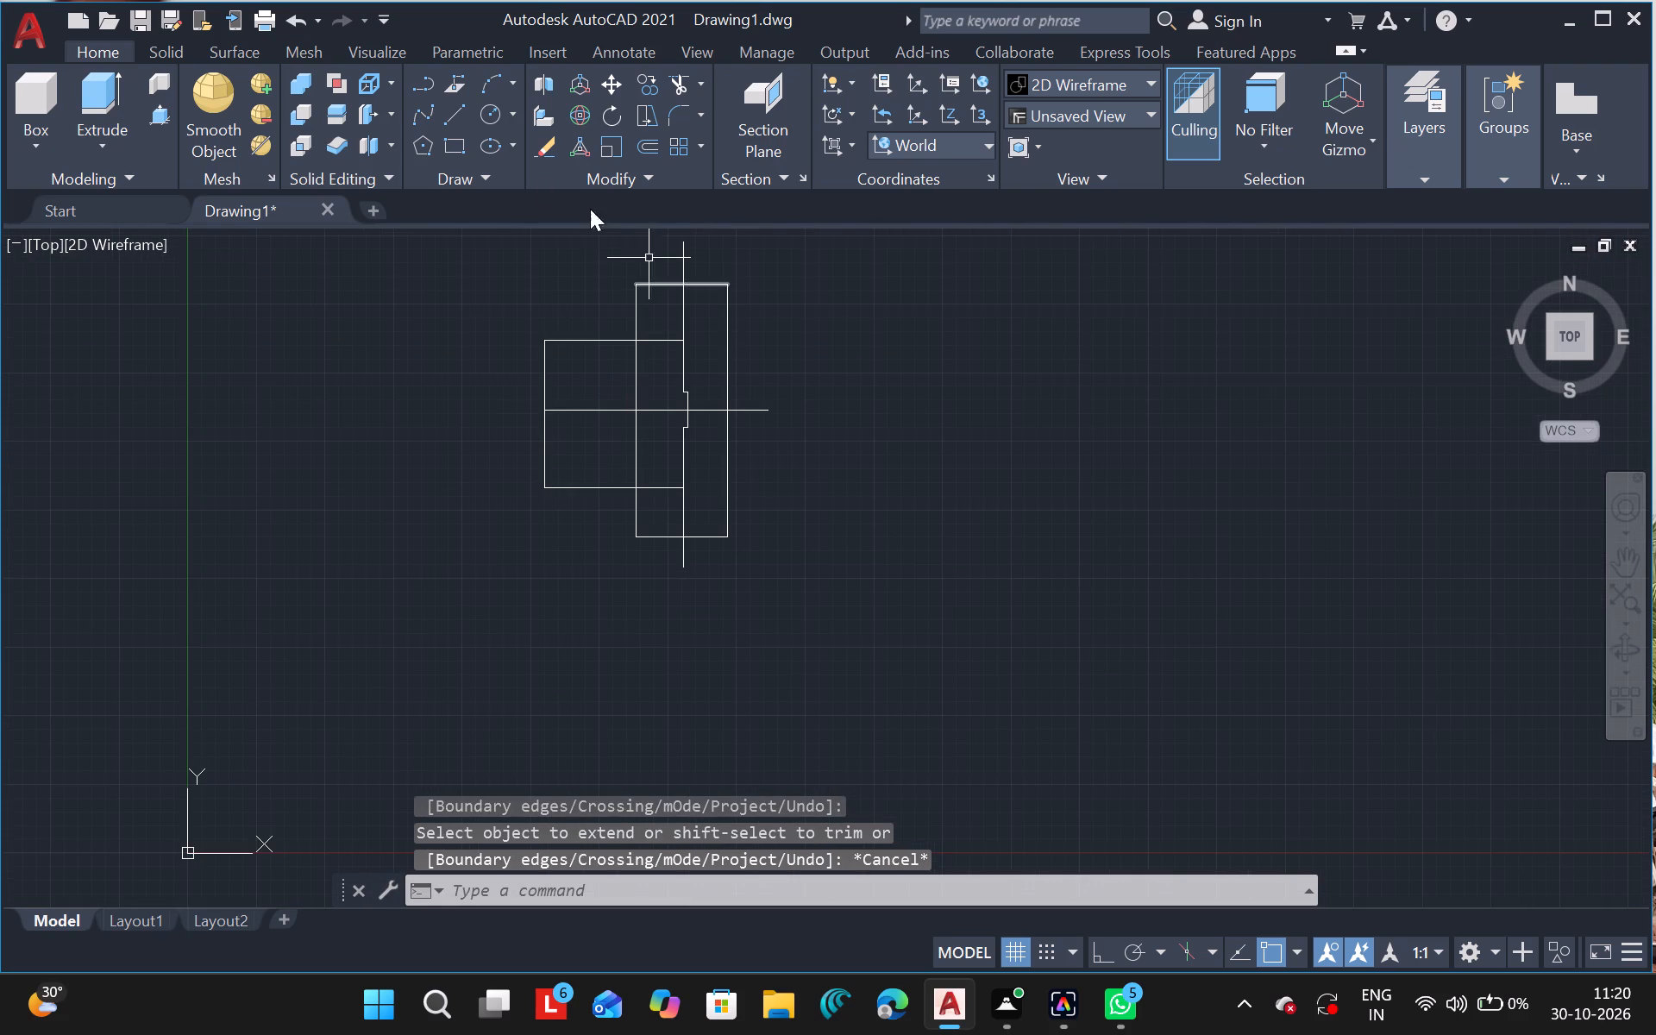
{"action": "left_click", "coordinate": [456, 114]}
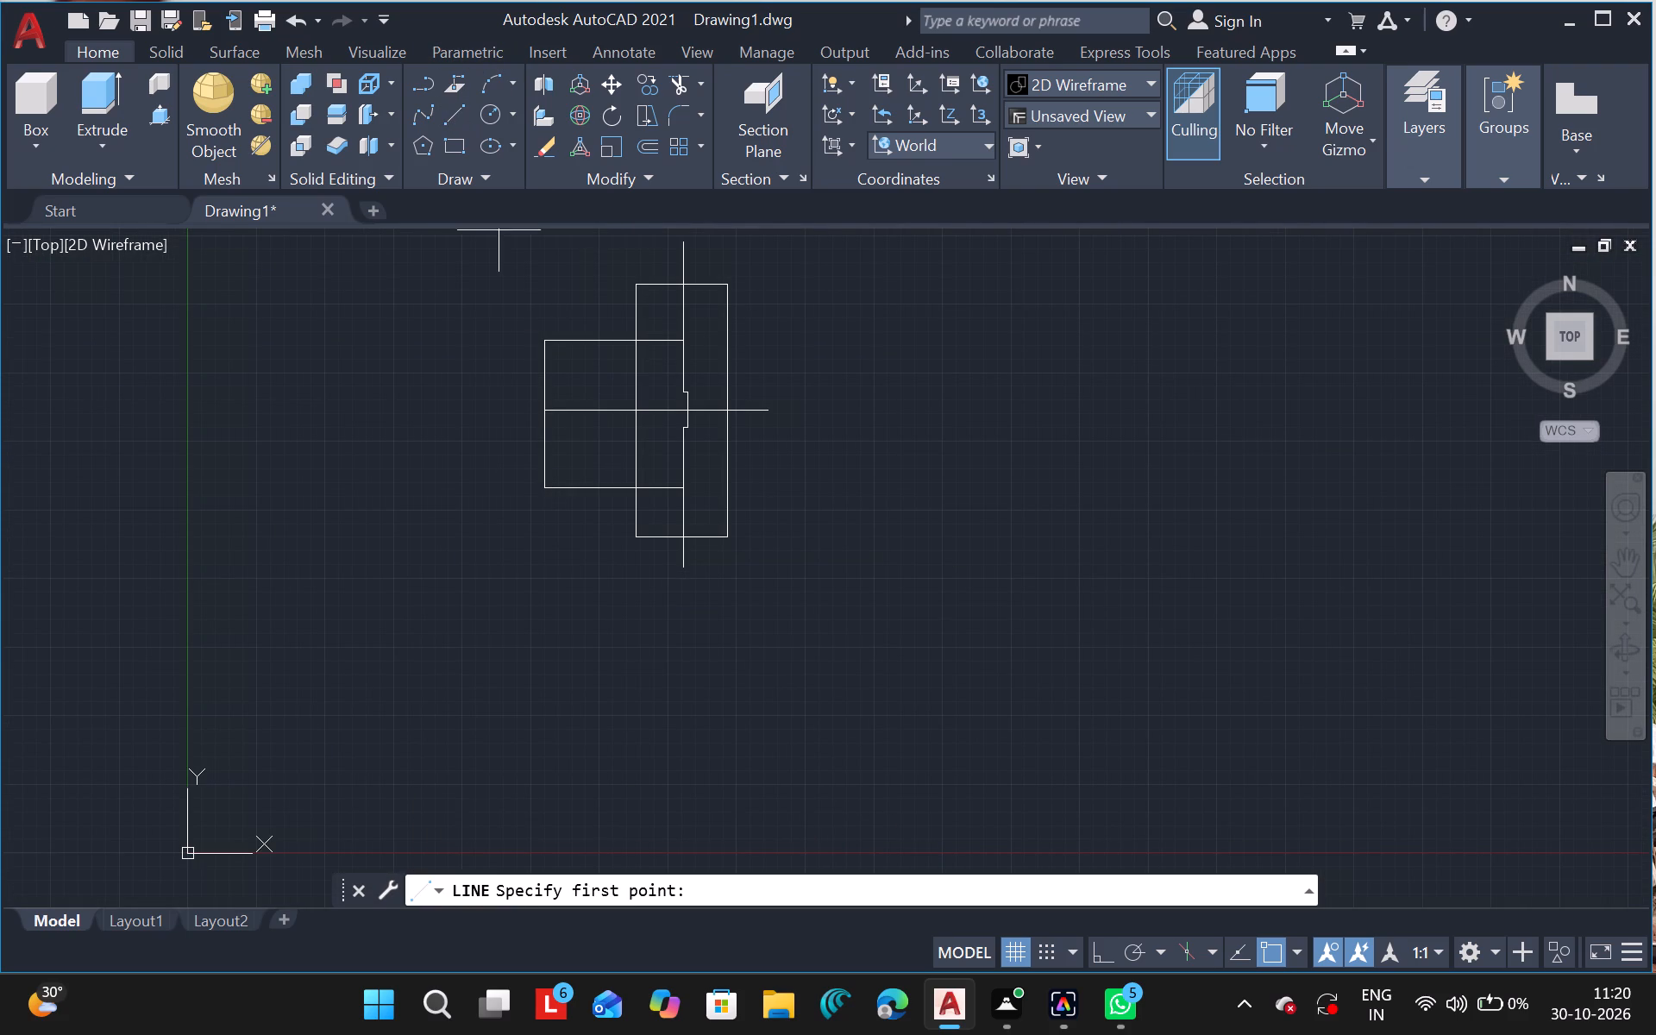
{"action": "scroll", "coordinate": [531, 373], "scroll_direction": "up", "scroll_amount": 1, "text": "ctrl"}
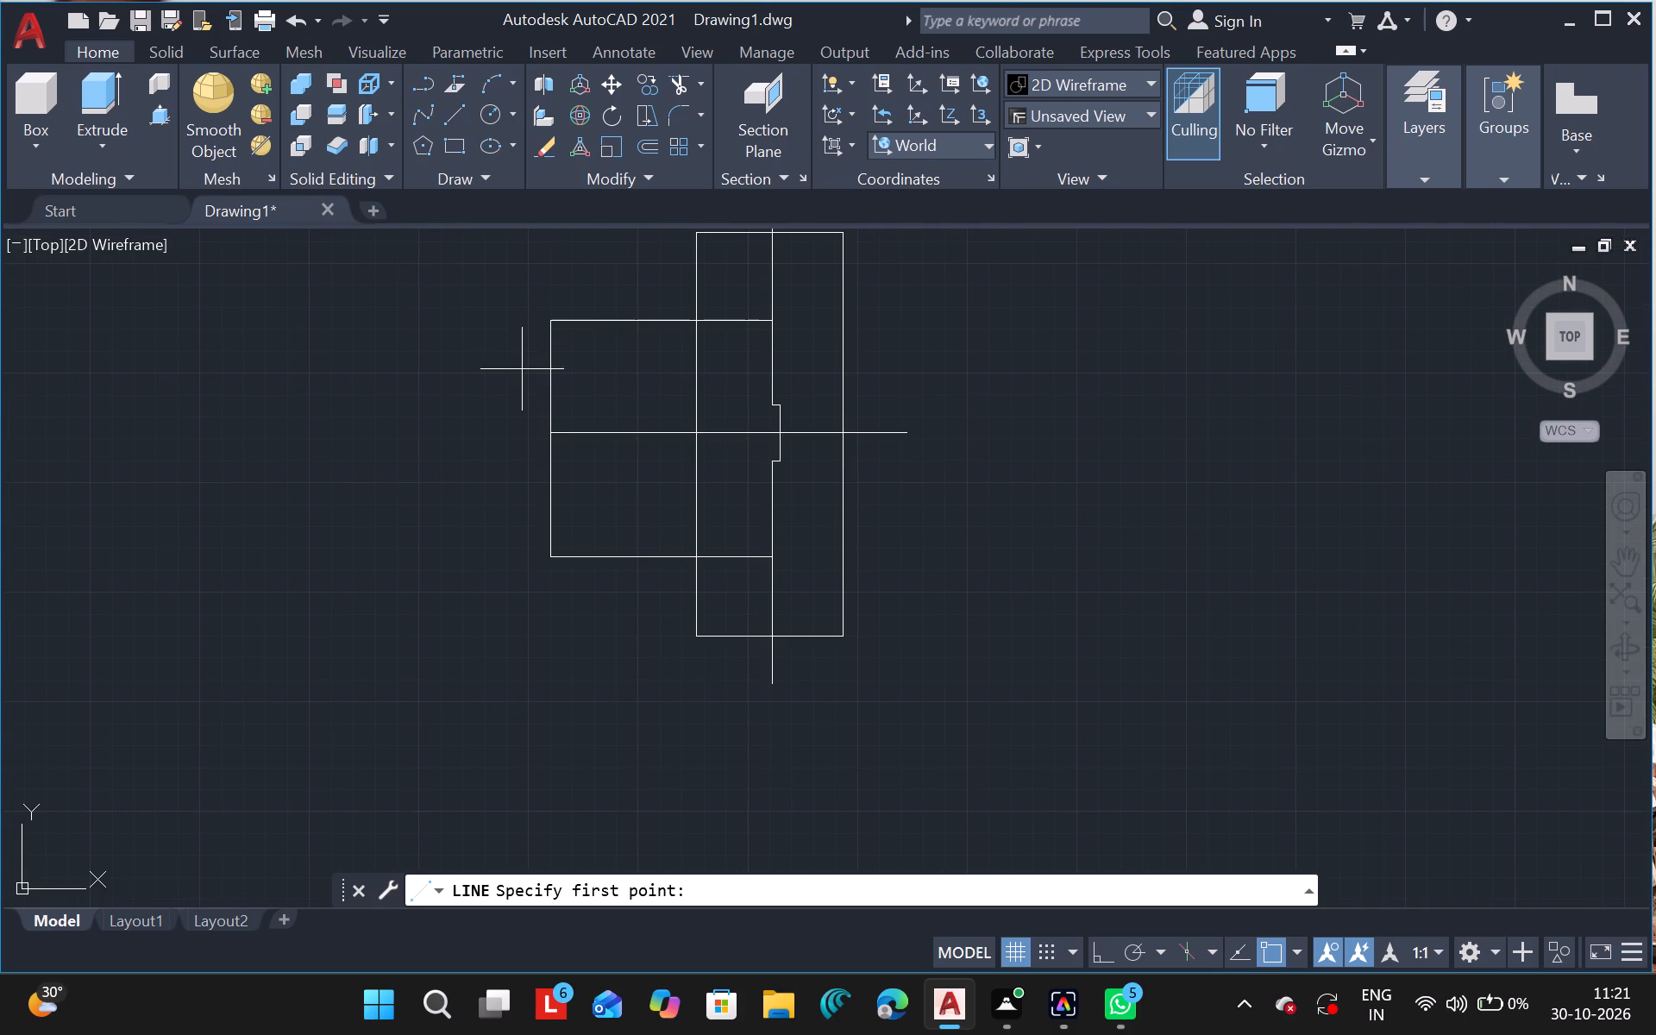
{"action": "left_click_drag", "start_coordinate": [507, 361], "coordinate": [613, 373]}
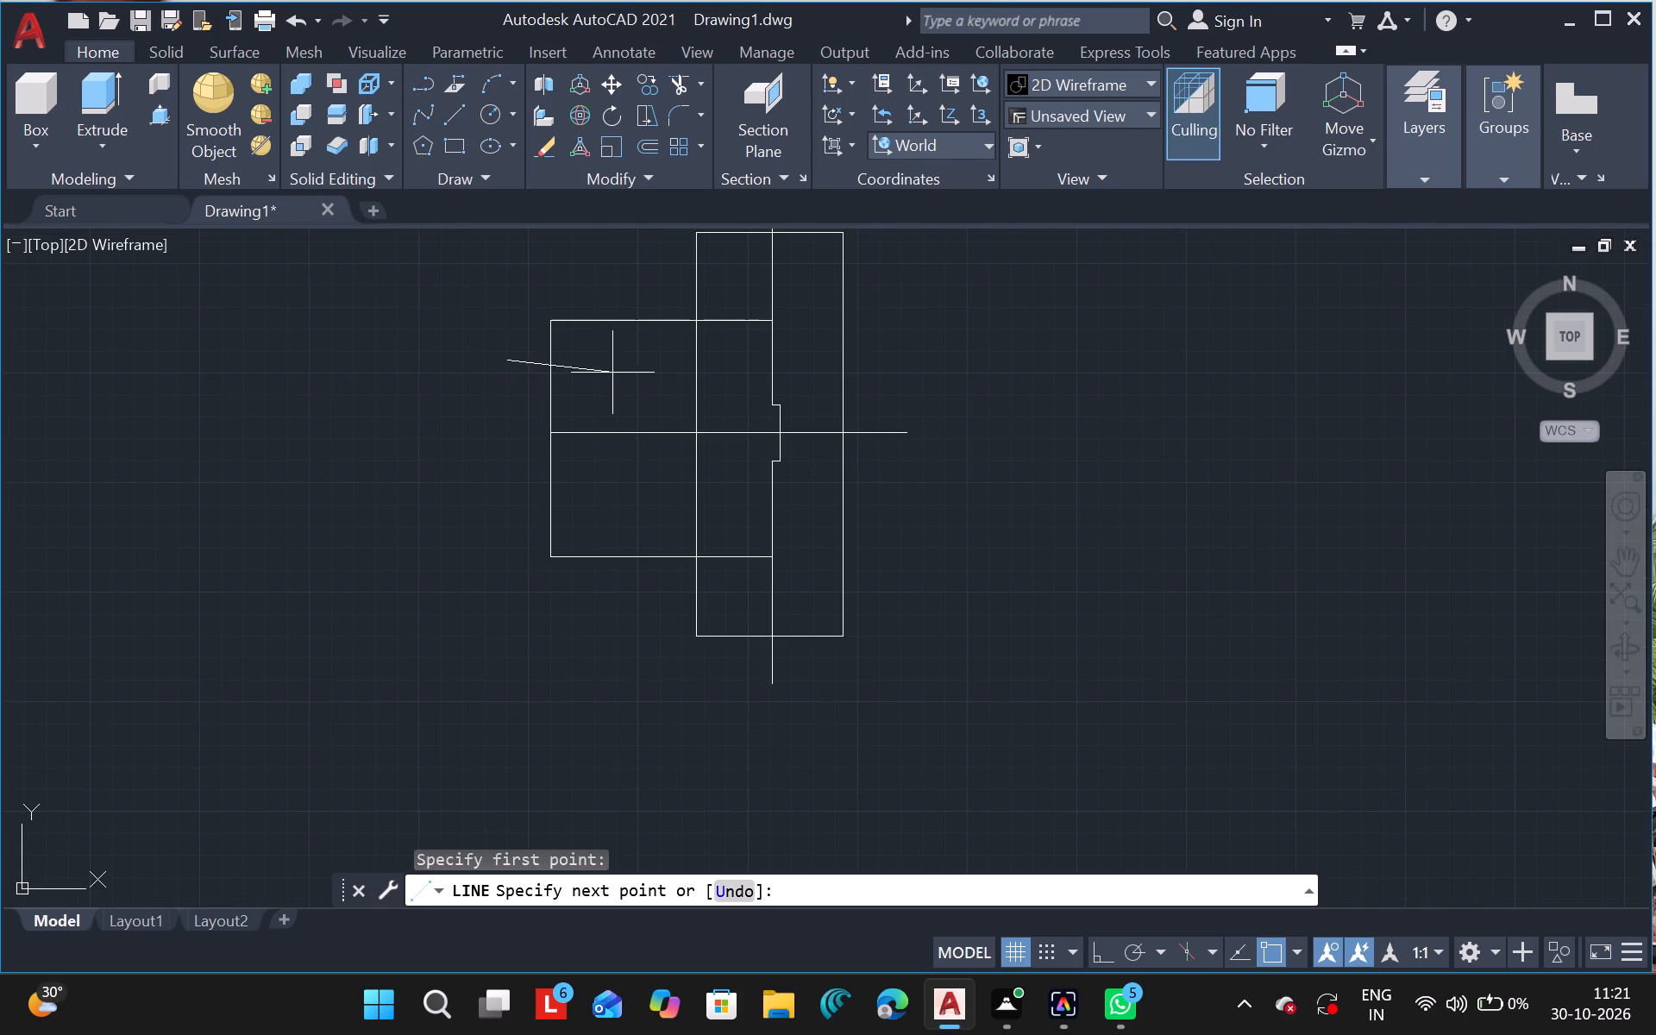
{"action": "left_click_drag", "start_coordinate": [613, 373], "coordinate": [639, 360]}
{"action": "left_click", "coordinate": [739, 361]}
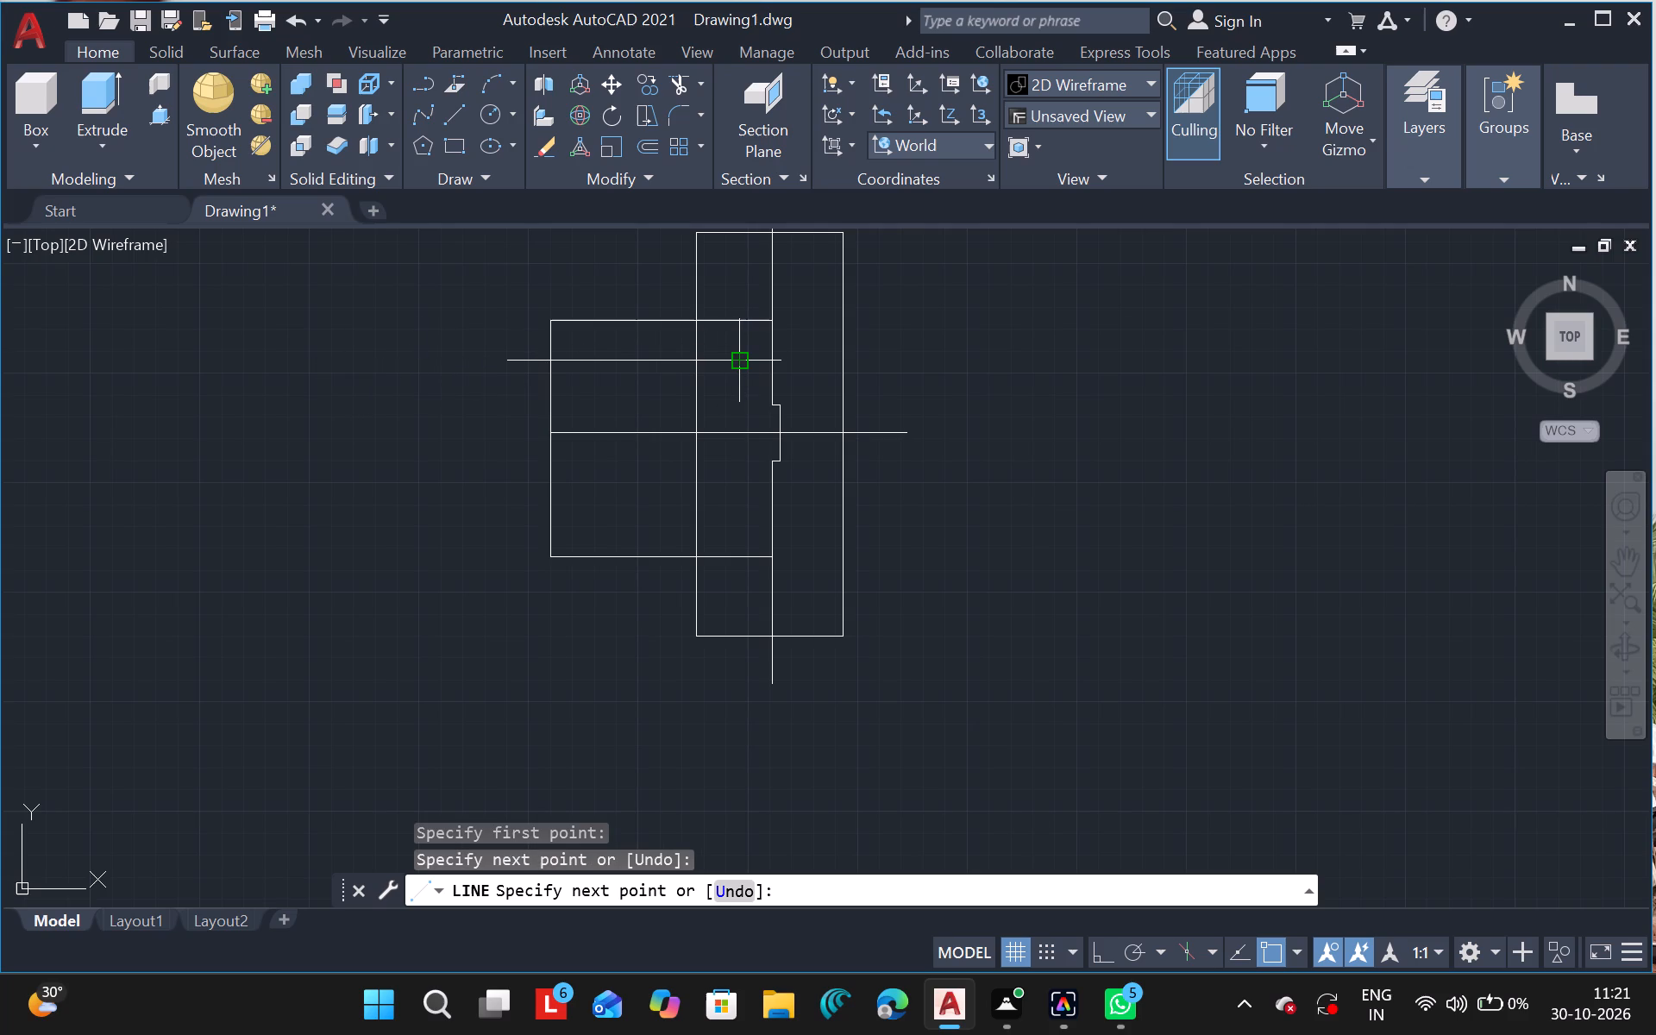
{"action": "key", "text": "Escape"}
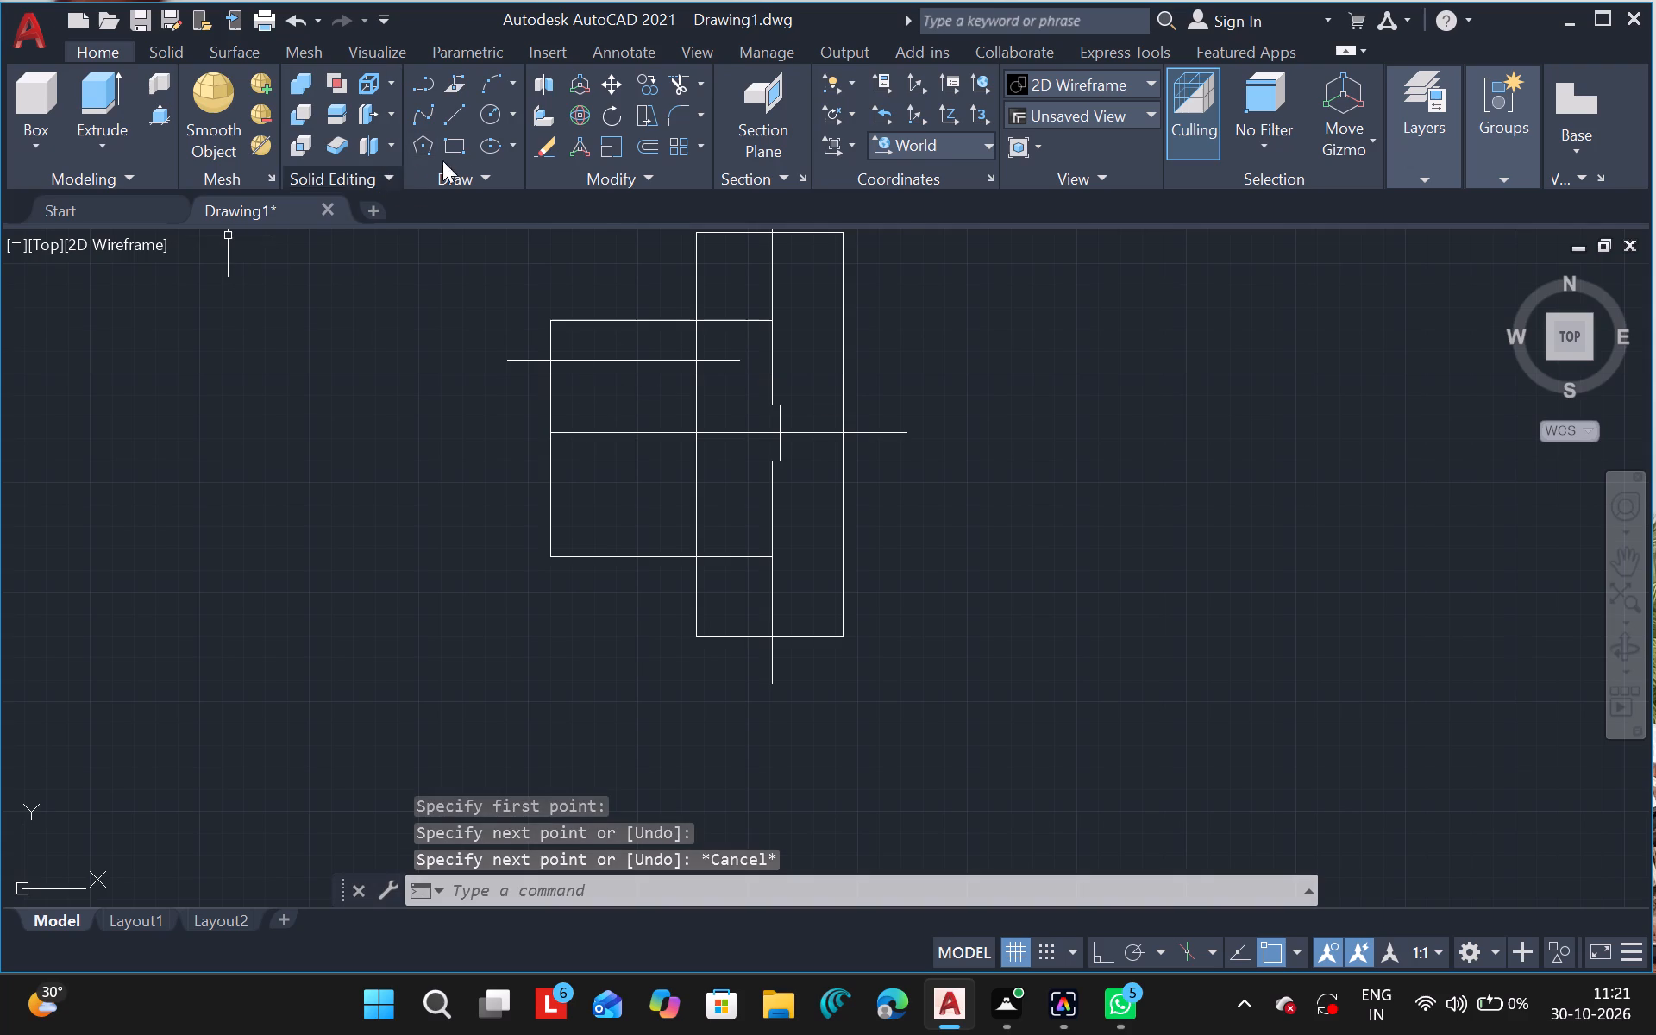
Draw connected lines from the upper horizontal line's left end: further left, down past the horizontal centreline, and back right into the wider box.
{"action": "left_click", "coordinate": [455, 110]}
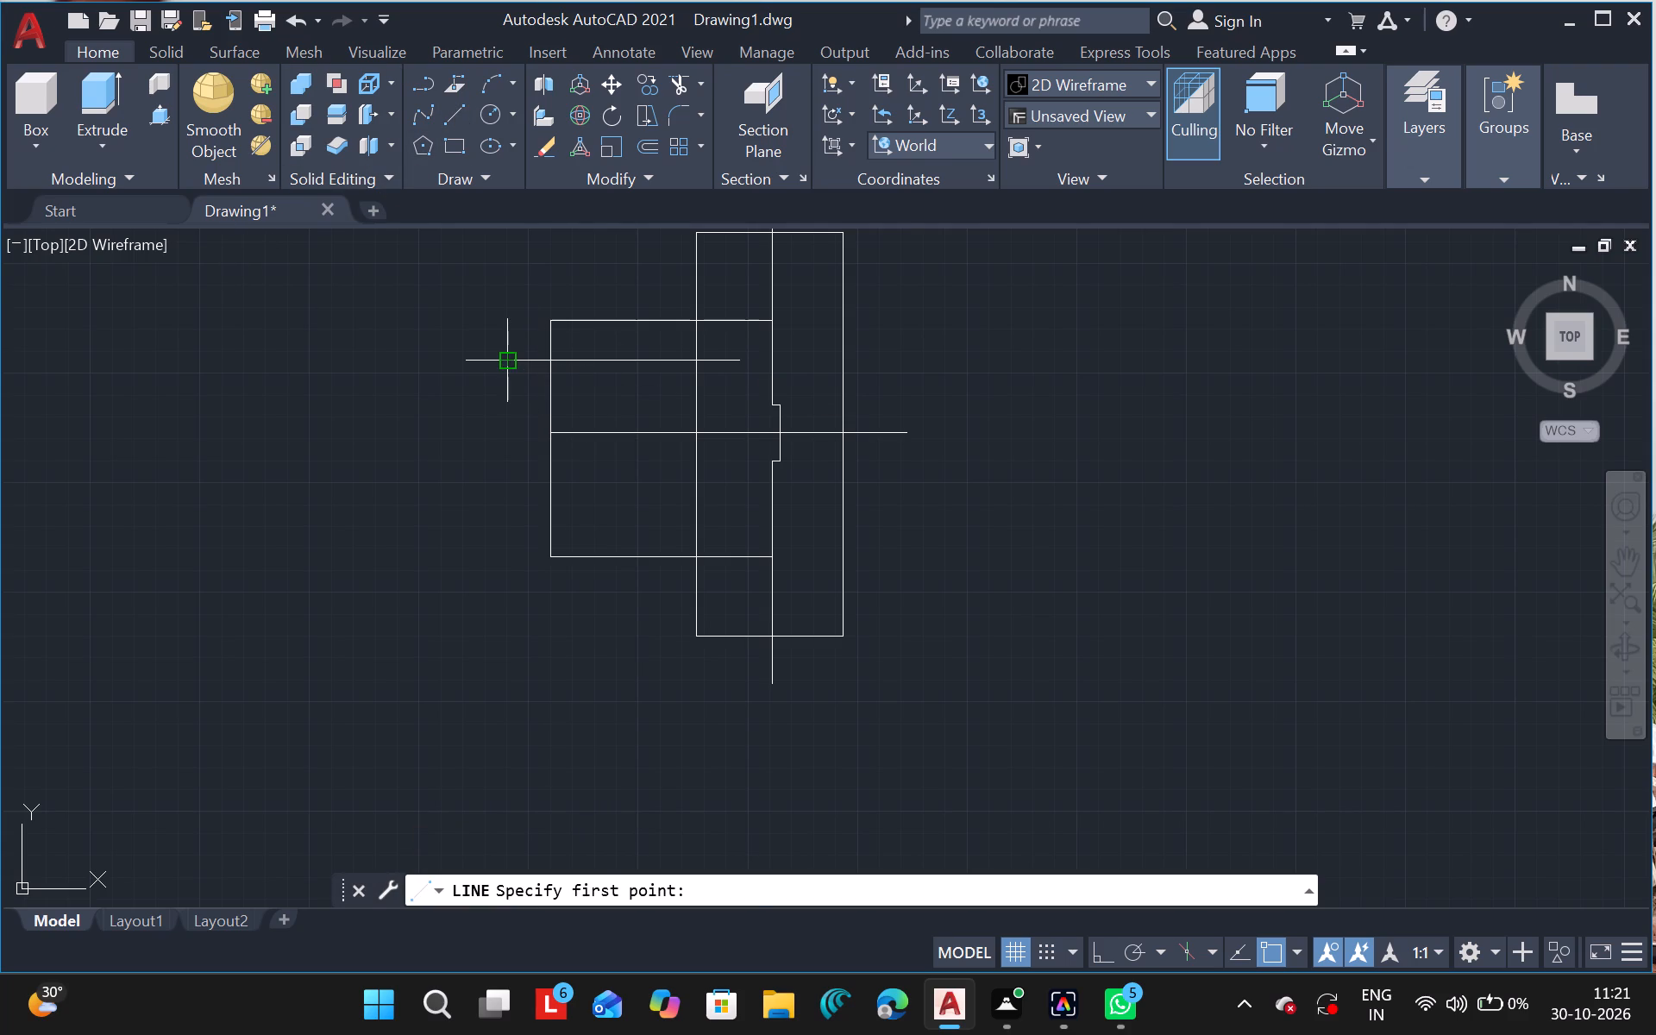
{"action": "left_click_drag", "start_coordinate": [511, 364], "coordinate": [467, 363]}
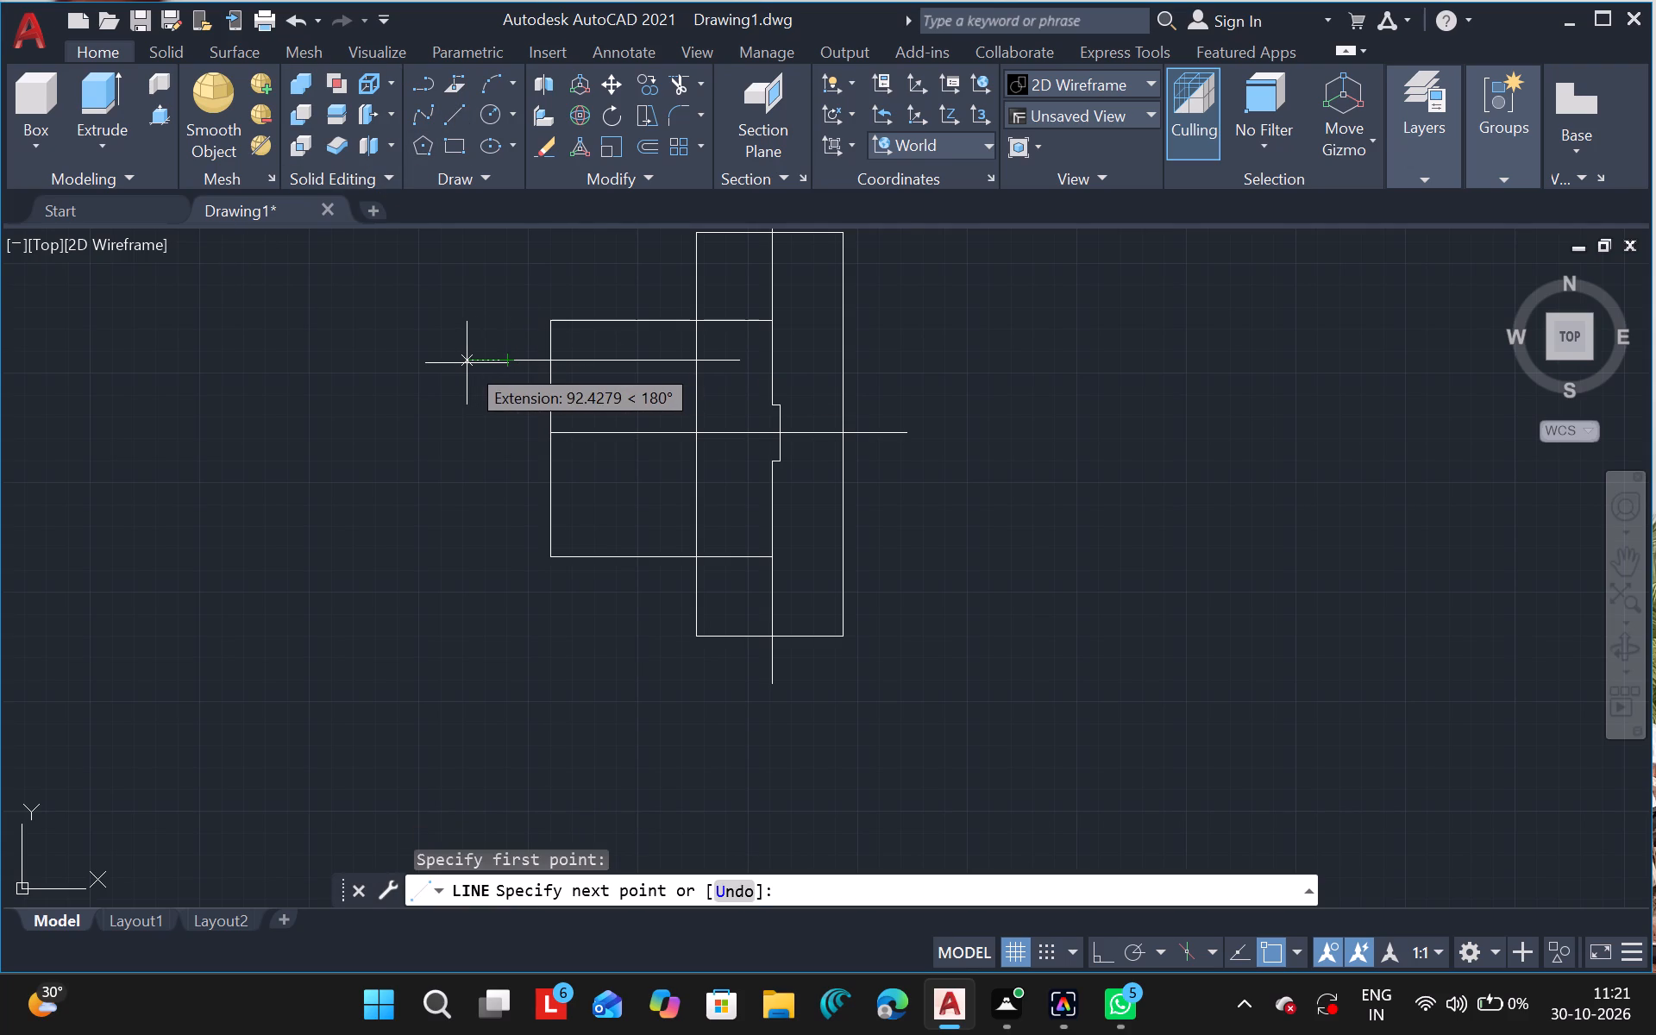
{"action": "left_click_drag", "start_coordinate": [467, 363], "coordinate": [446, 359]}
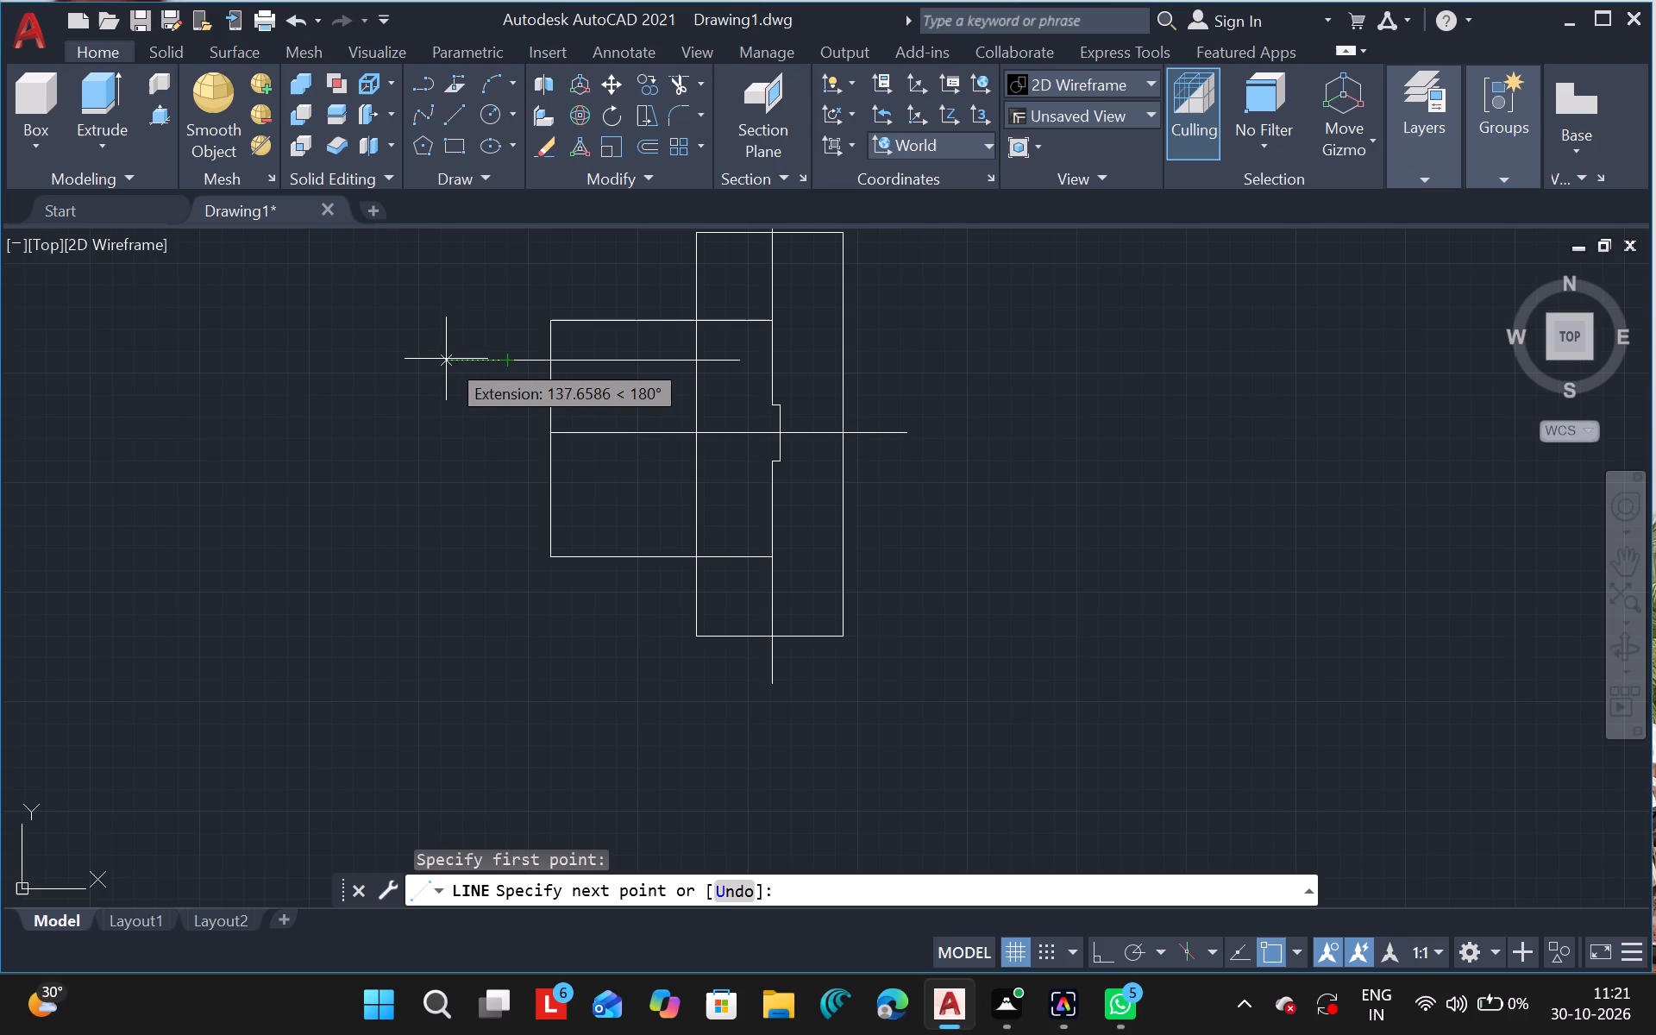
{"action": "left_click_drag", "start_coordinate": [446, 359], "coordinate": [425, 355]}
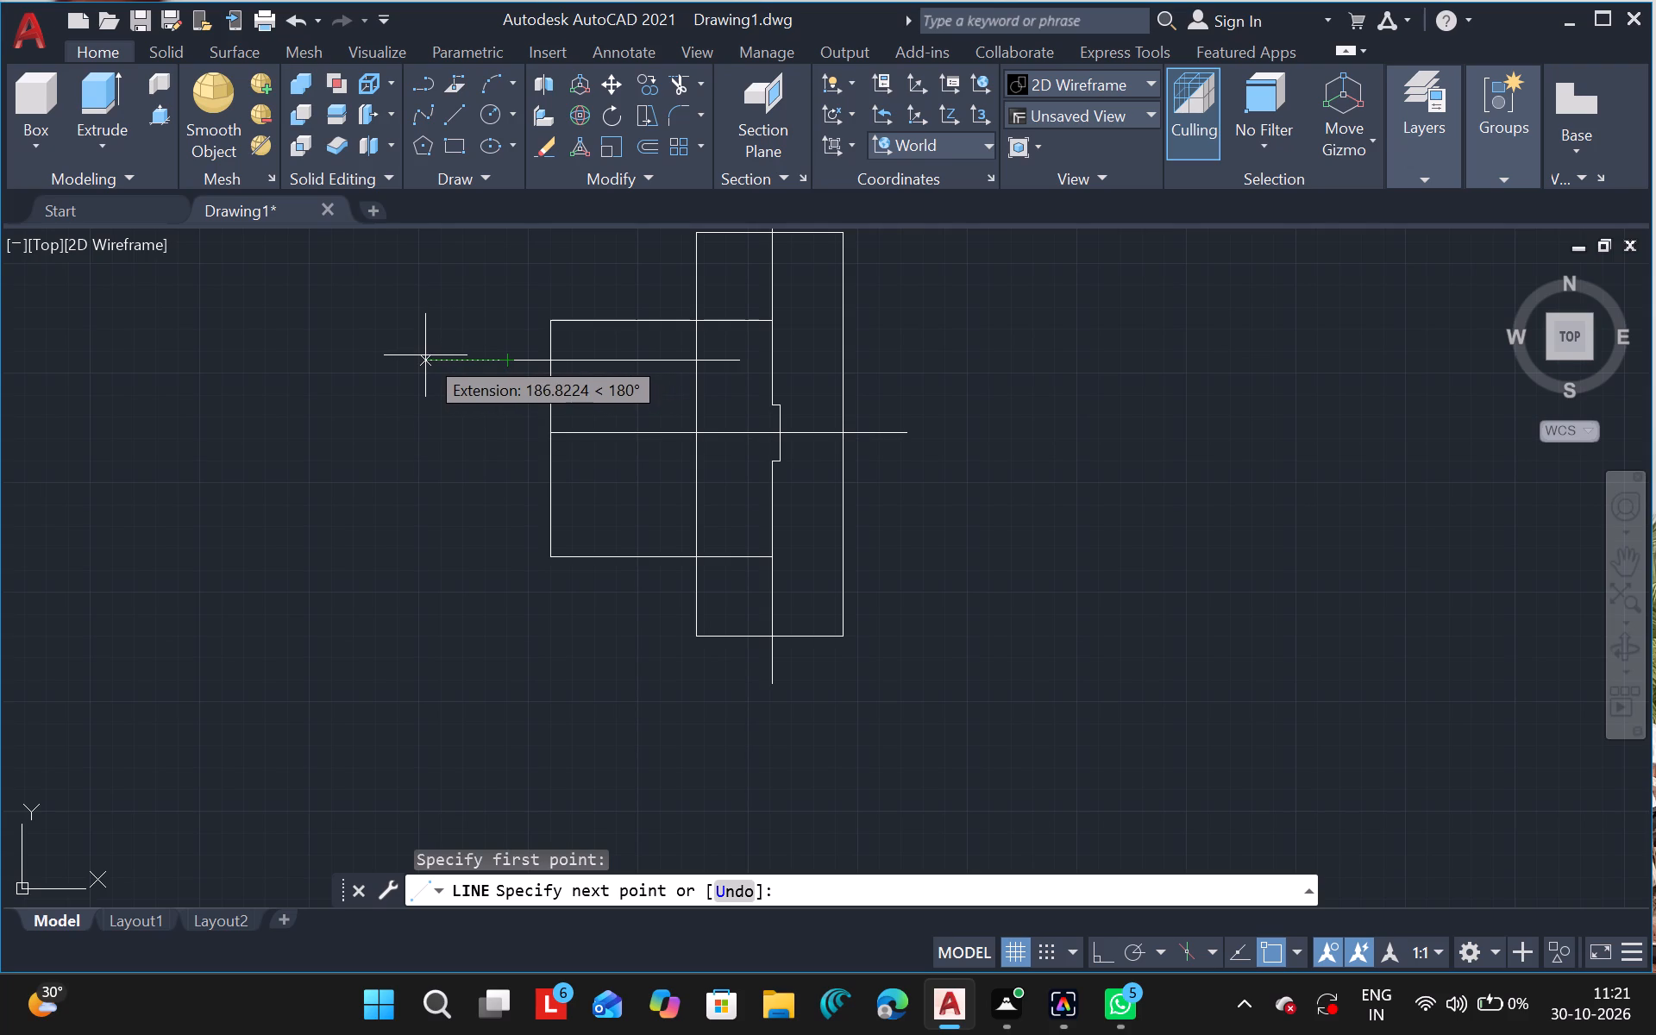
{"action": "left_click_drag", "start_coordinate": [417, 360], "coordinate": [407, 449]}
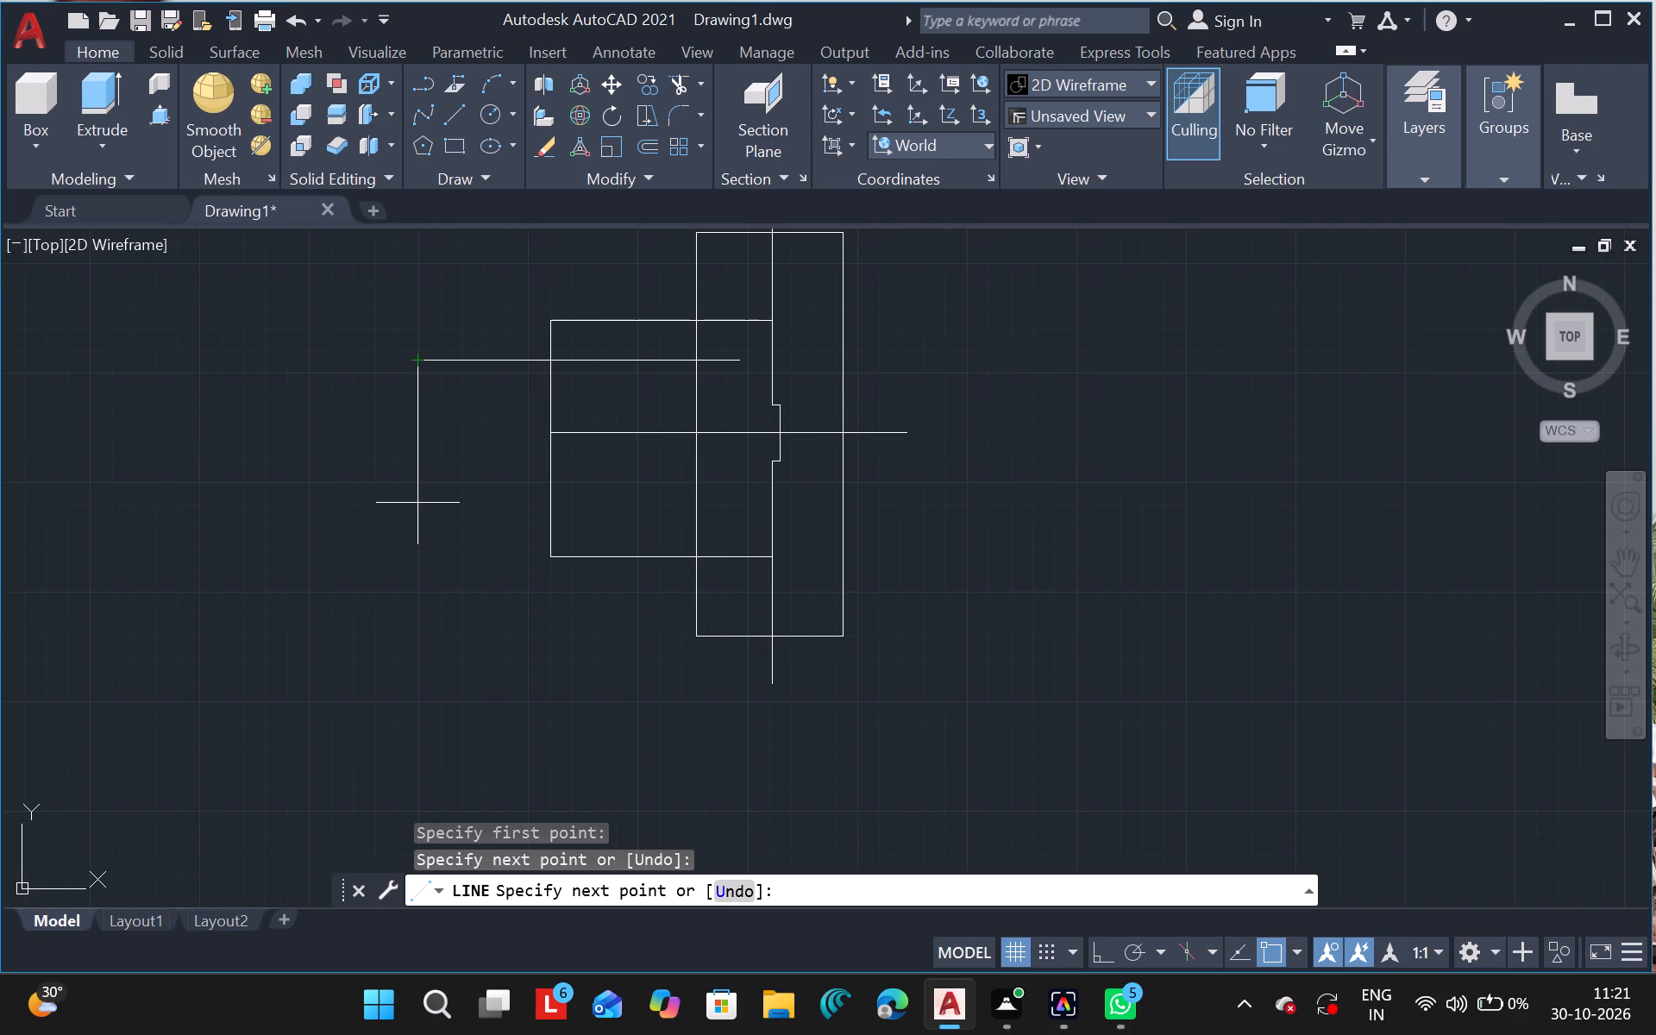
{"action": "left_click_drag", "start_coordinate": [419, 510], "coordinate": [643, 503]}
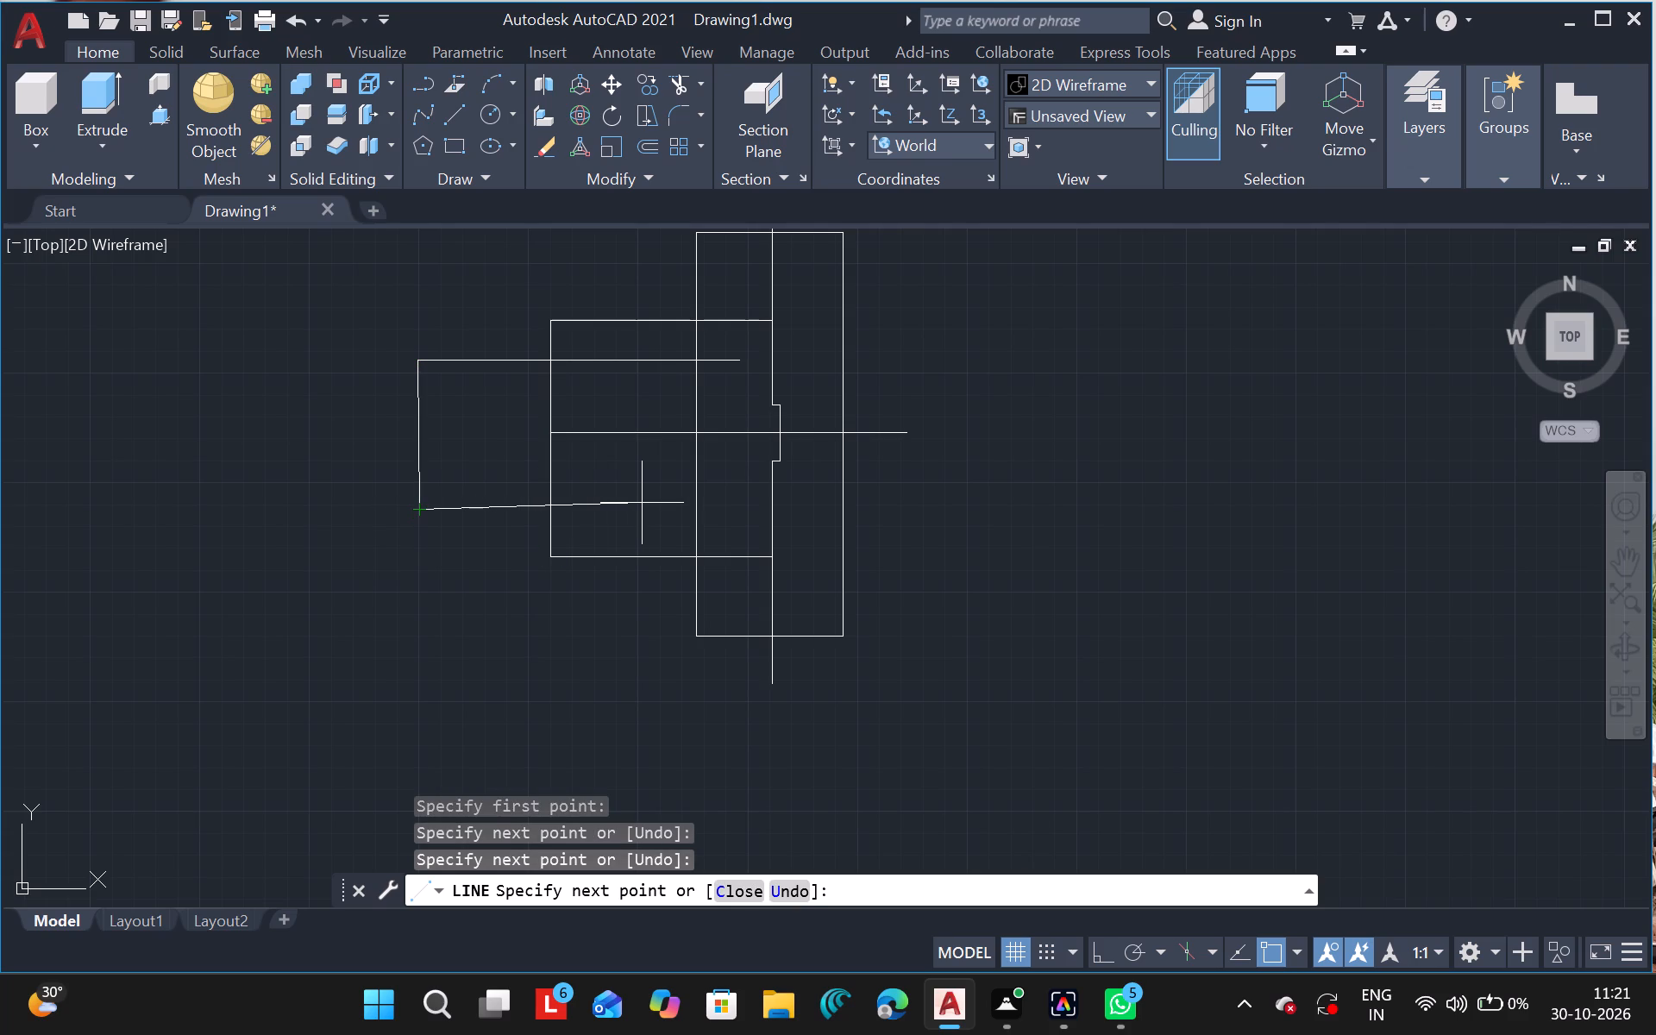
{"action": "left_click_drag", "start_coordinate": [643, 503], "coordinate": [649, 503]}
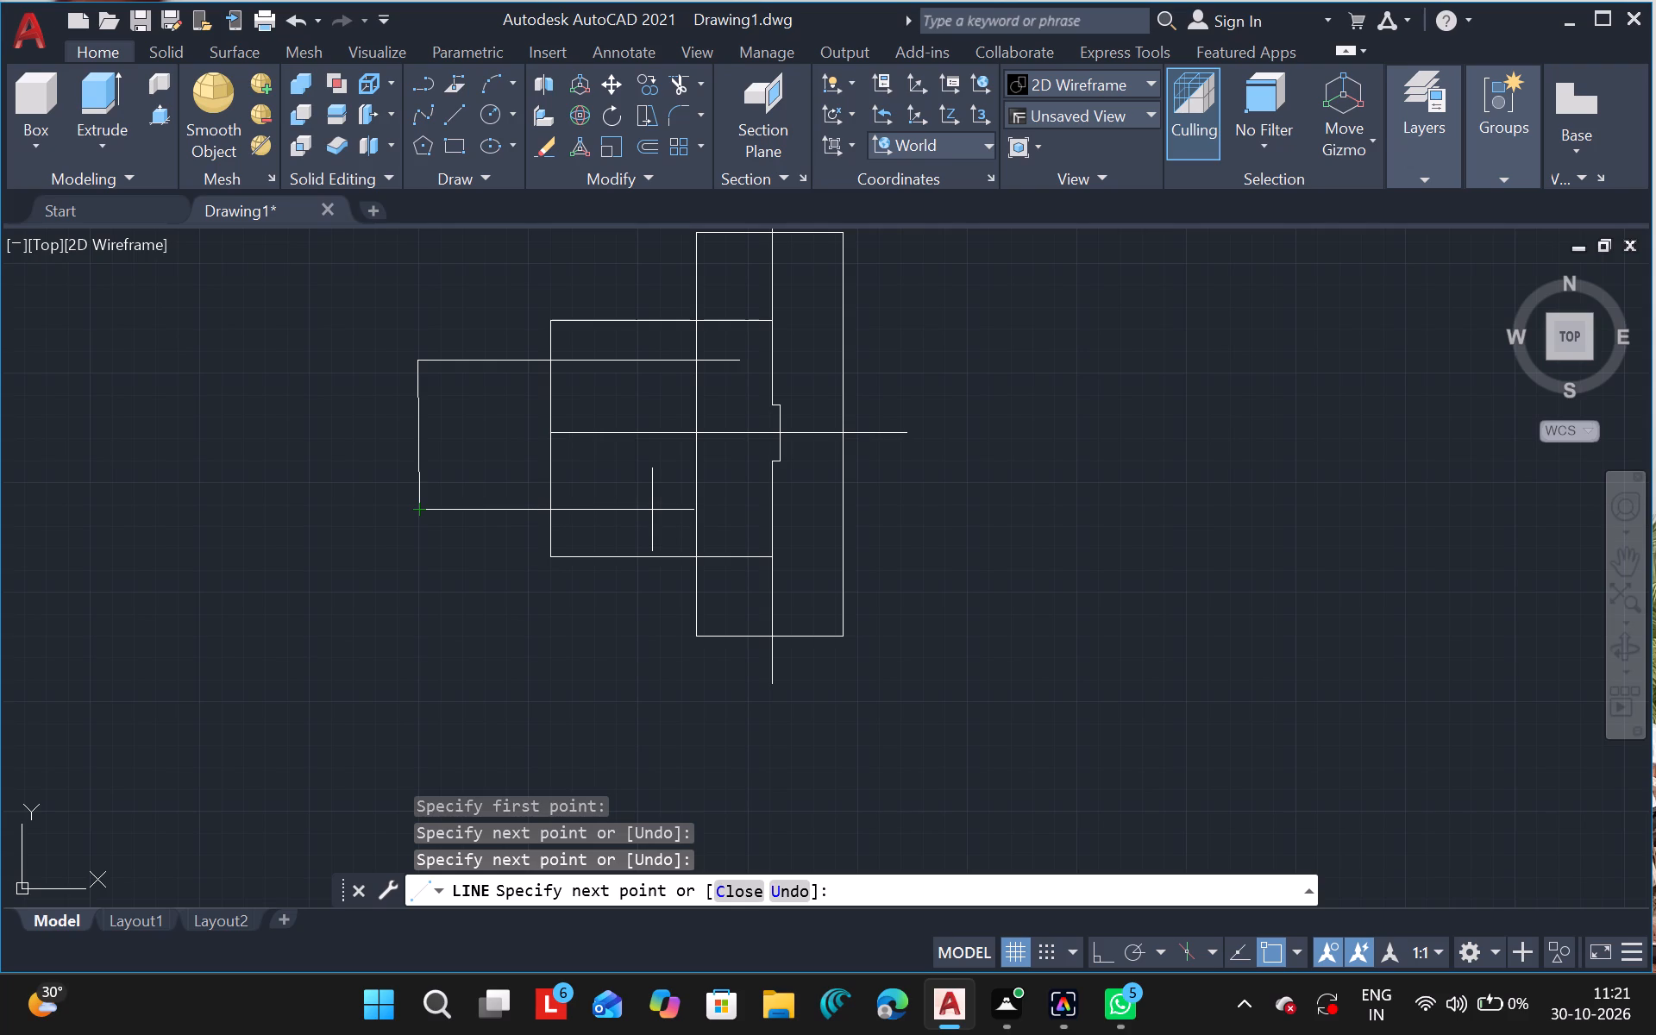
{"action": "left_click", "coordinate": [652, 510]}
{"action": "key", "text": "Escape"}
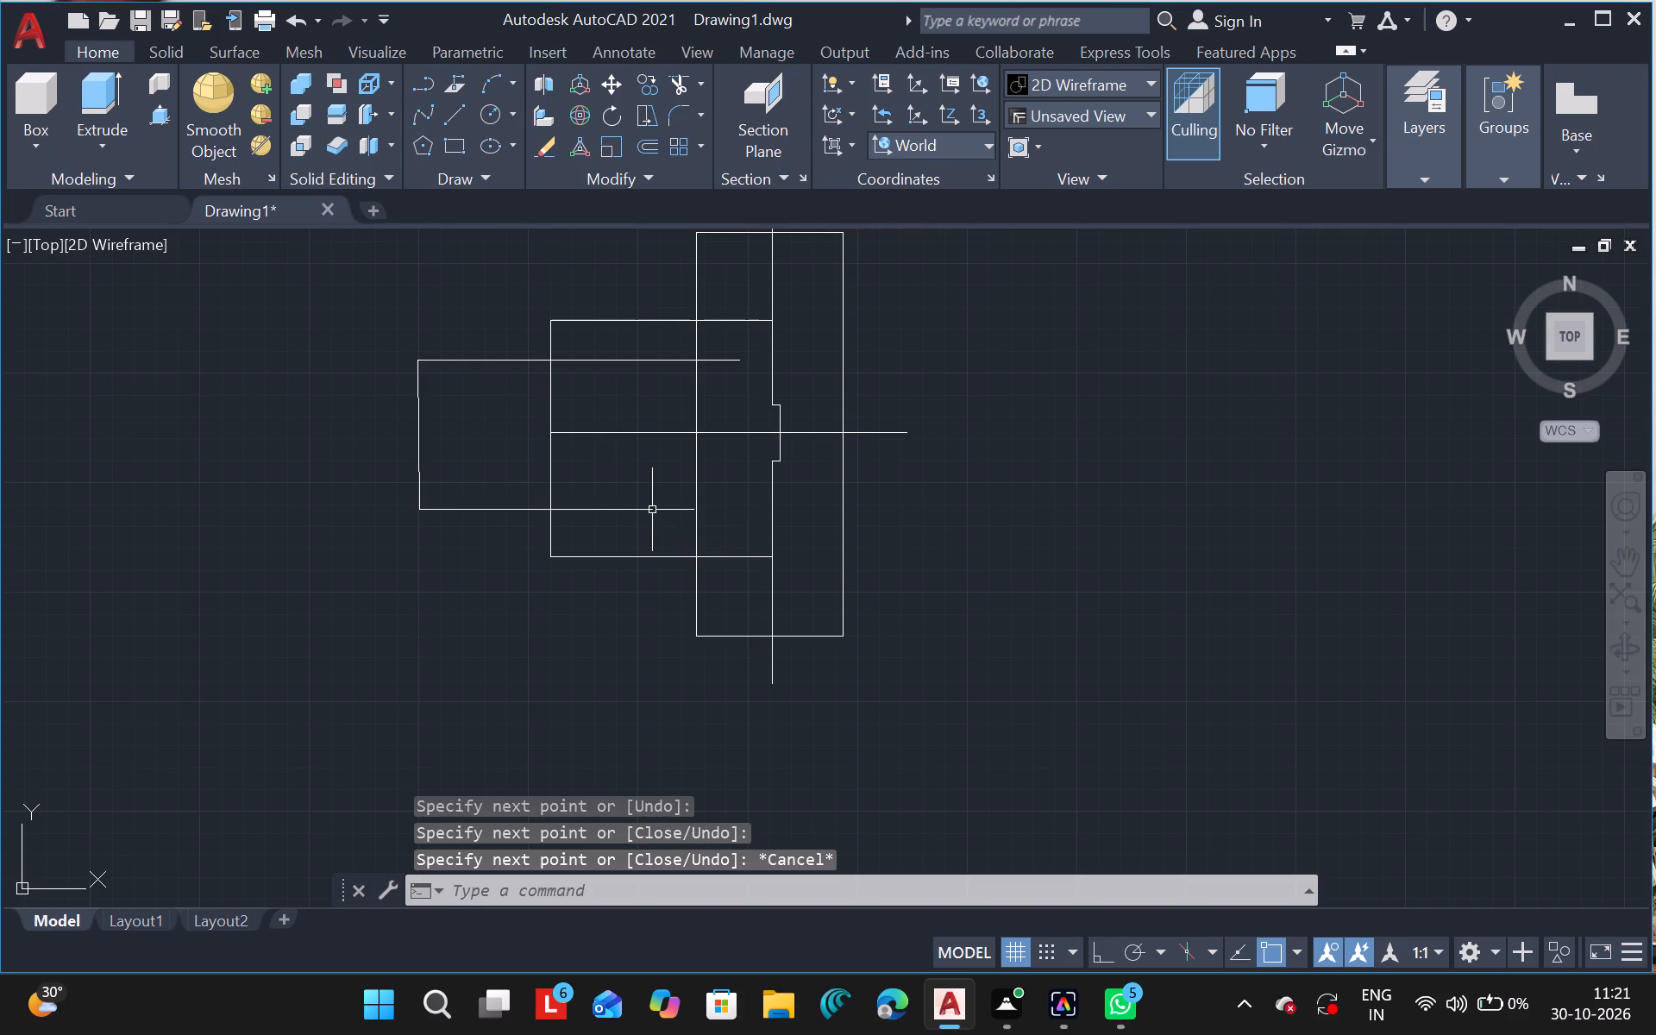
Trim the narrow box's top and bottom lines back to the wider box's left side.
{"action": "type", "text": "tr"}
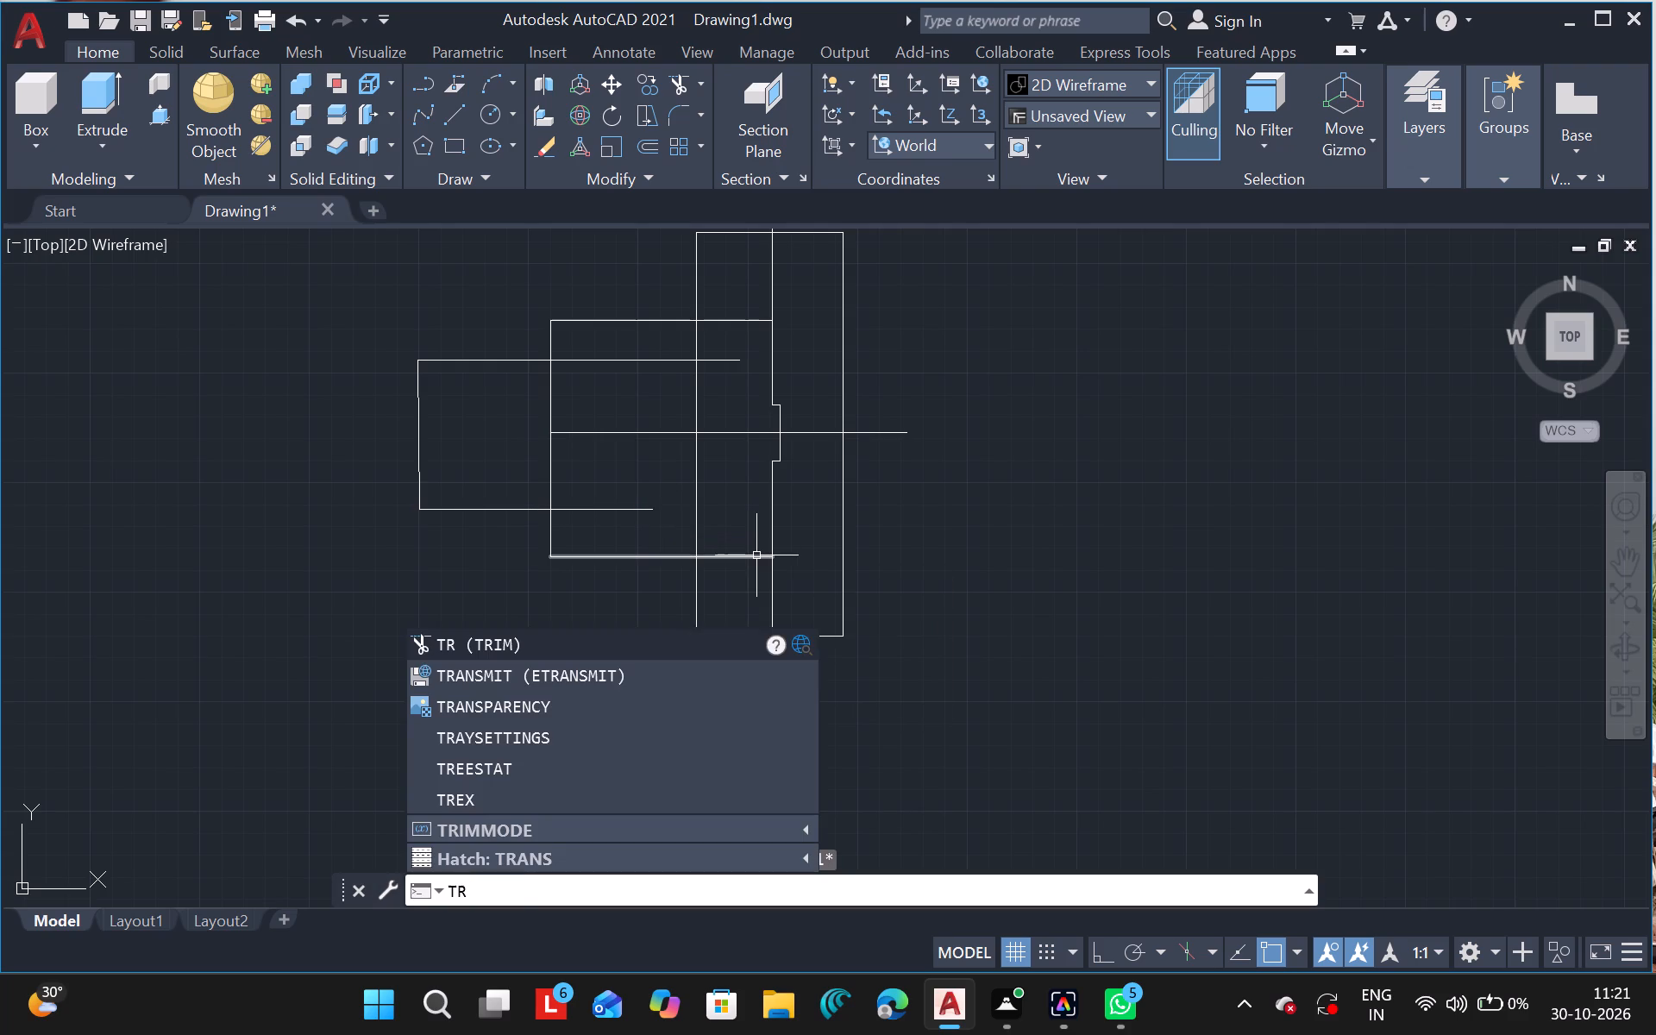
{"action": "left_click", "coordinate": [632, 634]}
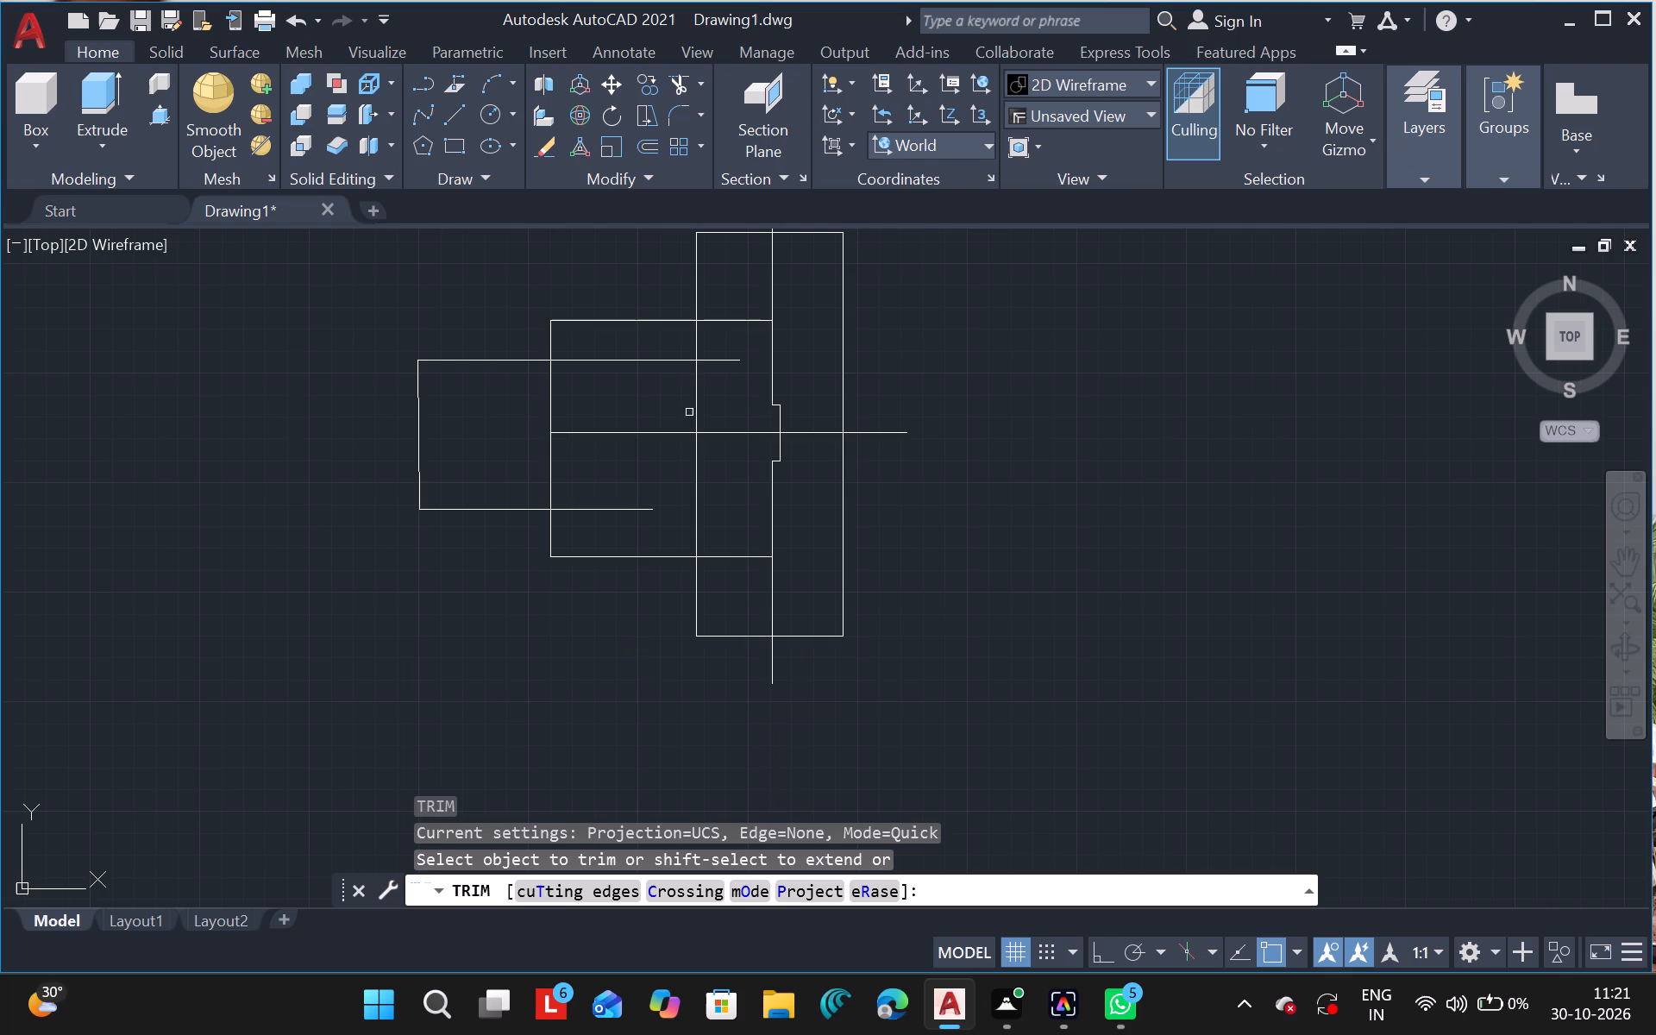
{"action": "left_click", "coordinate": [710, 361]}
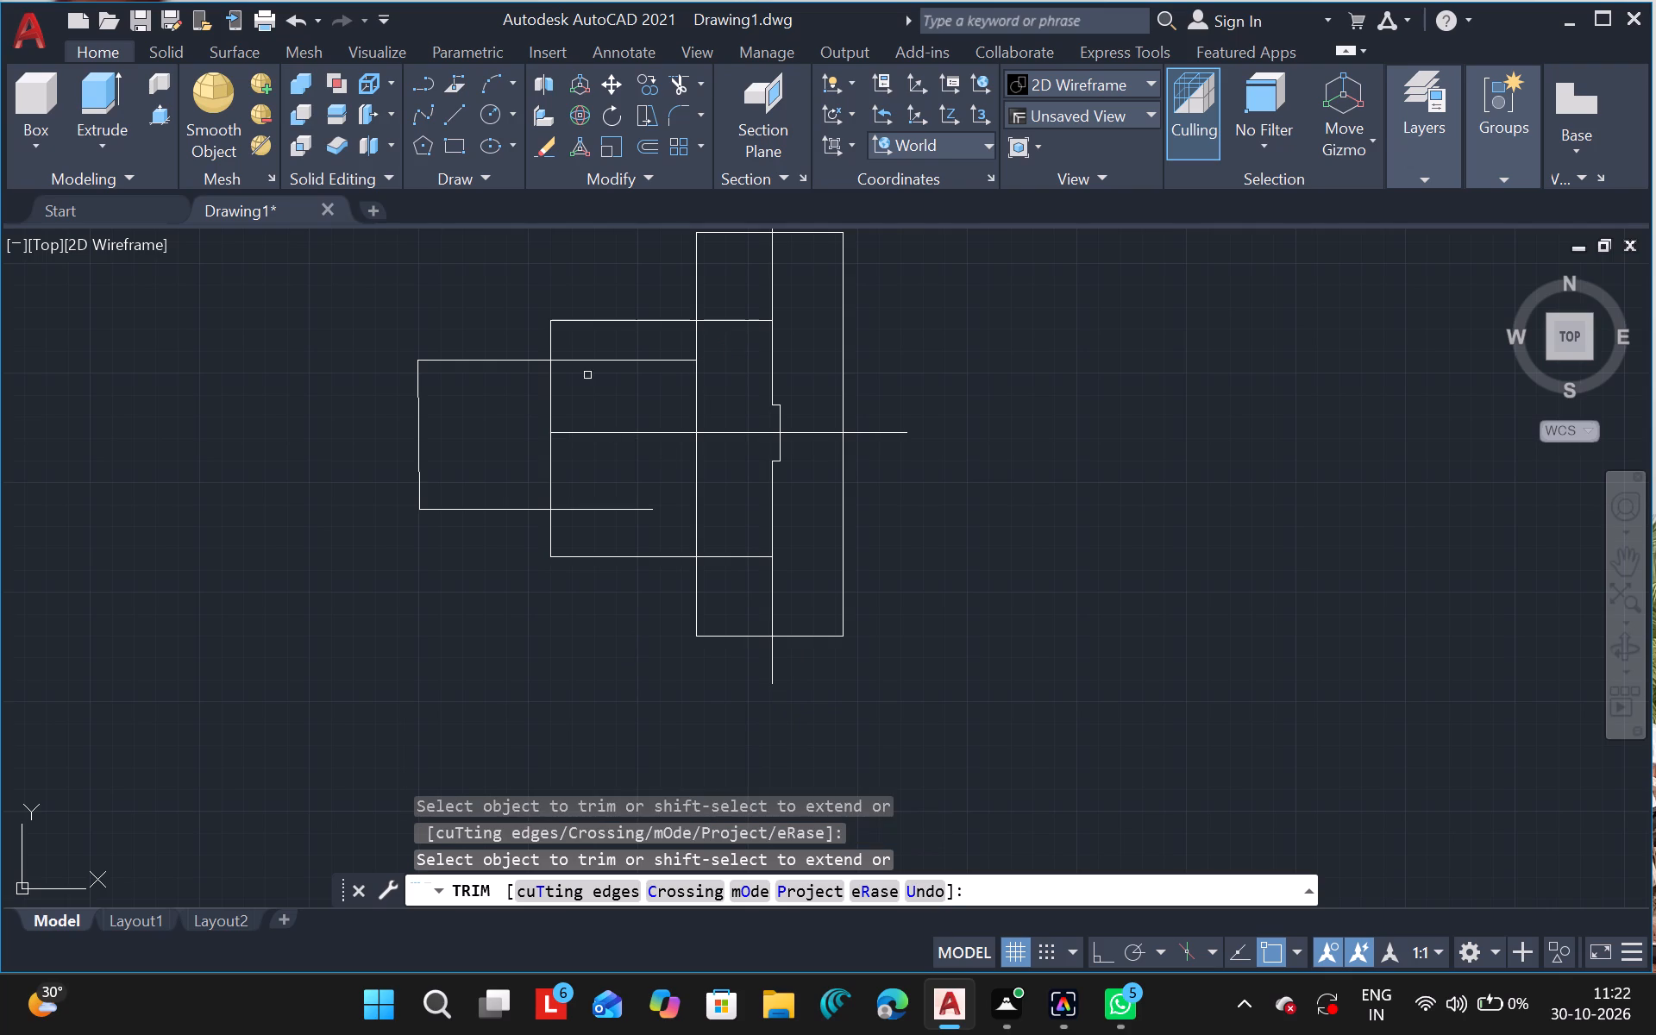
{"action": "left_click_drag", "start_coordinate": [585, 361], "coordinate": [586, 513]}
{"action": "left_click", "coordinate": [586, 513]}
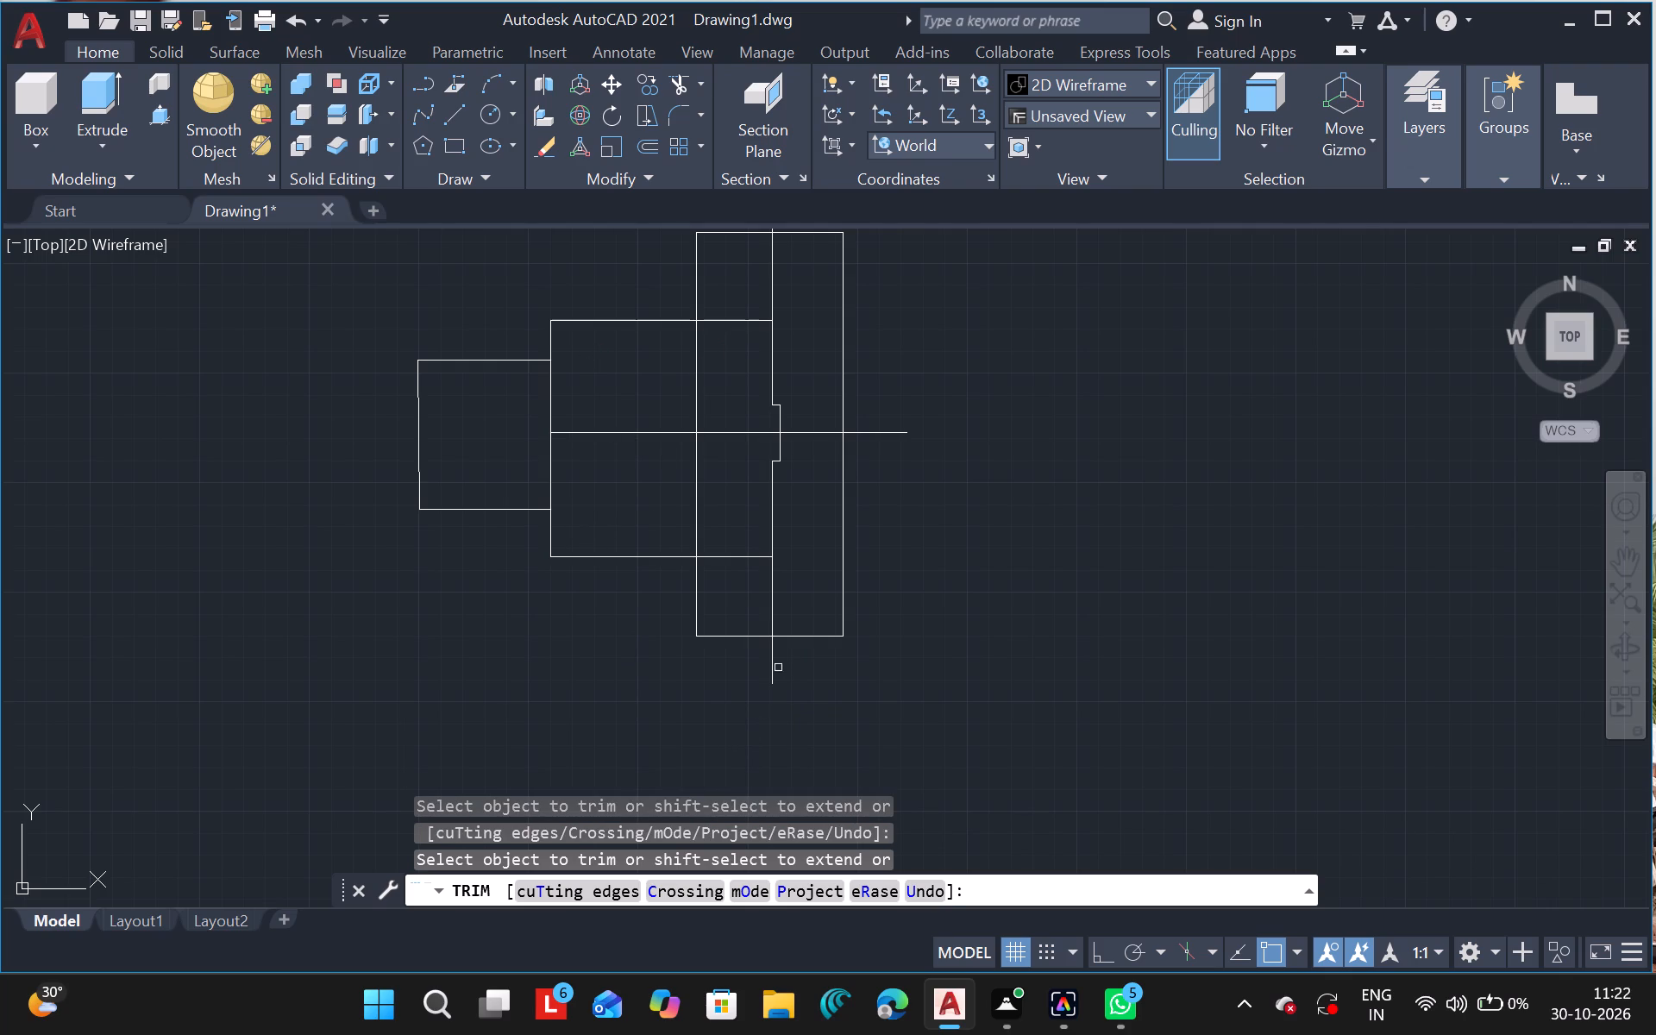
Trim the vertical line's overhang below the tall rectangle and the horizontal centreline's overhang beyond its right side.
{"action": "left_click_drag", "start_coordinate": [775, 668], "coordinate": [929, 589]}
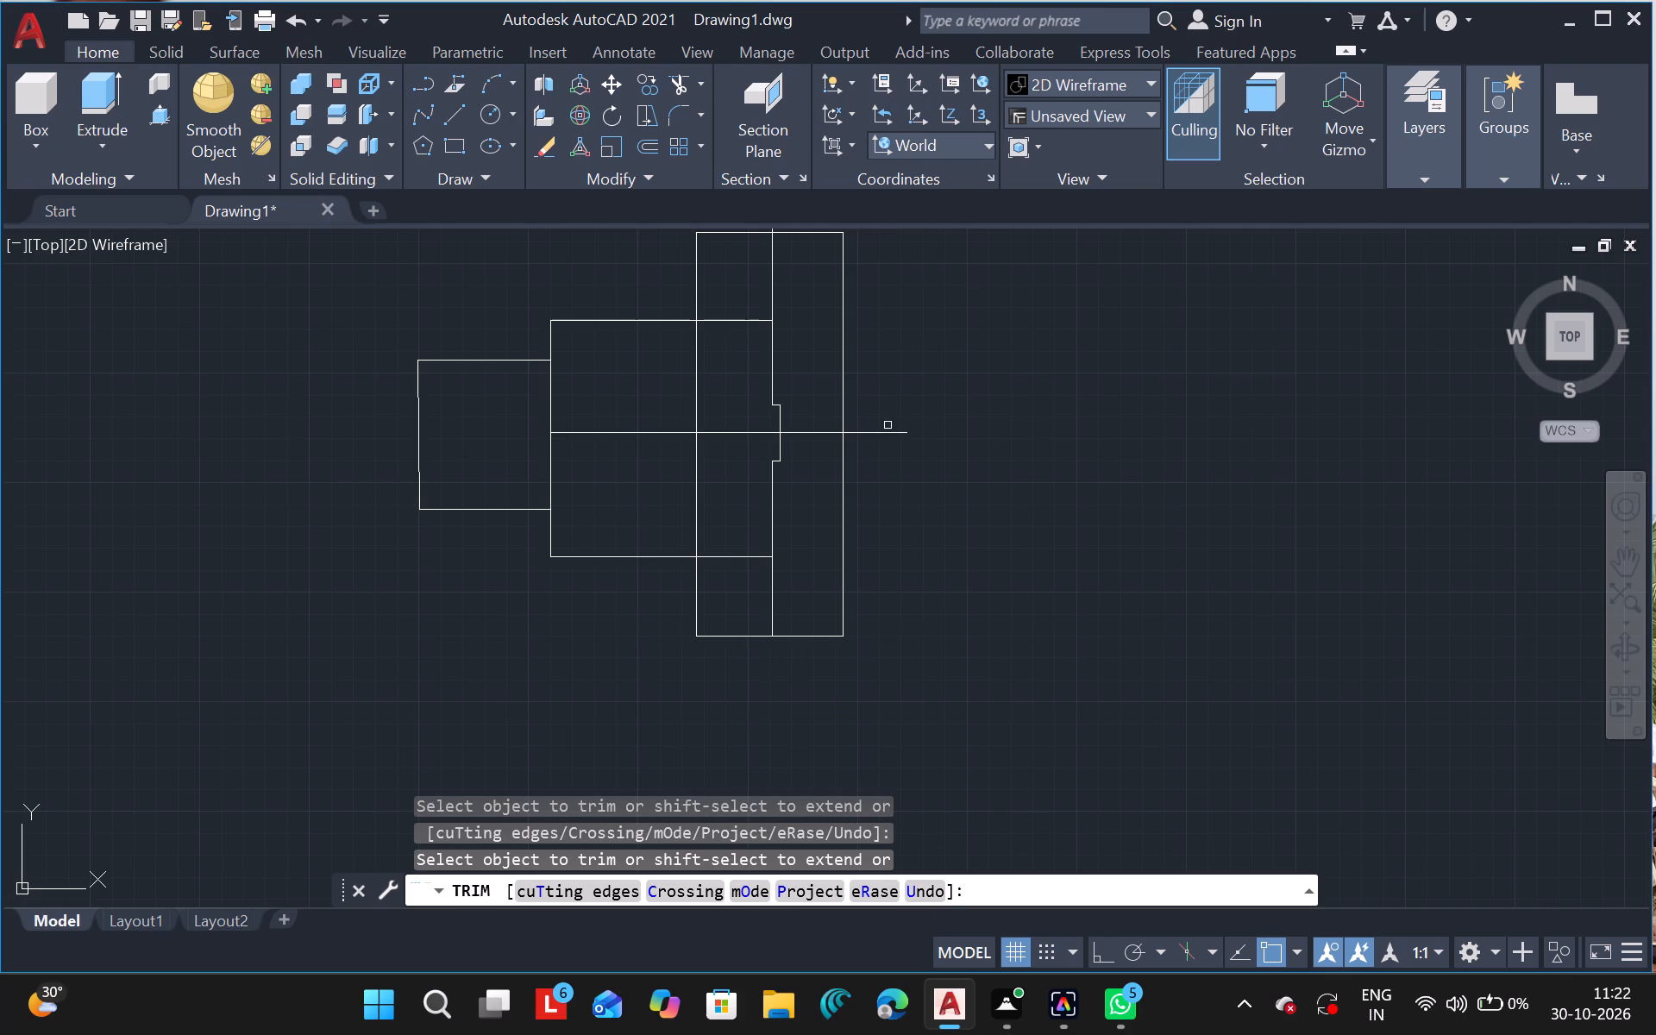
{"action": "double_click", "coordinate": [882, 440]}
{"action": "left_click_drag", "start_coordinate": [882, 440], "coordinate": [882, 451]}
{"action": "left_click_drag", "start_coordinate": [882, 451], "coordinate": [881, 420]}
{"action": "left_click", "coordinate": [869, 435]}
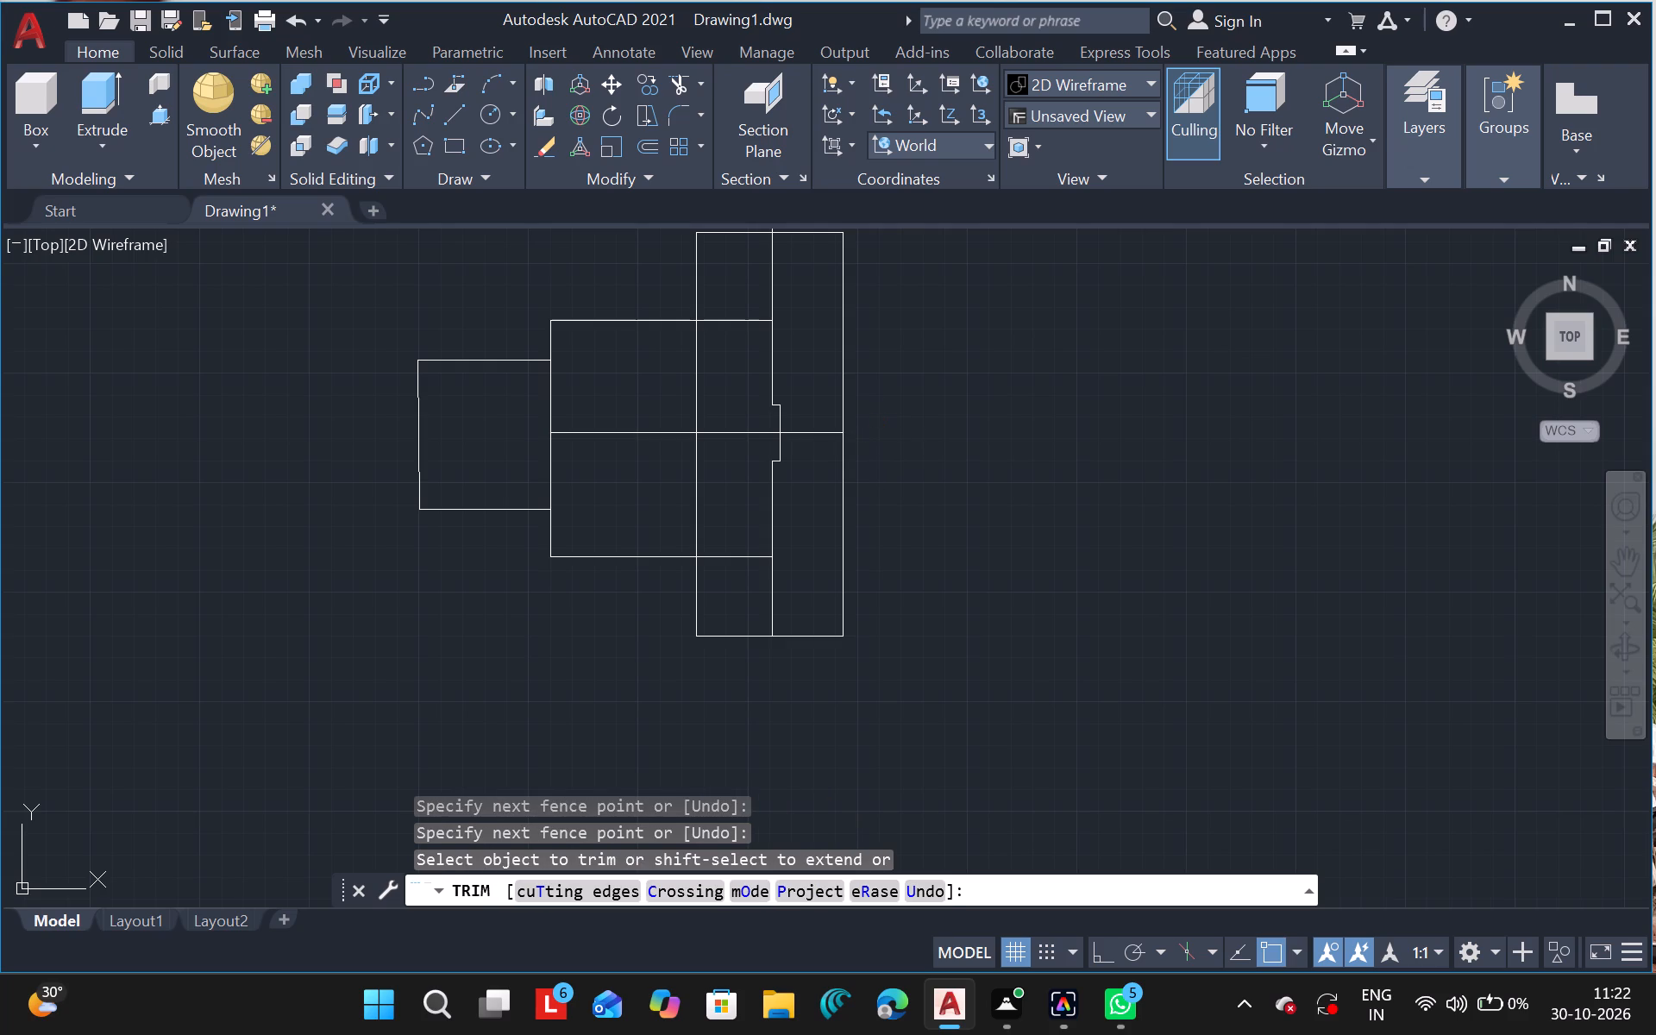
Trim the wider box's top and bottom edges where they run inside the tall rectangle.
{"action": "left_click", "coordinate": [731, 322]}
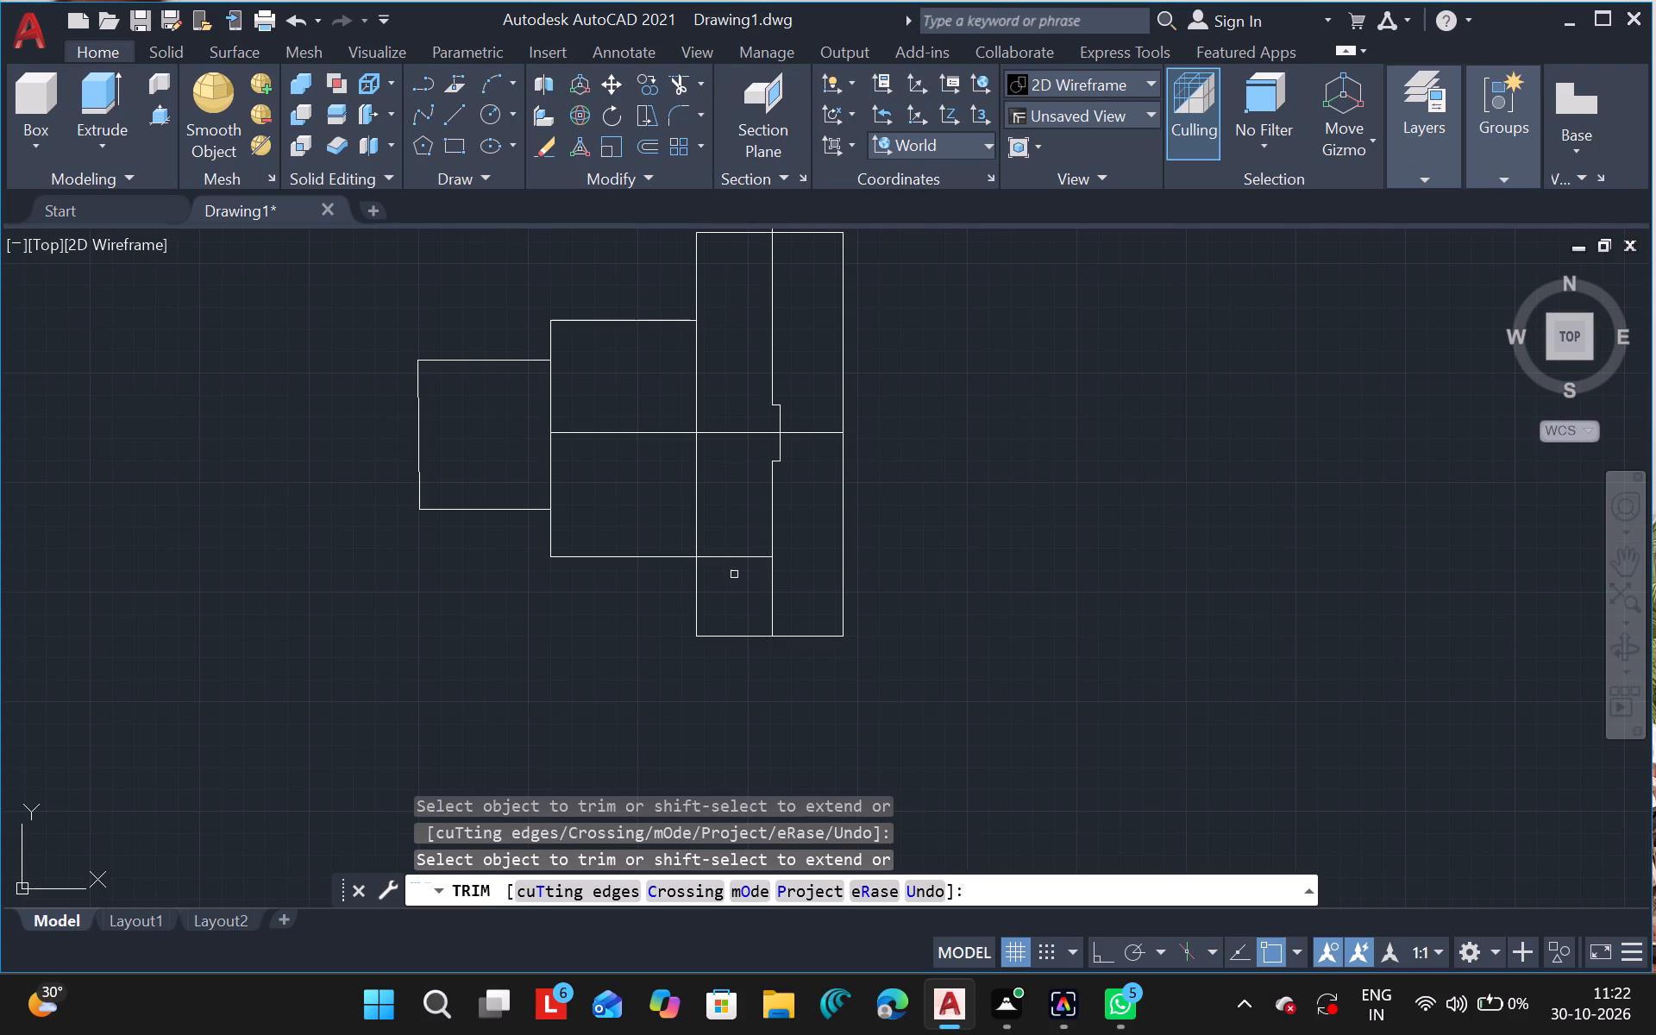
{"action": "left_click", "coordinate": [736, 559]}
{"action": "key", "text": "Escape"}
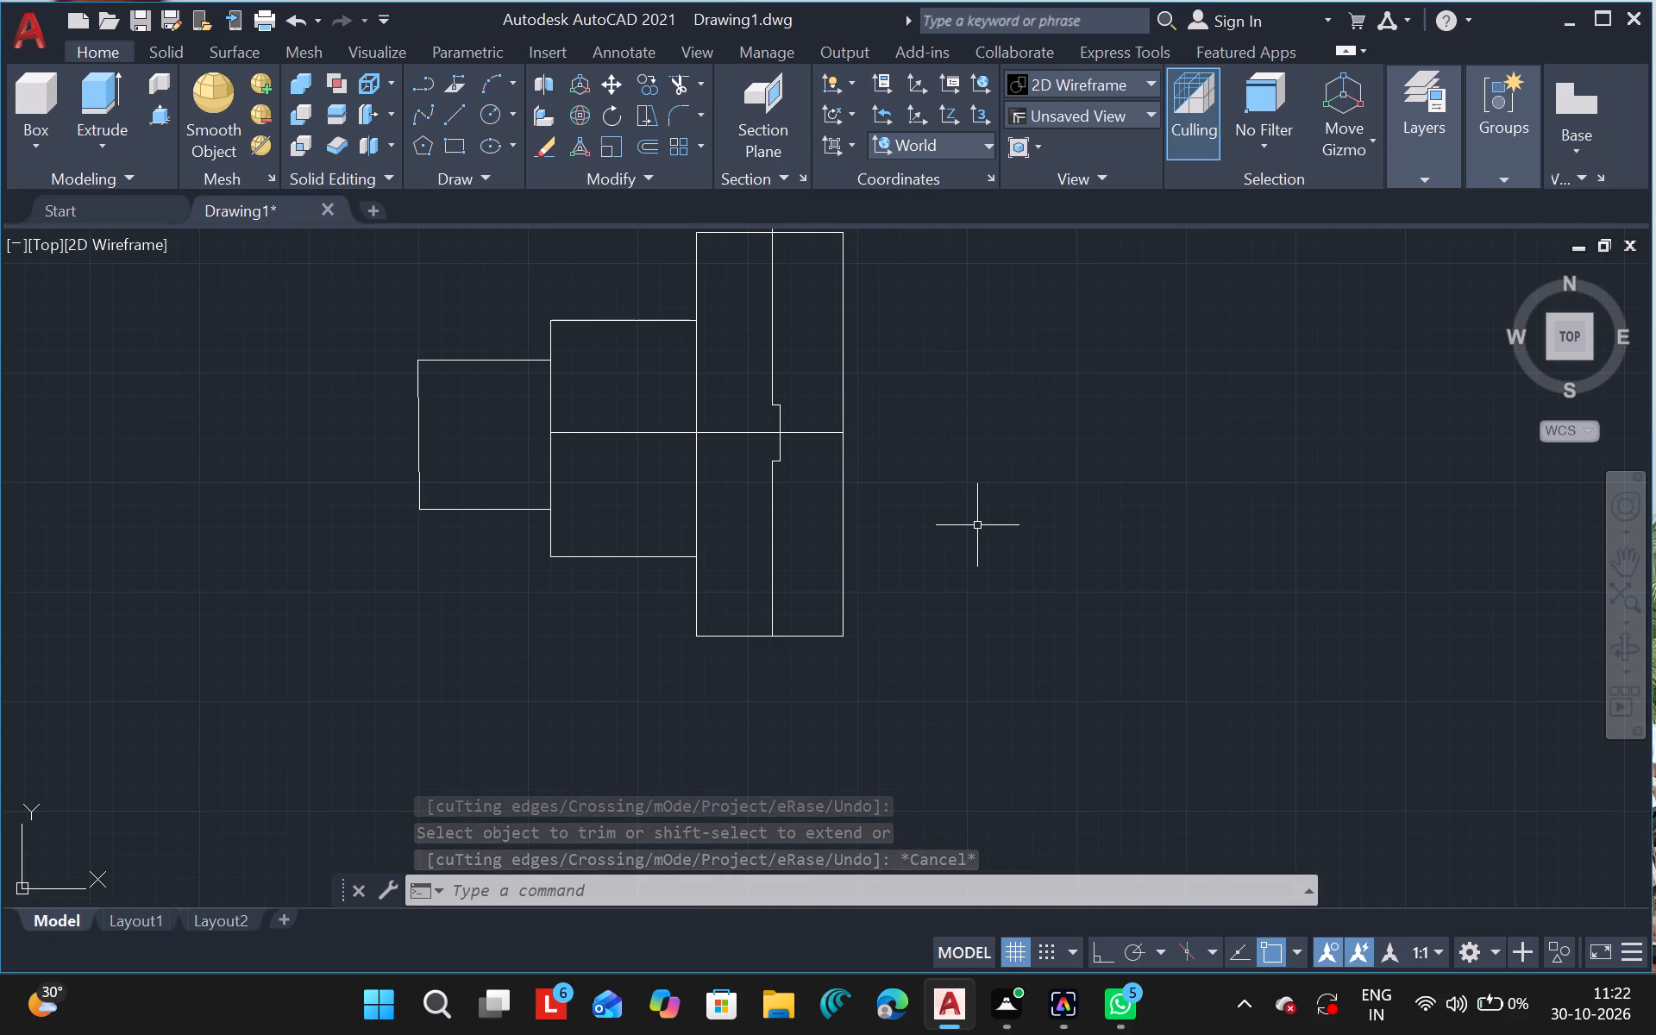
{"action": "scroll", "coordinate": [749, 470], "scroll_direction": "down", "scroll_amount": 3, "text": "ctrl"}
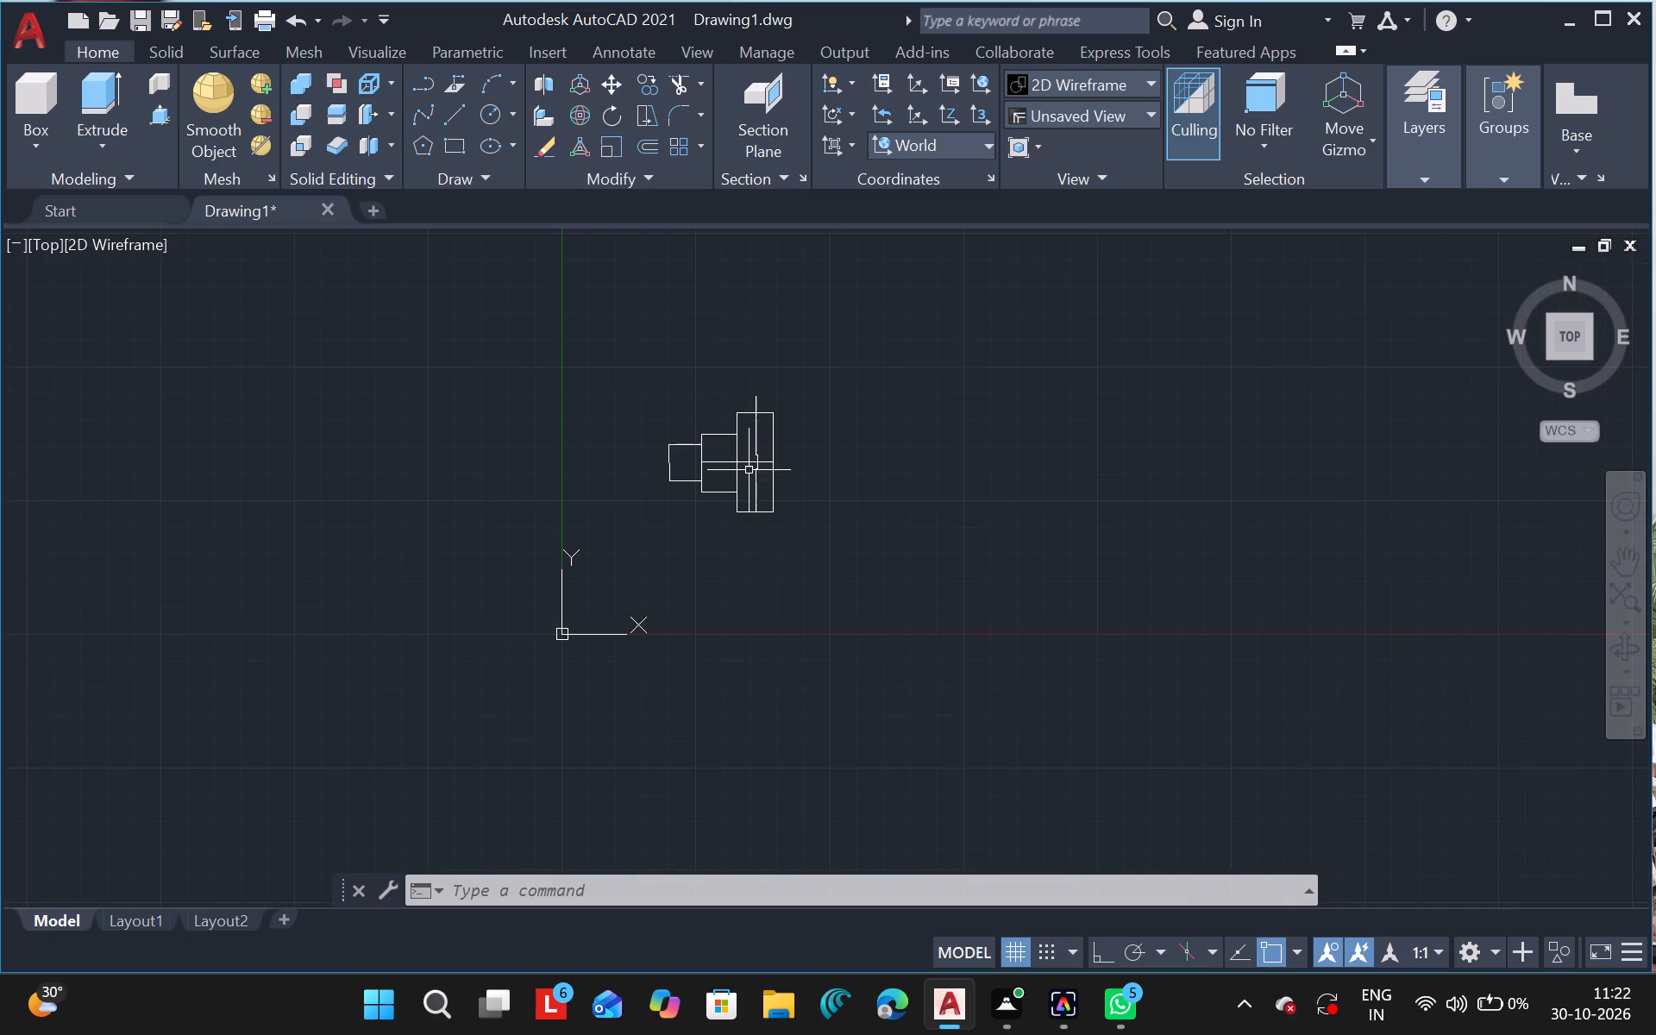
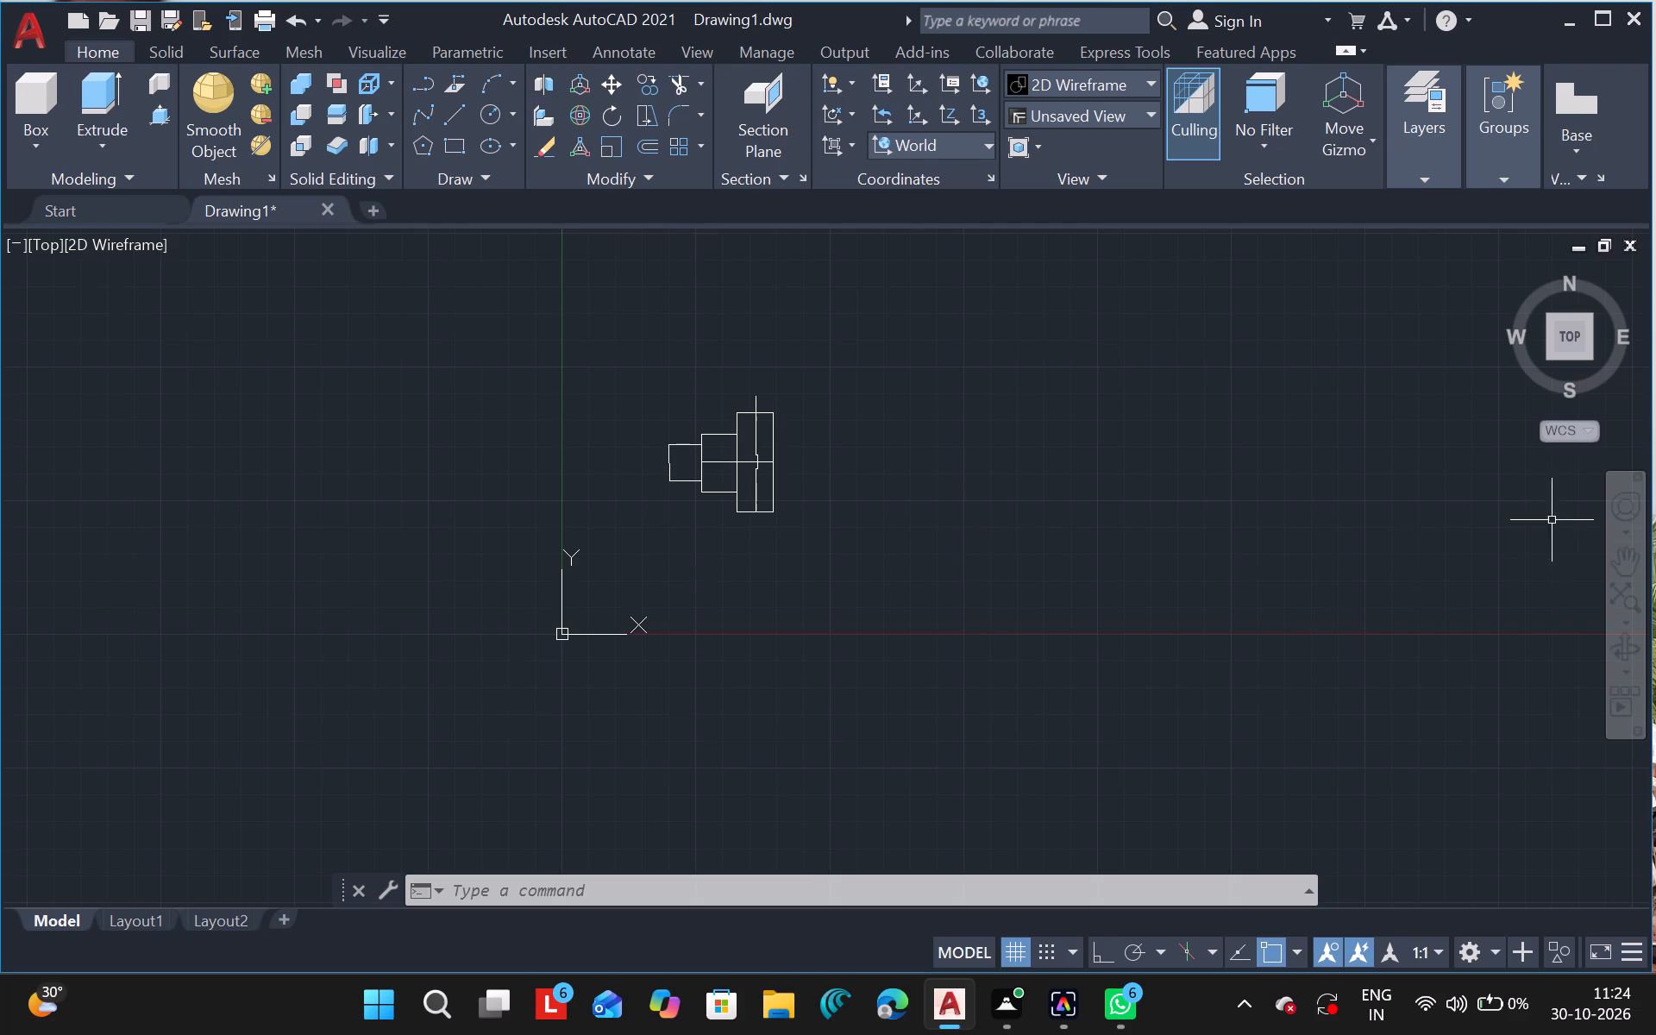
Delete the slightly slanted left side of the narrow box.
{"action": "left_click", "coordinate": [1625, 560]}
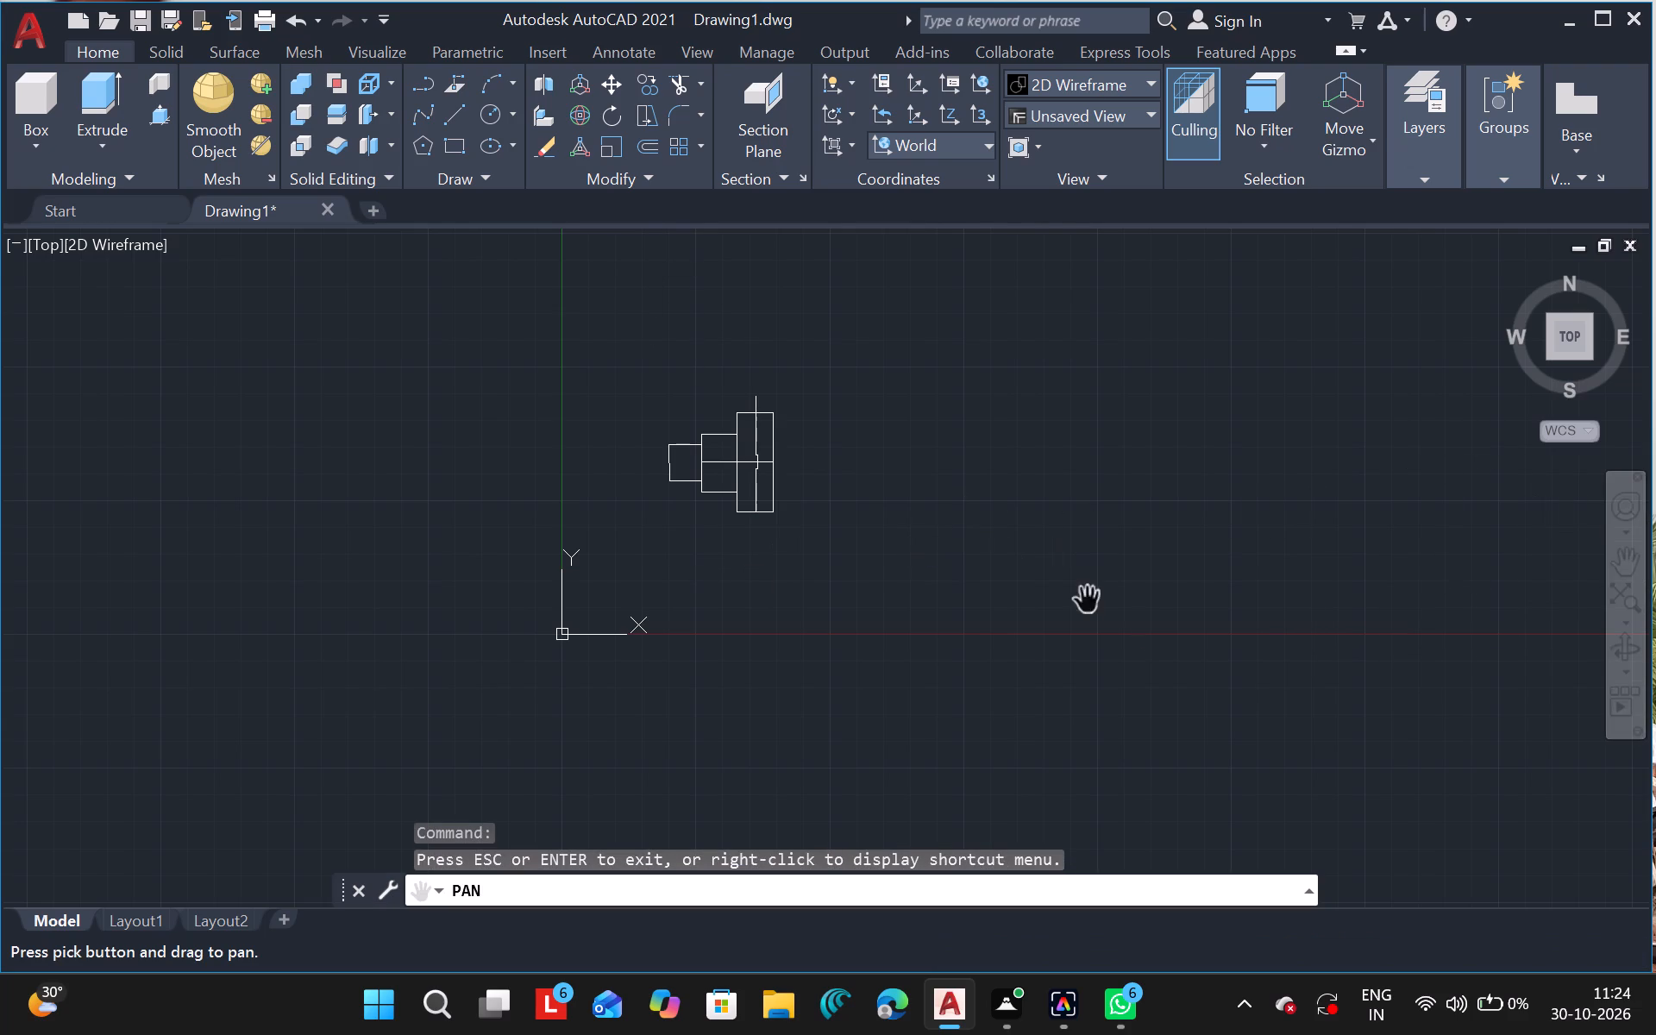
{"action": "key", "text": "Escape"}
{"action": "scroll", "coordinate": [713, 411], "scroll_direction": "up", "scroll_amount": 1, "text": "ctrl"}
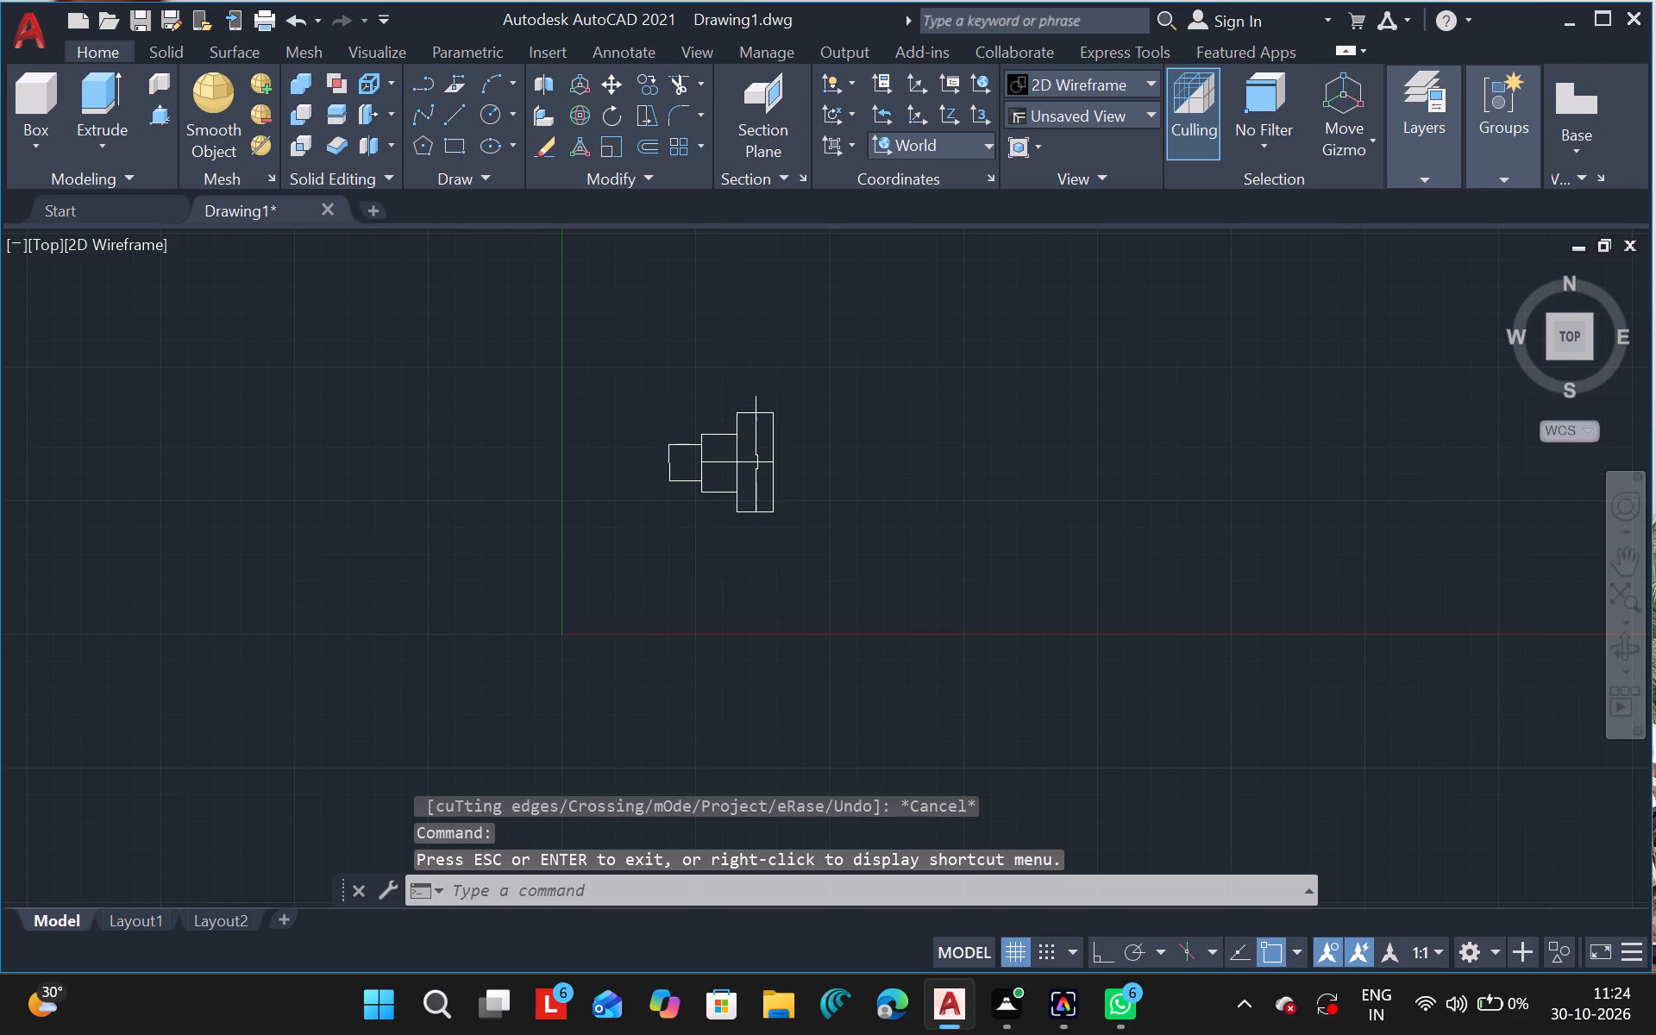
{"action": "scroll", "coordinate": [713, 411], "scroll_direction": "up", "scroll_amount": 2, "text": "ctrl"}
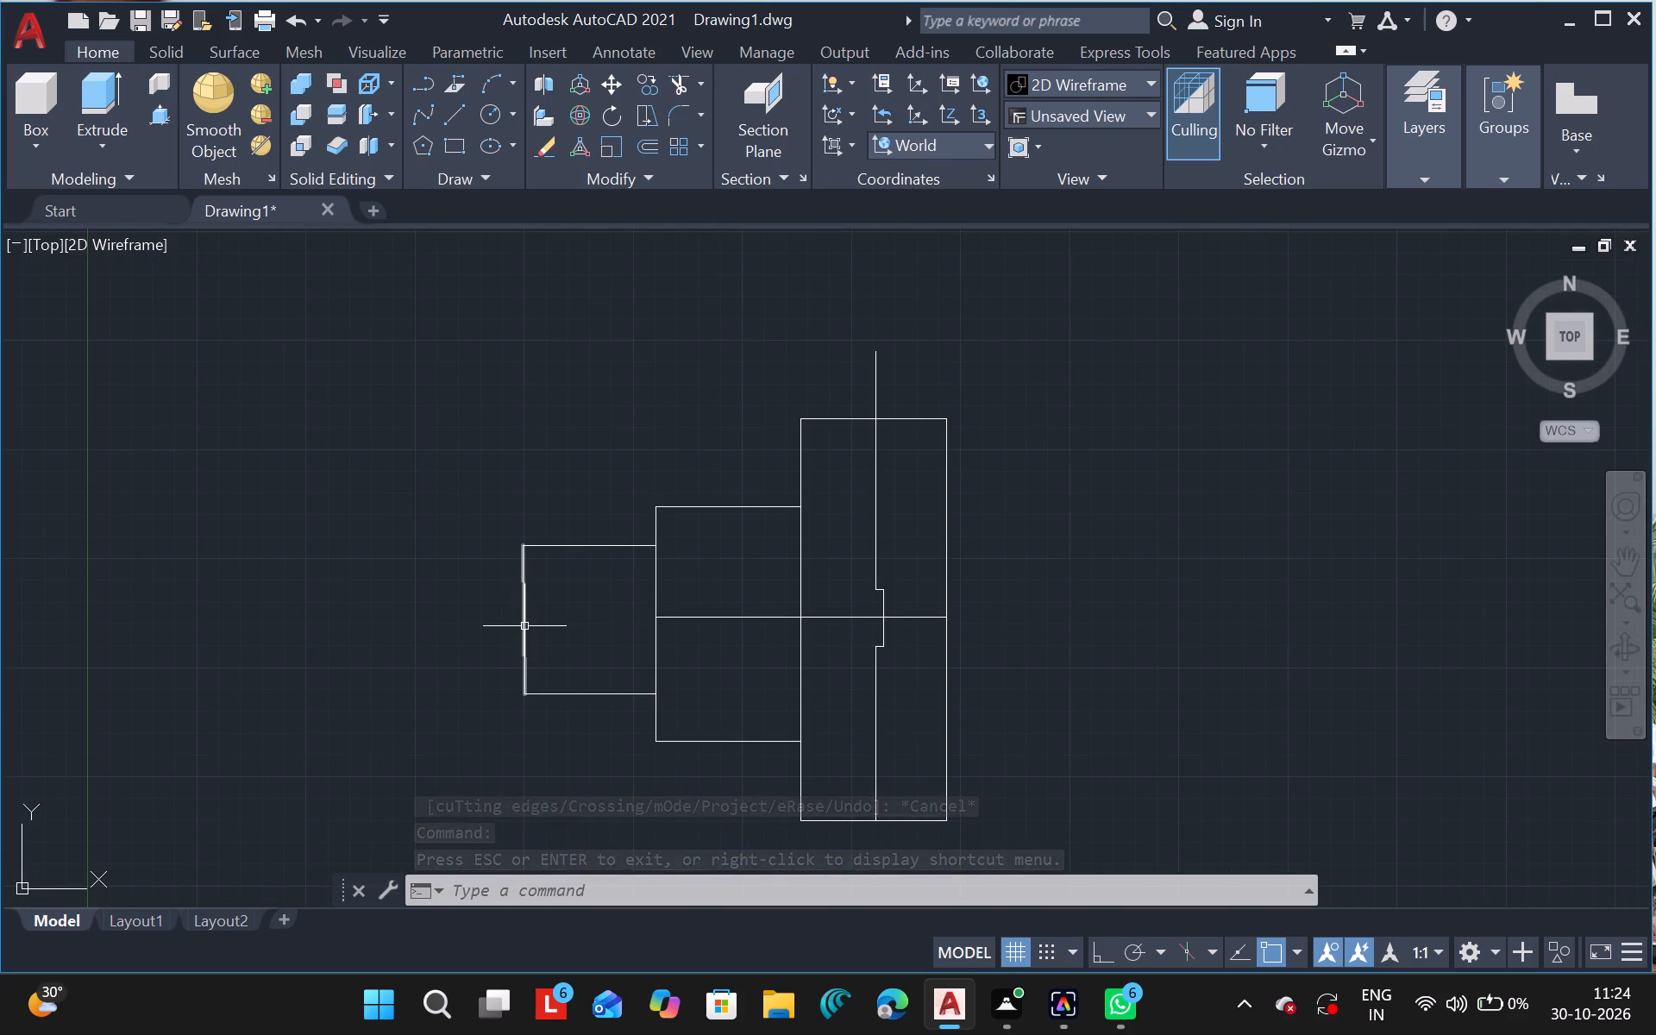
{"action": "left_click", "coordinate": [524, 626]}
{"action": "key", "text": "Delete"}
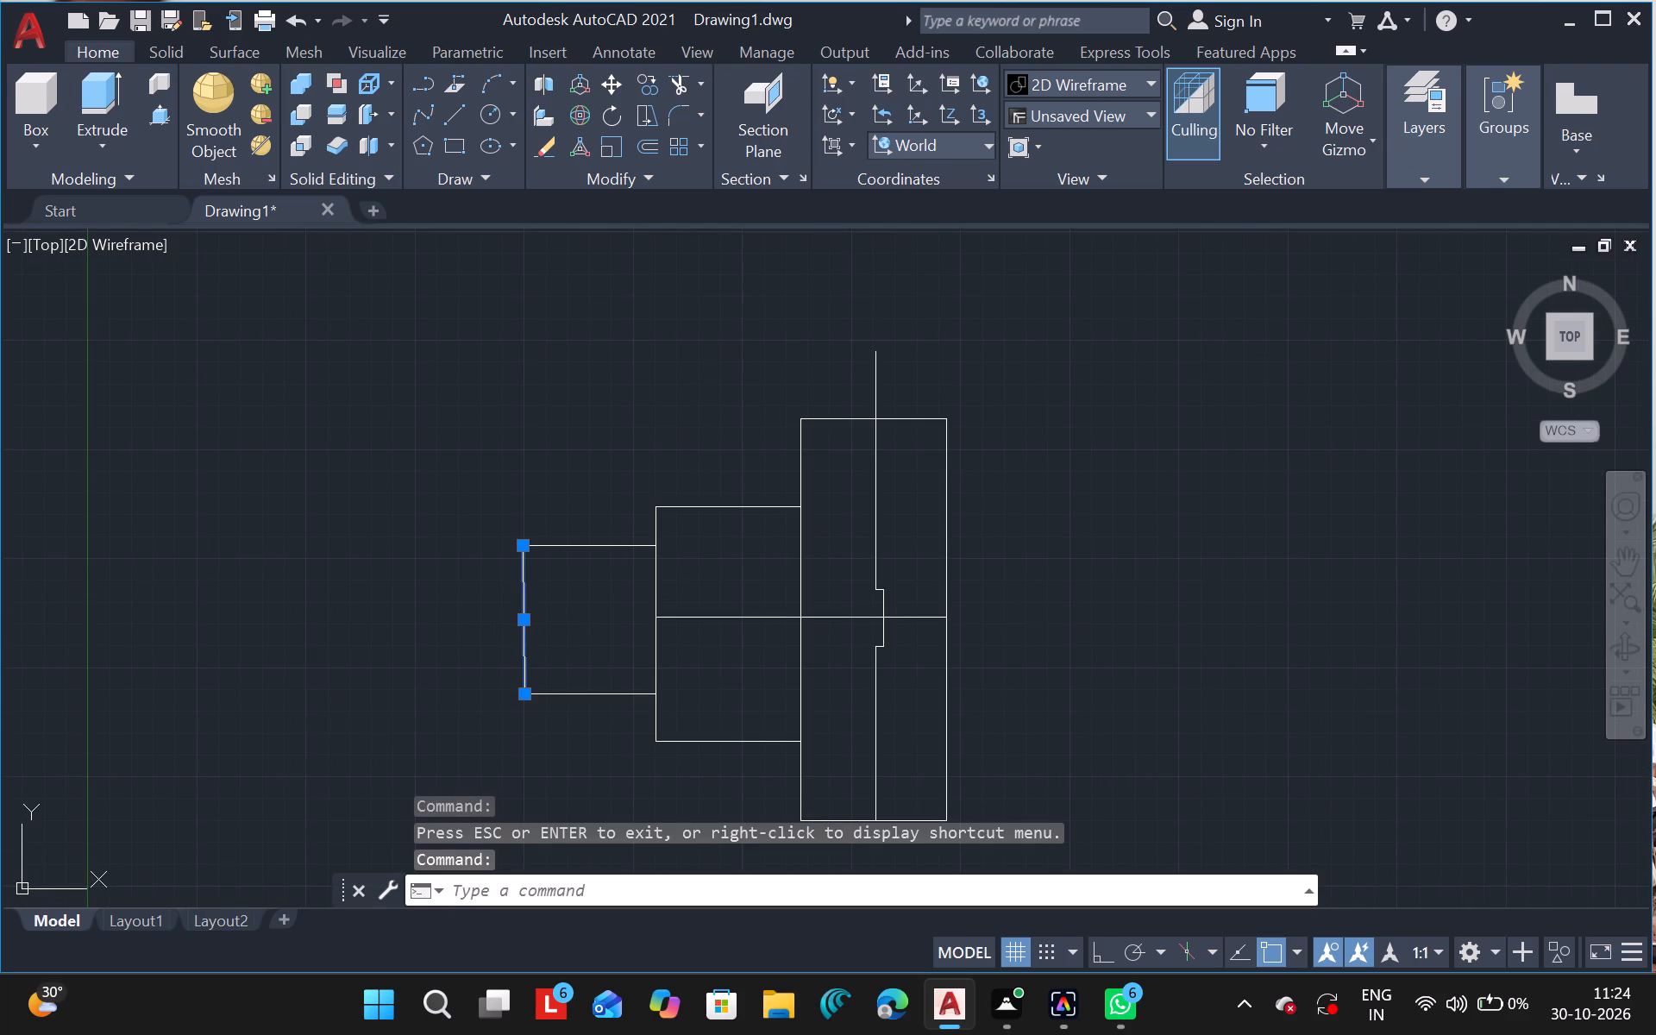
Draw a vertical line from the left end of the narrow box's top line down past its bottom line.
{"action": "left_click", "coordinate": [453, 122]}
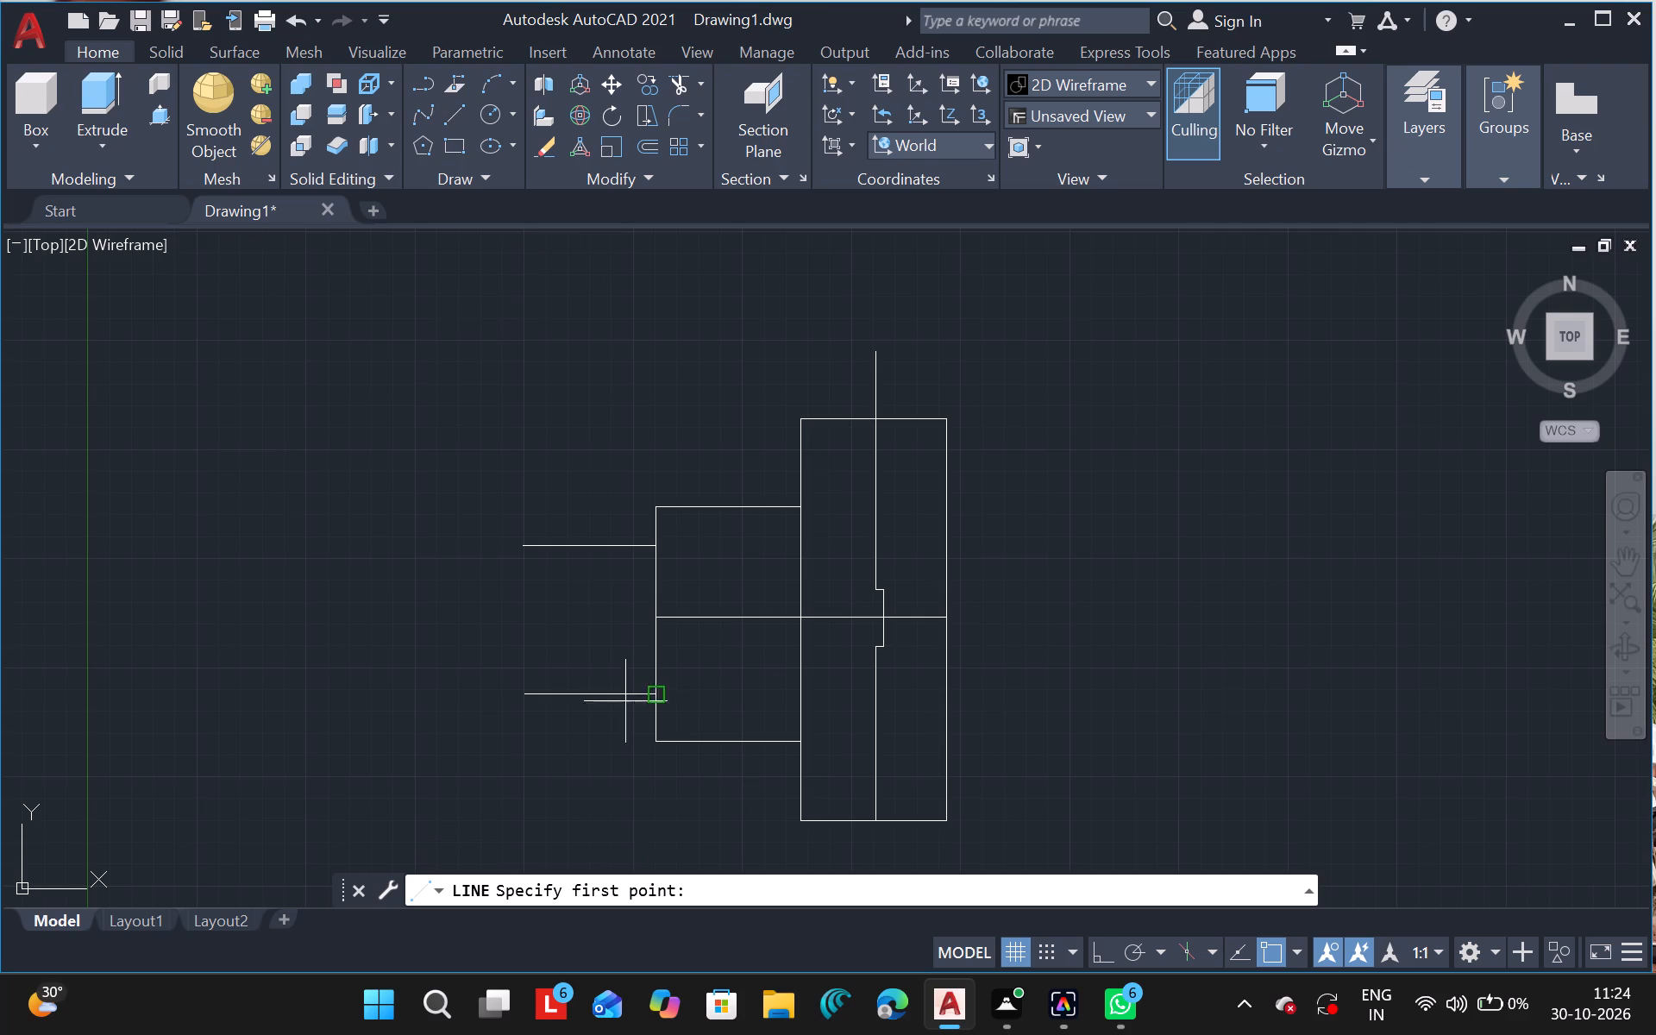
{"action": "left_click_drag", "start_coordinate": [519, 546], "coordinate": [550, 672]}
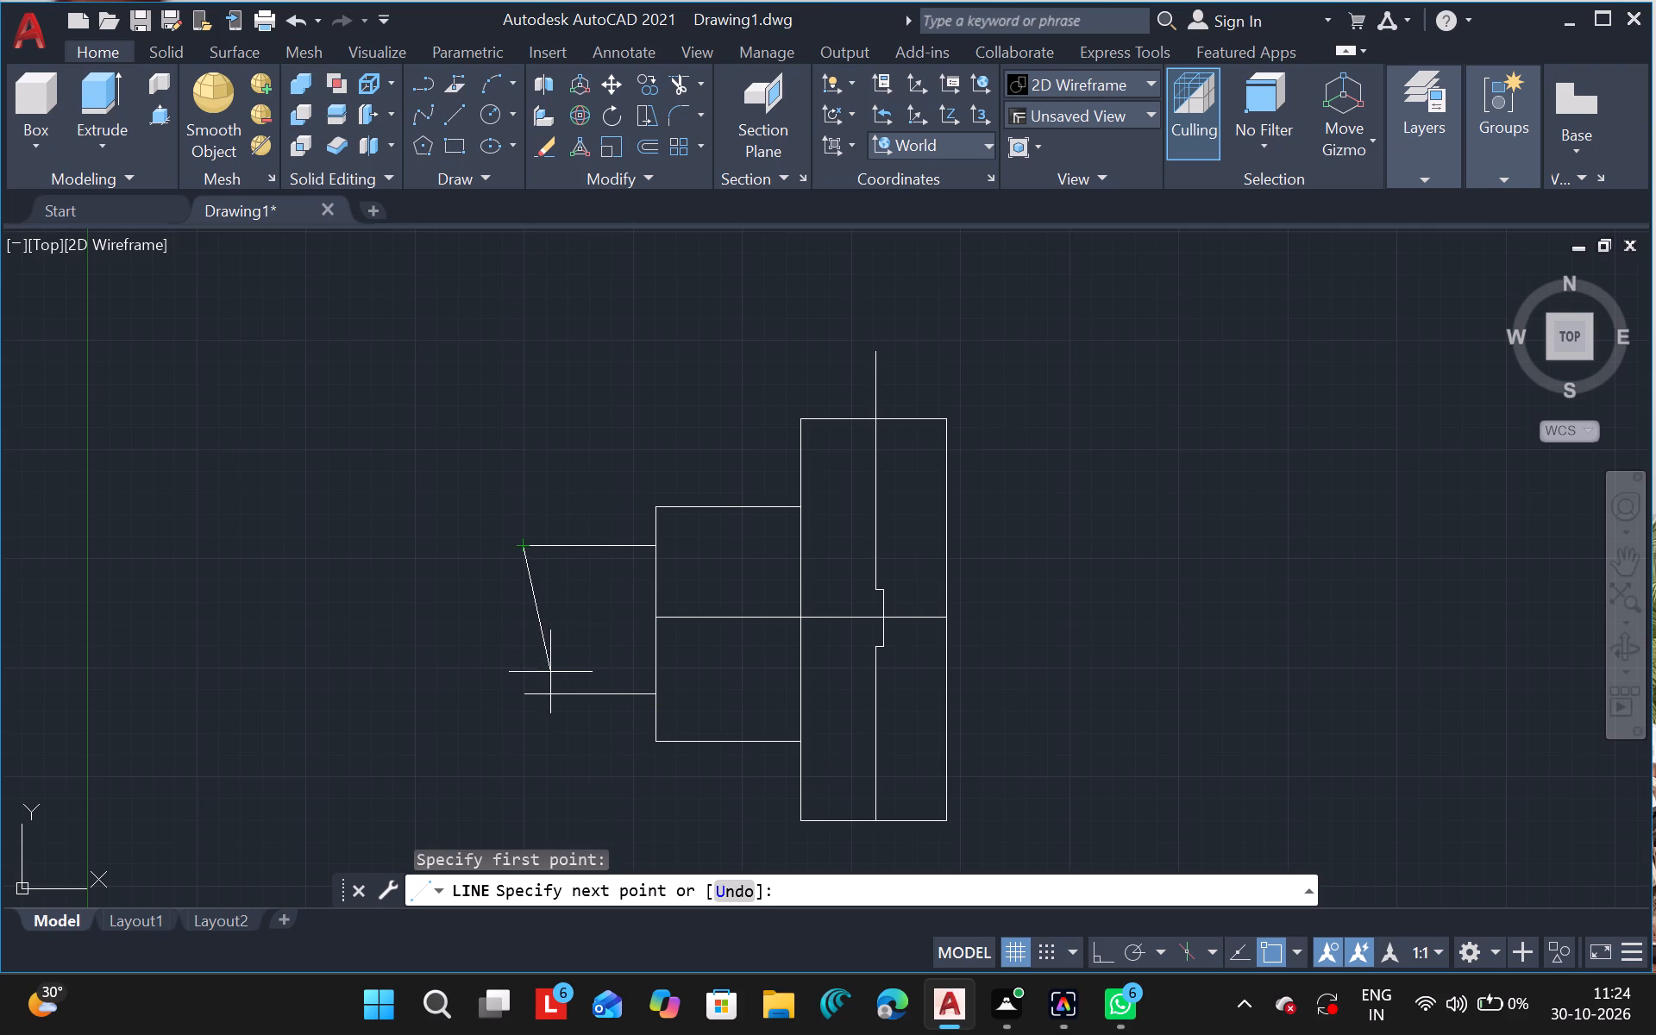
{"action": "left_click", "coordinate": [523, 759]}
{"action": "key", "text": "Escape"}
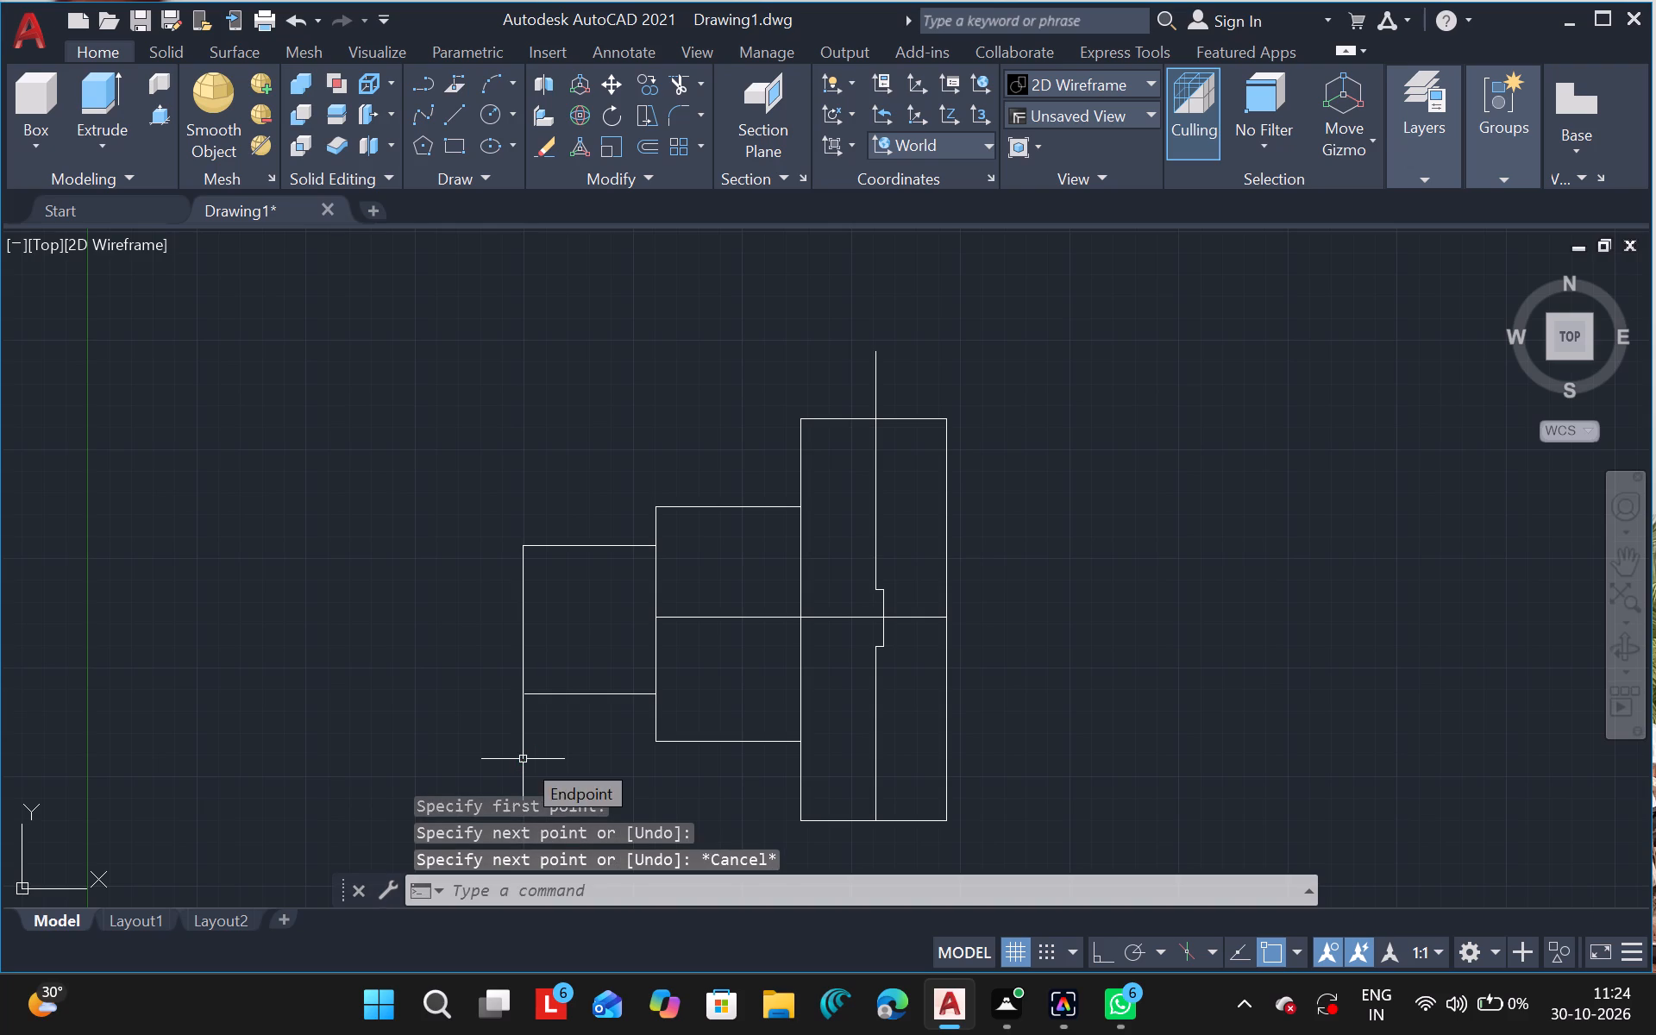
Extend the narrow box's bottom line to meet the new vertical left side.
{"action": "type", "text": "tr"}
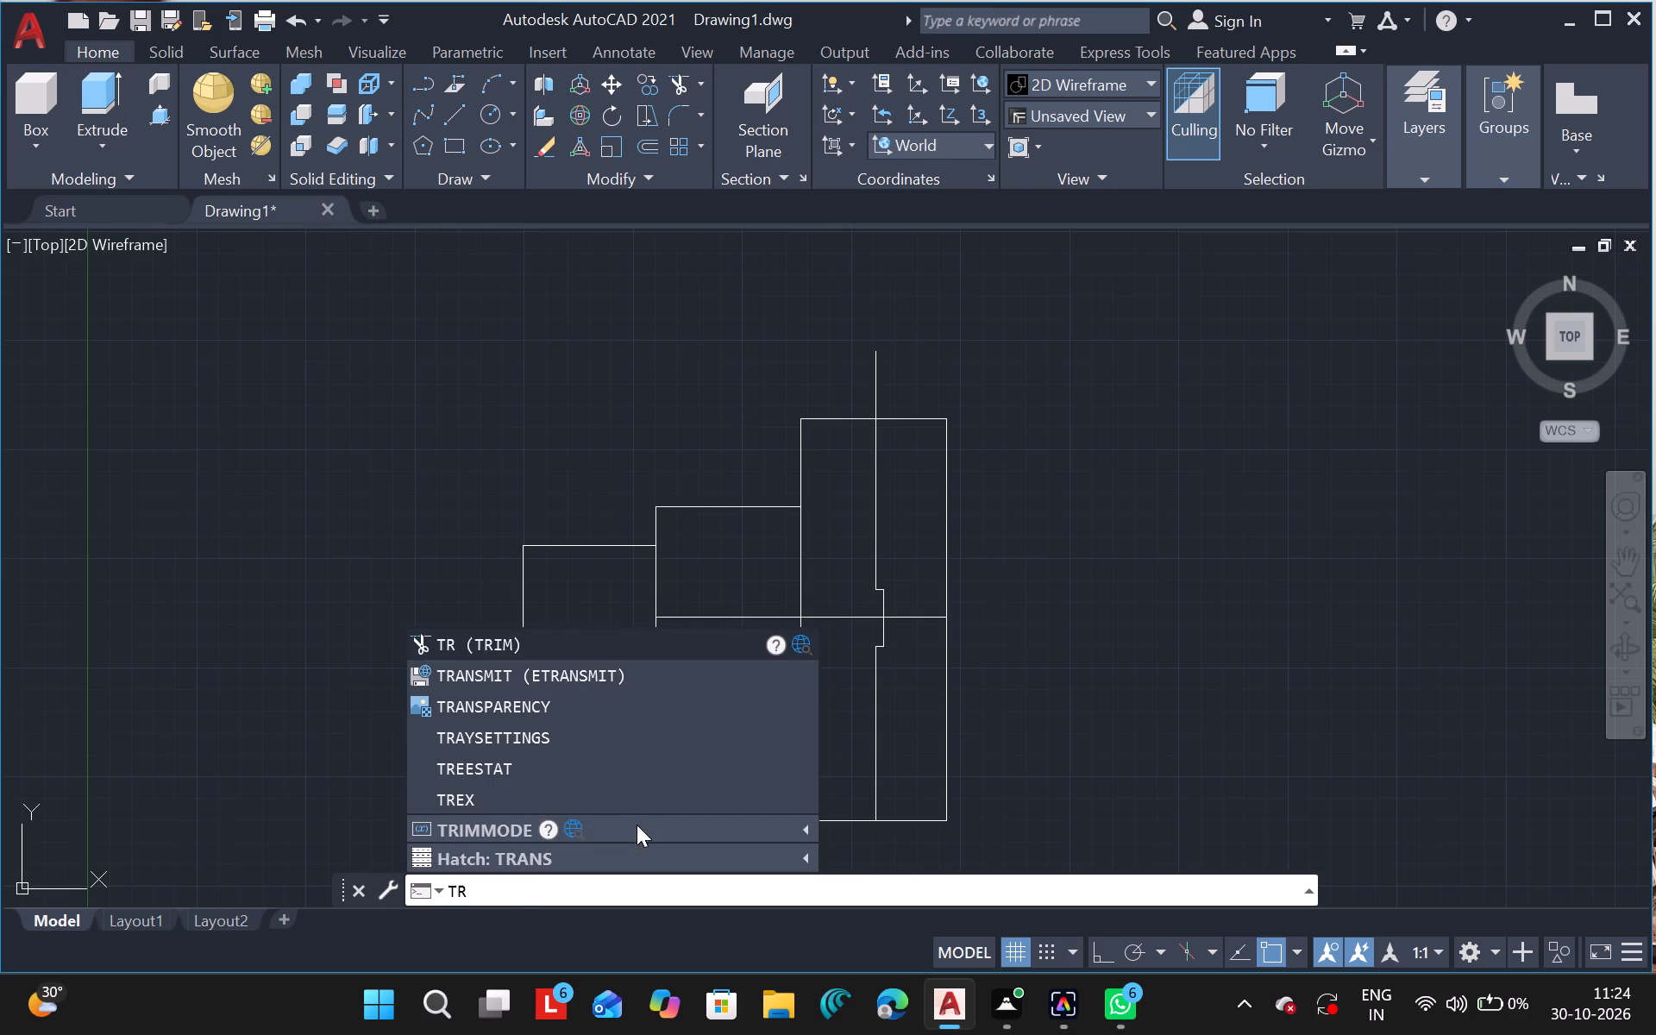
{"action": "left_click", "coordinate": [574, 644]}
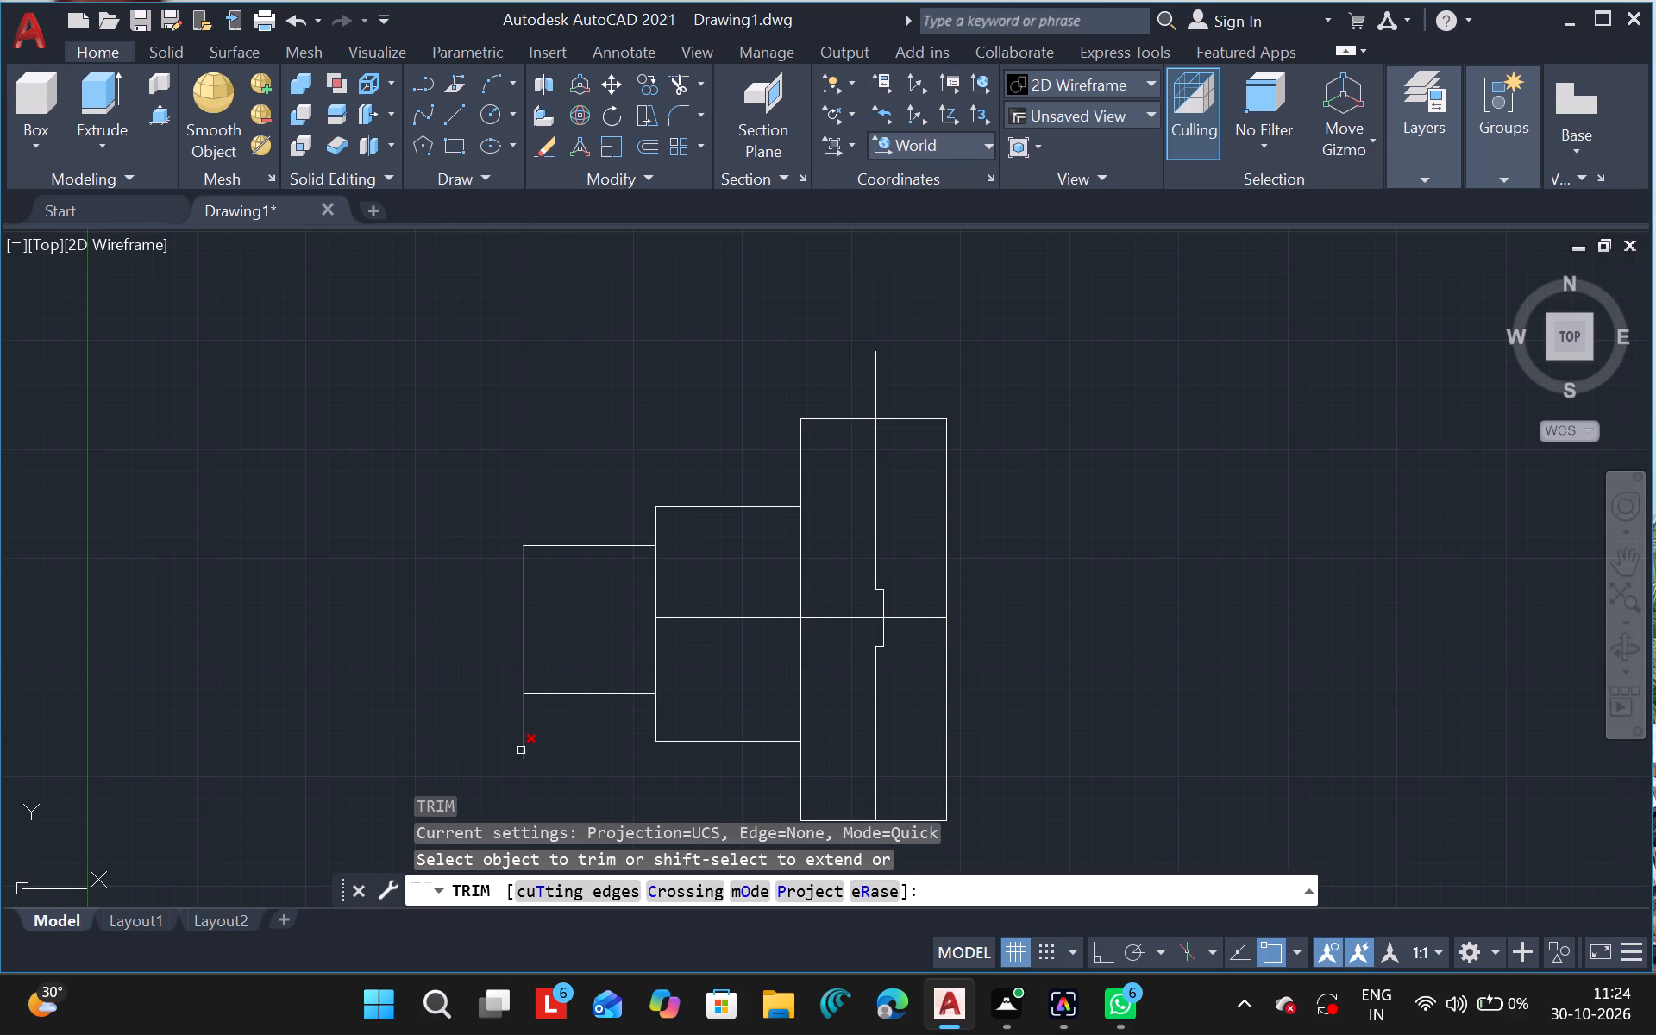
{"action": "key", "text": "Escape"}
{"action": "type", "text": "ex"}
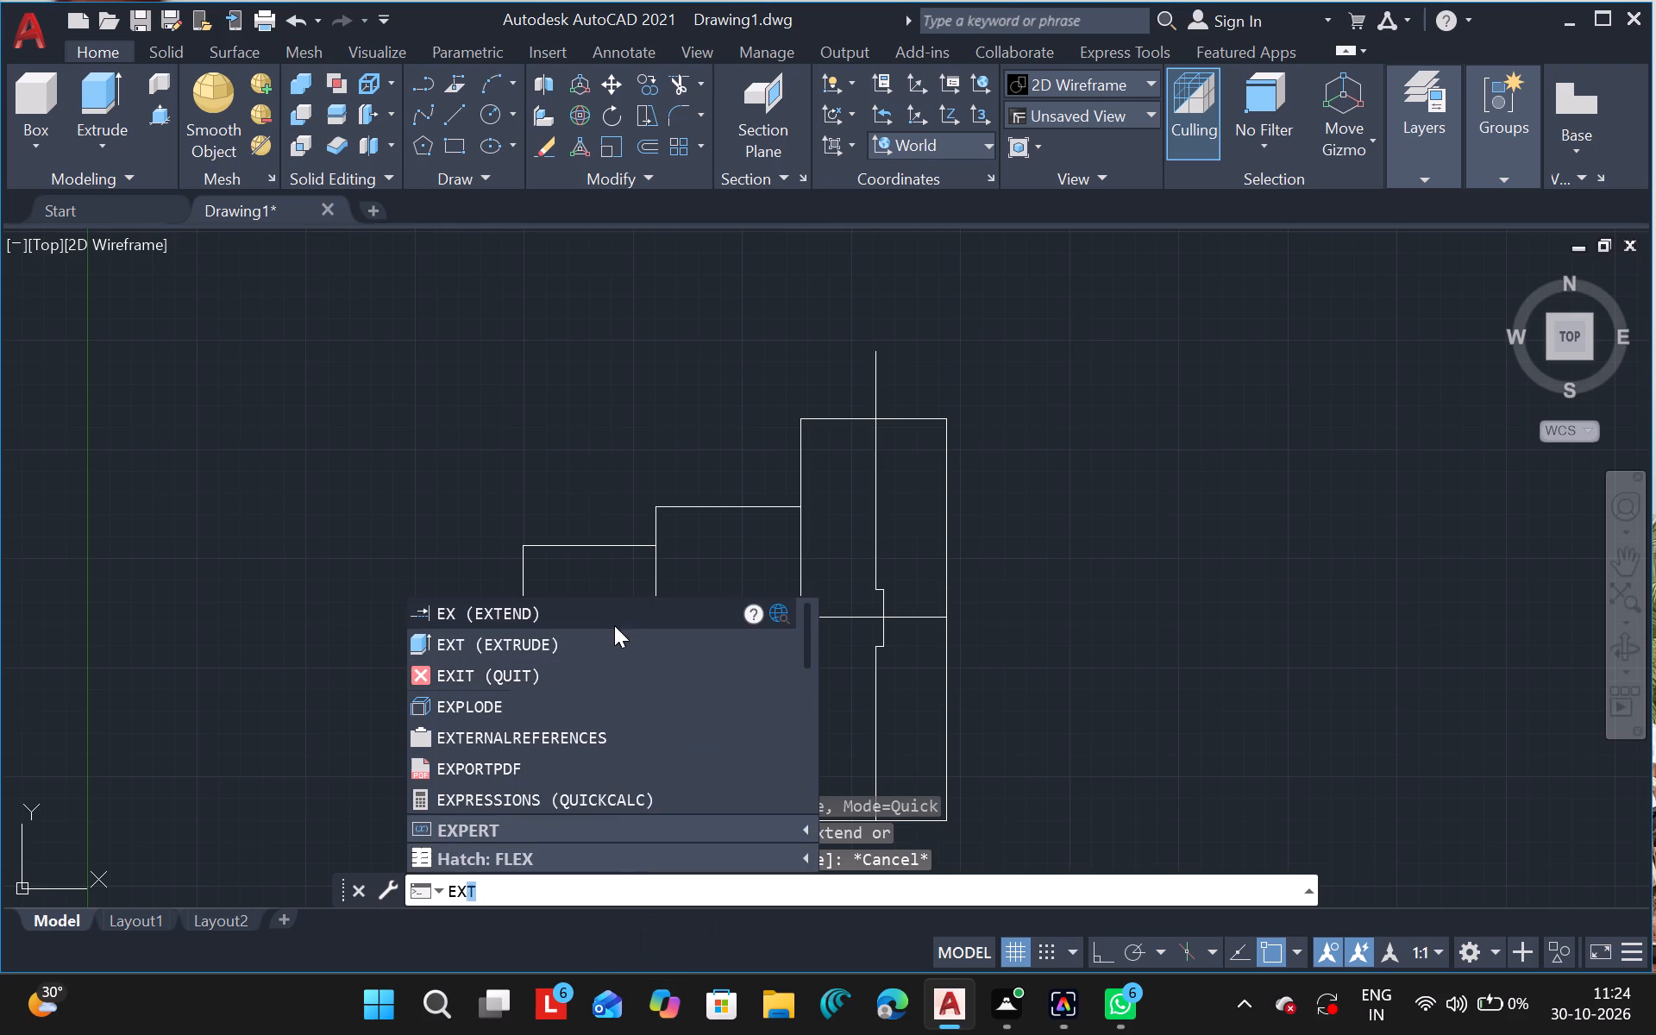
{"action": "left_click", "coordinate": [613, 614]}
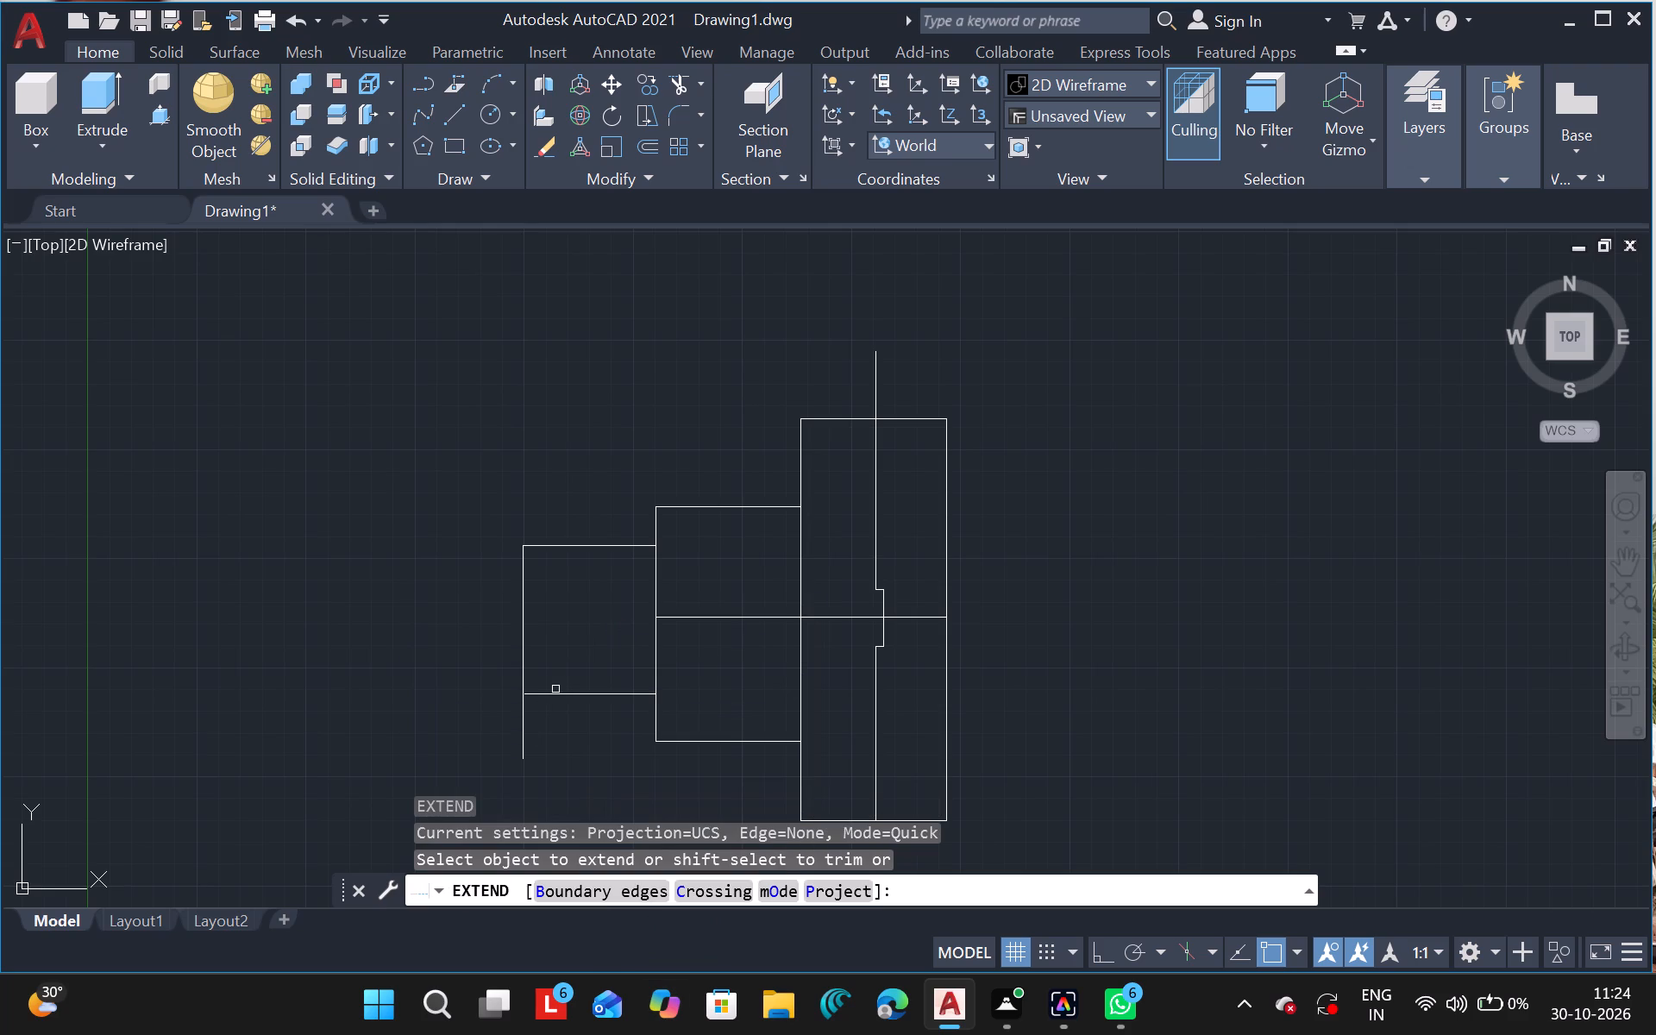
{"action": "left_click_drag", "start_coordinate": [535, 694], "coordinate": [525, 551]}
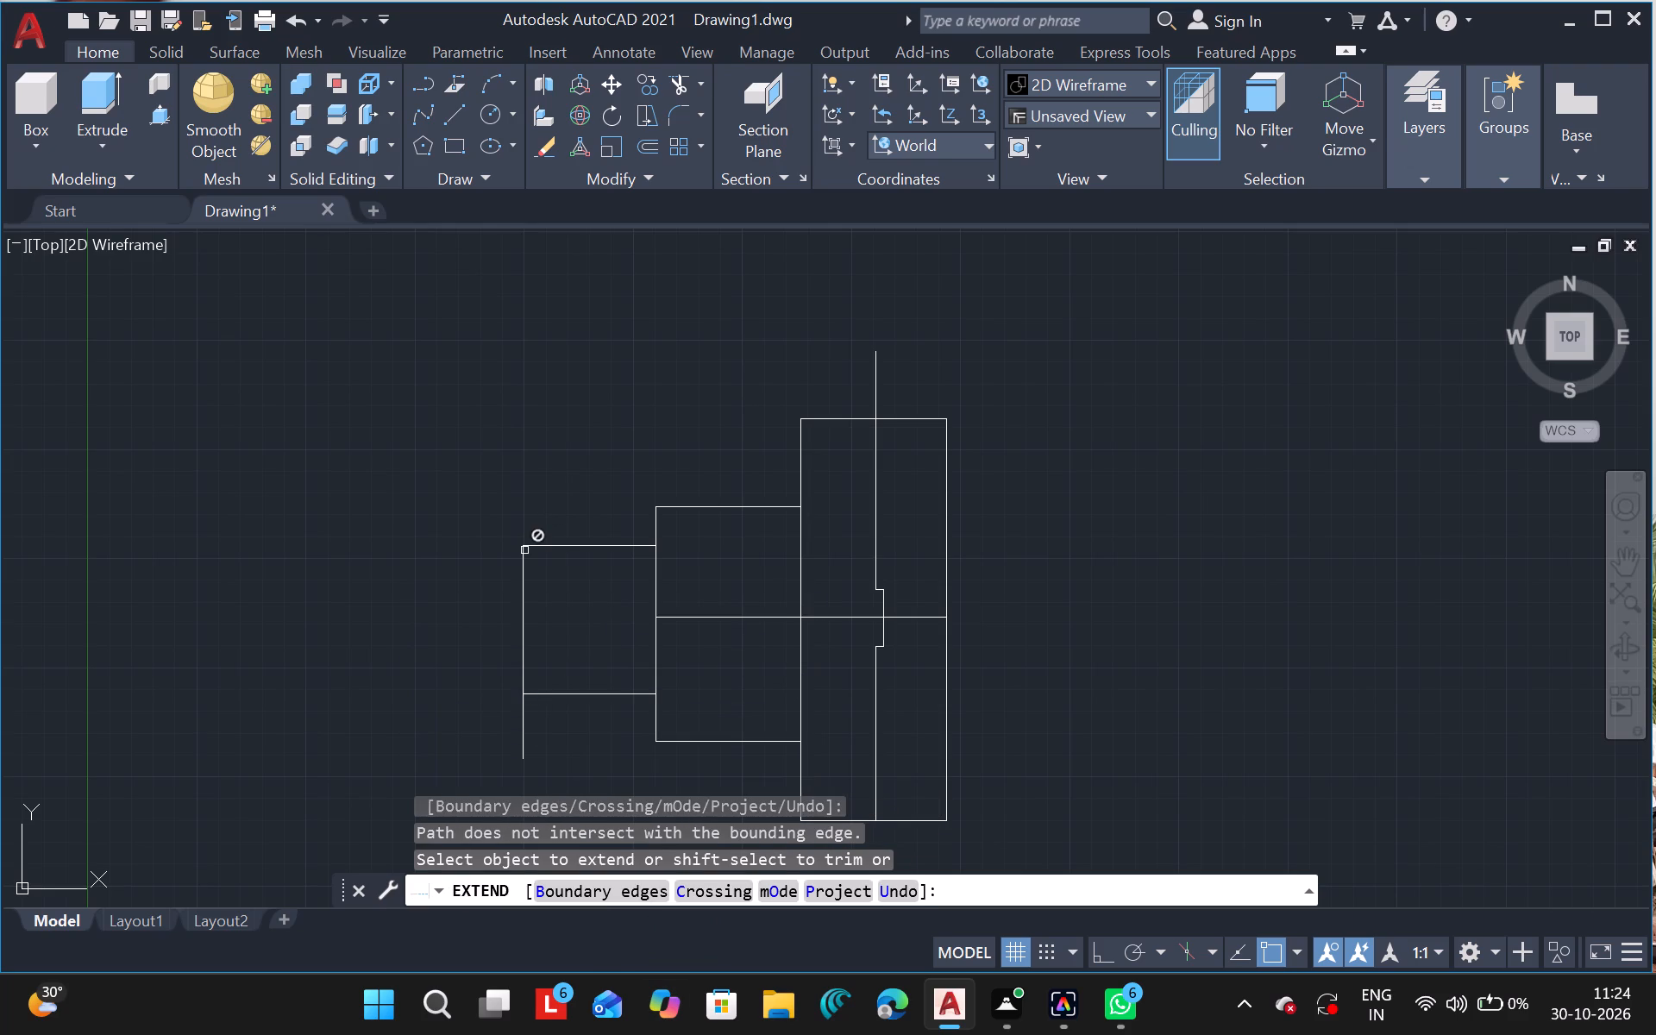
{"action": "left_click", "coordinate": [525, 551]}
{"action": "key", "text": "Escape"}
Trim the left side's overhang below the narrow box's bottom line.
{"action": "type", "text": "tr"}
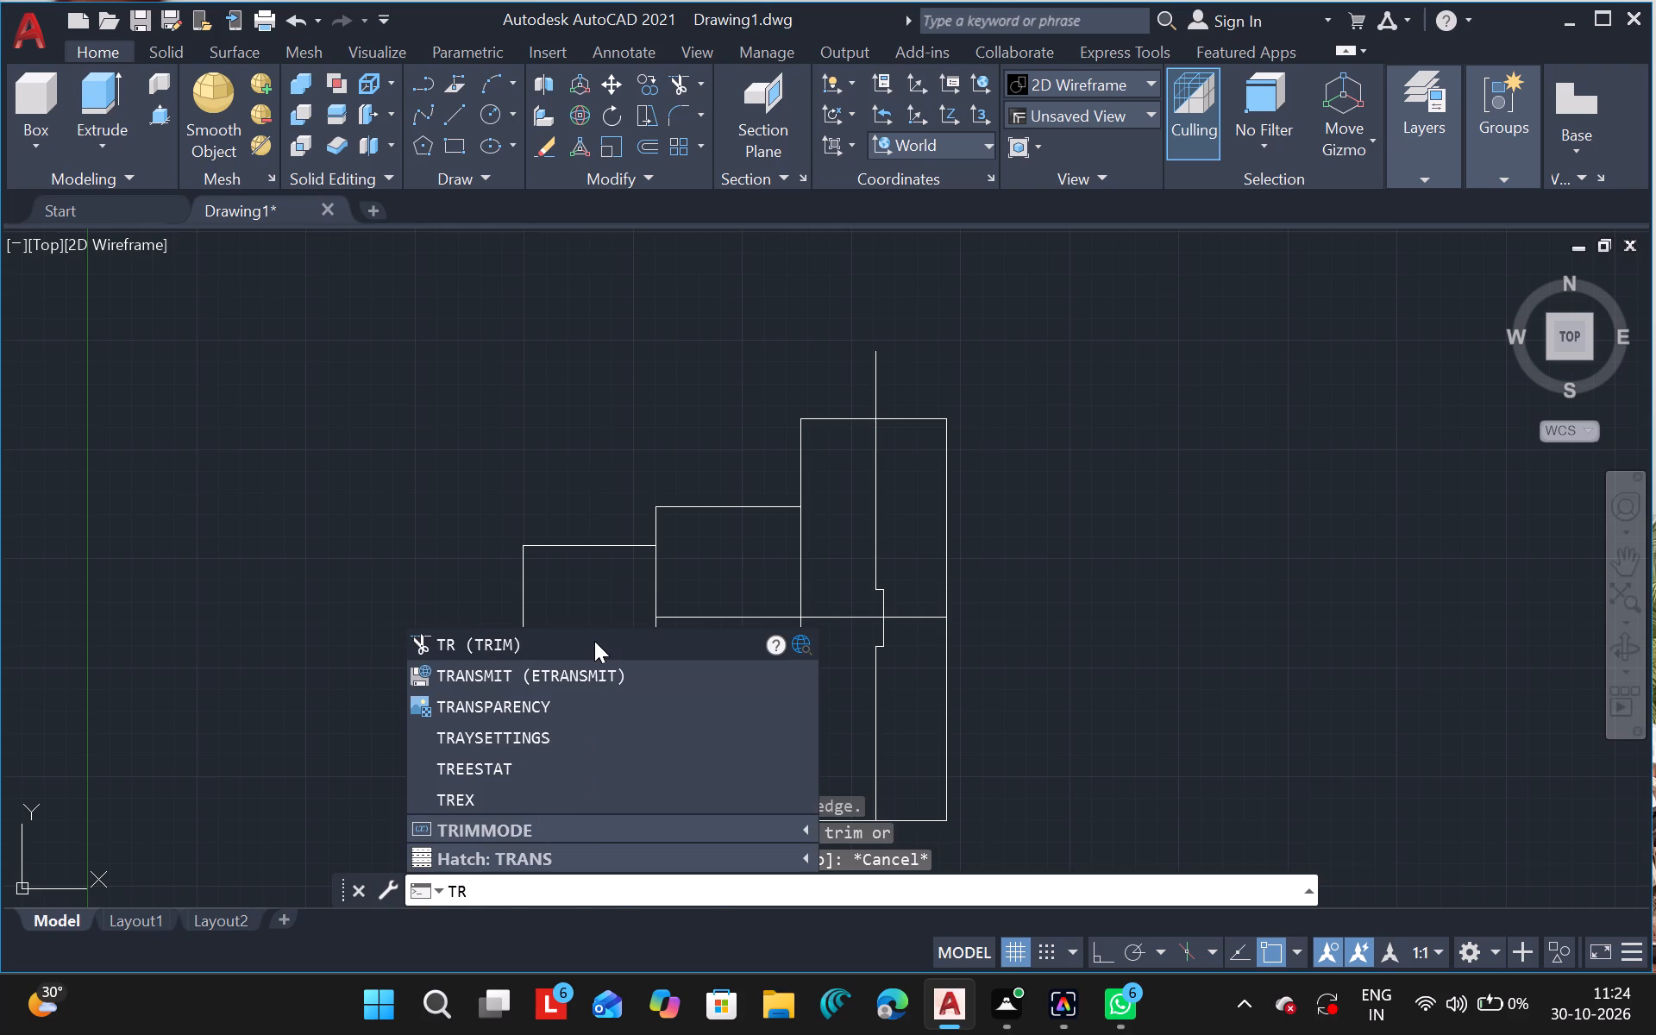
{"action": "left_click", "coordinate": [594, 641]}
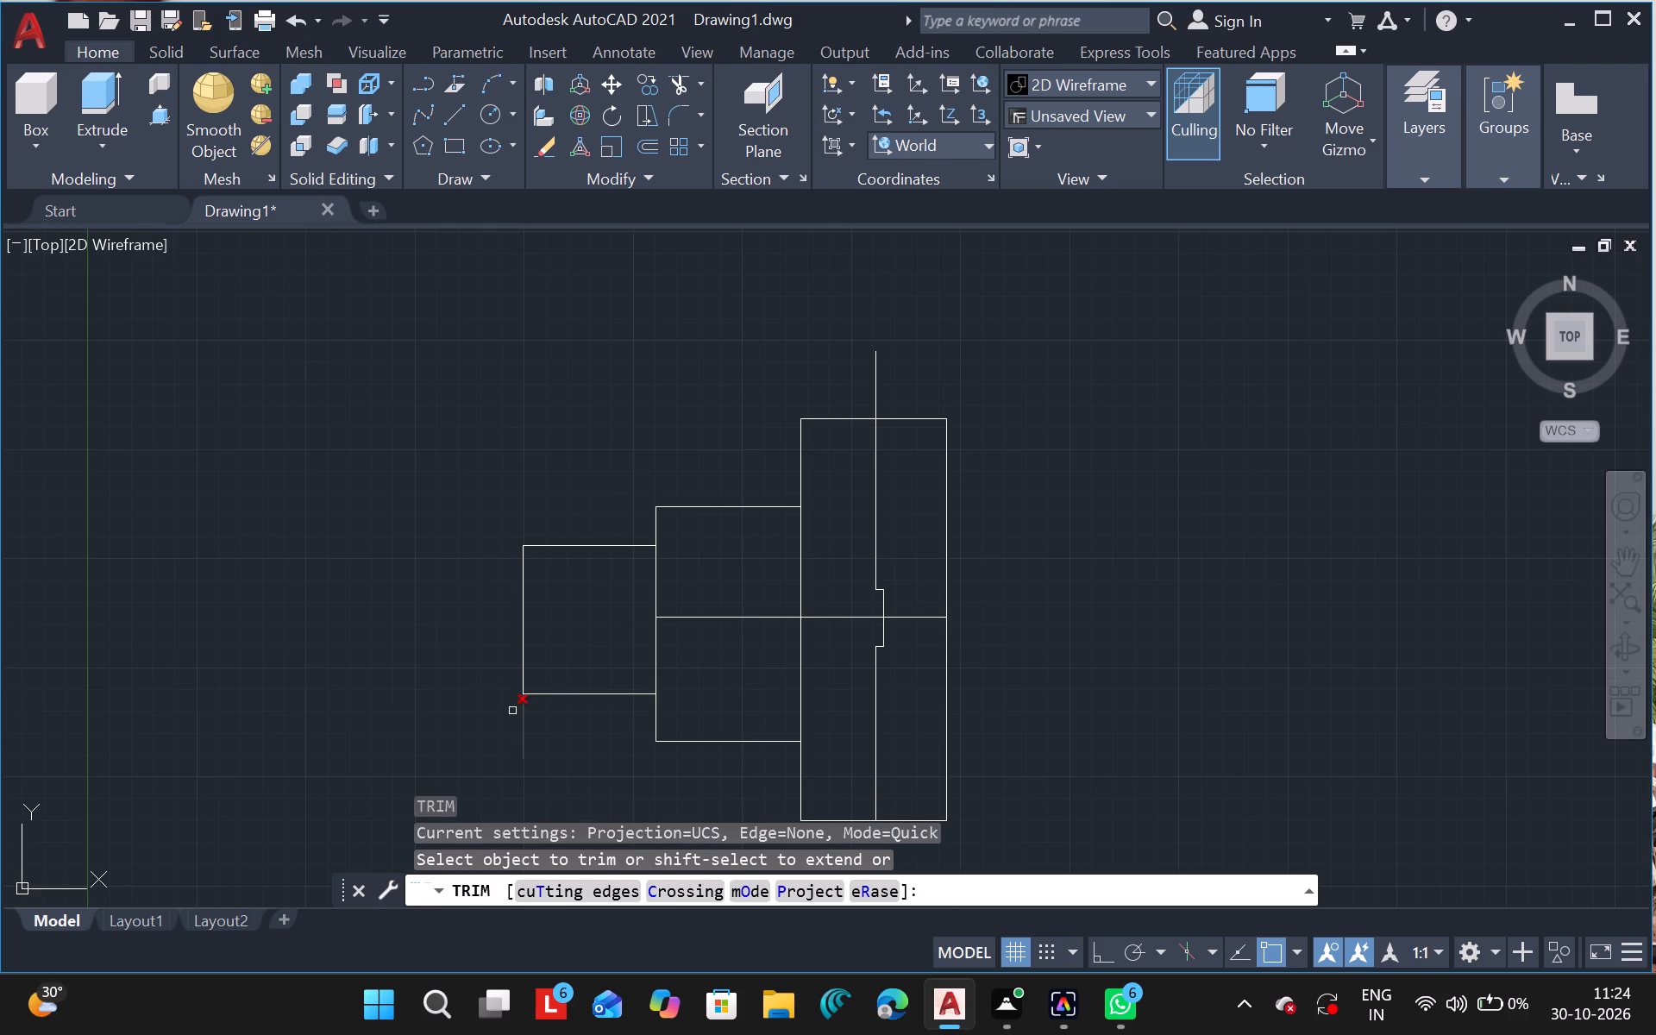
{"action": "left_click", "coordinate": [525, 716]}
{"action": "key", "text": "Escape"}
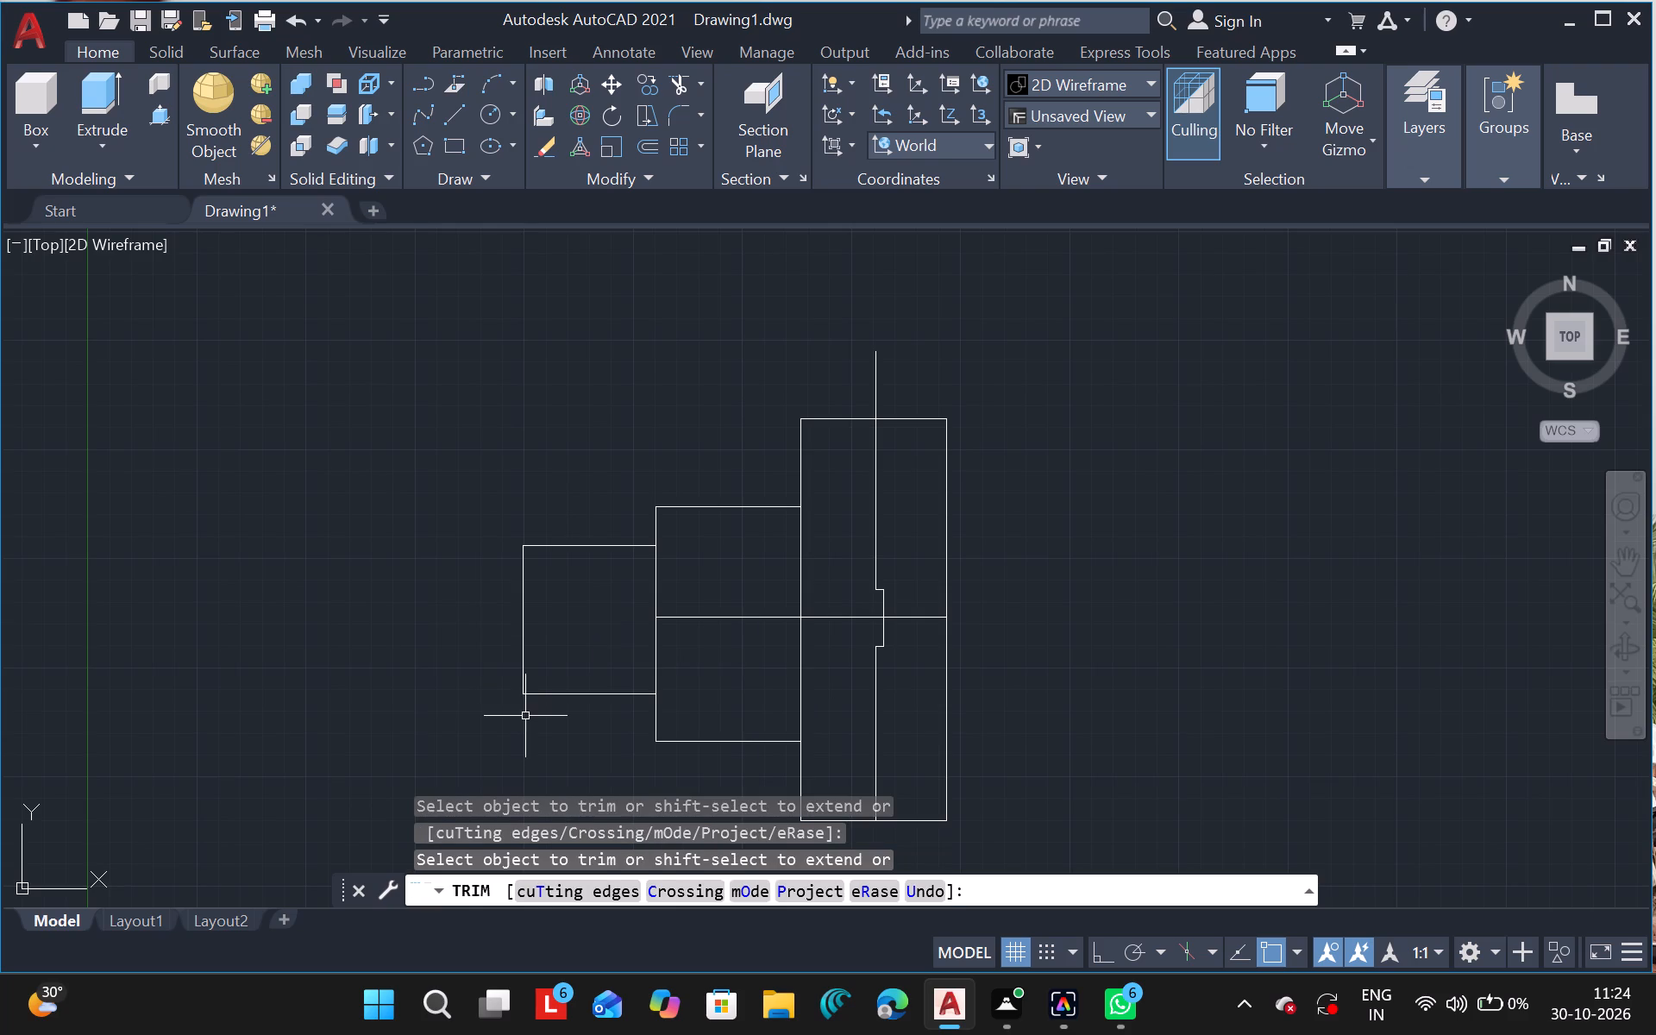
Extend the horizontal centreline through the narrow box to its left side.
{"action": "type", "text": "ex"}
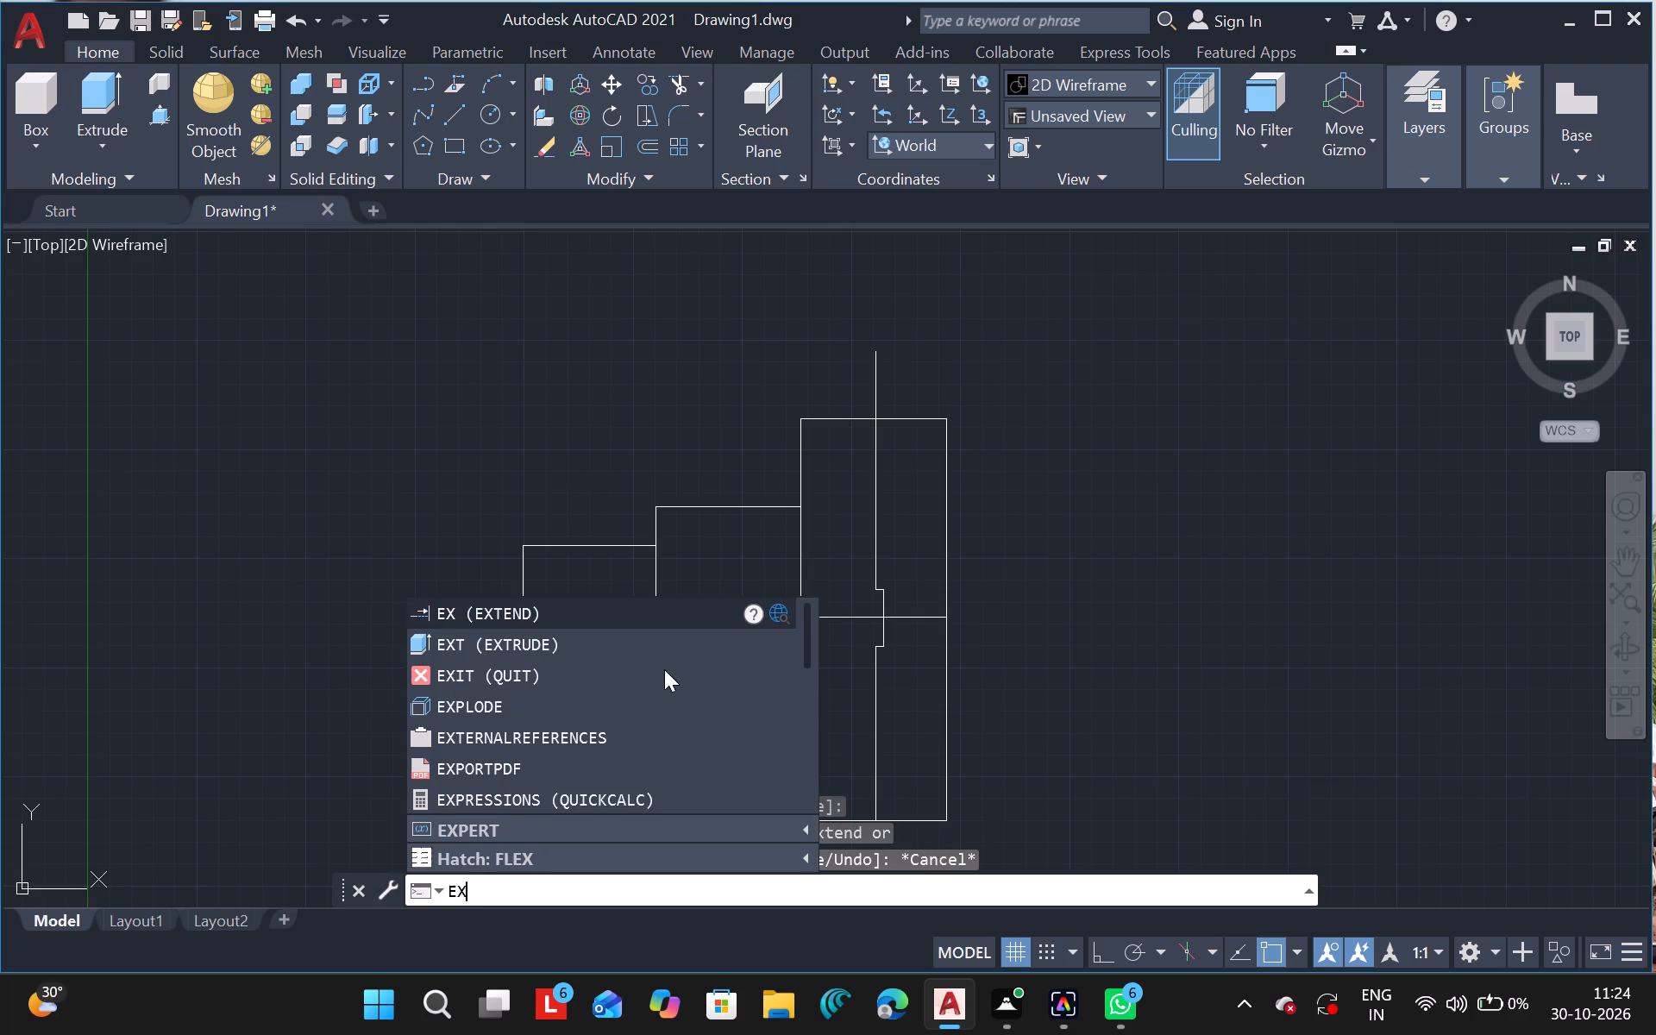
{"action": "left_click", "coordinate": [568, 606]}
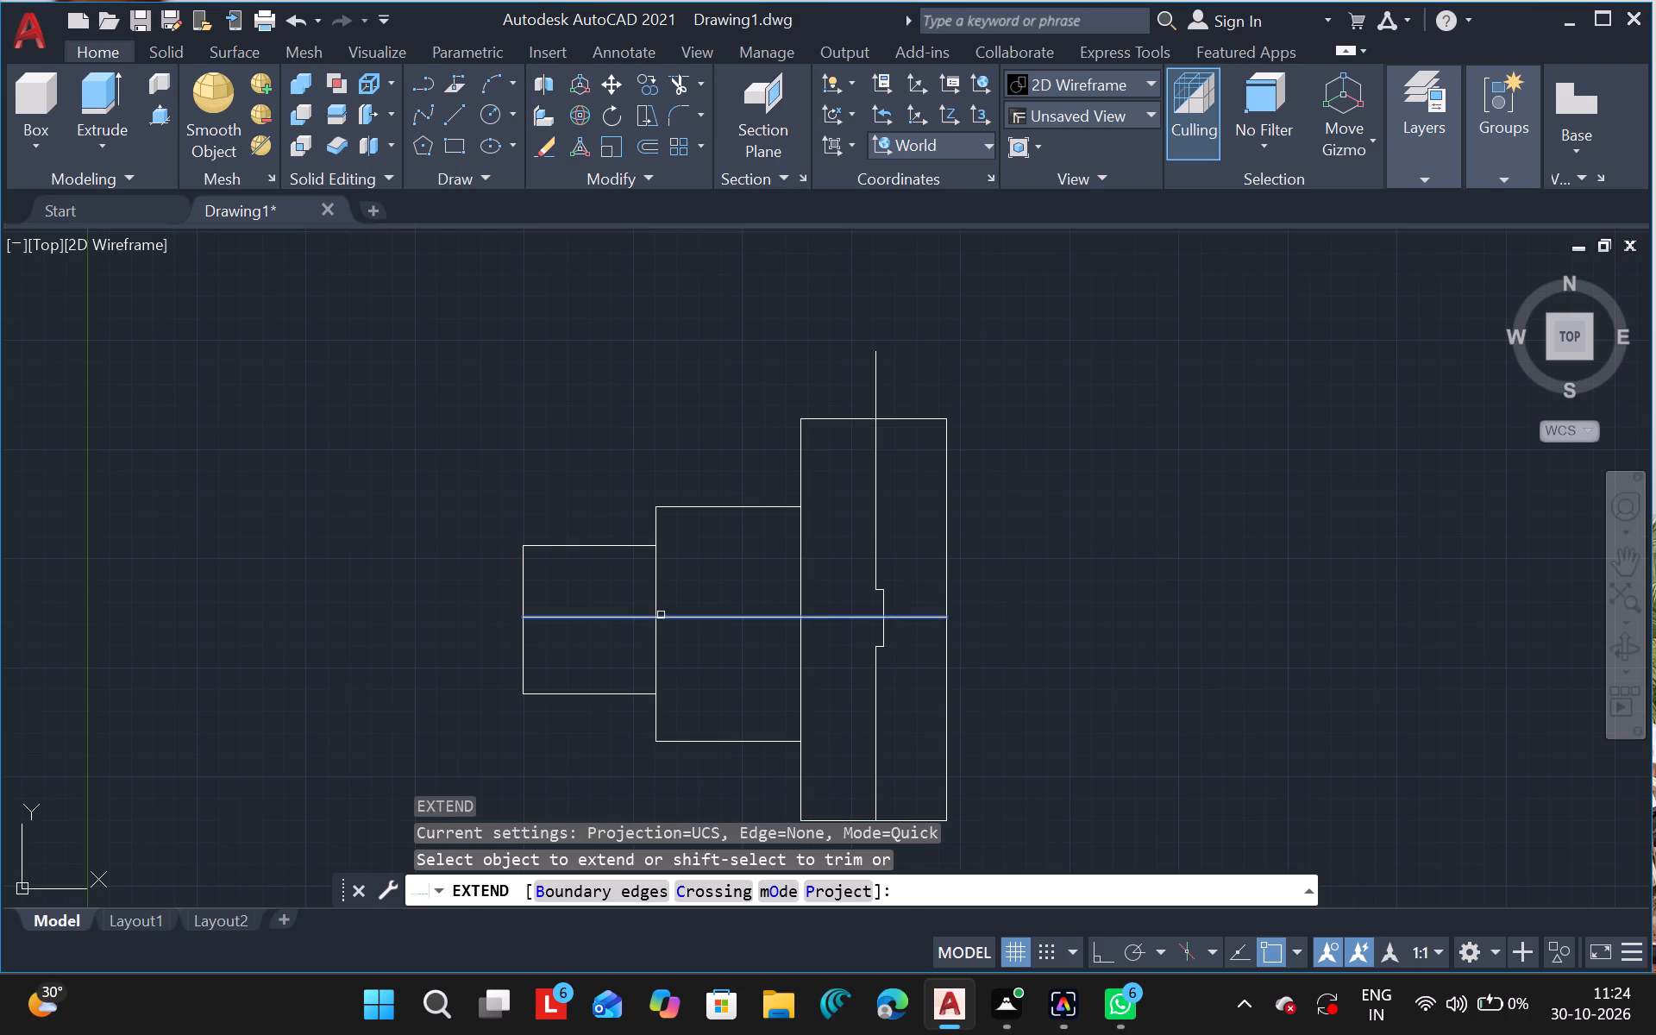
{"action": "left_click", "coordinate": [661, 615]}
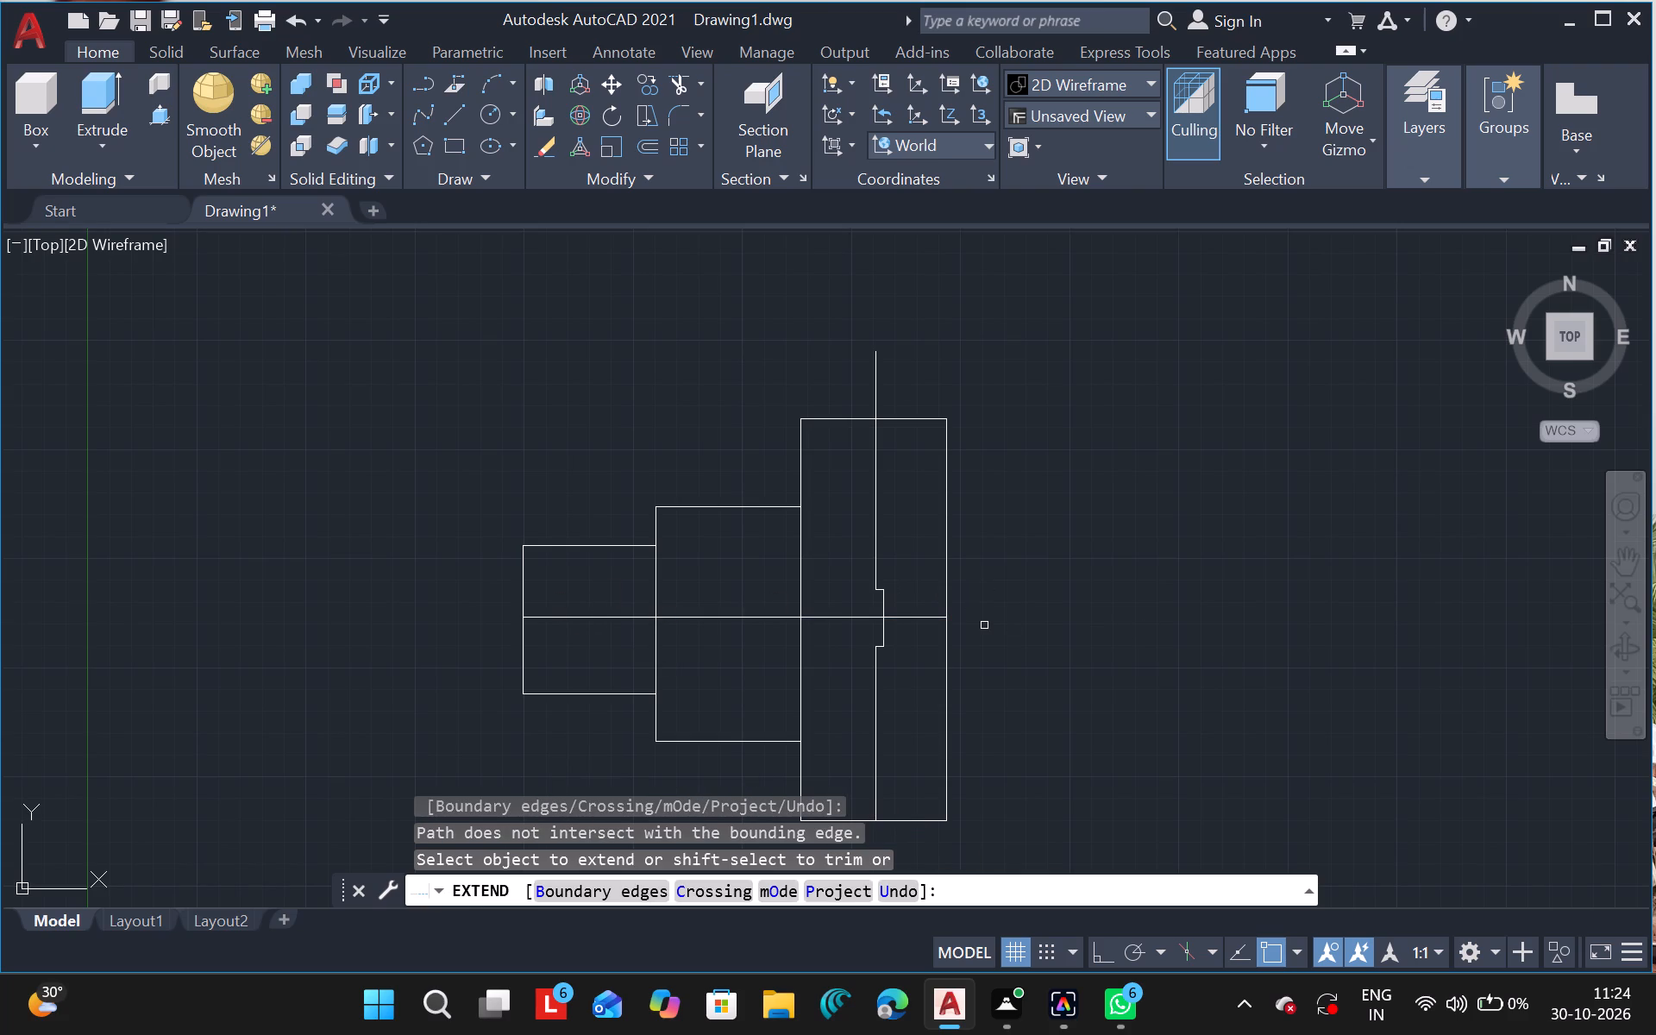
{"action": "key", "text": "Escape"}
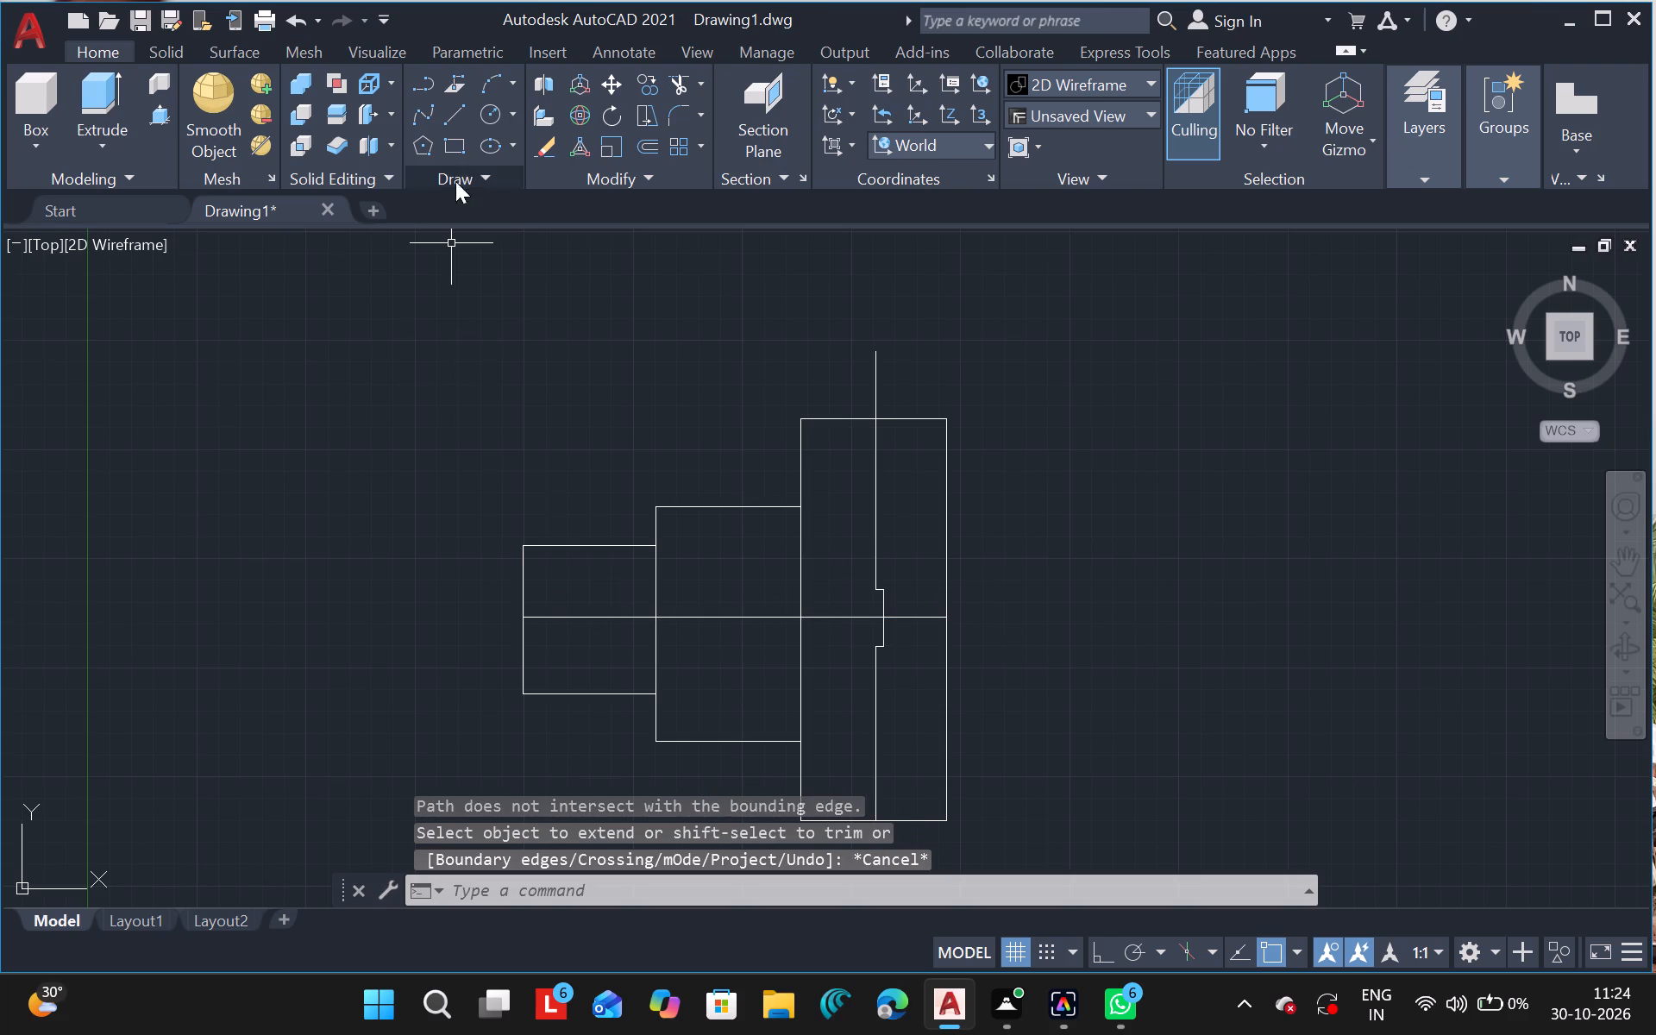
Draw a short horizontal line continuing the centreline leftward beyond the narrow box's left side.
{"action": "left_click", "coordinate": [450, 120]}
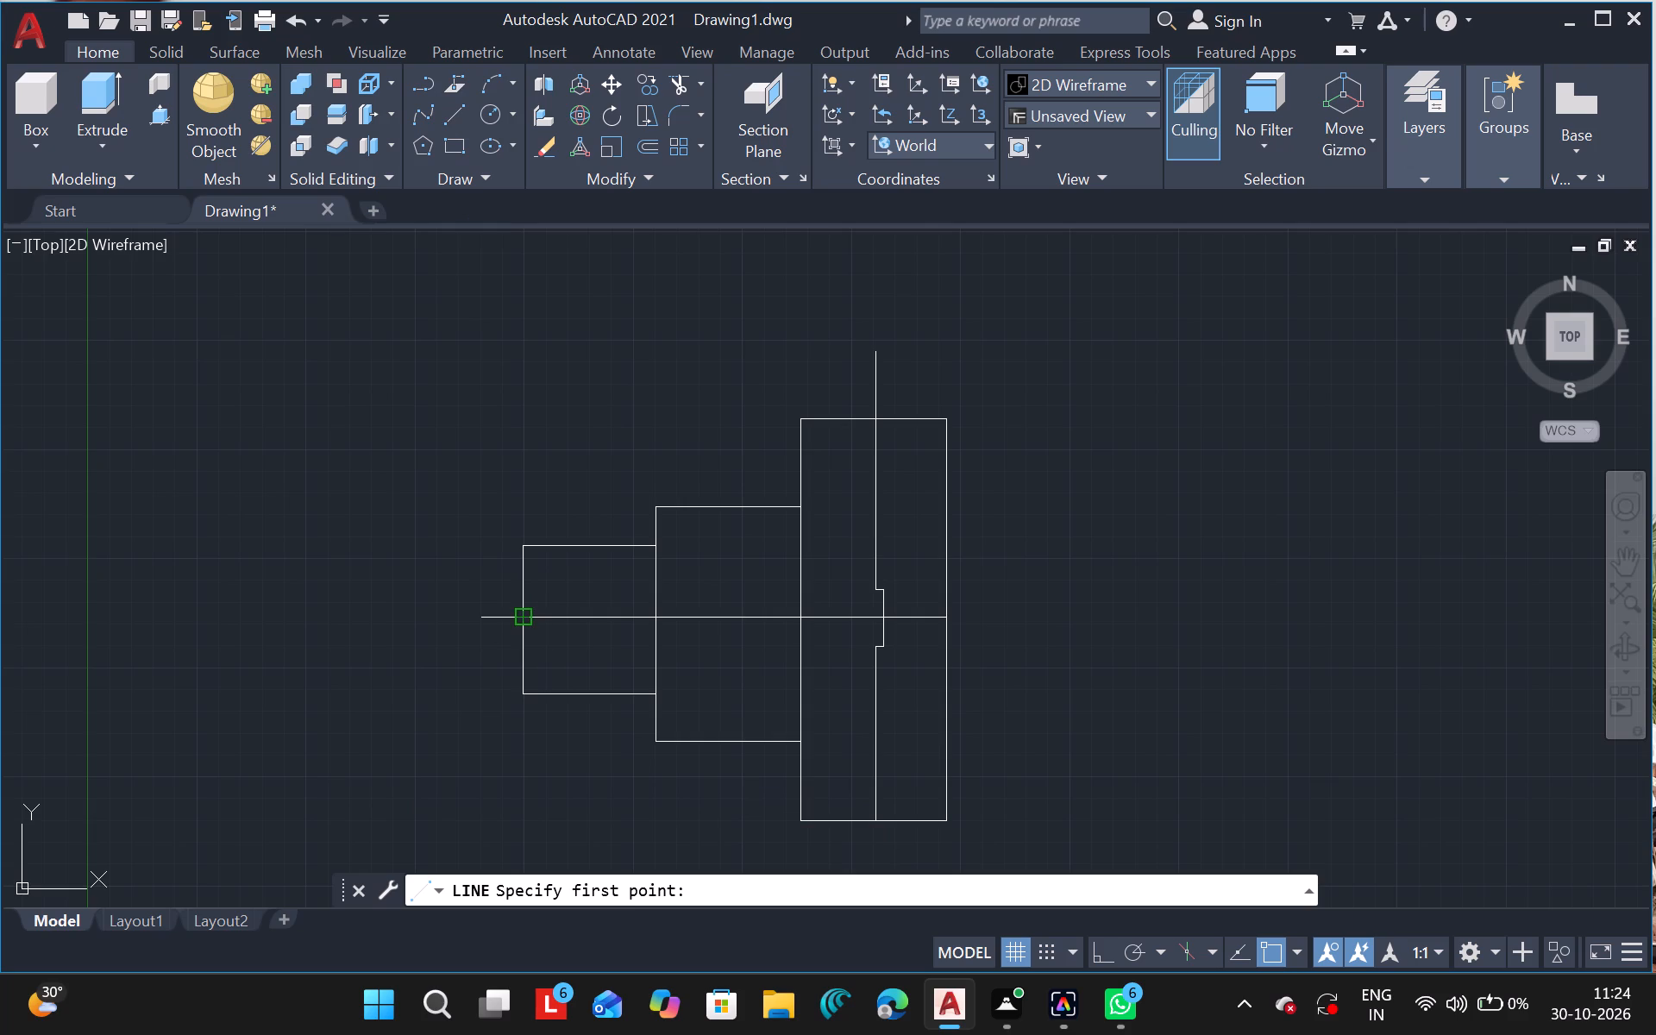
{"action": "left_click_drag", "start_coordinate": [519, 613], "coordinate": [454, 608]}
{"action": "left_click", "coordinate": [454, 608]}
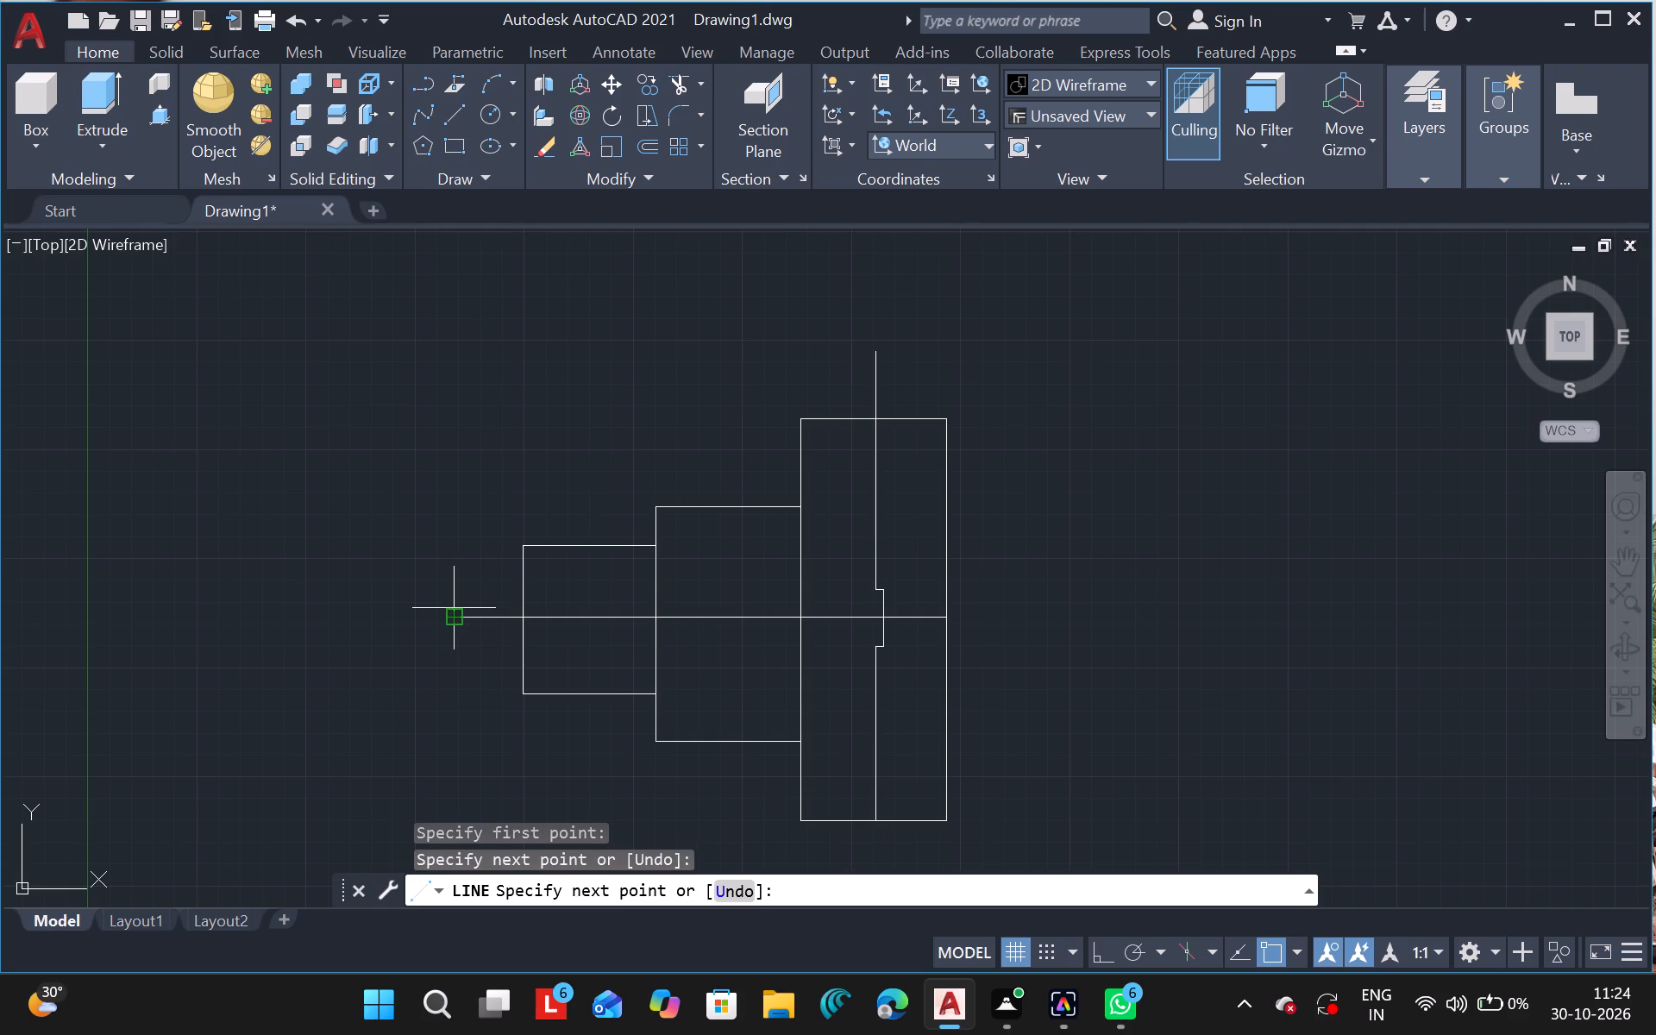
{"action": "key", "text": "Escape"}
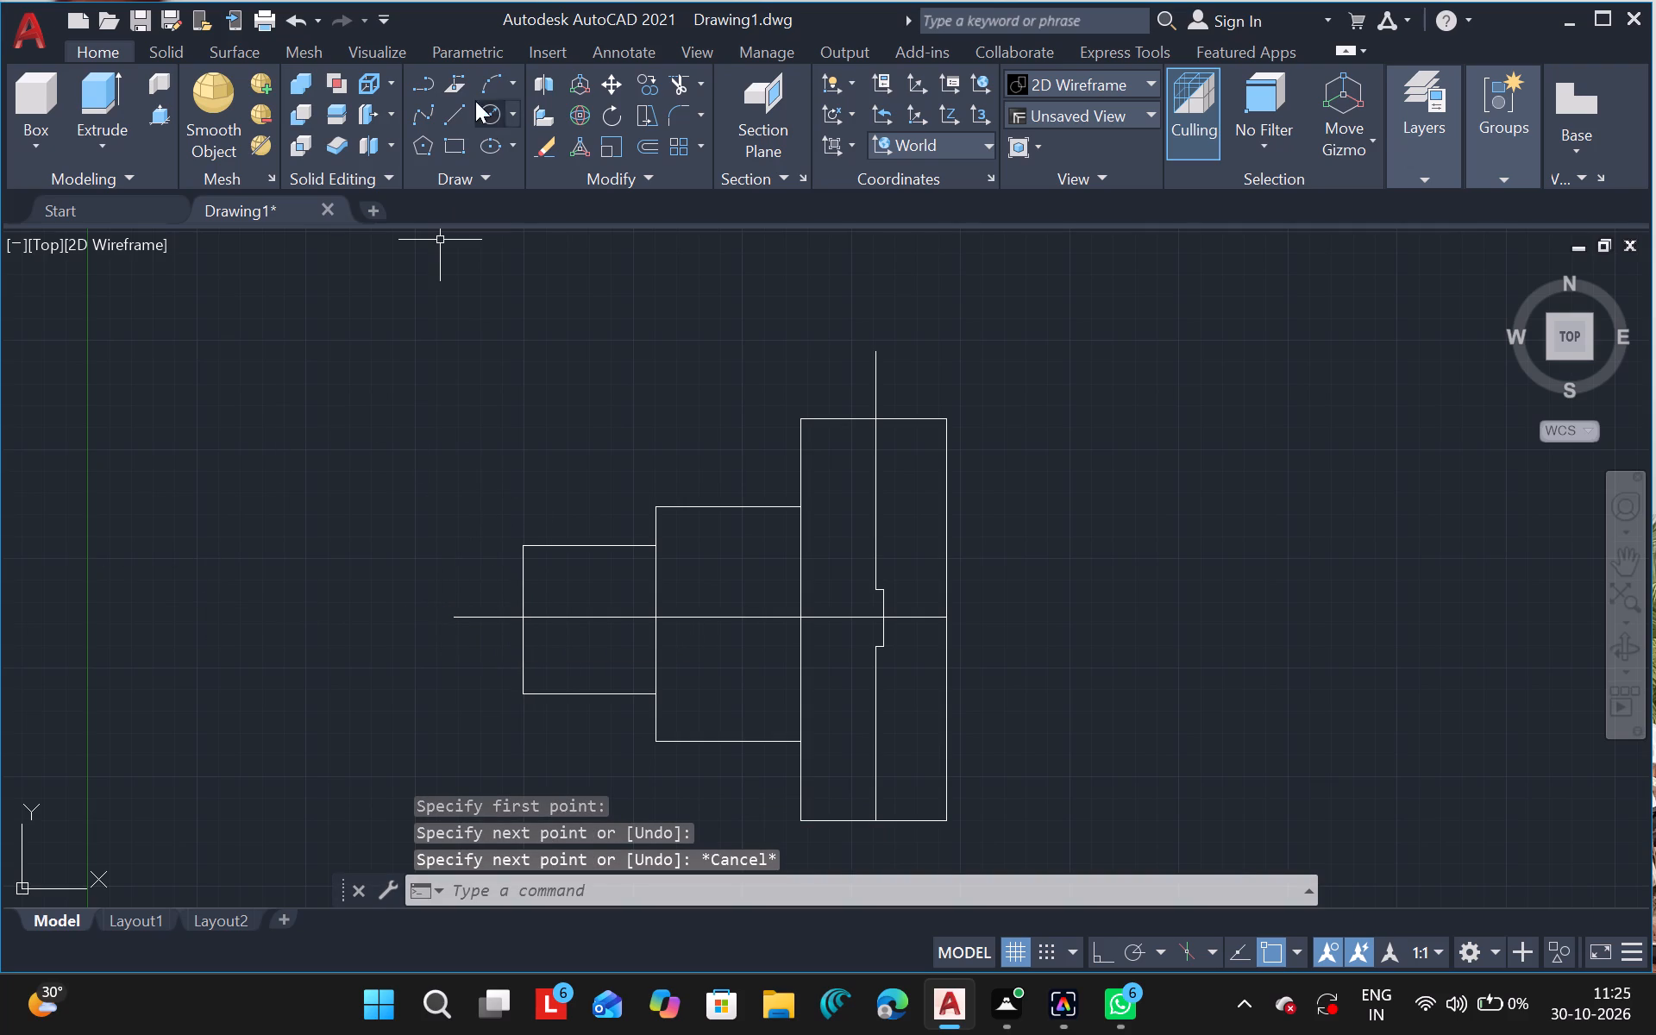
Start a spline at the narrow box's bottom-left corner and run it up to where the centreline crosses the left side.
{"action": "left_click", "coordinate": [432, 107]}
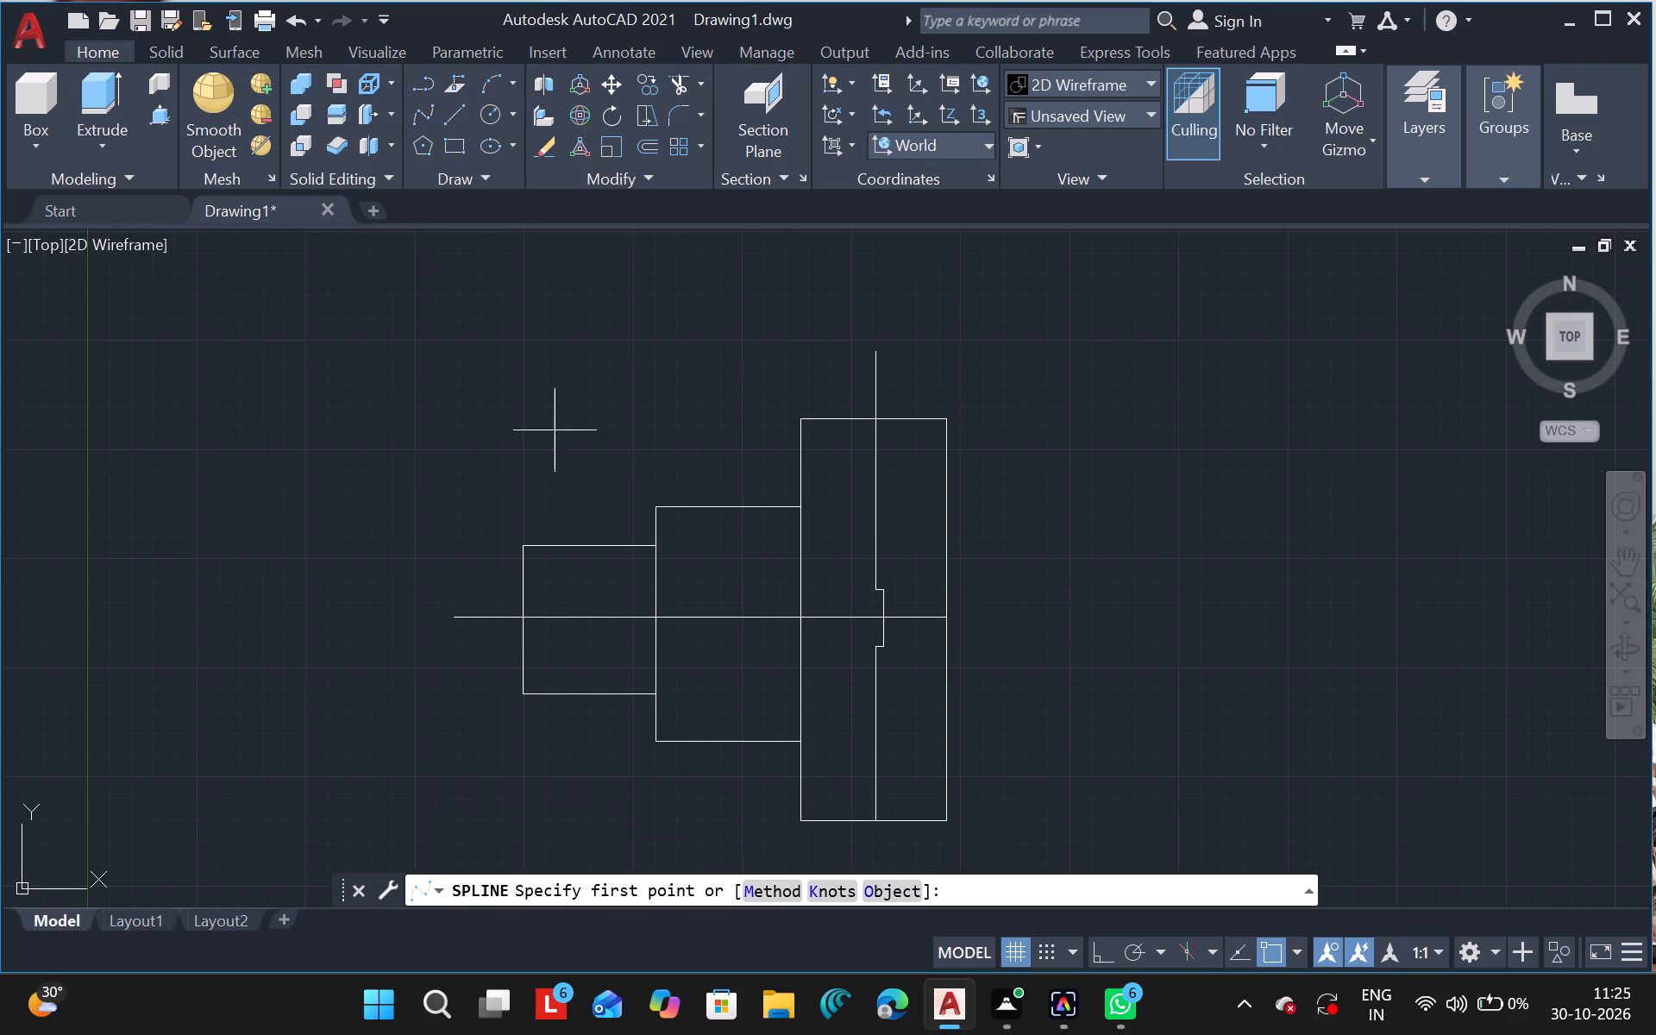
{"action": "left_click", "coordinate": [526, 692]}
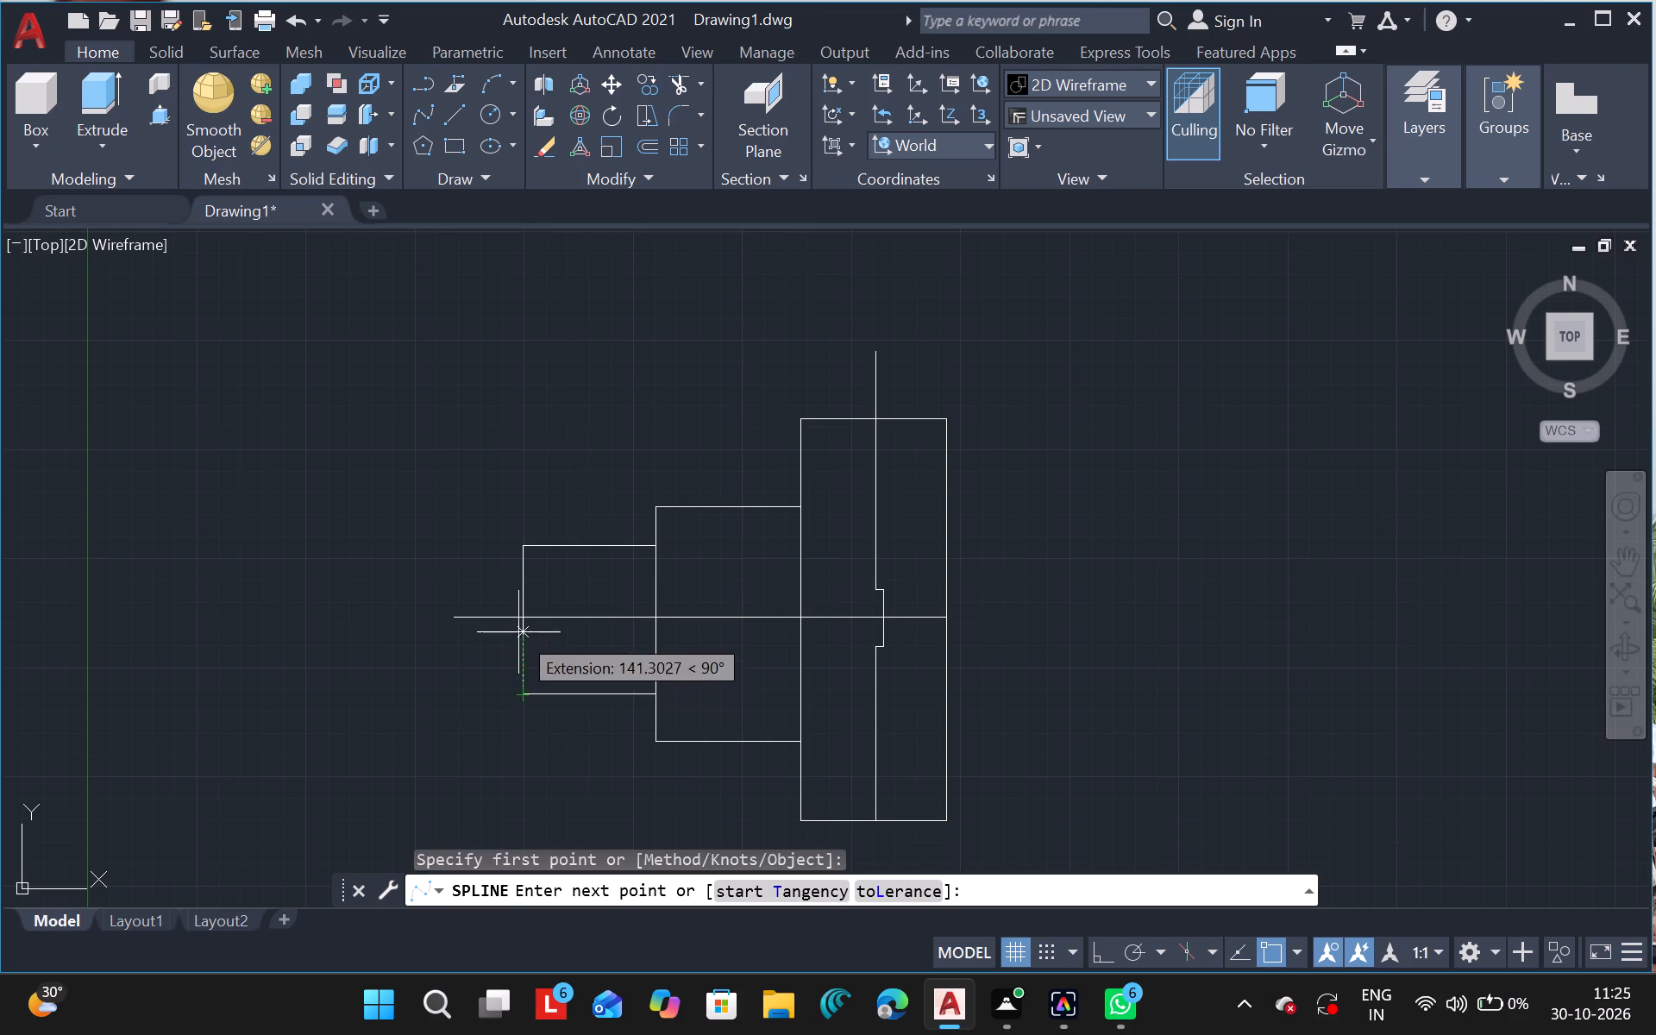
{"action": "left_click", "coordinate": [520, 625]}
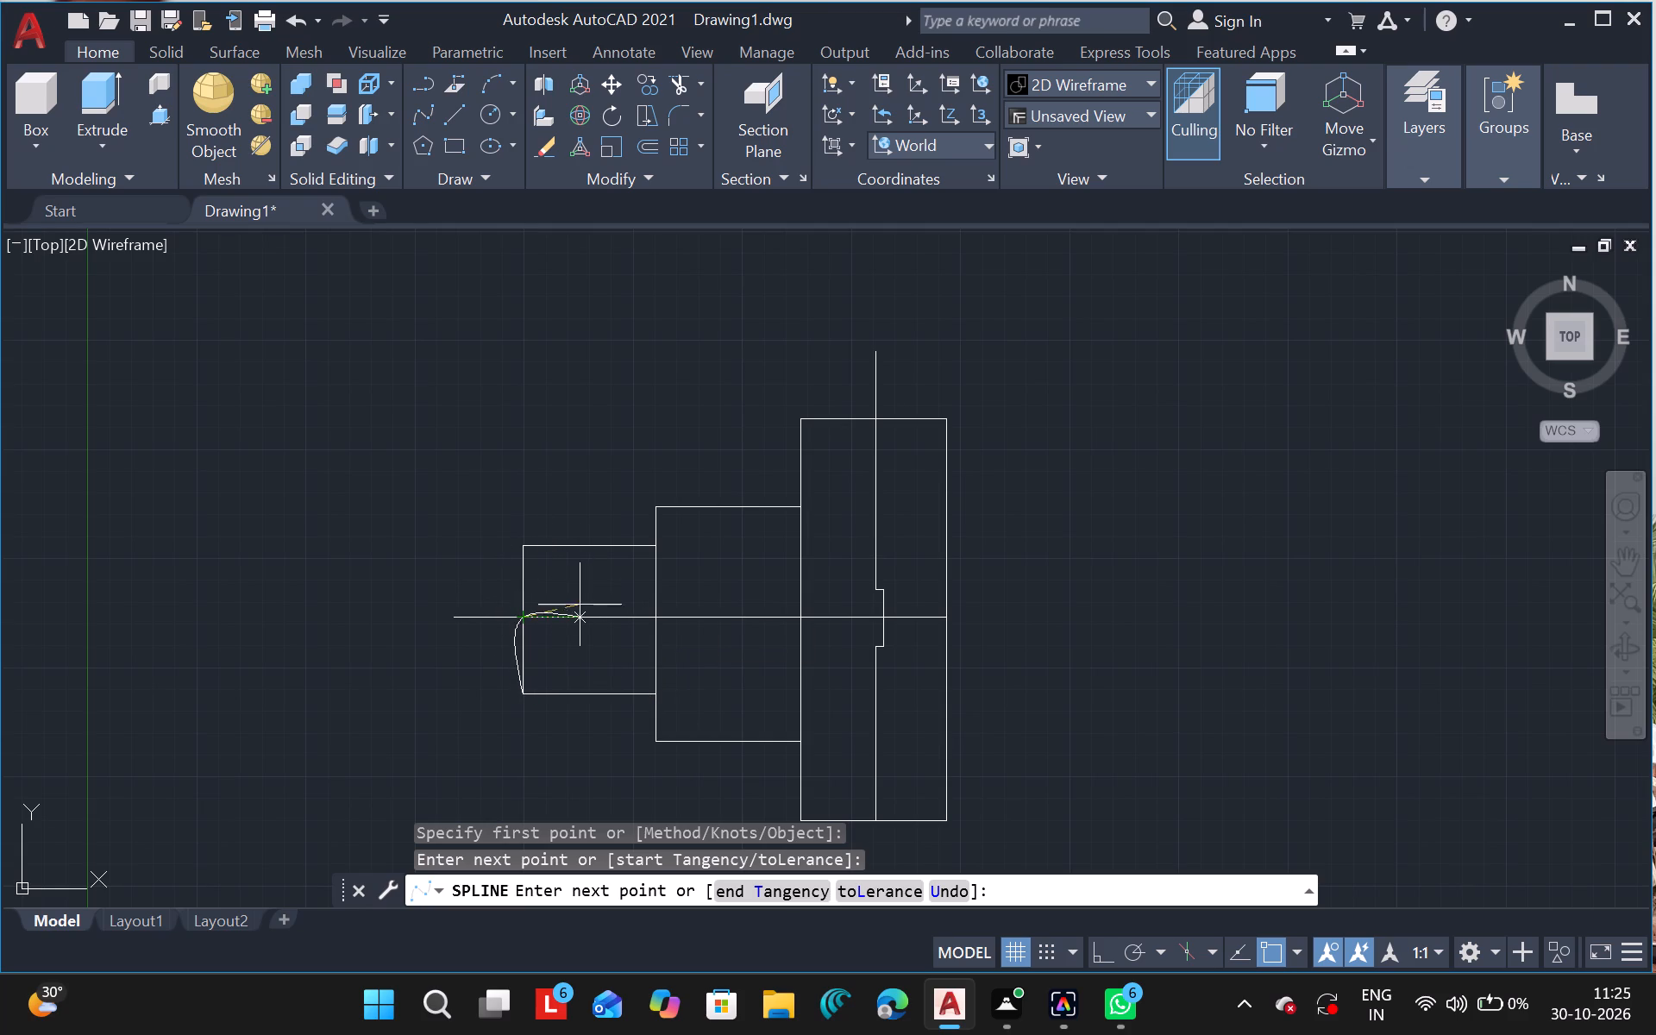
{"action": "left_click", "coordinate": [521, 616]}
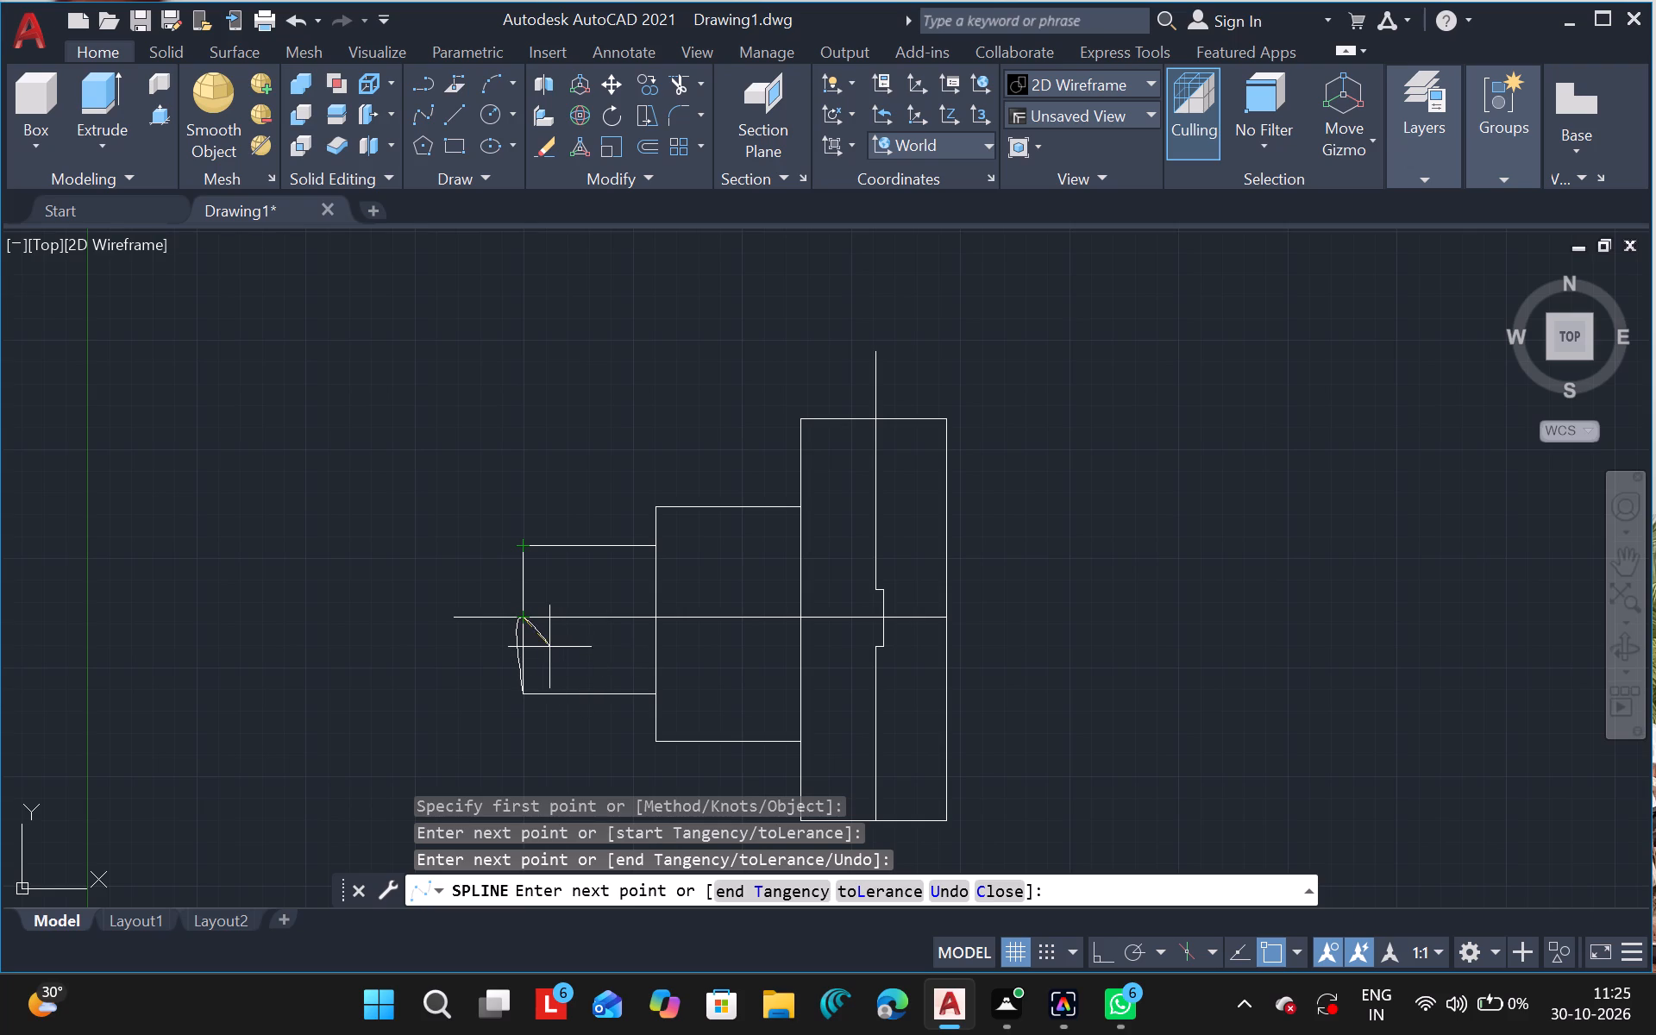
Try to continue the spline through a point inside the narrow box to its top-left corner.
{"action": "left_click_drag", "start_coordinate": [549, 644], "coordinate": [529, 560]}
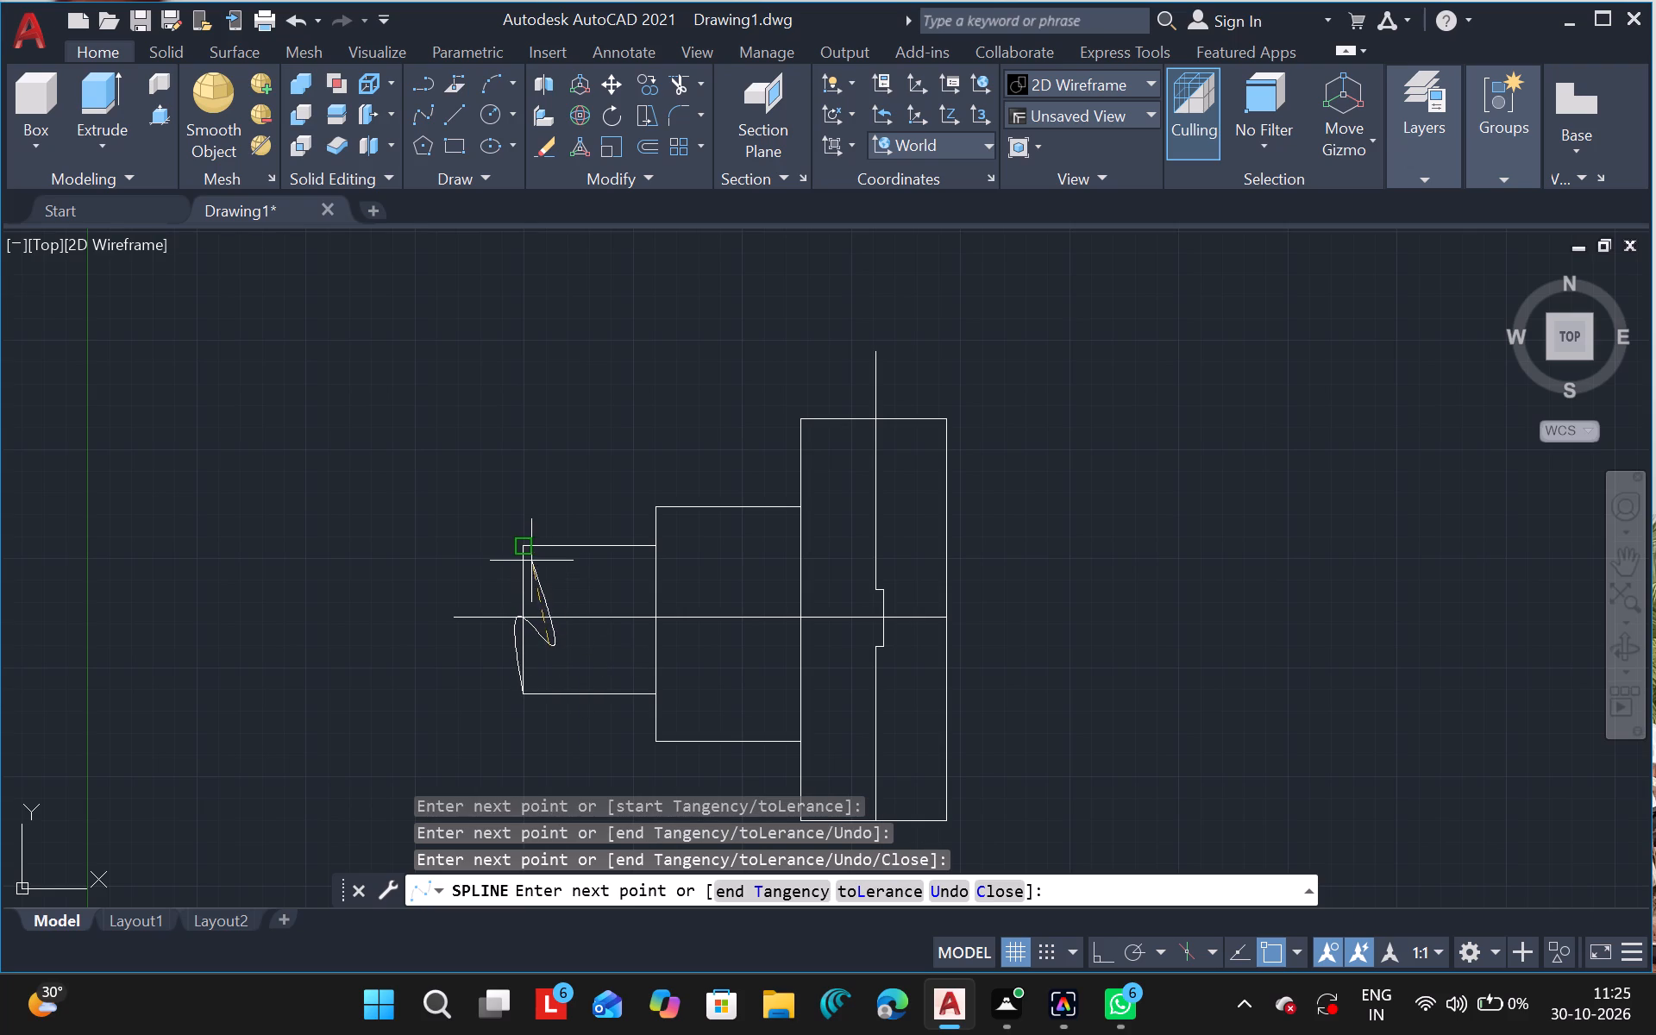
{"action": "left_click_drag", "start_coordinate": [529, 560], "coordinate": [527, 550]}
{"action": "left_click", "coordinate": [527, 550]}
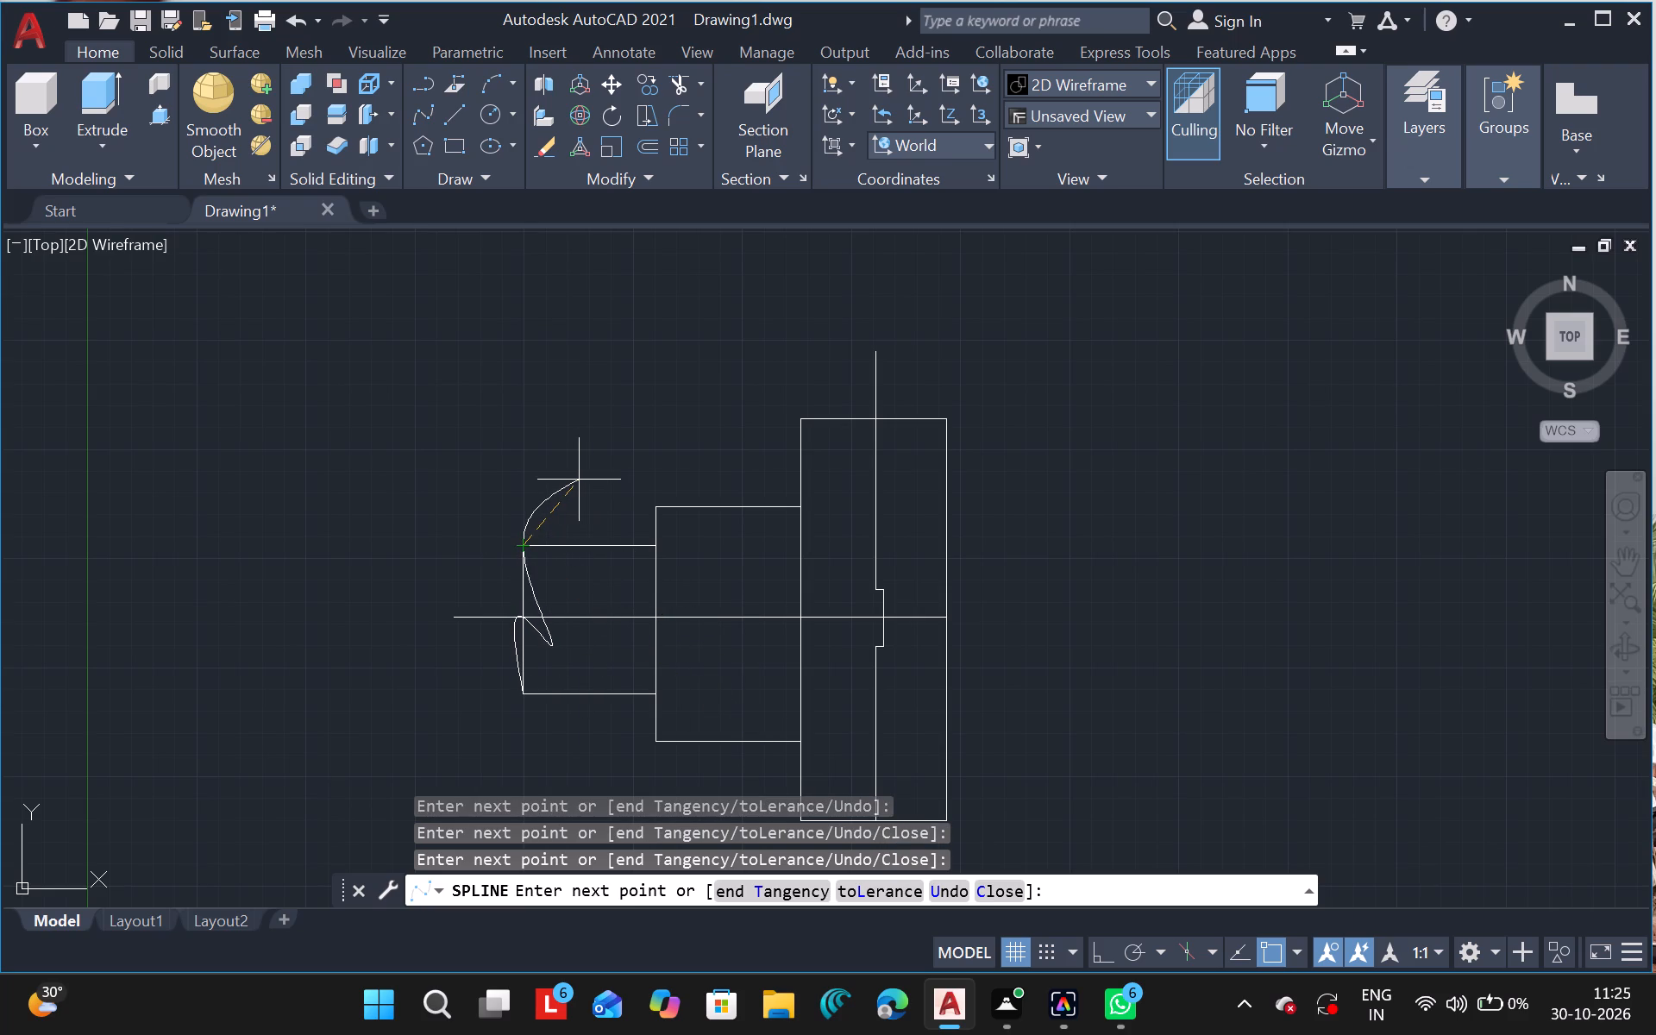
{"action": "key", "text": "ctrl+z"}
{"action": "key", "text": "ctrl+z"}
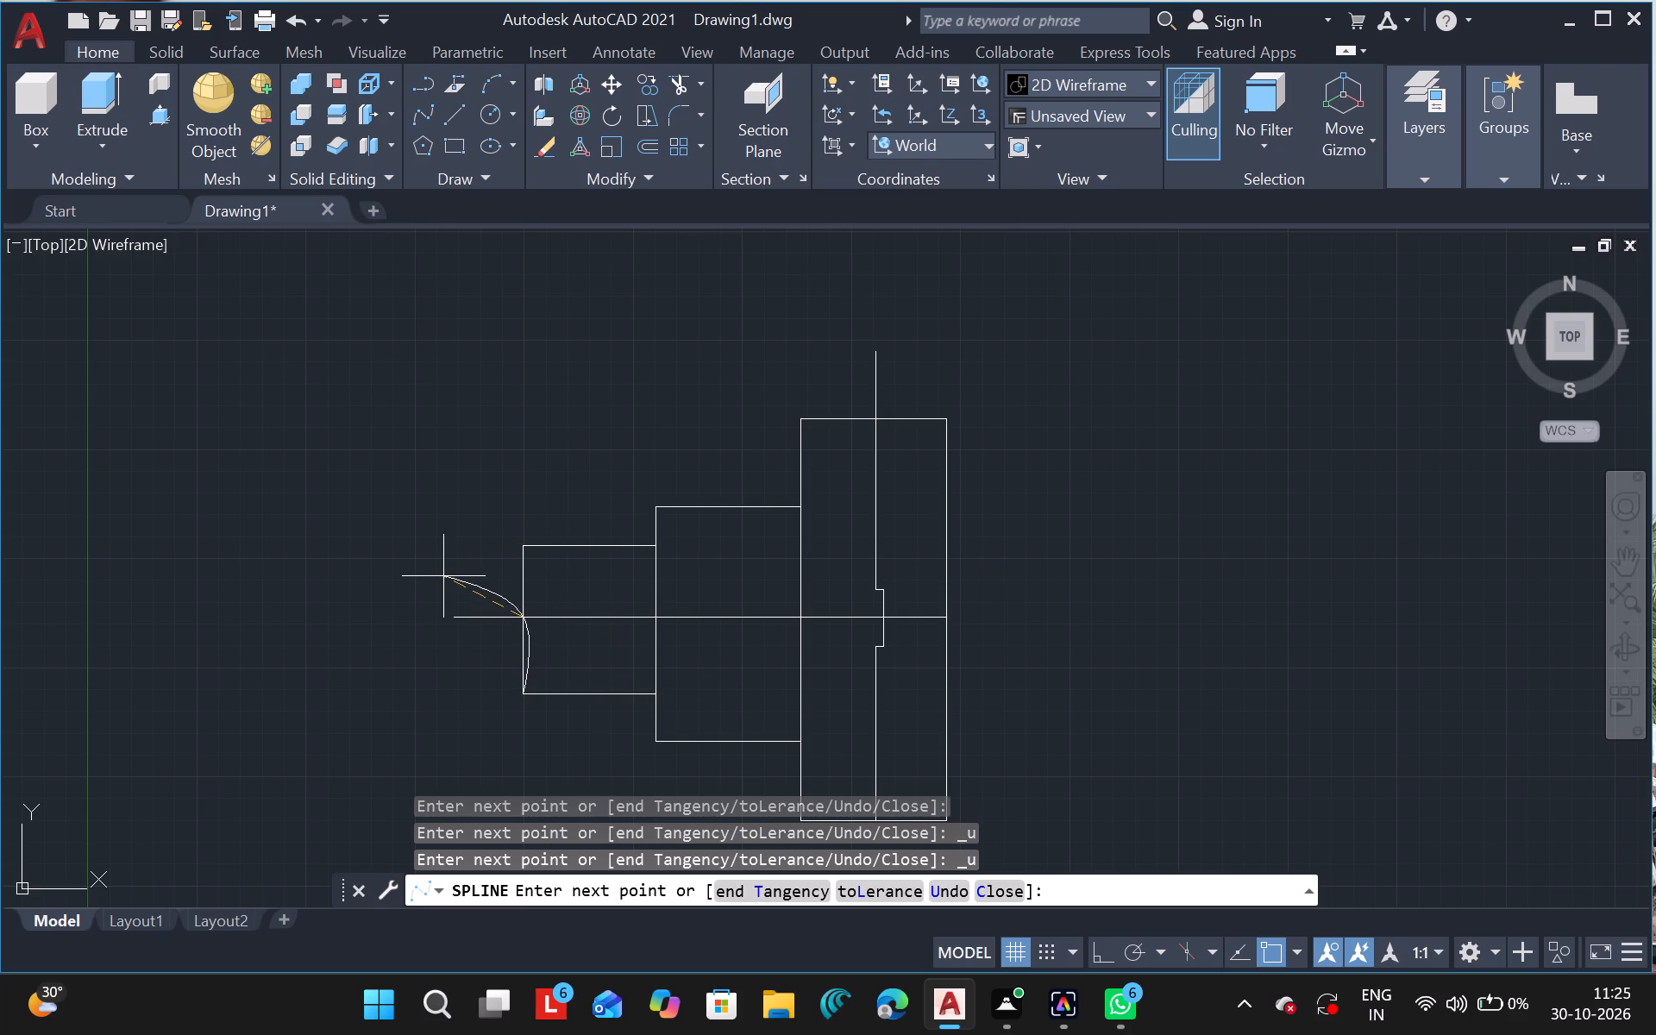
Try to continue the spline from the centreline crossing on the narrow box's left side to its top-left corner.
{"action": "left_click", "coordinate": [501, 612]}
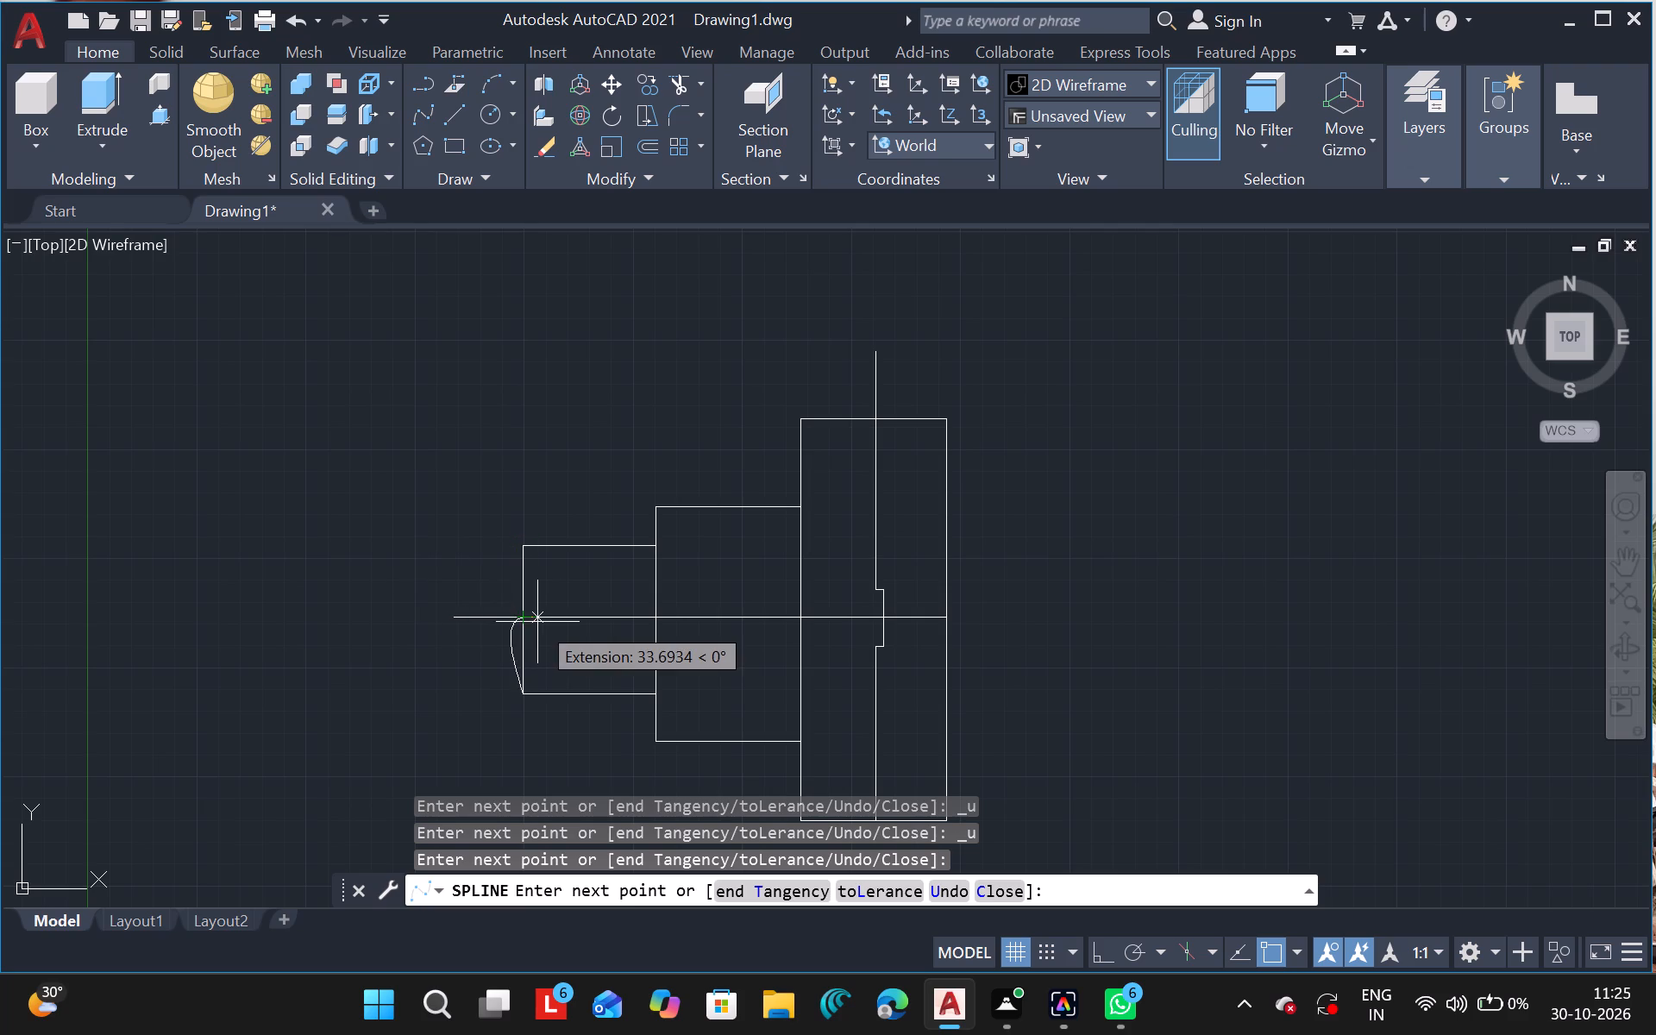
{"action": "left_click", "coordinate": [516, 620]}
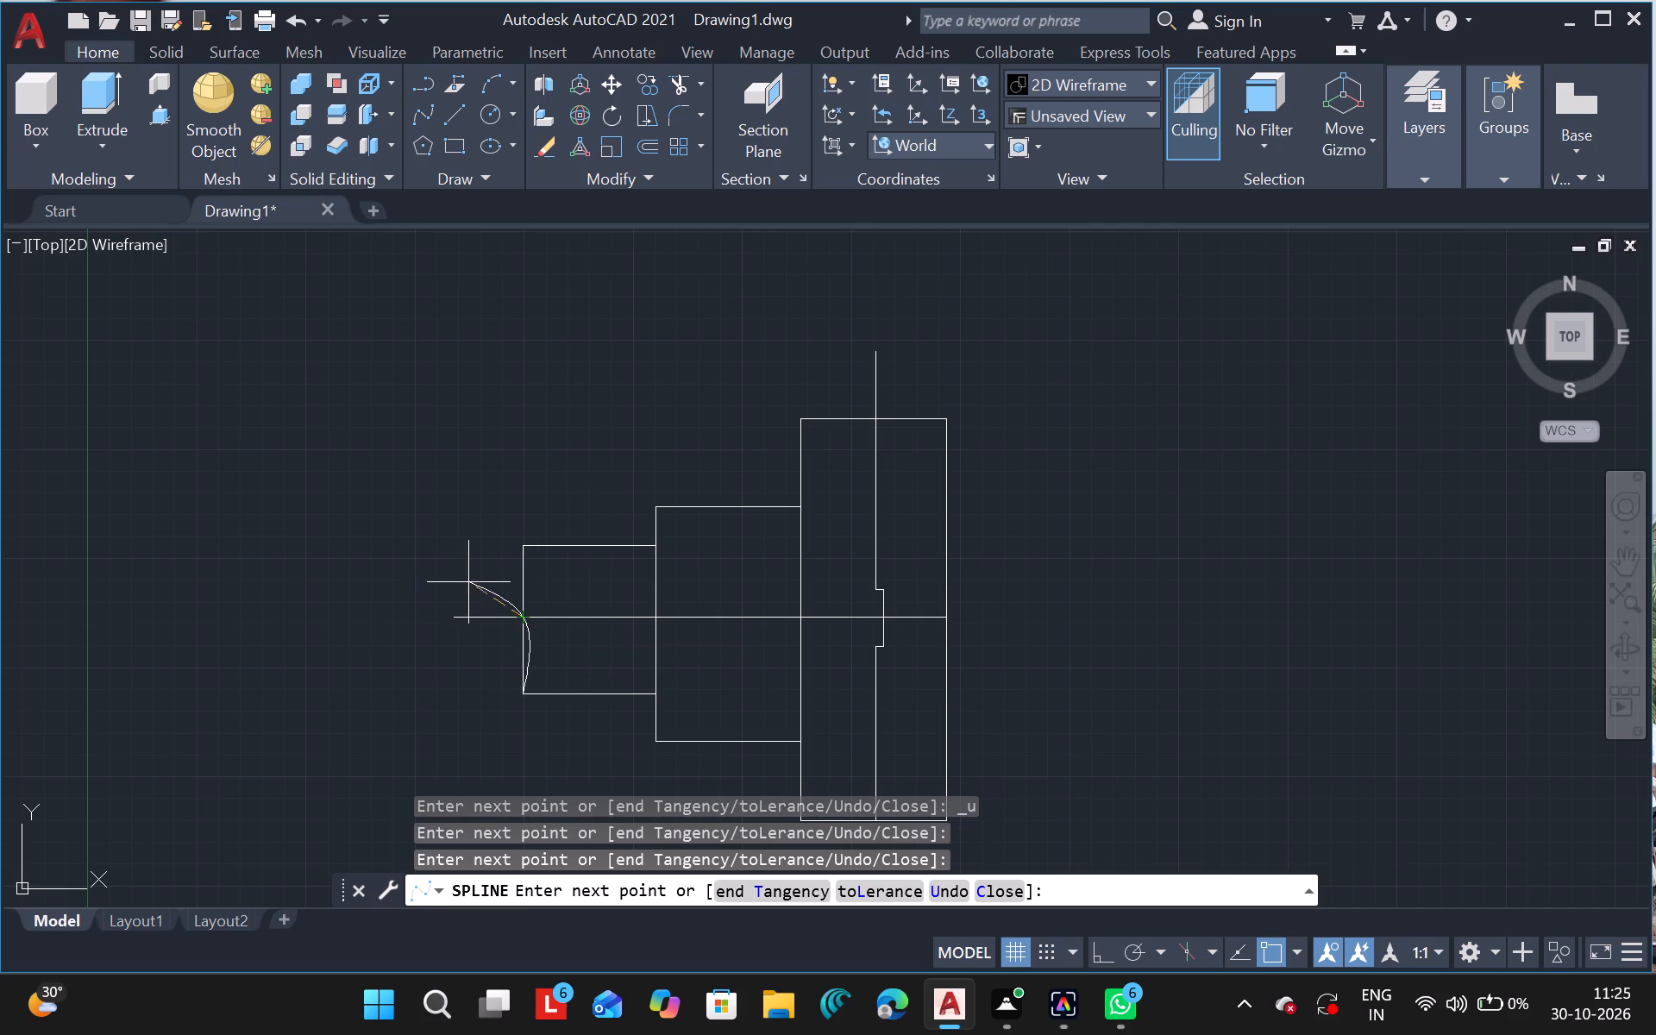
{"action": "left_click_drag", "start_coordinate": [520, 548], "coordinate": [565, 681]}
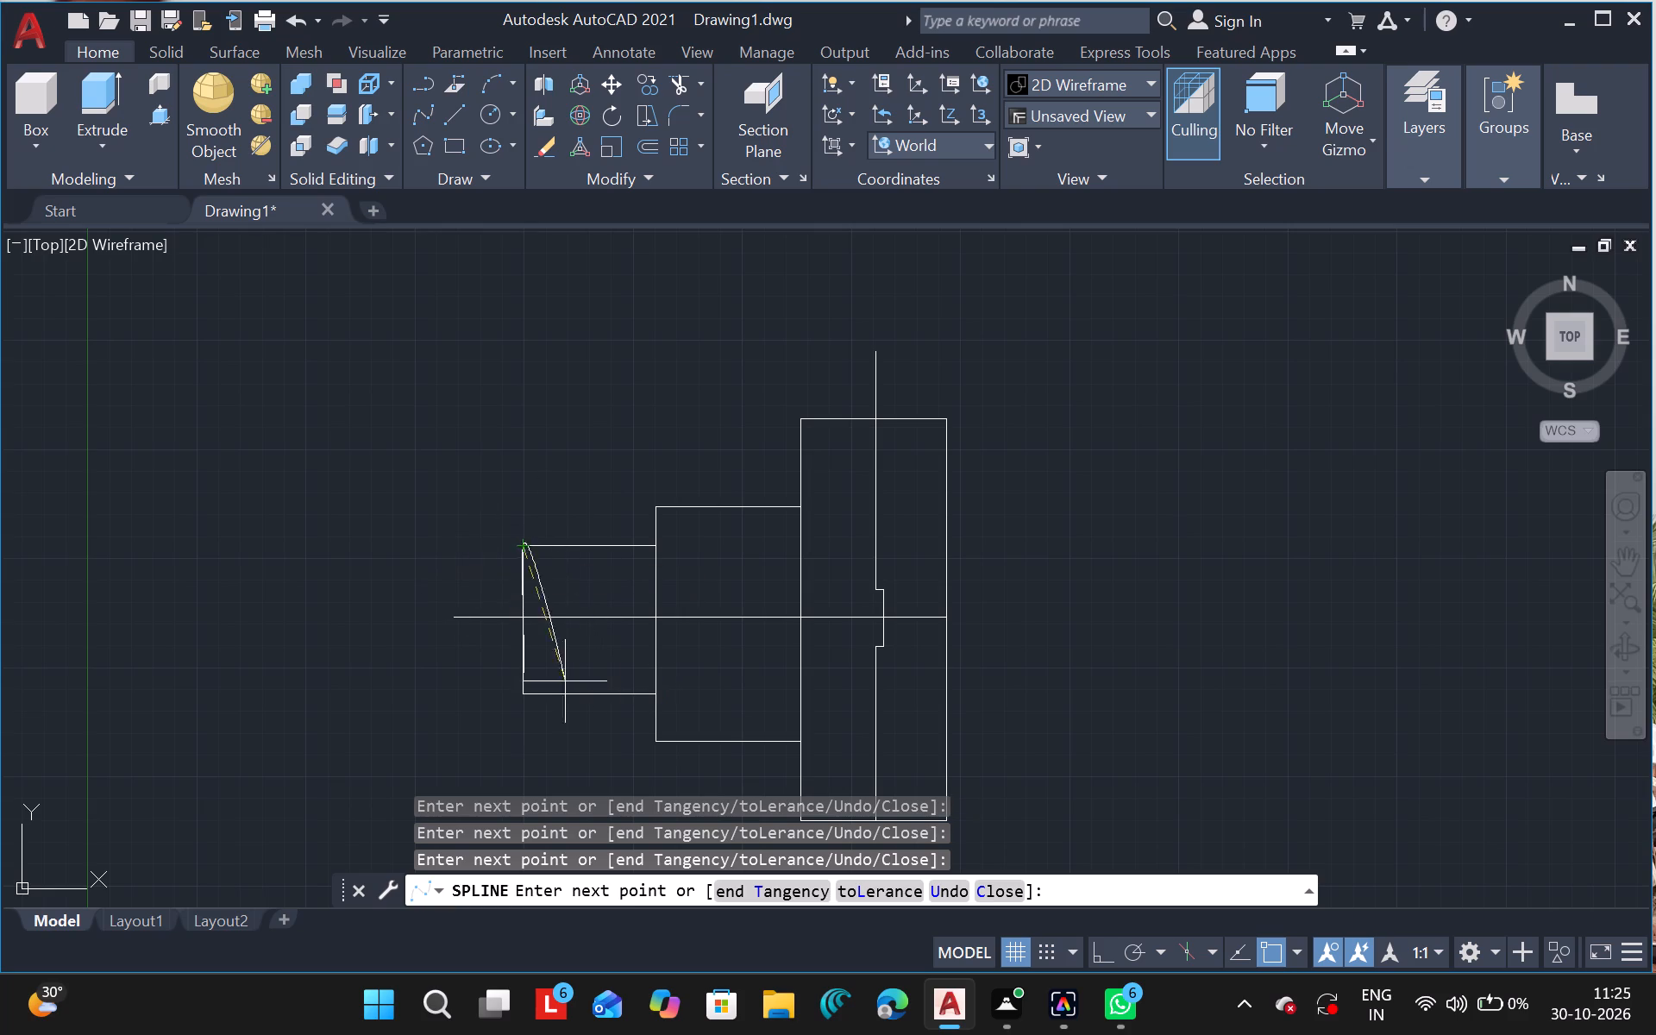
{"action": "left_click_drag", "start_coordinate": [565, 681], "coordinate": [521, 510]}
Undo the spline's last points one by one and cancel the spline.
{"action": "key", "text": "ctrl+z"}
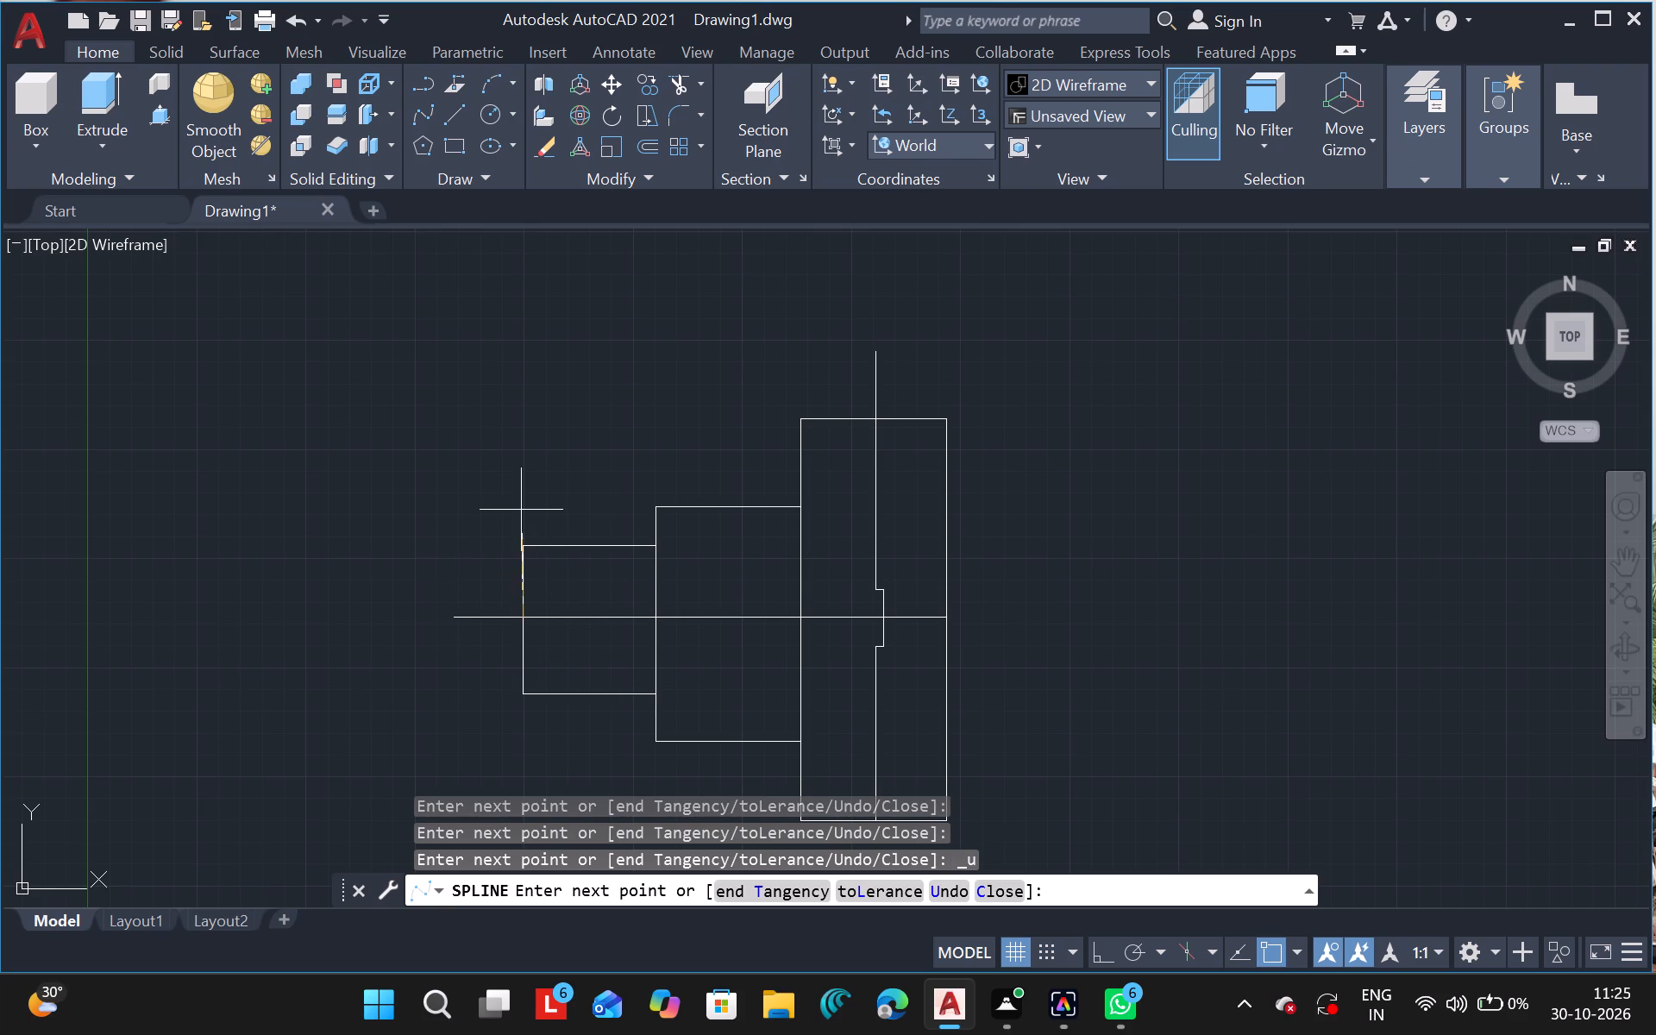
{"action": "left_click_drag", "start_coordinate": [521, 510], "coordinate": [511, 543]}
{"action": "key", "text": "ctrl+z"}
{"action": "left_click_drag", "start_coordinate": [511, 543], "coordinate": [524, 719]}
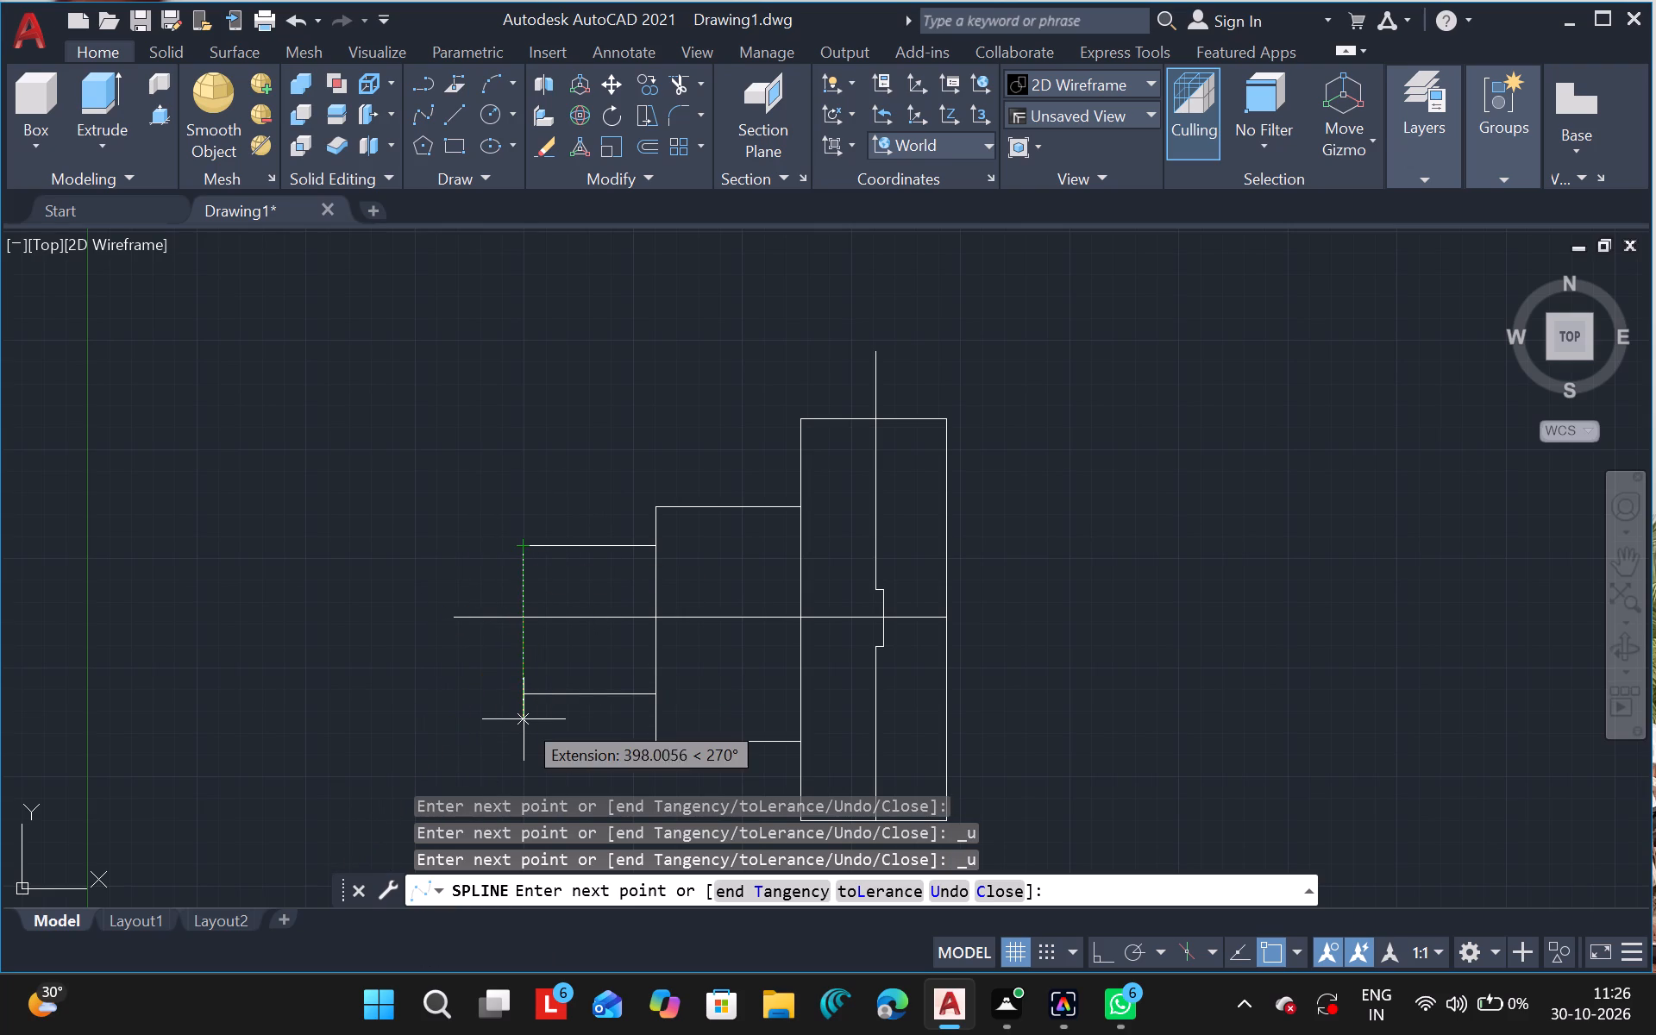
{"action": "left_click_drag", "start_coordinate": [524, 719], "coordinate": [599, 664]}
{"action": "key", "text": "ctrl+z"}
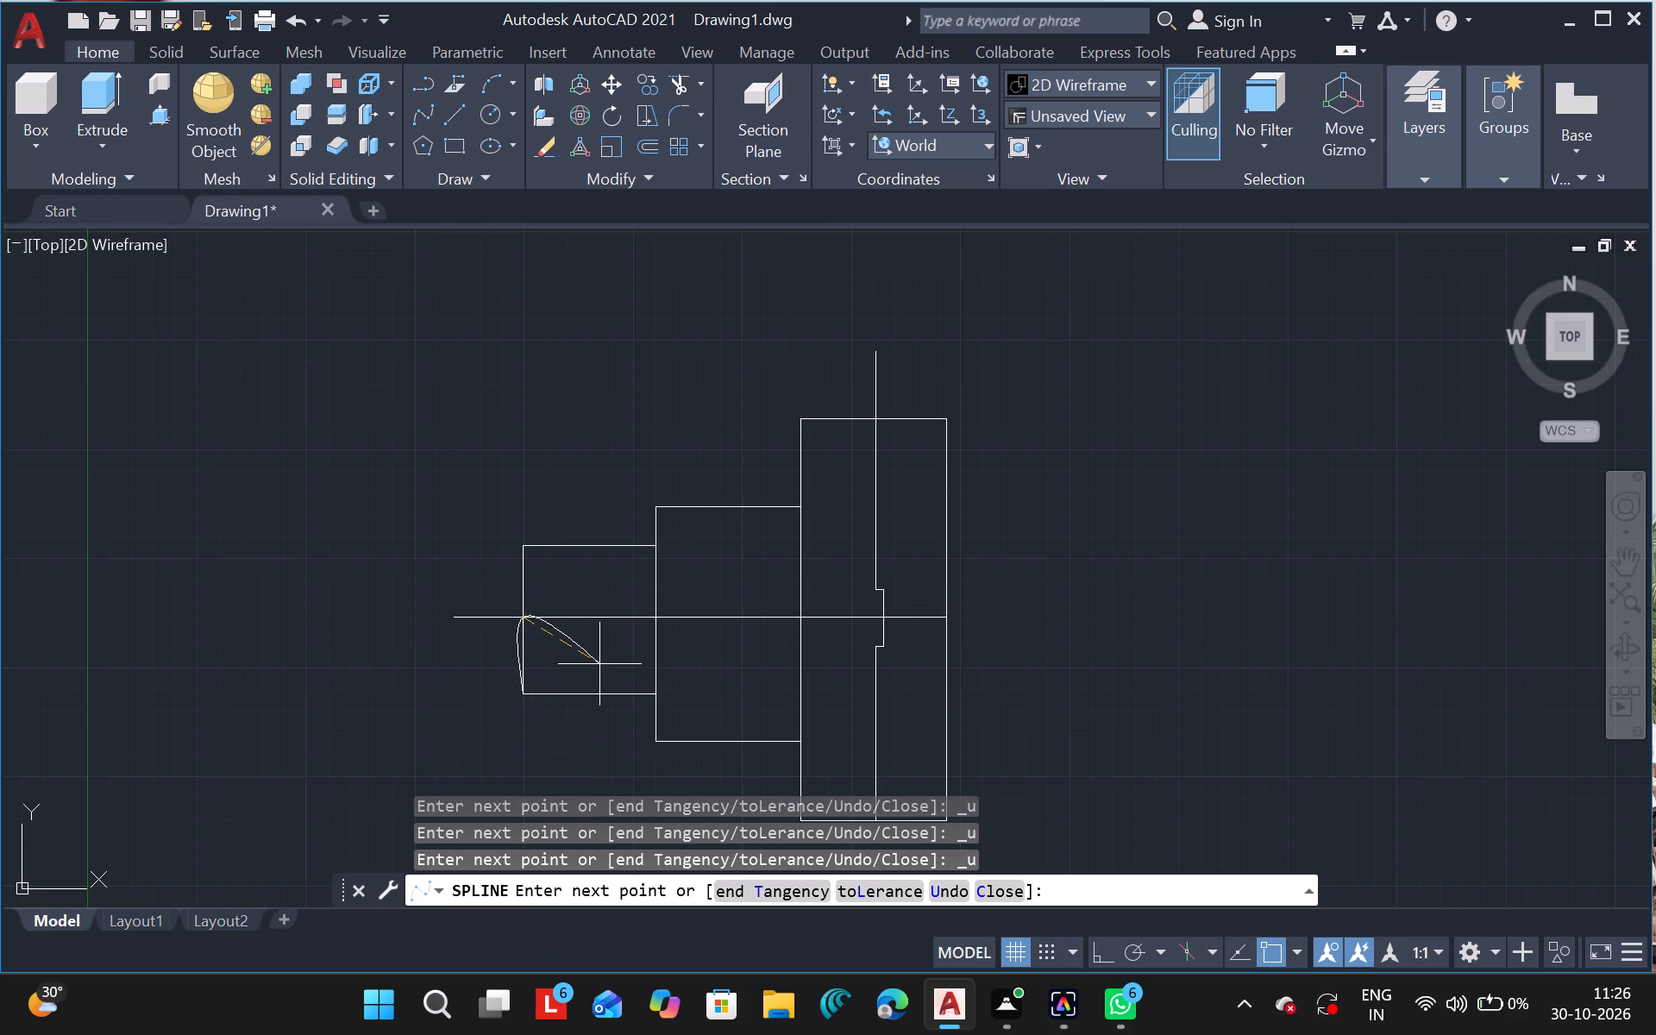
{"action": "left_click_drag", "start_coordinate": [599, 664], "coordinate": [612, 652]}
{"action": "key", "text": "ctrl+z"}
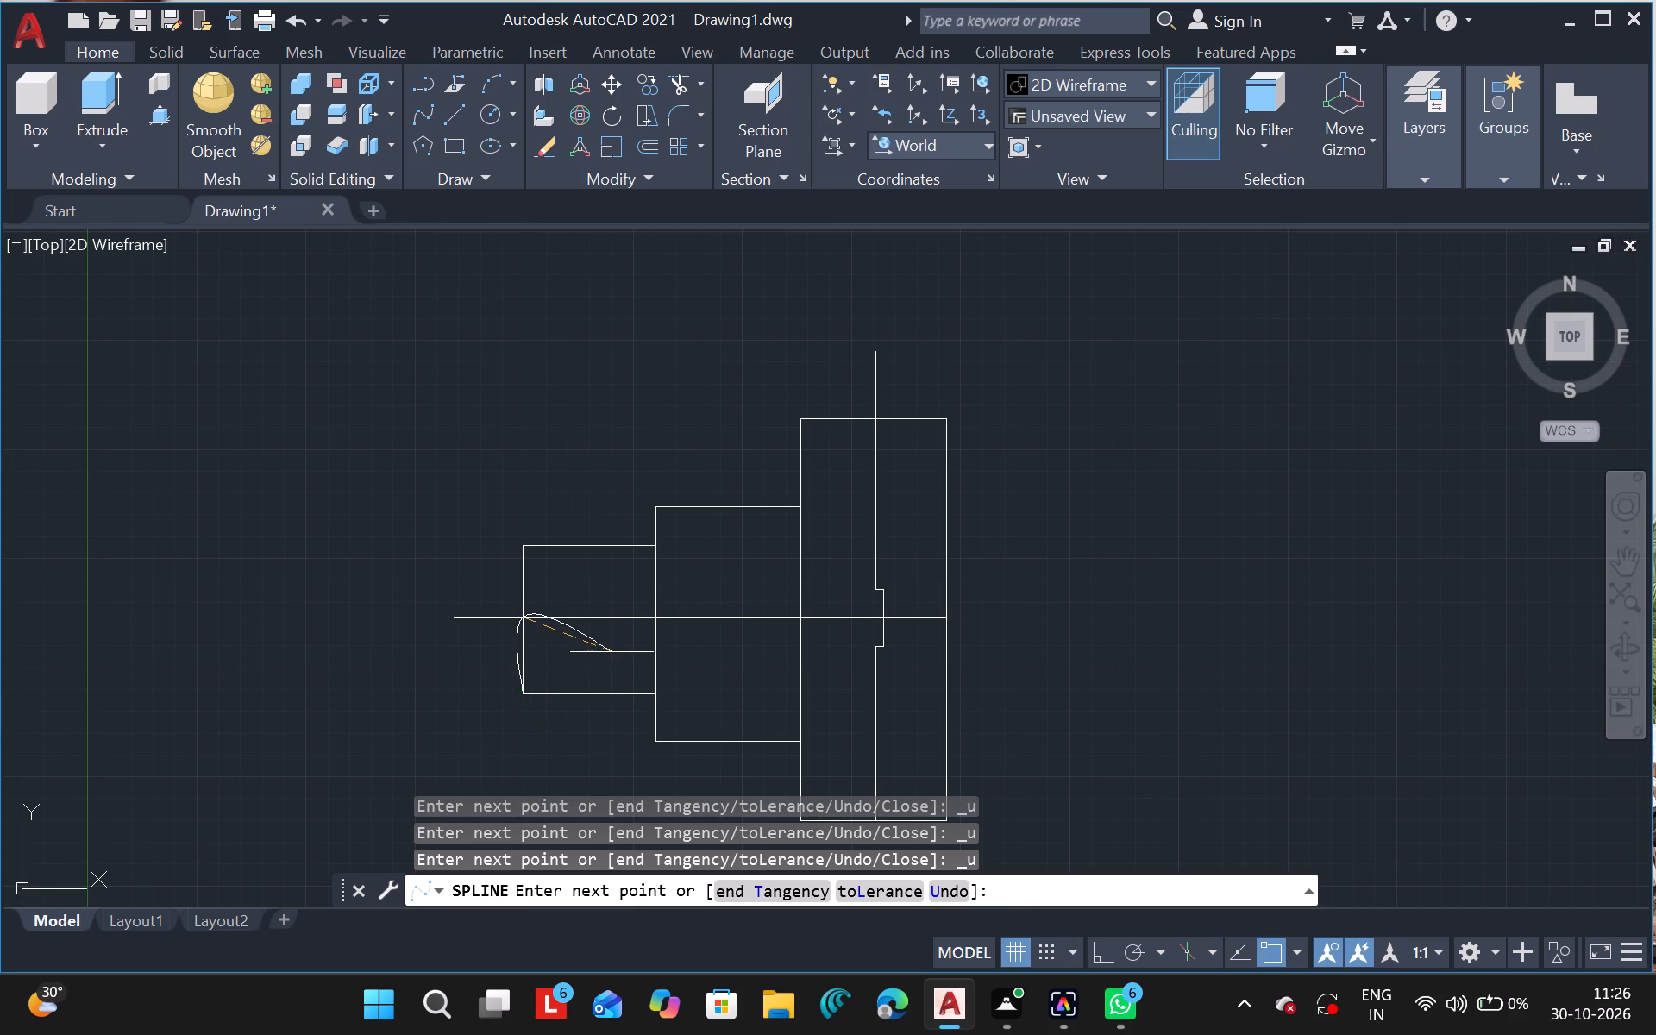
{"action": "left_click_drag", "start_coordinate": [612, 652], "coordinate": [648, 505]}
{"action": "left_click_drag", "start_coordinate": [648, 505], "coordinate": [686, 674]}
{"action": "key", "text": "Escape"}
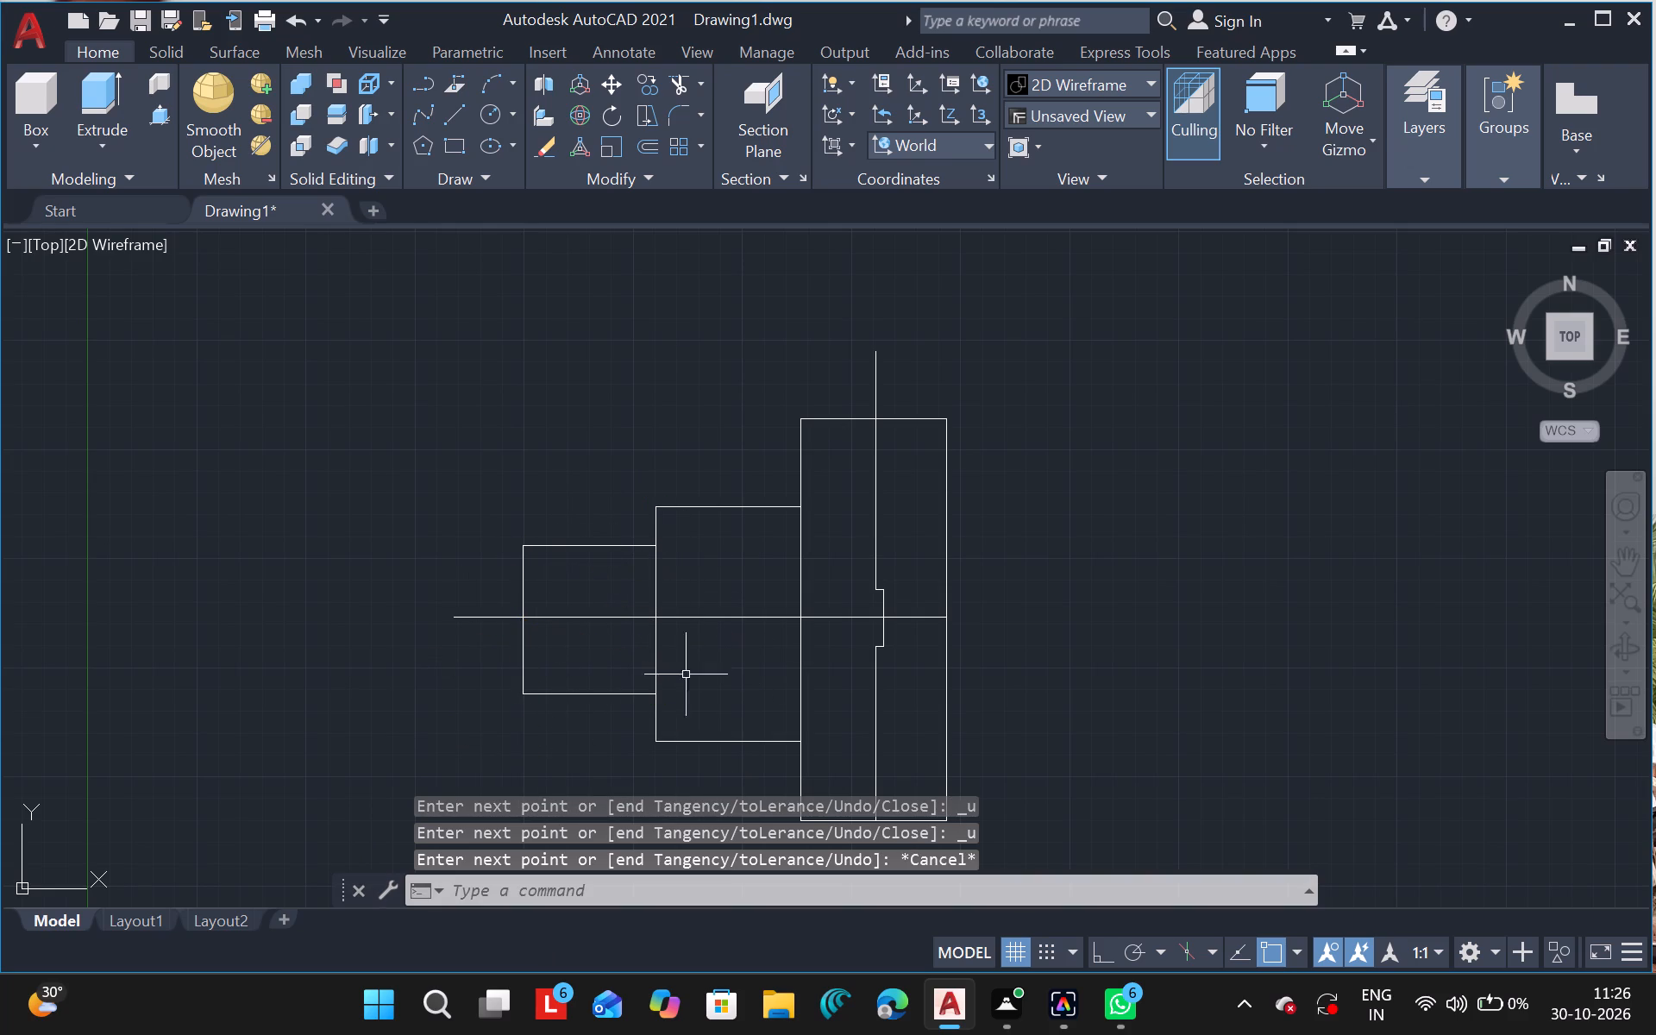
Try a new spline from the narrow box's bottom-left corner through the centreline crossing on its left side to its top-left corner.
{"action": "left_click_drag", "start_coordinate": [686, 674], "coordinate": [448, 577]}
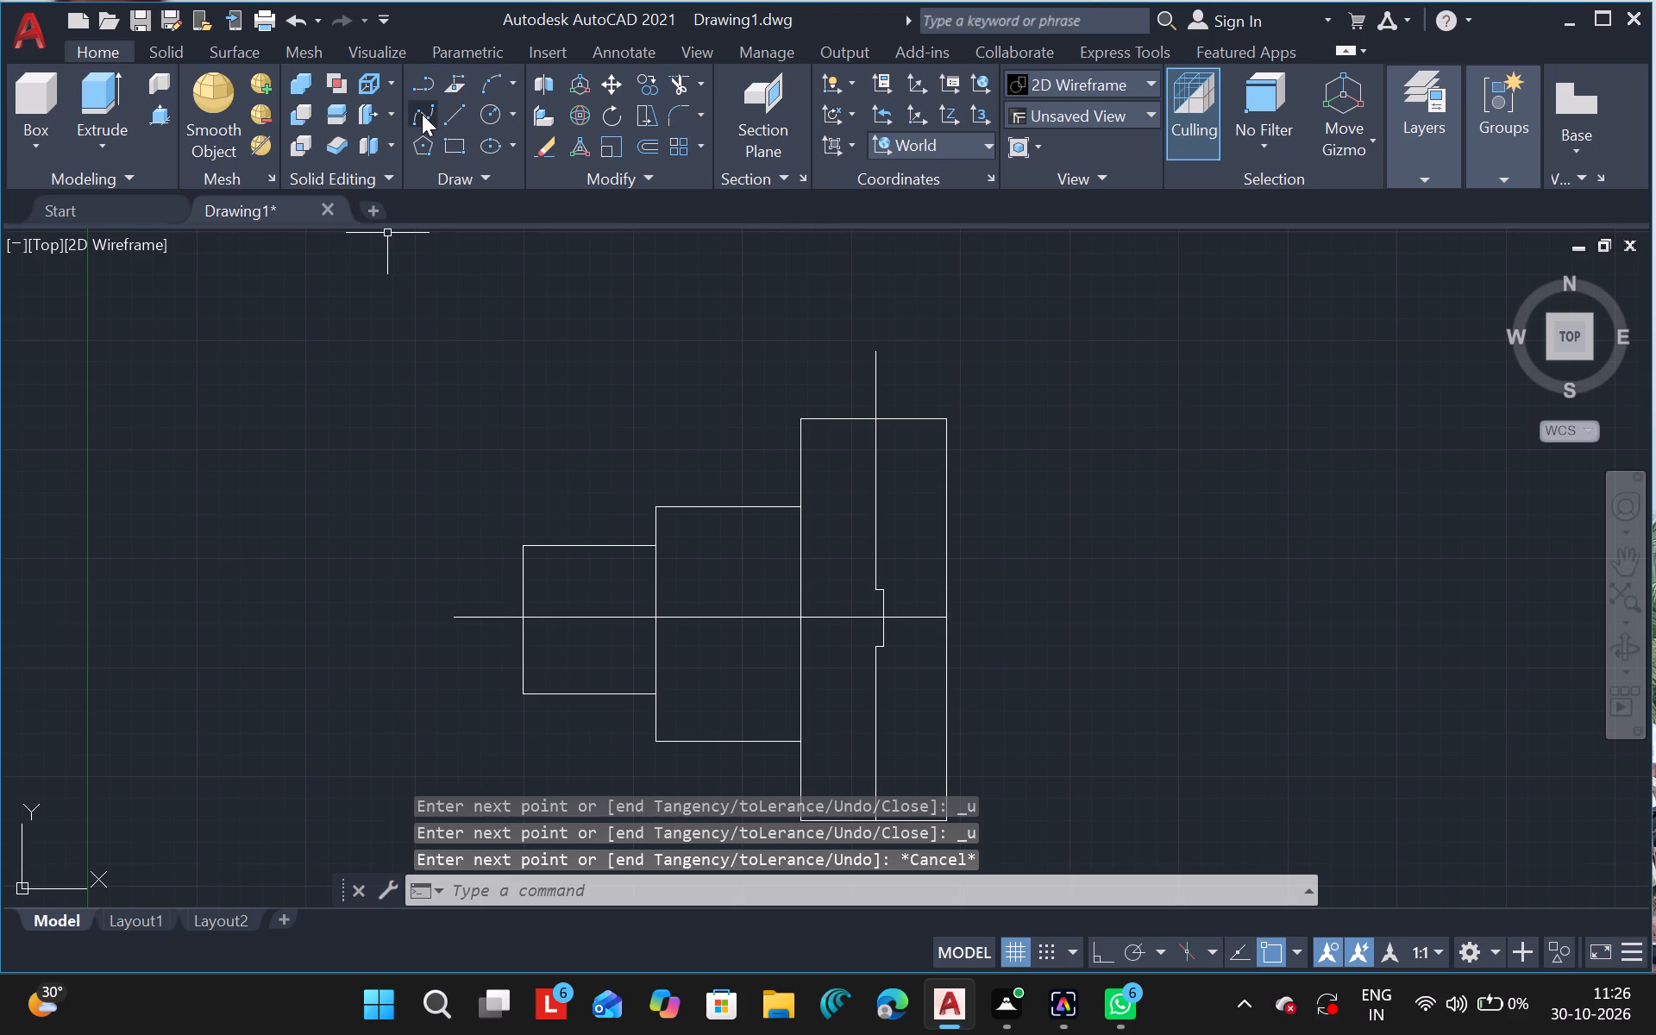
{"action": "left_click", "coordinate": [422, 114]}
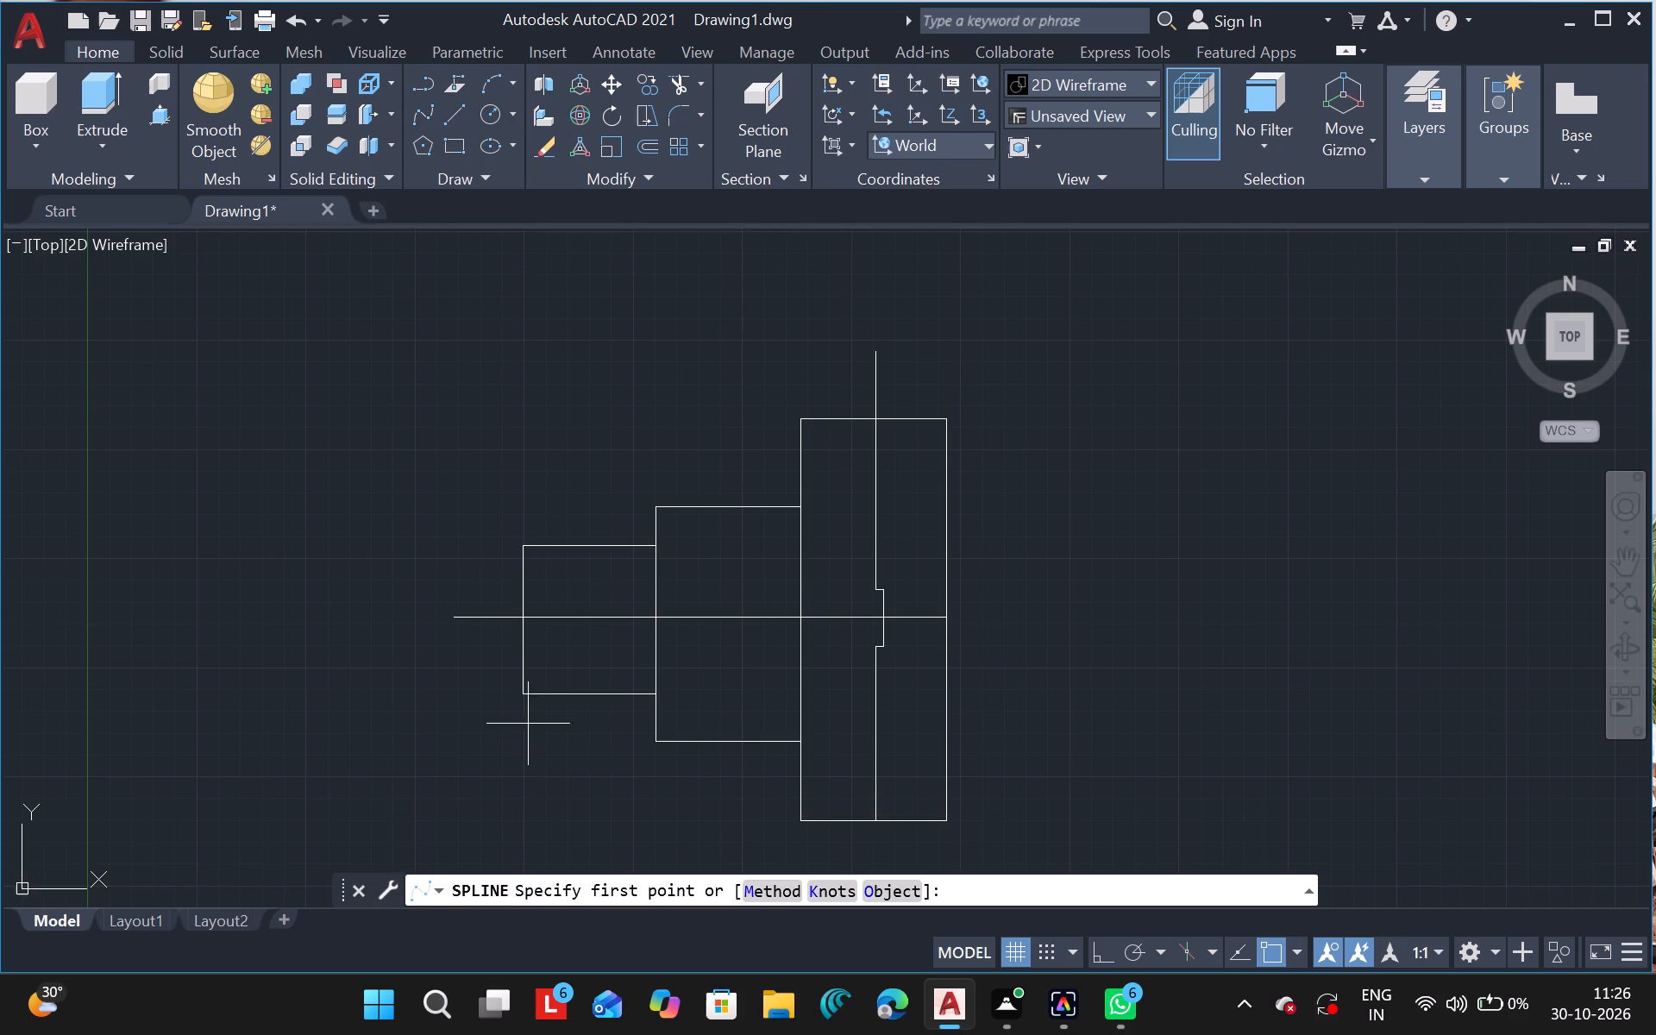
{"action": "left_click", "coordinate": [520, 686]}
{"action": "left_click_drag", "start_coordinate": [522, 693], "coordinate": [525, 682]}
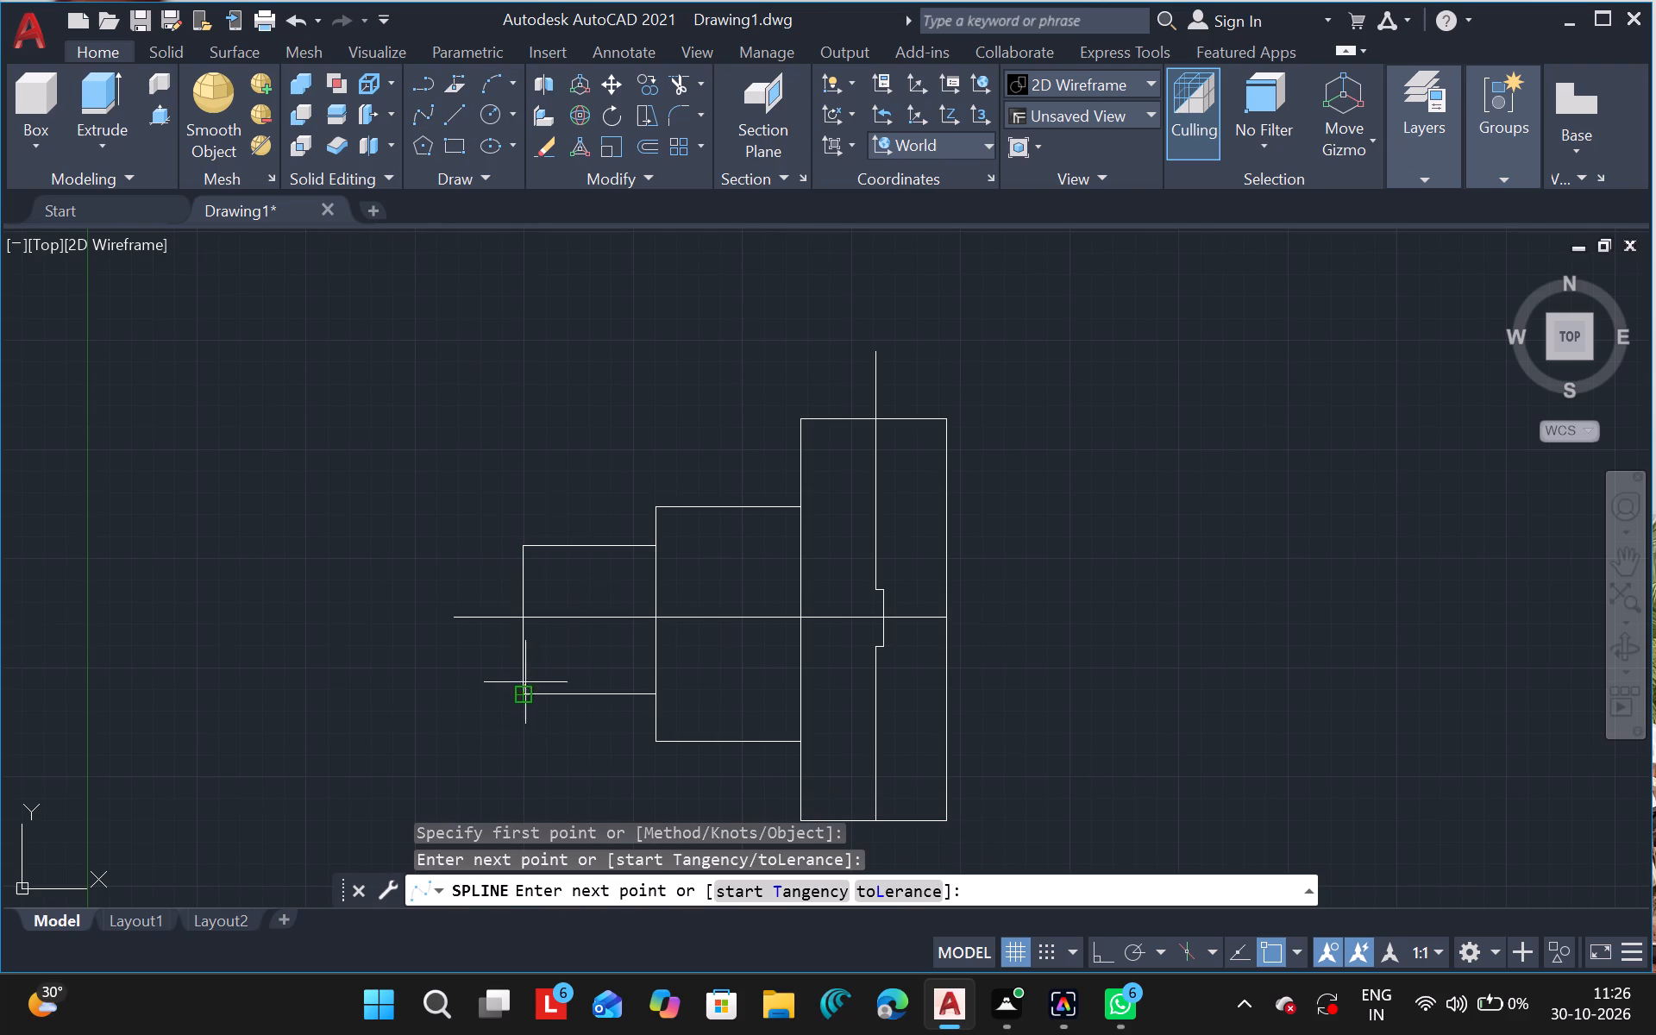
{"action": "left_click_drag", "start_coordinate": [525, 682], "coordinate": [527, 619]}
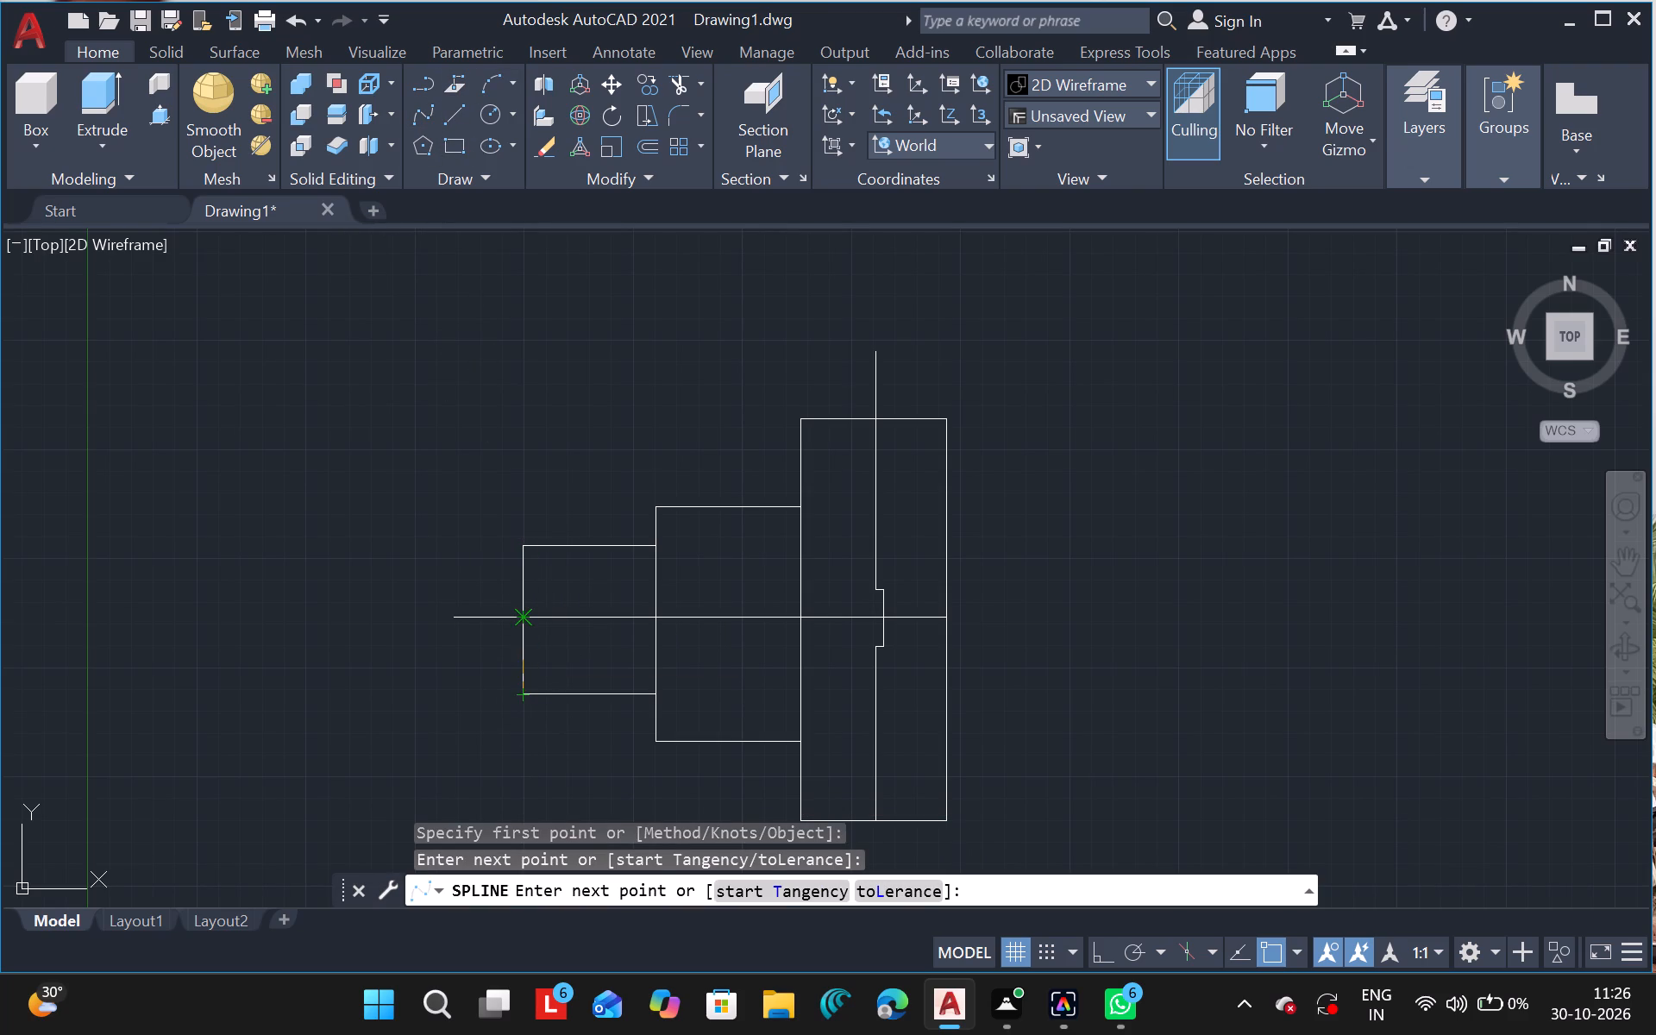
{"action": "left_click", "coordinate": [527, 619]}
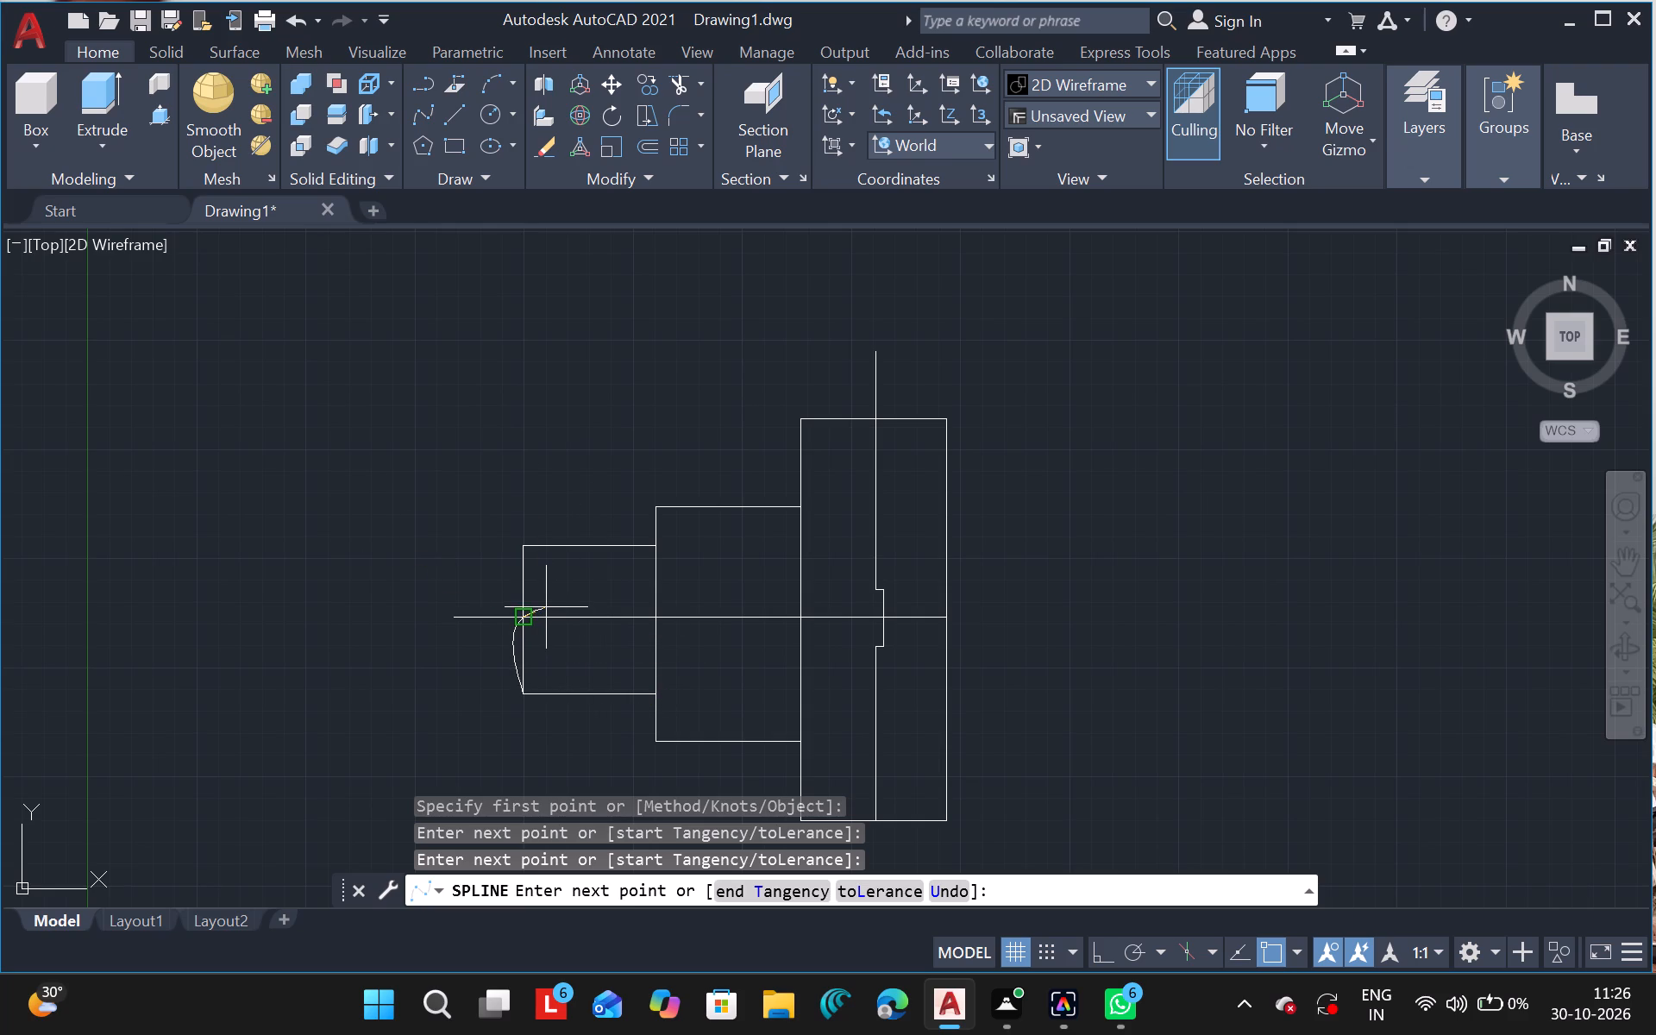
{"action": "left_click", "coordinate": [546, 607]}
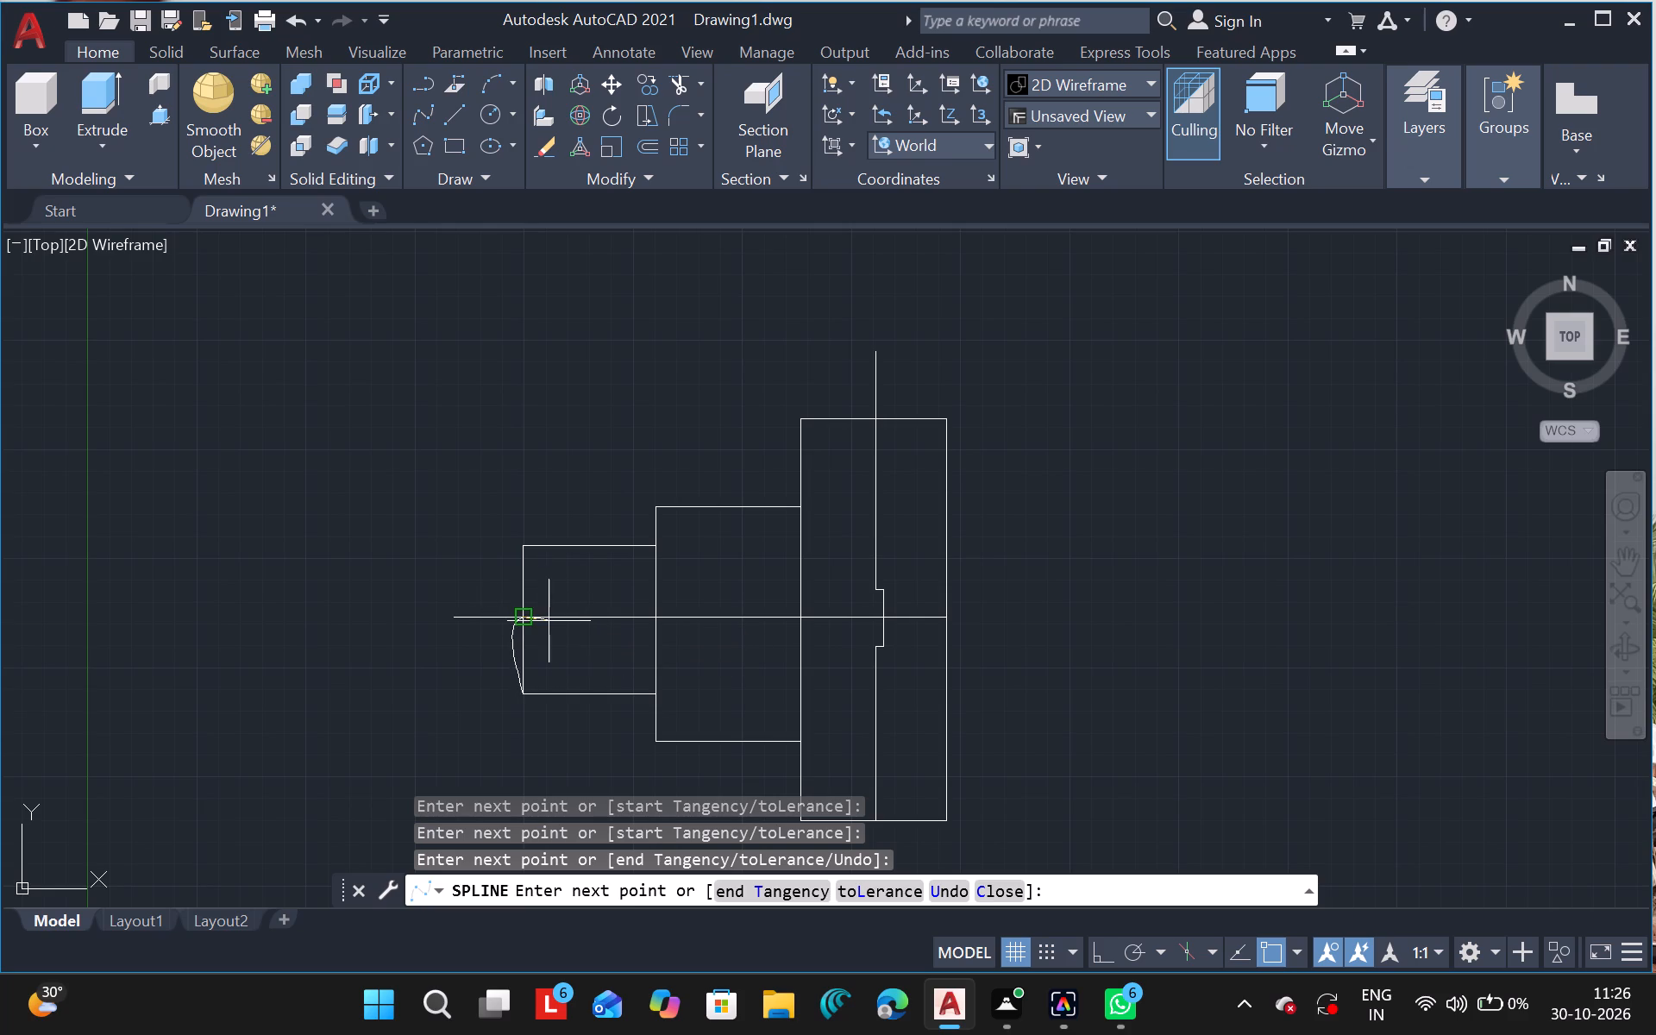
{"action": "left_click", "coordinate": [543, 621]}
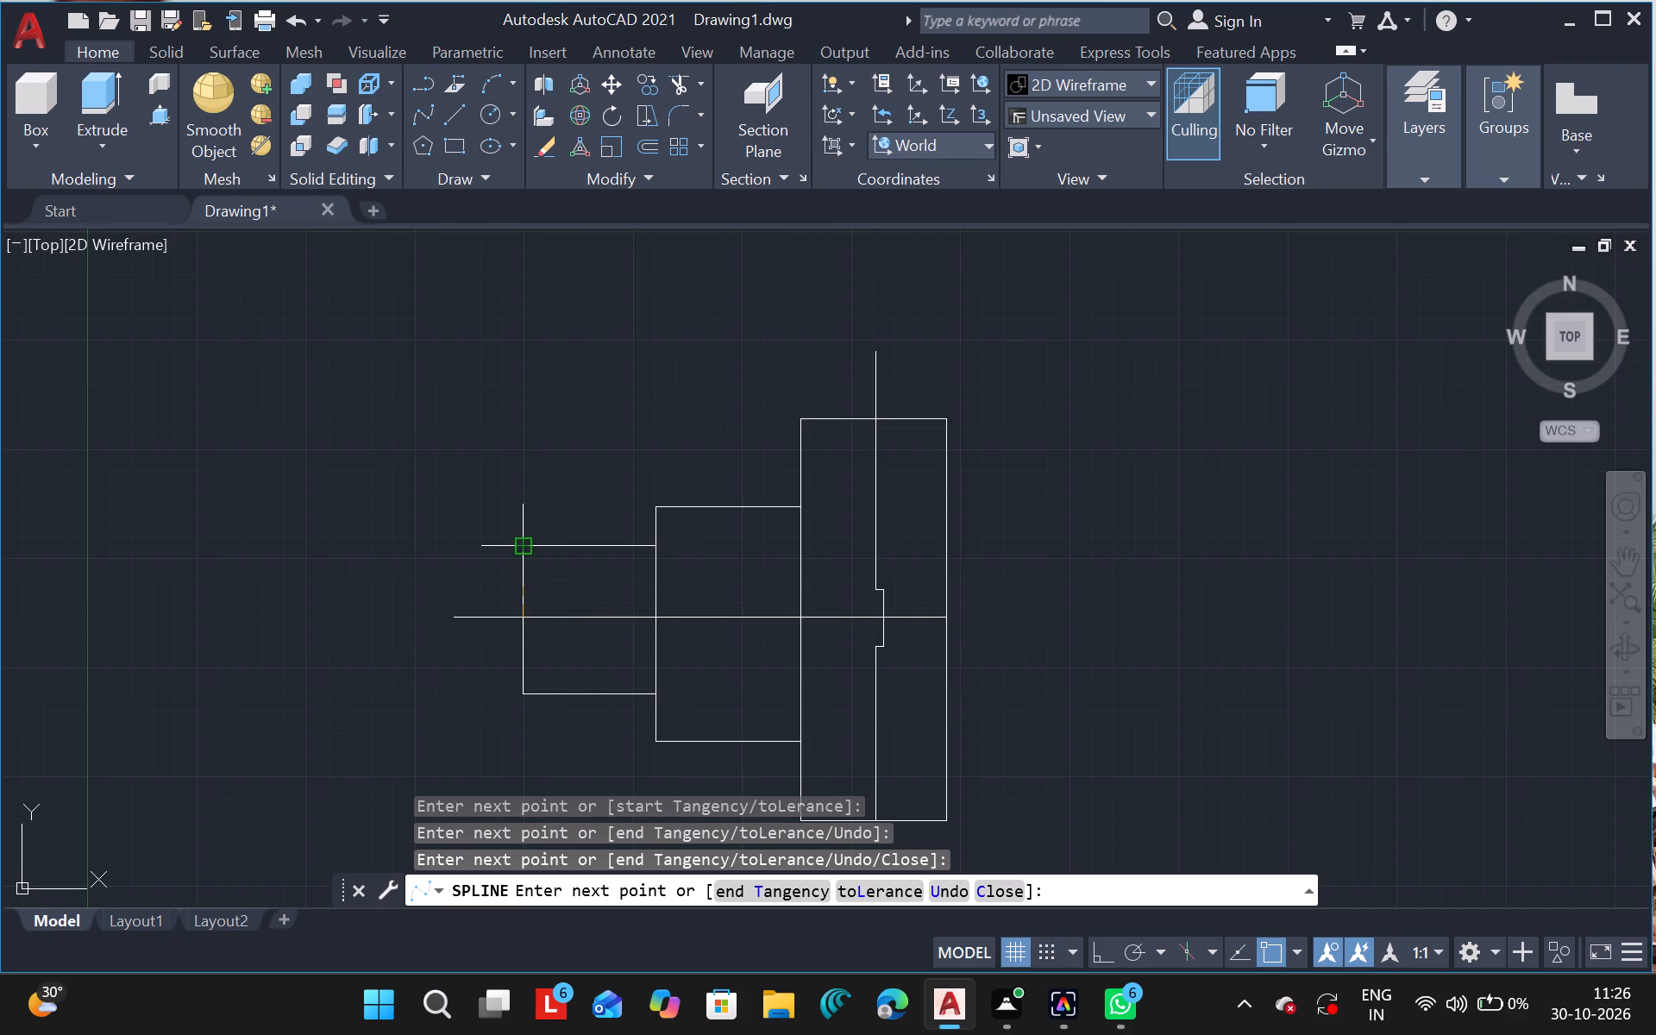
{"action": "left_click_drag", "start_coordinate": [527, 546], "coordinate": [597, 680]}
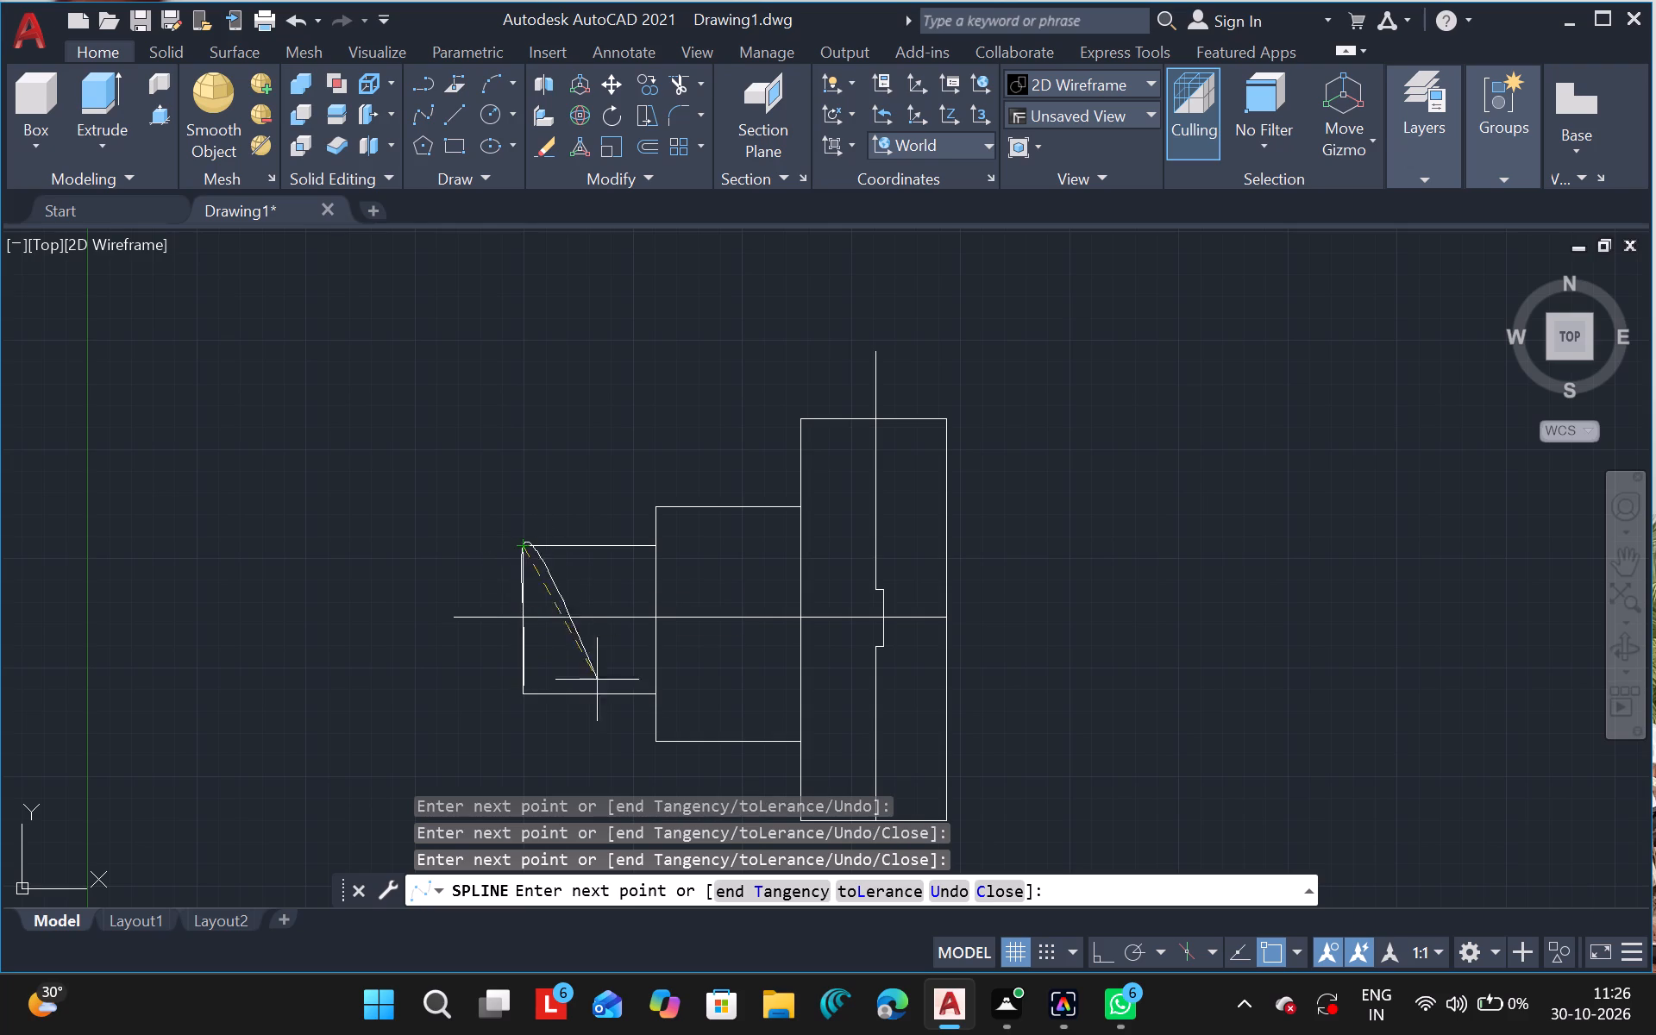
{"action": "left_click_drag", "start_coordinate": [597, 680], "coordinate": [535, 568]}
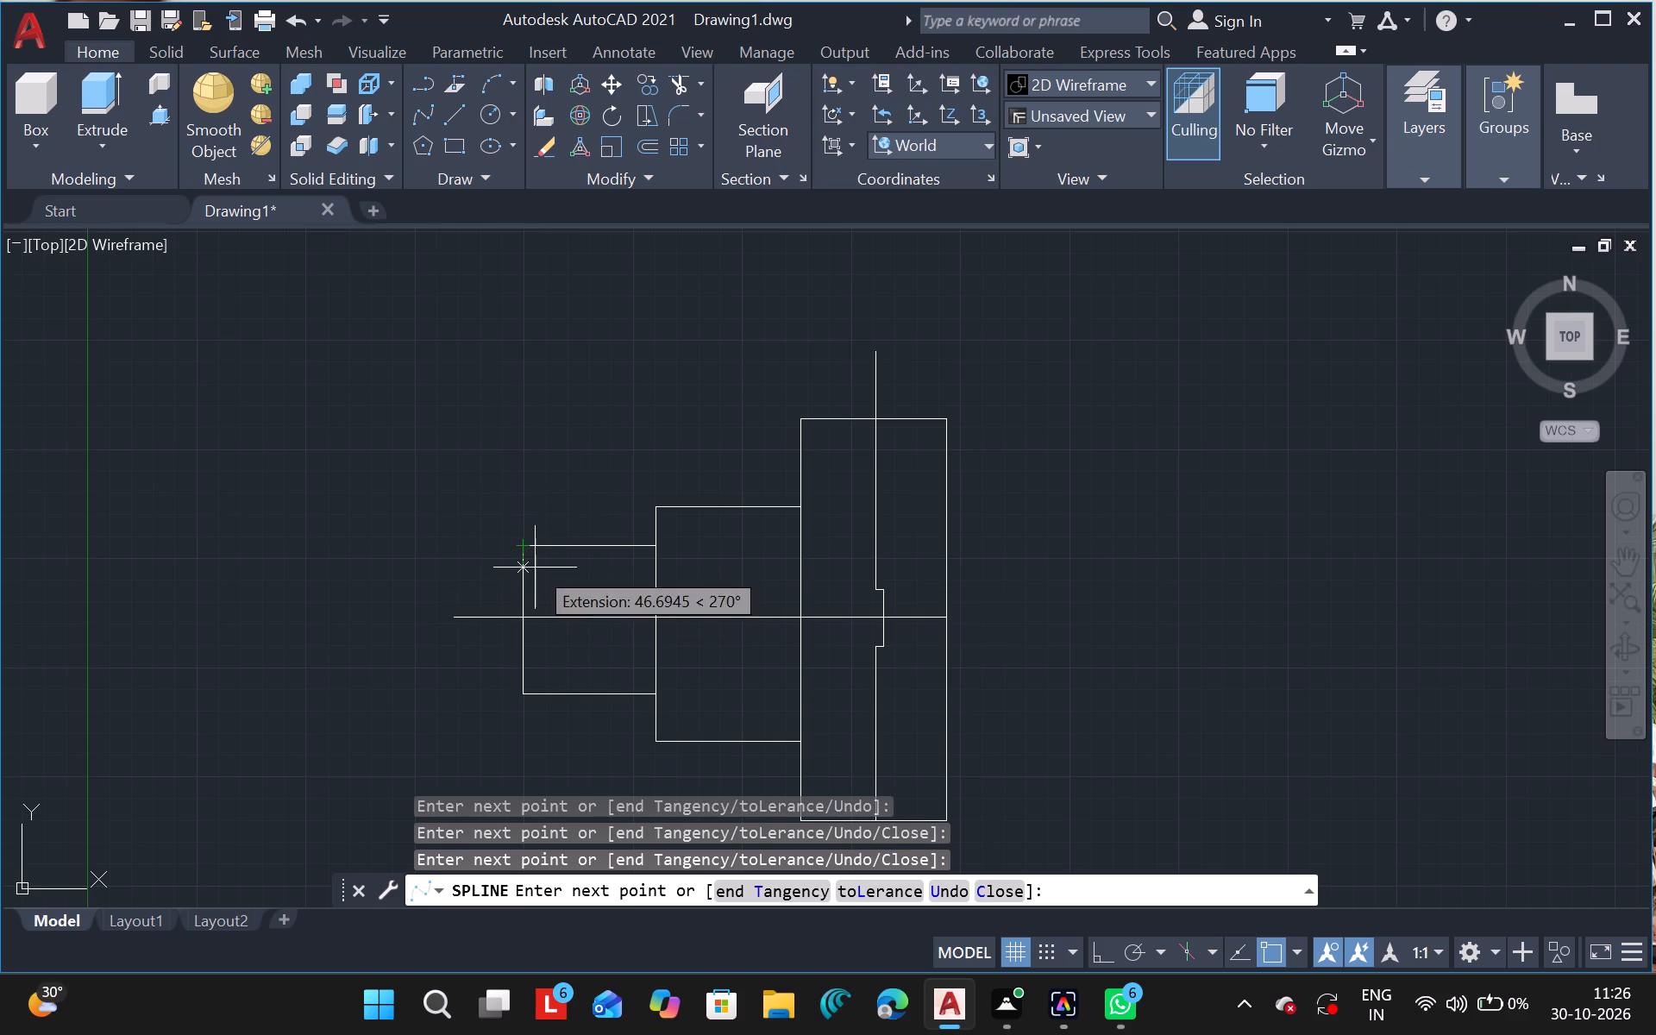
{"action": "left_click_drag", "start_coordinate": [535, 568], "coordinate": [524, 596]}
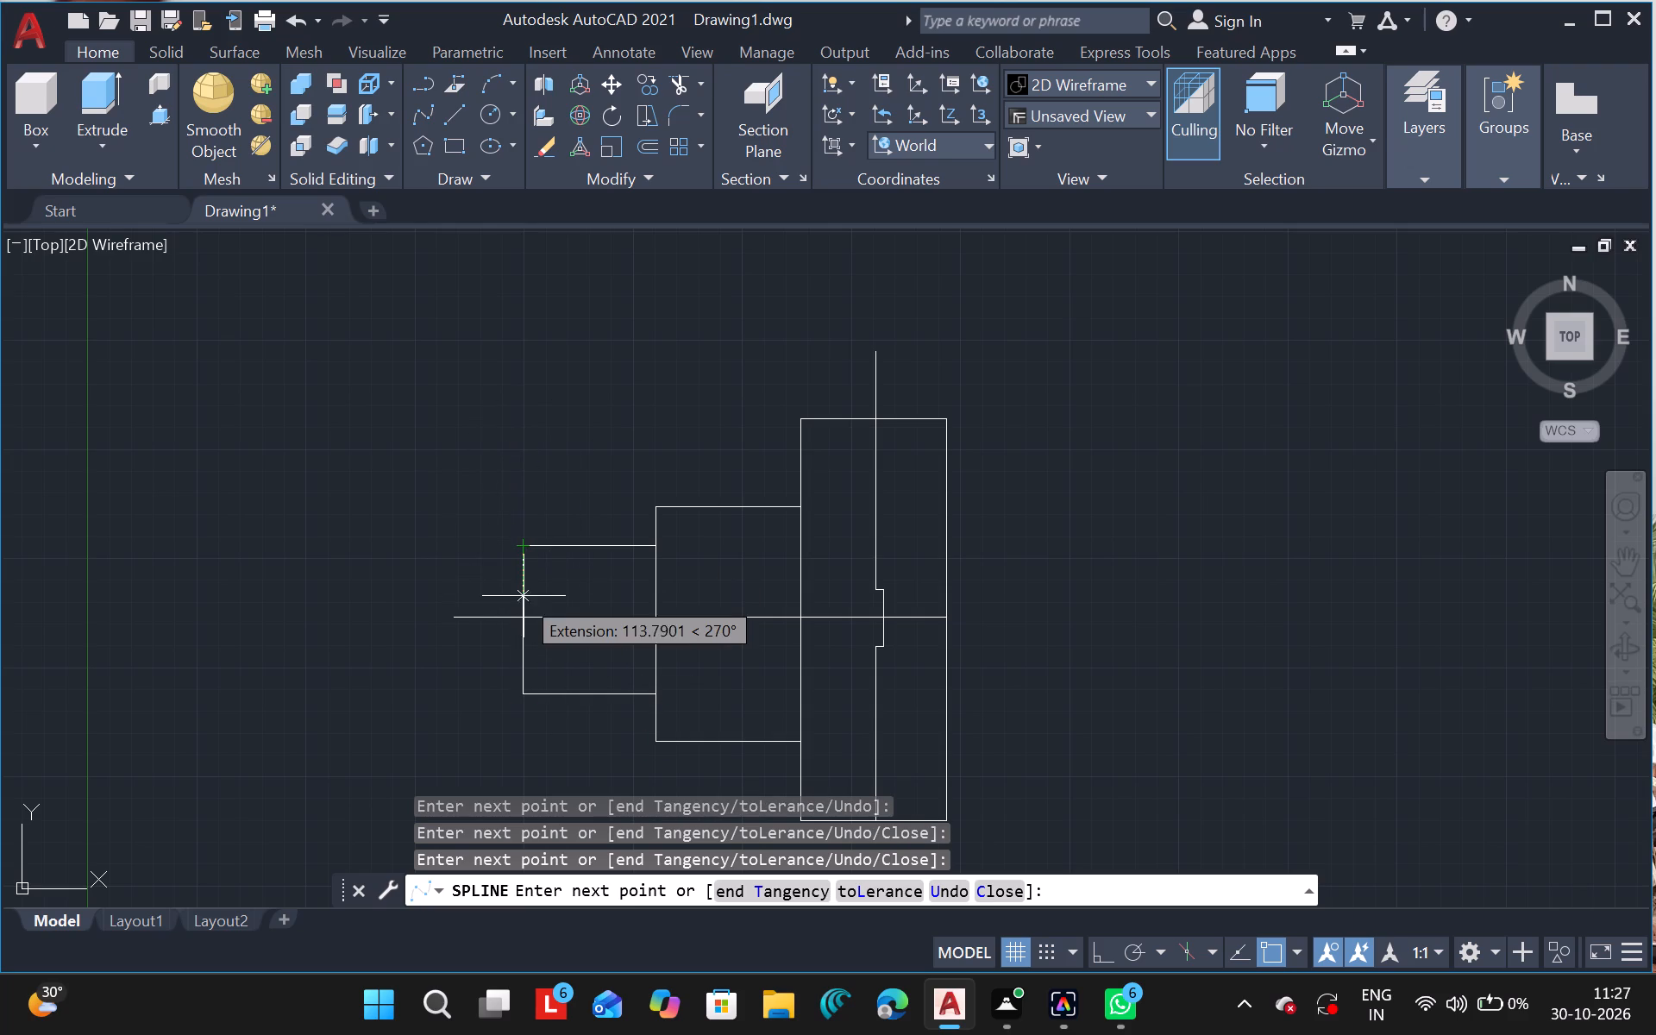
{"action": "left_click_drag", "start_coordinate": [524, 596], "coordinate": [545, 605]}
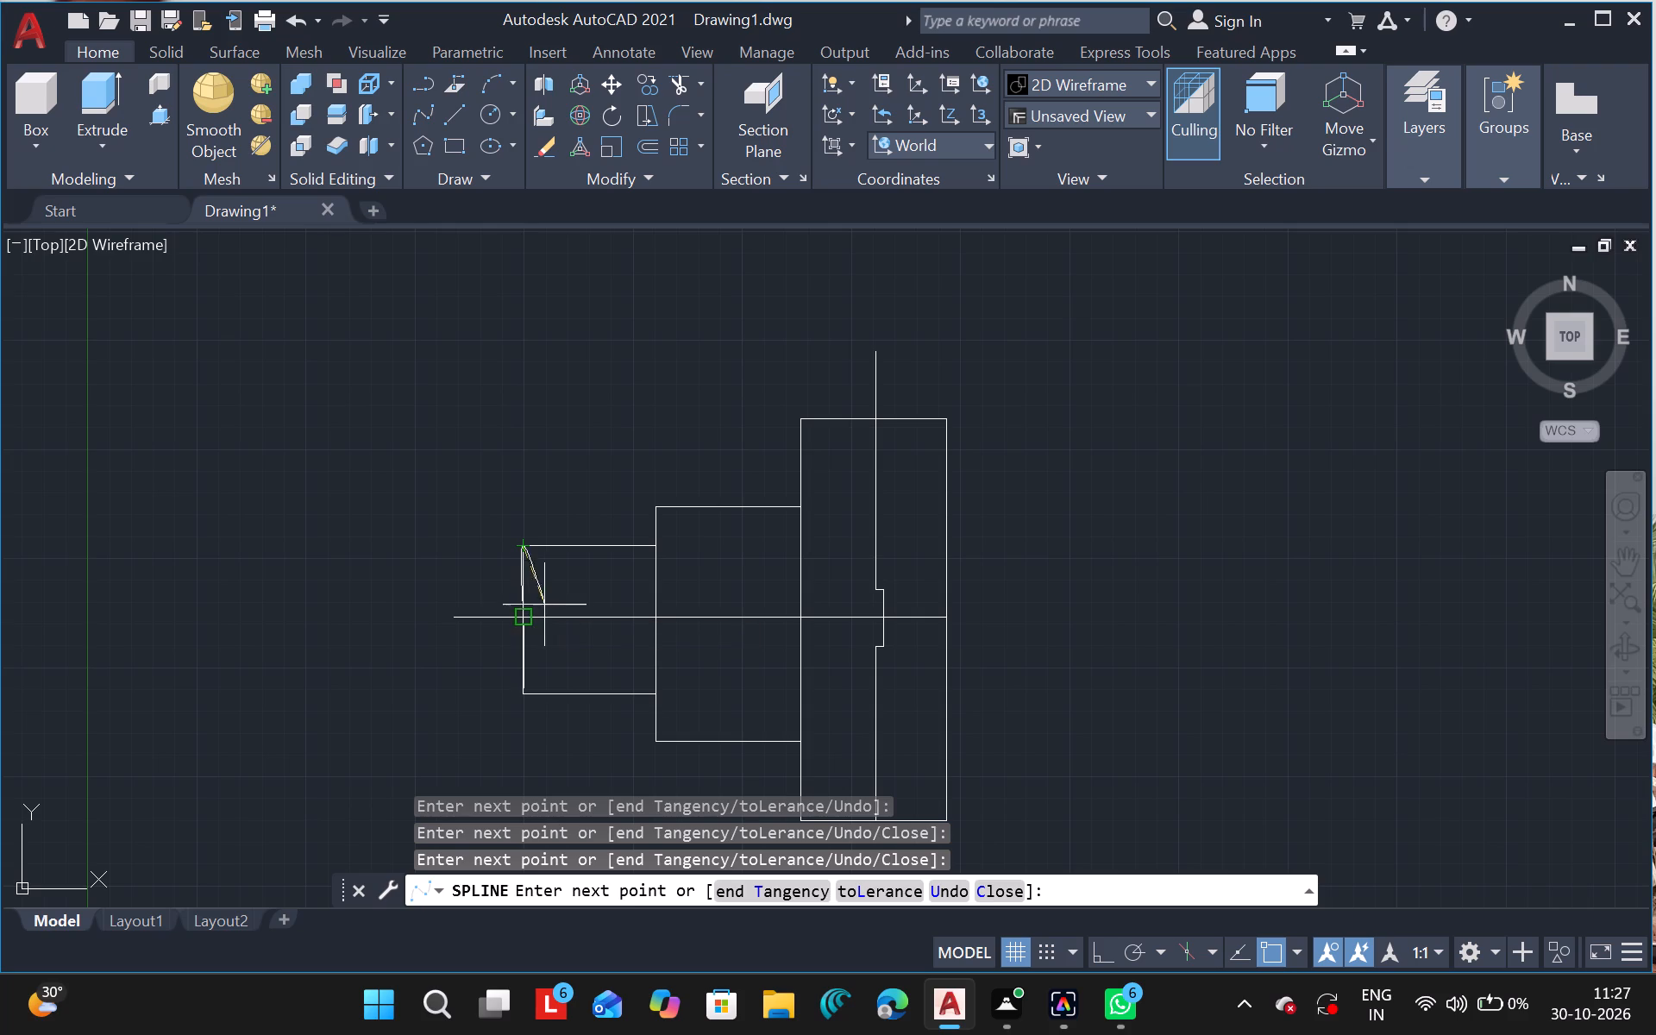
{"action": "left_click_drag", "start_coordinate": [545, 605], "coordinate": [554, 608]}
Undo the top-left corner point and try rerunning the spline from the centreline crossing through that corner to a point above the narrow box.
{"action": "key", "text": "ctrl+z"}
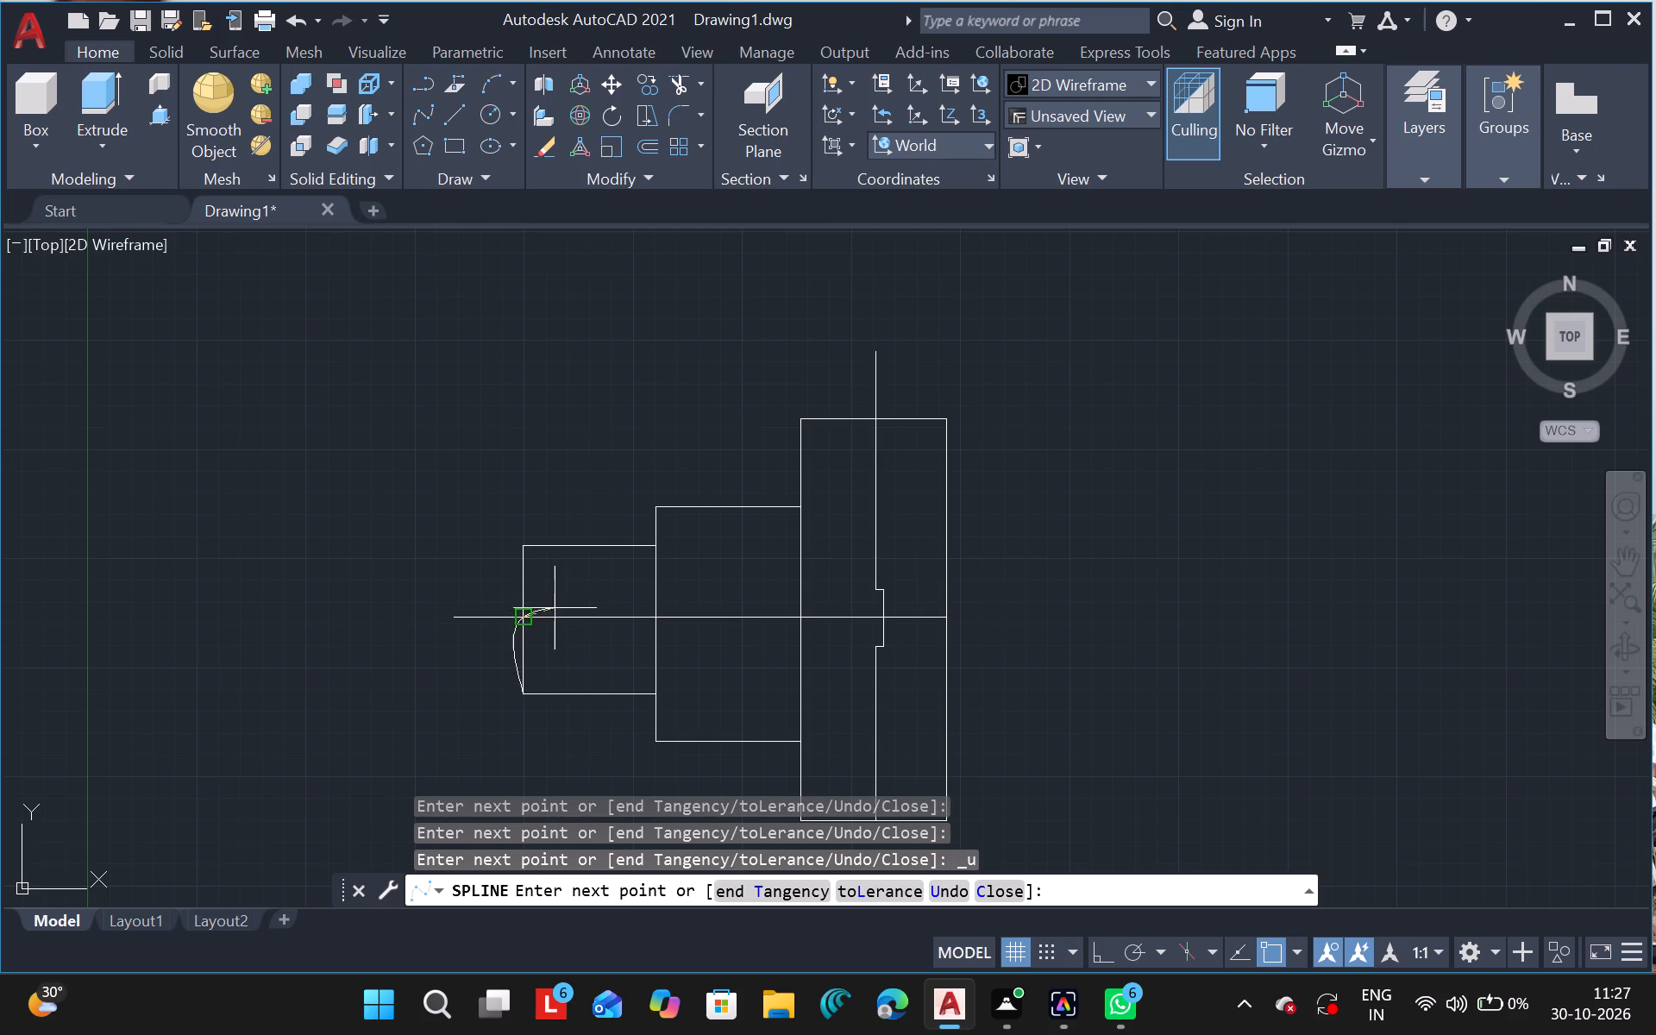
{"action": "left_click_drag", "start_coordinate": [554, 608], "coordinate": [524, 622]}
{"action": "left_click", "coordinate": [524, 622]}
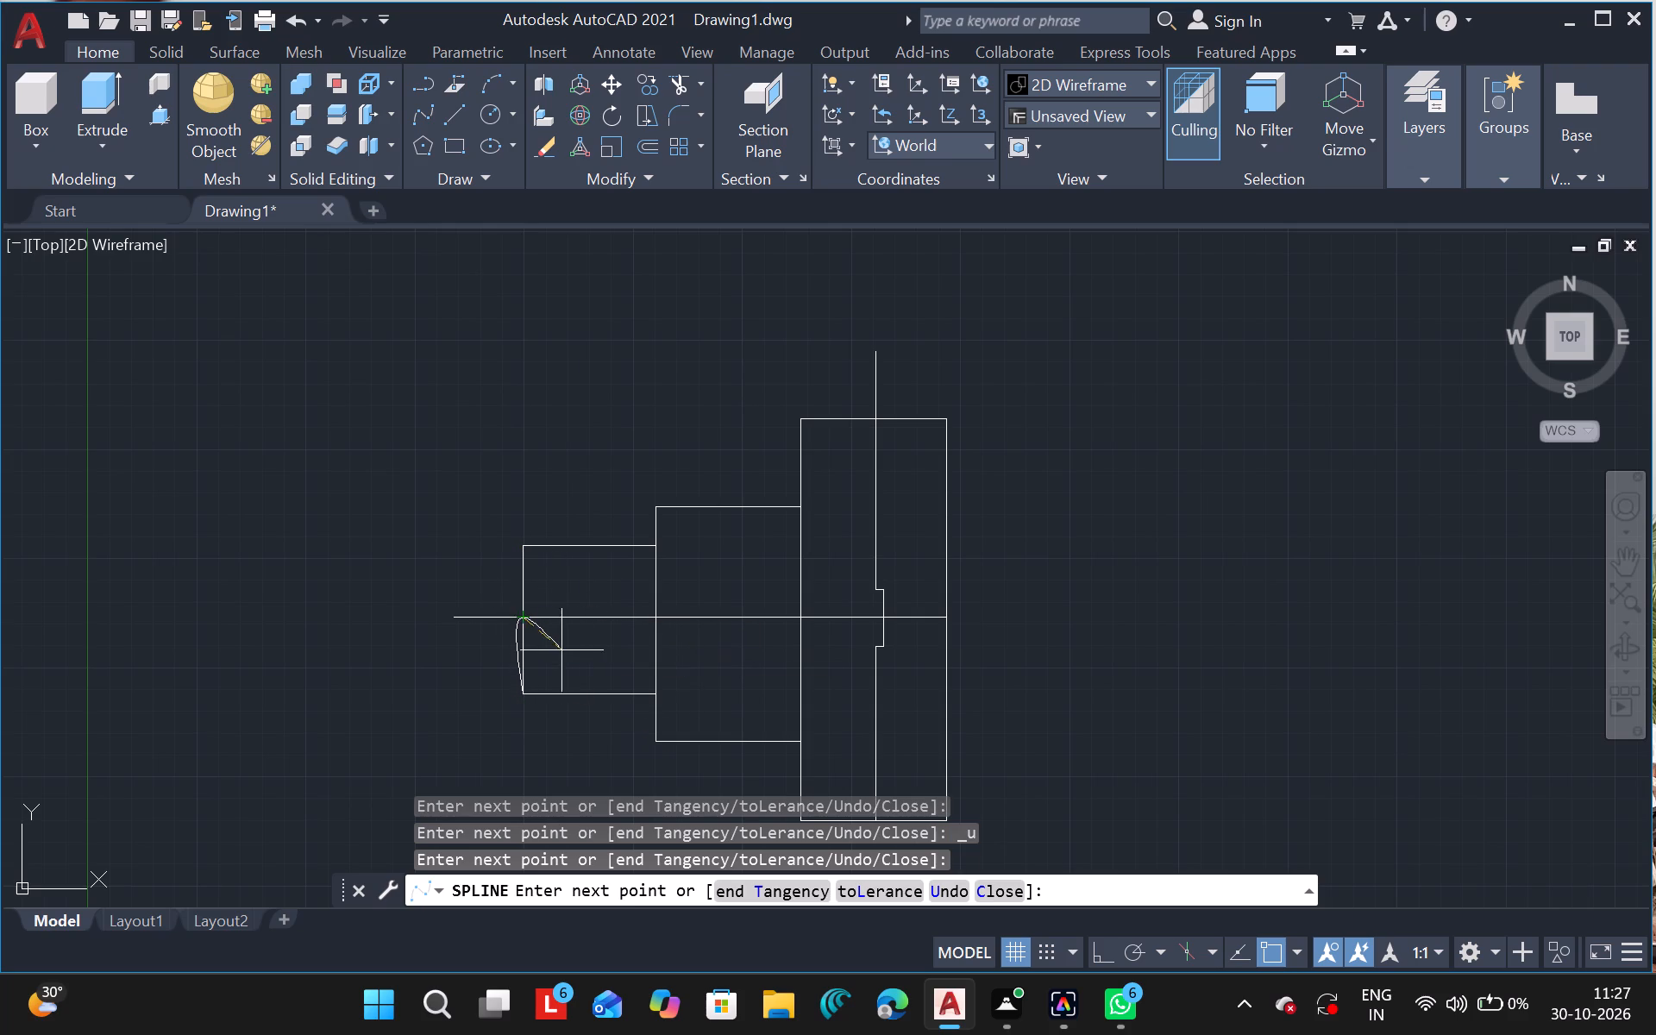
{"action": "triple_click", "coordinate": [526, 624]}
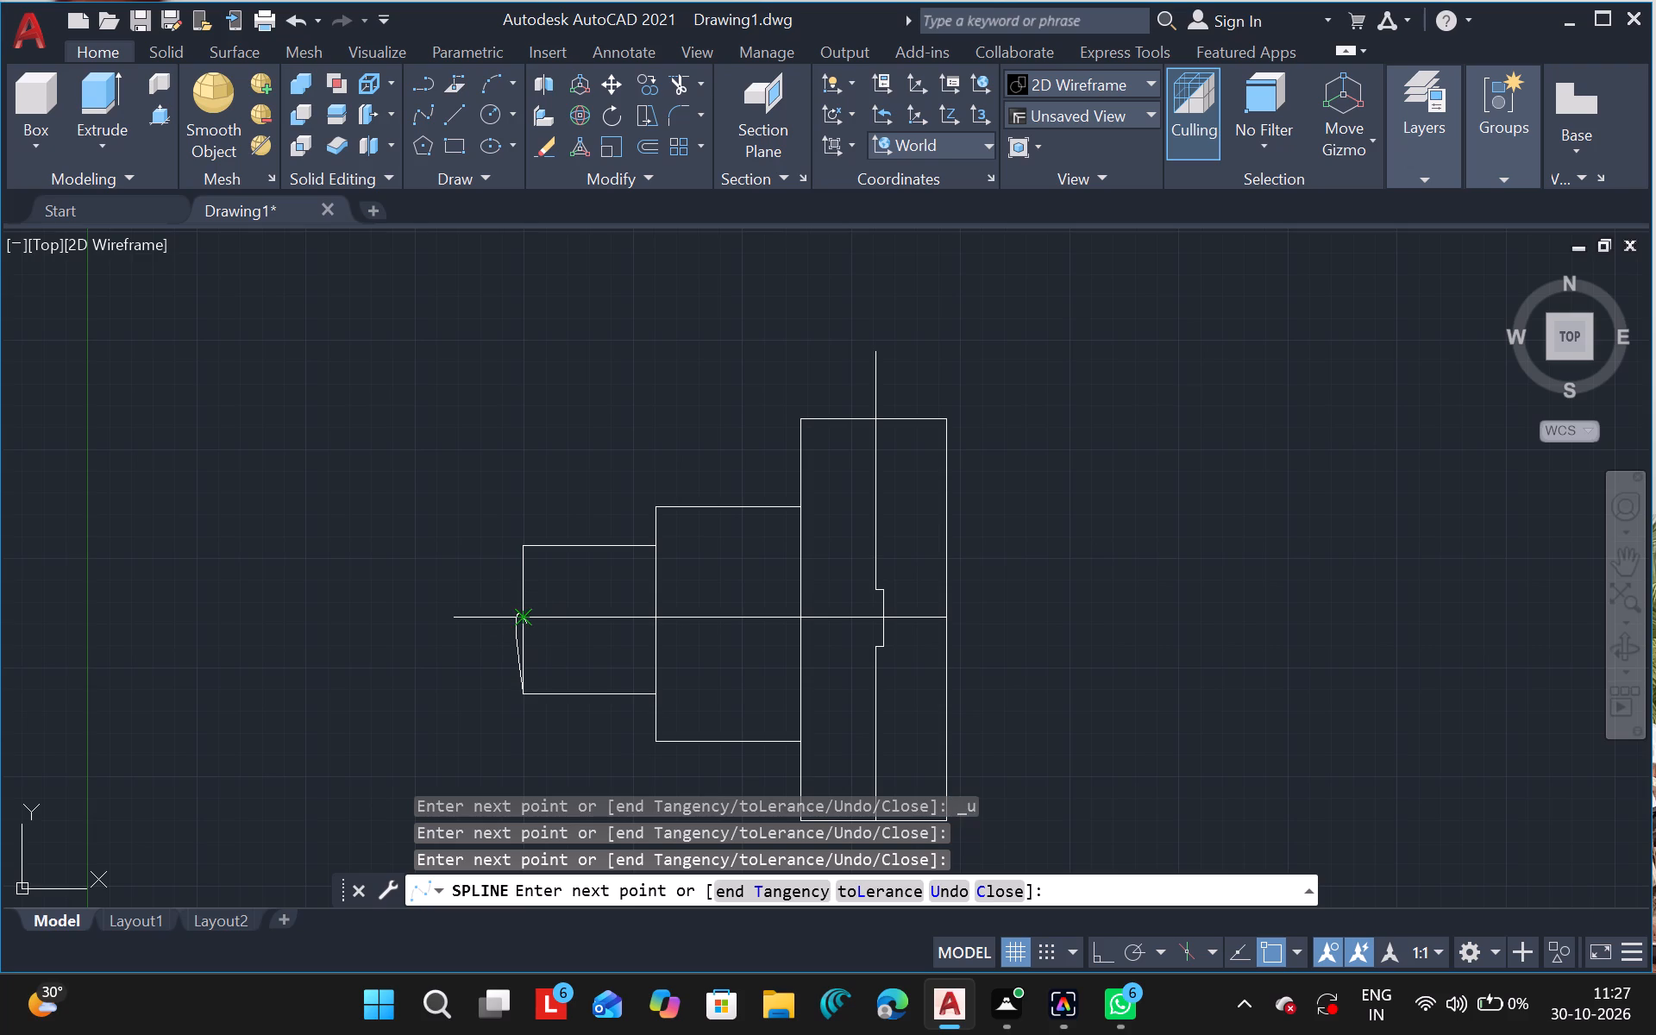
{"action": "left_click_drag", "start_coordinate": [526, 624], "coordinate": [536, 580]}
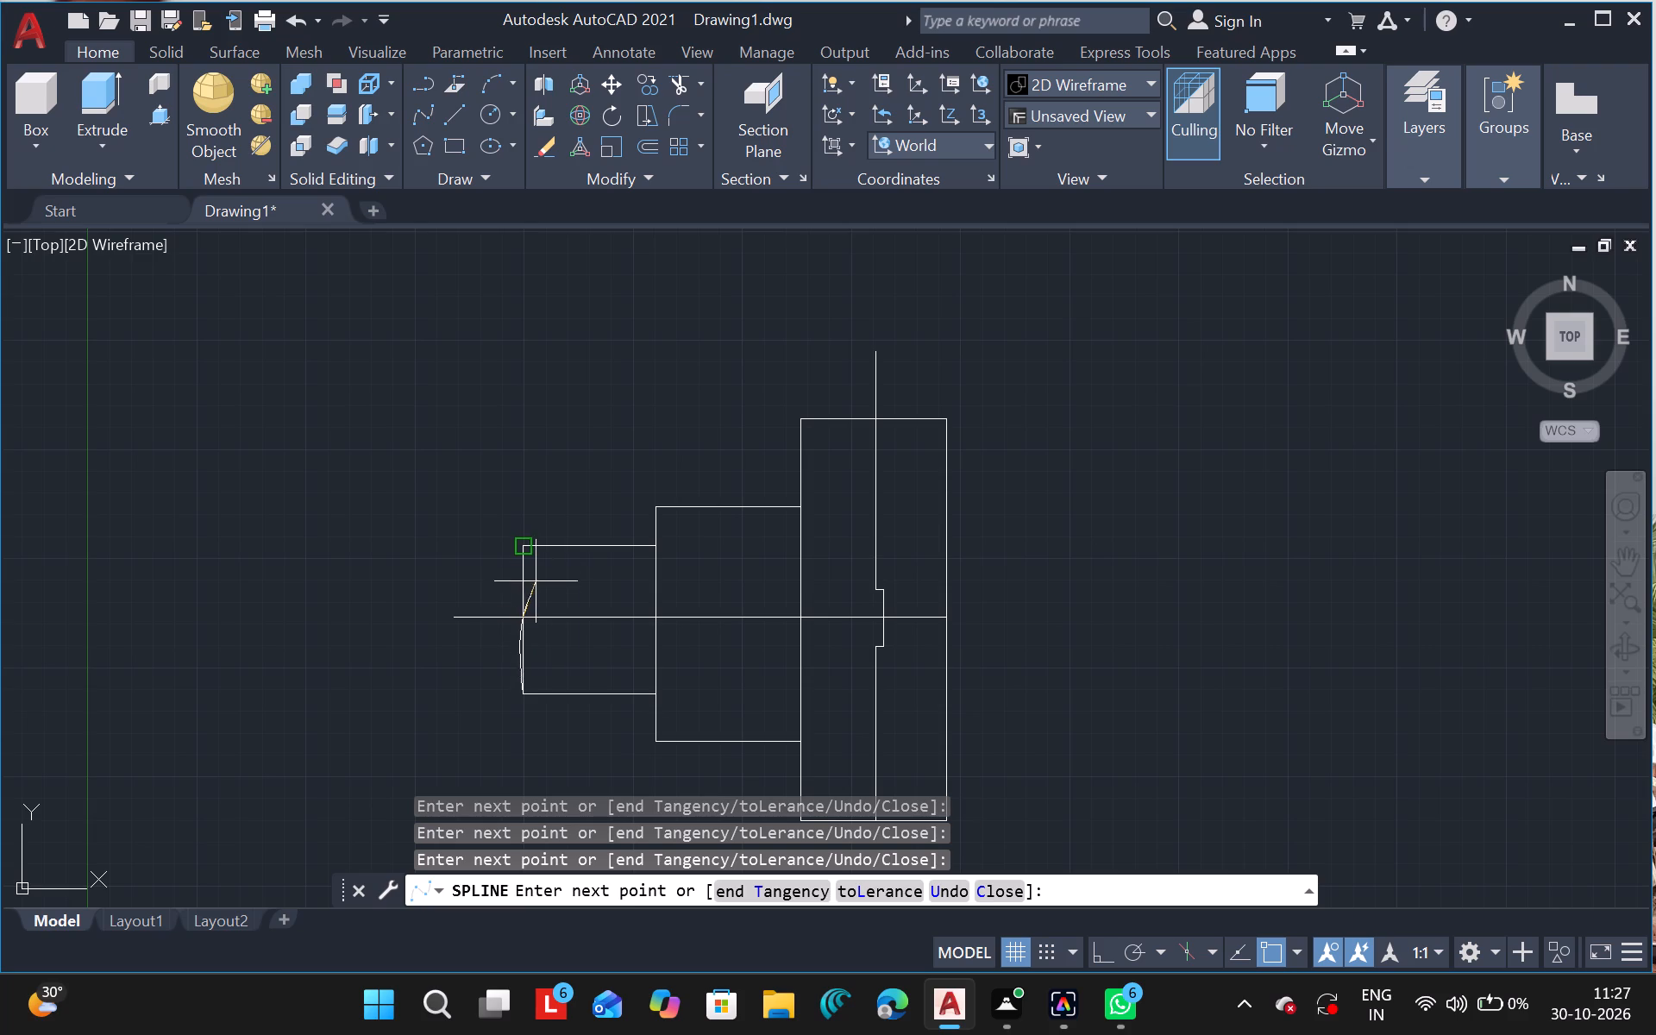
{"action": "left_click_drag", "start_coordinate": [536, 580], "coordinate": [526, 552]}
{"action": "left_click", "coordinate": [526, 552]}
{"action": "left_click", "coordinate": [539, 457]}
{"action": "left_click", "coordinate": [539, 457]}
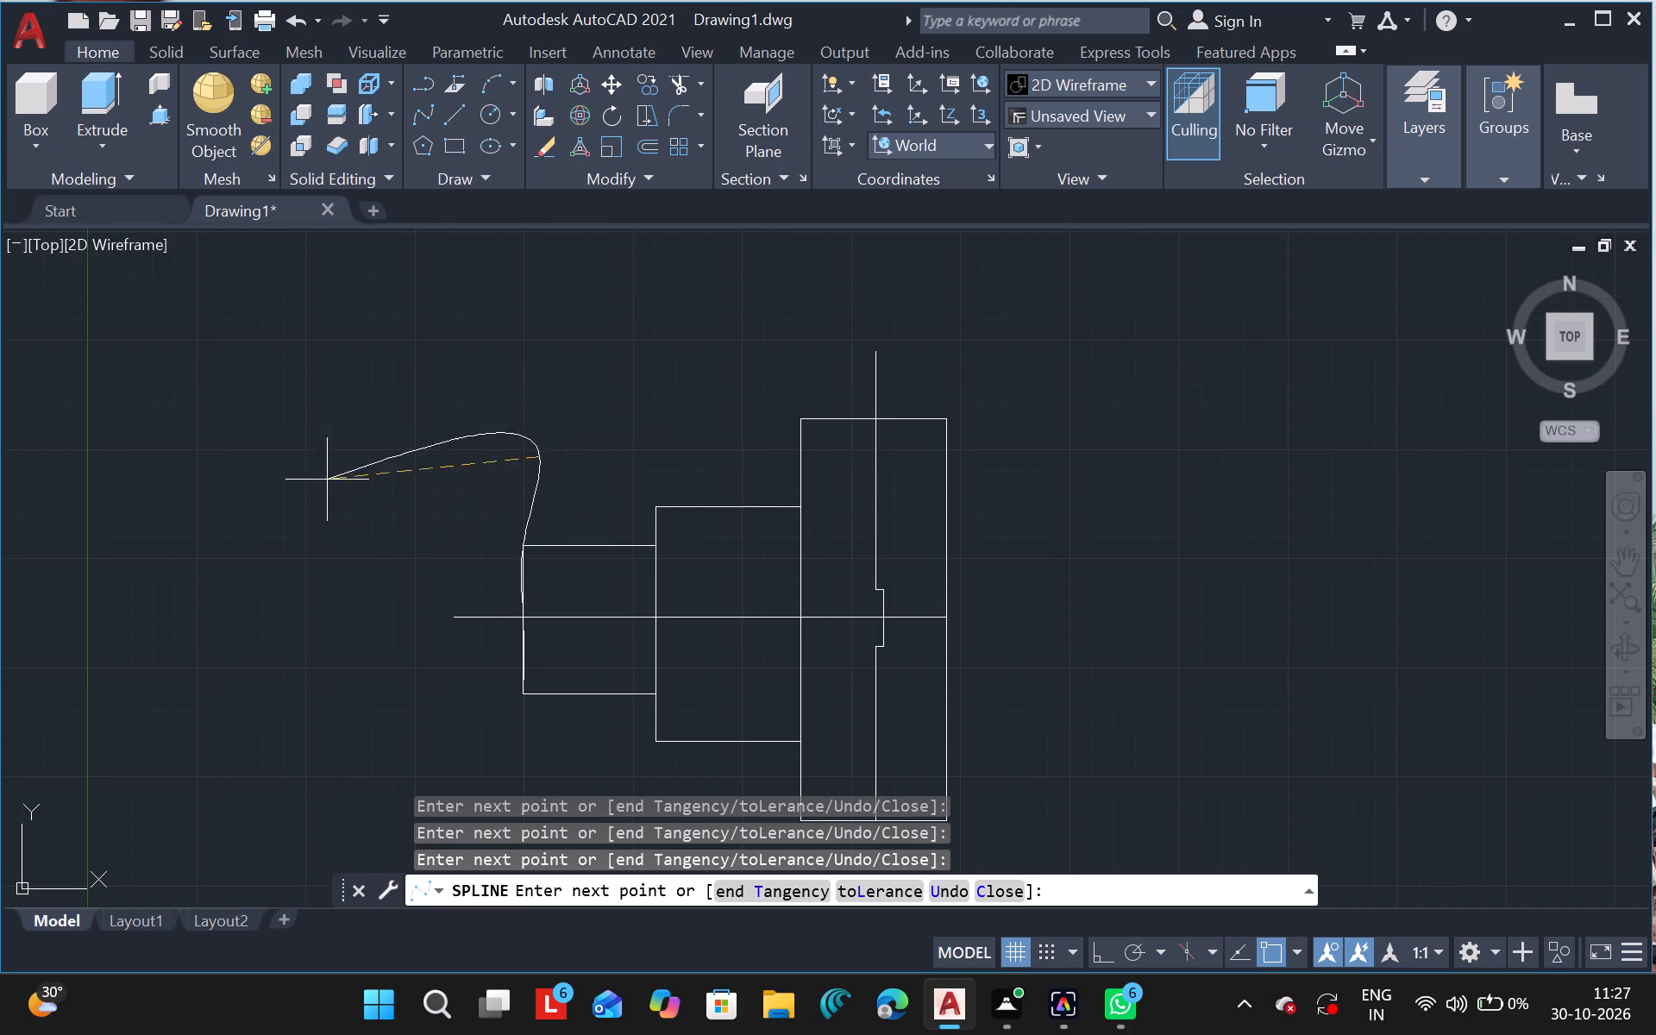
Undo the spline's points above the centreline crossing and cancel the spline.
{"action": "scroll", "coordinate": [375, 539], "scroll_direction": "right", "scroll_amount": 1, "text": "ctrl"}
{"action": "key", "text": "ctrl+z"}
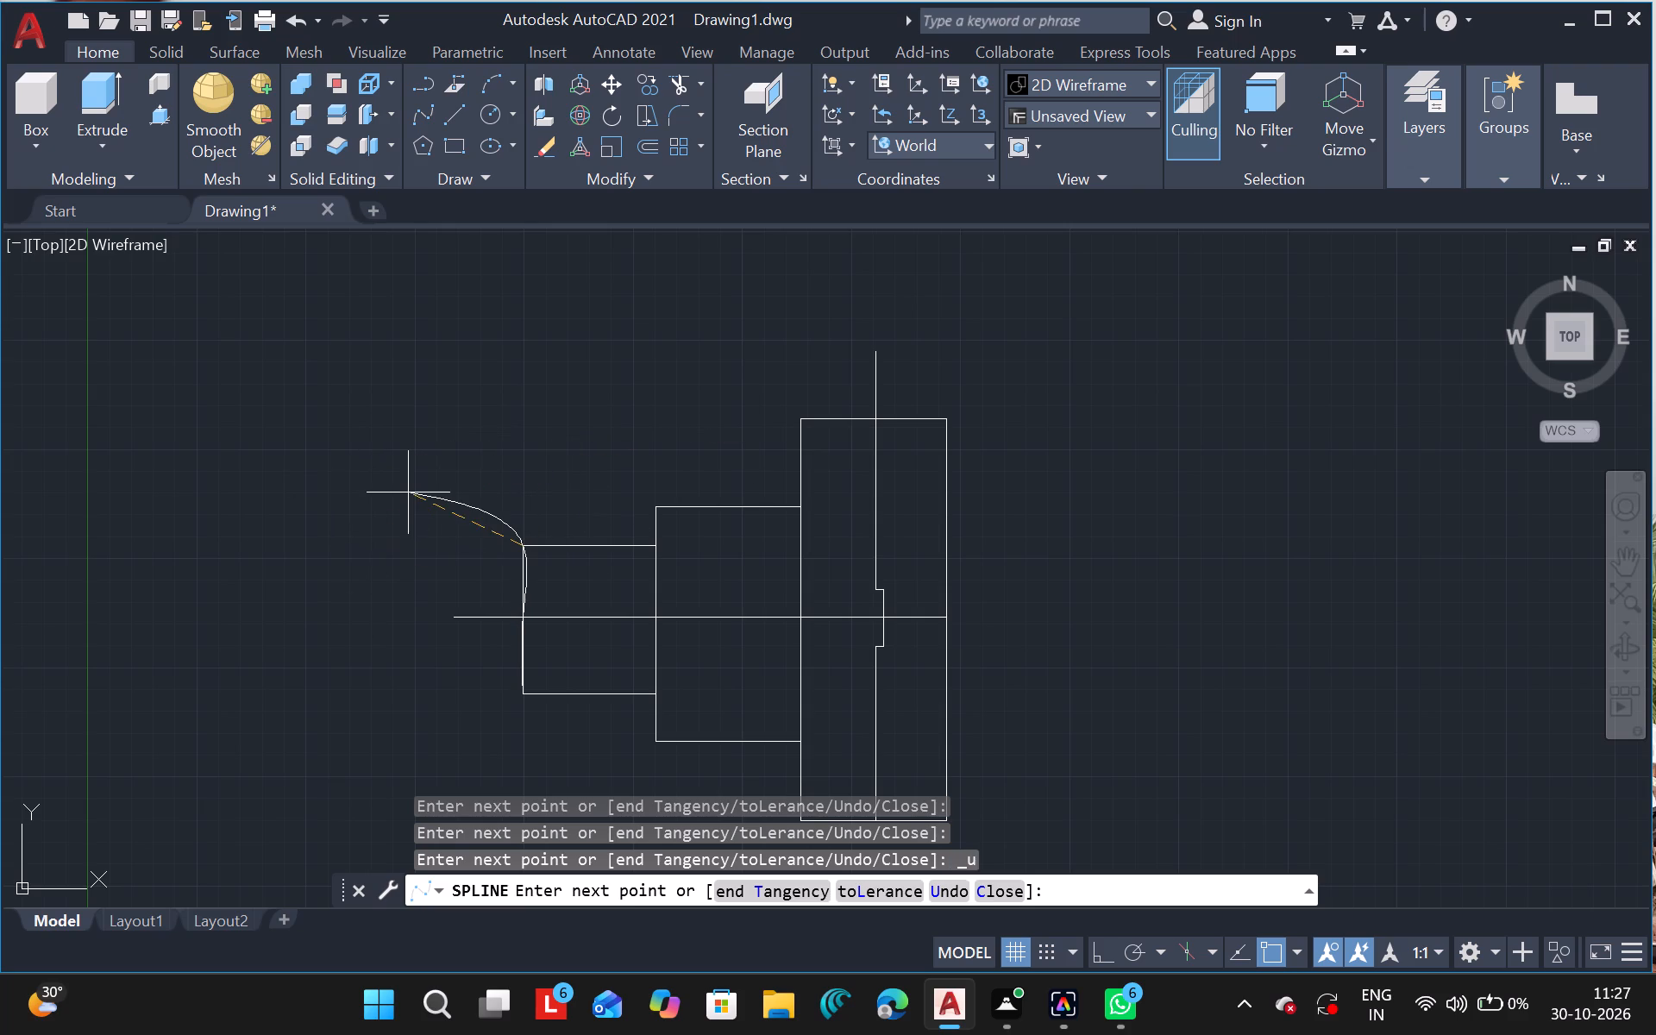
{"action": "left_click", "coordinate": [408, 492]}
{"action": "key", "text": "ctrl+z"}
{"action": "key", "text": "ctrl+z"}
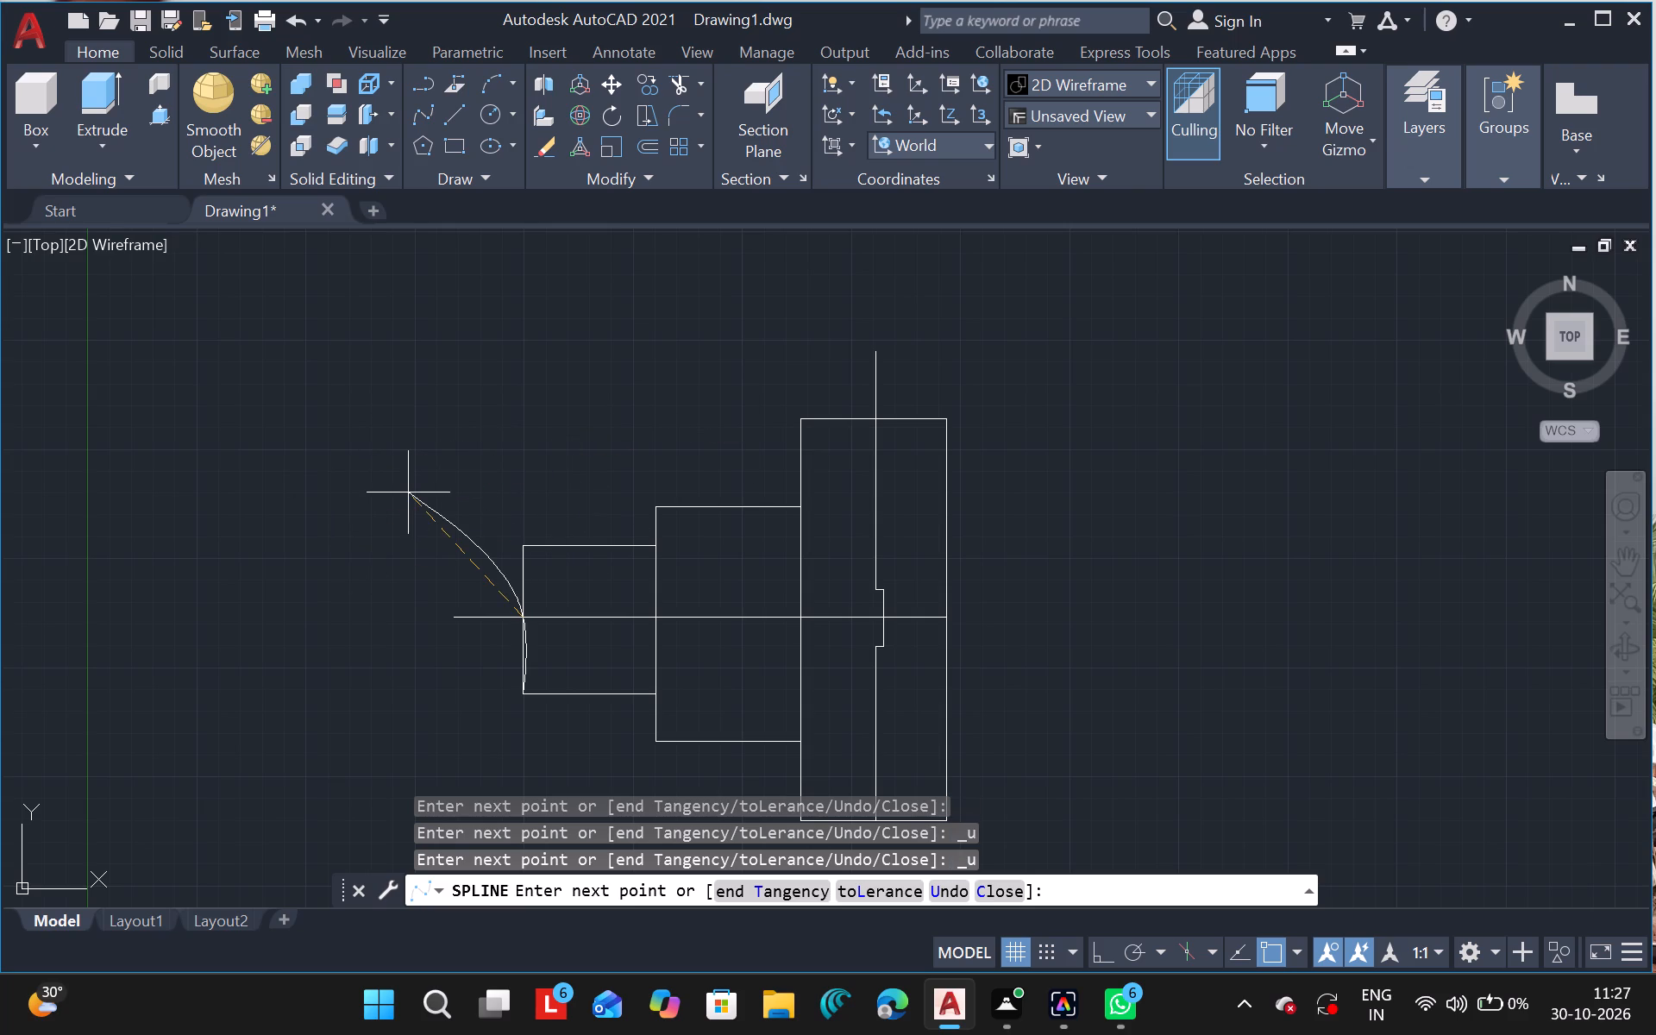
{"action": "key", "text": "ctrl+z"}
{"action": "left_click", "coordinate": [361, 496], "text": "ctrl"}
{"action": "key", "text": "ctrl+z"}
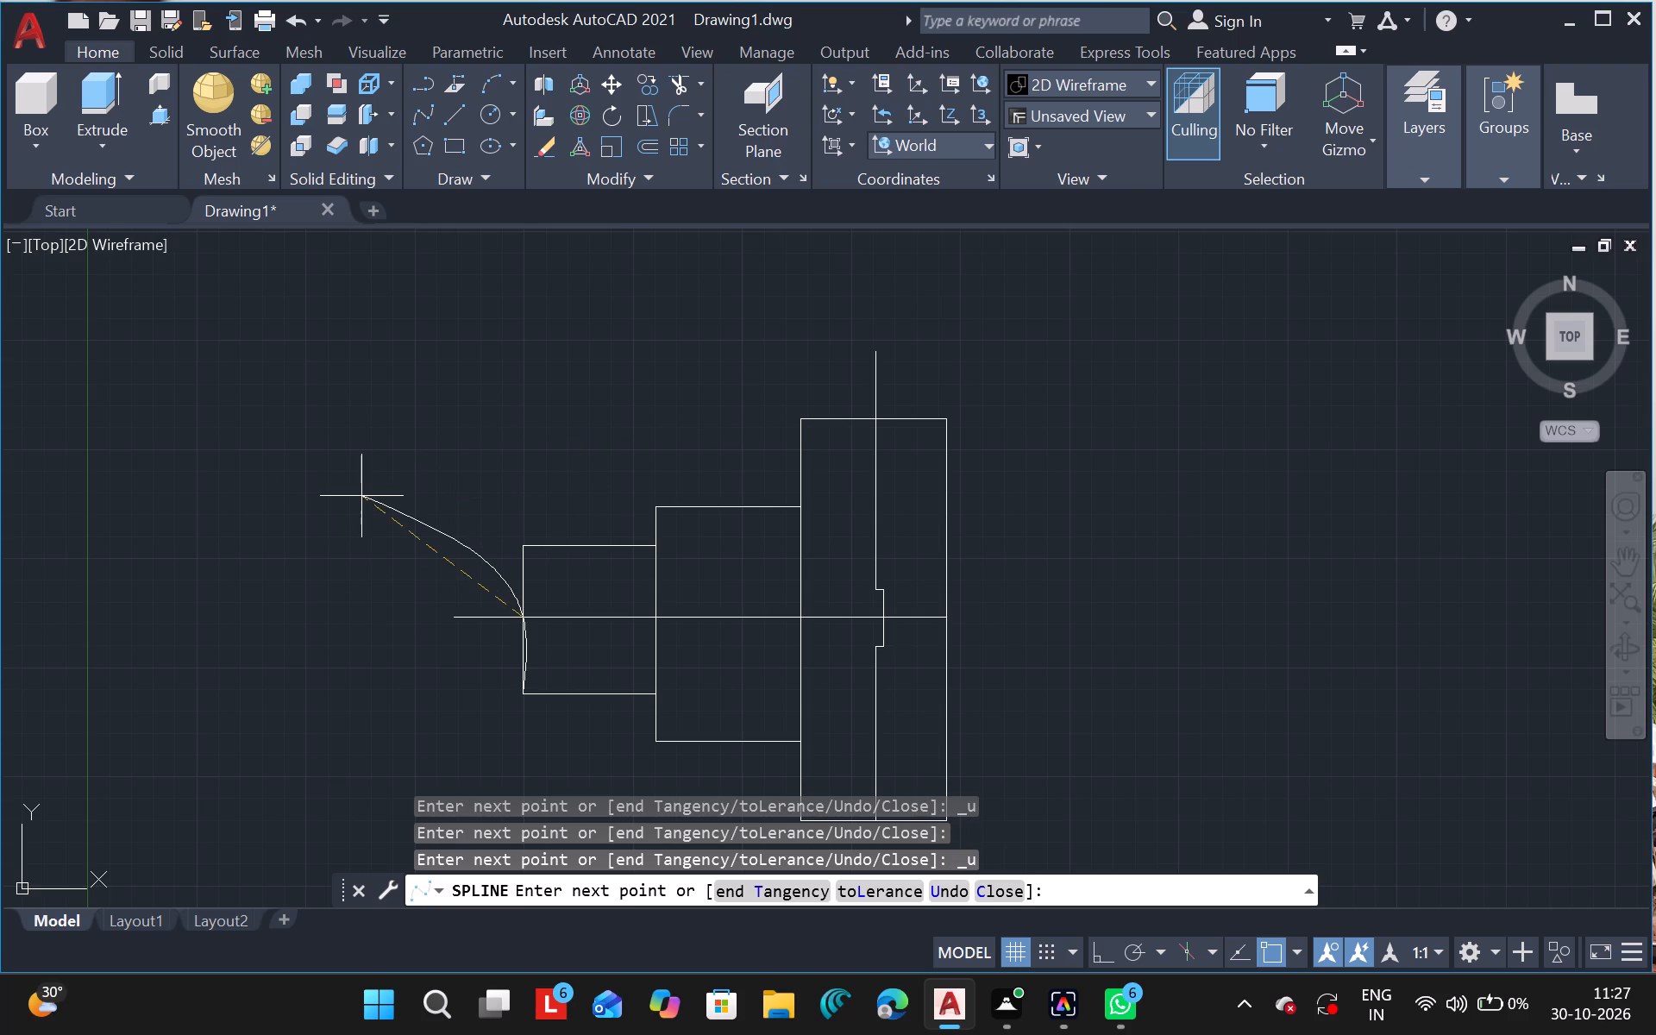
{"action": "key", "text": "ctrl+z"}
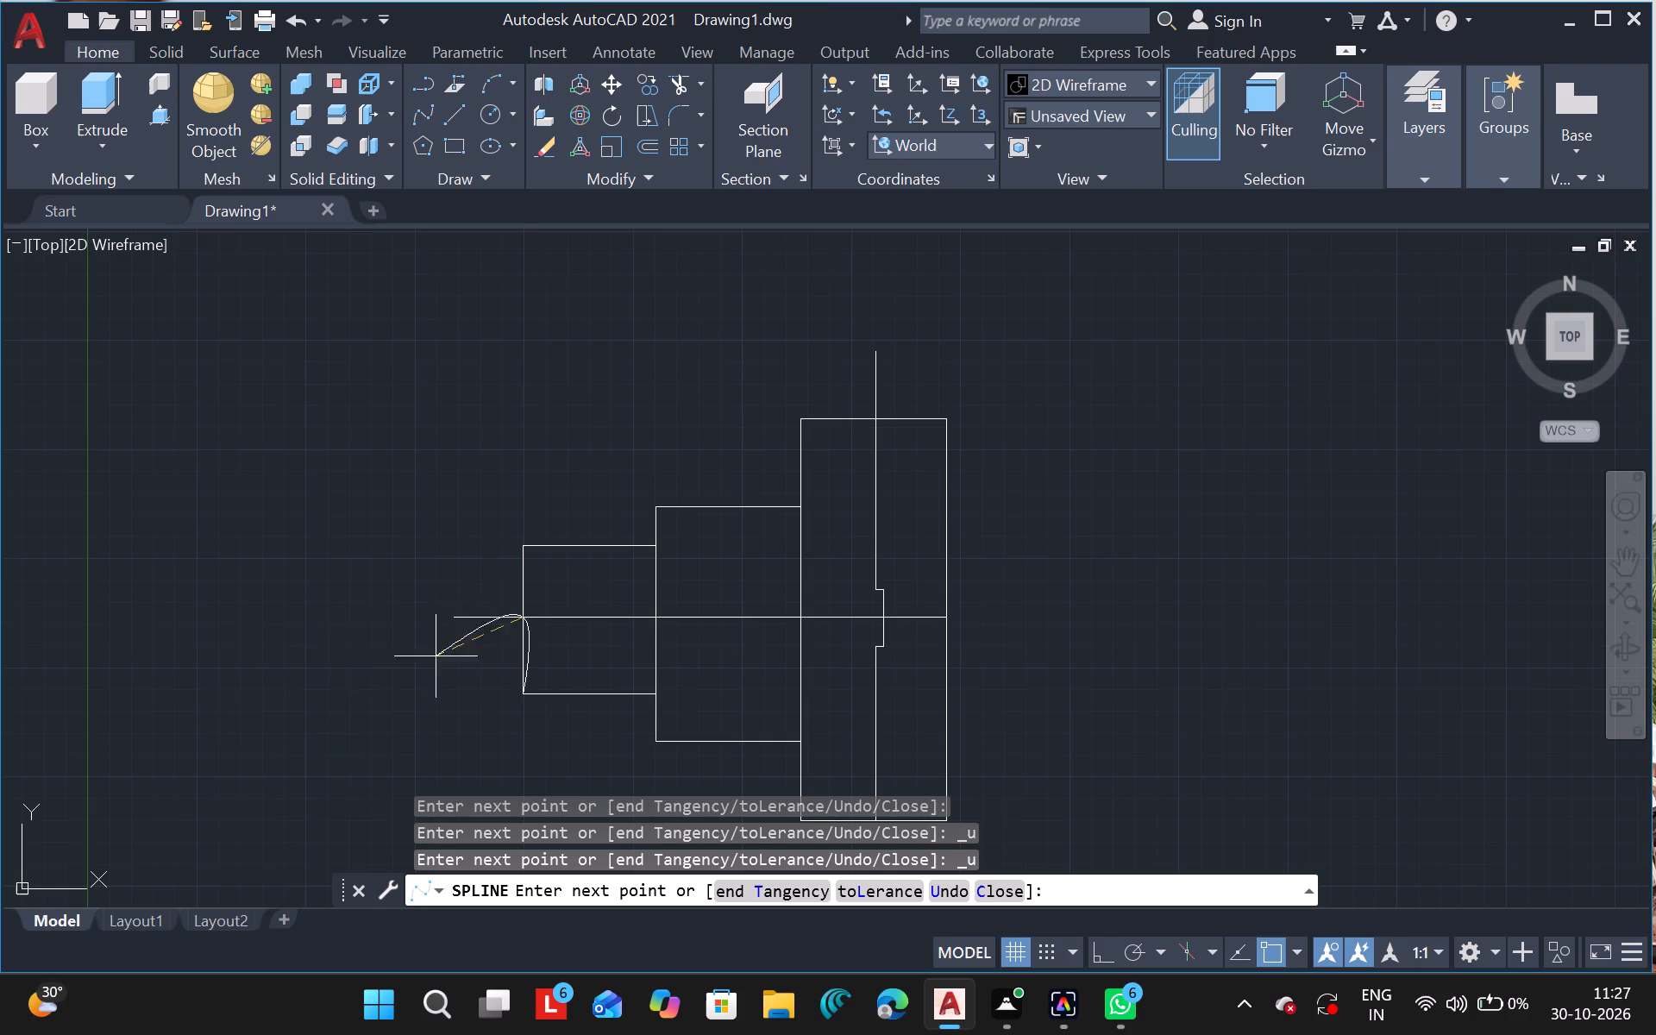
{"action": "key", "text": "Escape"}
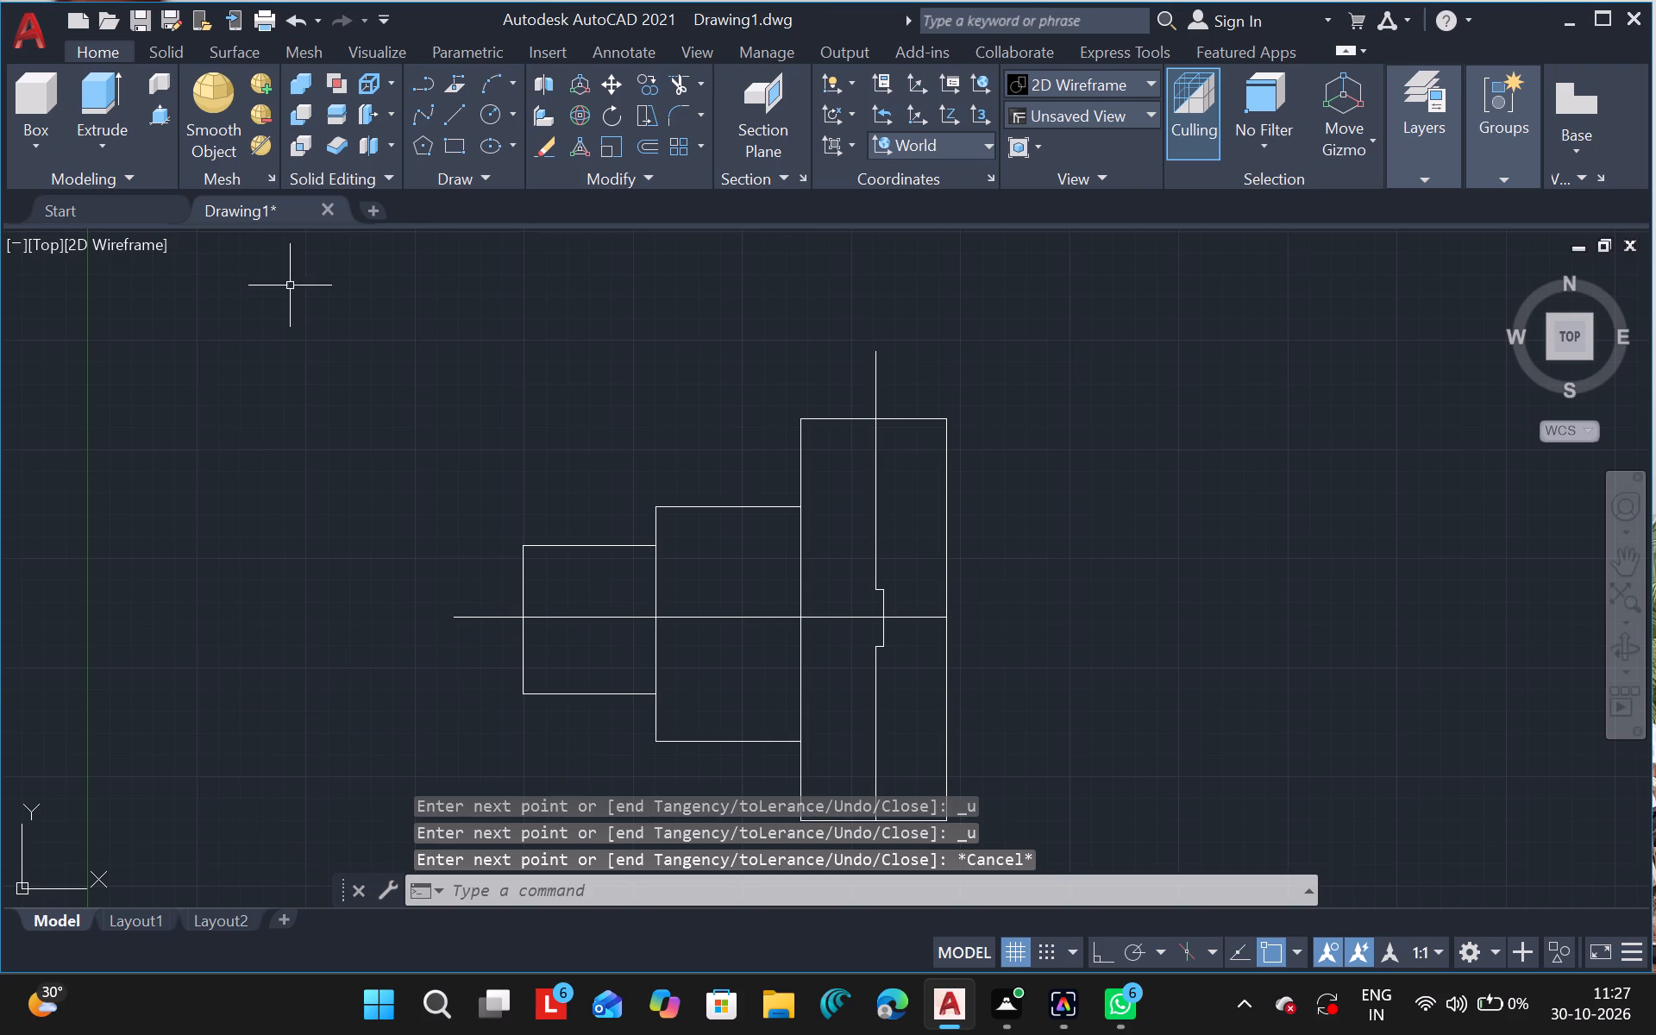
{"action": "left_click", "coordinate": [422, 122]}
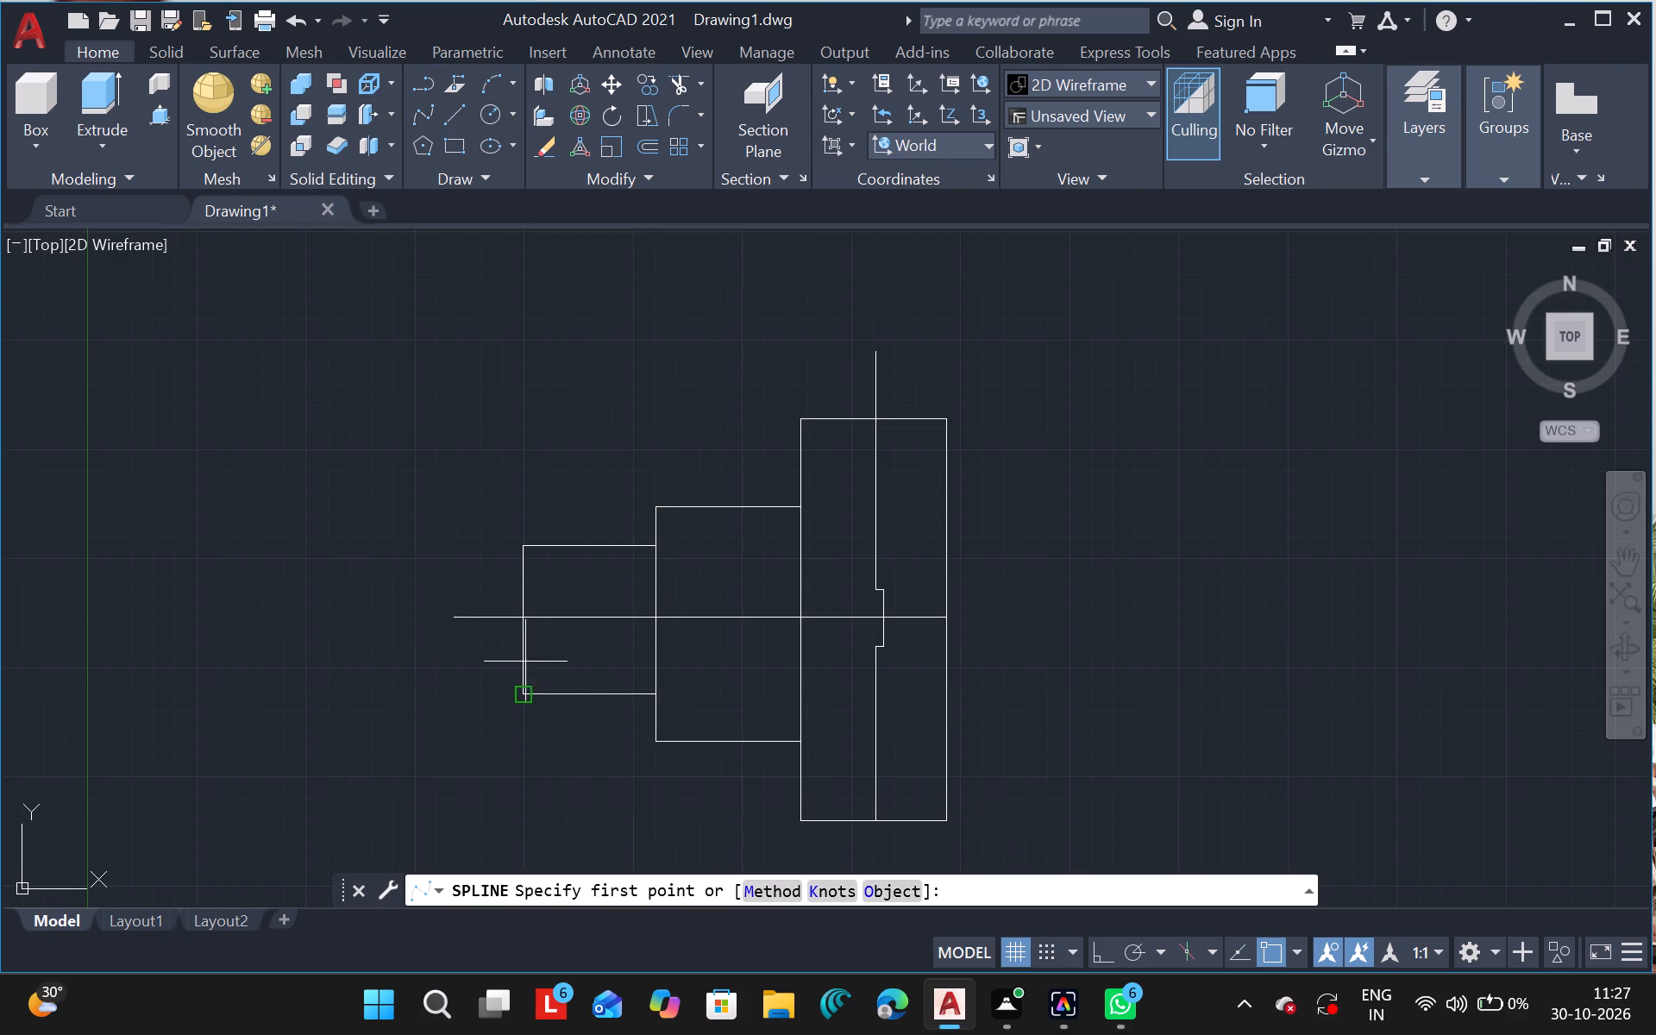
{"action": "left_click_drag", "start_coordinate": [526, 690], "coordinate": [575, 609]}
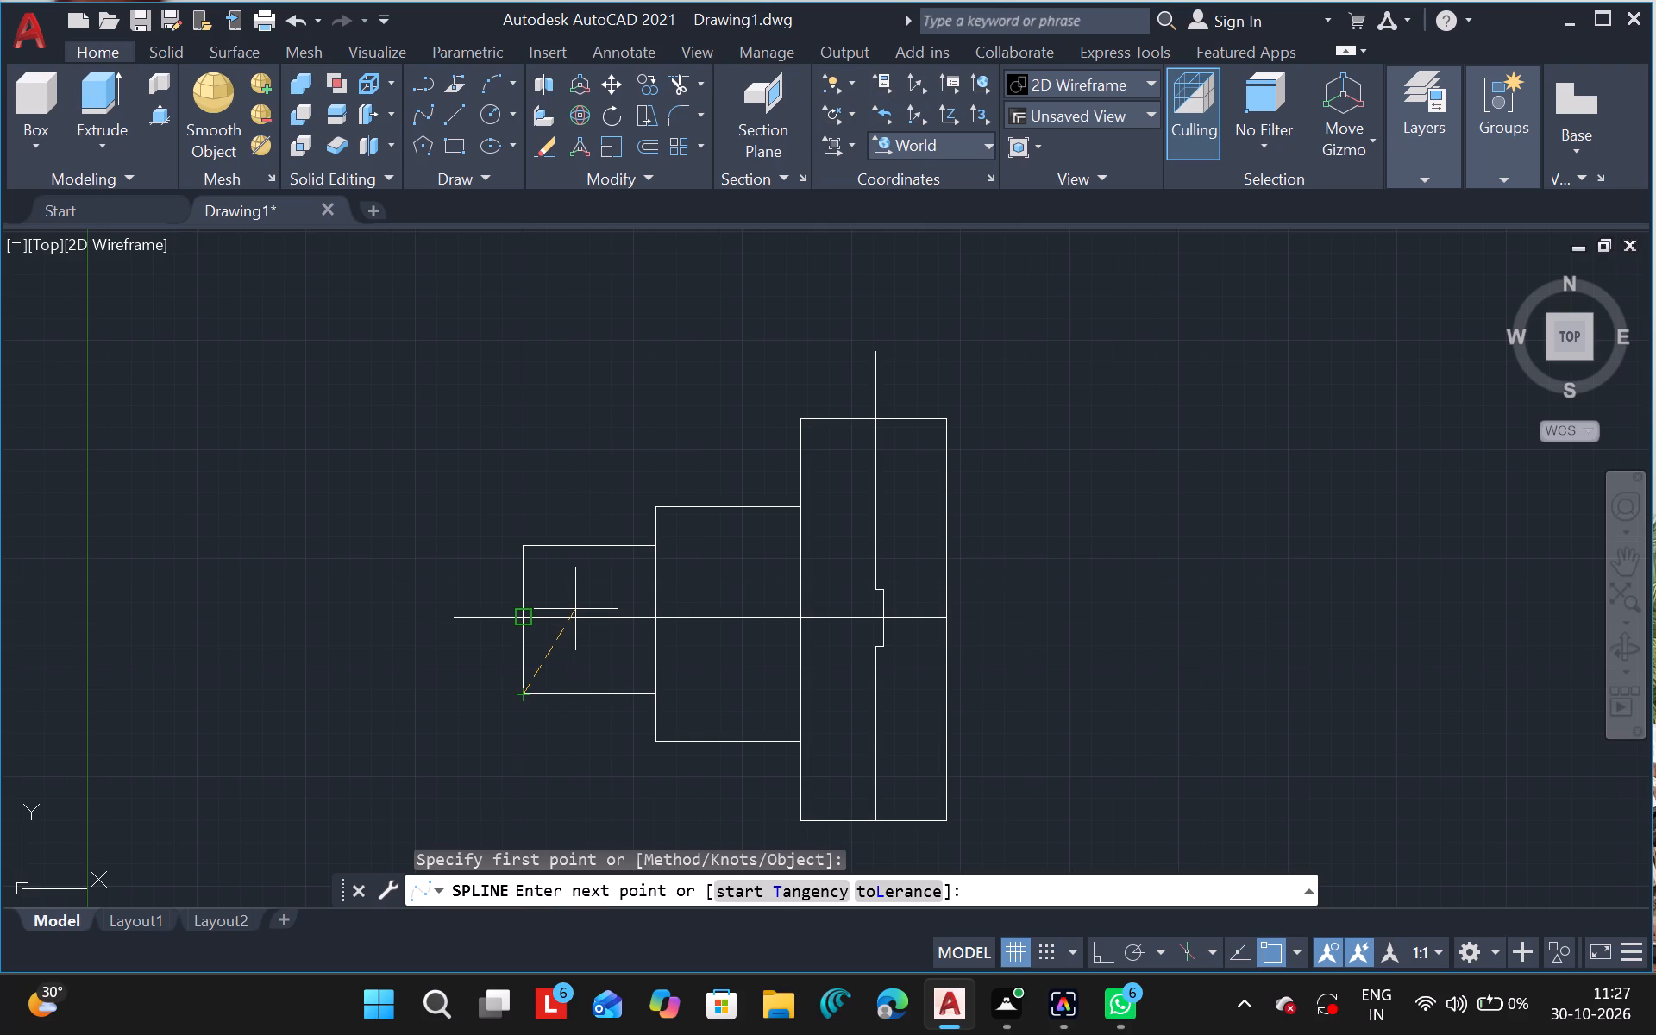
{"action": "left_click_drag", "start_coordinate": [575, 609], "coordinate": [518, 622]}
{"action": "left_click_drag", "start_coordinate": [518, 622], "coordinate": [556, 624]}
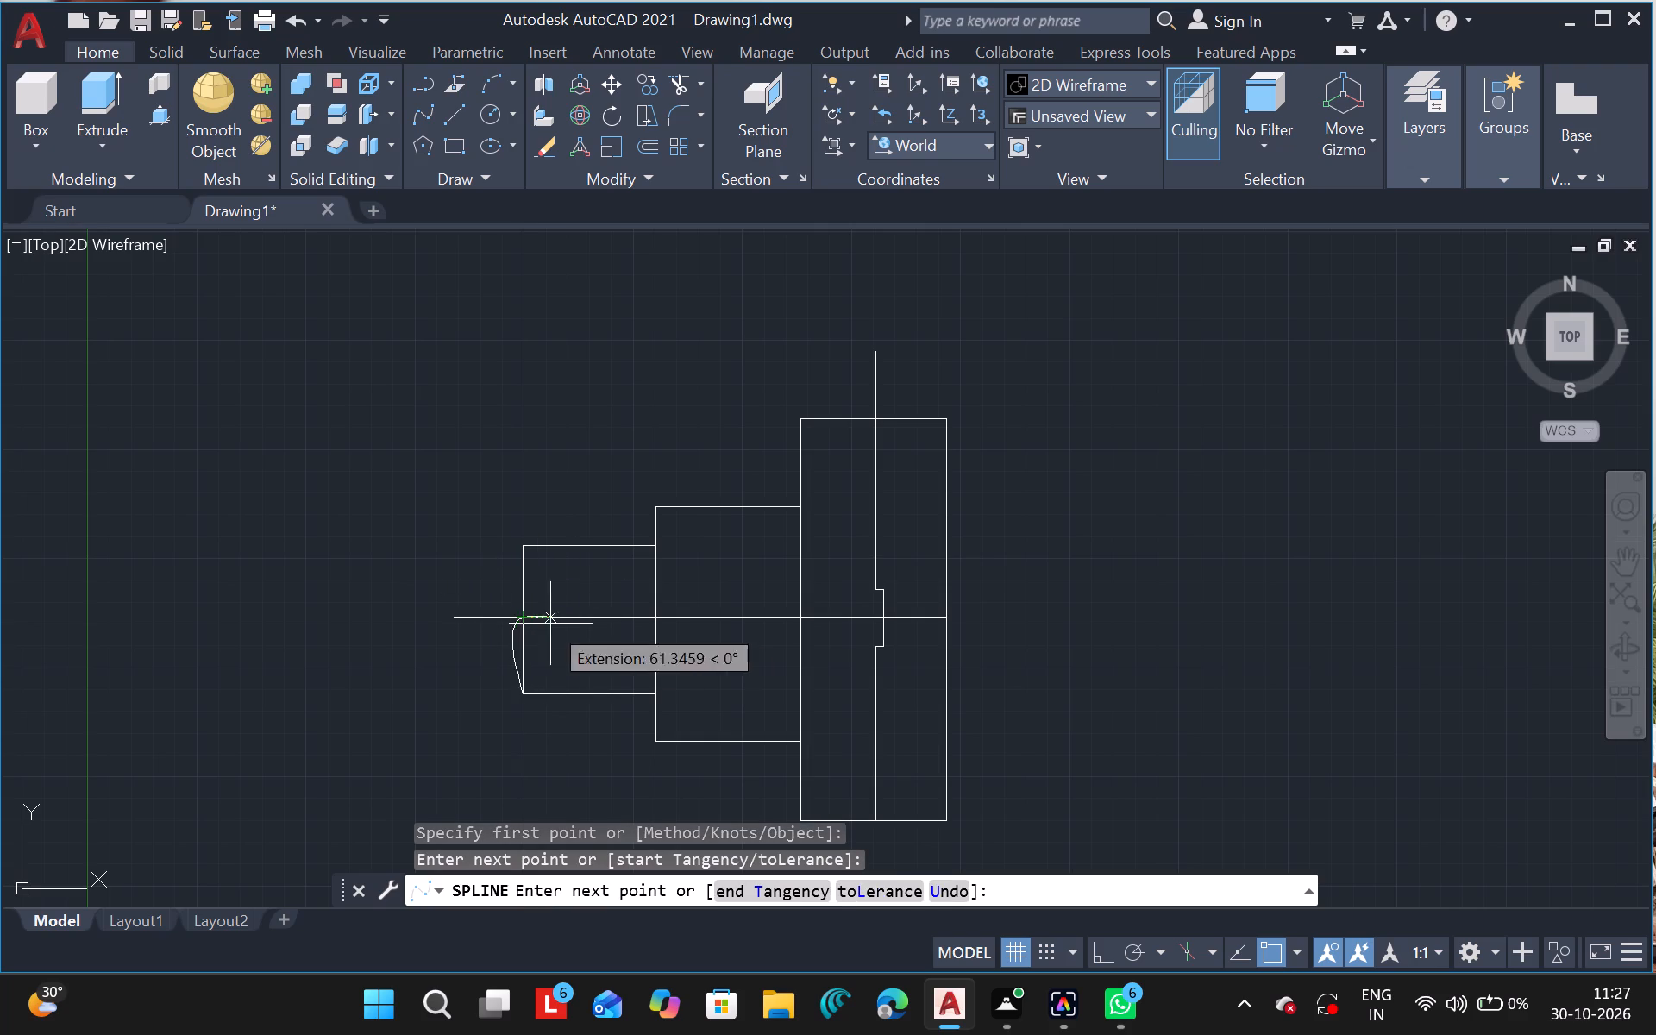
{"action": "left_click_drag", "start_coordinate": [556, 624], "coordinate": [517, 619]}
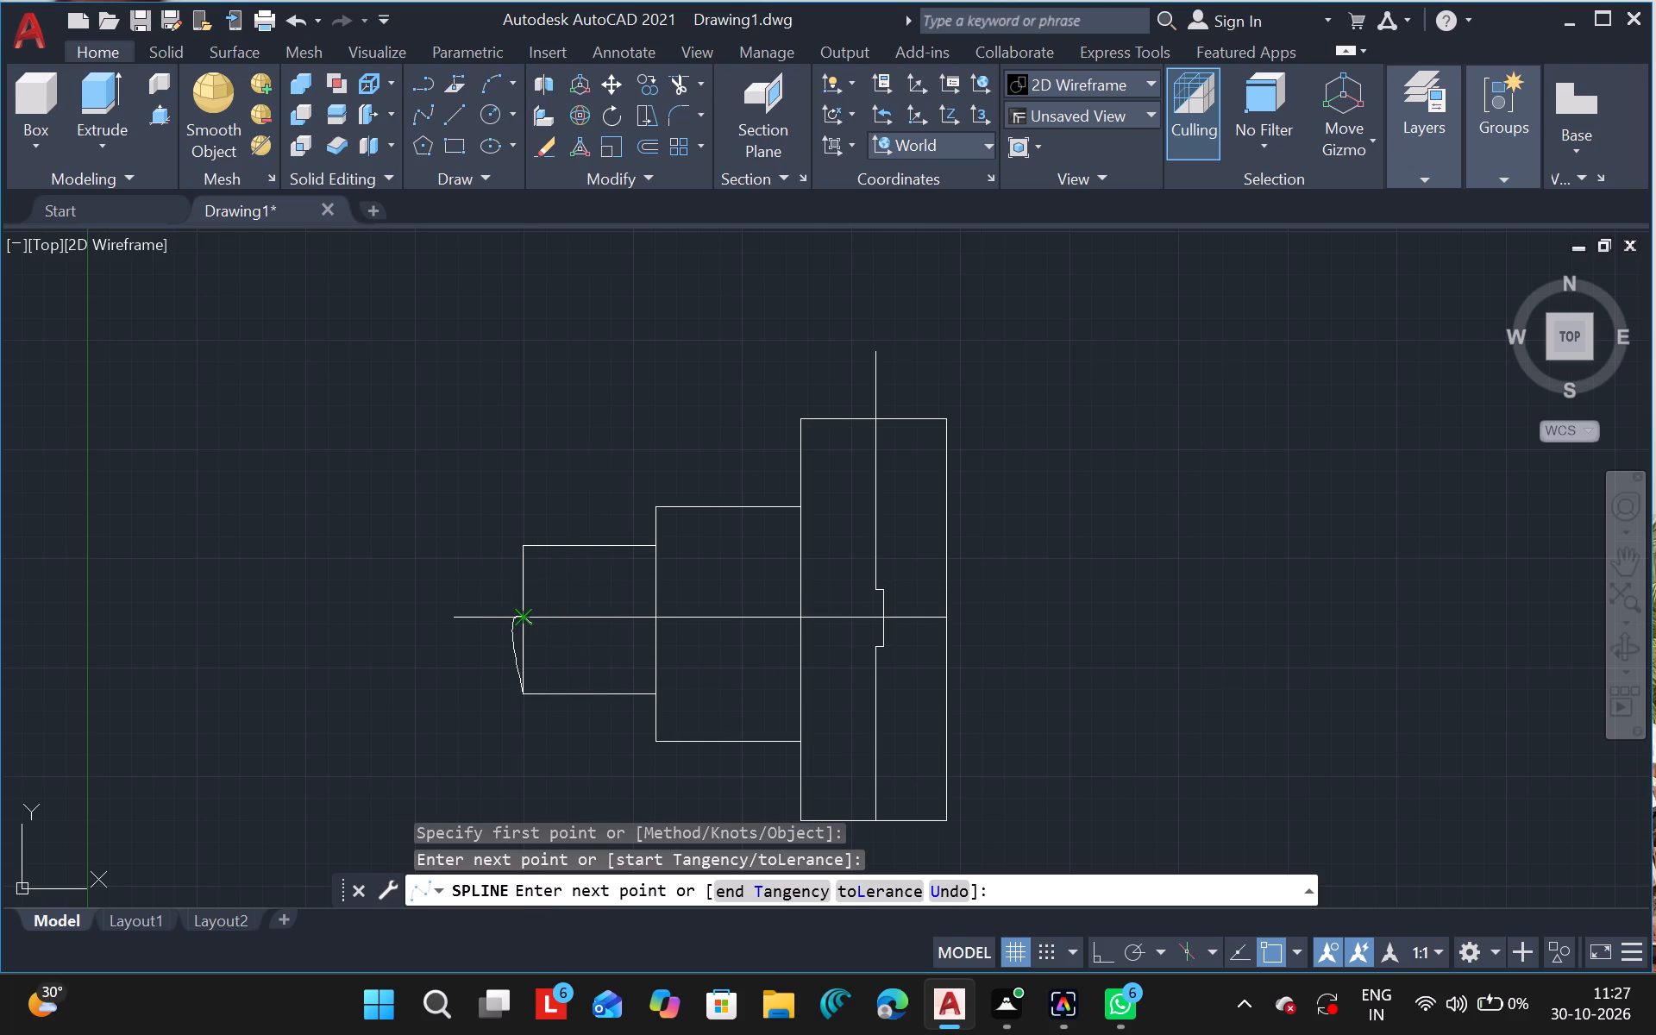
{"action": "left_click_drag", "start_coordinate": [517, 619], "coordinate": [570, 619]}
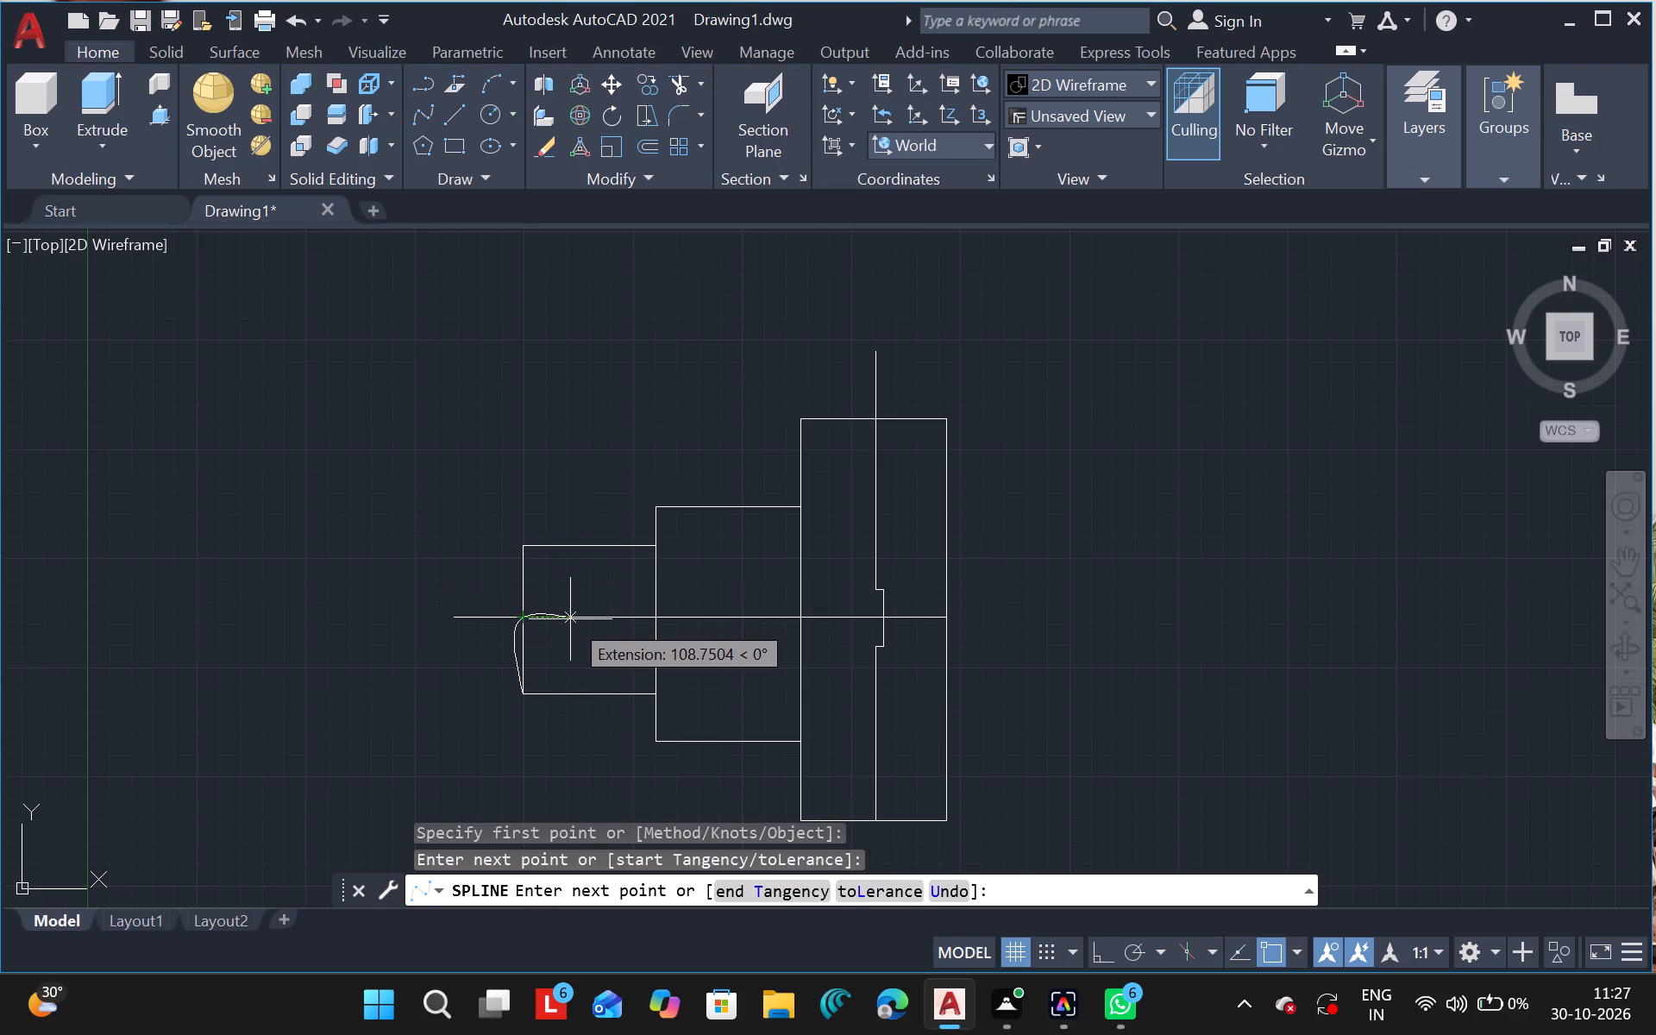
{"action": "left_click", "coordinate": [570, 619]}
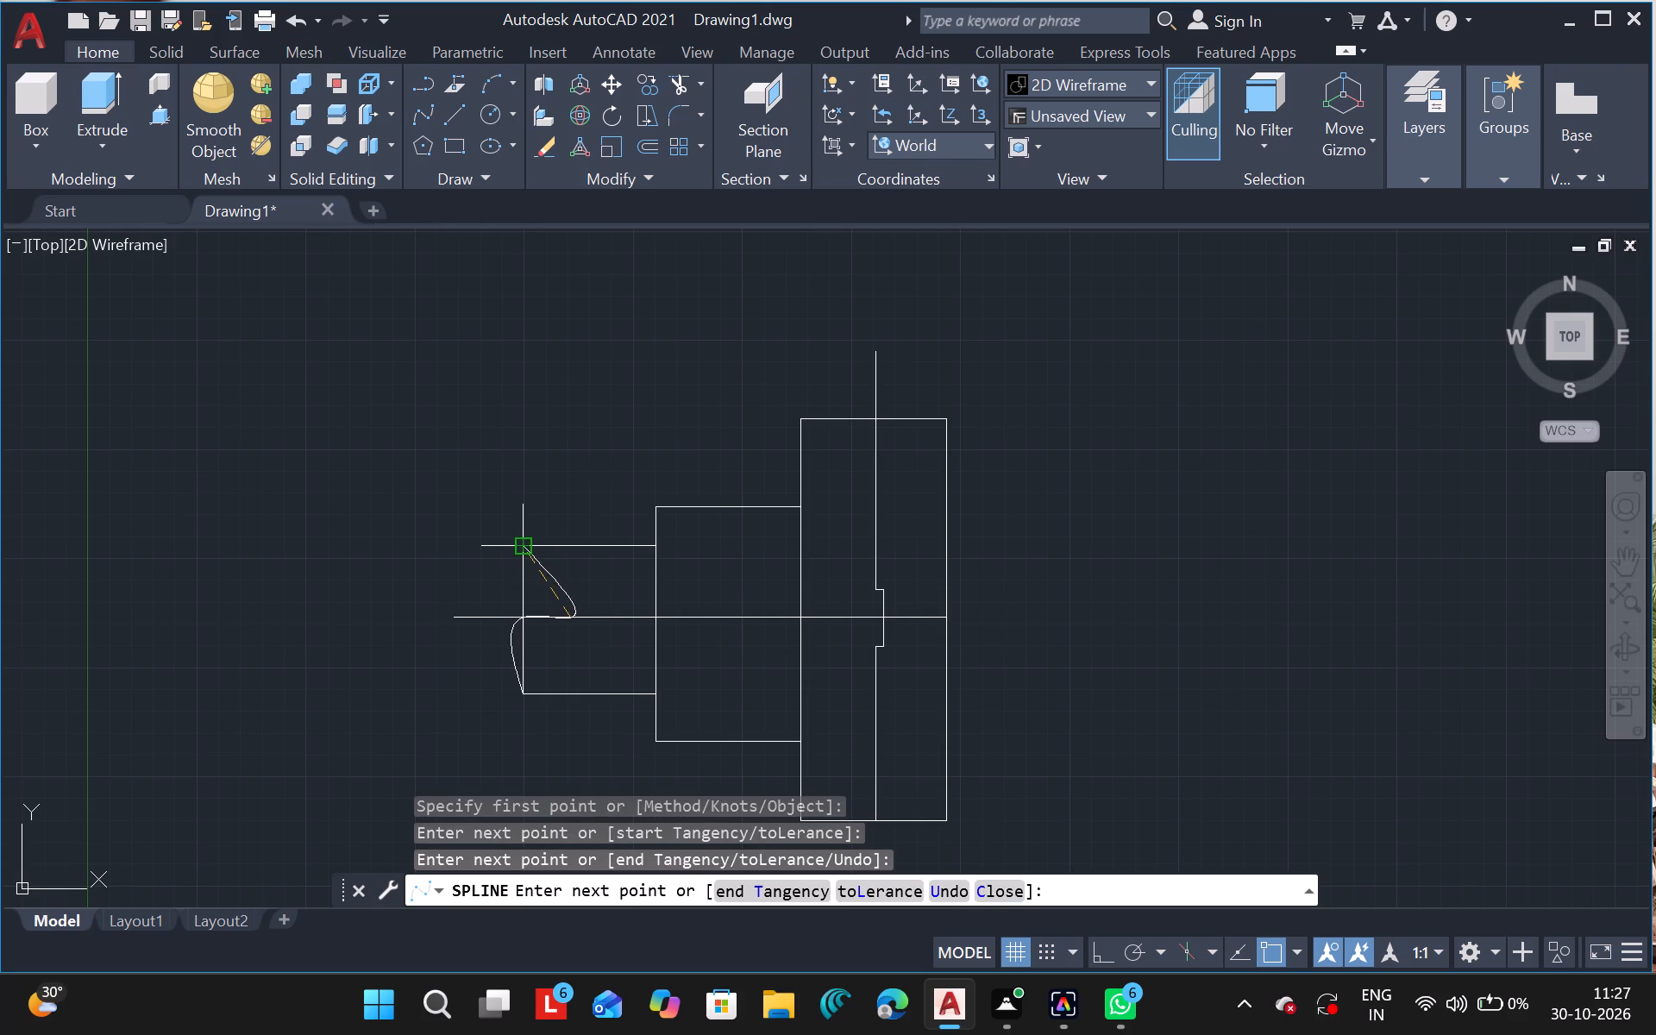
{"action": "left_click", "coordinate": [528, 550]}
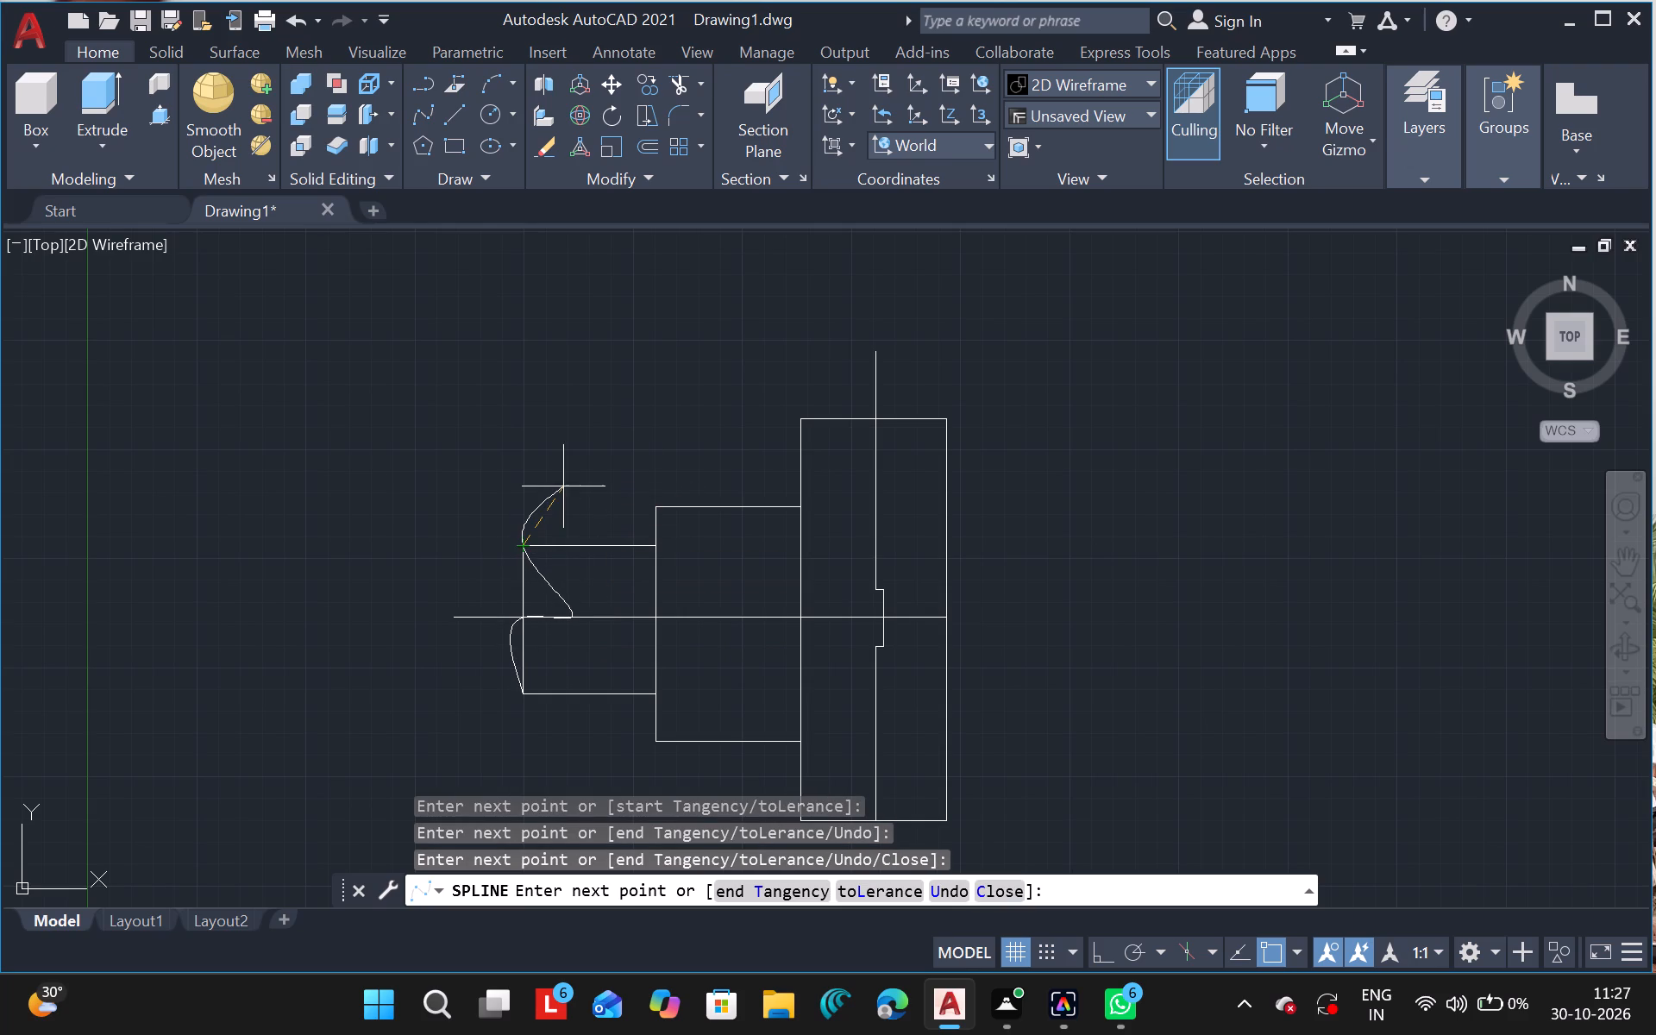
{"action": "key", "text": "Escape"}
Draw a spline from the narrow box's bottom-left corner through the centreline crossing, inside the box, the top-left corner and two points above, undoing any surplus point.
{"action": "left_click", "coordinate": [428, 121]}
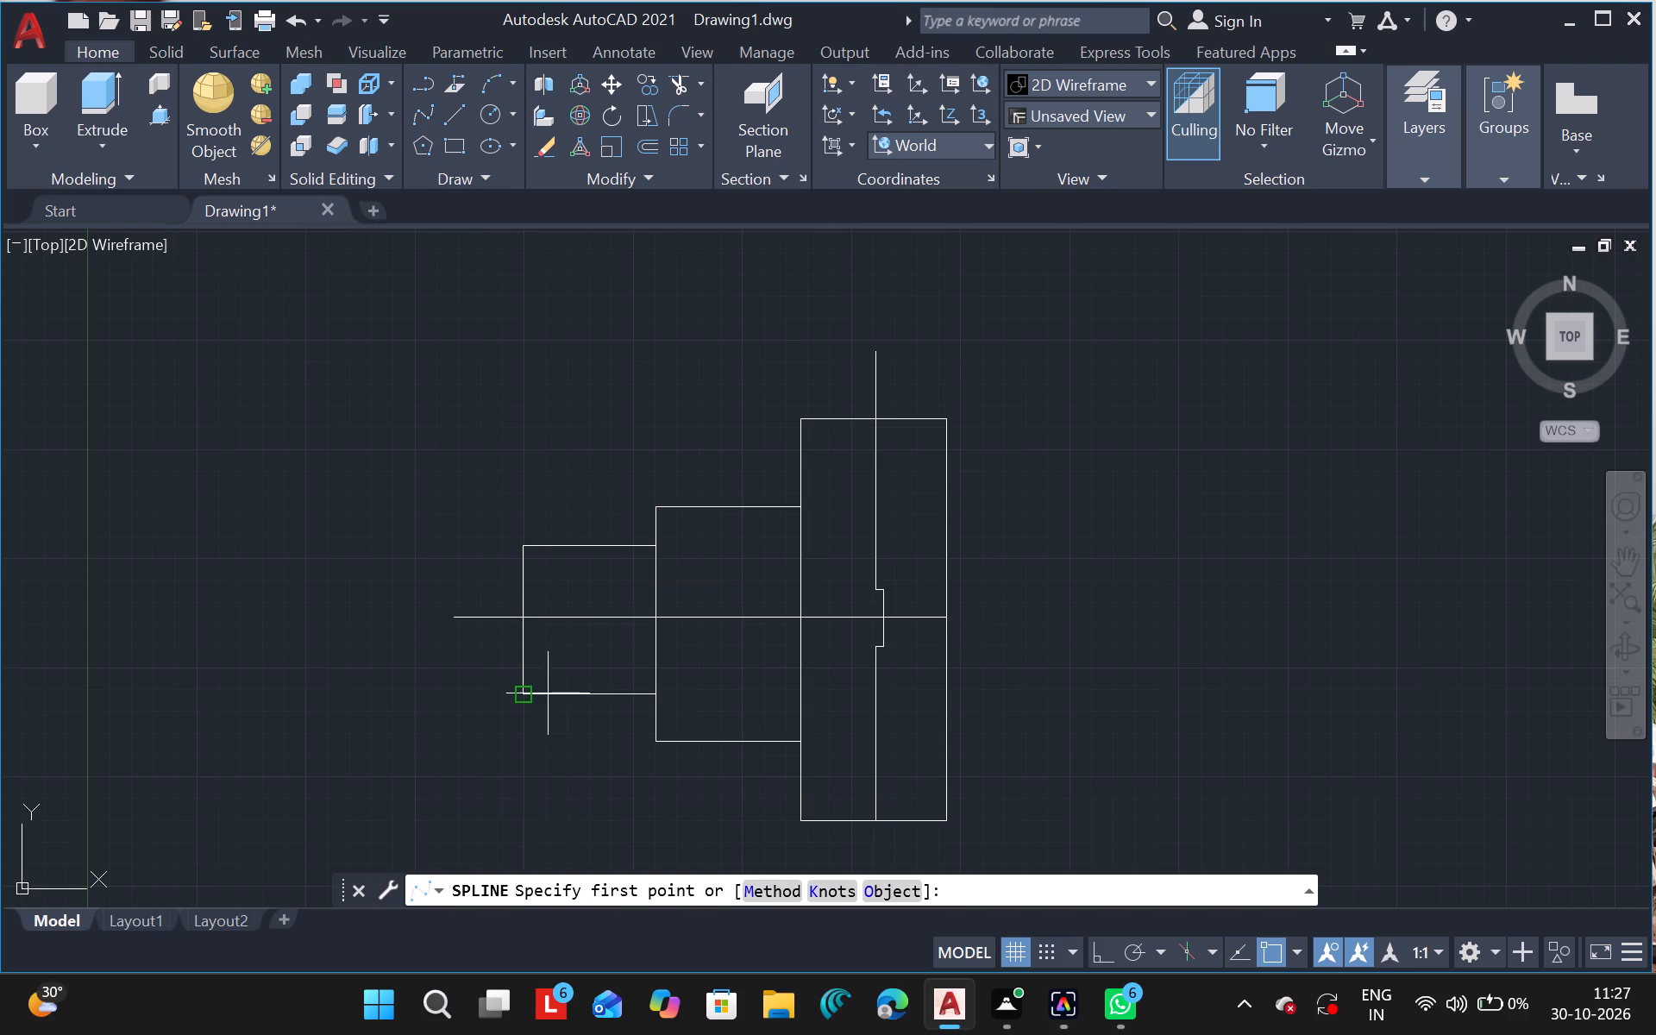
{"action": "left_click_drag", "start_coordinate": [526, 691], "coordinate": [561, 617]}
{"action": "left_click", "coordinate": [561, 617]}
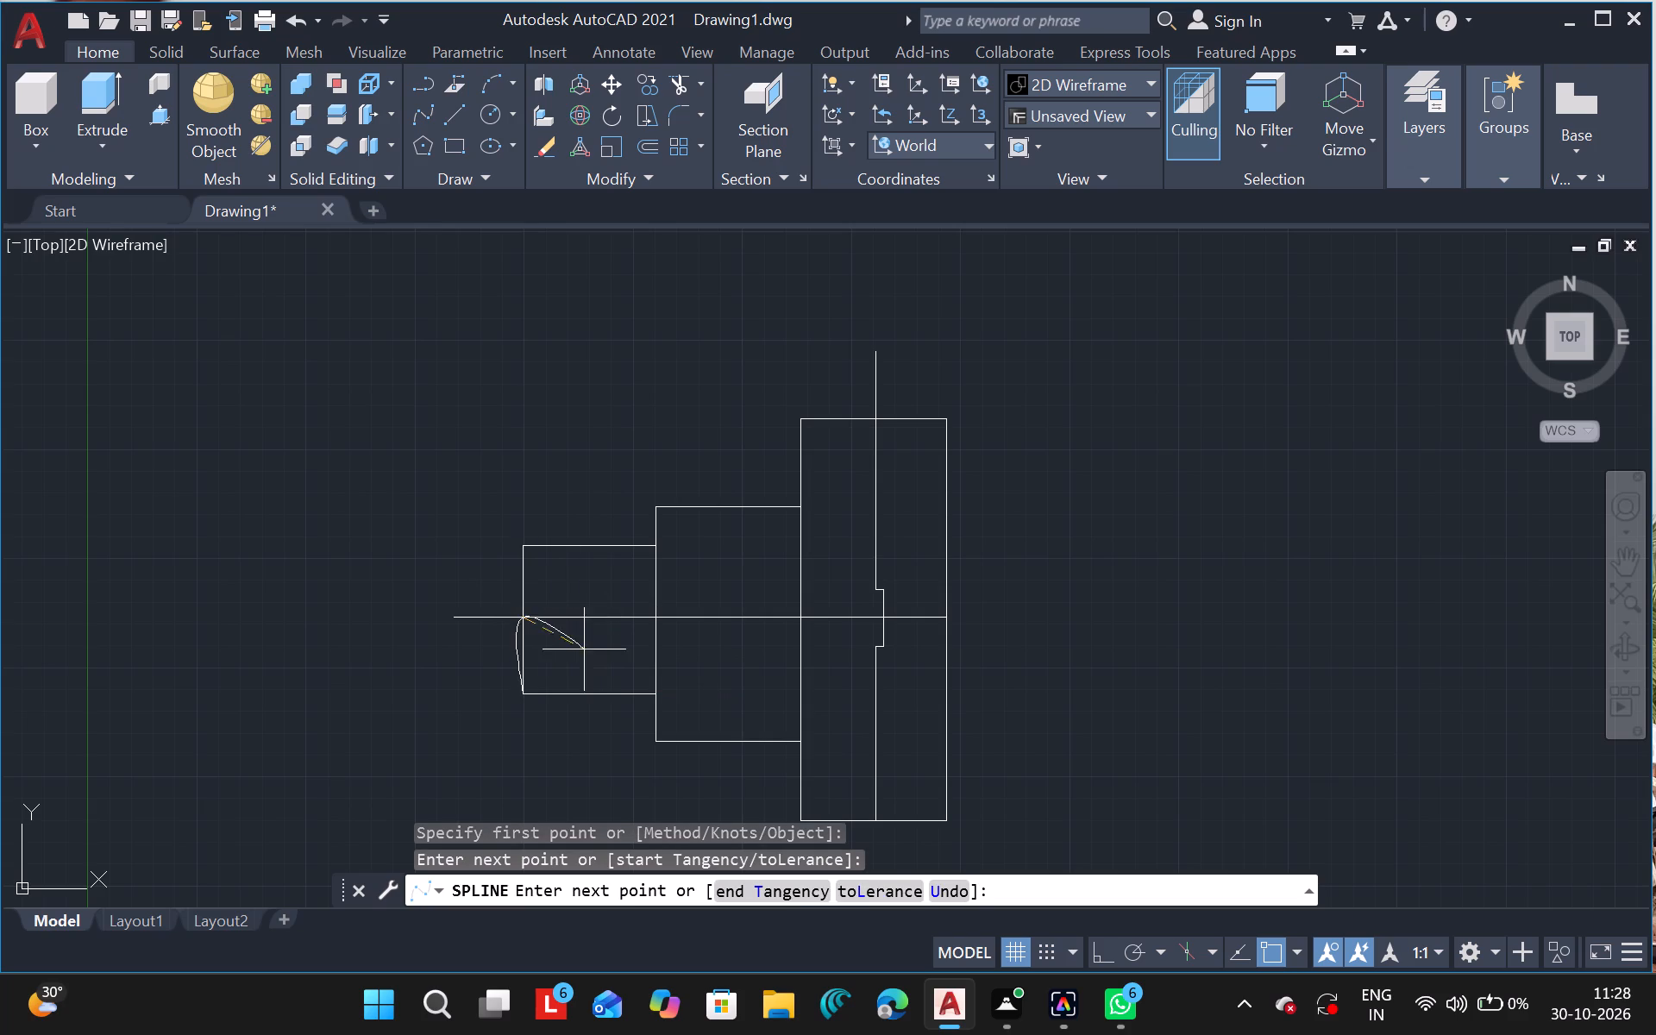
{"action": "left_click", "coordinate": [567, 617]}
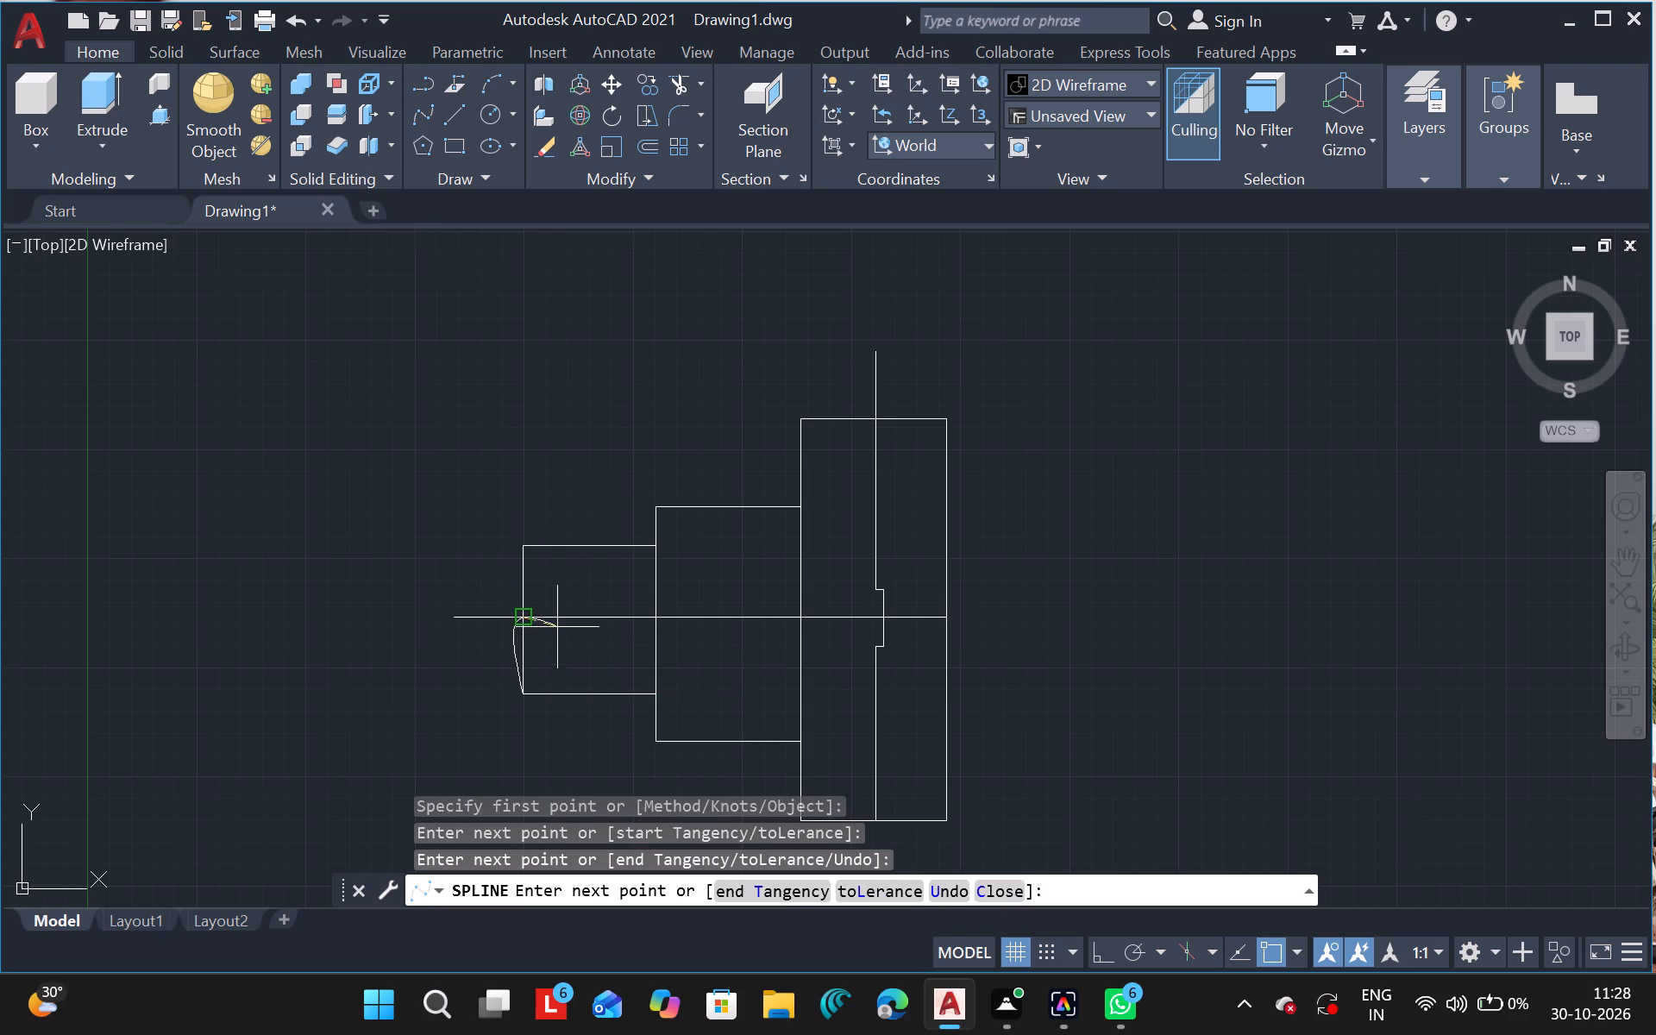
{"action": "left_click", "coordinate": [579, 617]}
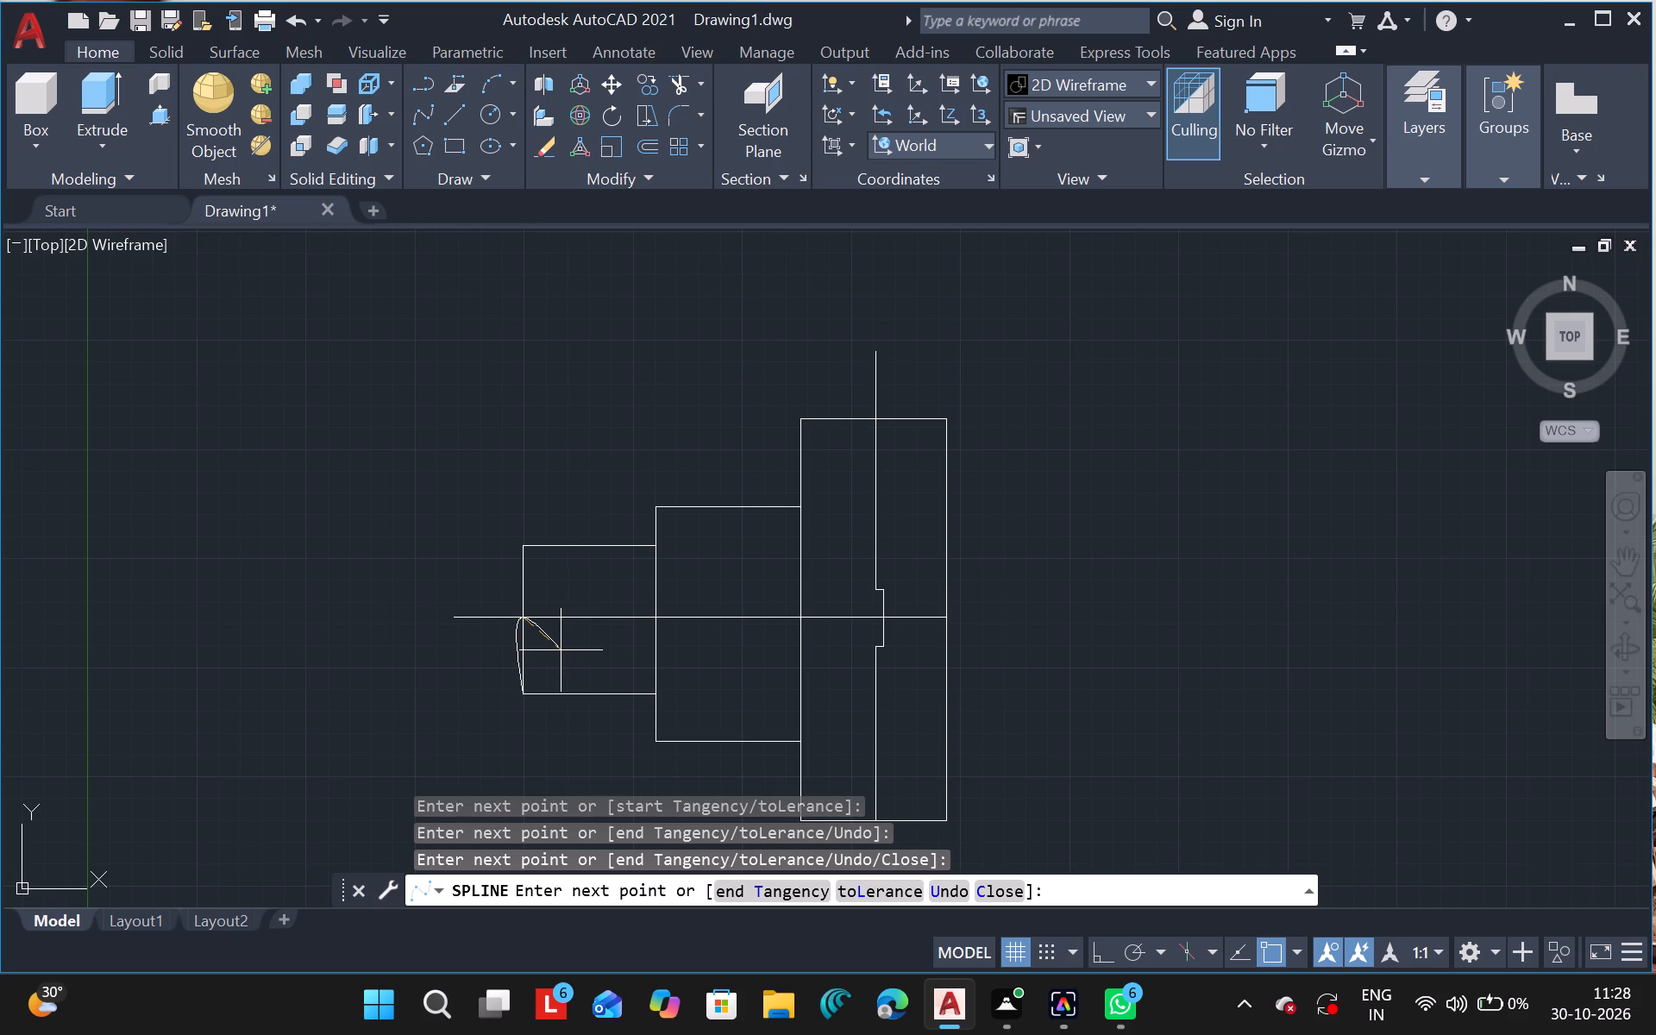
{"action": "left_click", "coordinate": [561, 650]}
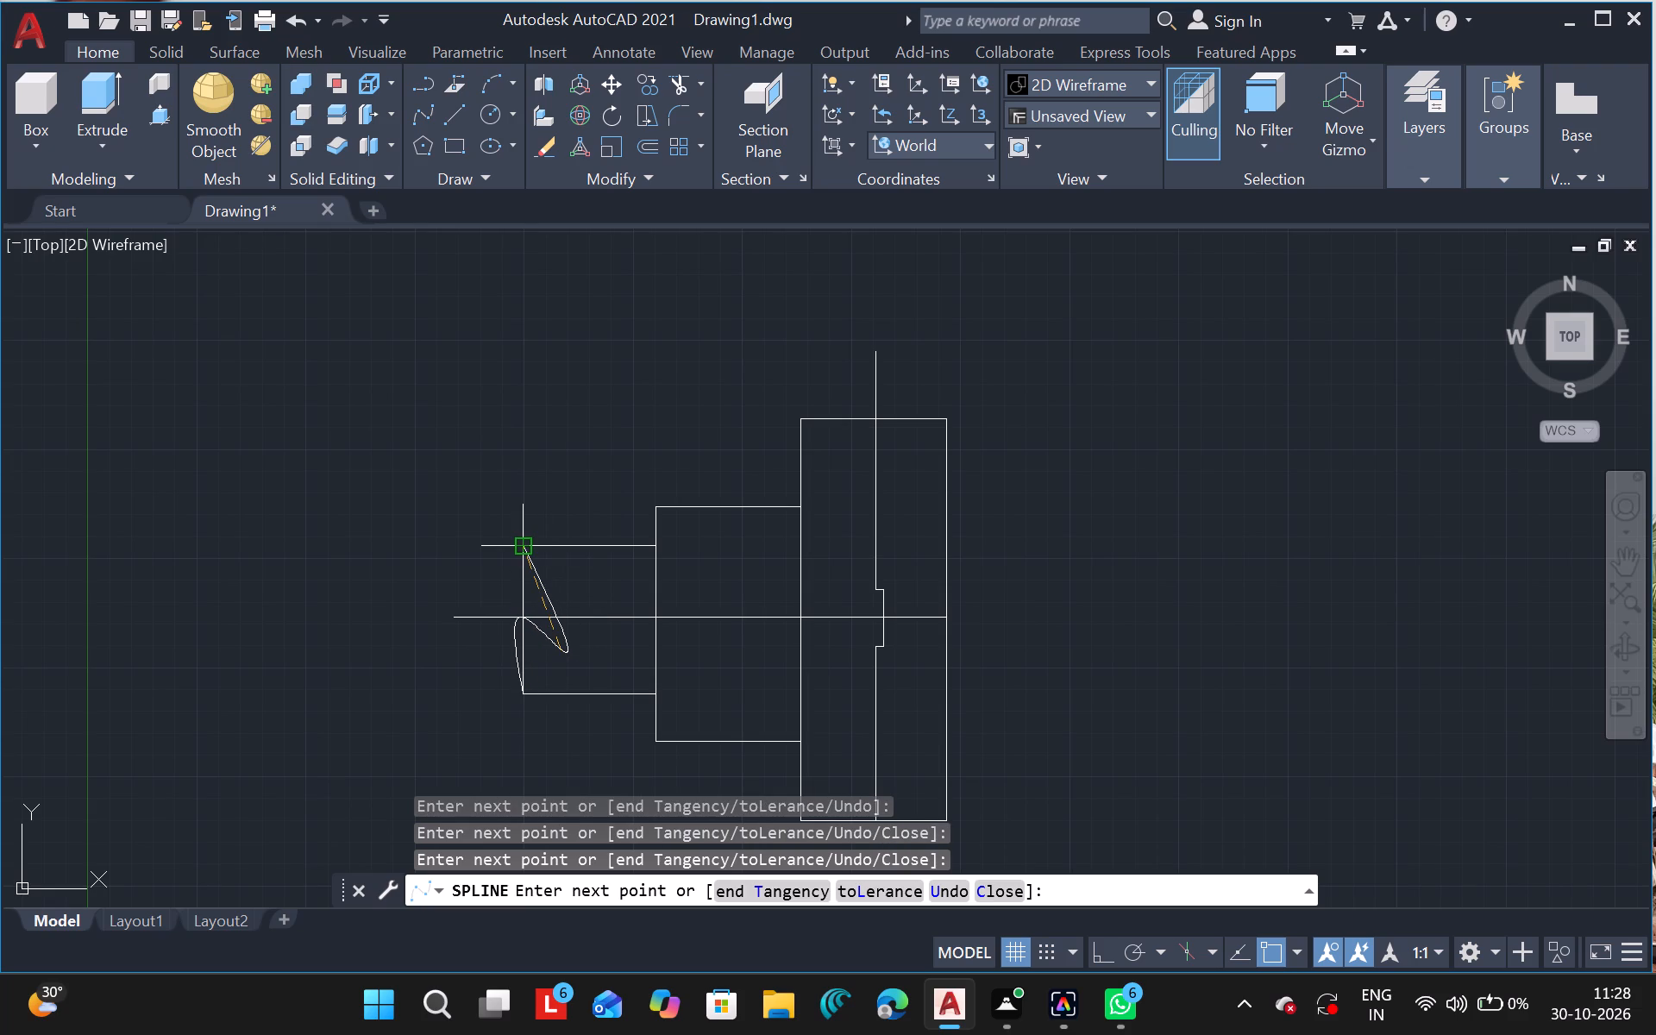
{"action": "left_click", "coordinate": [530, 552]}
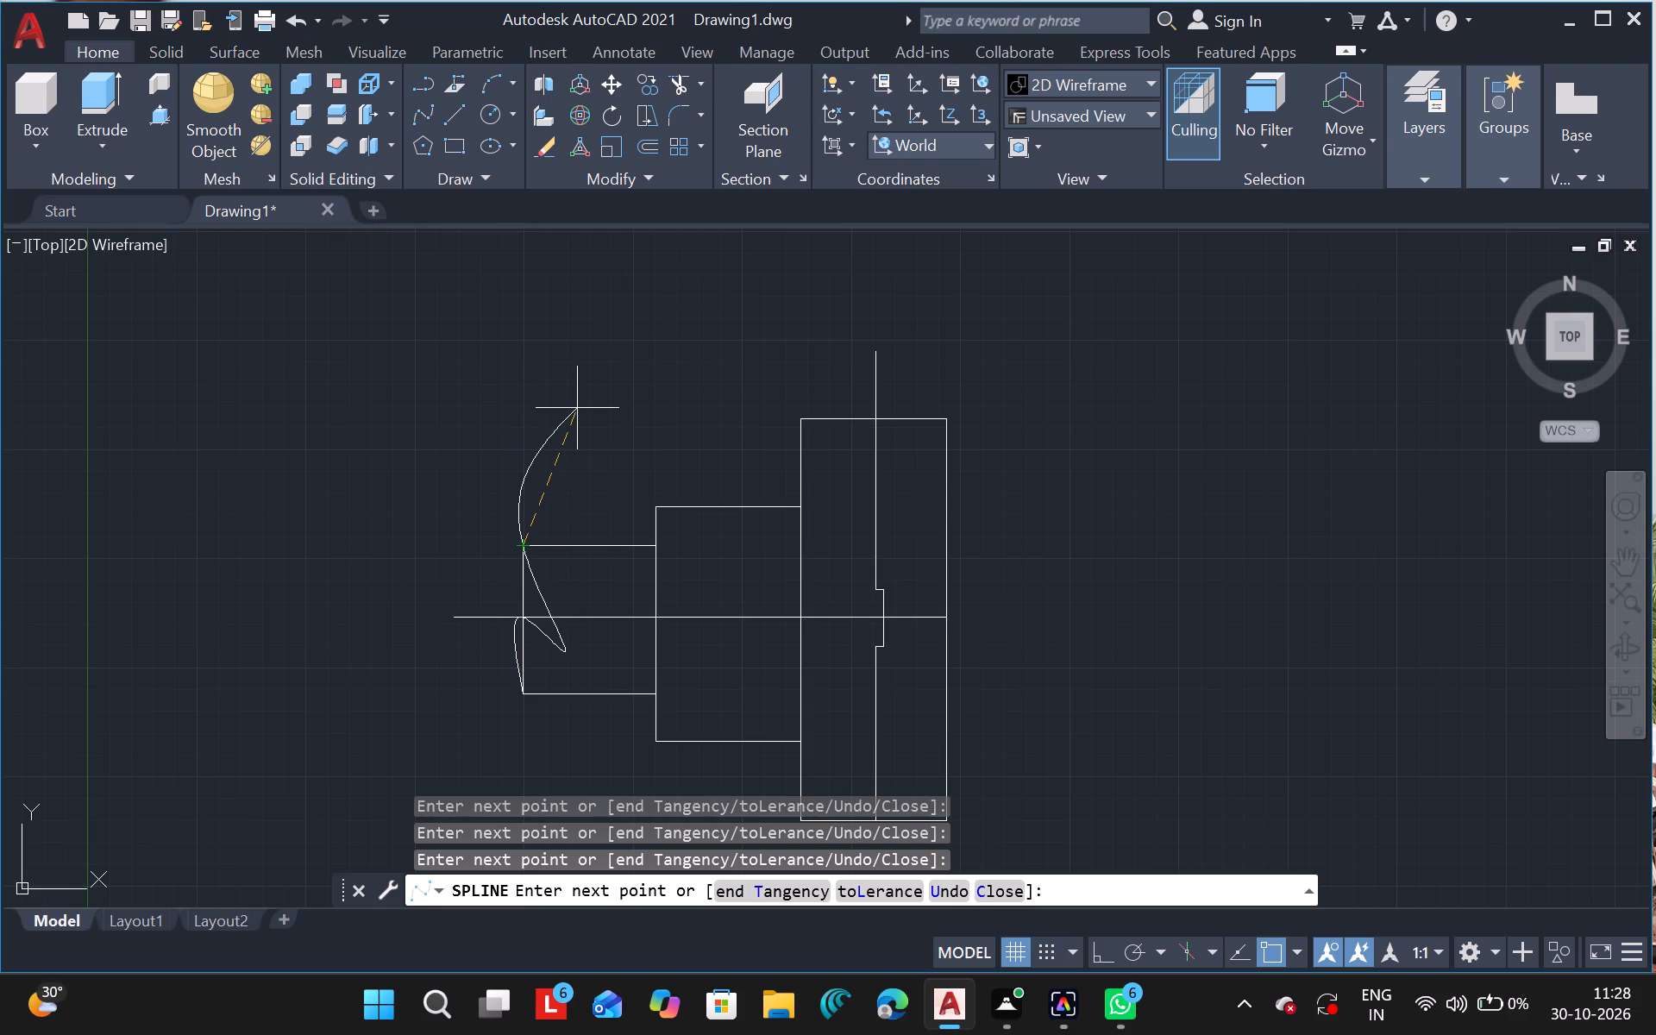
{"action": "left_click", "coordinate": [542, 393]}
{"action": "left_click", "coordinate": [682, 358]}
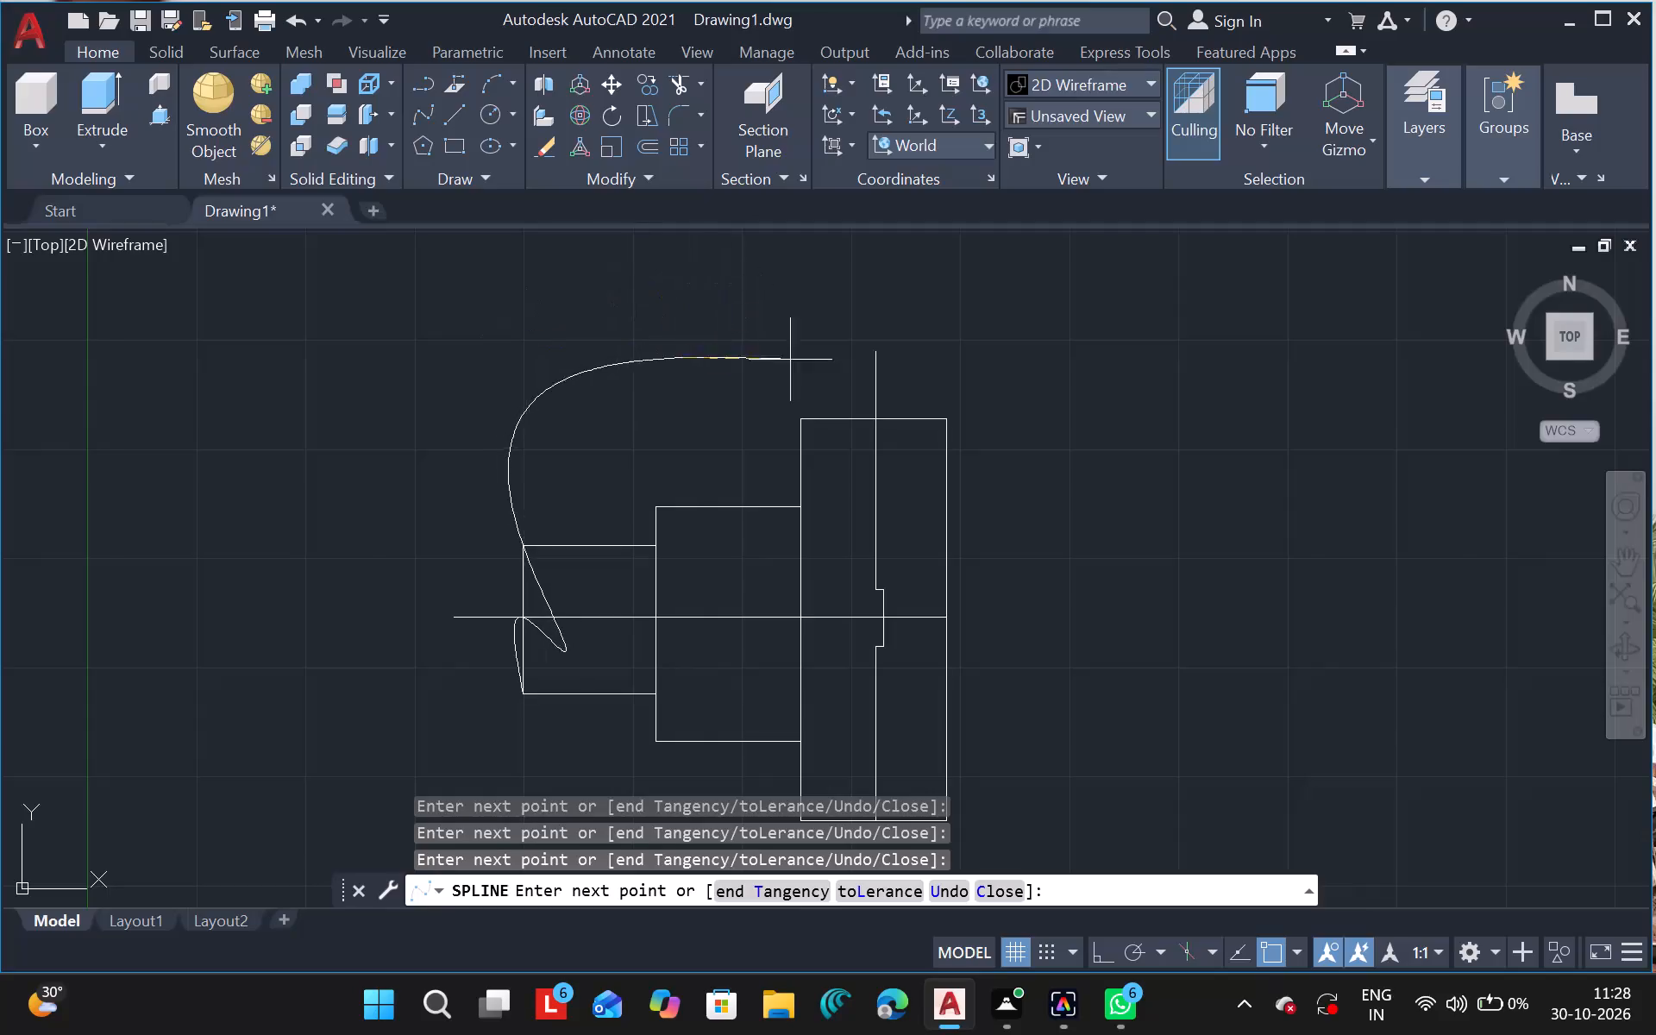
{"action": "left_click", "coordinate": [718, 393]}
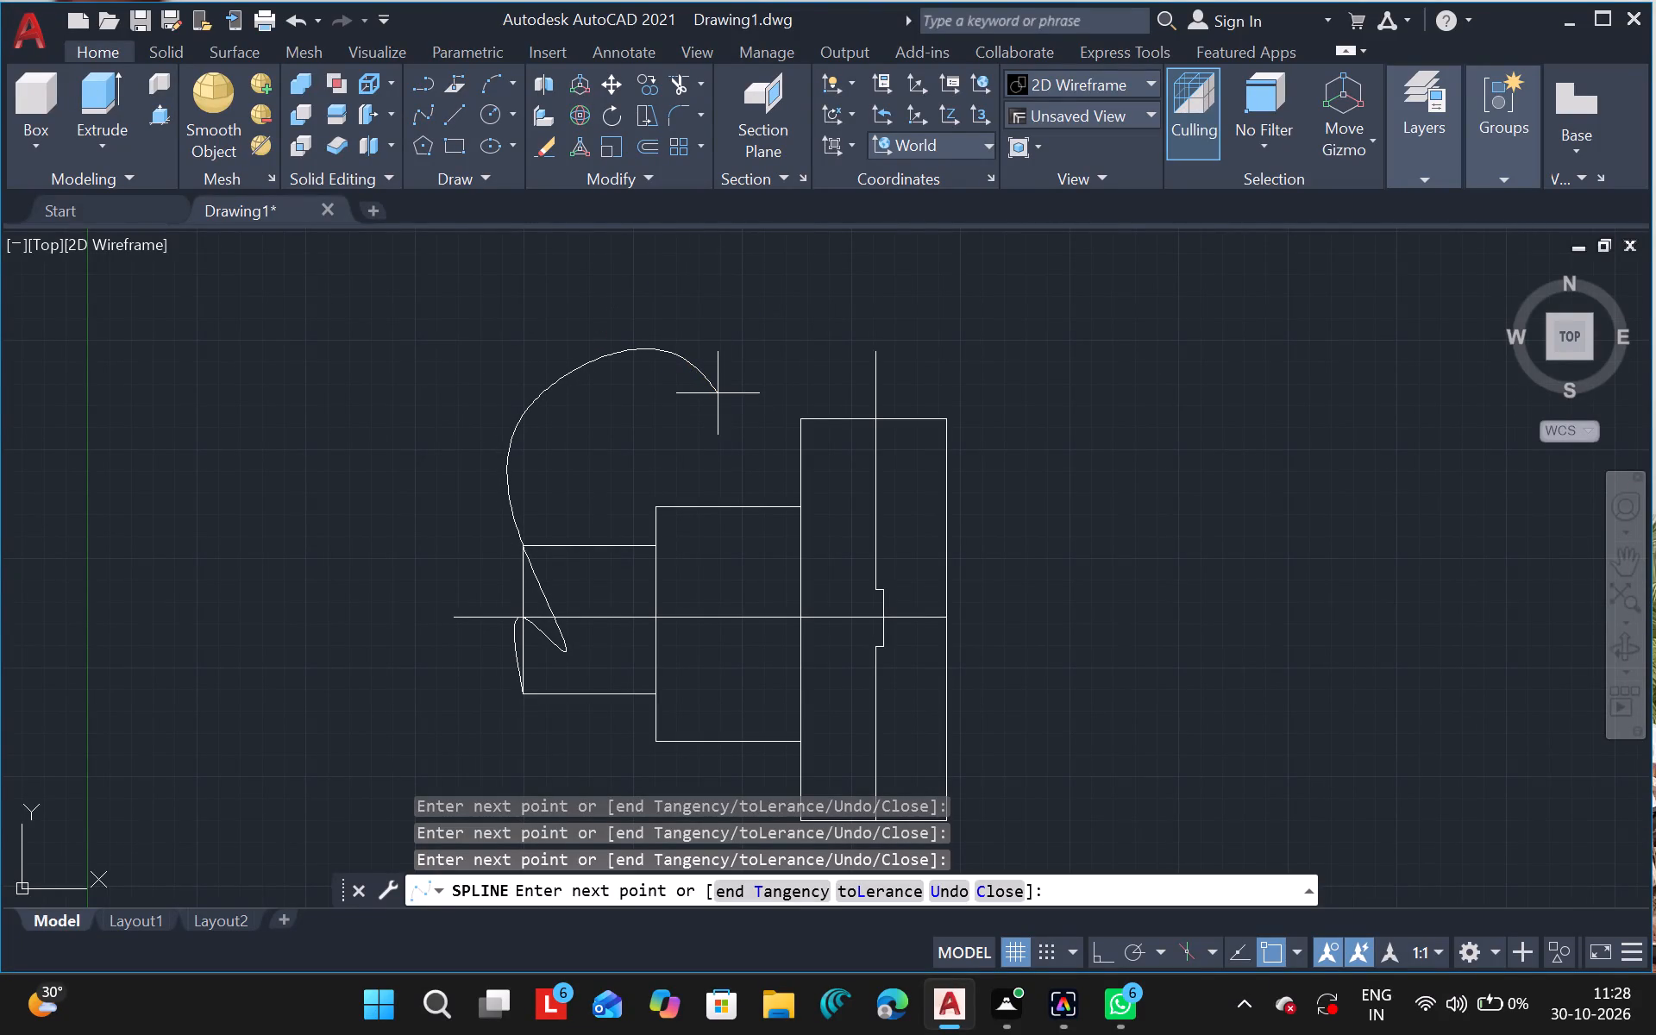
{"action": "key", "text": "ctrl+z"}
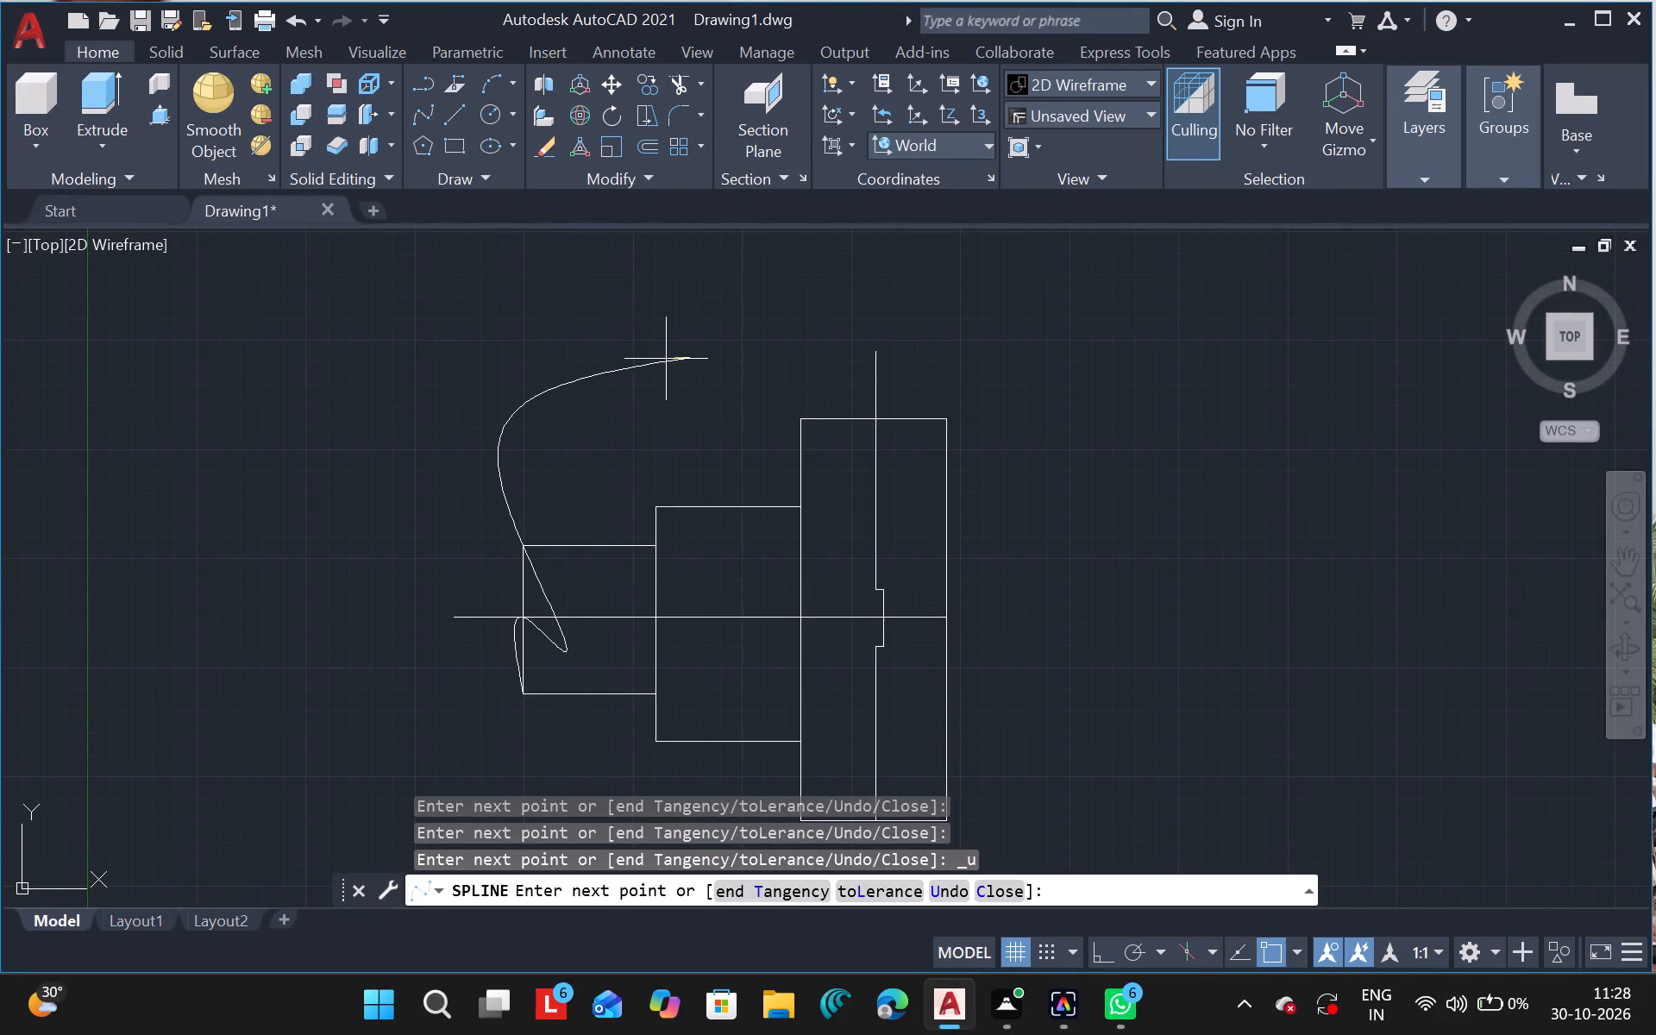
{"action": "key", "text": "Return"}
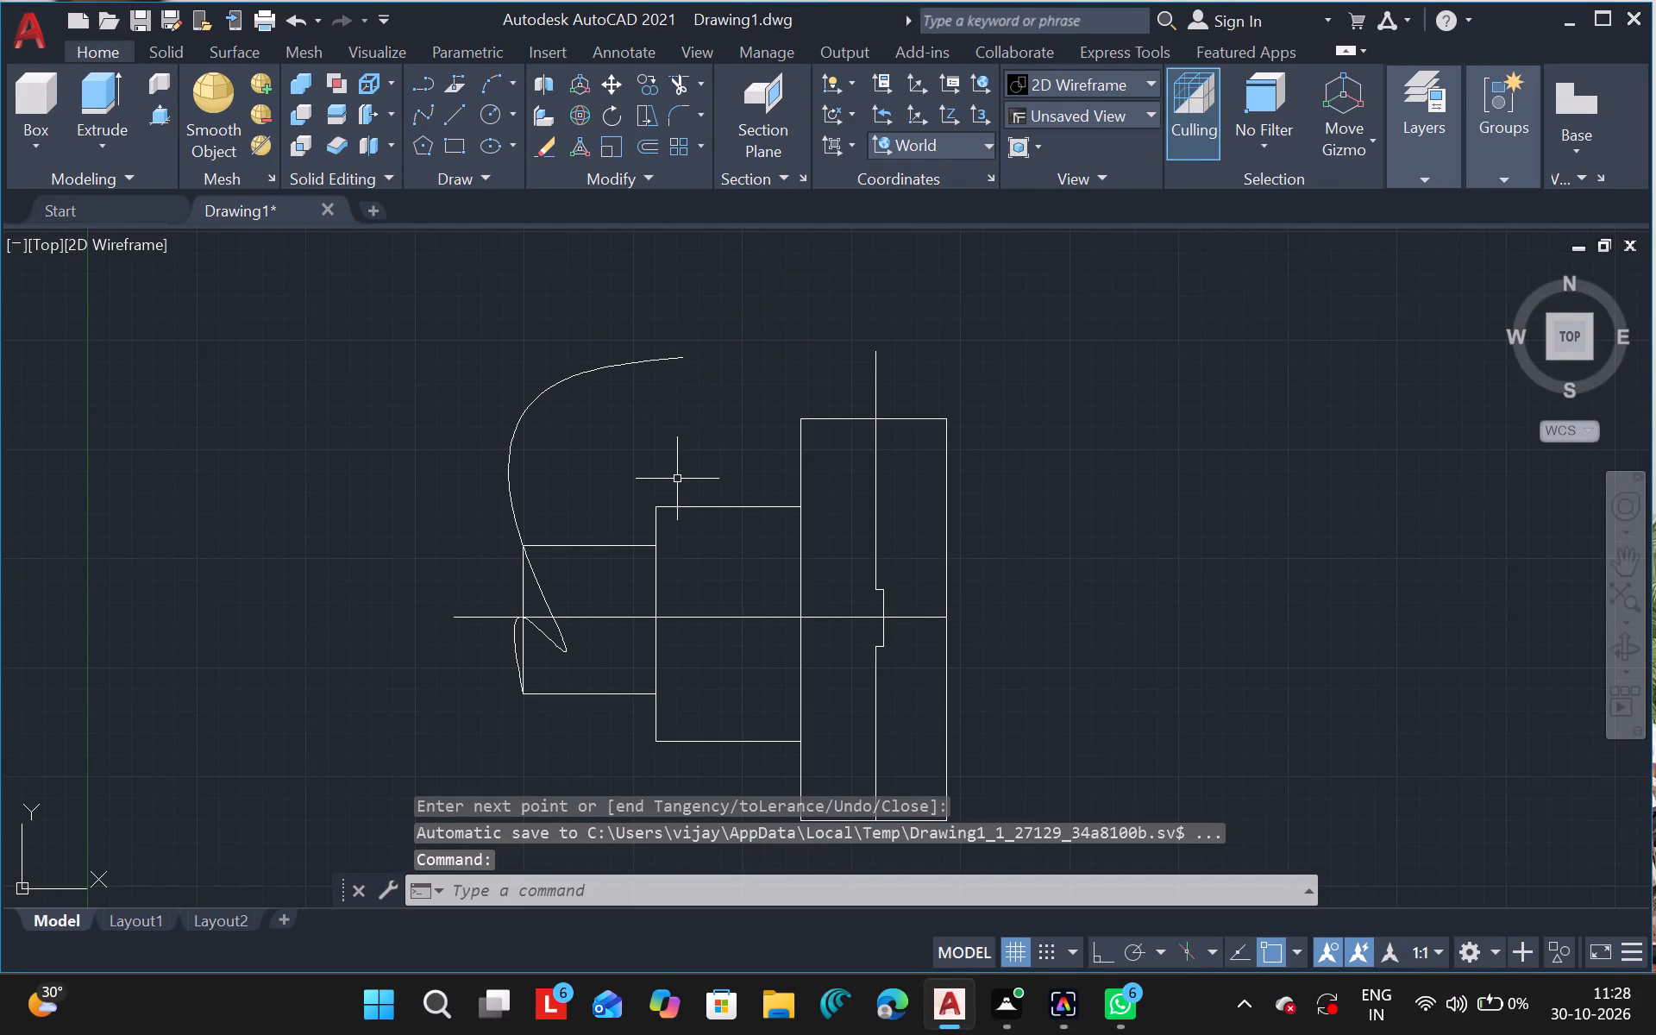
Trim off the spline's tail above the narrow box and the centreline's overhang beyond the box's left edge.
{"action": "type", "text": "tr"}
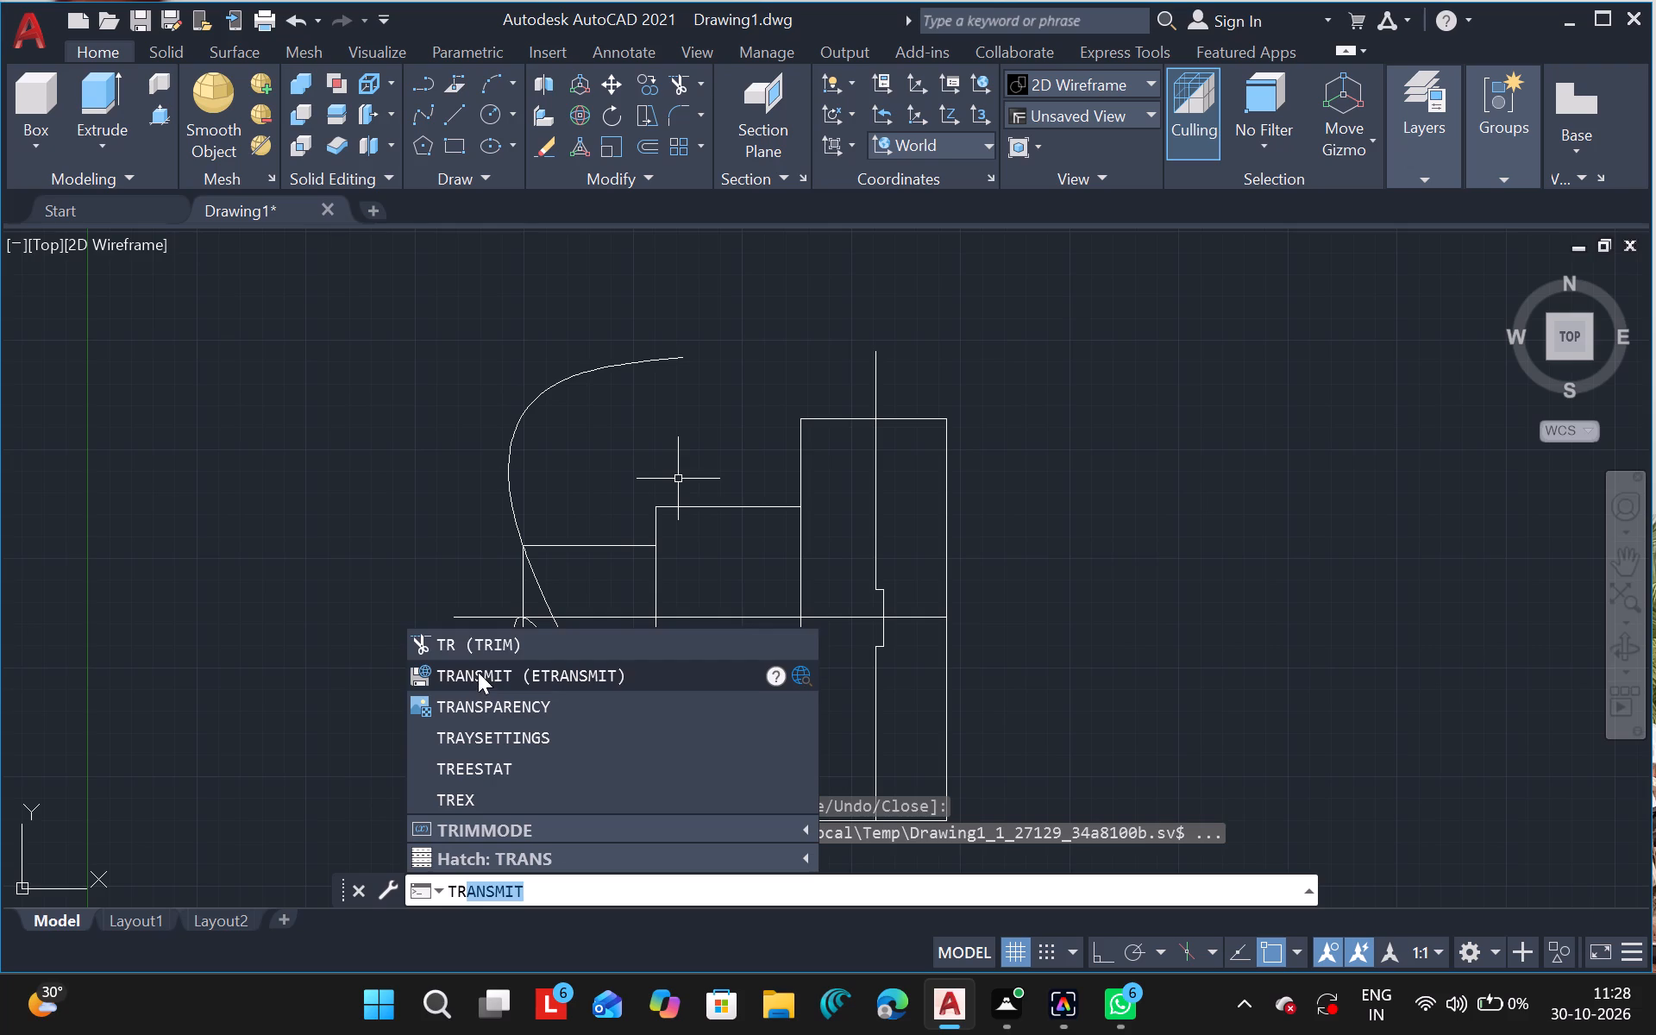
{"action": "left_click", "coordinate": [492, 648]}
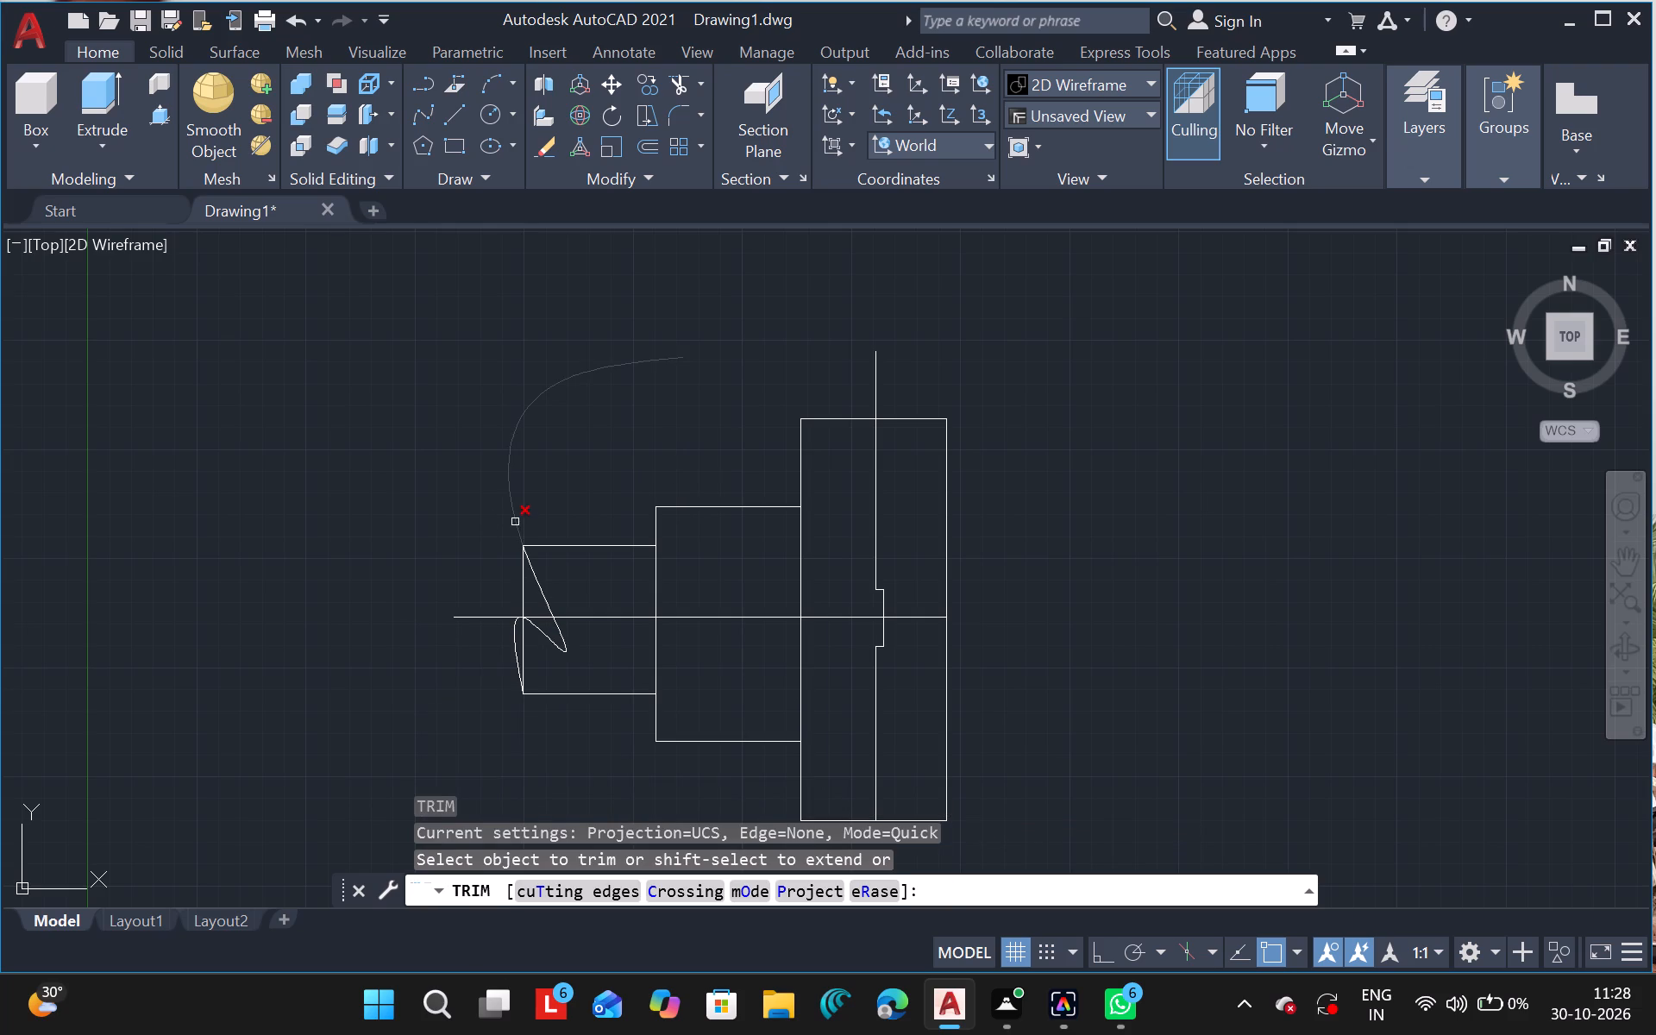
{"action": "left_click", "coordinate": [515, 522]}
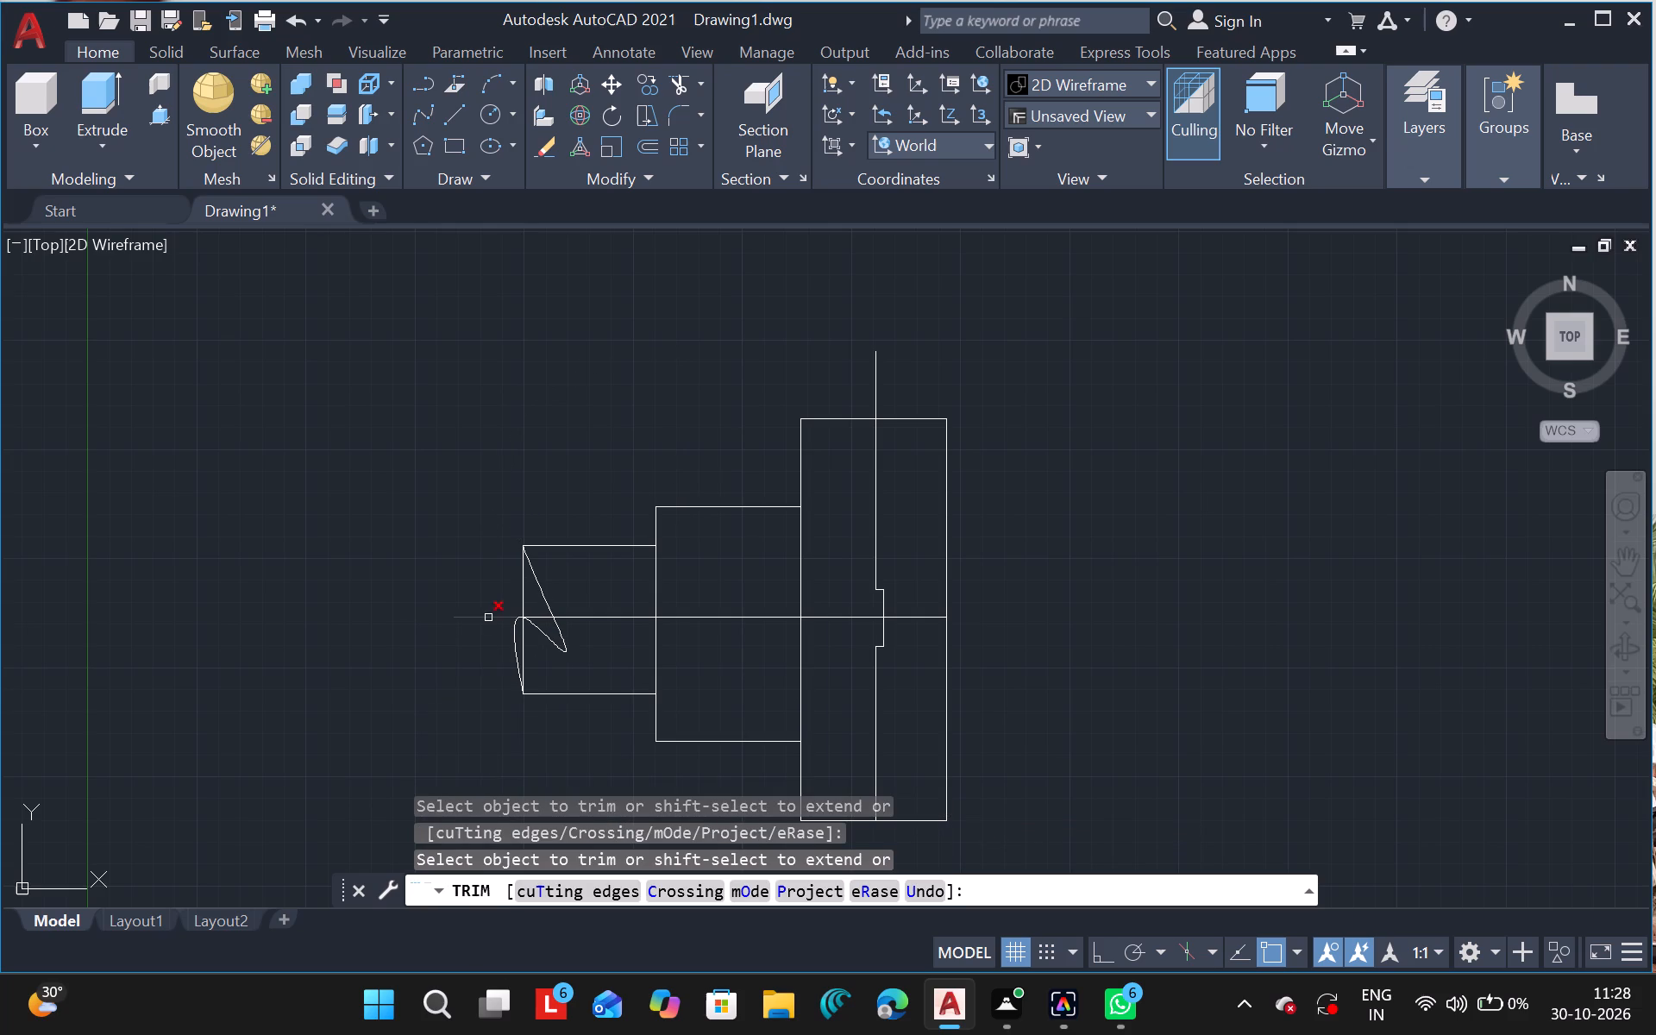
{"action": "left_click_drag", "start_coordinate": [488, 617], "coordinate": [524, 604]}
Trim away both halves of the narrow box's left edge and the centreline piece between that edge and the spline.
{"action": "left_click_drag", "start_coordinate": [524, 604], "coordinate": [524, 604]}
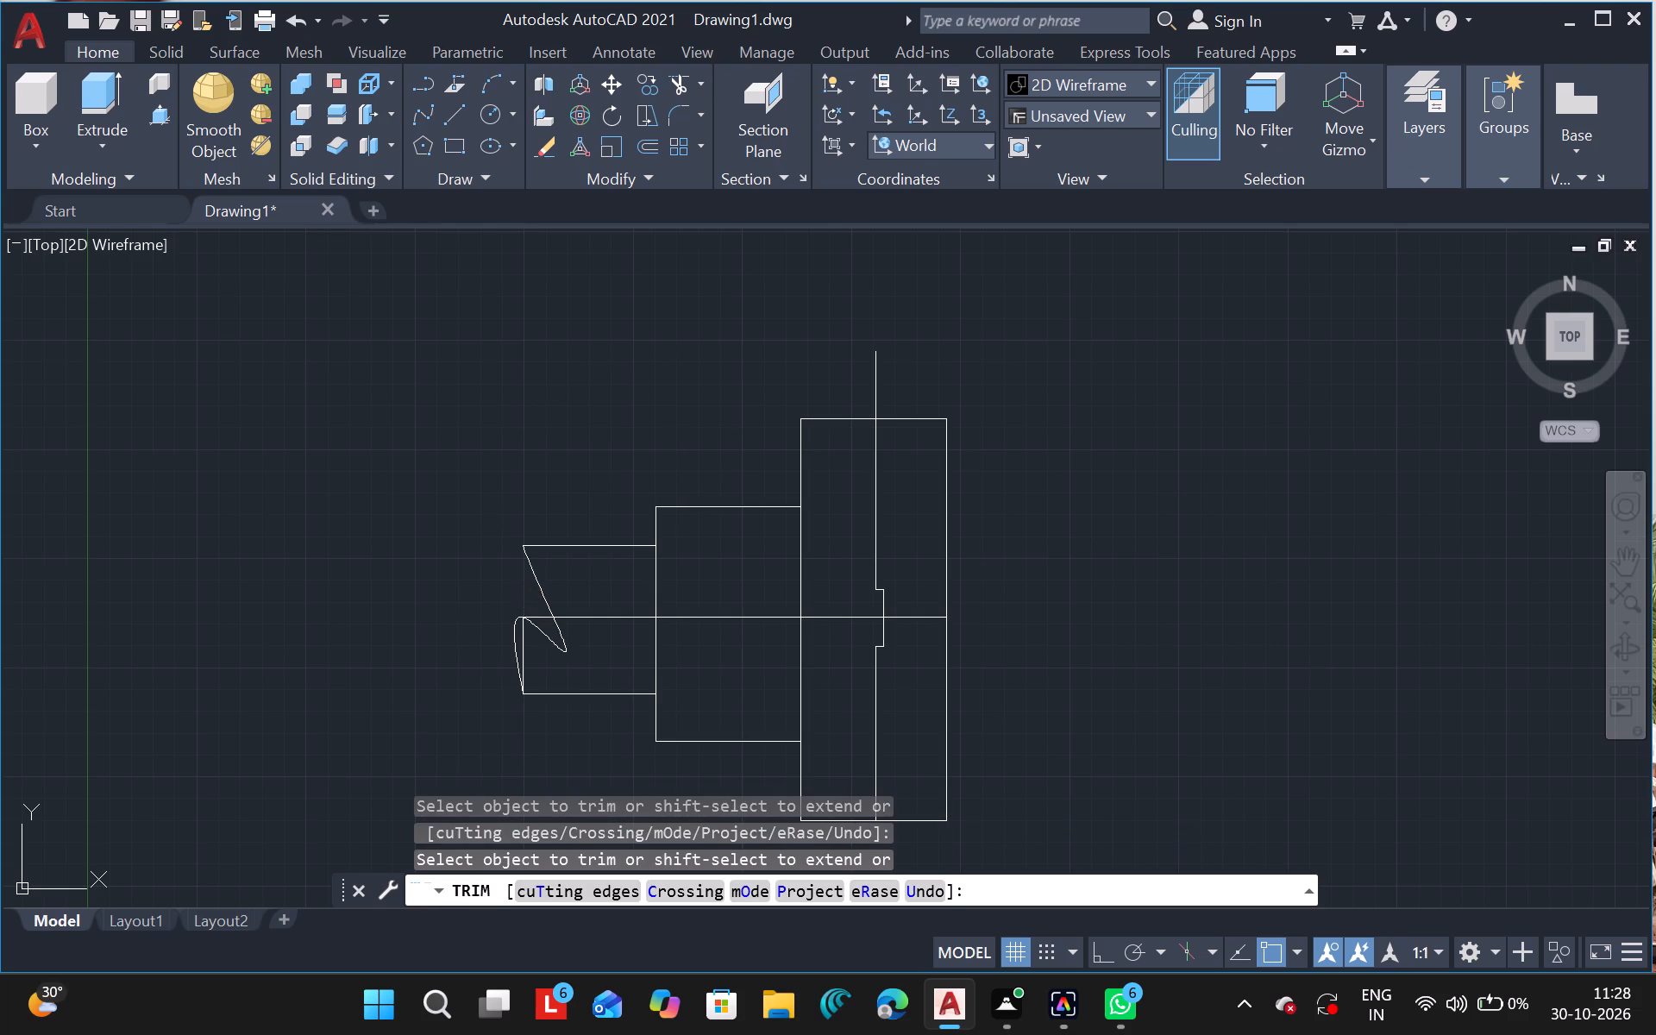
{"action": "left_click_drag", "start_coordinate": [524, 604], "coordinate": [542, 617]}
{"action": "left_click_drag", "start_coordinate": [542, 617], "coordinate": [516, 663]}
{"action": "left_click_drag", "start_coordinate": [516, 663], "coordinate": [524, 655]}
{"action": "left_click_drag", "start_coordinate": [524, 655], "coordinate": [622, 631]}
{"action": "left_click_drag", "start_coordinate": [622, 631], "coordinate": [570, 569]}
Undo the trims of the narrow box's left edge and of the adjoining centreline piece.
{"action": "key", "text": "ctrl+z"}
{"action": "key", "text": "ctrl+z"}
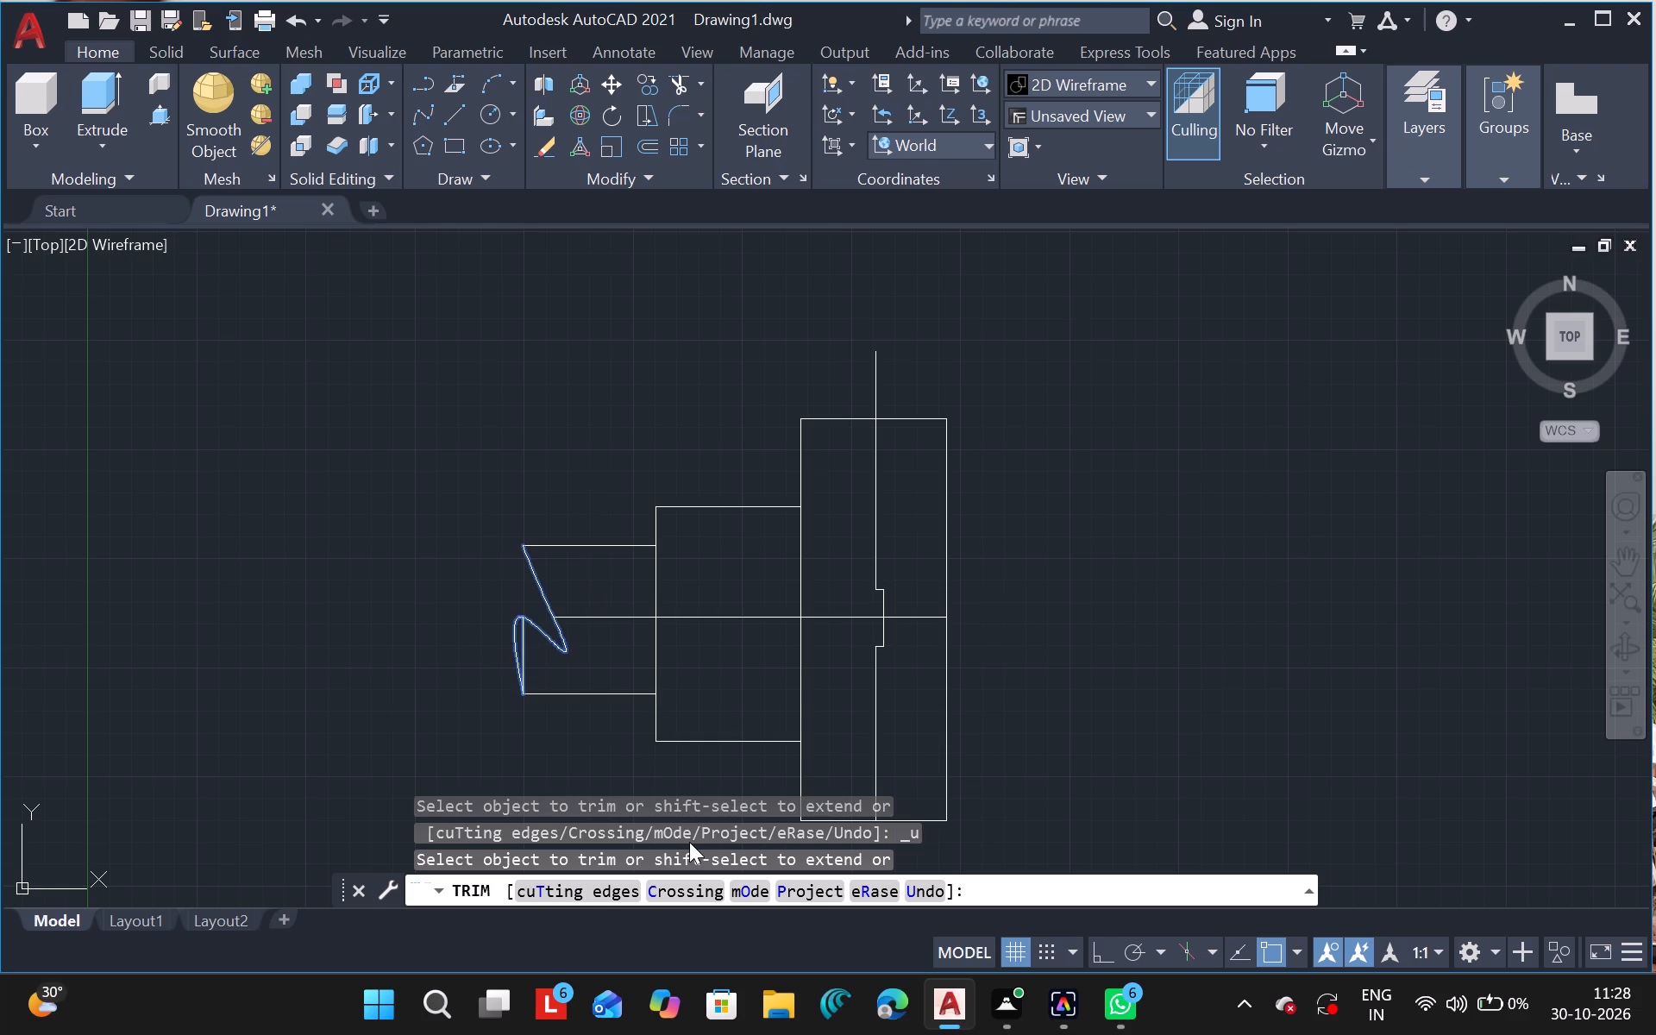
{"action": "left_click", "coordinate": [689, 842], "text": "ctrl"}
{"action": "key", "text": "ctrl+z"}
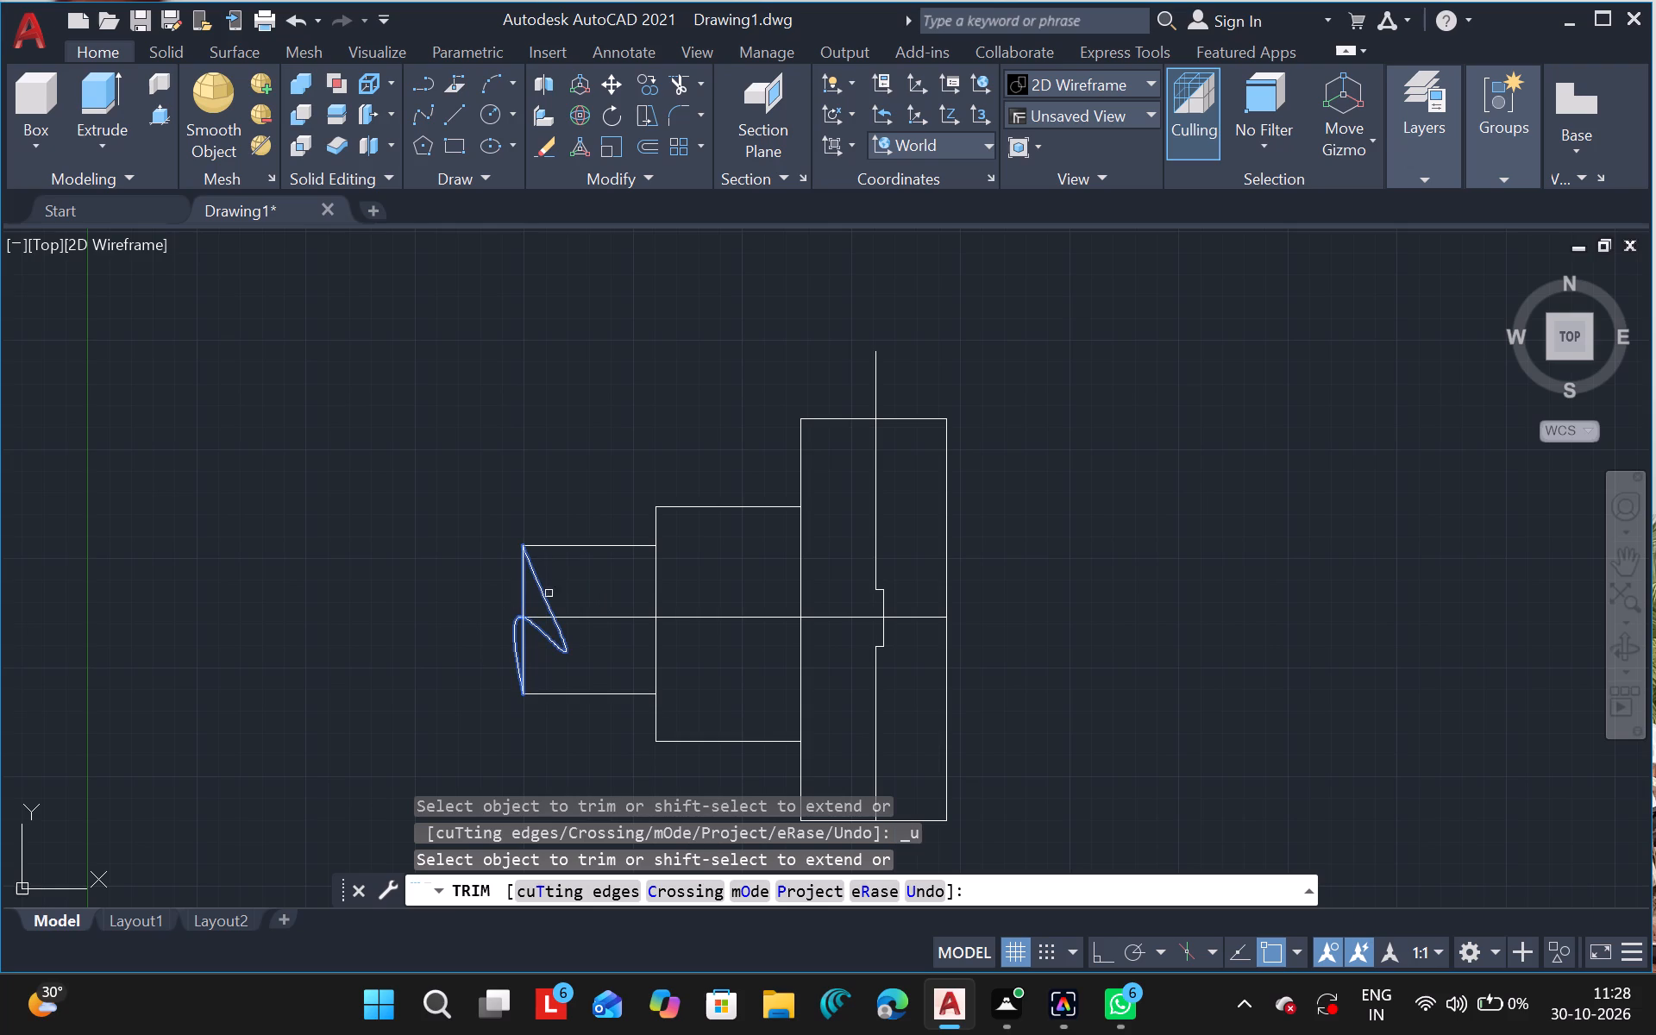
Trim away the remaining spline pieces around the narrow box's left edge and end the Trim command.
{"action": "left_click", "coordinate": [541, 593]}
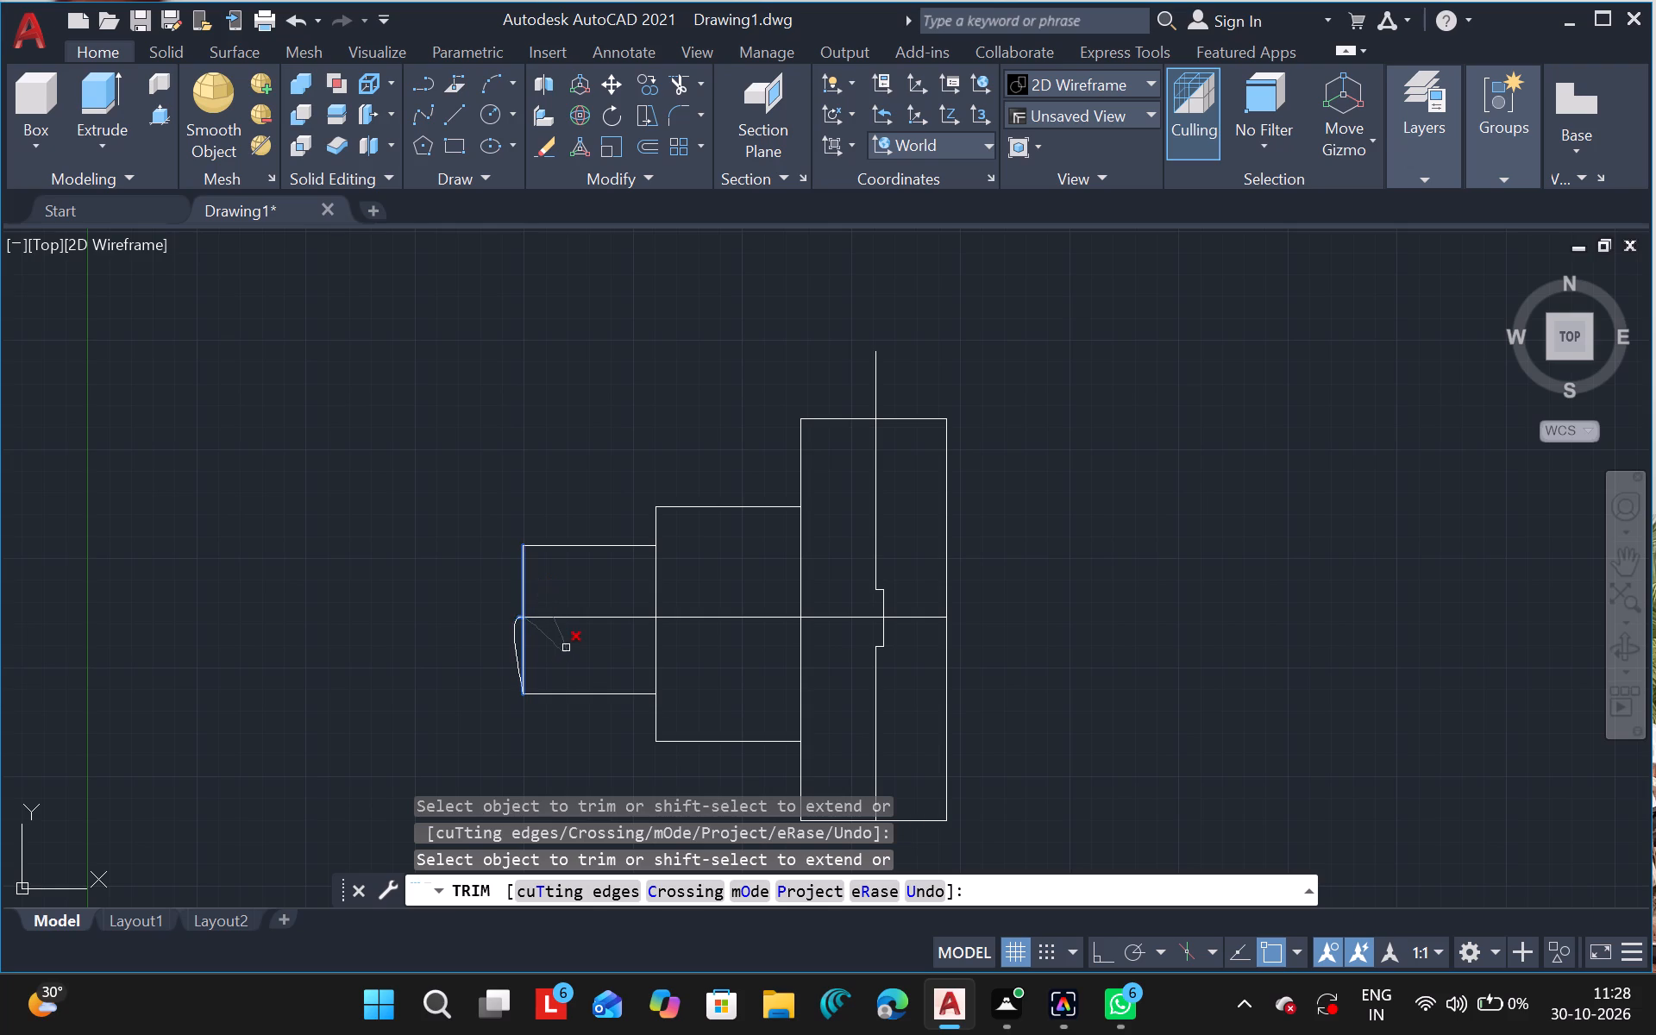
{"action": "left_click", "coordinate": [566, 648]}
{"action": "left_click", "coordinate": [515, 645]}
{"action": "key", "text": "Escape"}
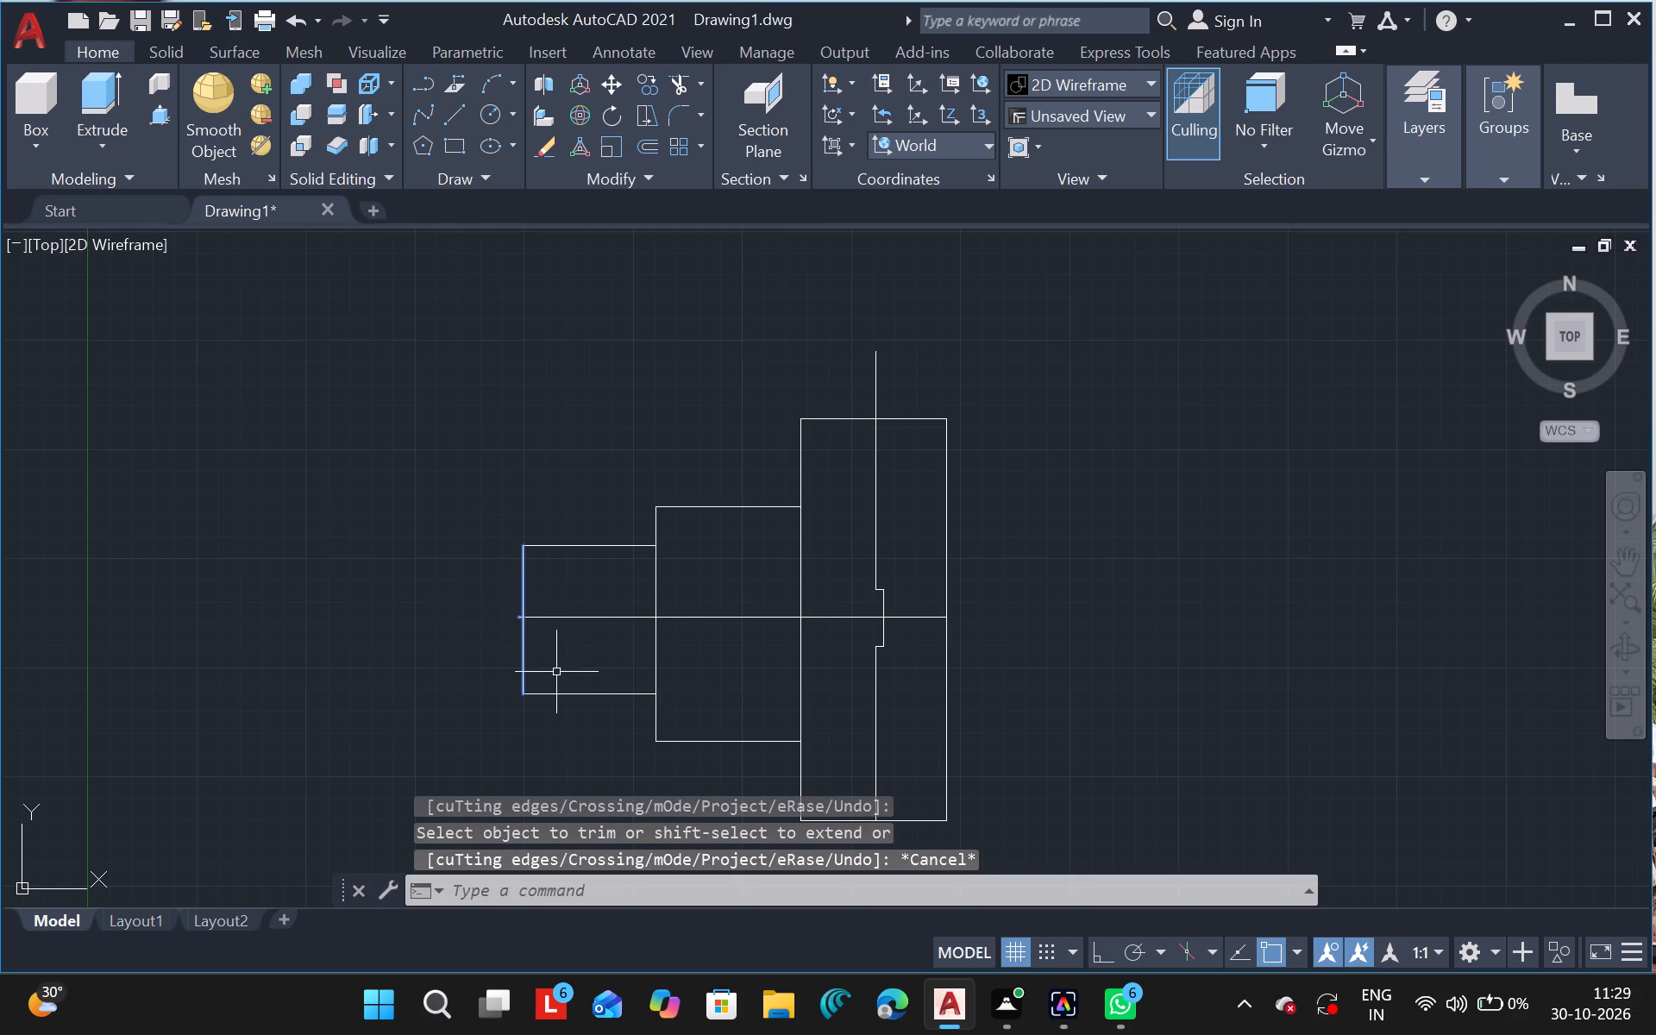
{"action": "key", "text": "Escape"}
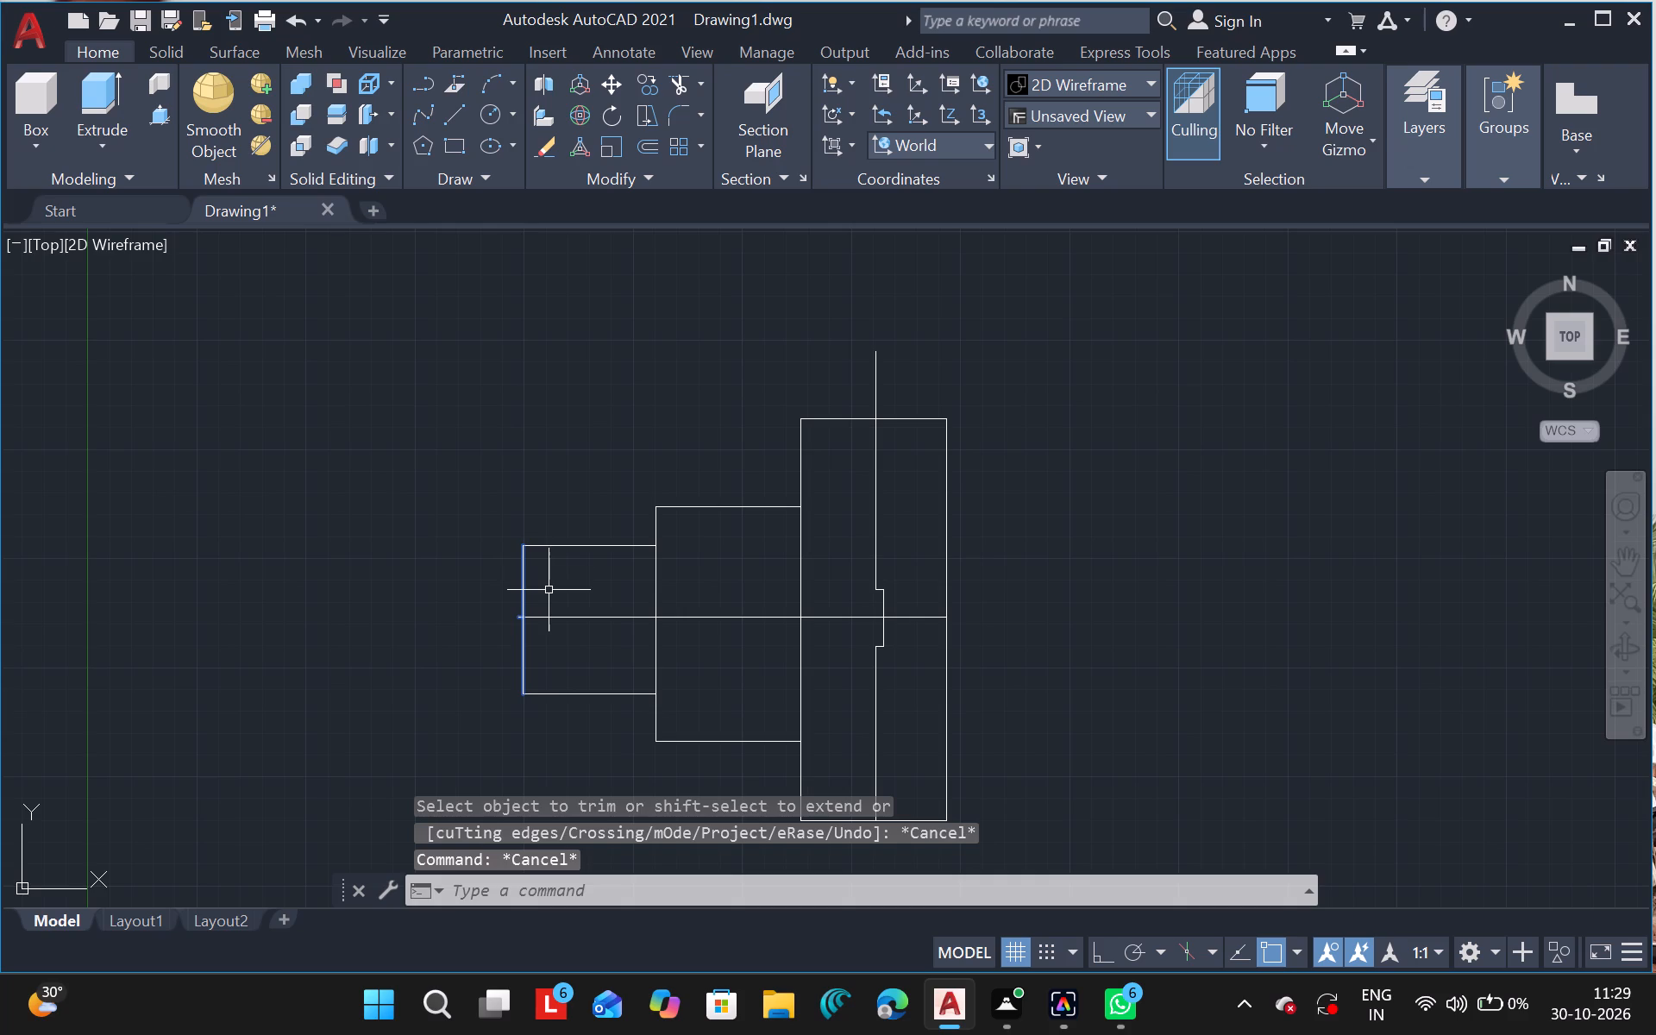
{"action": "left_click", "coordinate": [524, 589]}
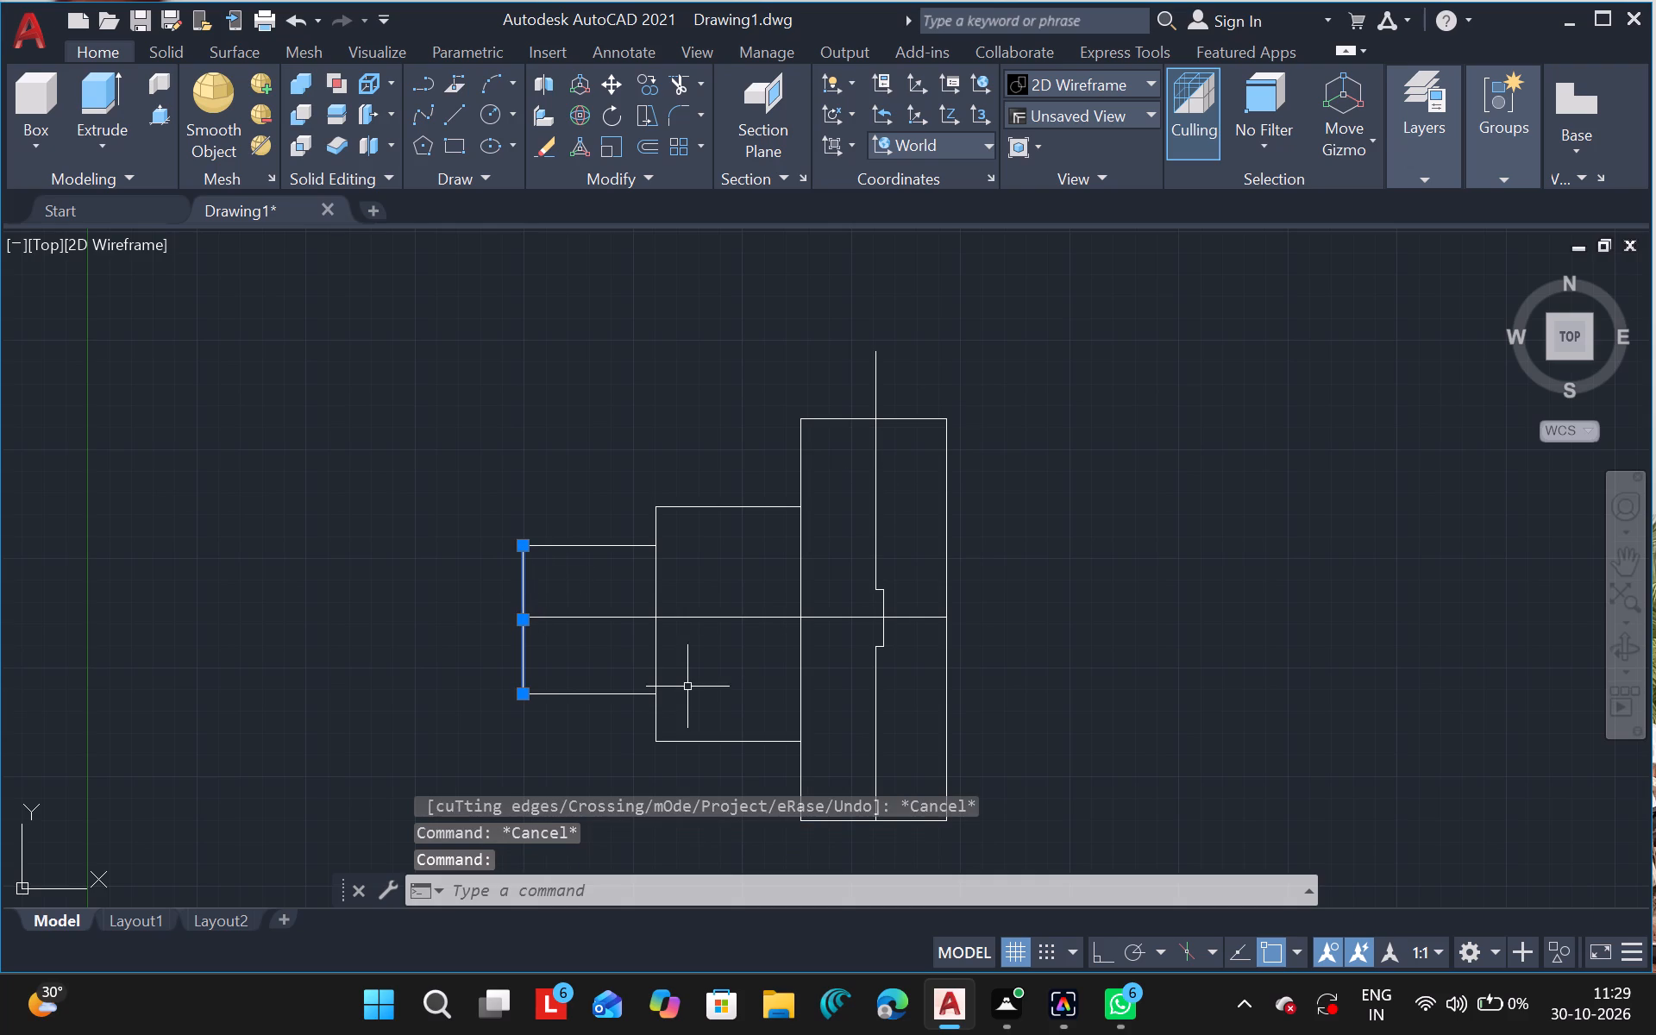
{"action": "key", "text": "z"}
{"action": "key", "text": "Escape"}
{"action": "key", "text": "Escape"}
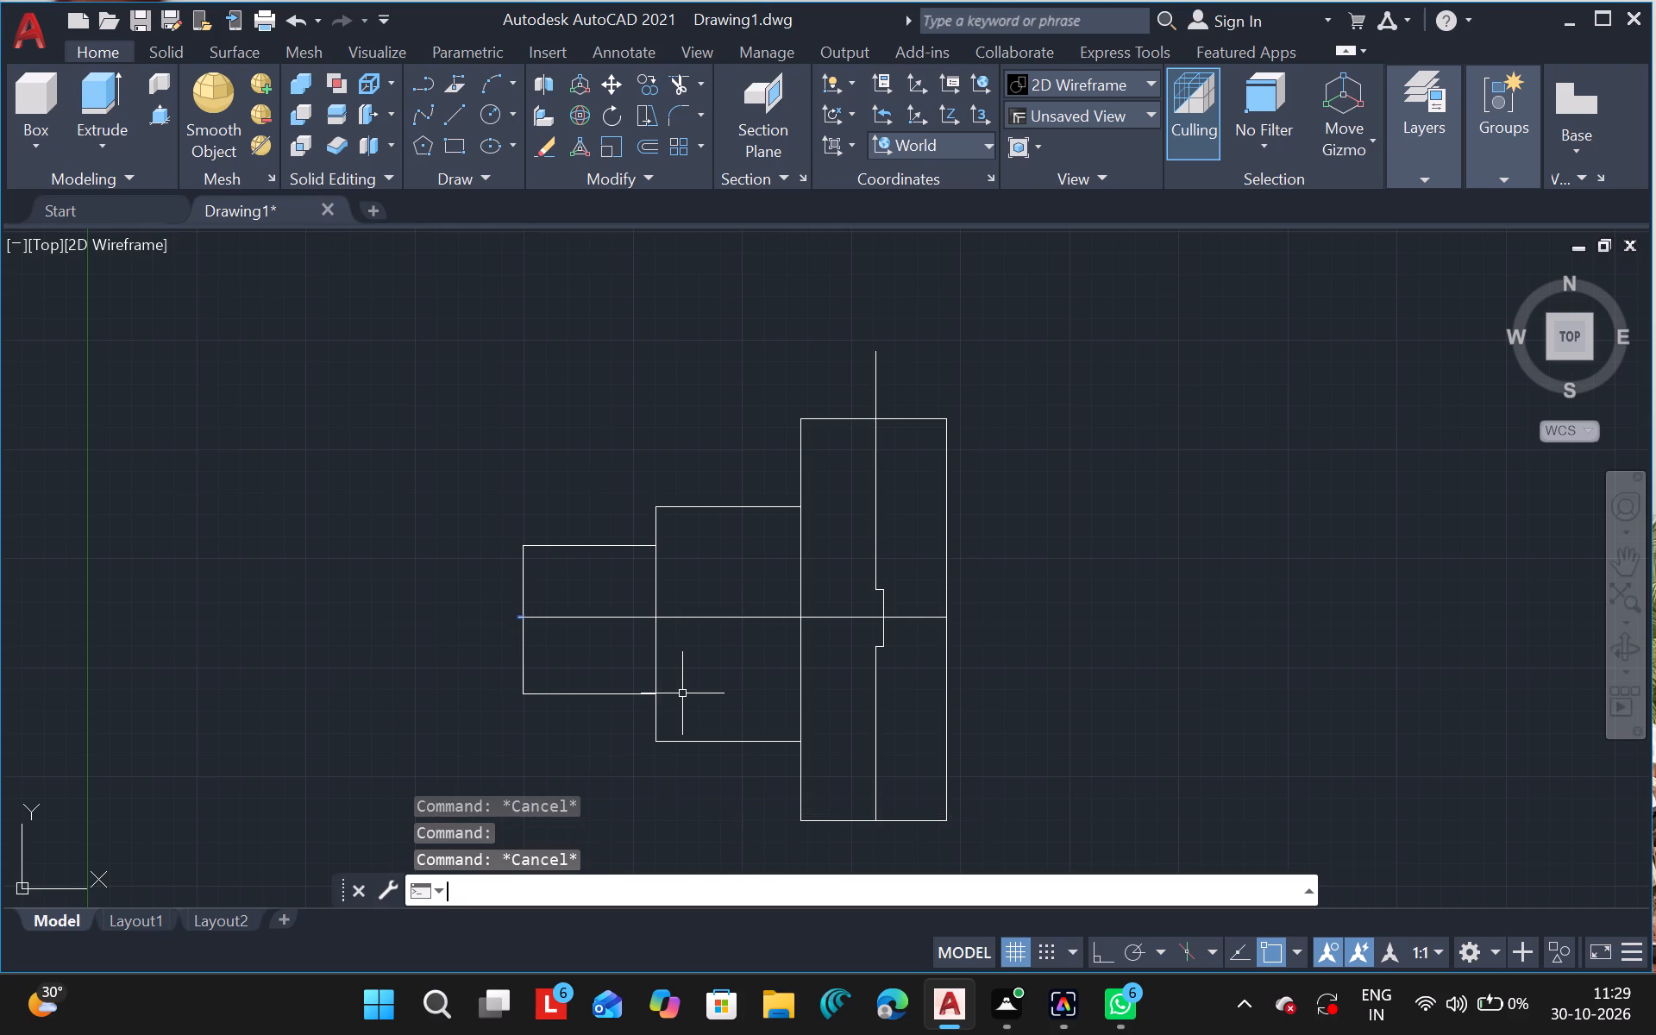
Draw a spline from the narrow box's lower-left corner through the centreline's left end, a centreline point inside the box and the upper-left corner, ending above the box.
{"action": "left_click", "coordinate": [428, 113]}
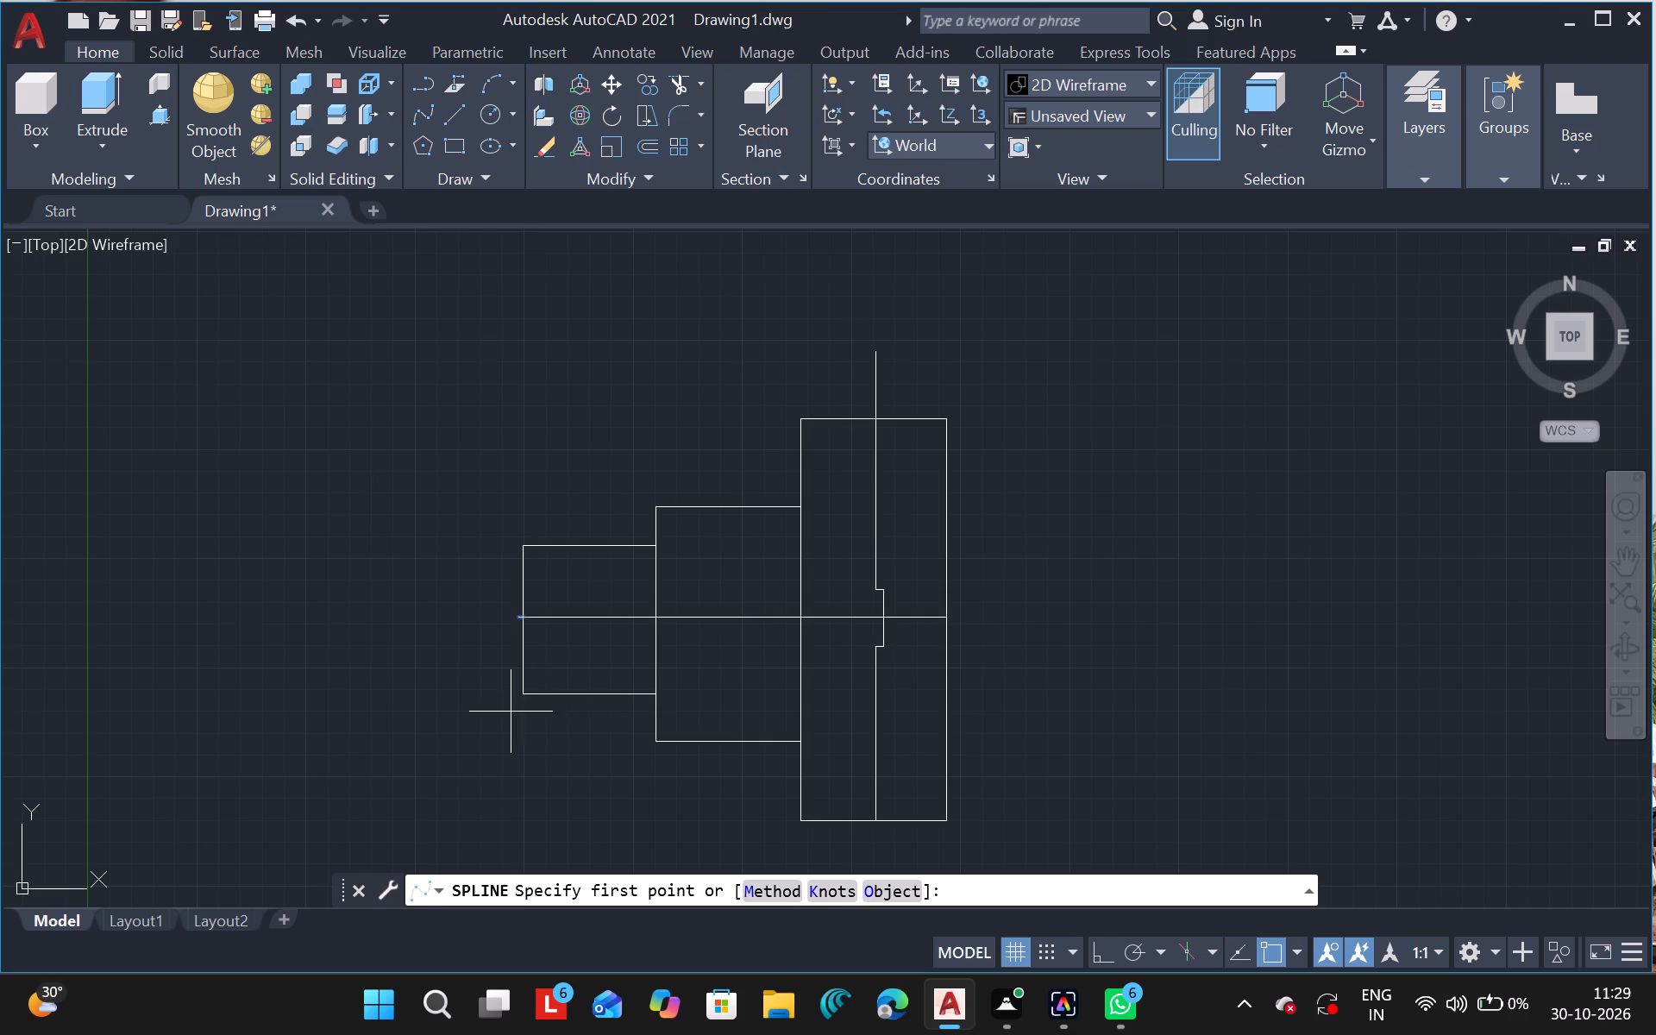
{"action": "left_click", "coordinate": [524, 690]}
{"action": "left_click", "coordinate": [526, 623]}
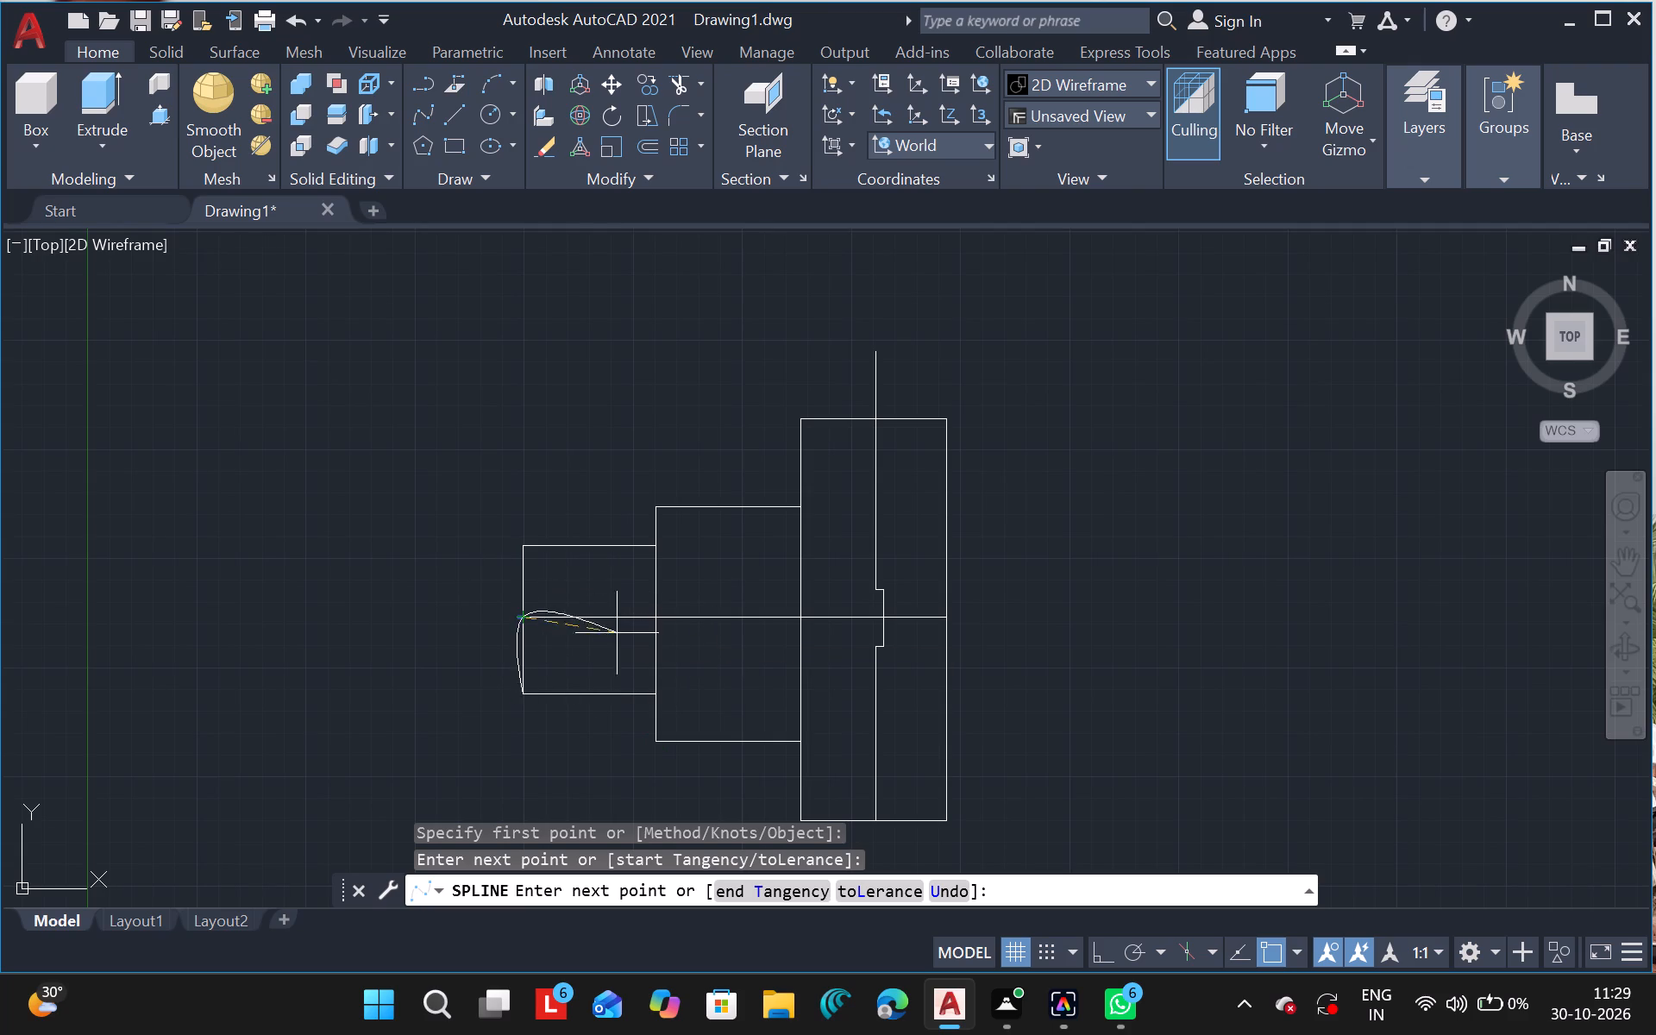
{"action": "left_click", "coordinate": [552, 620]}
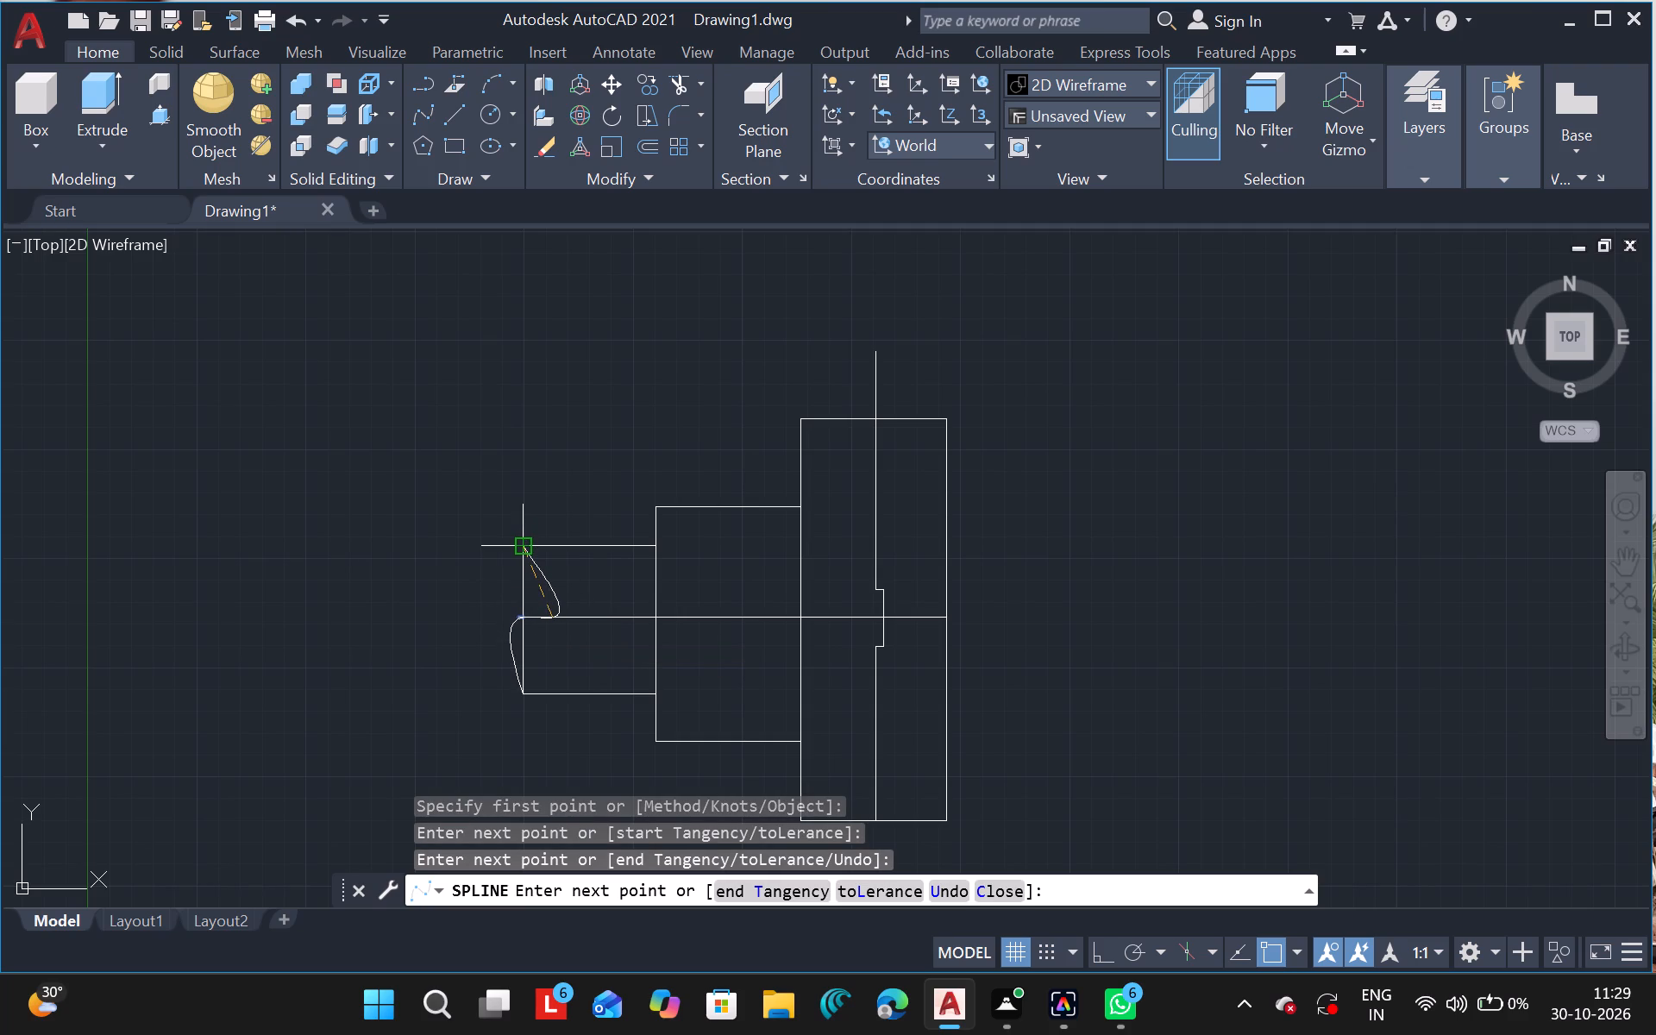
{"action": "left_click", "coordinate": [525, 554]}
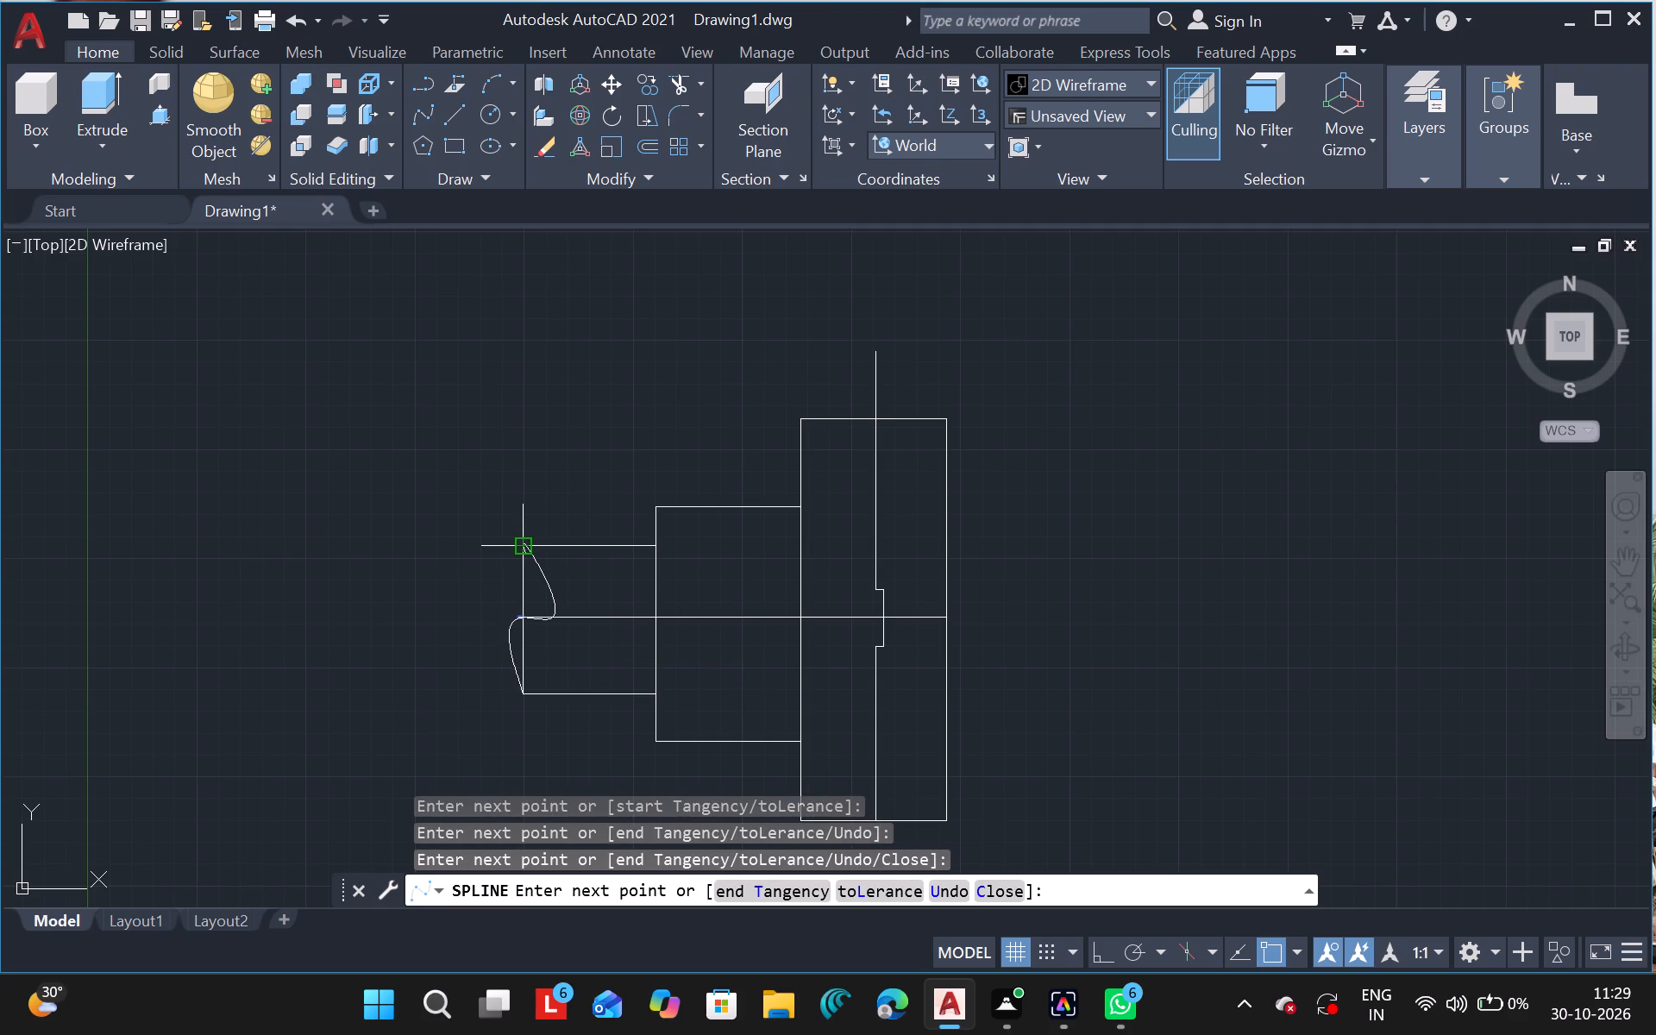
{"action": "left_click", "coordinate": [646, 369]}
{"action": "key", "text": "Return"}
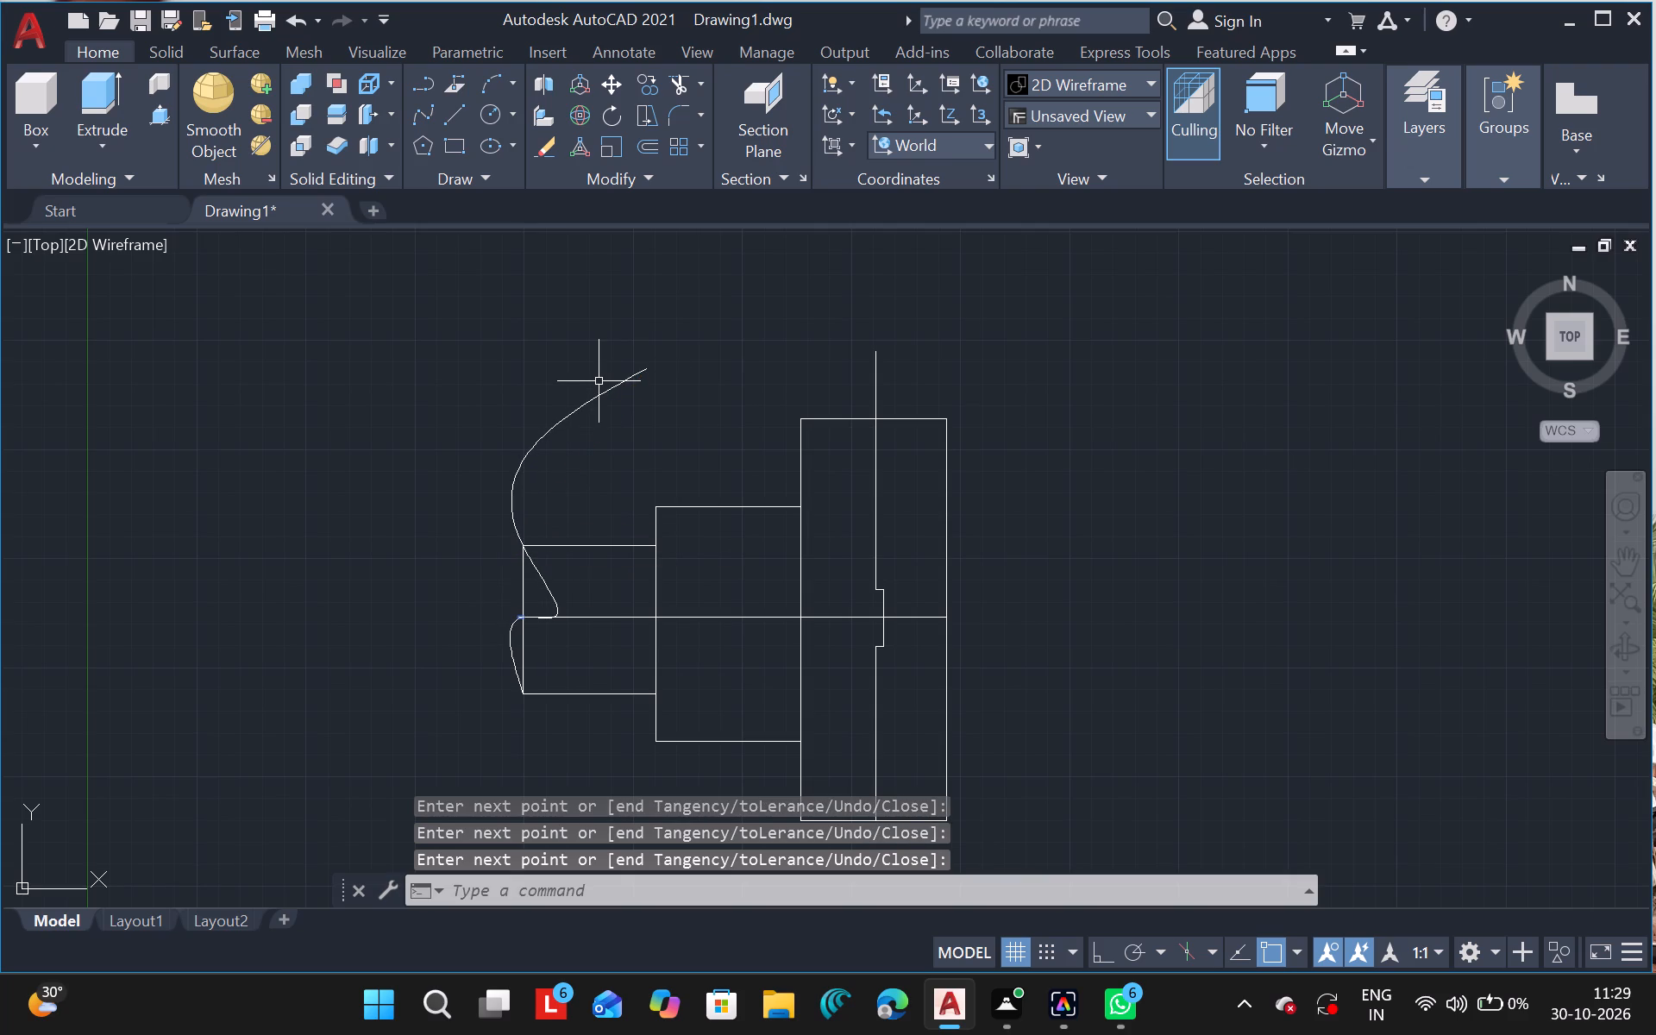
Trim off the spline's tail above the narrow box and both halves of the box's left edge.
{"action": "type", "text": "tr"}
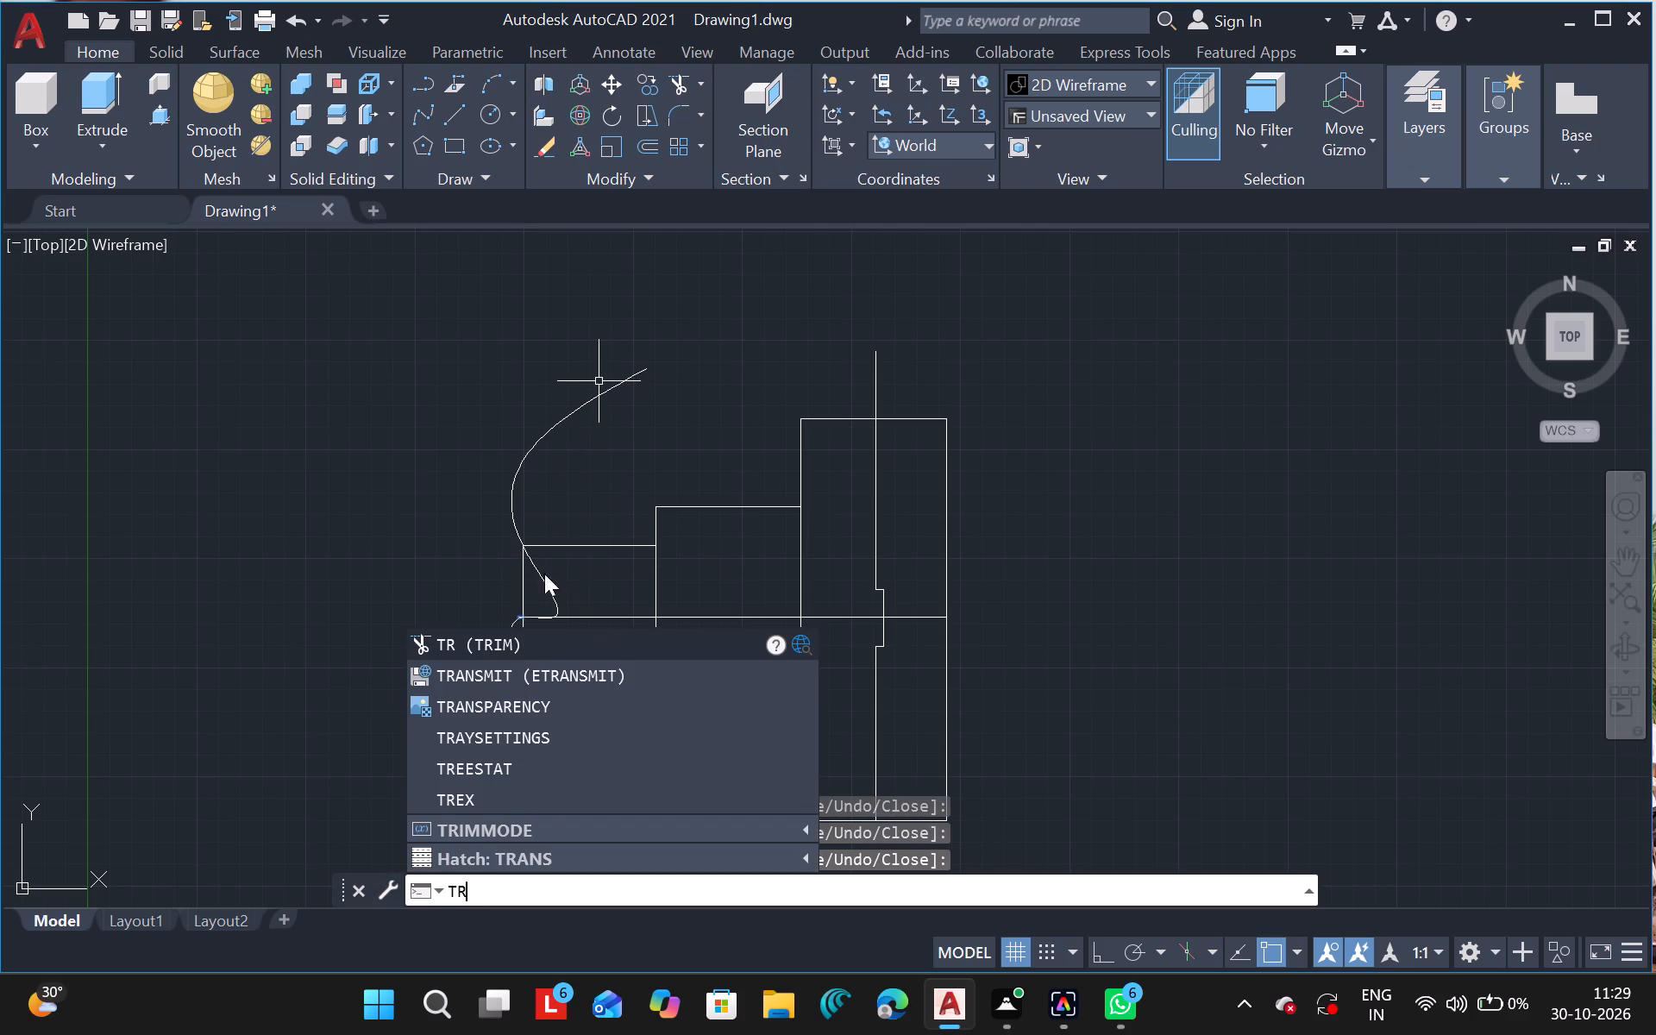
{"action": "left_click", "coordinate": [518, 643]}
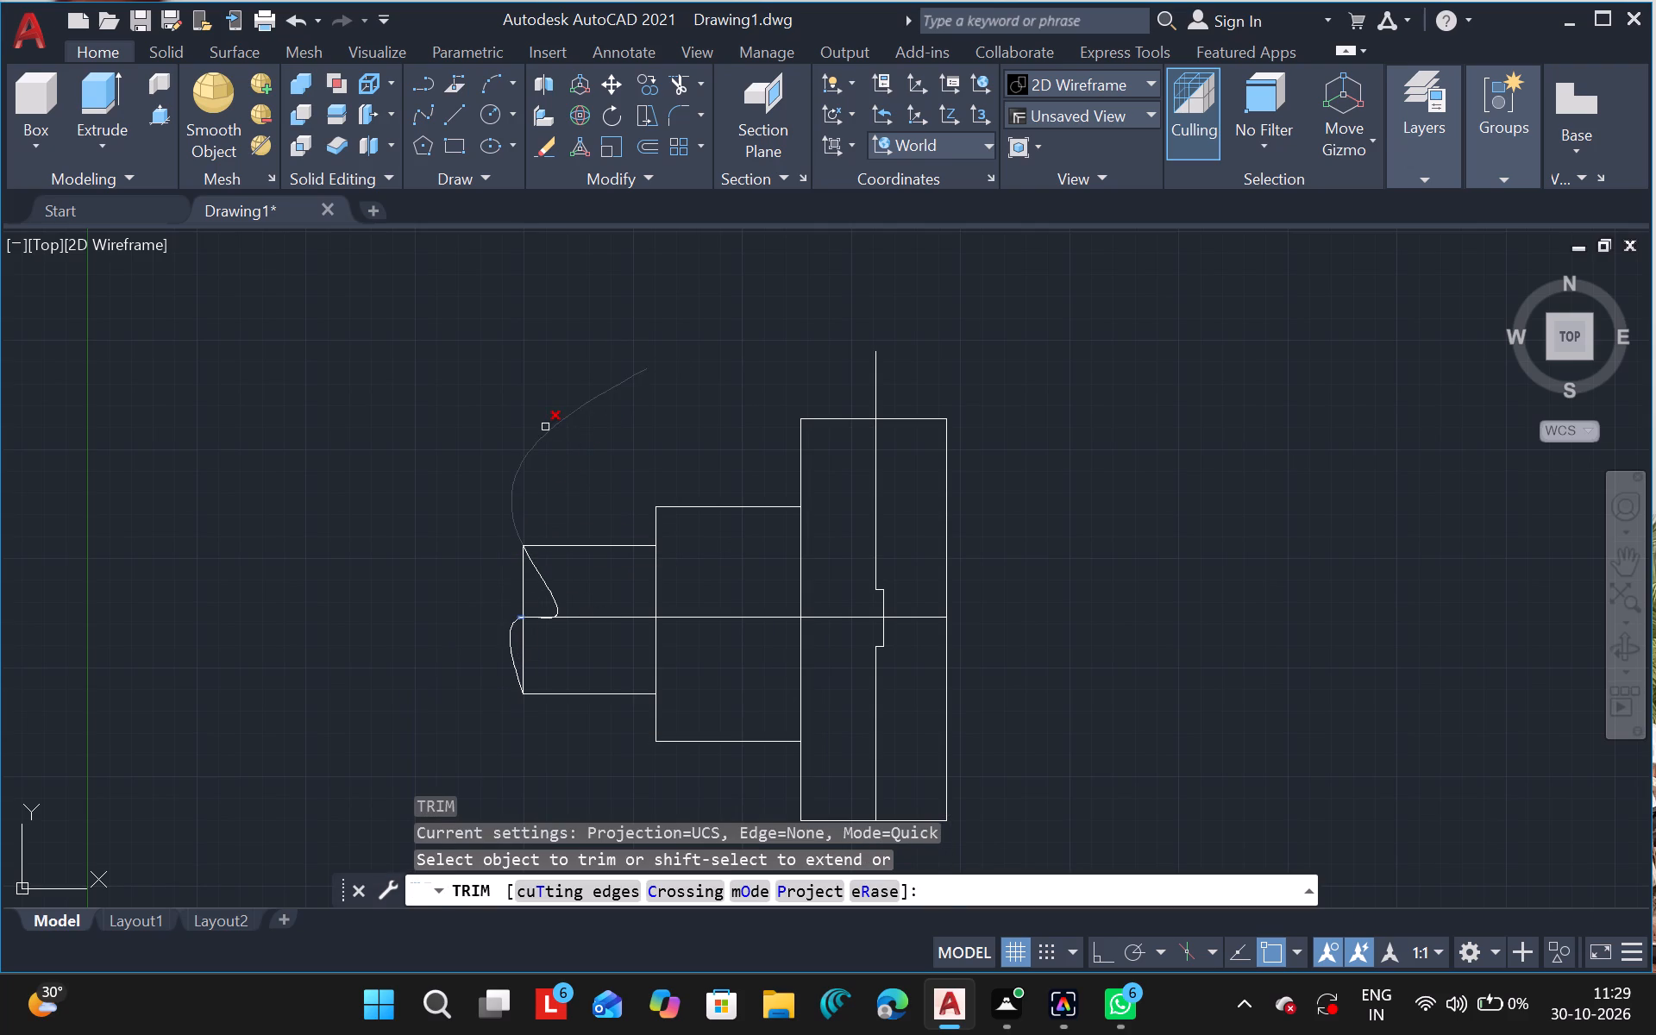
{"action": "left_click", "coordinate": [545, 427]}
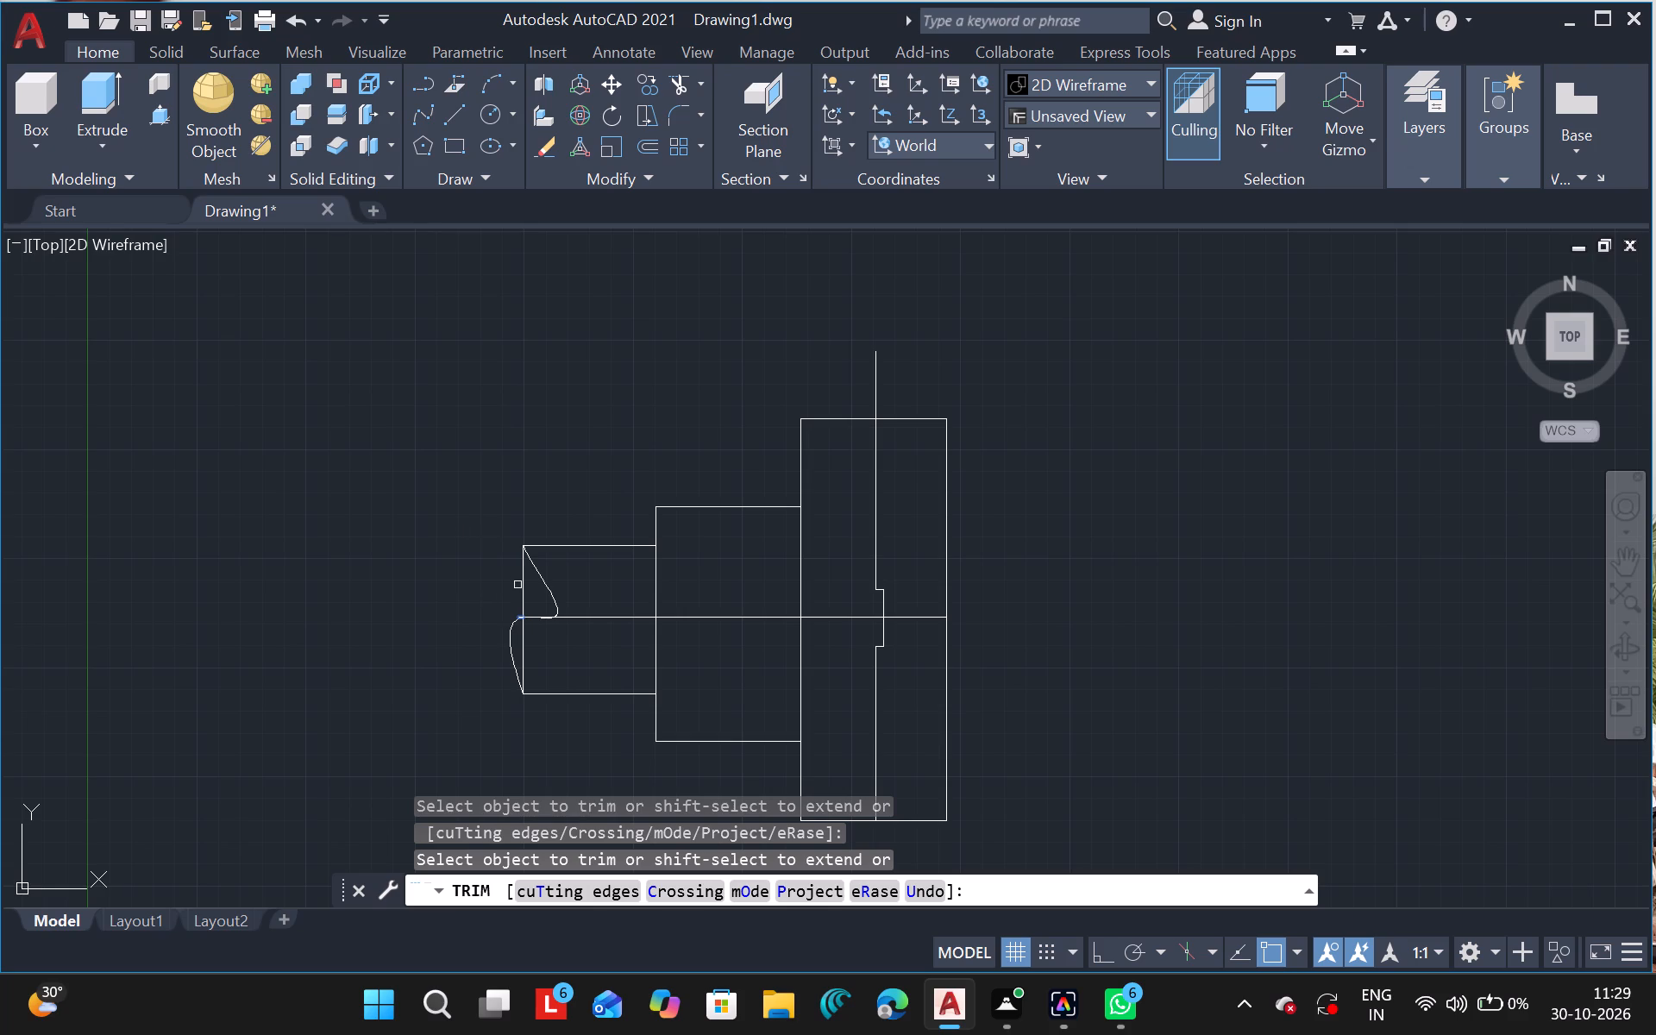
{"action": "left_click_drag", "start_coordinate": [524, 589], "coordinate": [526, 659]}
{"action": "left_click_drag", "start_coordinate": [526, 659], "coordinate": [556, 664]}
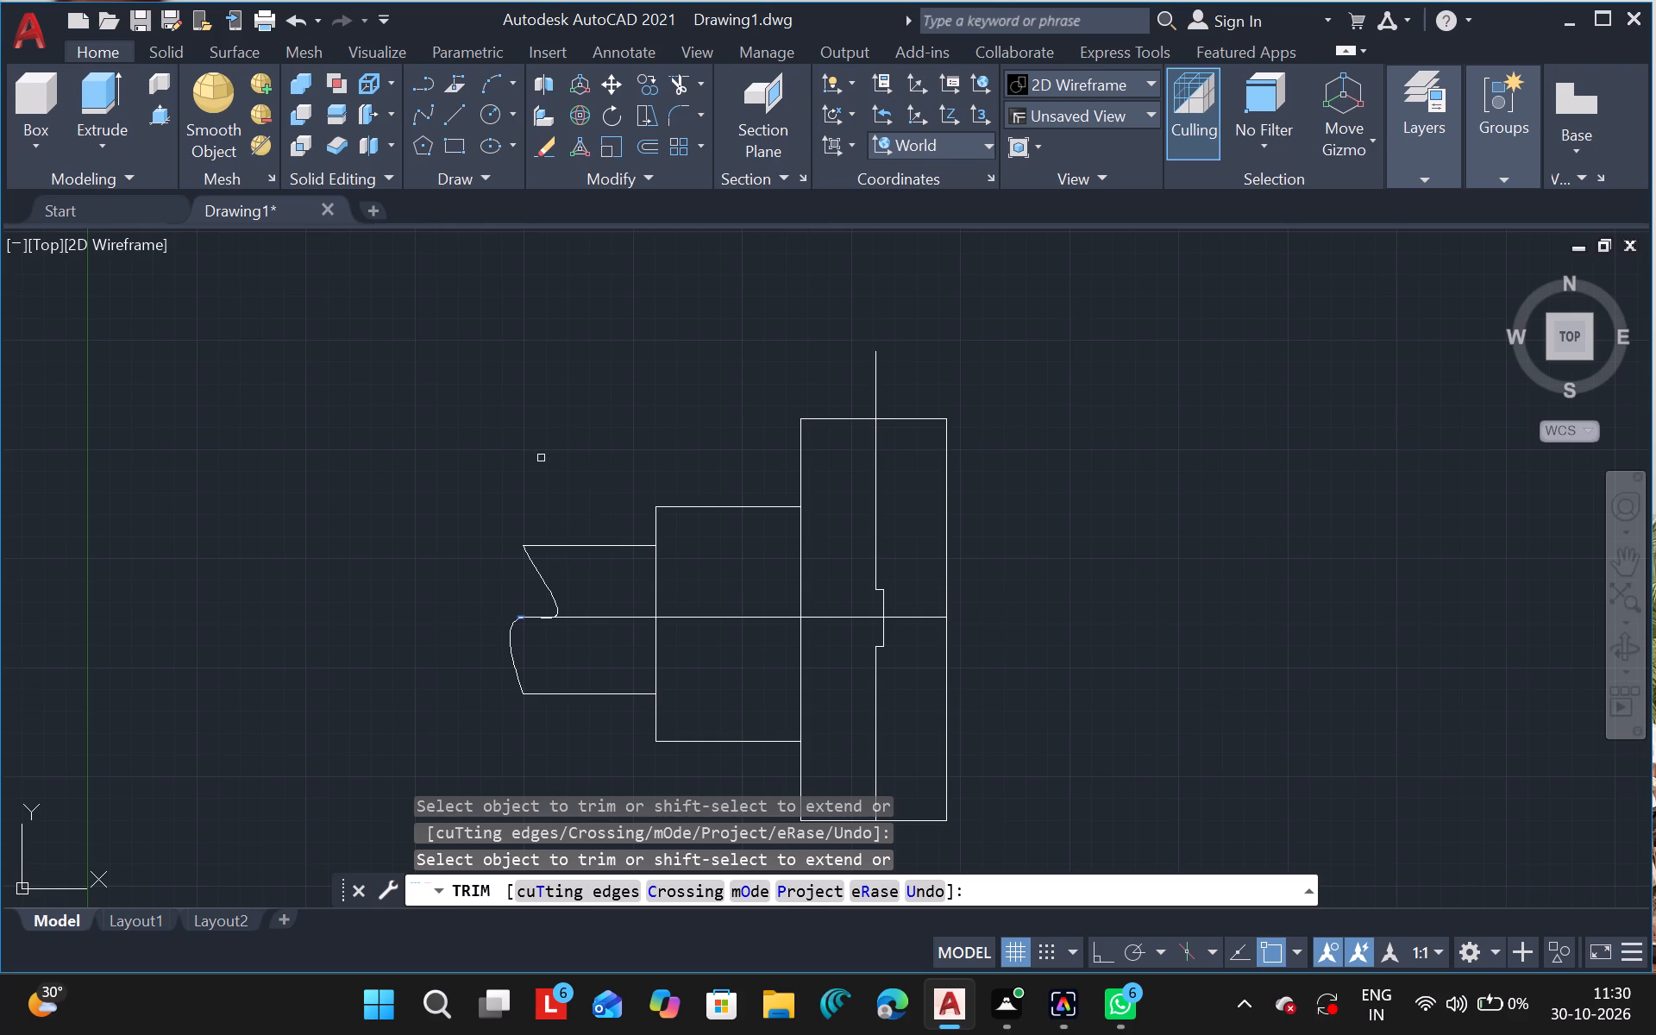
{"action": "key", "text": "Escape"}
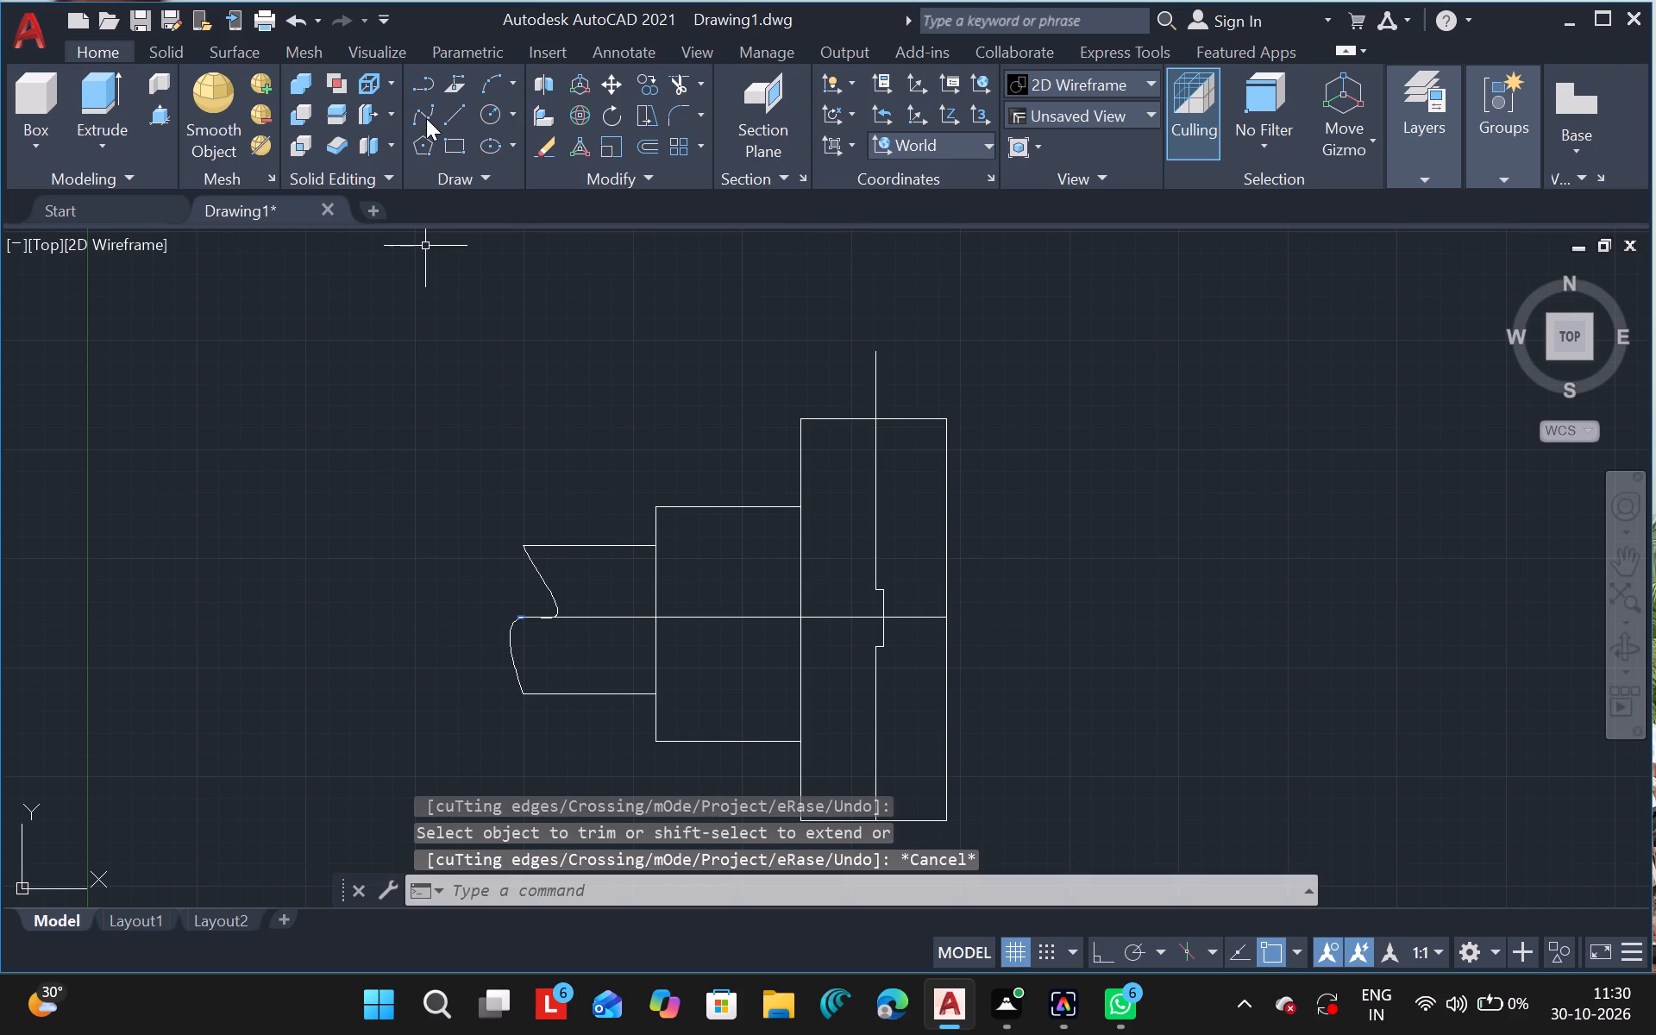
Draw a second spline from the narrow box's upper-left corner through the centreline's left end and the first spline's inner bend, ending inside the box.
{"action": "left_click", "coordinate": [426, 118]}
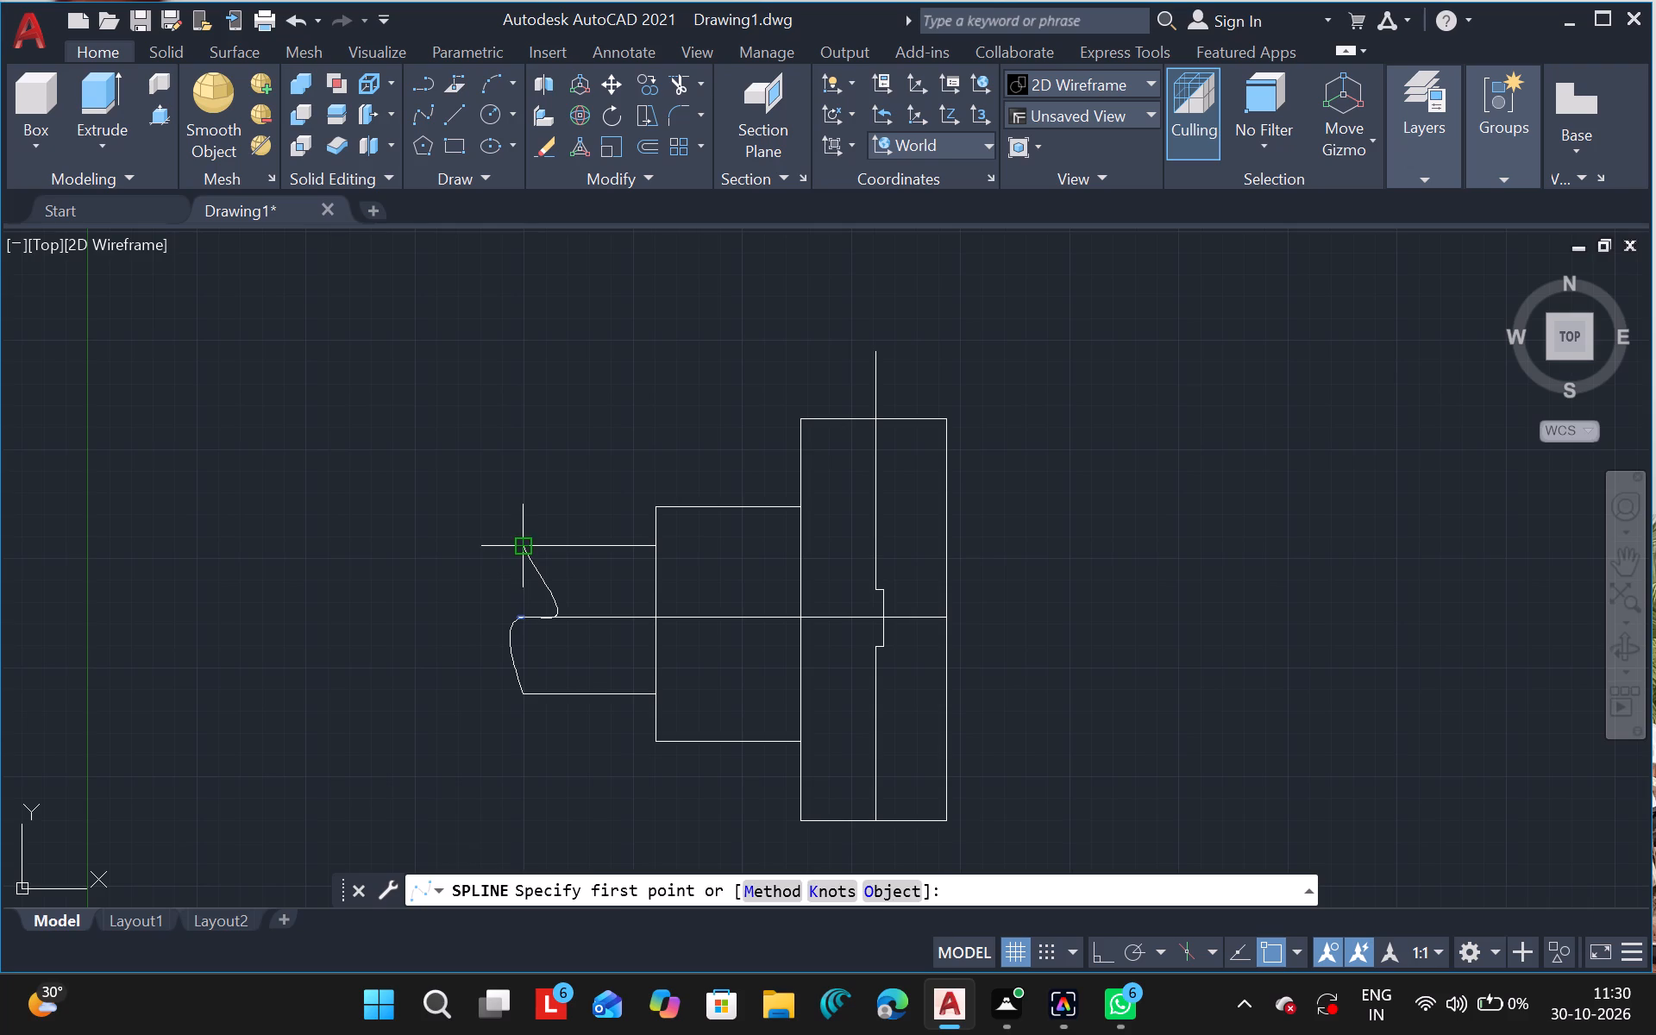
{"action": "left_click_drag", "start_coordinate": [524, 539], "coordinate": [521, 611]}
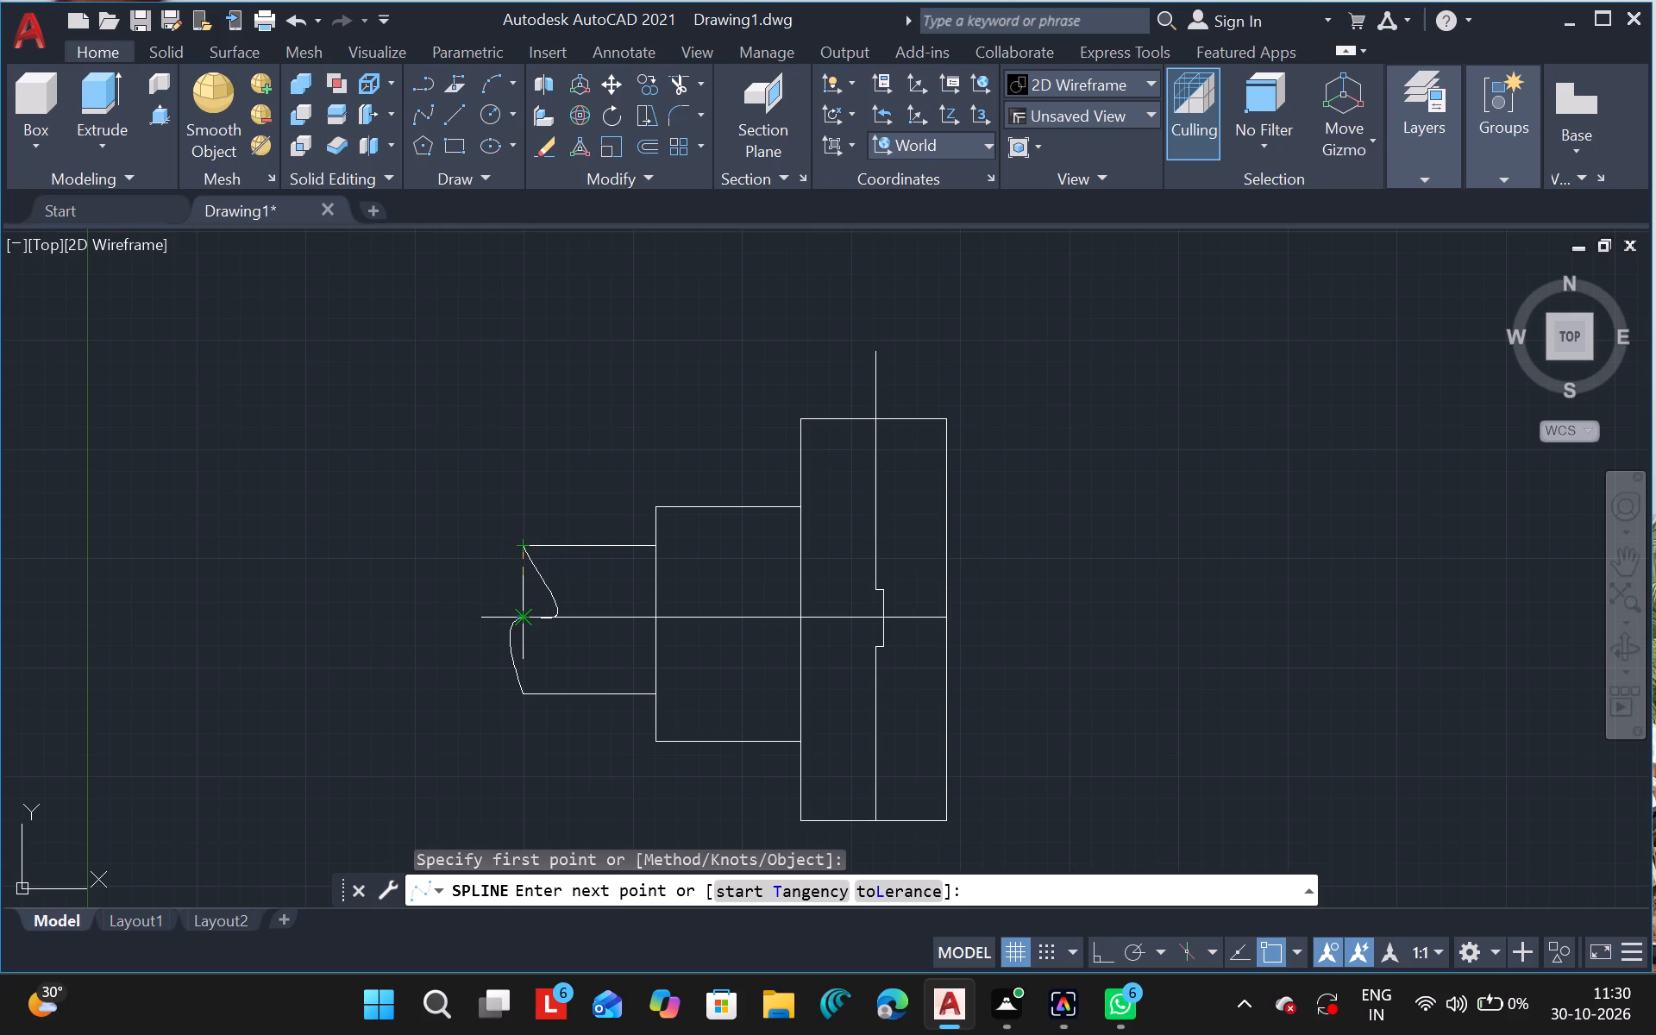
{"action": "left_click", "coordinate": [521, 611]}
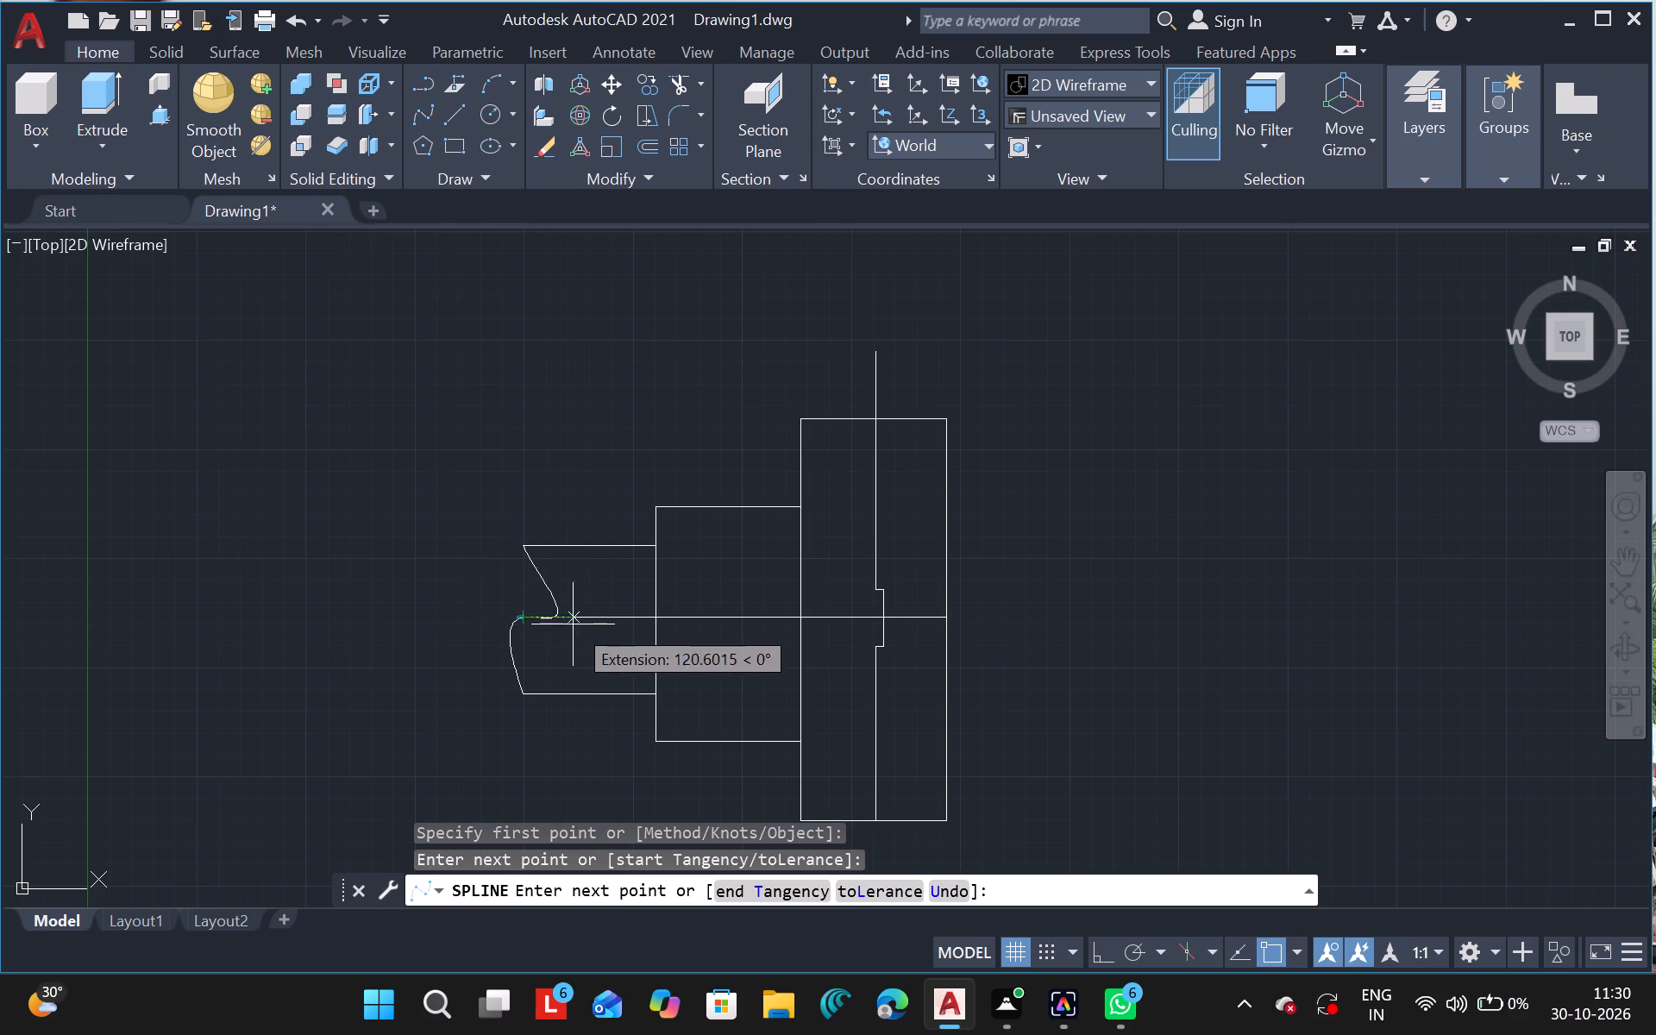
{"action": "left_click", "coordinate": [549, 611]}
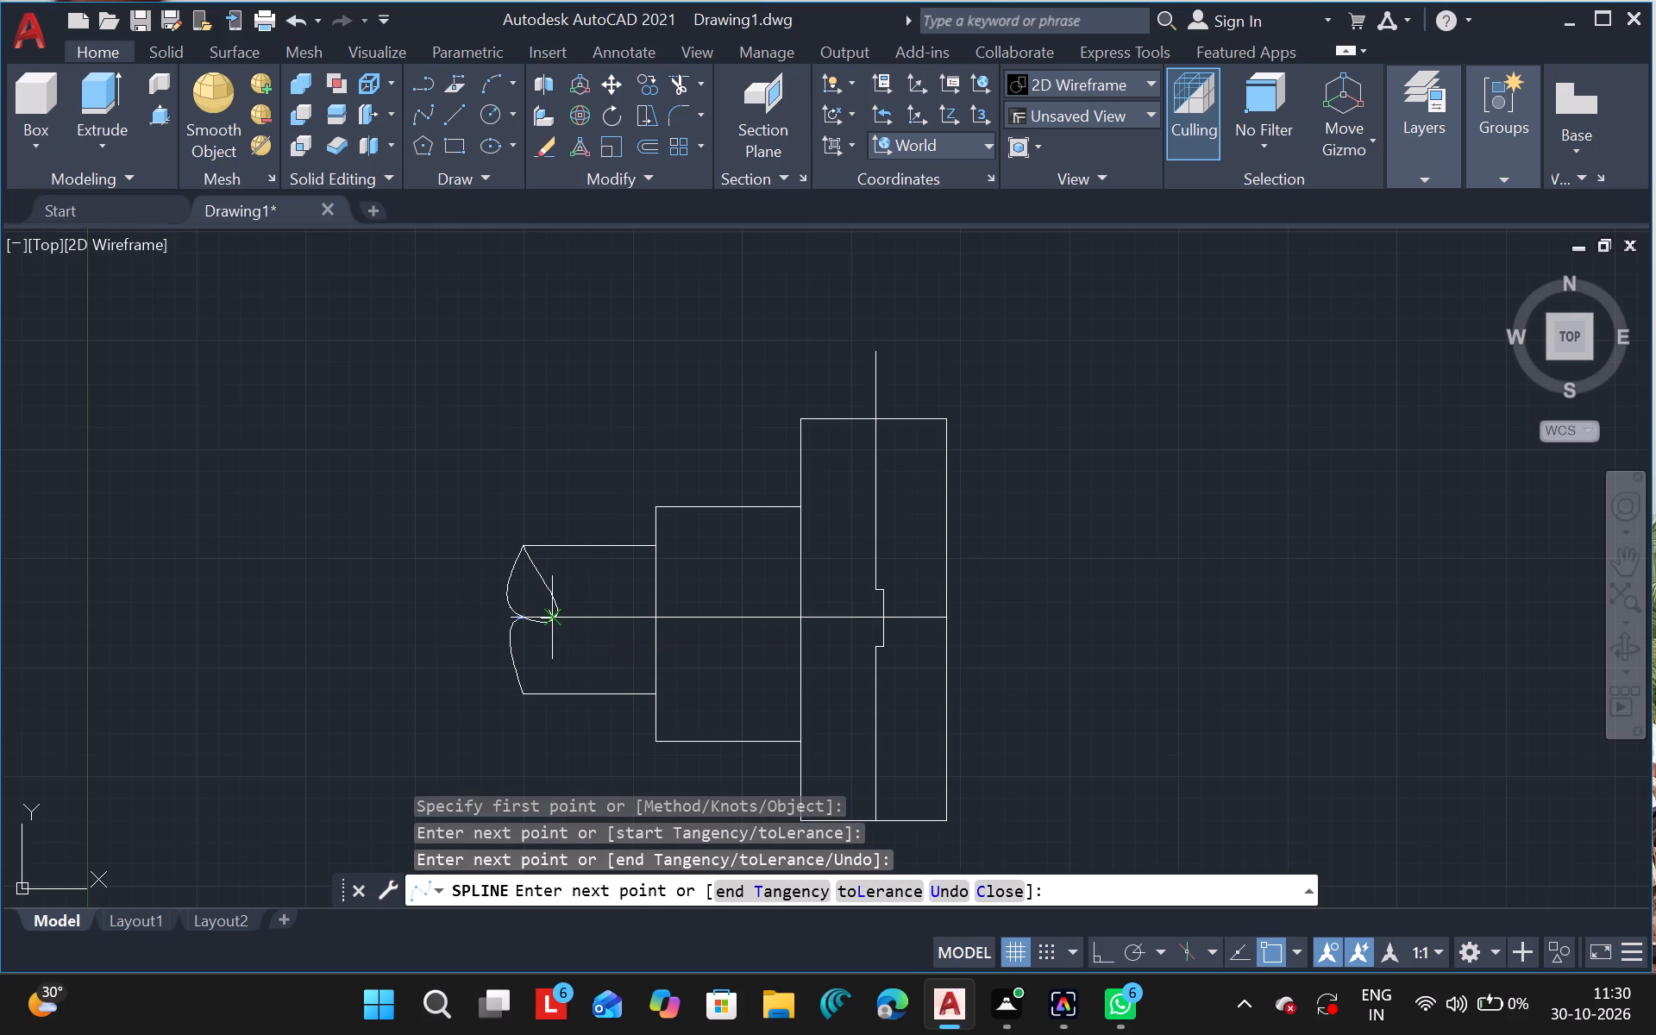
{"action": "left_click", "coordinate": [604, 596]}
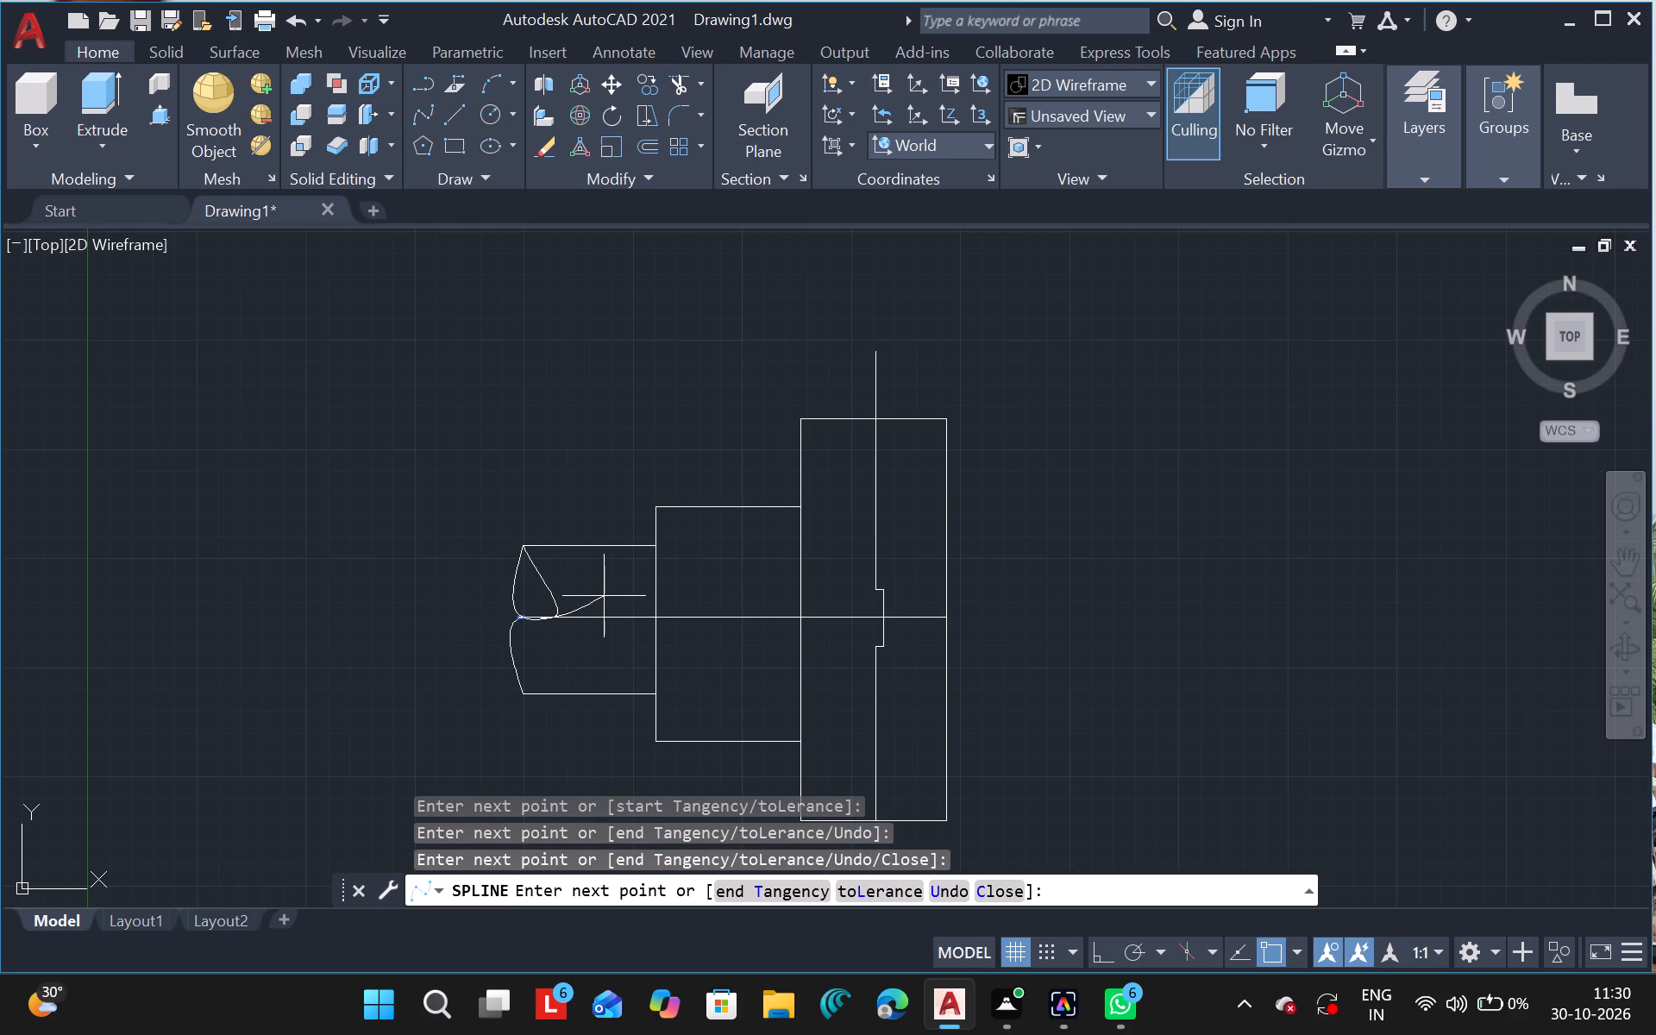
{"action": "key", "text": "BackSpace"}
{"action": "key", "text": "Return"}
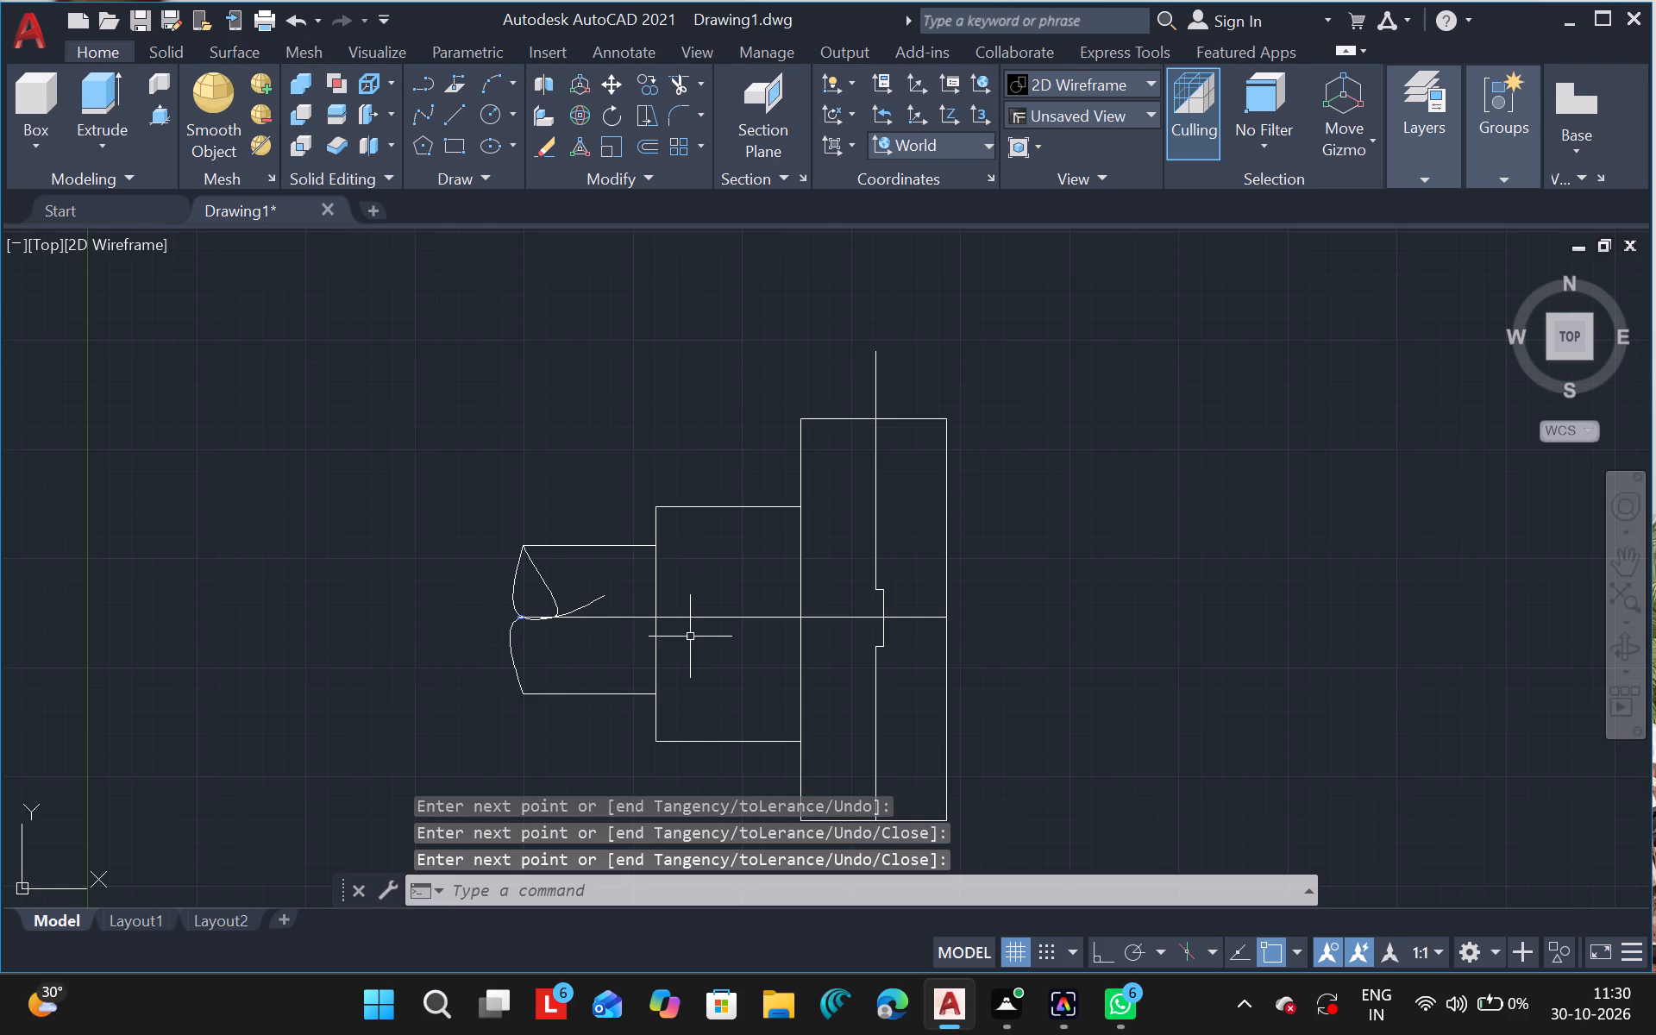
Trim off the second spline's tail inside the narrow box and the centreline and first-spline pieces crossing the break loop.
{"action": "type", "text": "tr"}
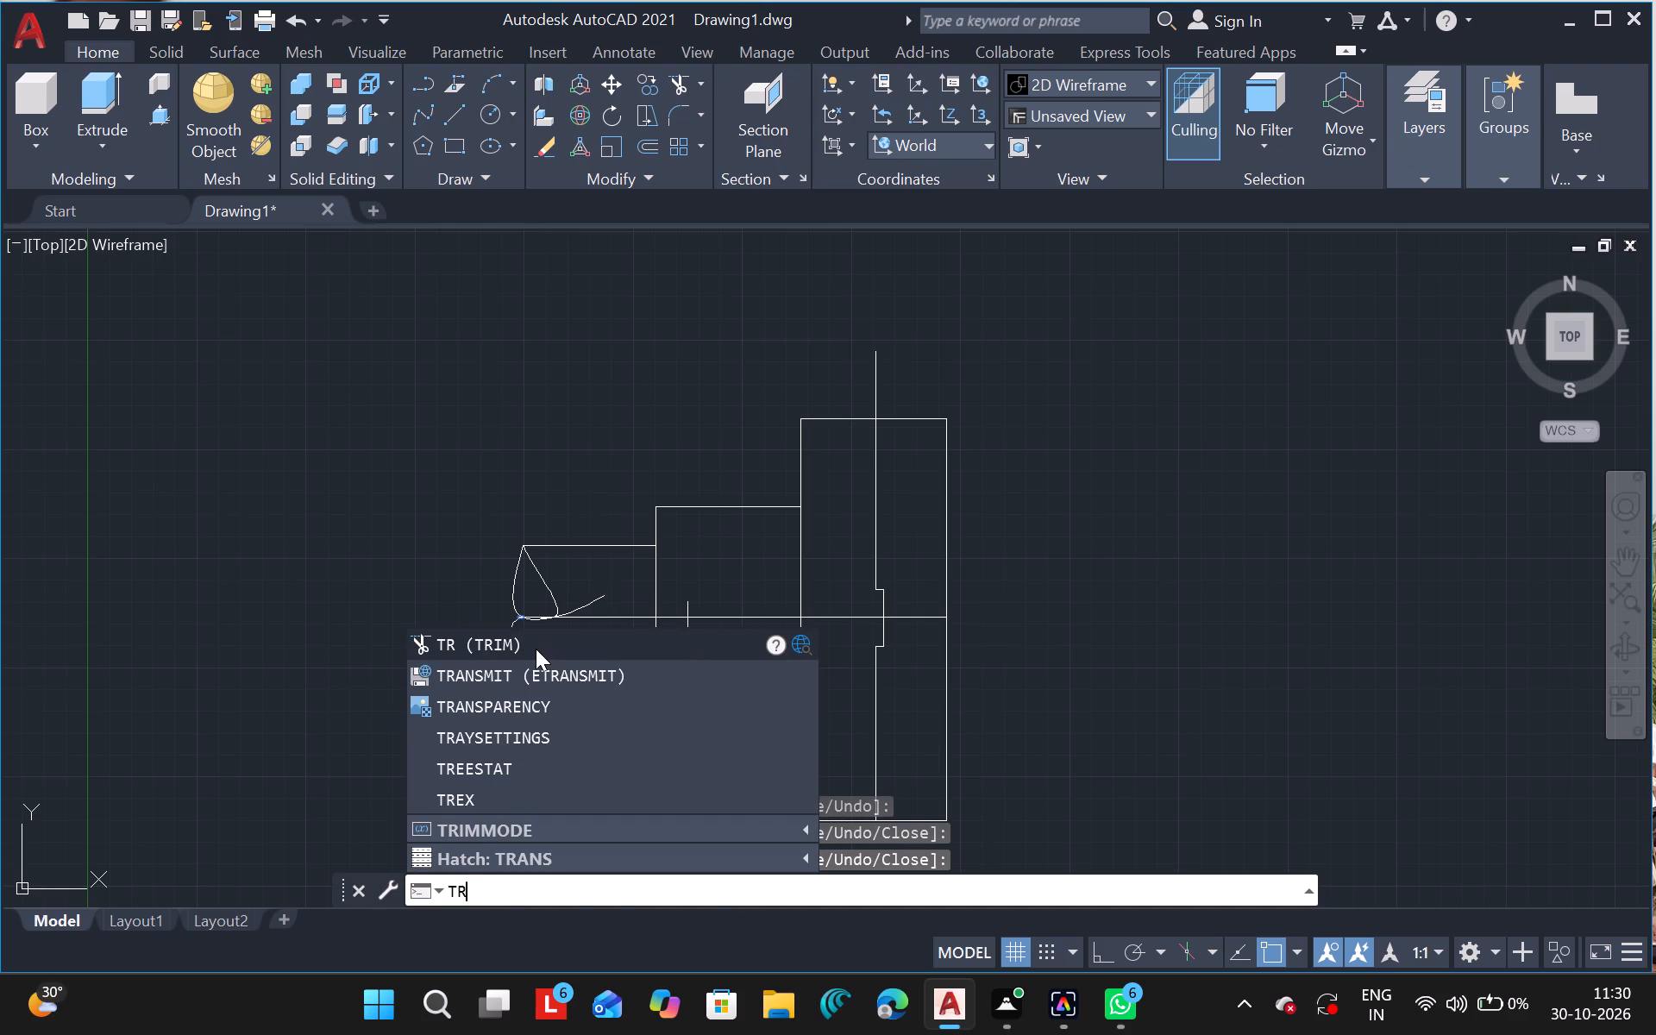
{"action": "left_click", "coordinate": [536, 649]}
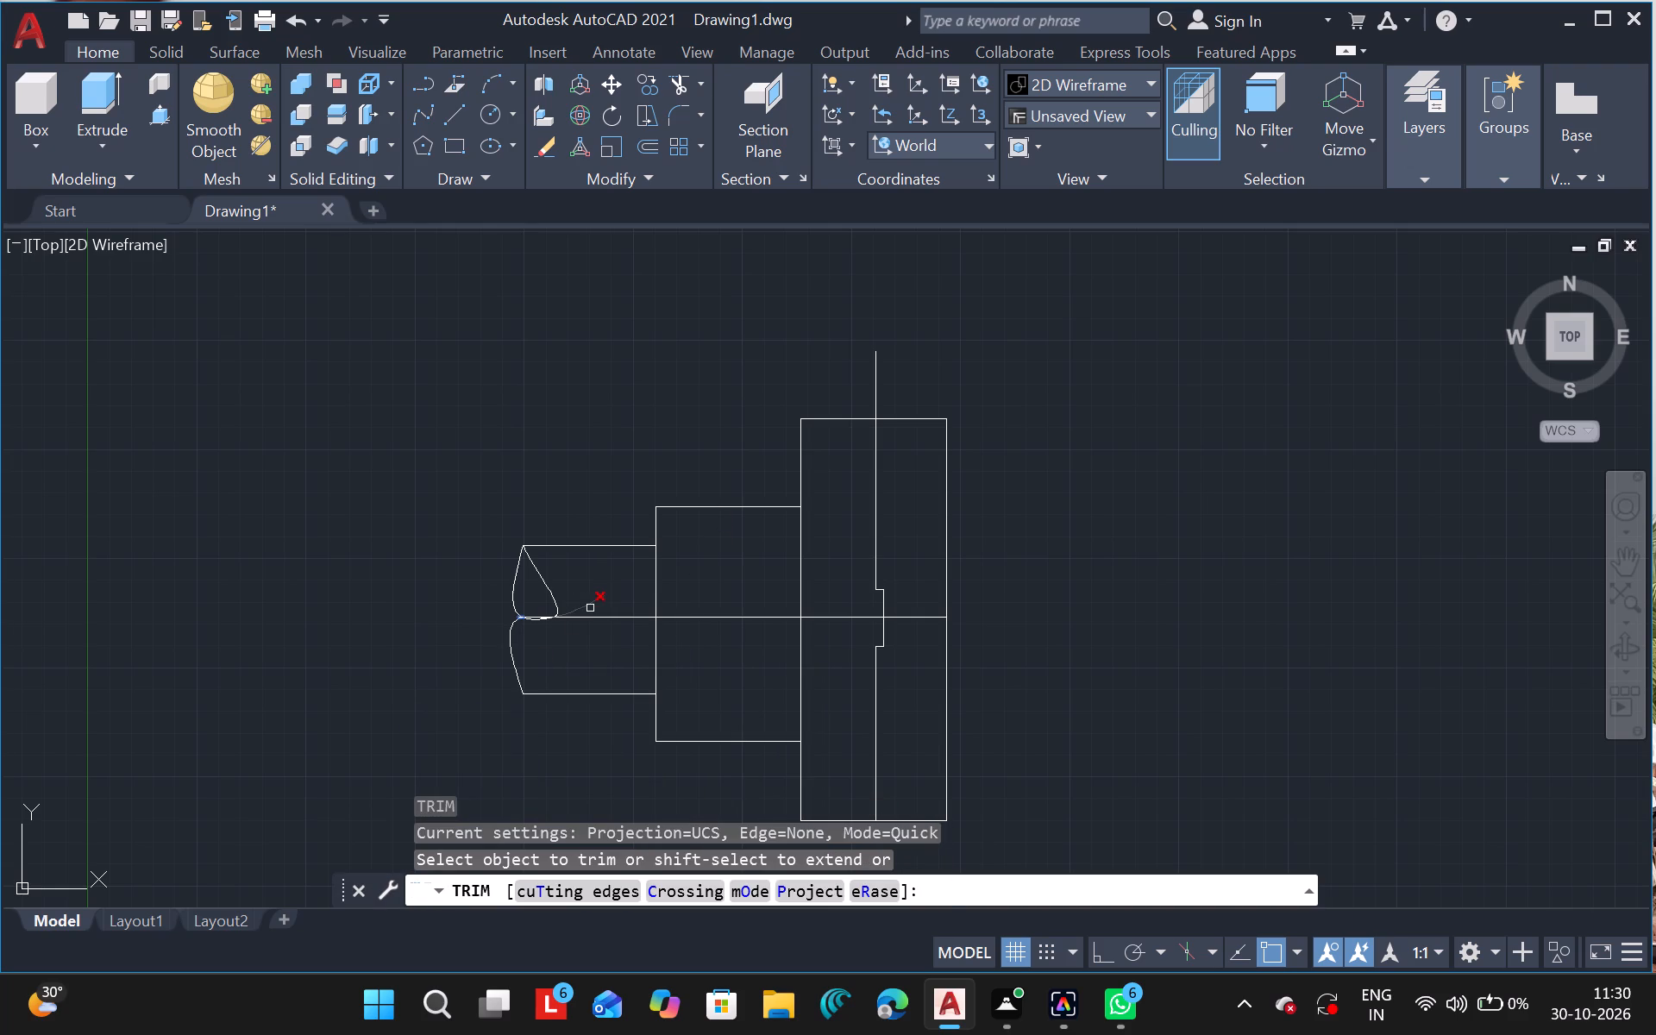
{"action": "left_click", "coordinate": [590, 608]}
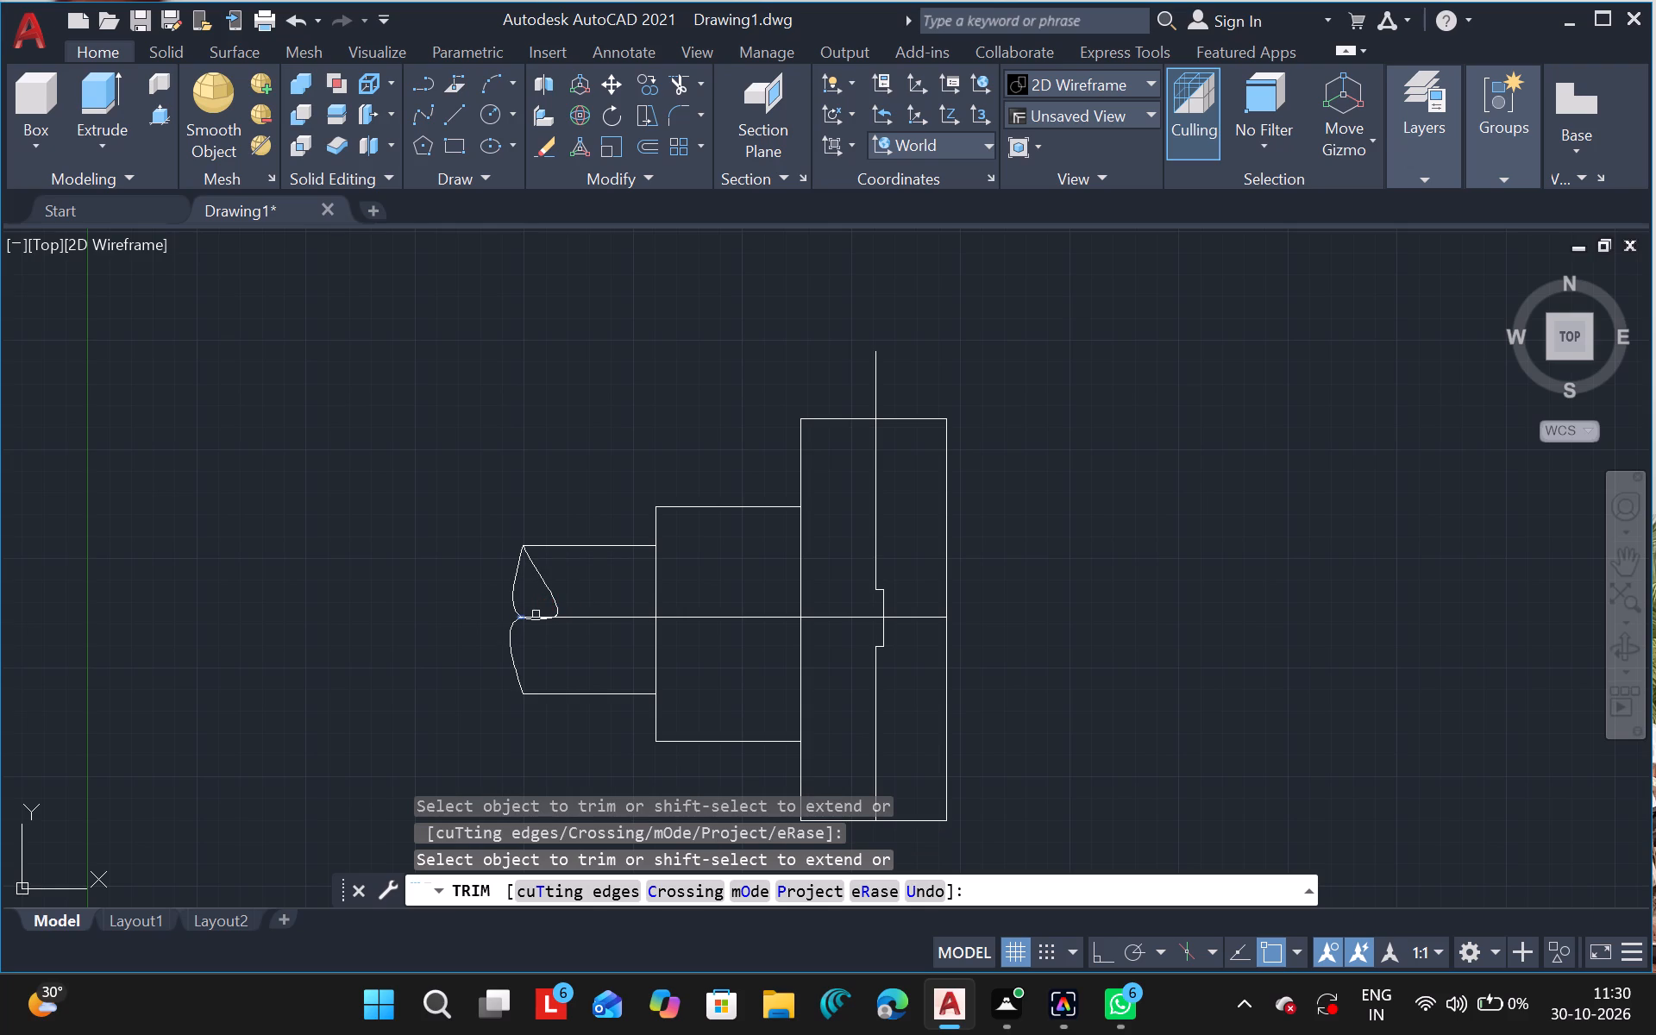
{"action": "left_click", "coordinate": [536, 615]}
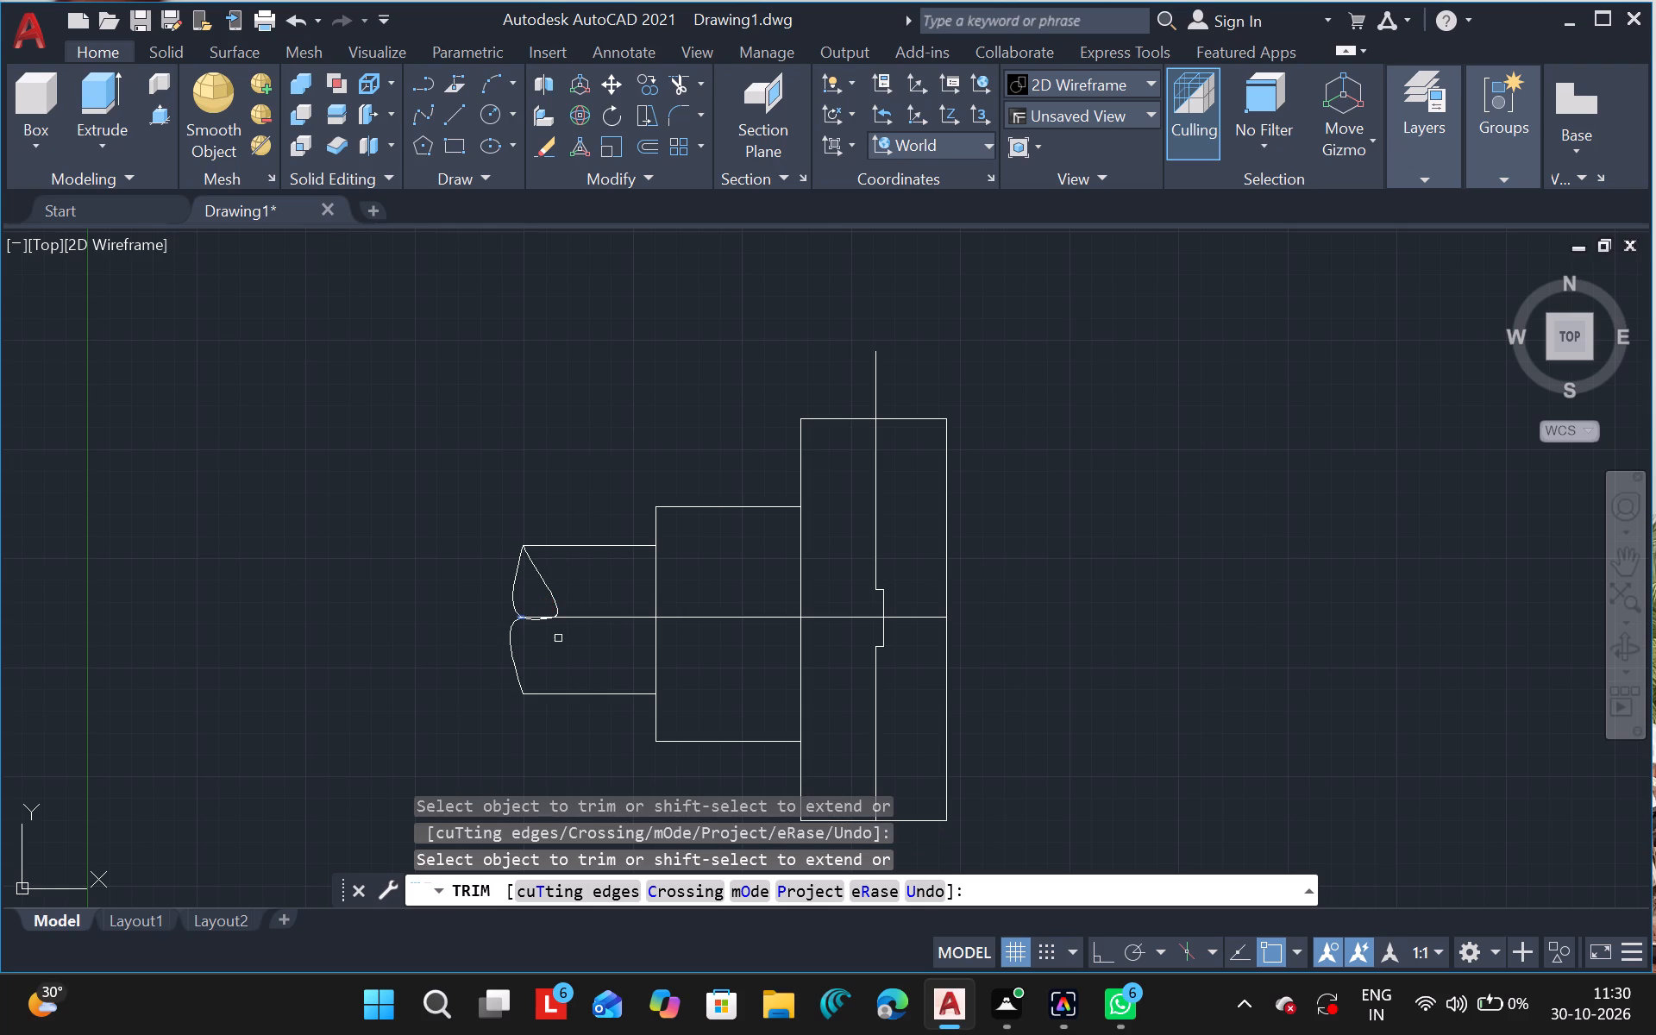
{"action": "scroll", "coordinate": [558, 638], "scroll_direction": "up", "scroll_amount": 2, "text": "ctrl"}
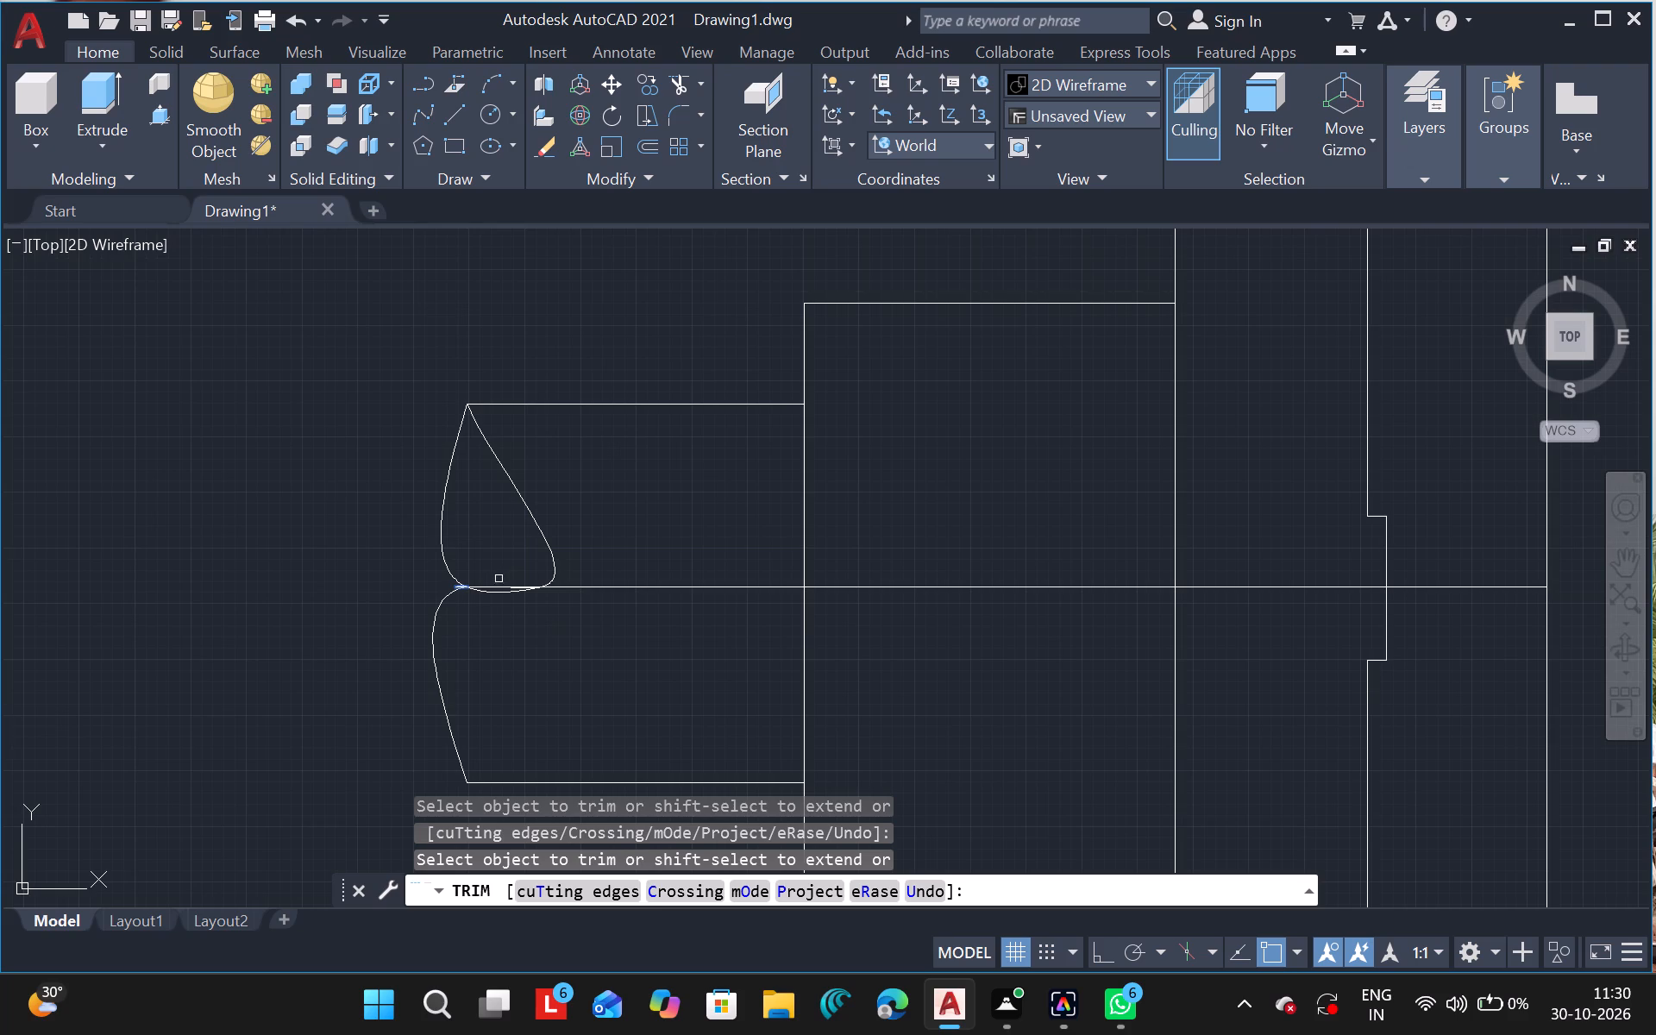
{"action": "left_click_drag", "start_coordinate": [493, 584], "coordinate": [511, 586]}
{"action": "left_click_drag", "start_coordinate": [511, 586], "coordinate": [518, 586]}
{"action": "left_click", "coordinate": [518, 586]}
Trim away the small first-spline arc and centreline stub left of the break loop, and end the Trim command.
{"action": "scroll", "coordinate": [453, 586], "scroll_direction": "up", "scroll_amount": 4, "text": "ctrl"}
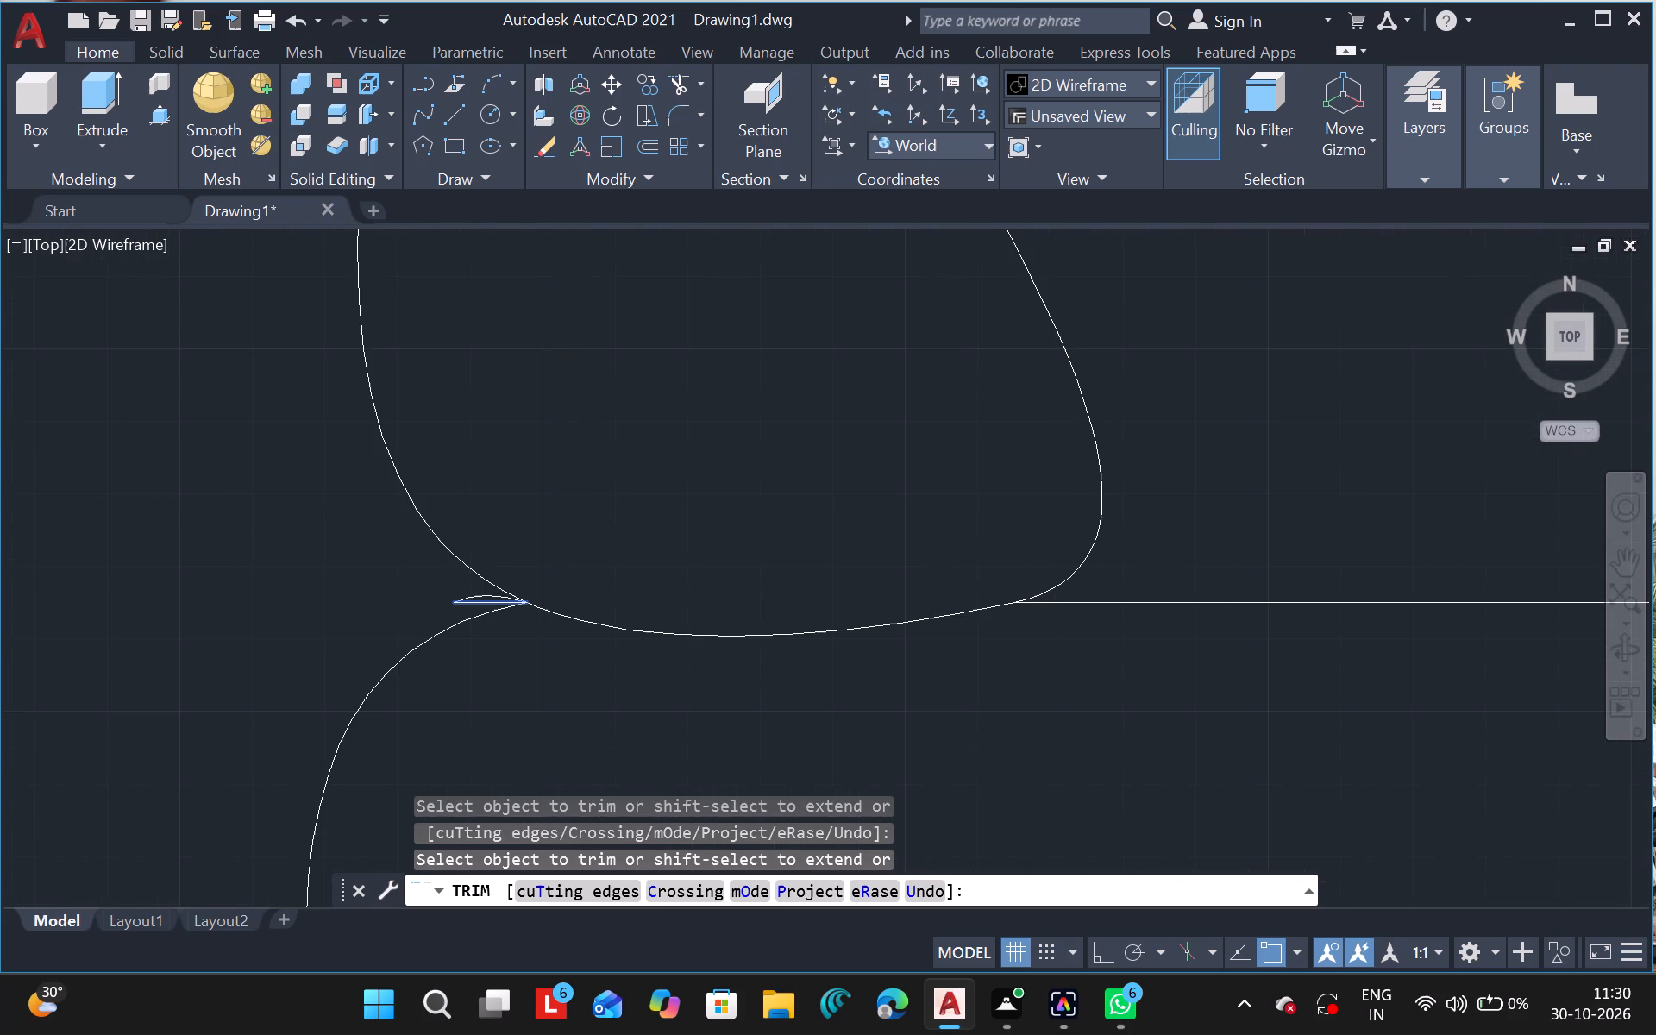
{"action": "left_click", "coordinate": [474, 600]}
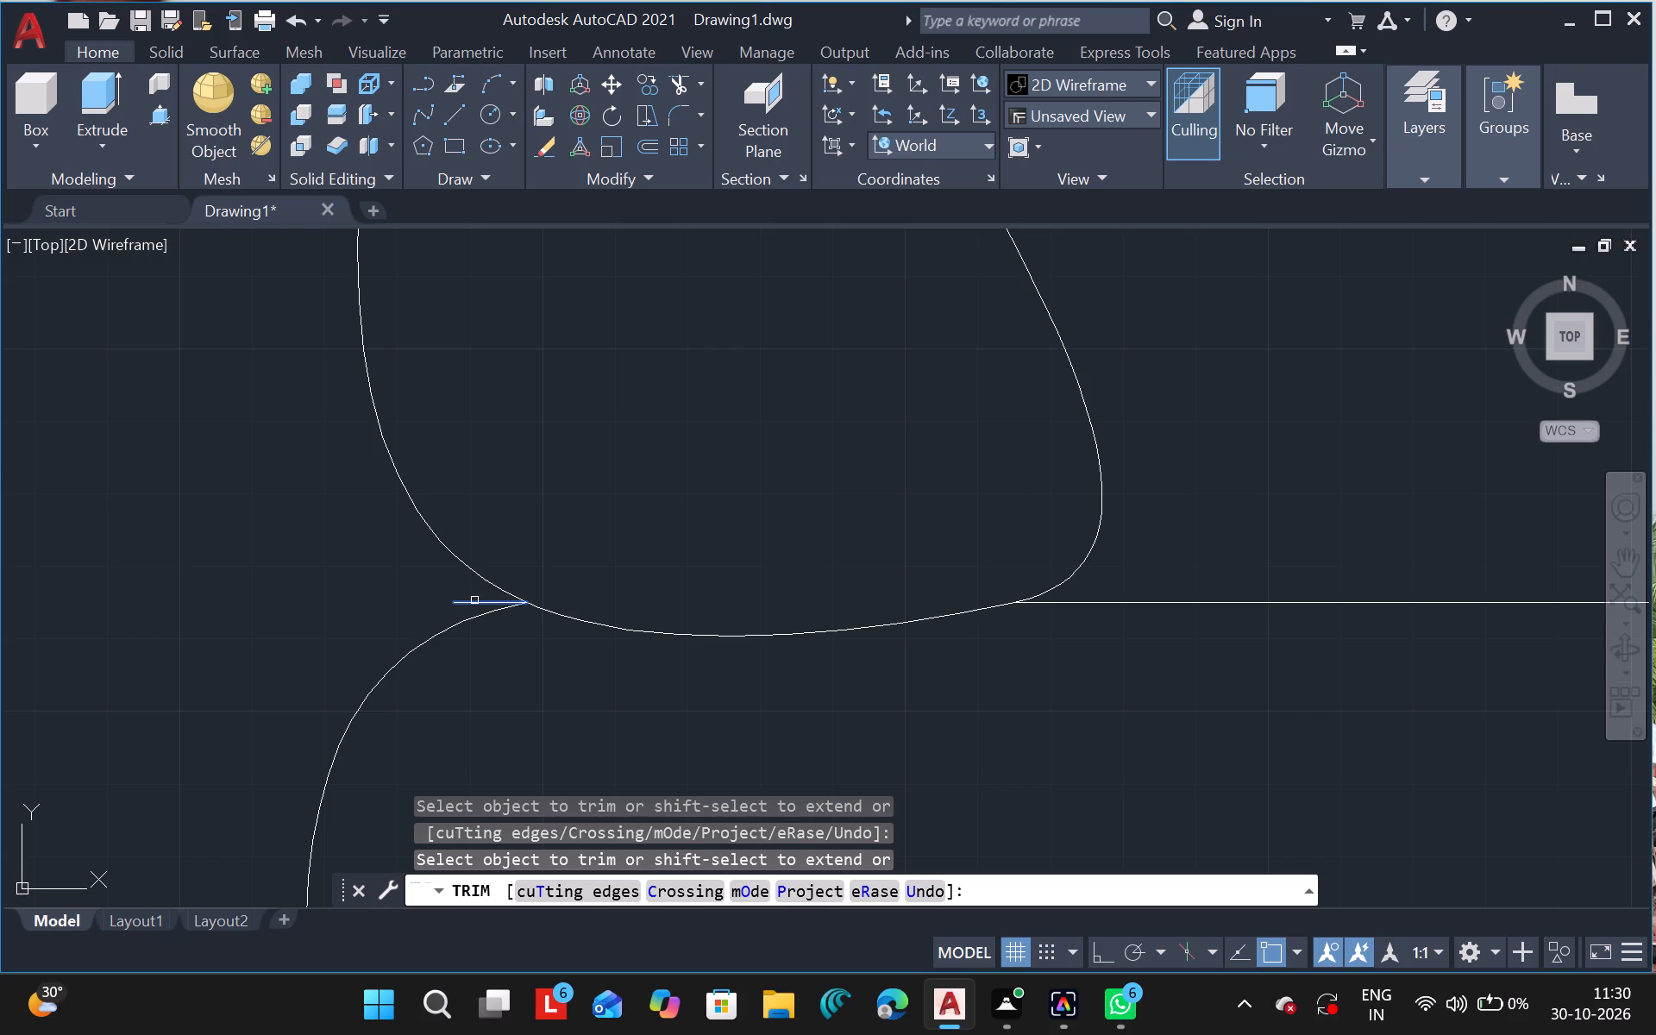
{"action": "left_click", "coordinate": [471, 601]}
{"action": "scroll", "coordinate": [561, 591], "scroll_direction": "down", "scroll_amount": 2}
{"action": "scroll", "coordinate": [561, 591], "scroll_direction": "down", "scroll_amount": 4, "text": "ctrl"}
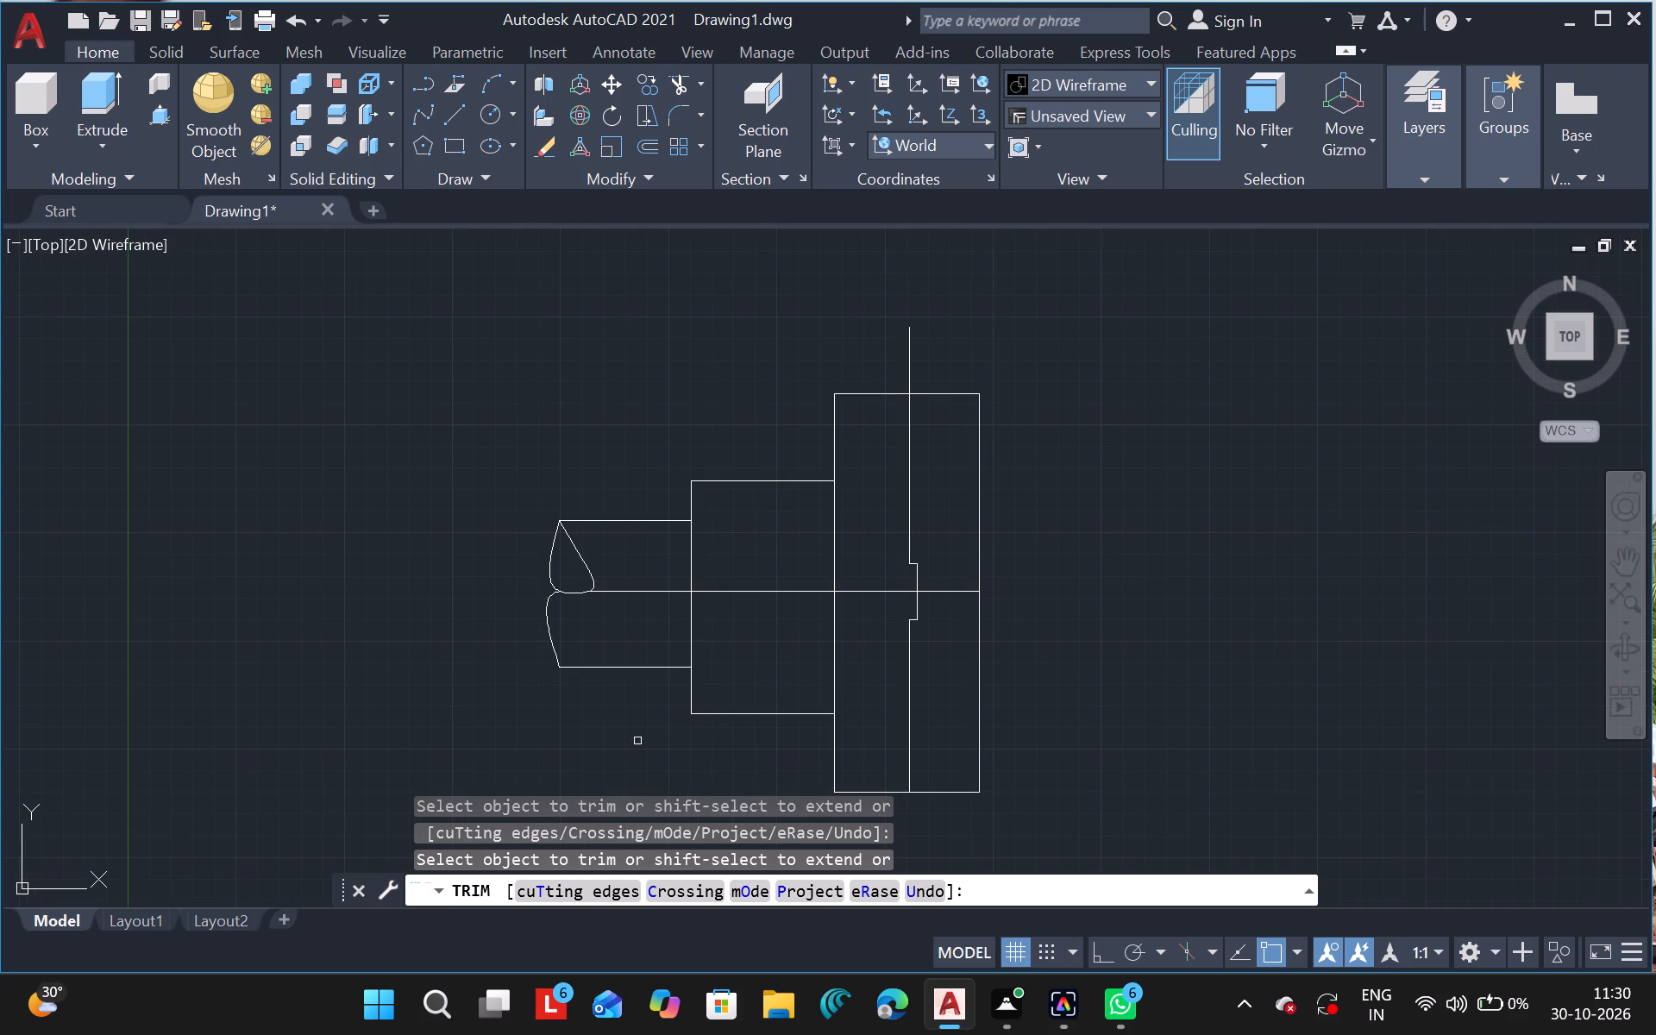
{"action": "key", "text": "Escape"}
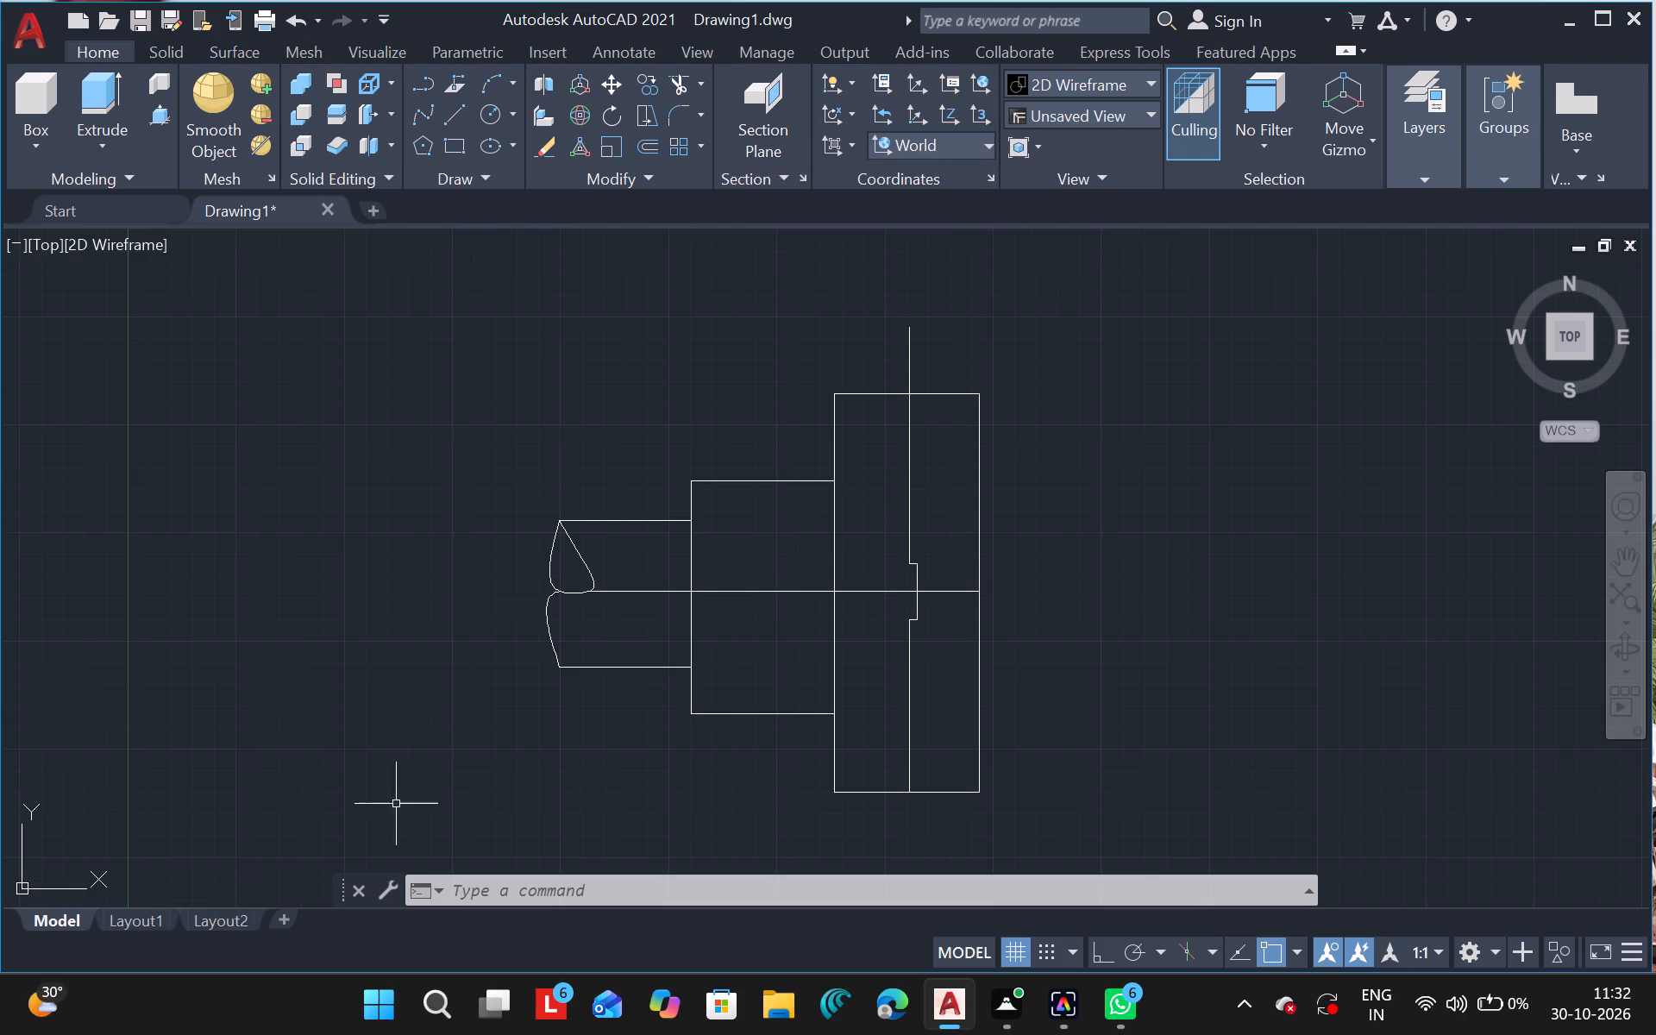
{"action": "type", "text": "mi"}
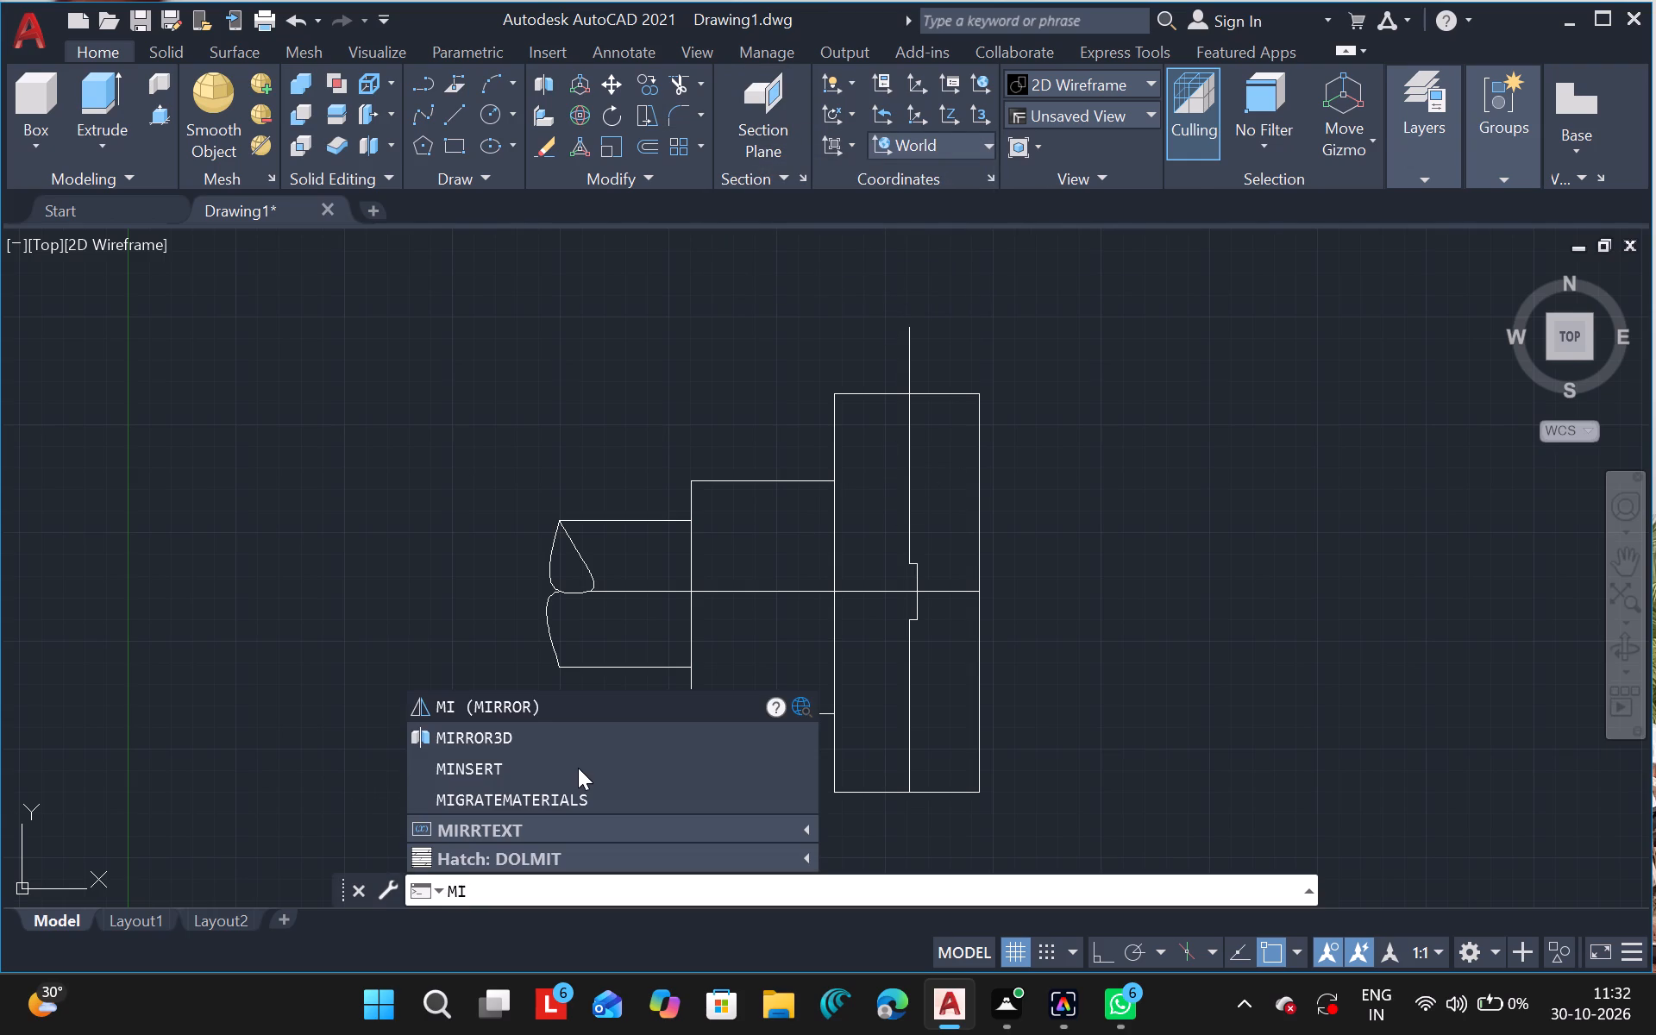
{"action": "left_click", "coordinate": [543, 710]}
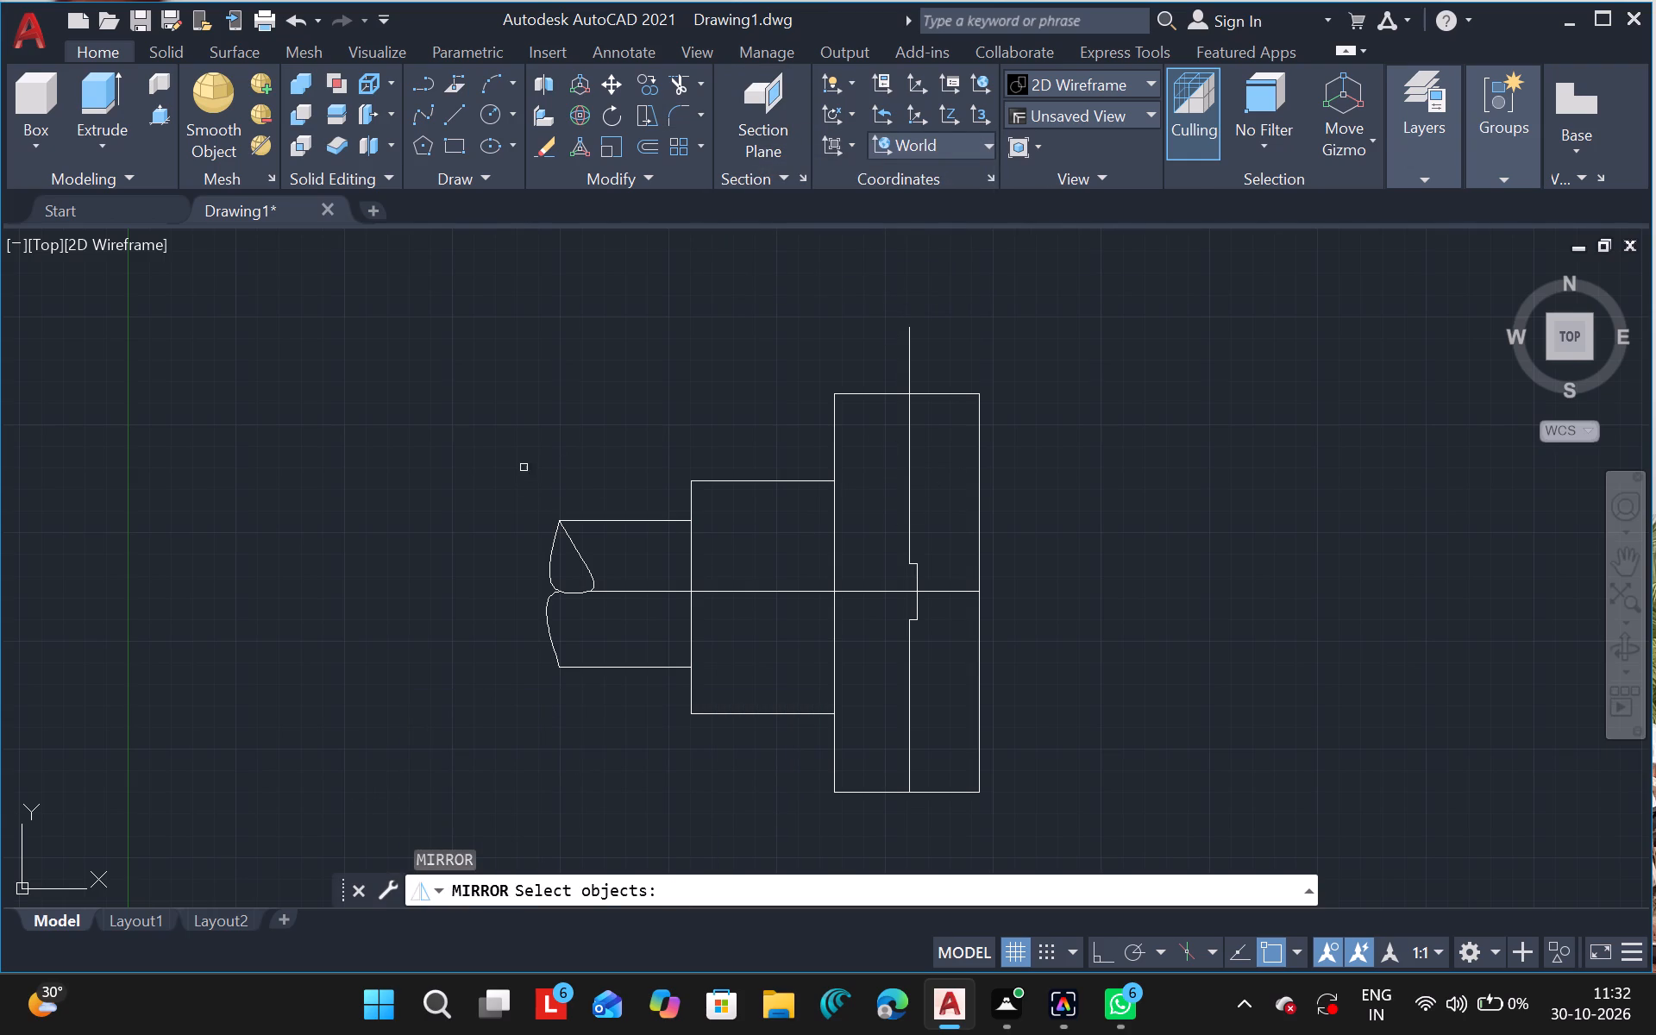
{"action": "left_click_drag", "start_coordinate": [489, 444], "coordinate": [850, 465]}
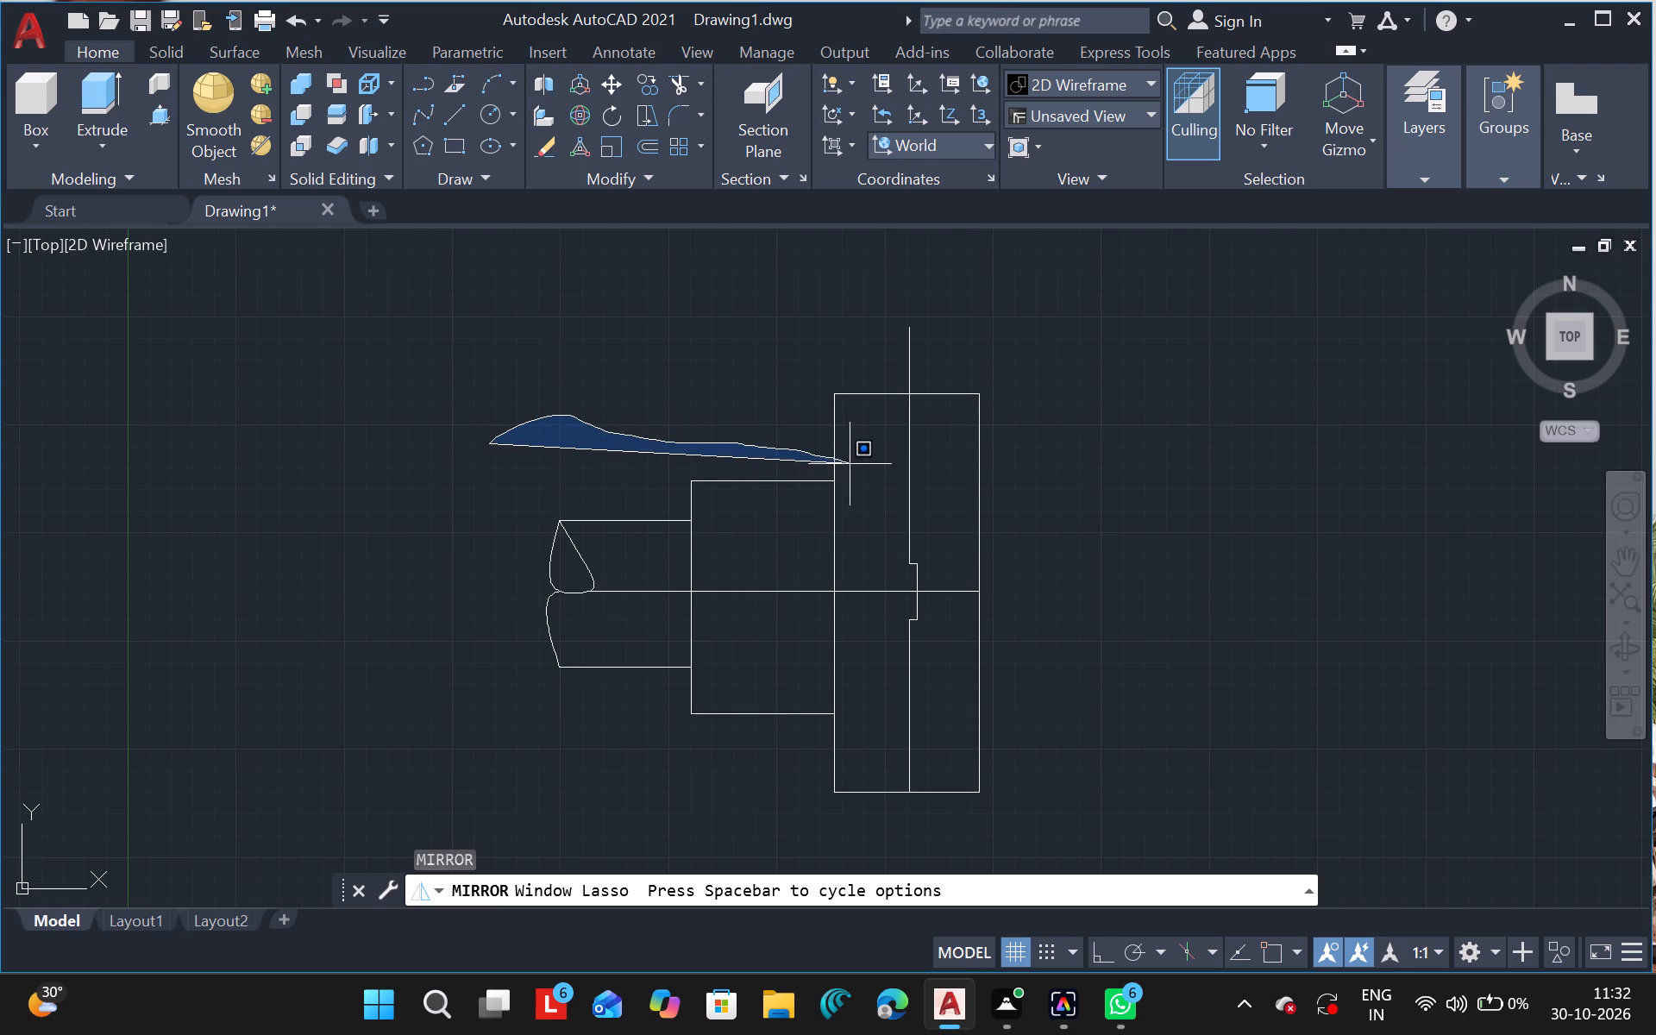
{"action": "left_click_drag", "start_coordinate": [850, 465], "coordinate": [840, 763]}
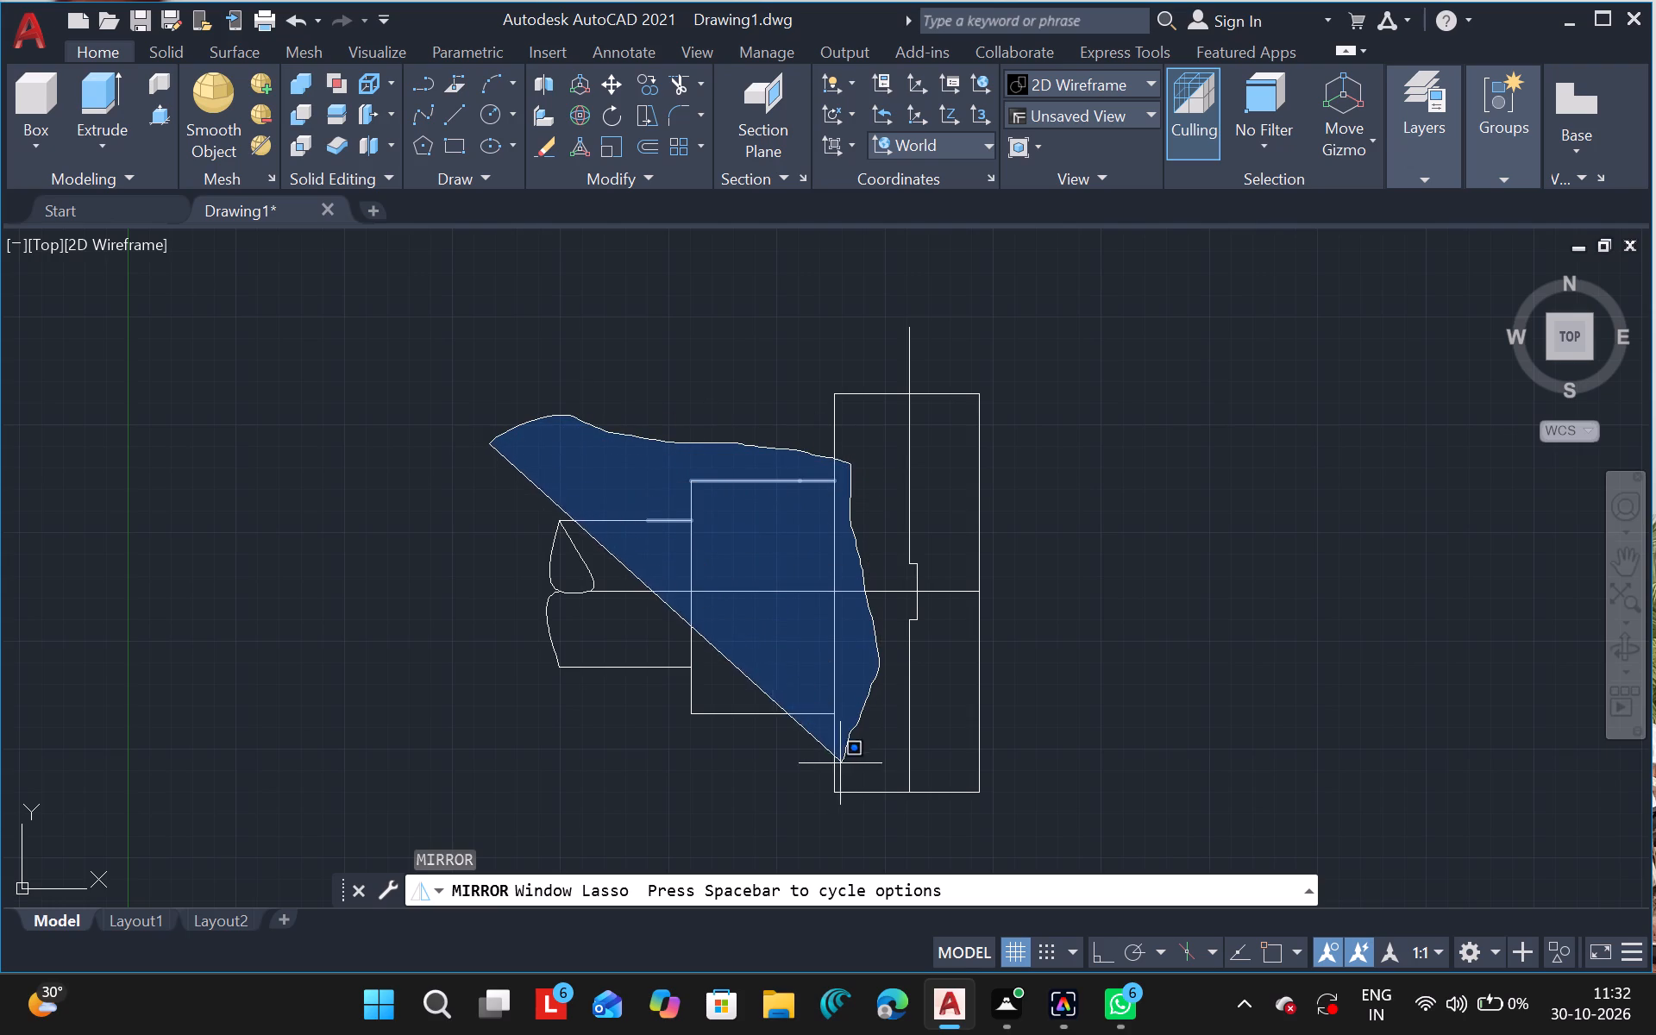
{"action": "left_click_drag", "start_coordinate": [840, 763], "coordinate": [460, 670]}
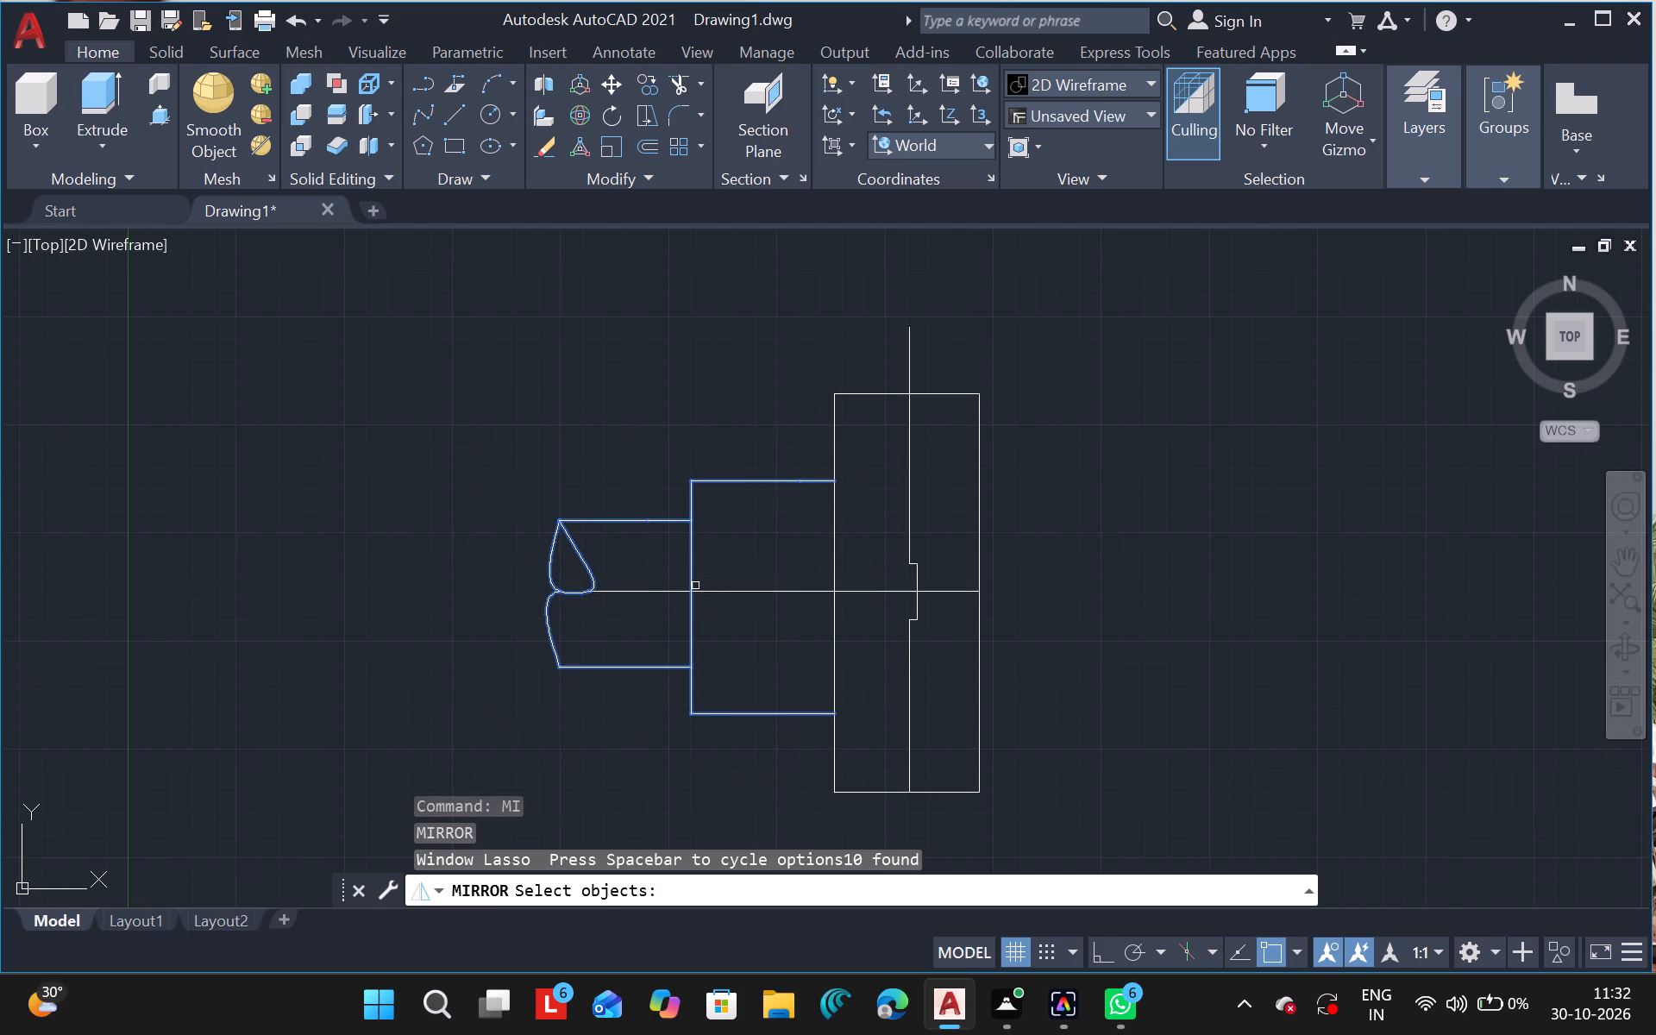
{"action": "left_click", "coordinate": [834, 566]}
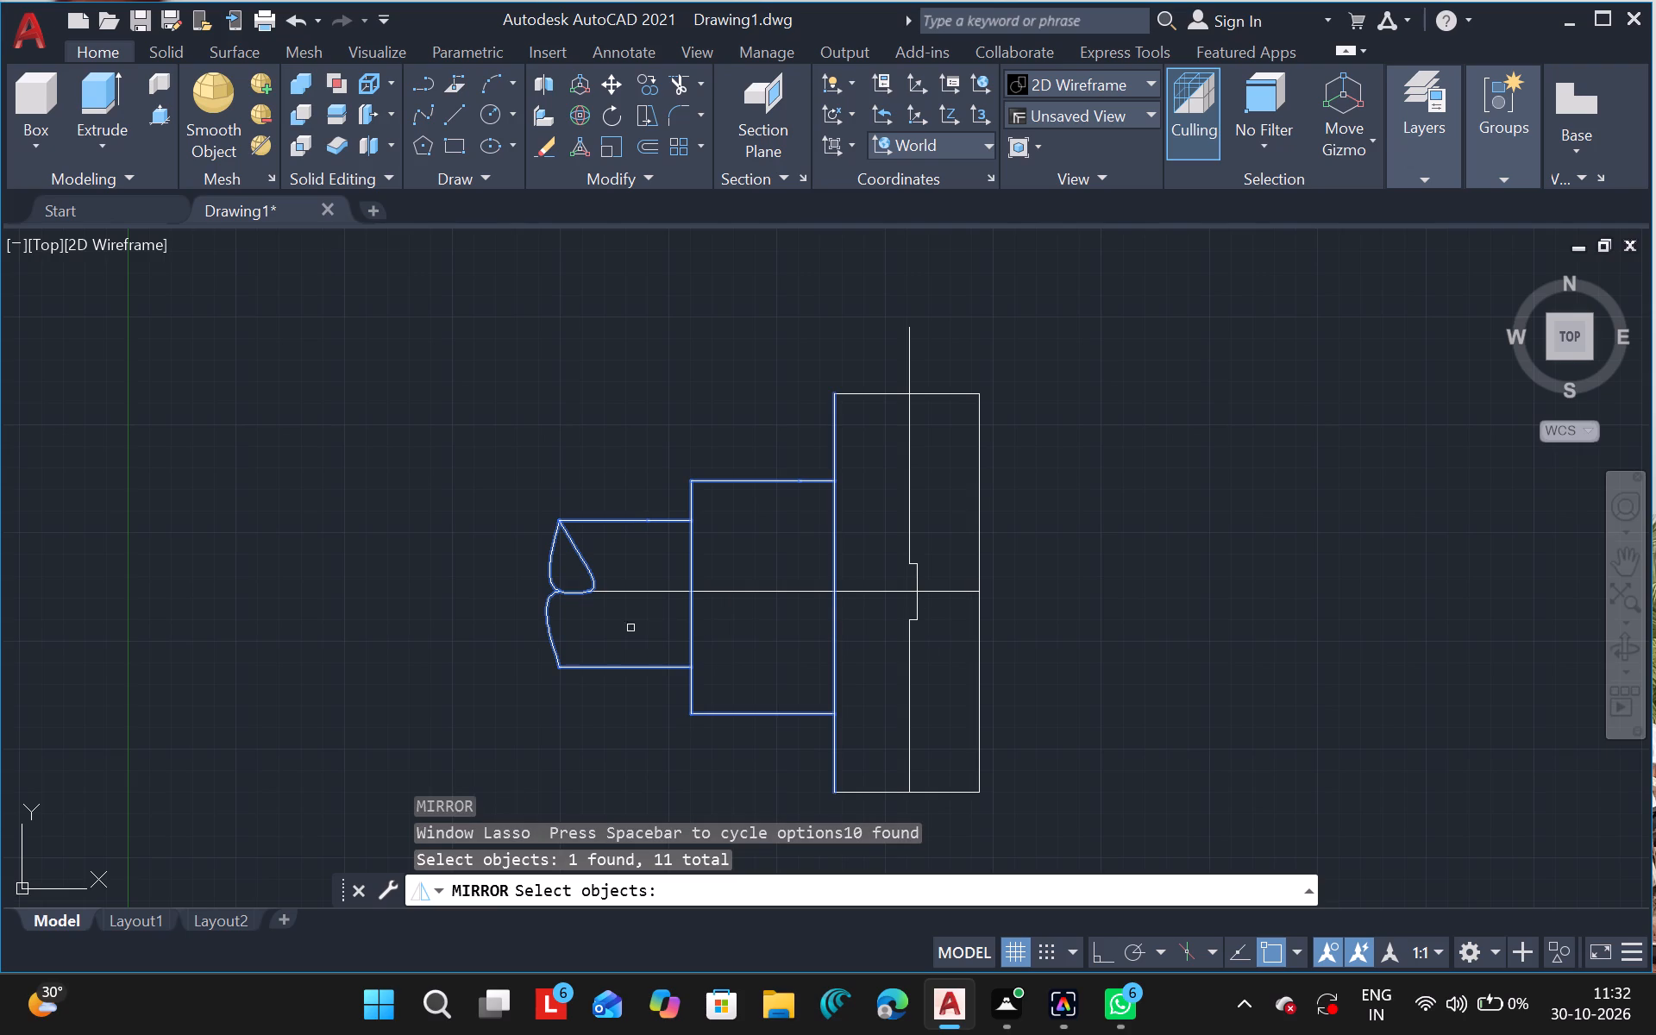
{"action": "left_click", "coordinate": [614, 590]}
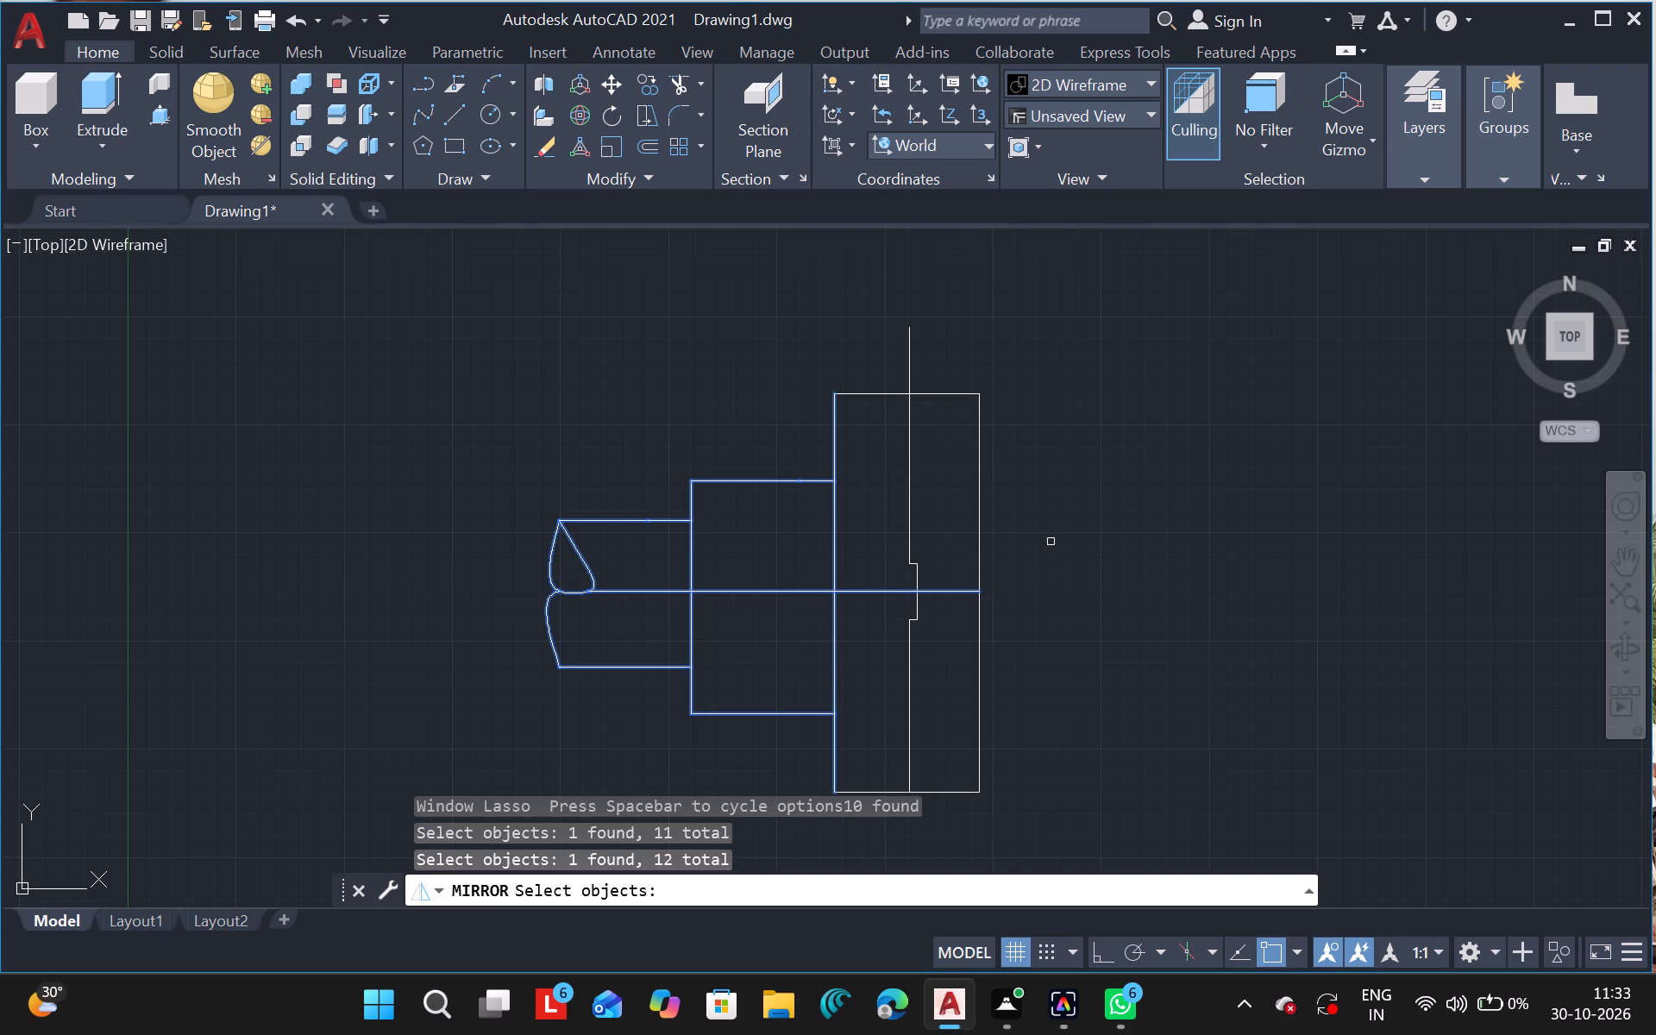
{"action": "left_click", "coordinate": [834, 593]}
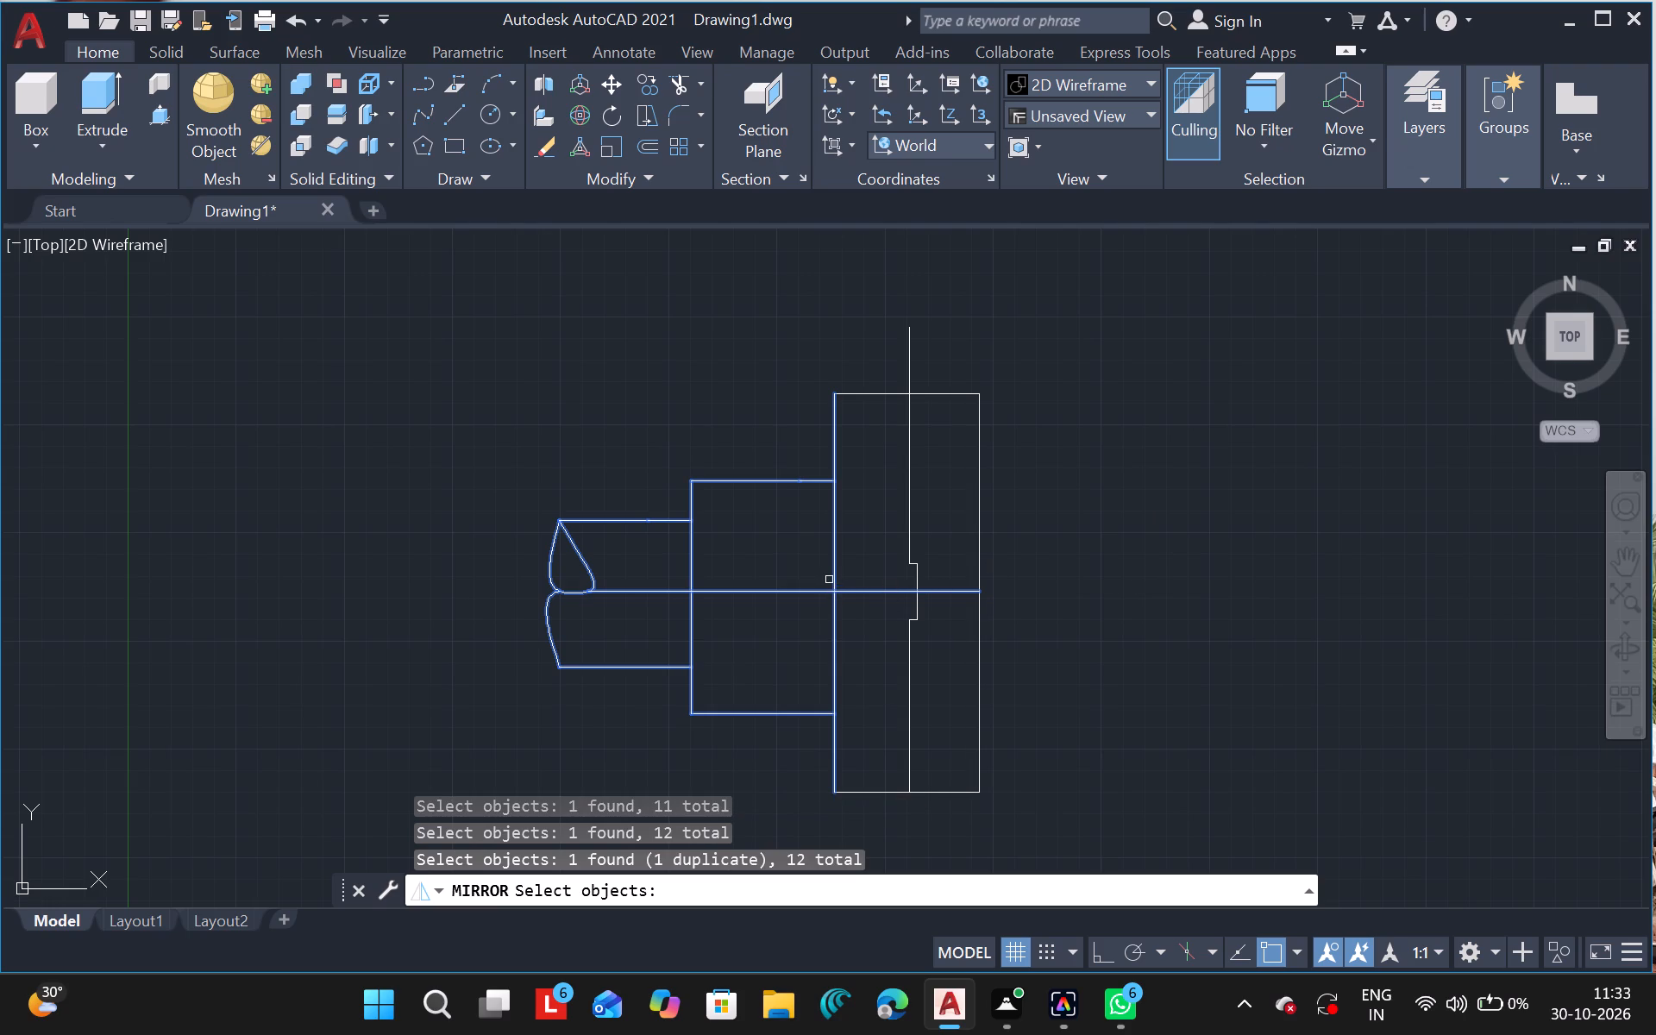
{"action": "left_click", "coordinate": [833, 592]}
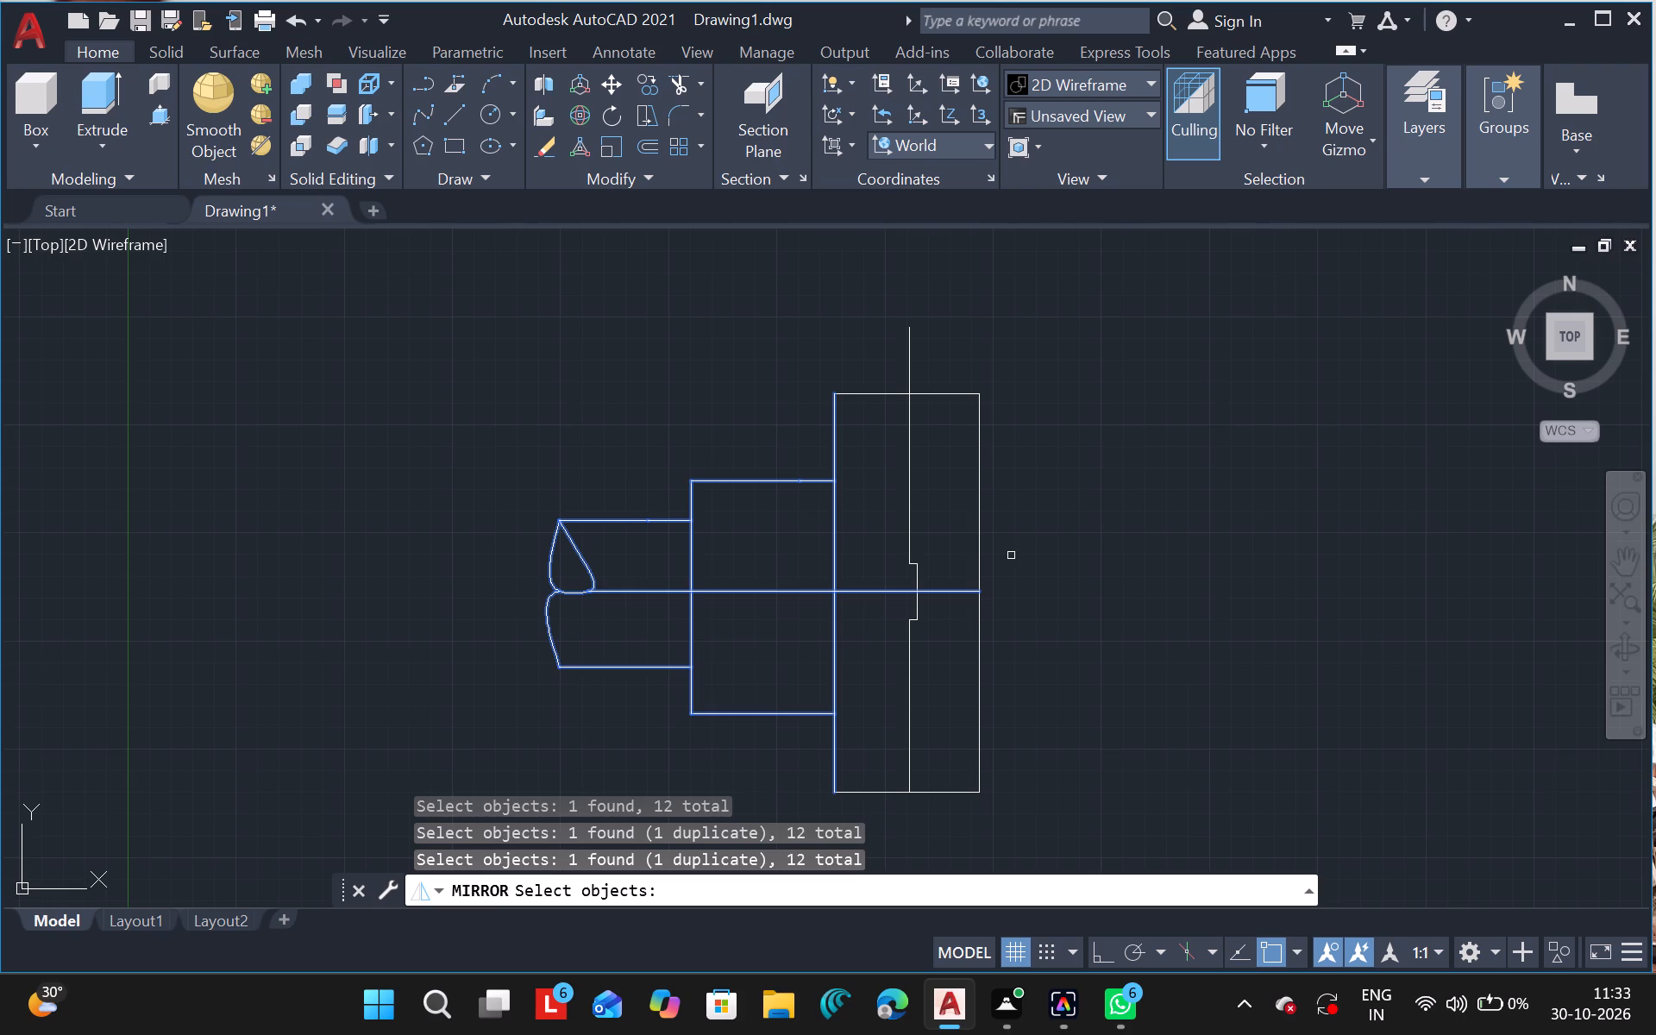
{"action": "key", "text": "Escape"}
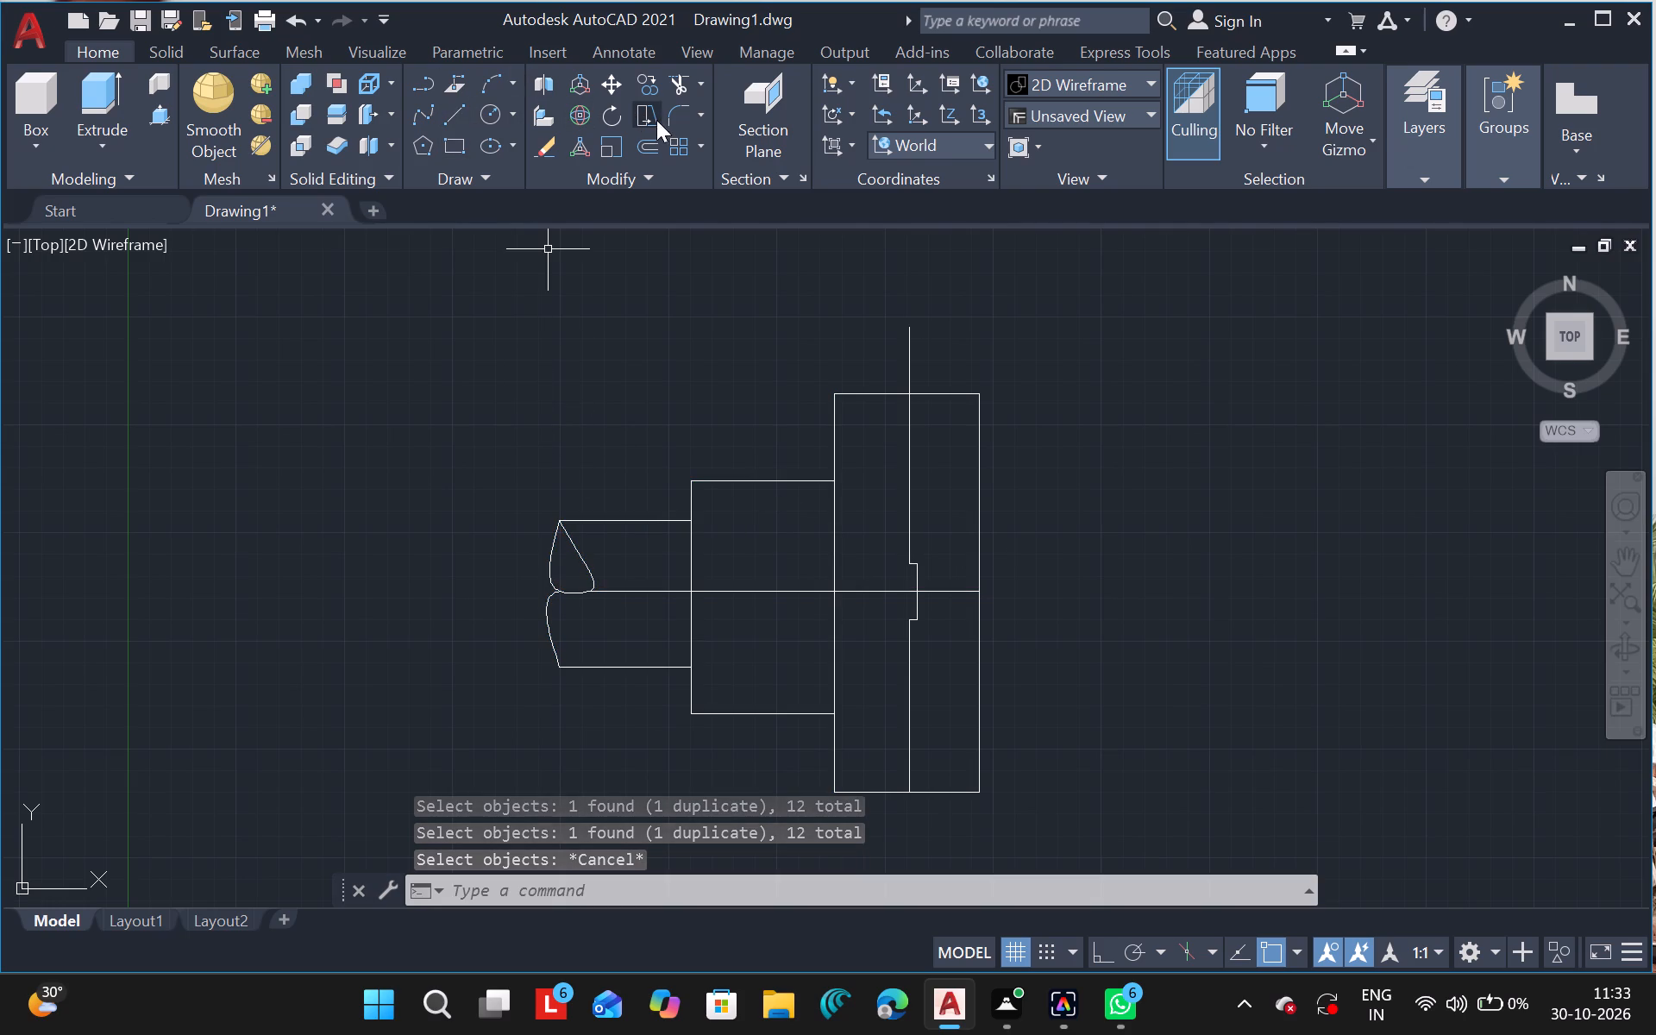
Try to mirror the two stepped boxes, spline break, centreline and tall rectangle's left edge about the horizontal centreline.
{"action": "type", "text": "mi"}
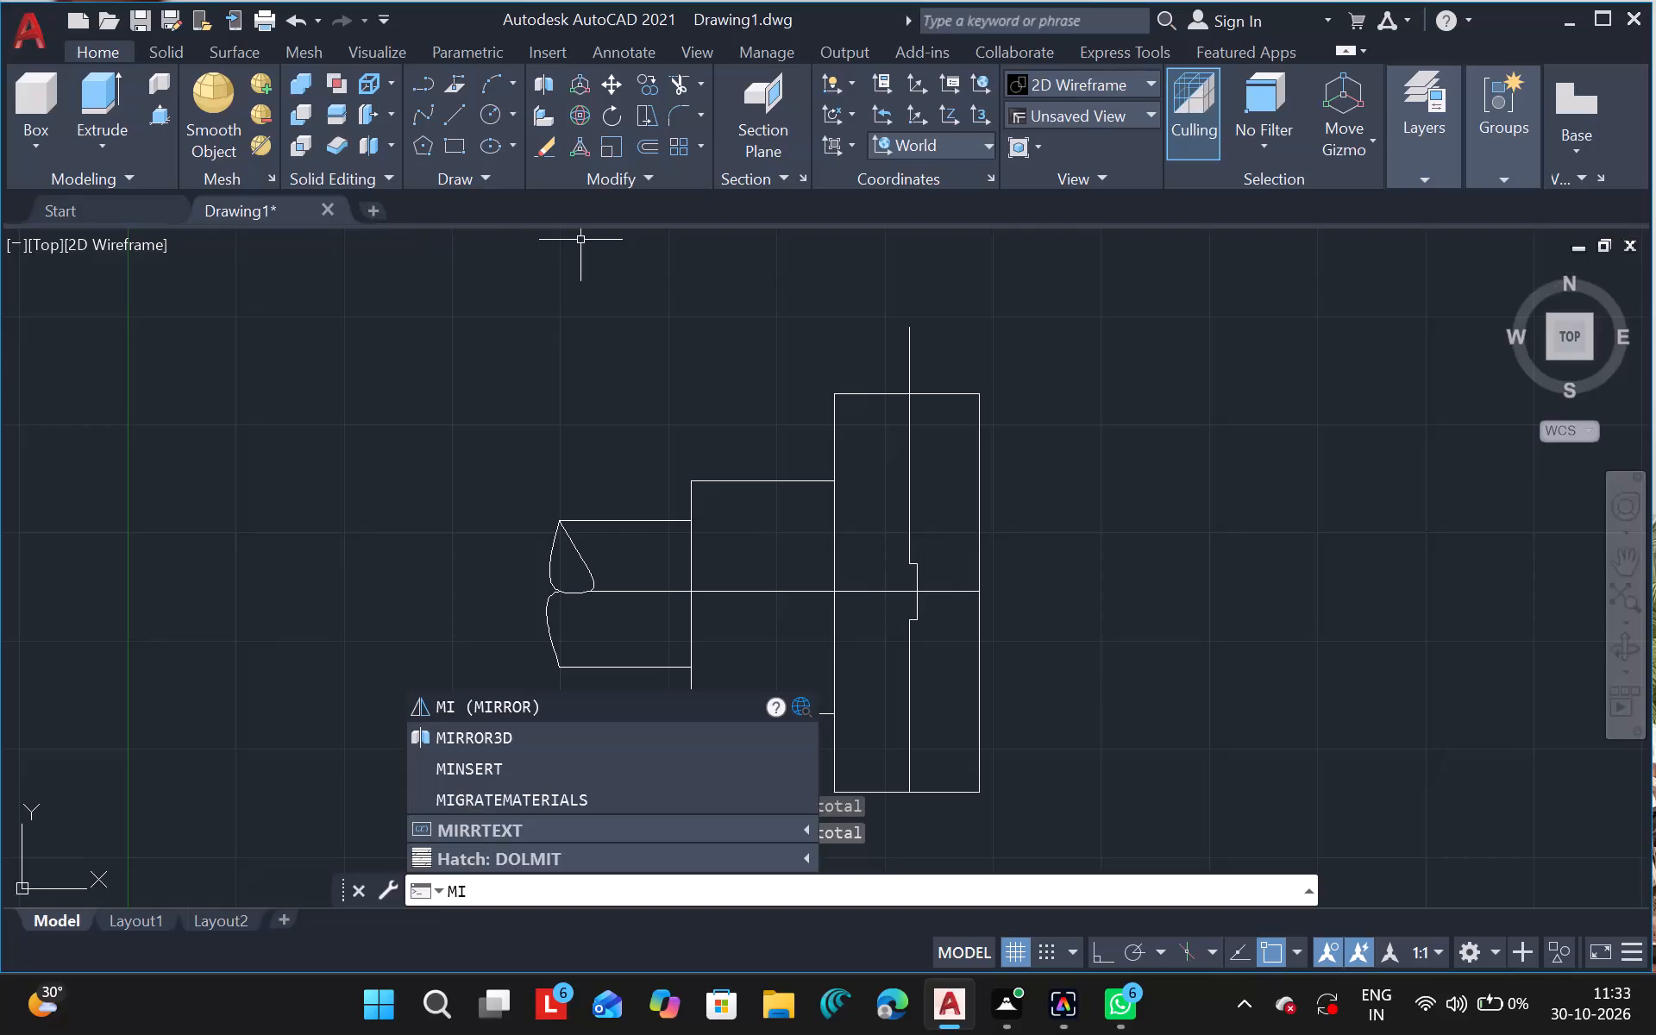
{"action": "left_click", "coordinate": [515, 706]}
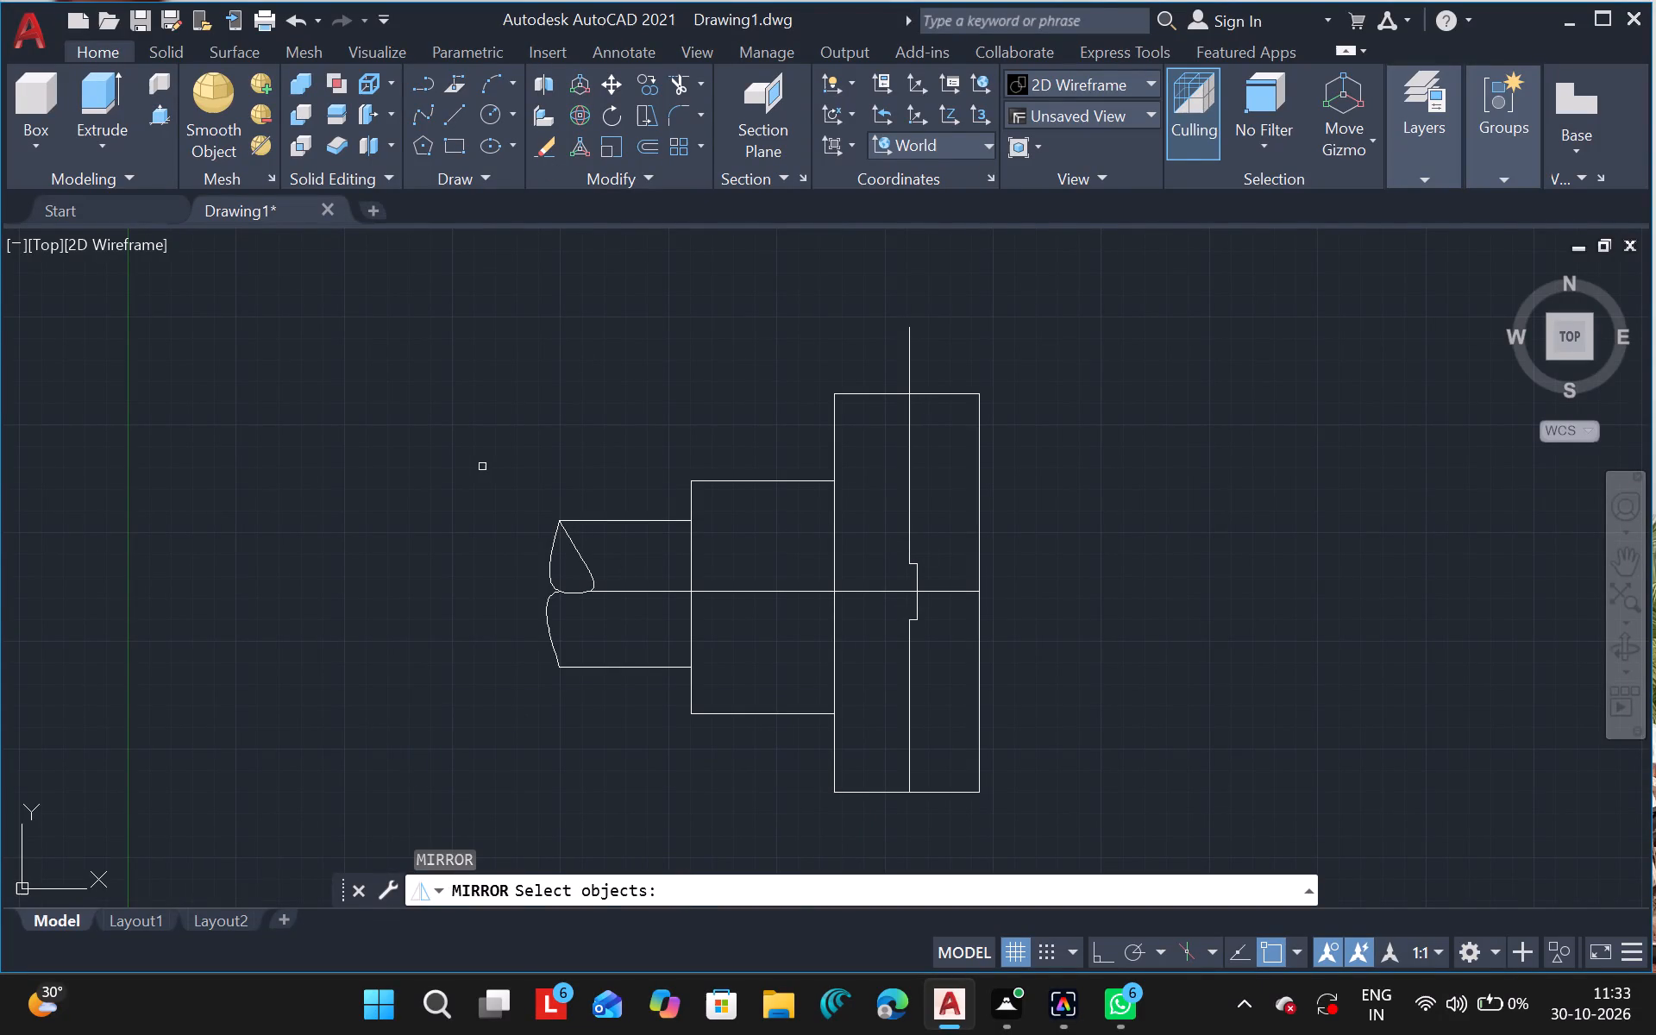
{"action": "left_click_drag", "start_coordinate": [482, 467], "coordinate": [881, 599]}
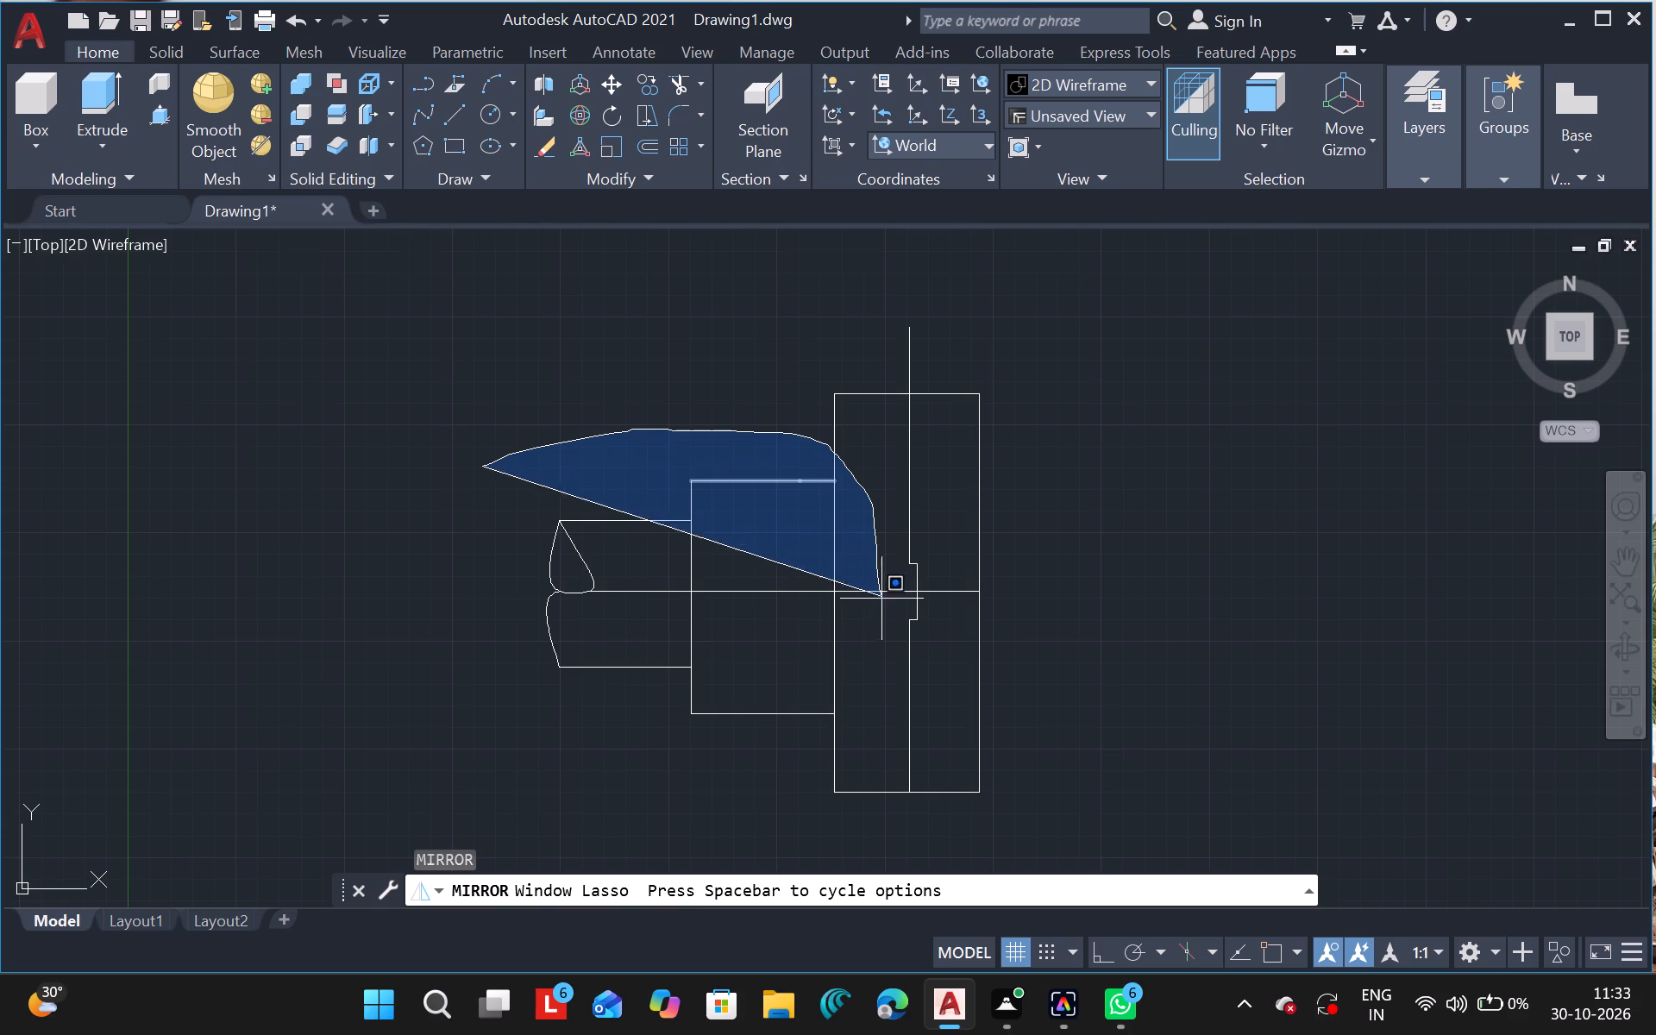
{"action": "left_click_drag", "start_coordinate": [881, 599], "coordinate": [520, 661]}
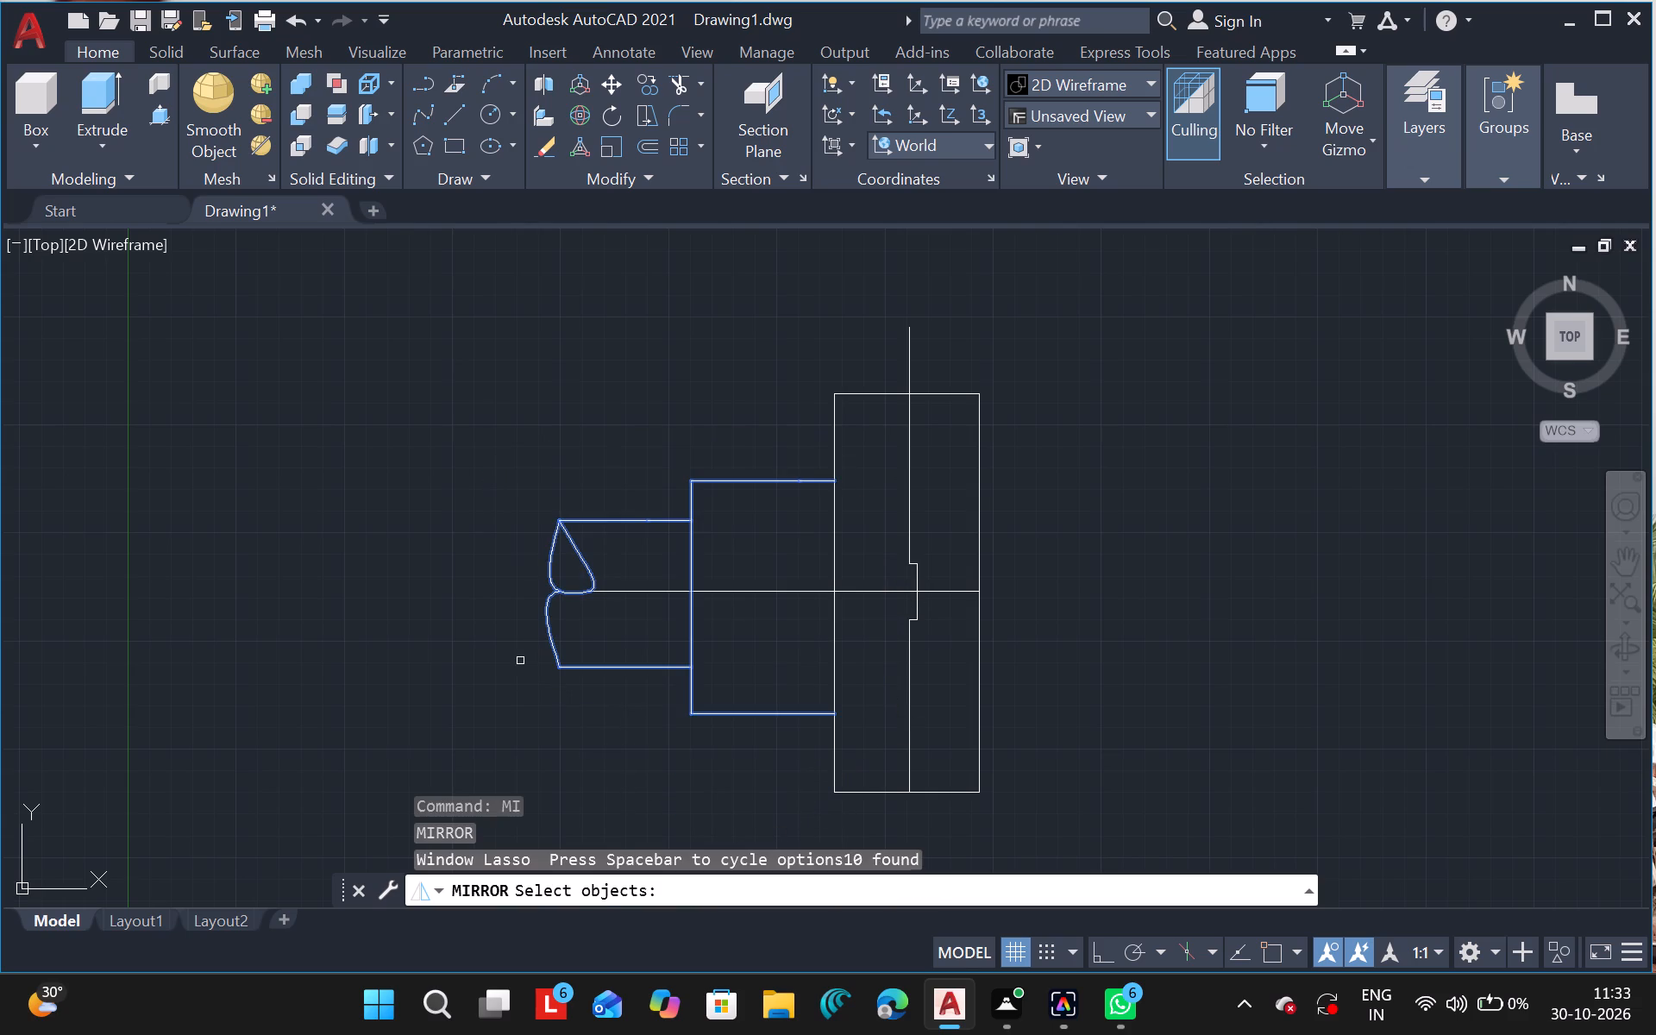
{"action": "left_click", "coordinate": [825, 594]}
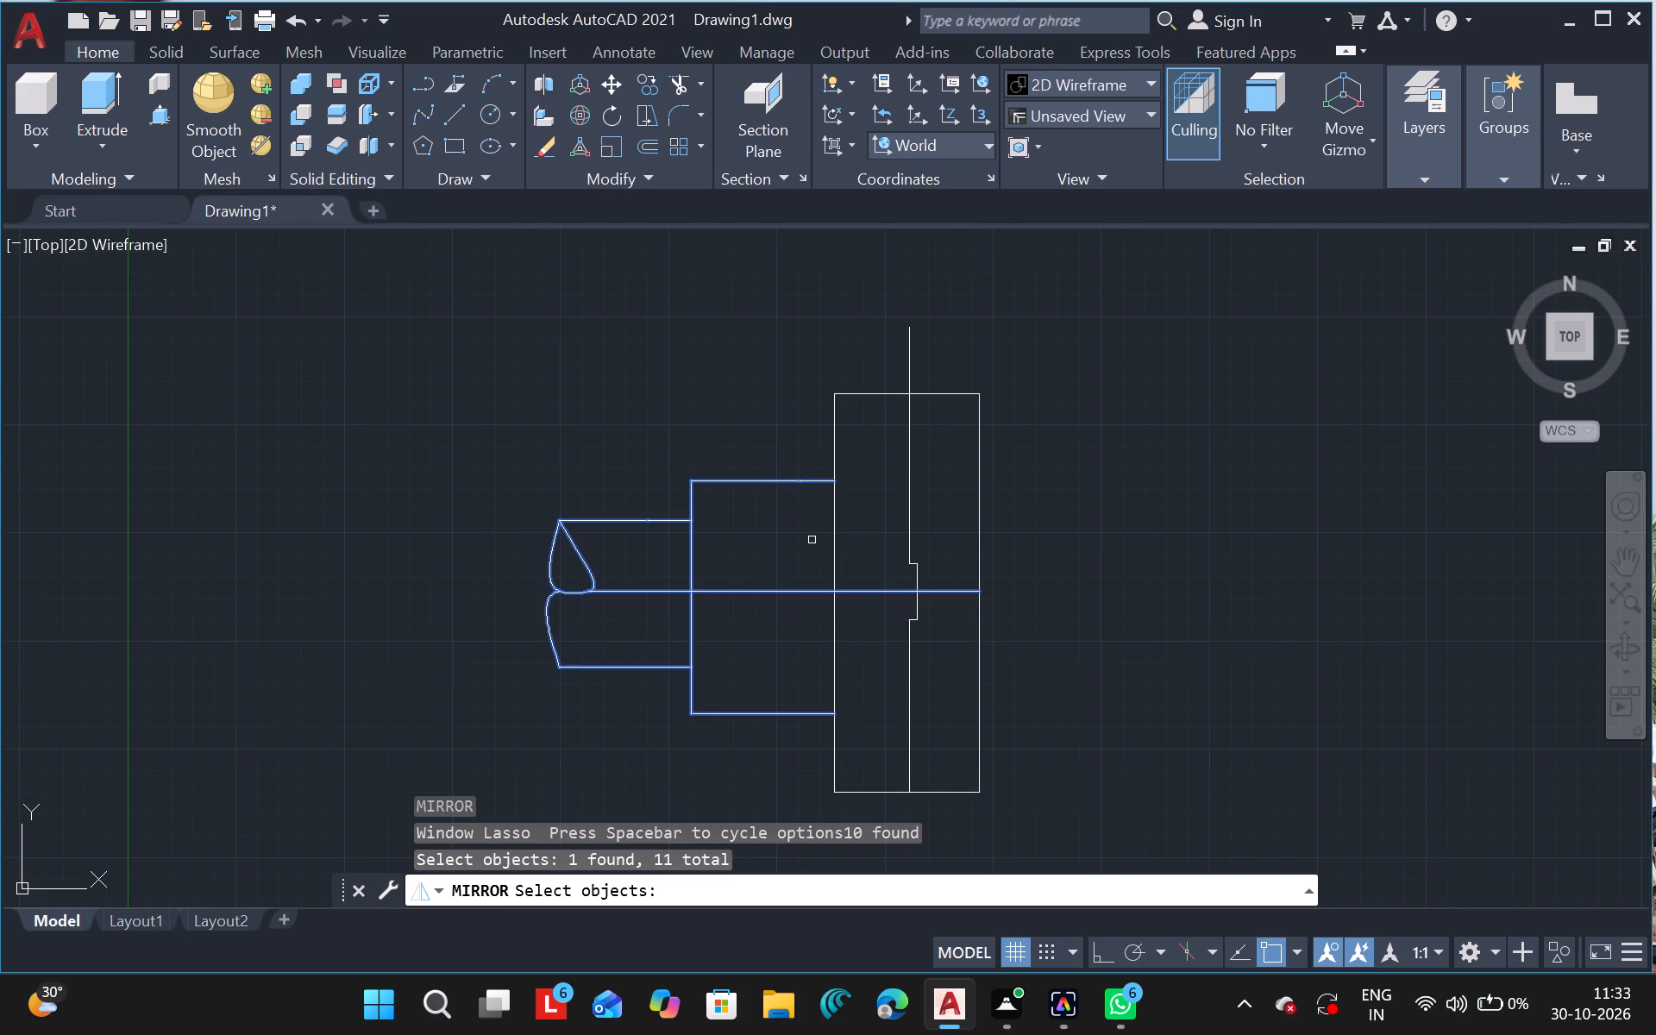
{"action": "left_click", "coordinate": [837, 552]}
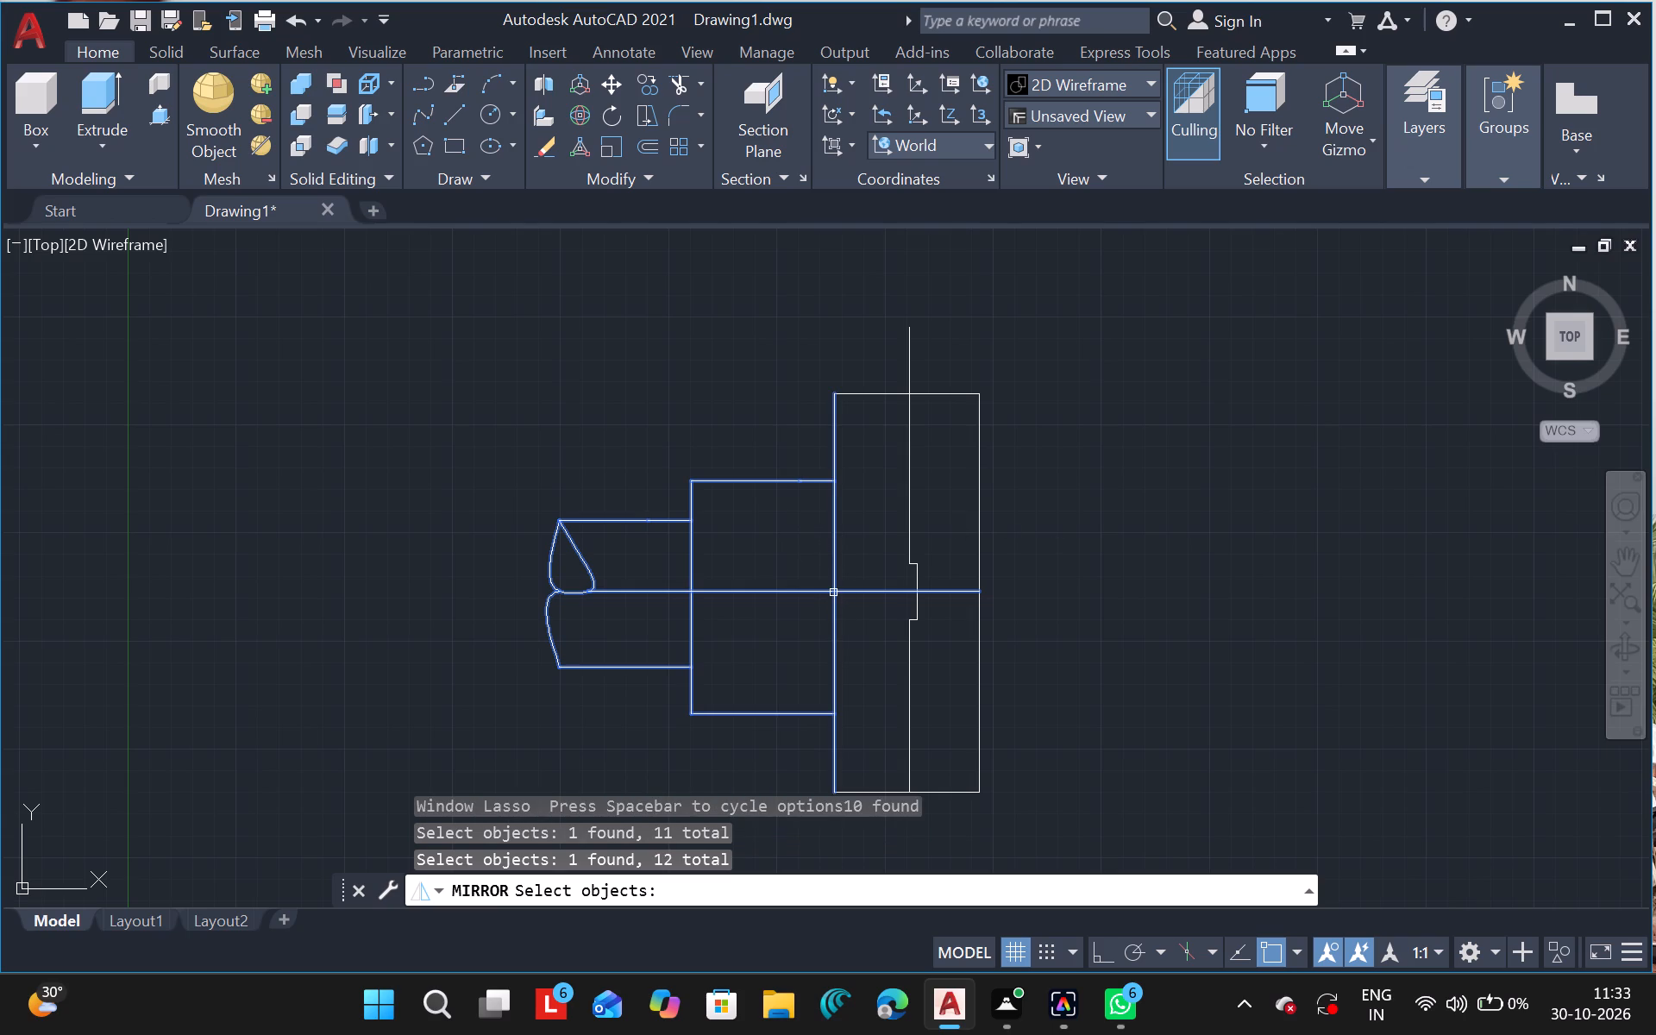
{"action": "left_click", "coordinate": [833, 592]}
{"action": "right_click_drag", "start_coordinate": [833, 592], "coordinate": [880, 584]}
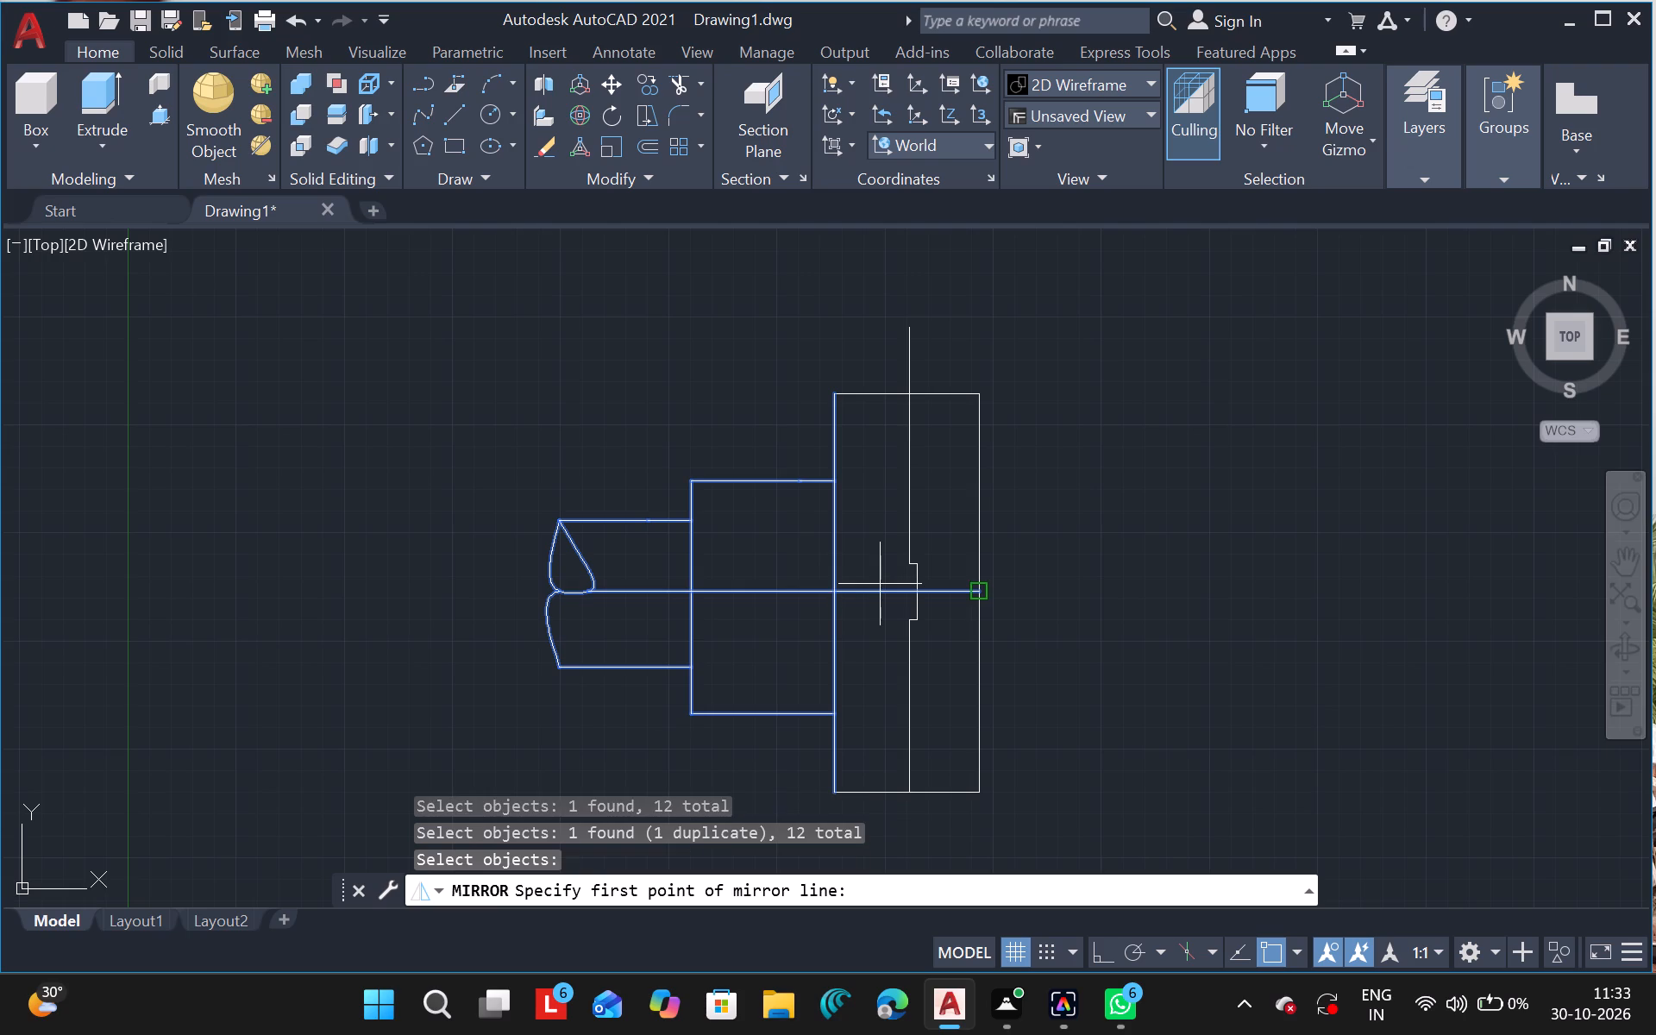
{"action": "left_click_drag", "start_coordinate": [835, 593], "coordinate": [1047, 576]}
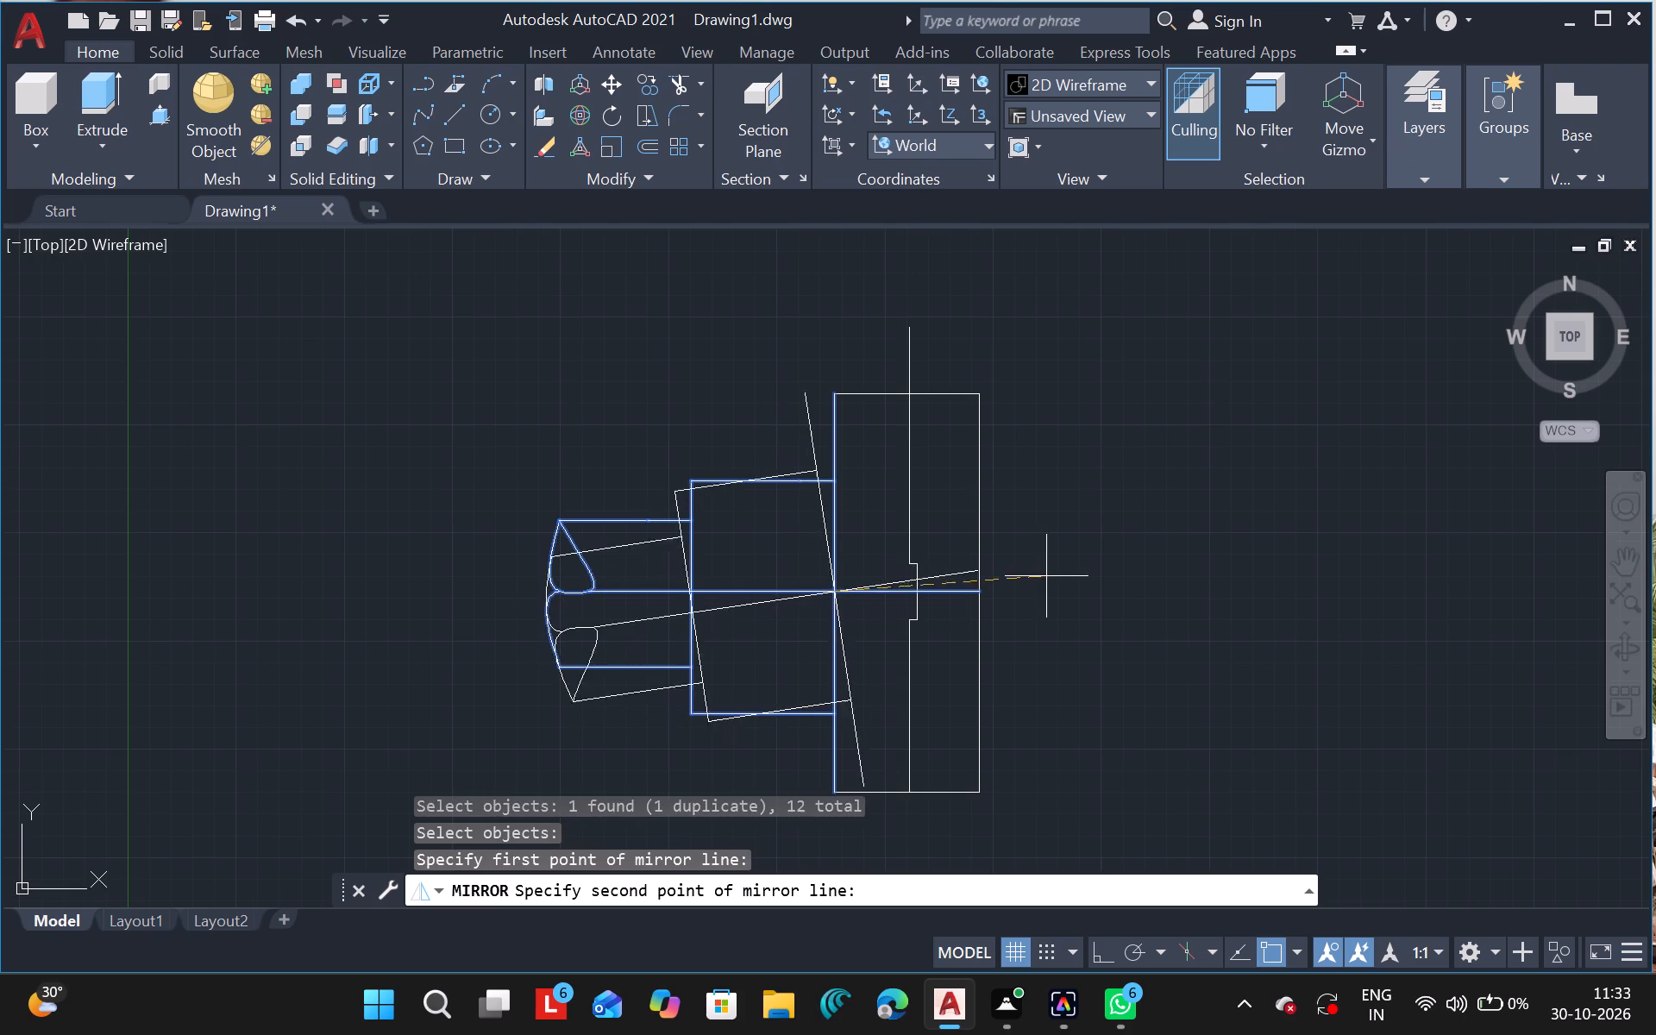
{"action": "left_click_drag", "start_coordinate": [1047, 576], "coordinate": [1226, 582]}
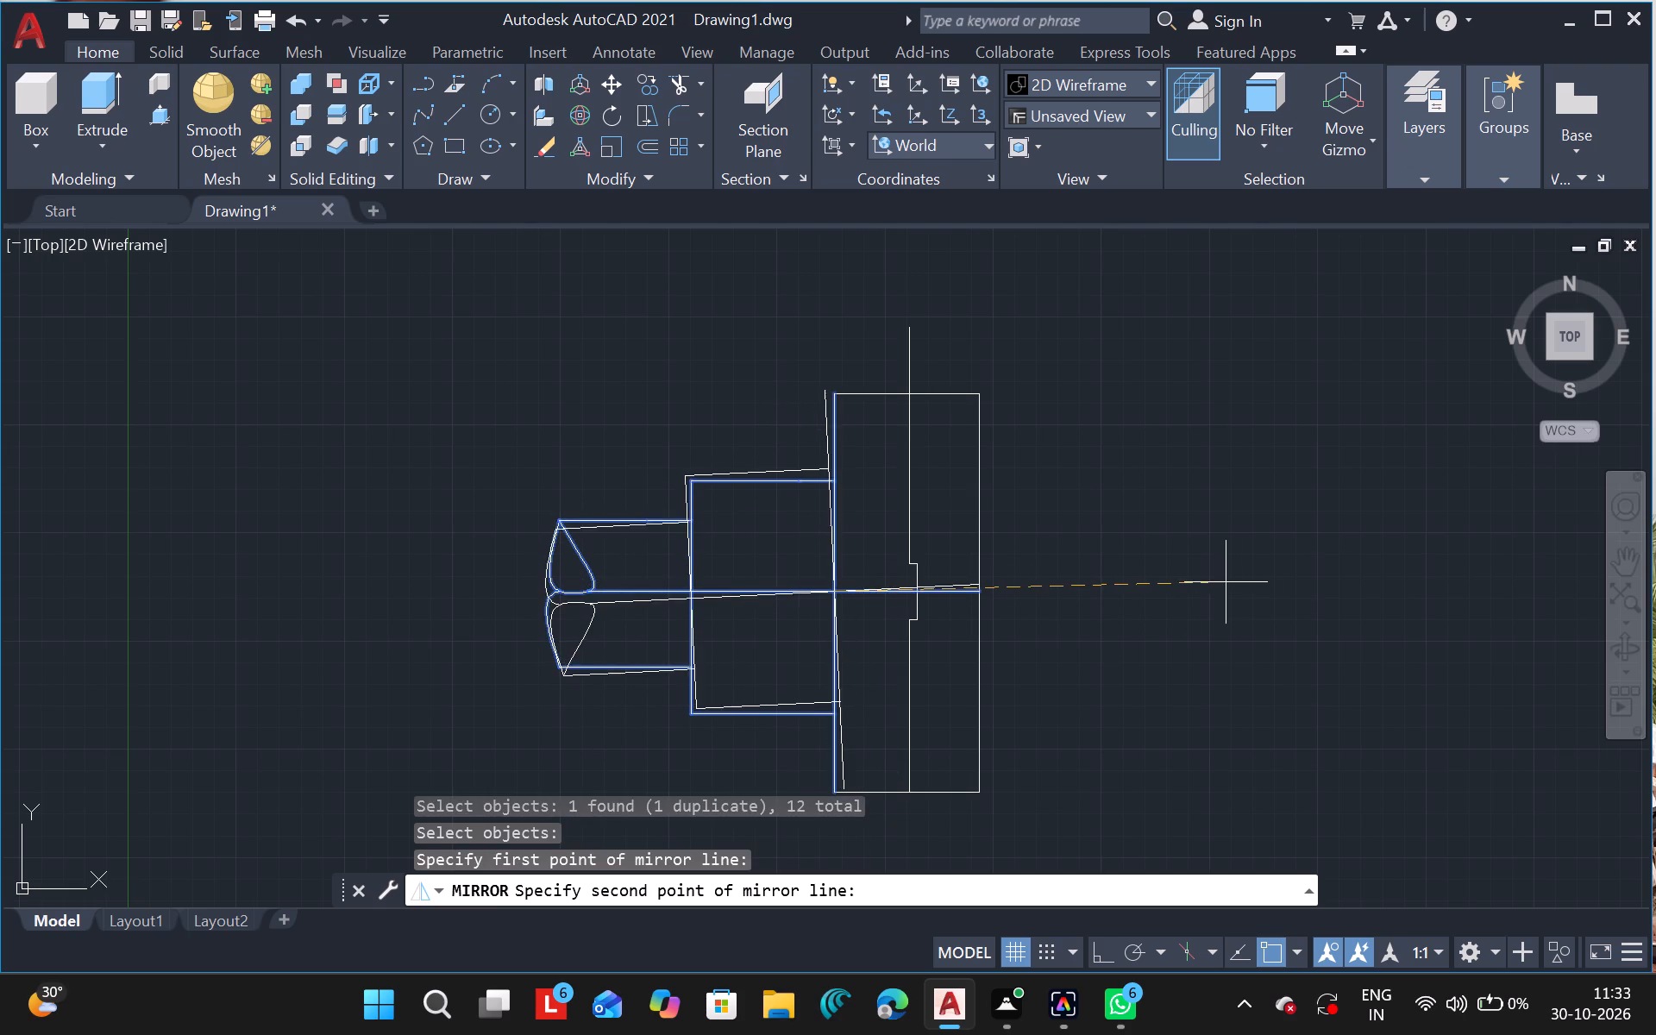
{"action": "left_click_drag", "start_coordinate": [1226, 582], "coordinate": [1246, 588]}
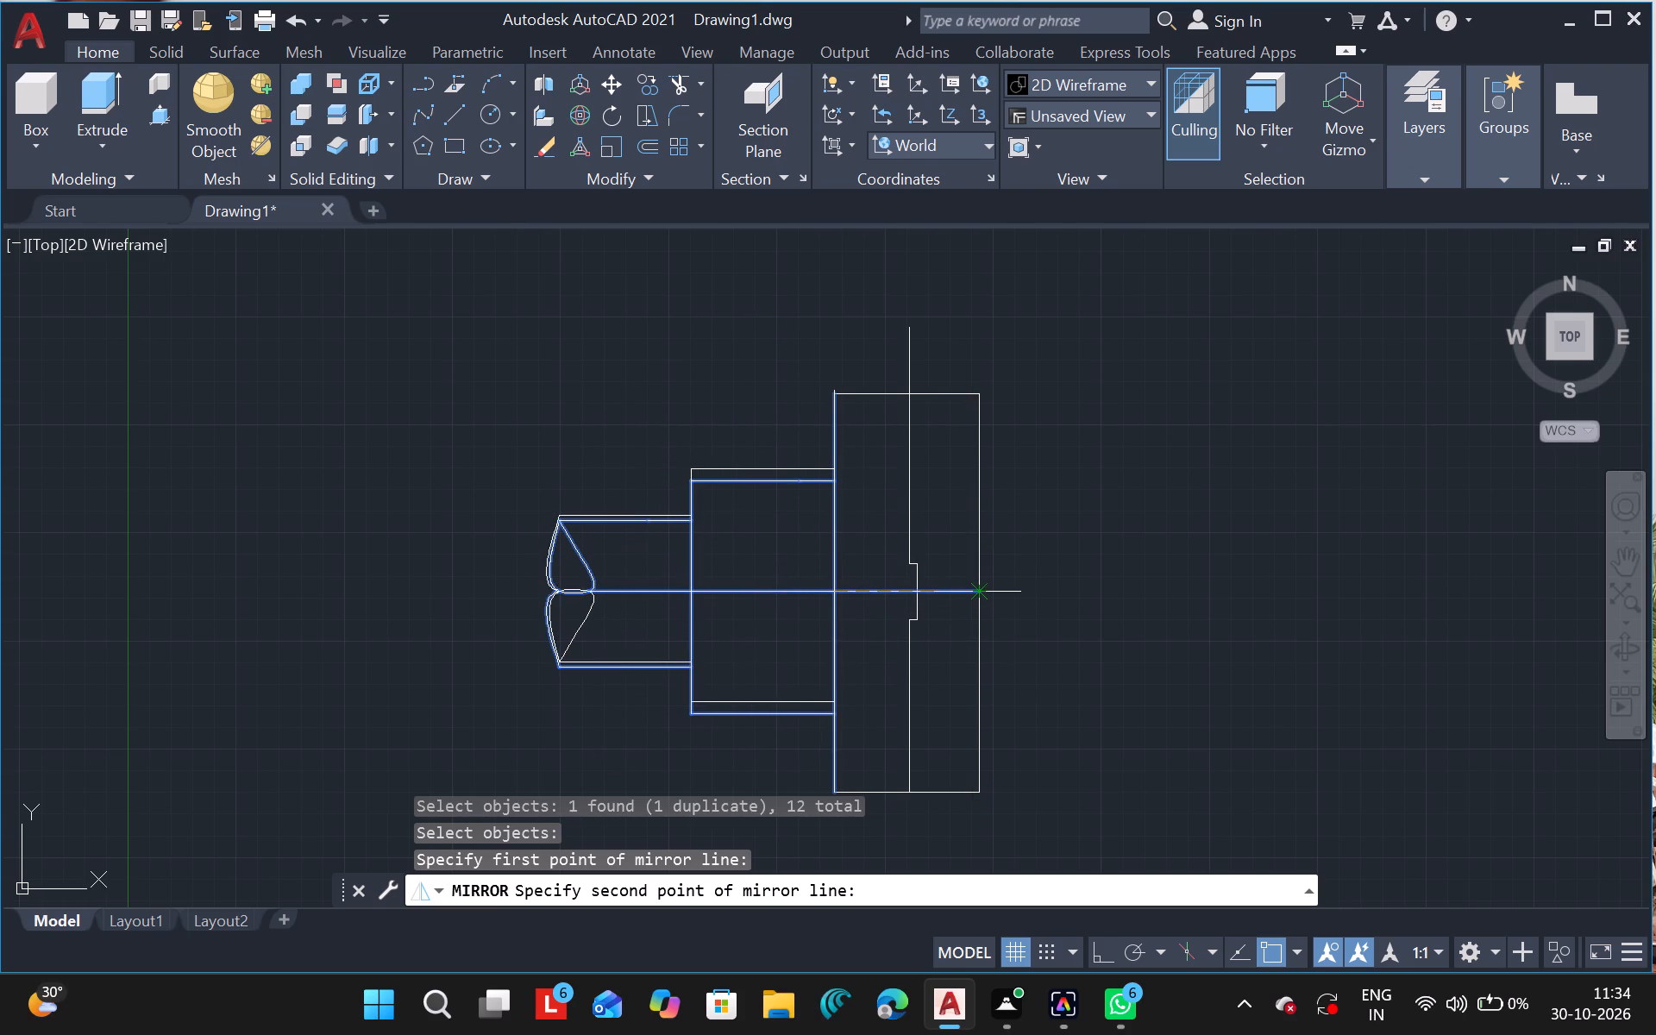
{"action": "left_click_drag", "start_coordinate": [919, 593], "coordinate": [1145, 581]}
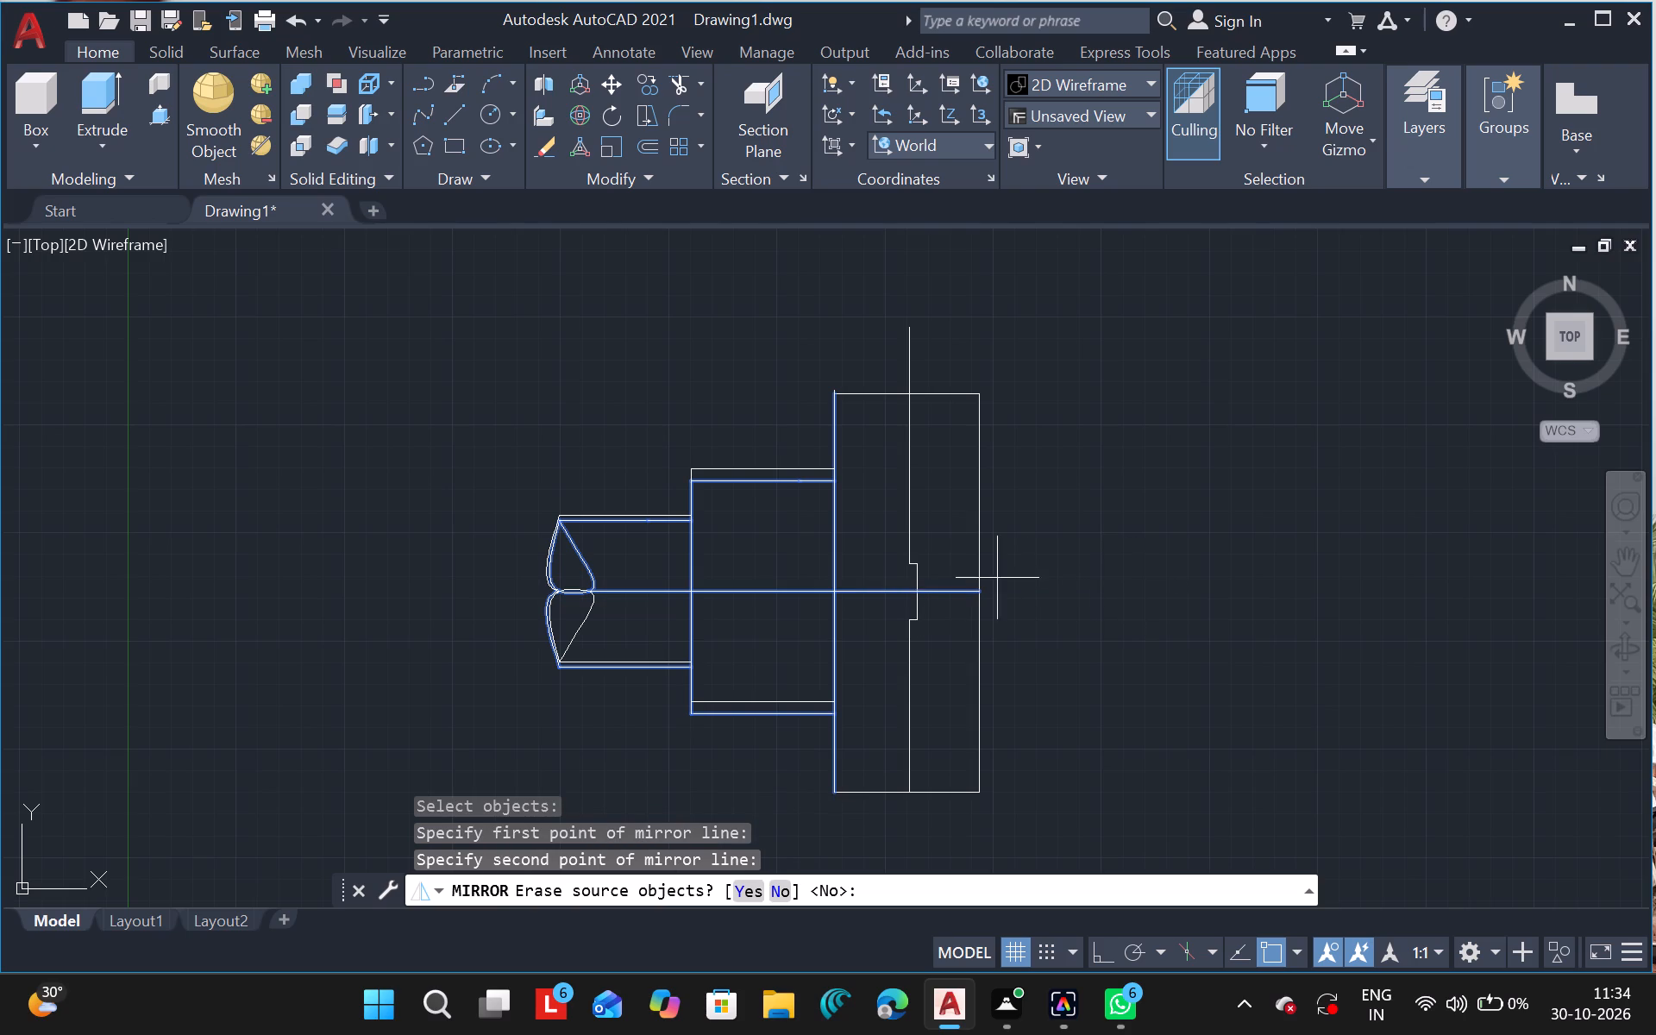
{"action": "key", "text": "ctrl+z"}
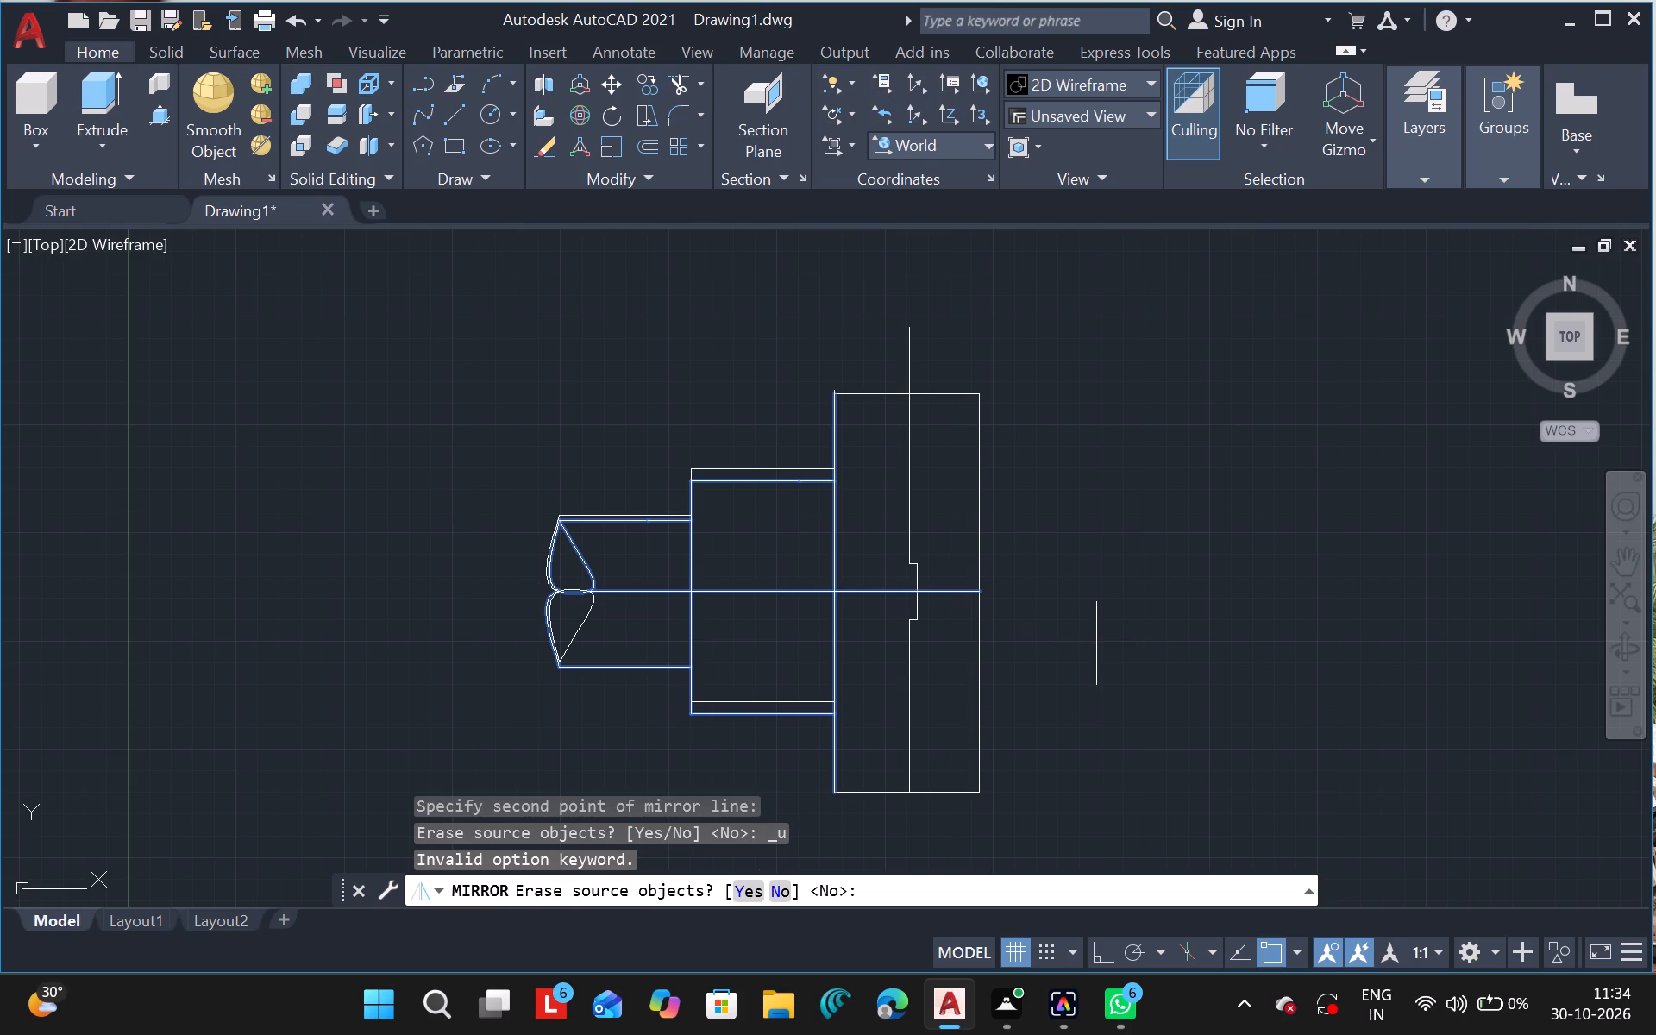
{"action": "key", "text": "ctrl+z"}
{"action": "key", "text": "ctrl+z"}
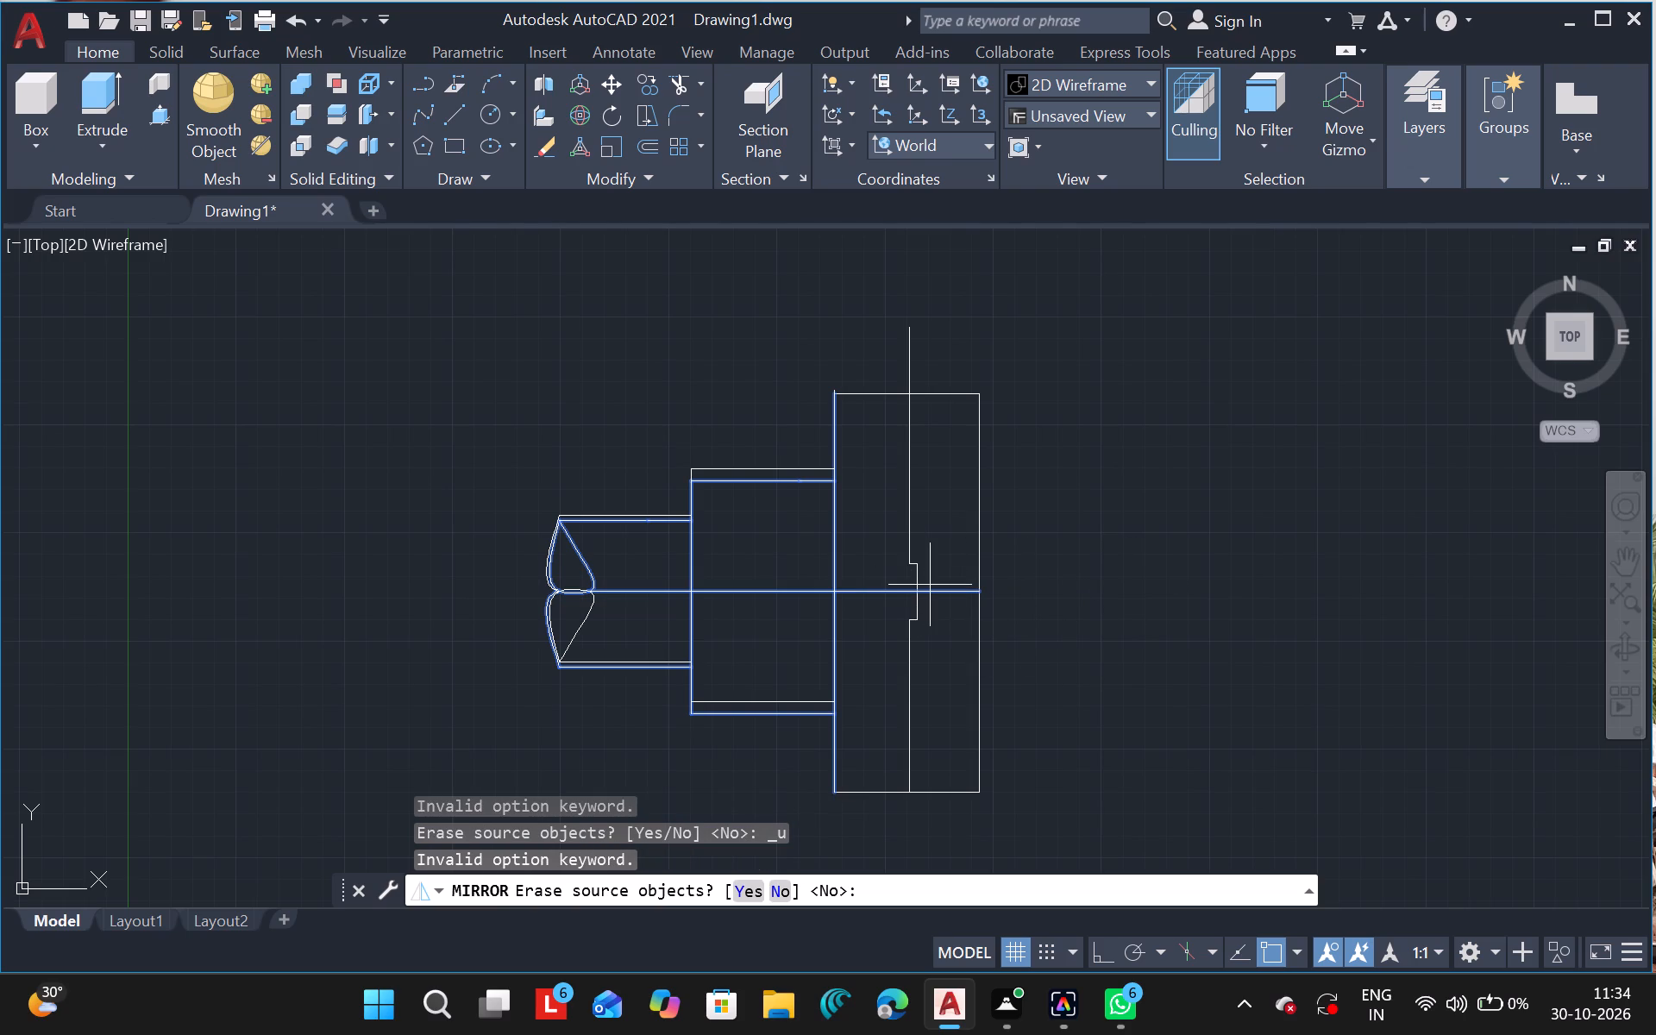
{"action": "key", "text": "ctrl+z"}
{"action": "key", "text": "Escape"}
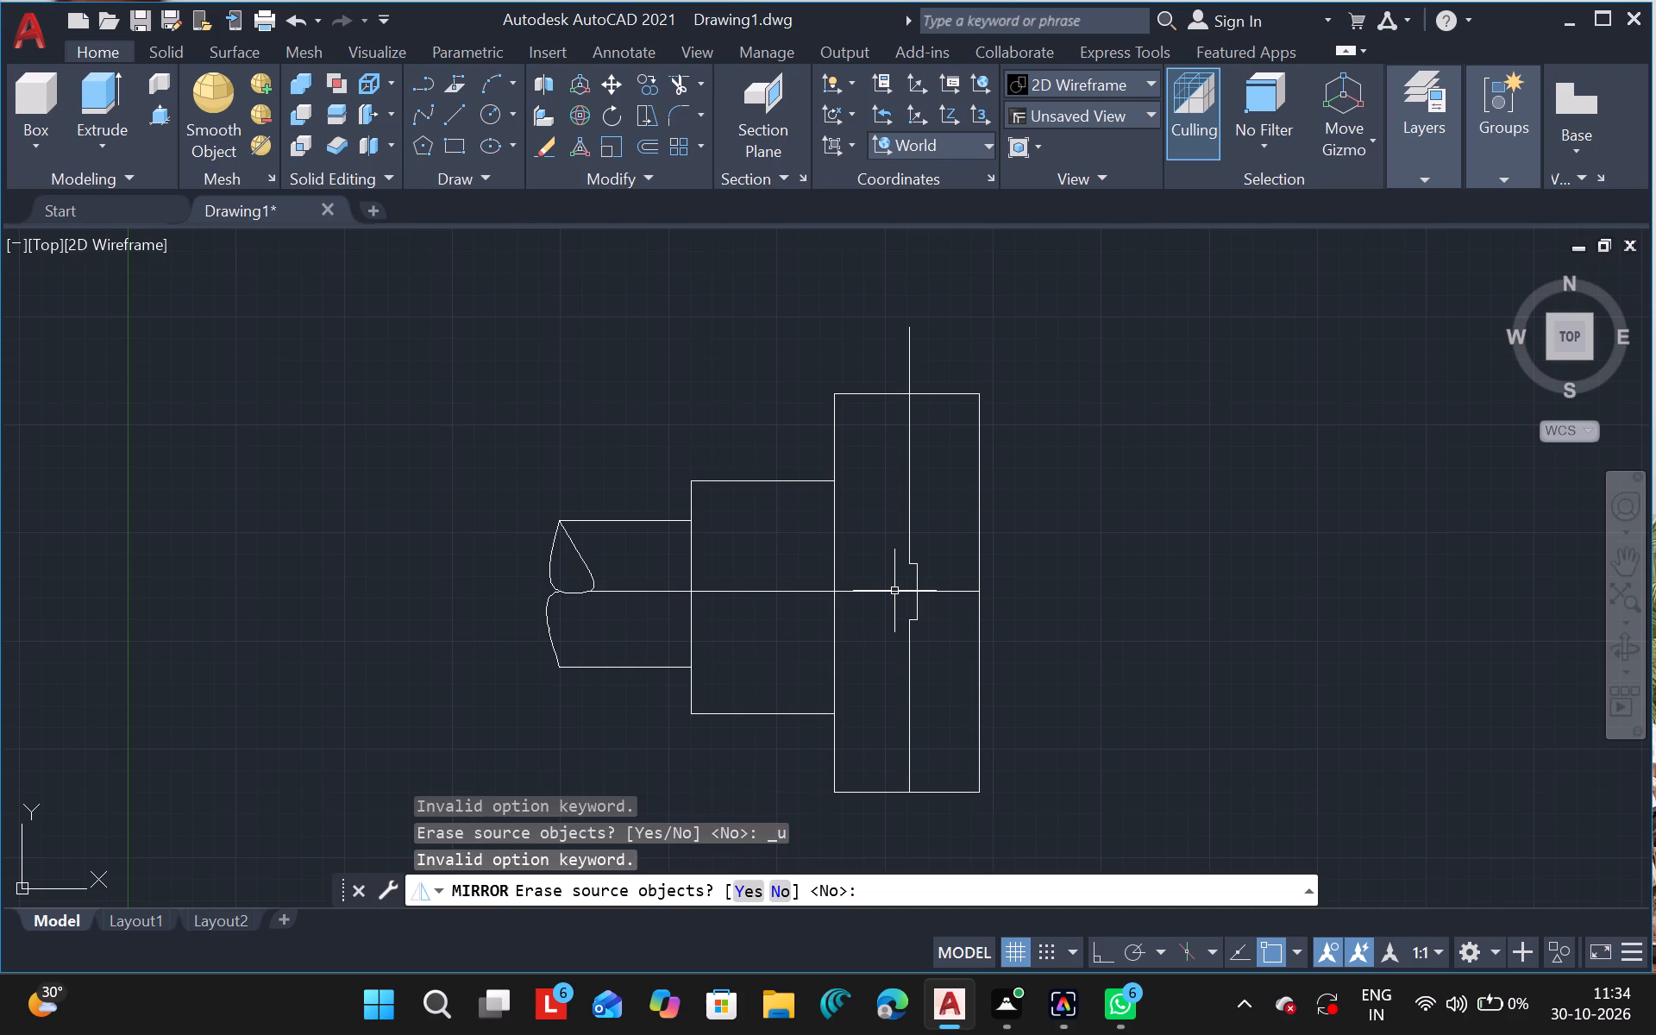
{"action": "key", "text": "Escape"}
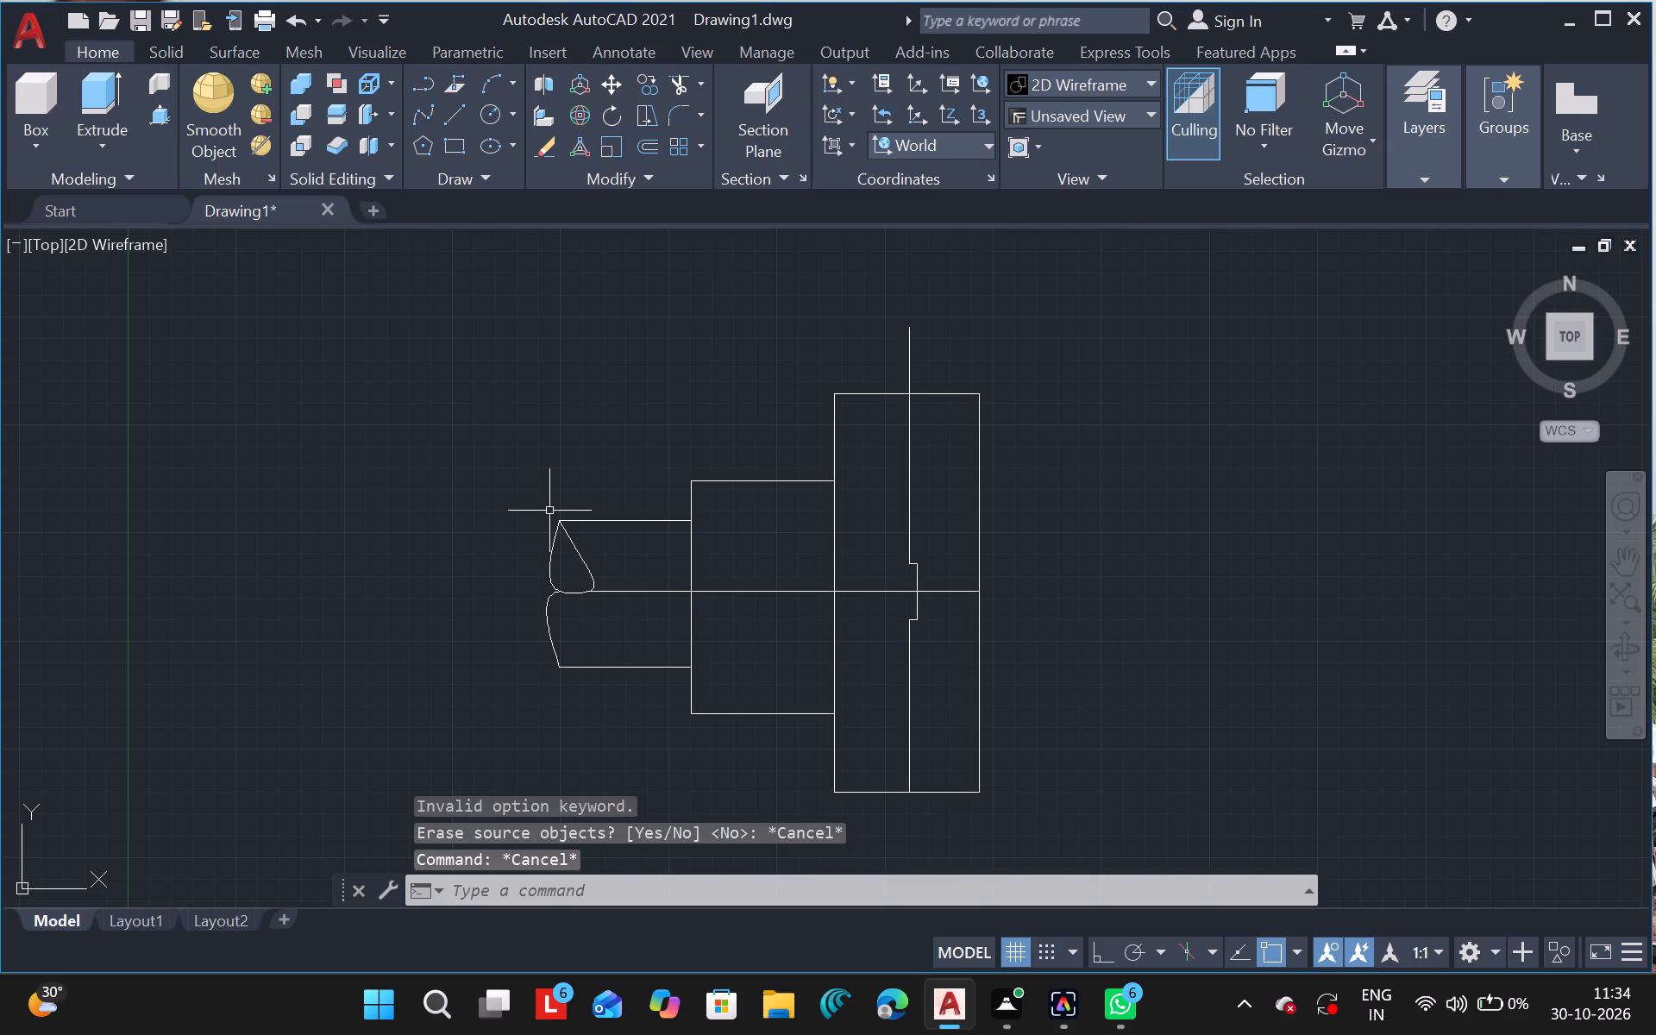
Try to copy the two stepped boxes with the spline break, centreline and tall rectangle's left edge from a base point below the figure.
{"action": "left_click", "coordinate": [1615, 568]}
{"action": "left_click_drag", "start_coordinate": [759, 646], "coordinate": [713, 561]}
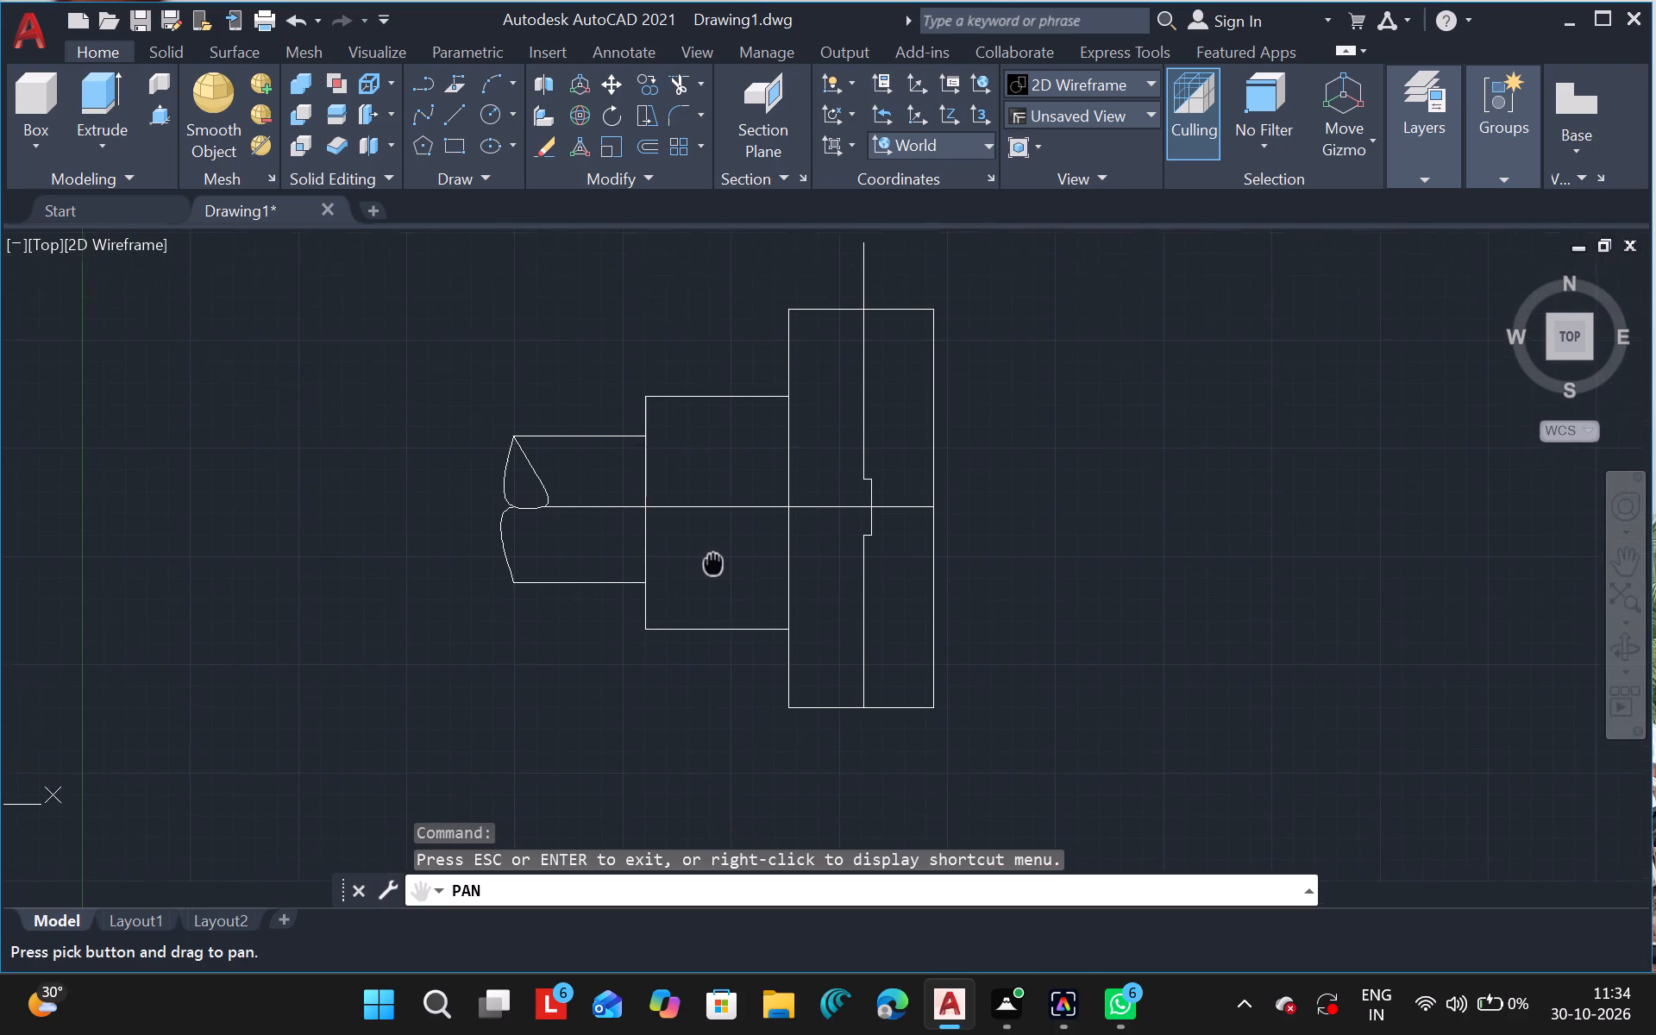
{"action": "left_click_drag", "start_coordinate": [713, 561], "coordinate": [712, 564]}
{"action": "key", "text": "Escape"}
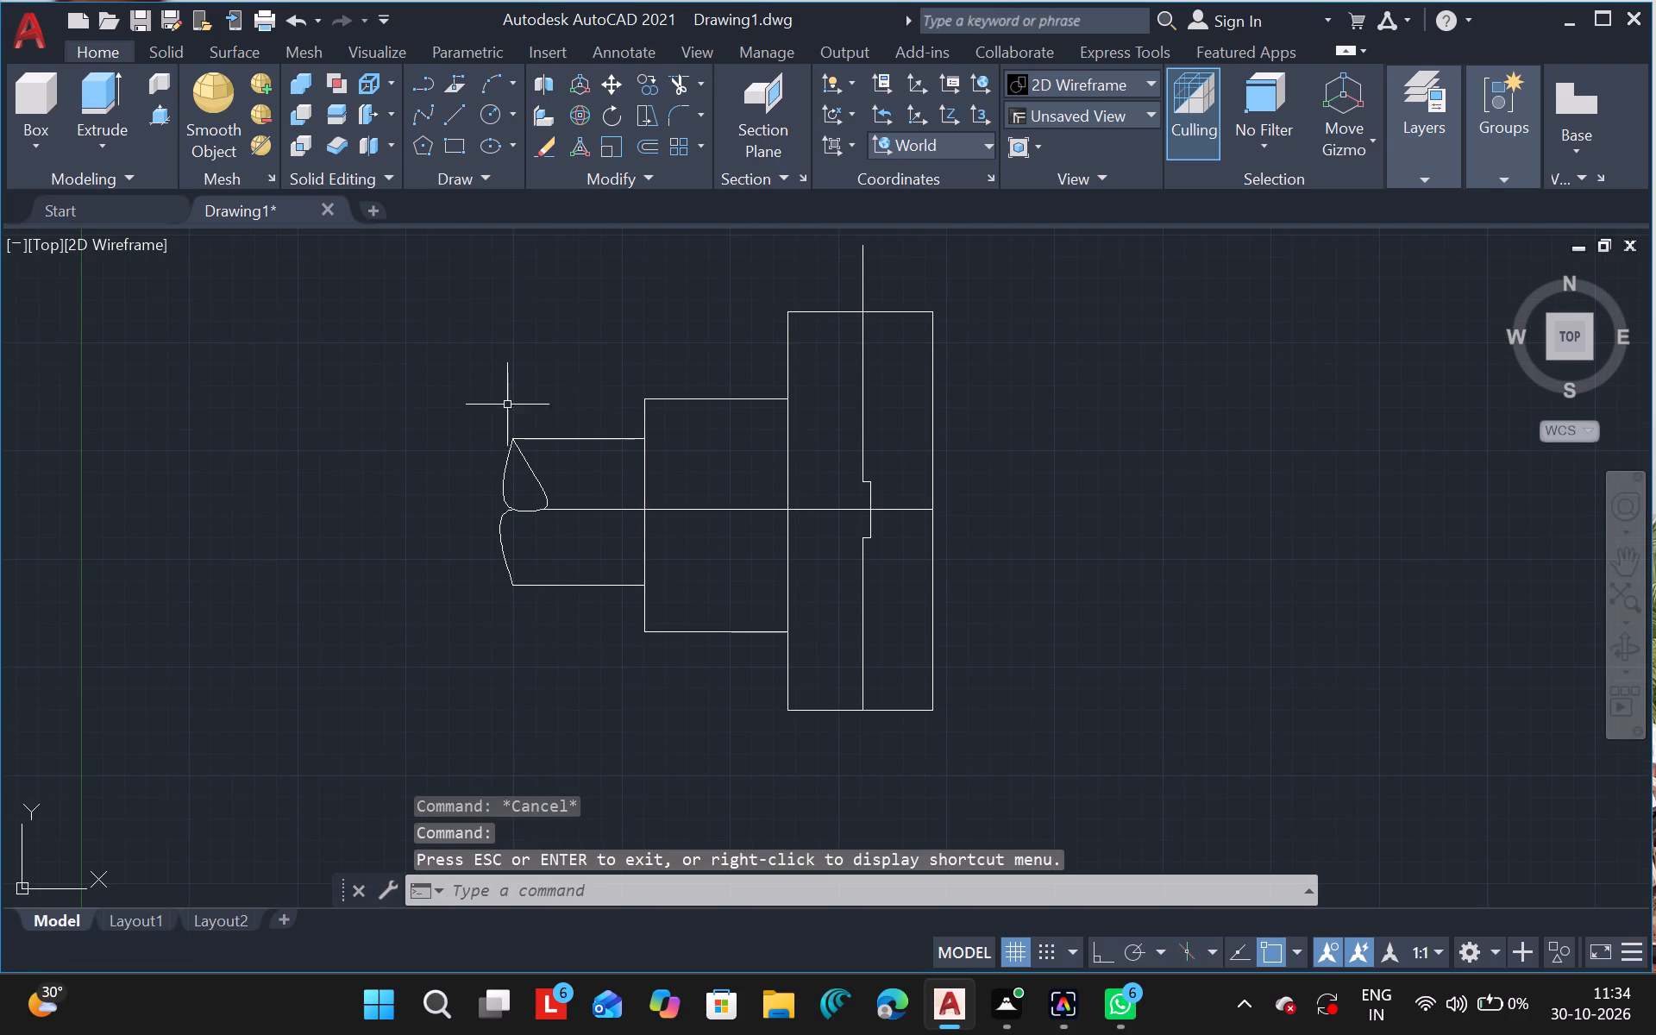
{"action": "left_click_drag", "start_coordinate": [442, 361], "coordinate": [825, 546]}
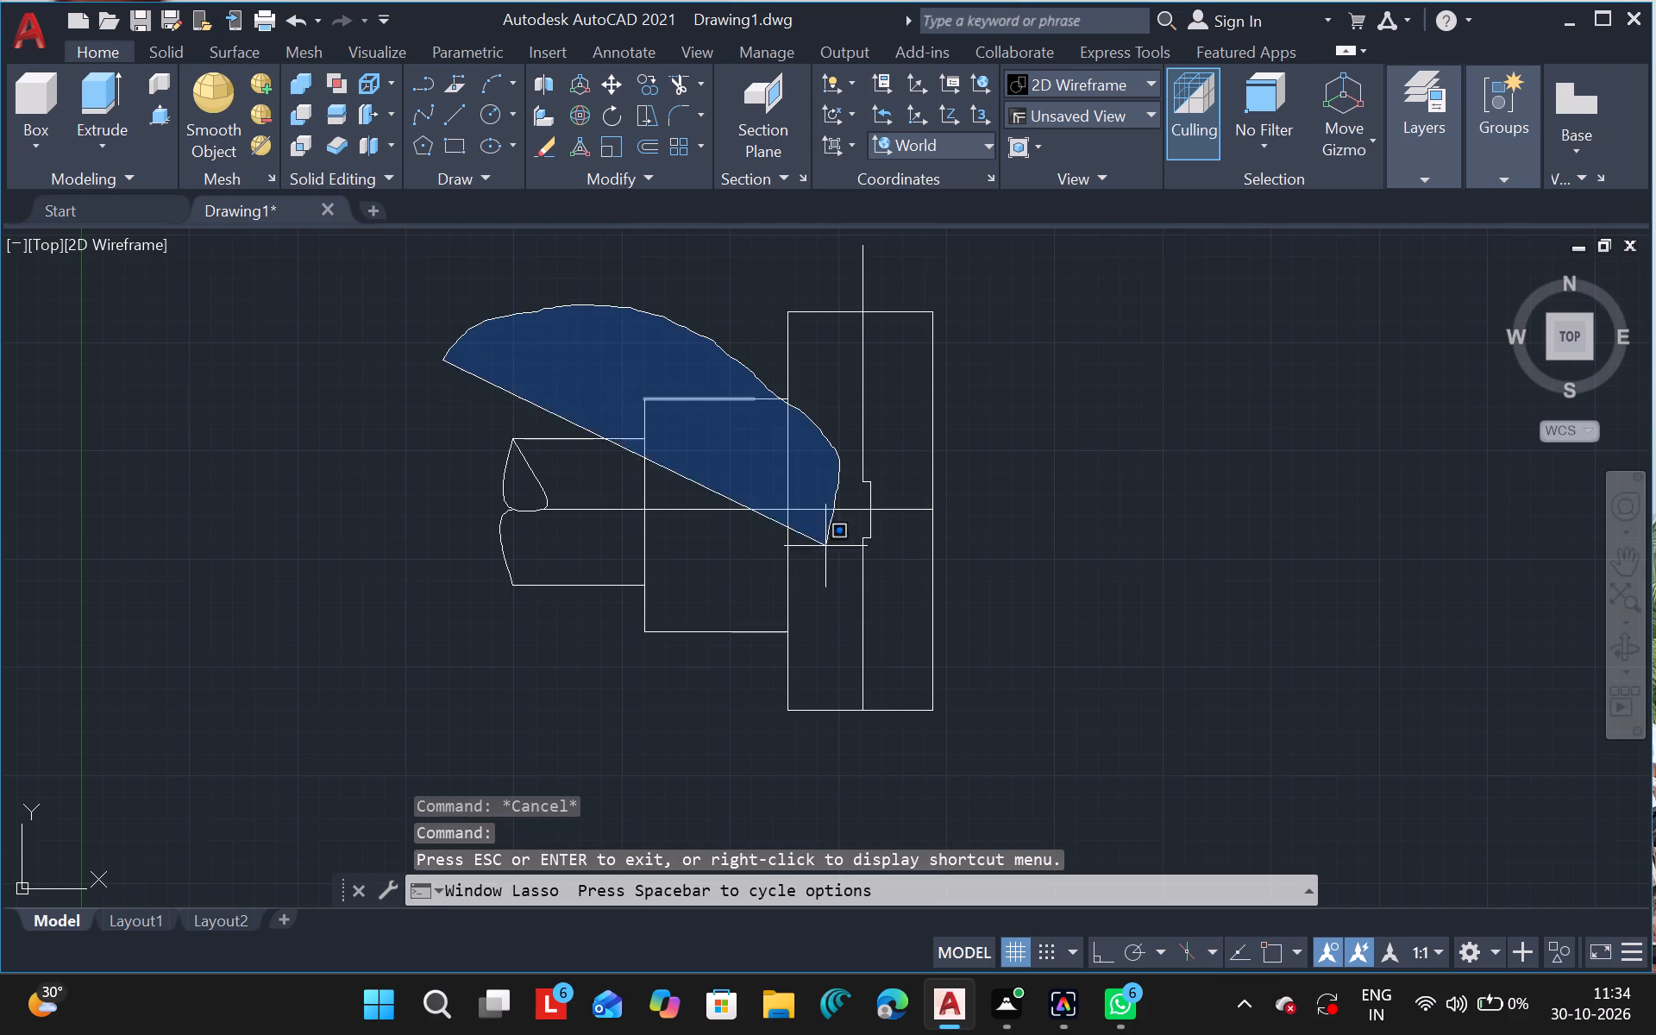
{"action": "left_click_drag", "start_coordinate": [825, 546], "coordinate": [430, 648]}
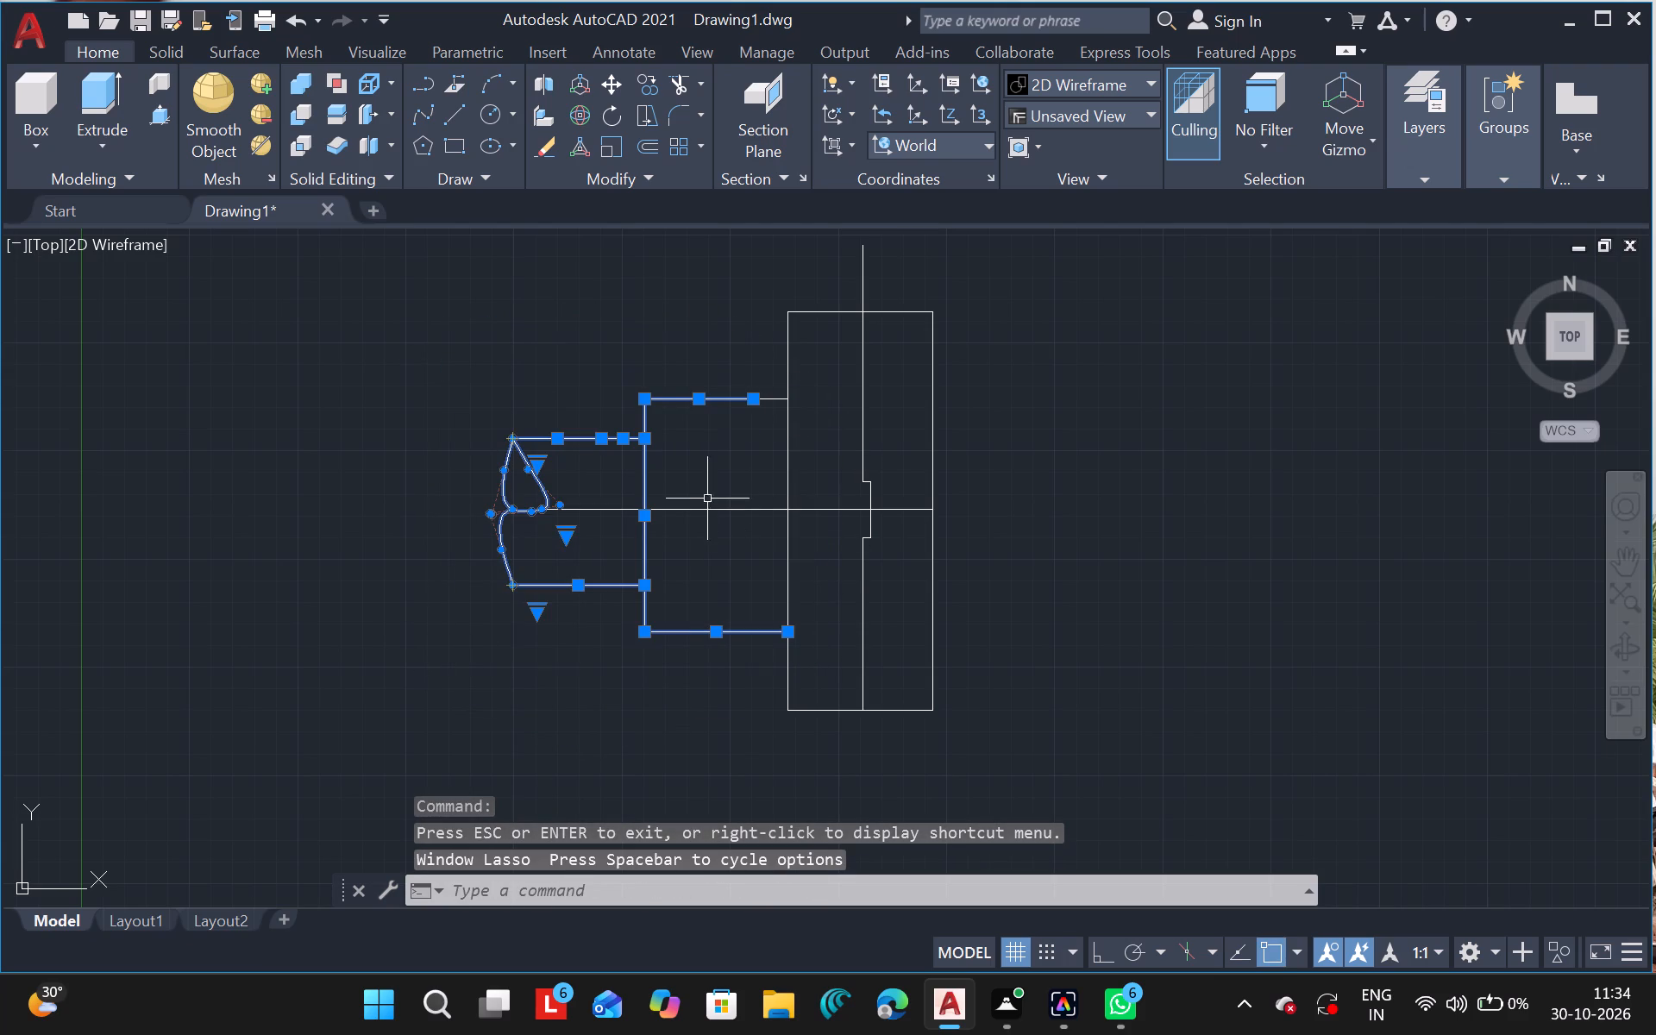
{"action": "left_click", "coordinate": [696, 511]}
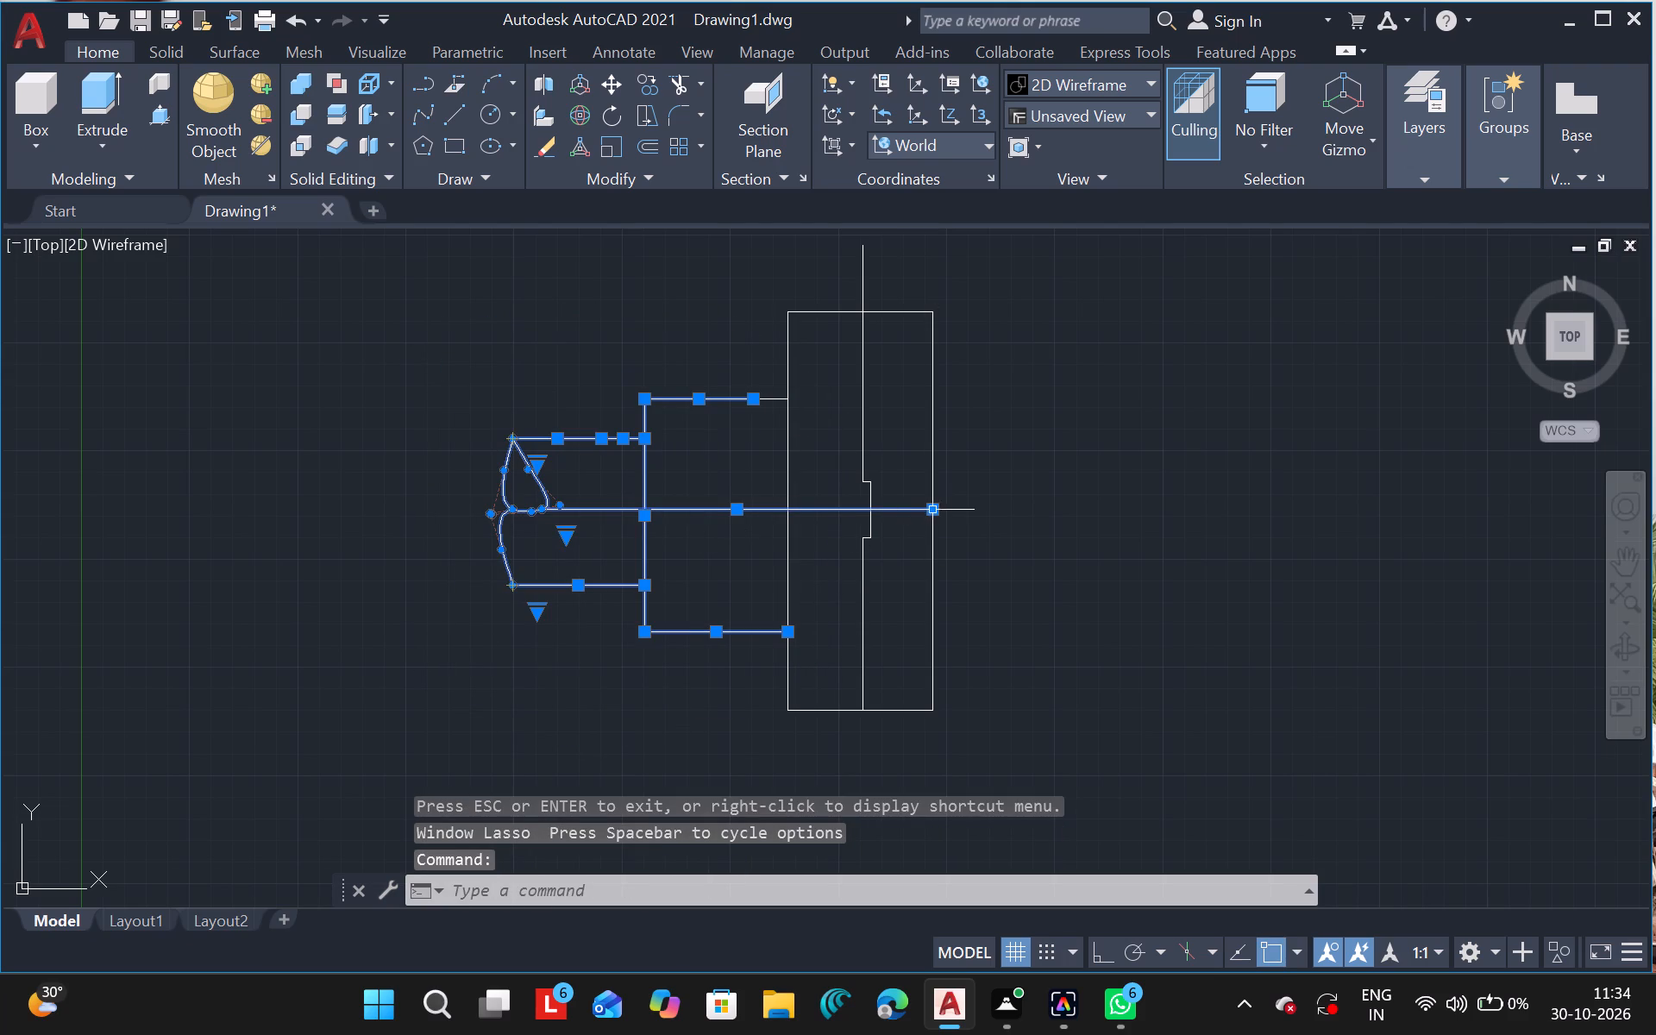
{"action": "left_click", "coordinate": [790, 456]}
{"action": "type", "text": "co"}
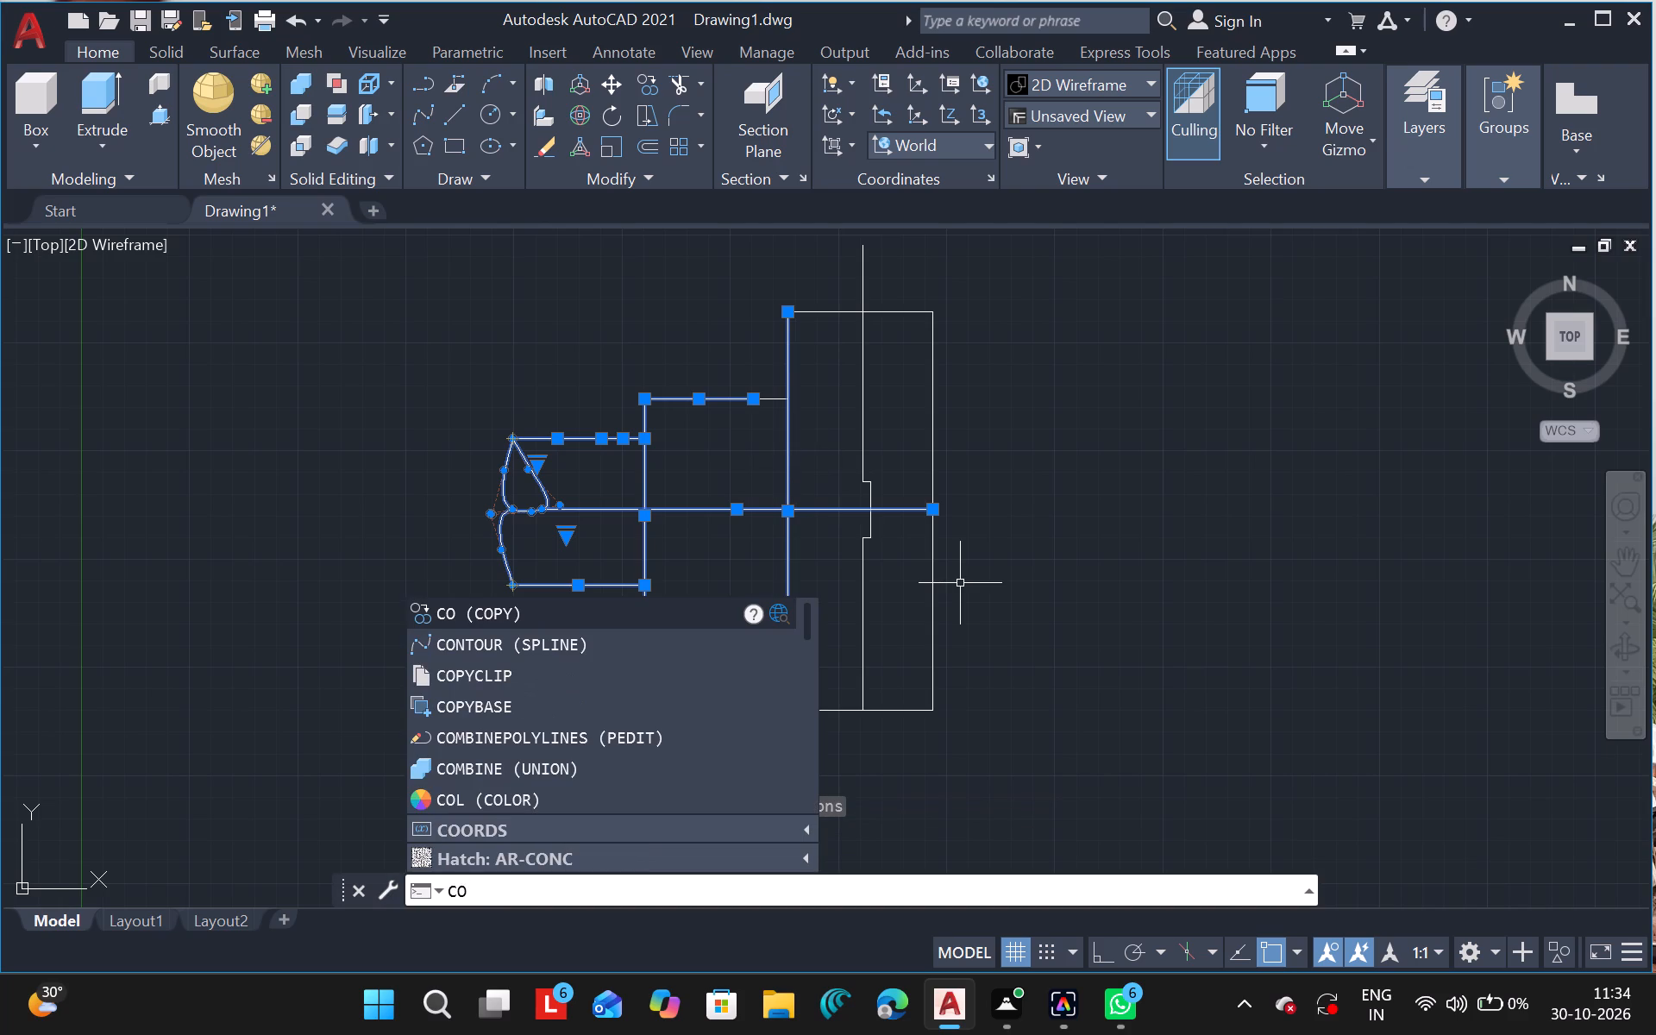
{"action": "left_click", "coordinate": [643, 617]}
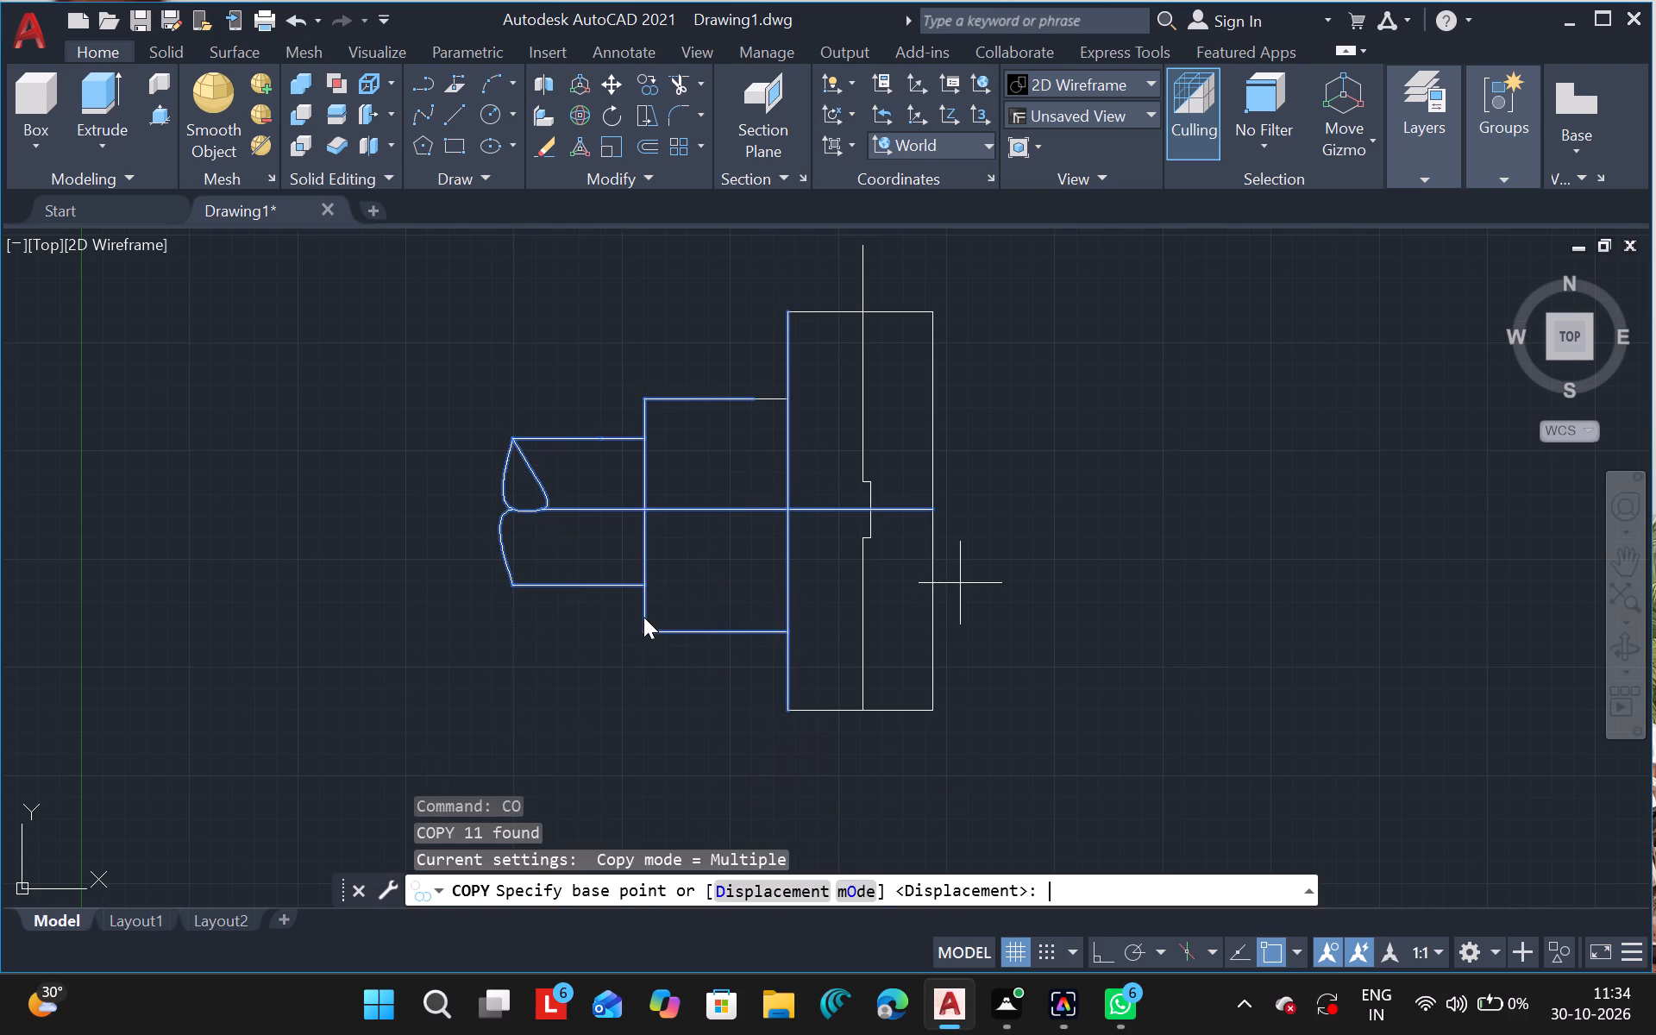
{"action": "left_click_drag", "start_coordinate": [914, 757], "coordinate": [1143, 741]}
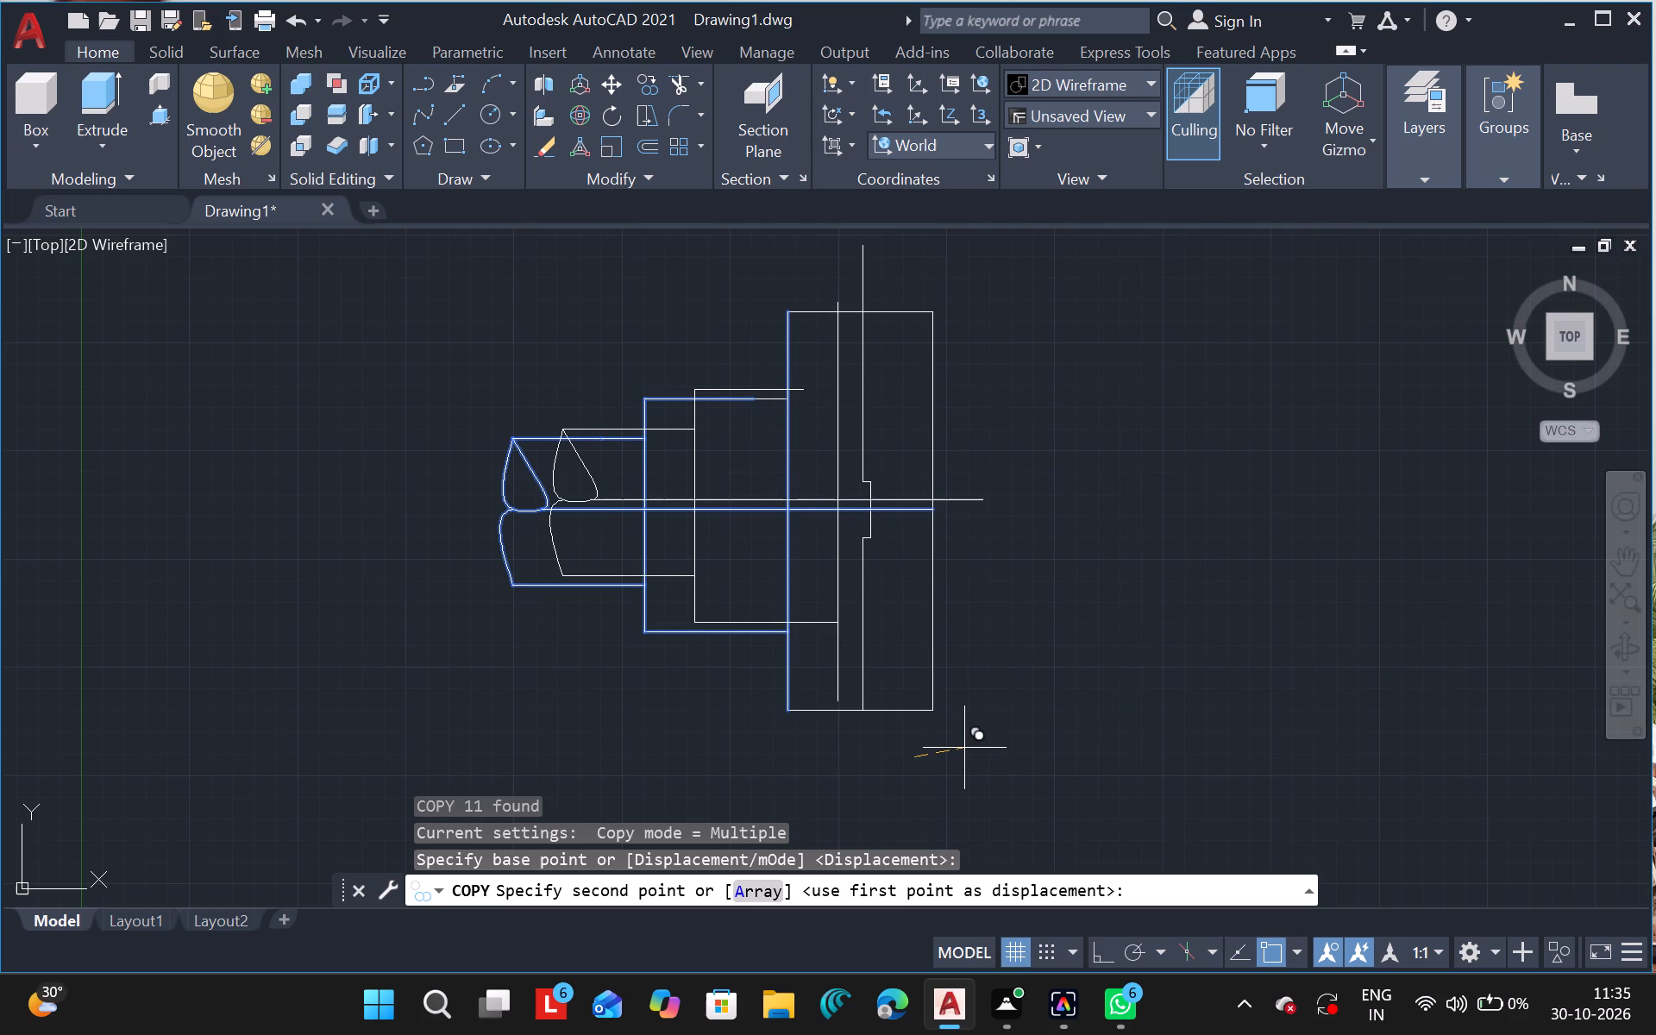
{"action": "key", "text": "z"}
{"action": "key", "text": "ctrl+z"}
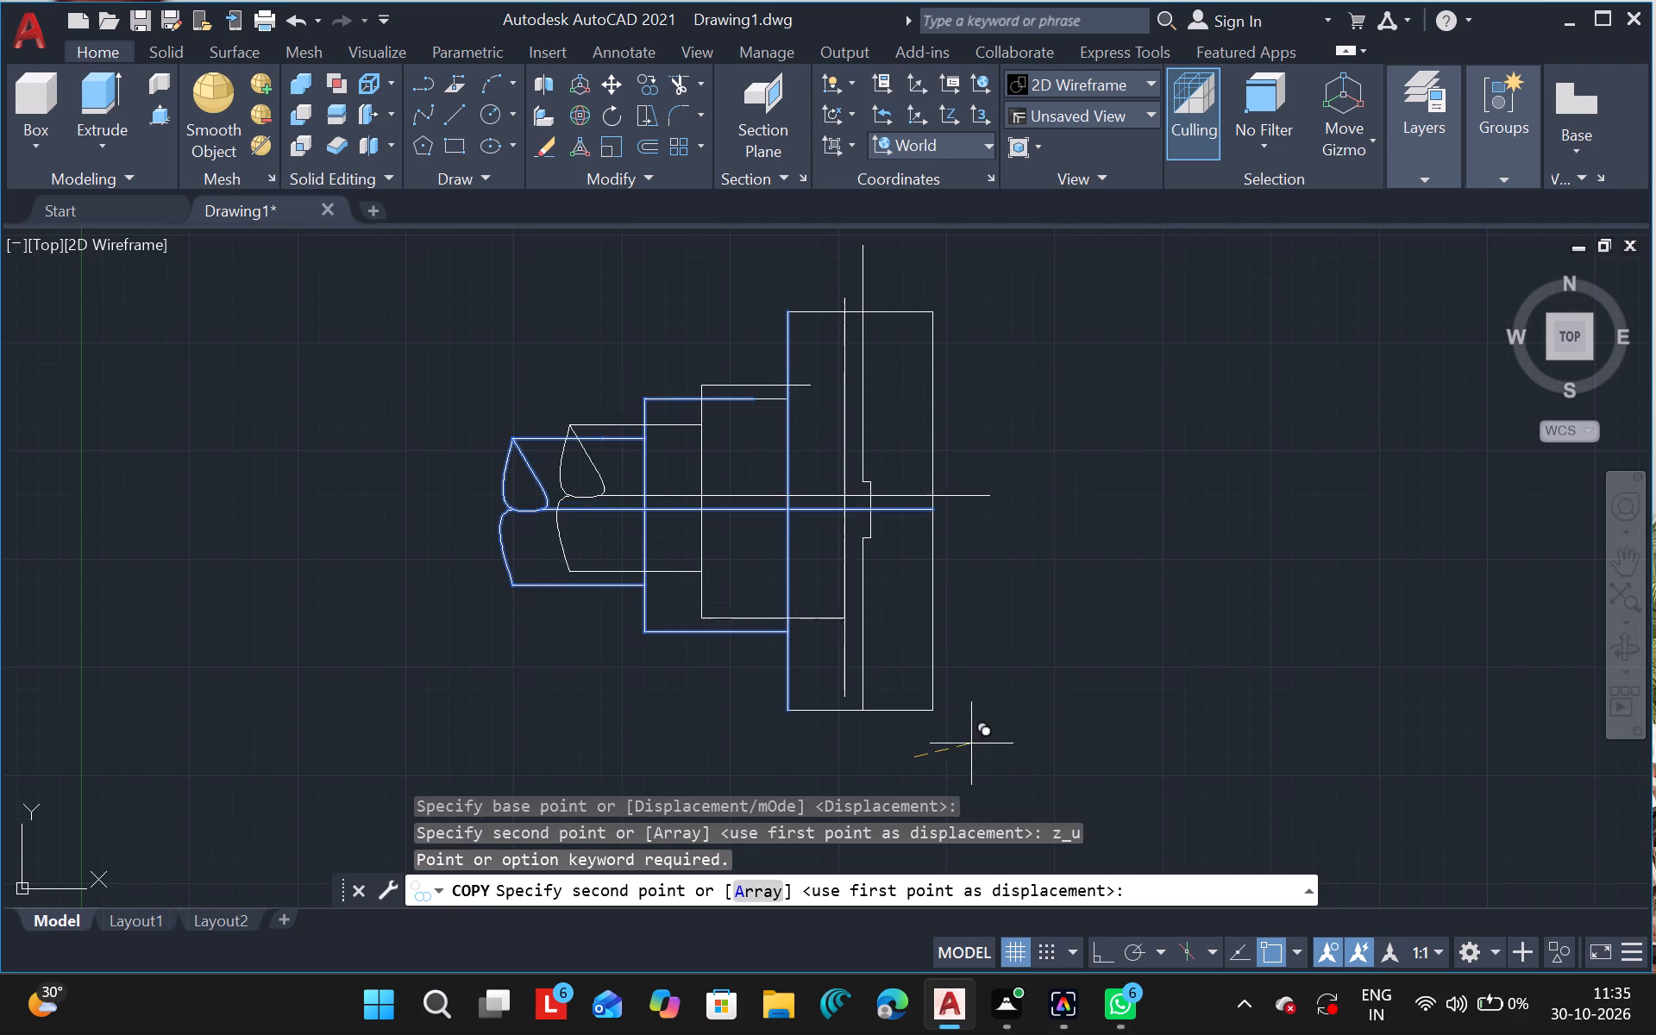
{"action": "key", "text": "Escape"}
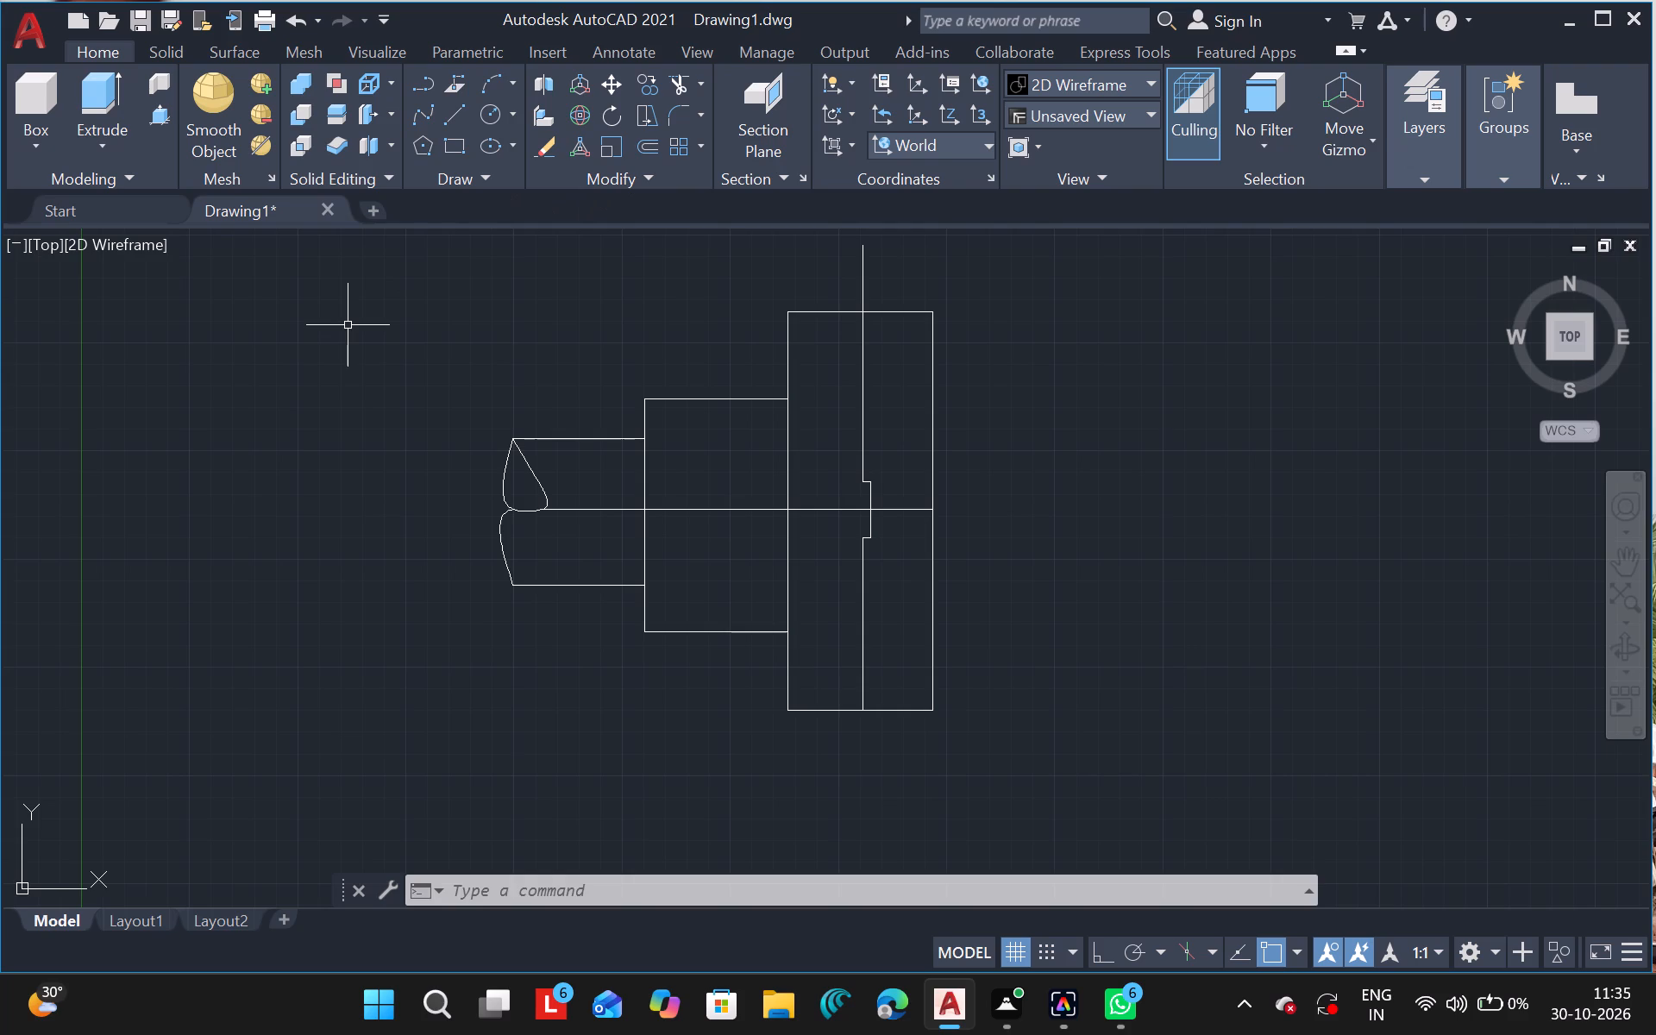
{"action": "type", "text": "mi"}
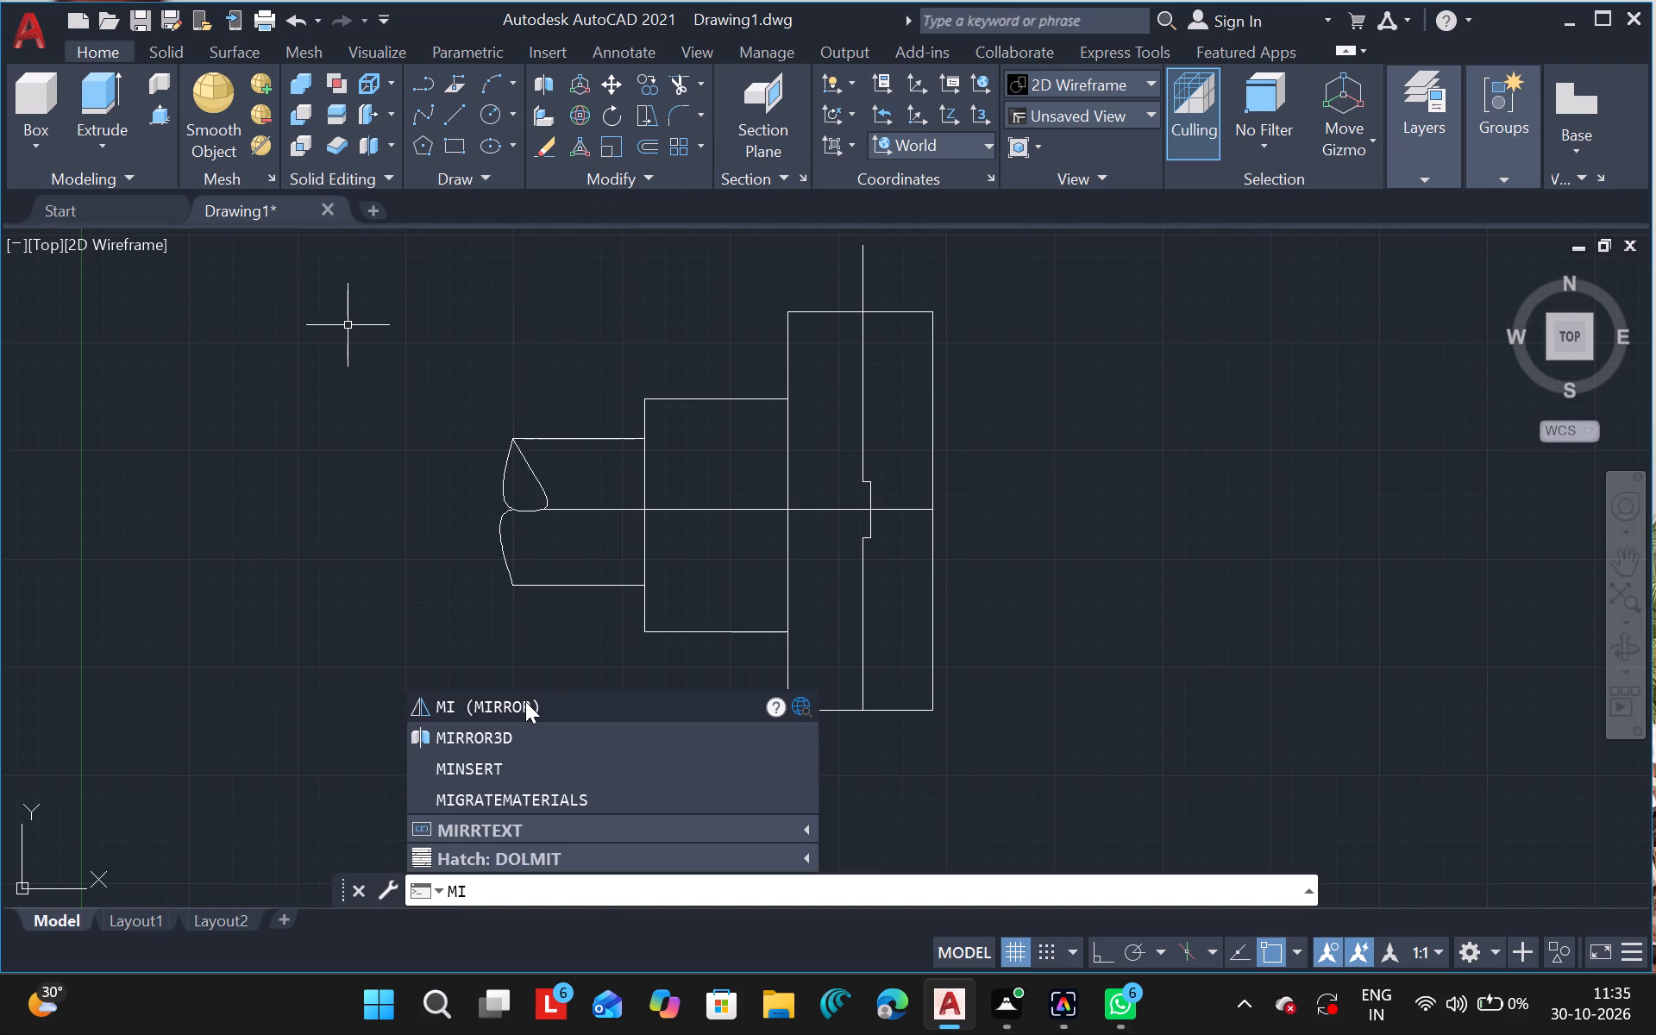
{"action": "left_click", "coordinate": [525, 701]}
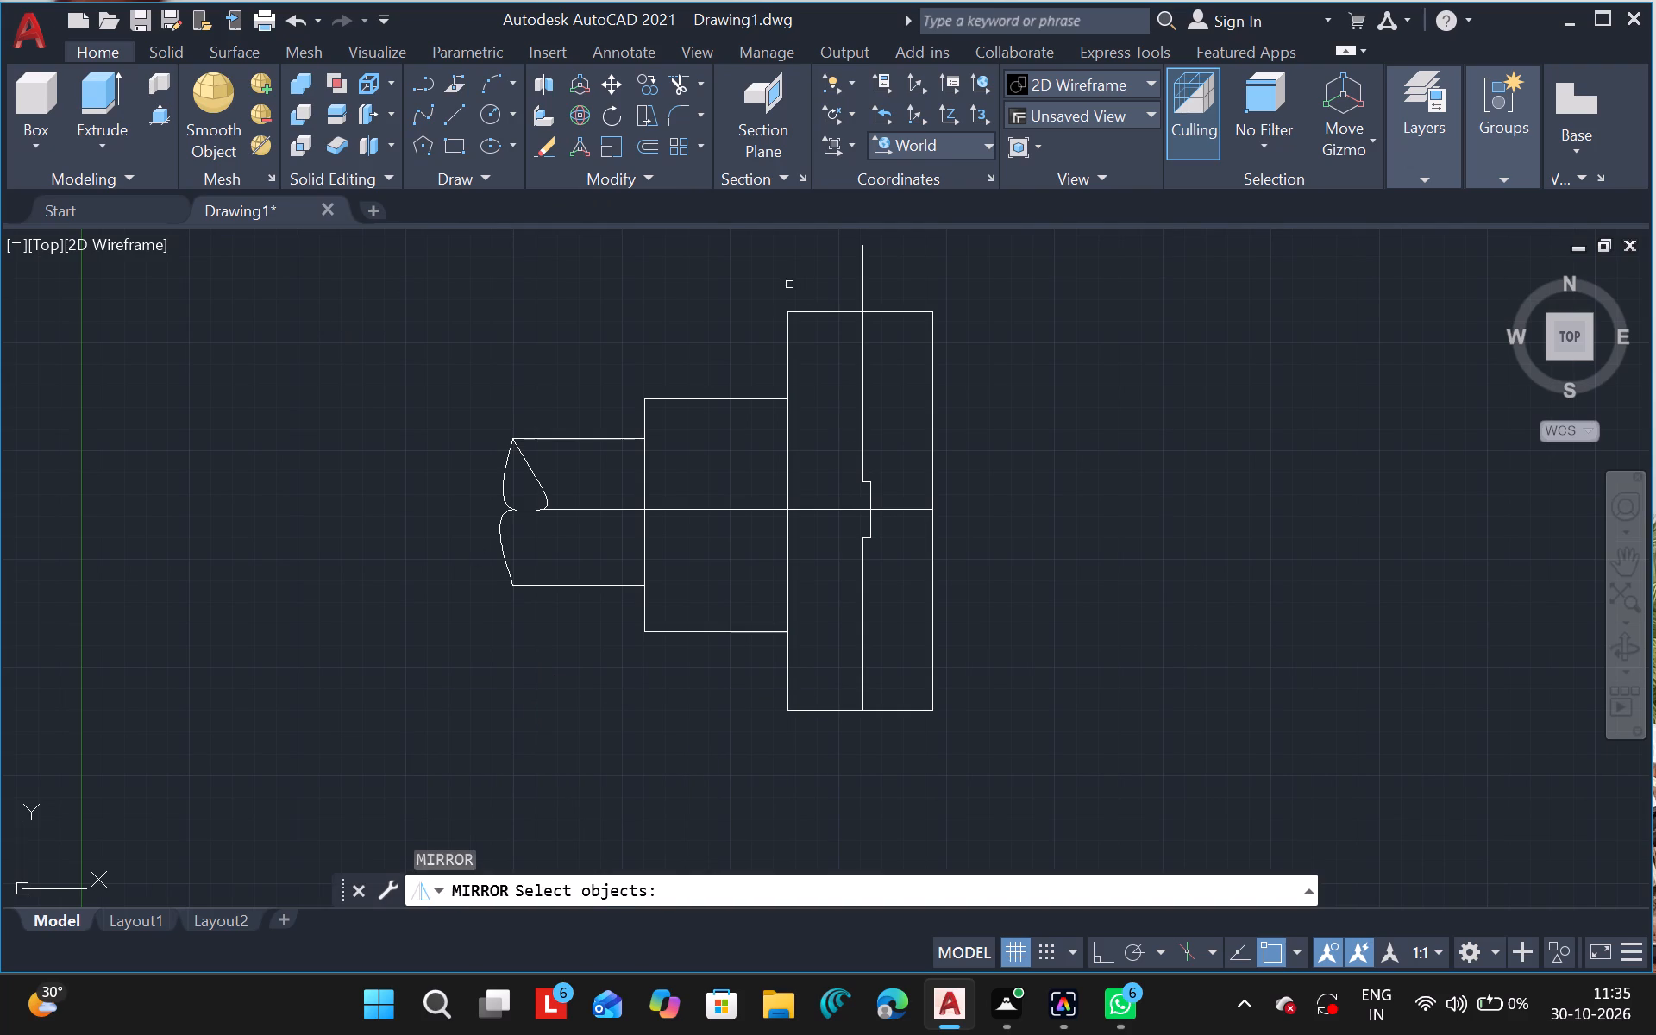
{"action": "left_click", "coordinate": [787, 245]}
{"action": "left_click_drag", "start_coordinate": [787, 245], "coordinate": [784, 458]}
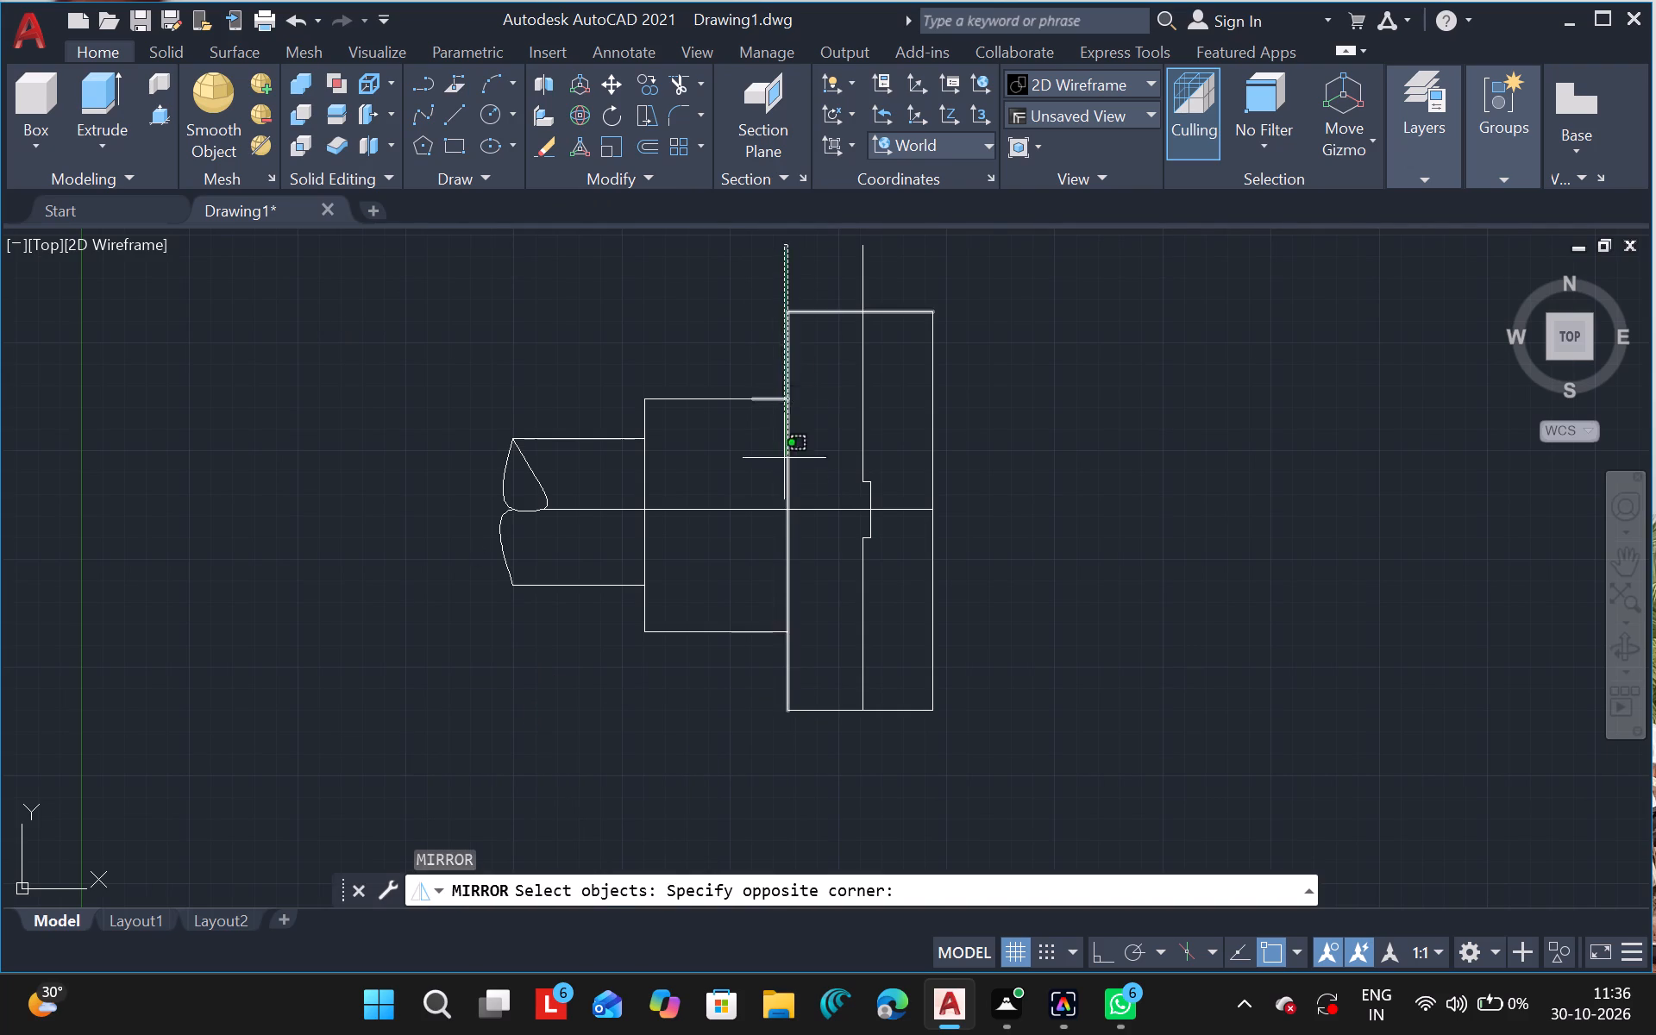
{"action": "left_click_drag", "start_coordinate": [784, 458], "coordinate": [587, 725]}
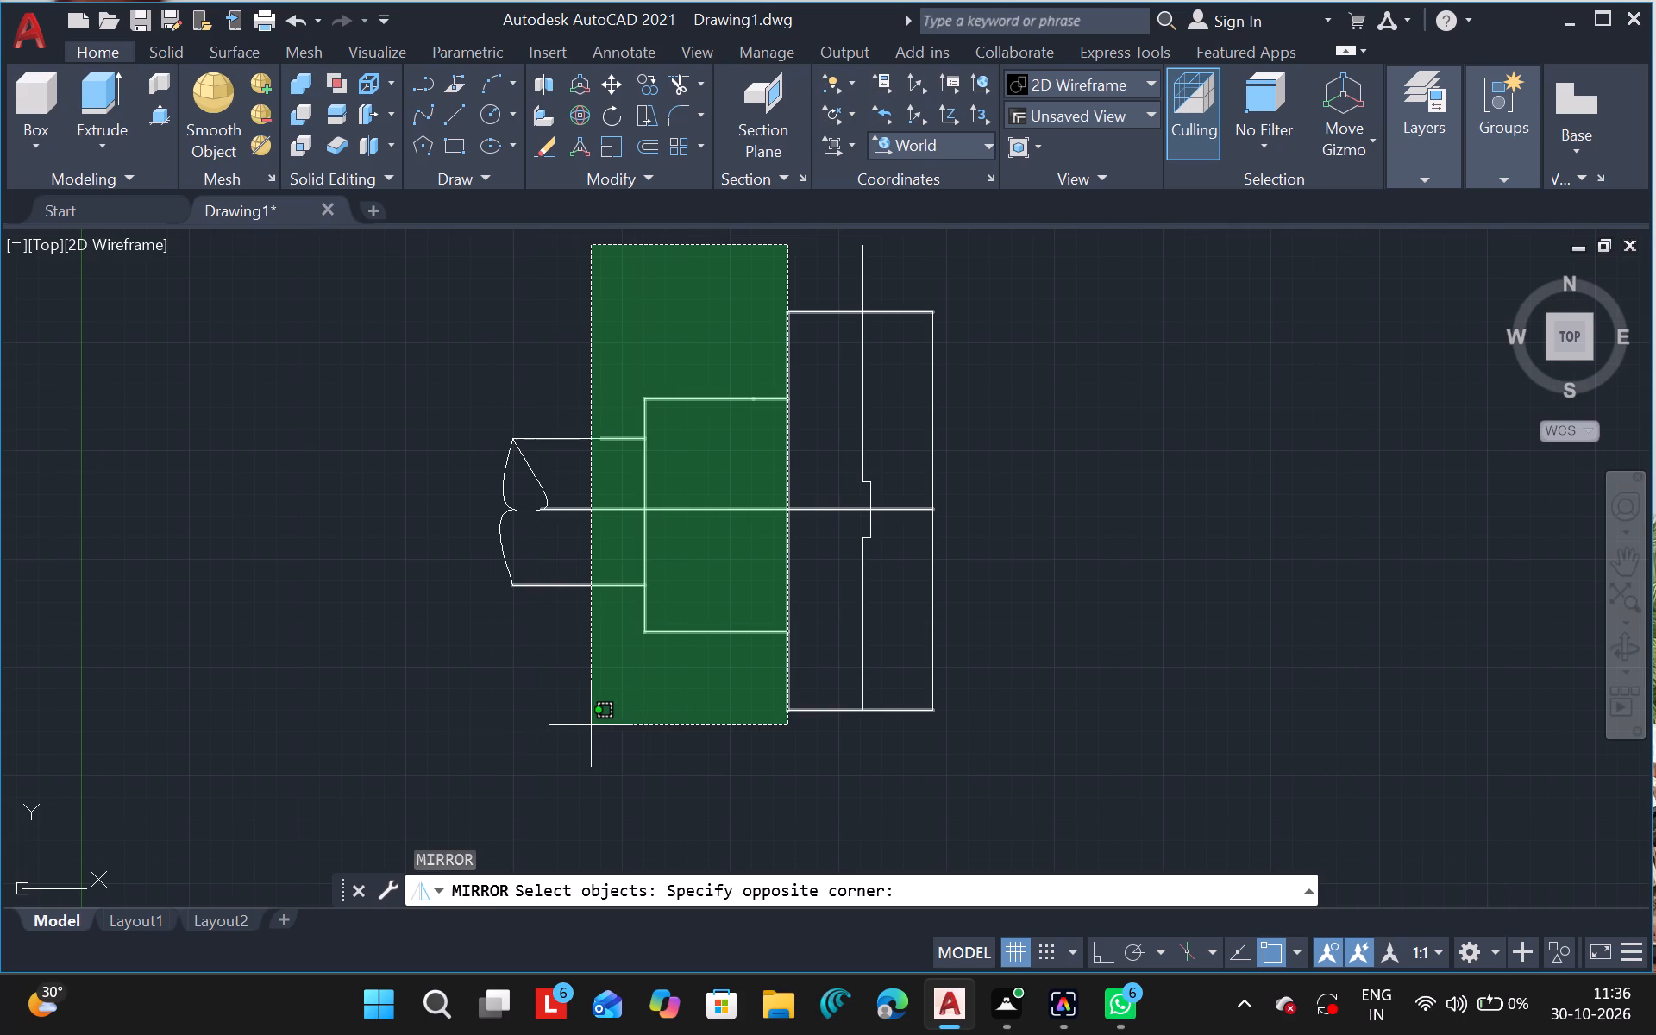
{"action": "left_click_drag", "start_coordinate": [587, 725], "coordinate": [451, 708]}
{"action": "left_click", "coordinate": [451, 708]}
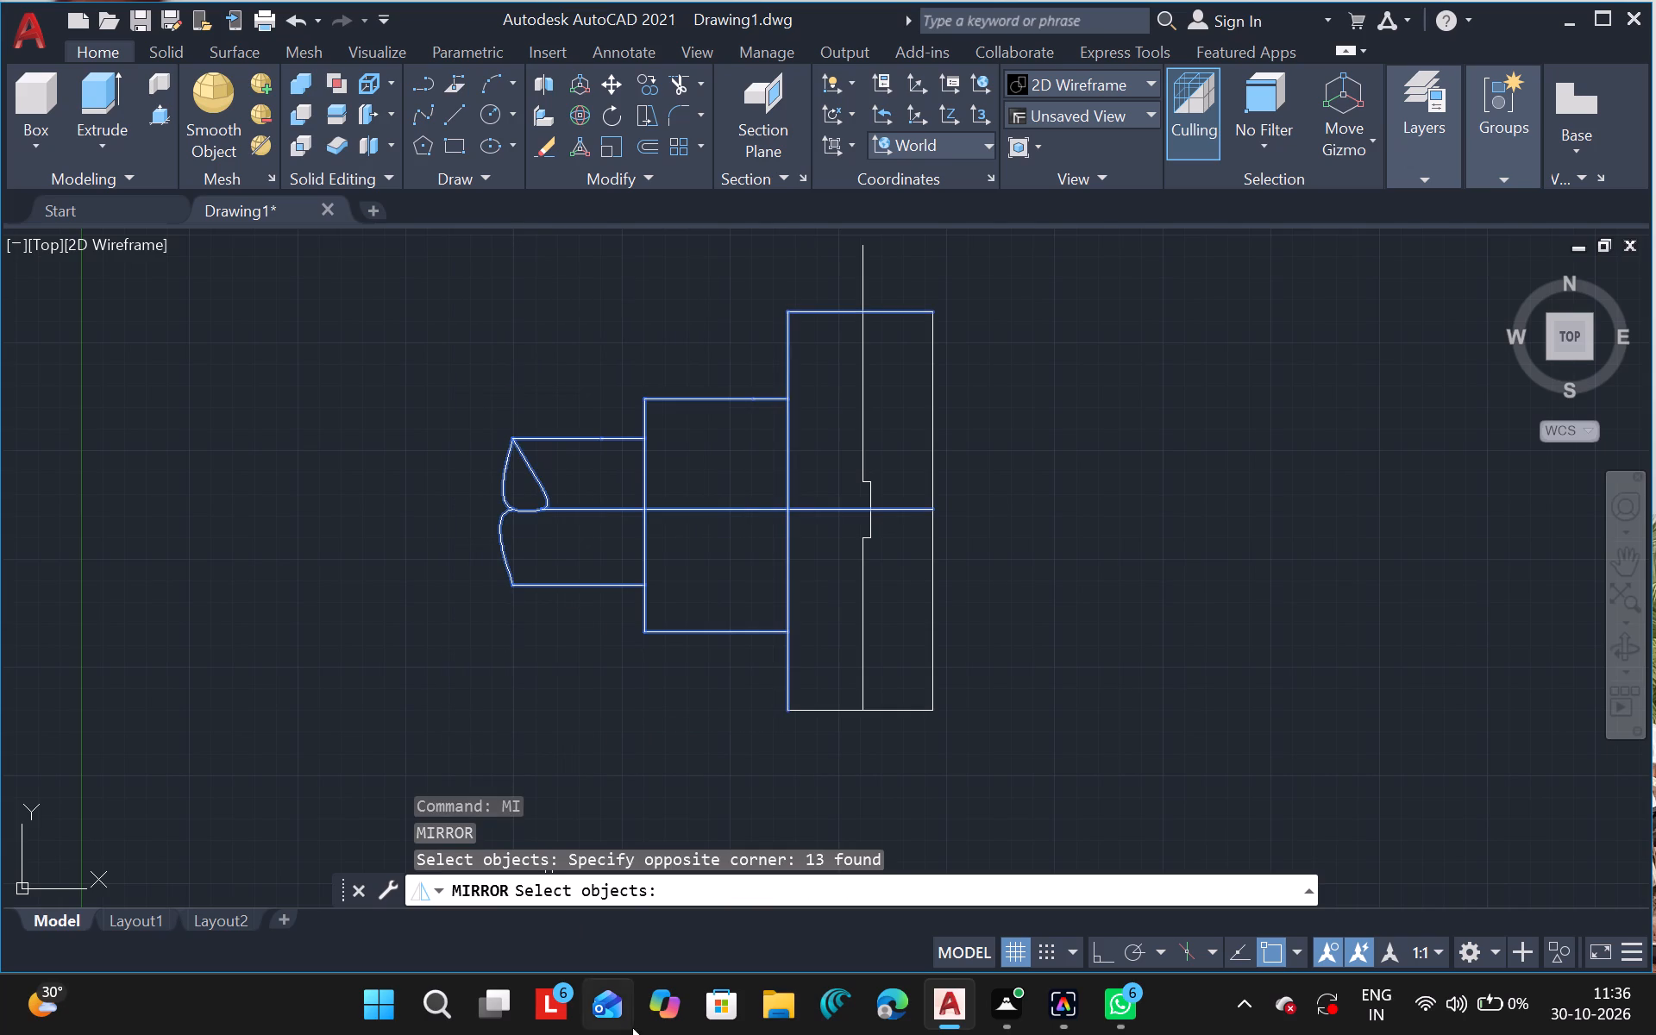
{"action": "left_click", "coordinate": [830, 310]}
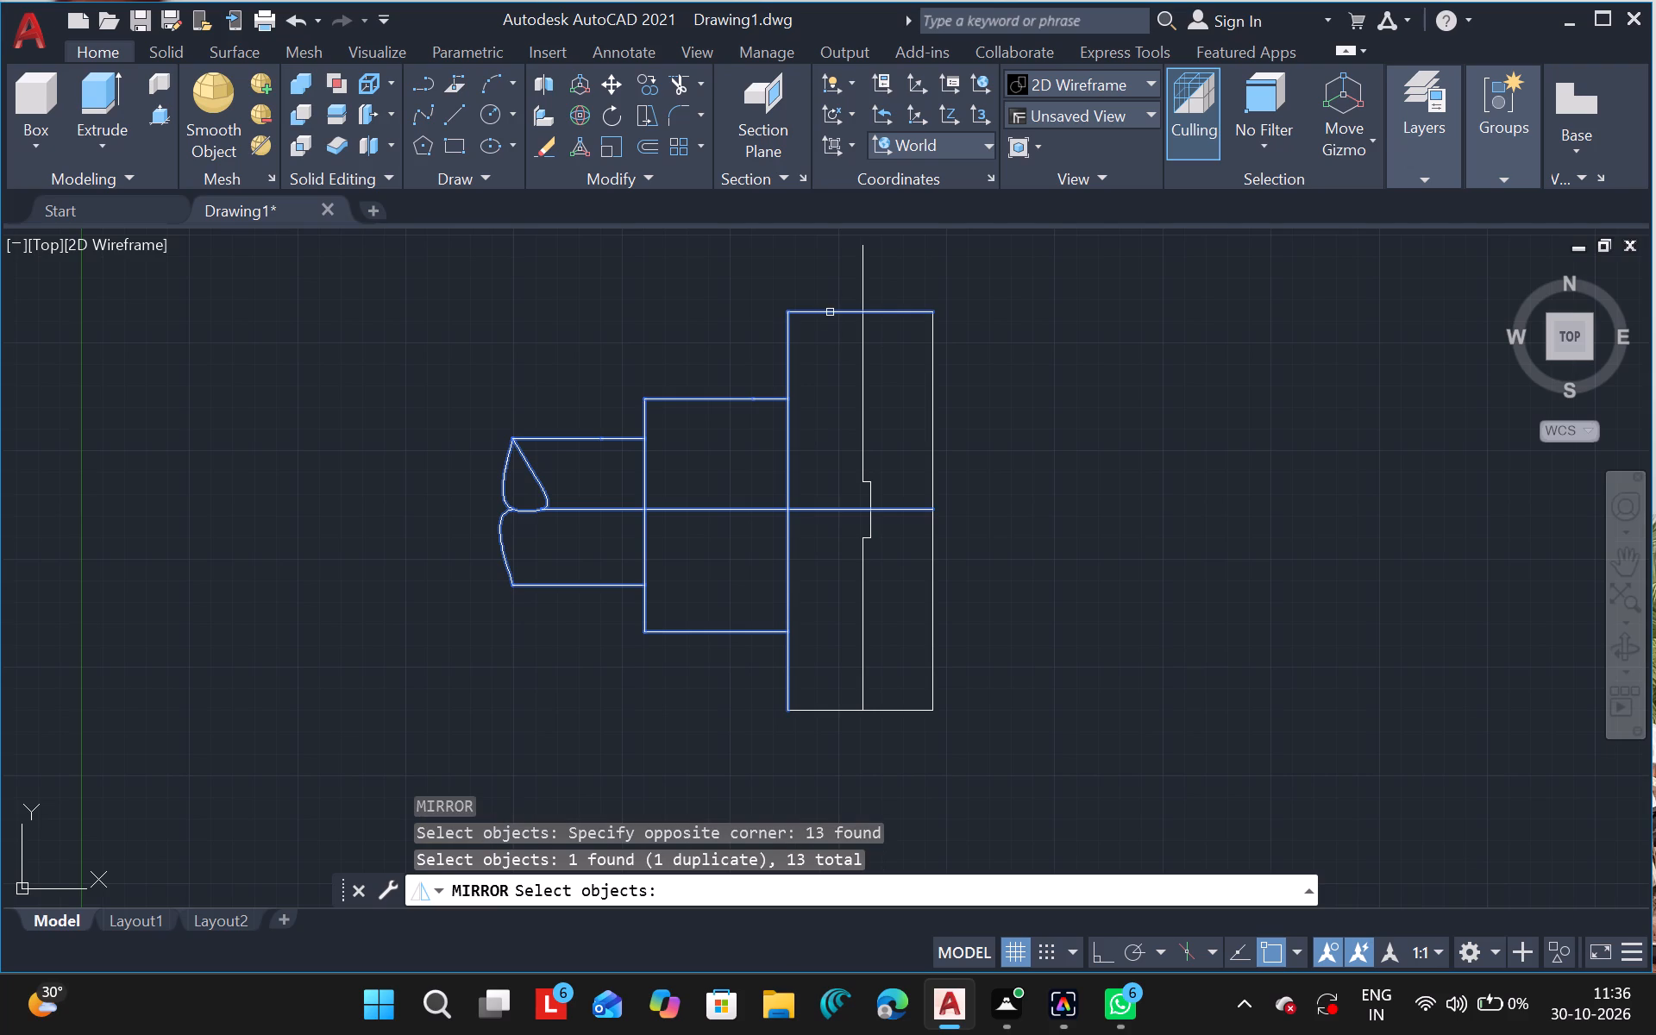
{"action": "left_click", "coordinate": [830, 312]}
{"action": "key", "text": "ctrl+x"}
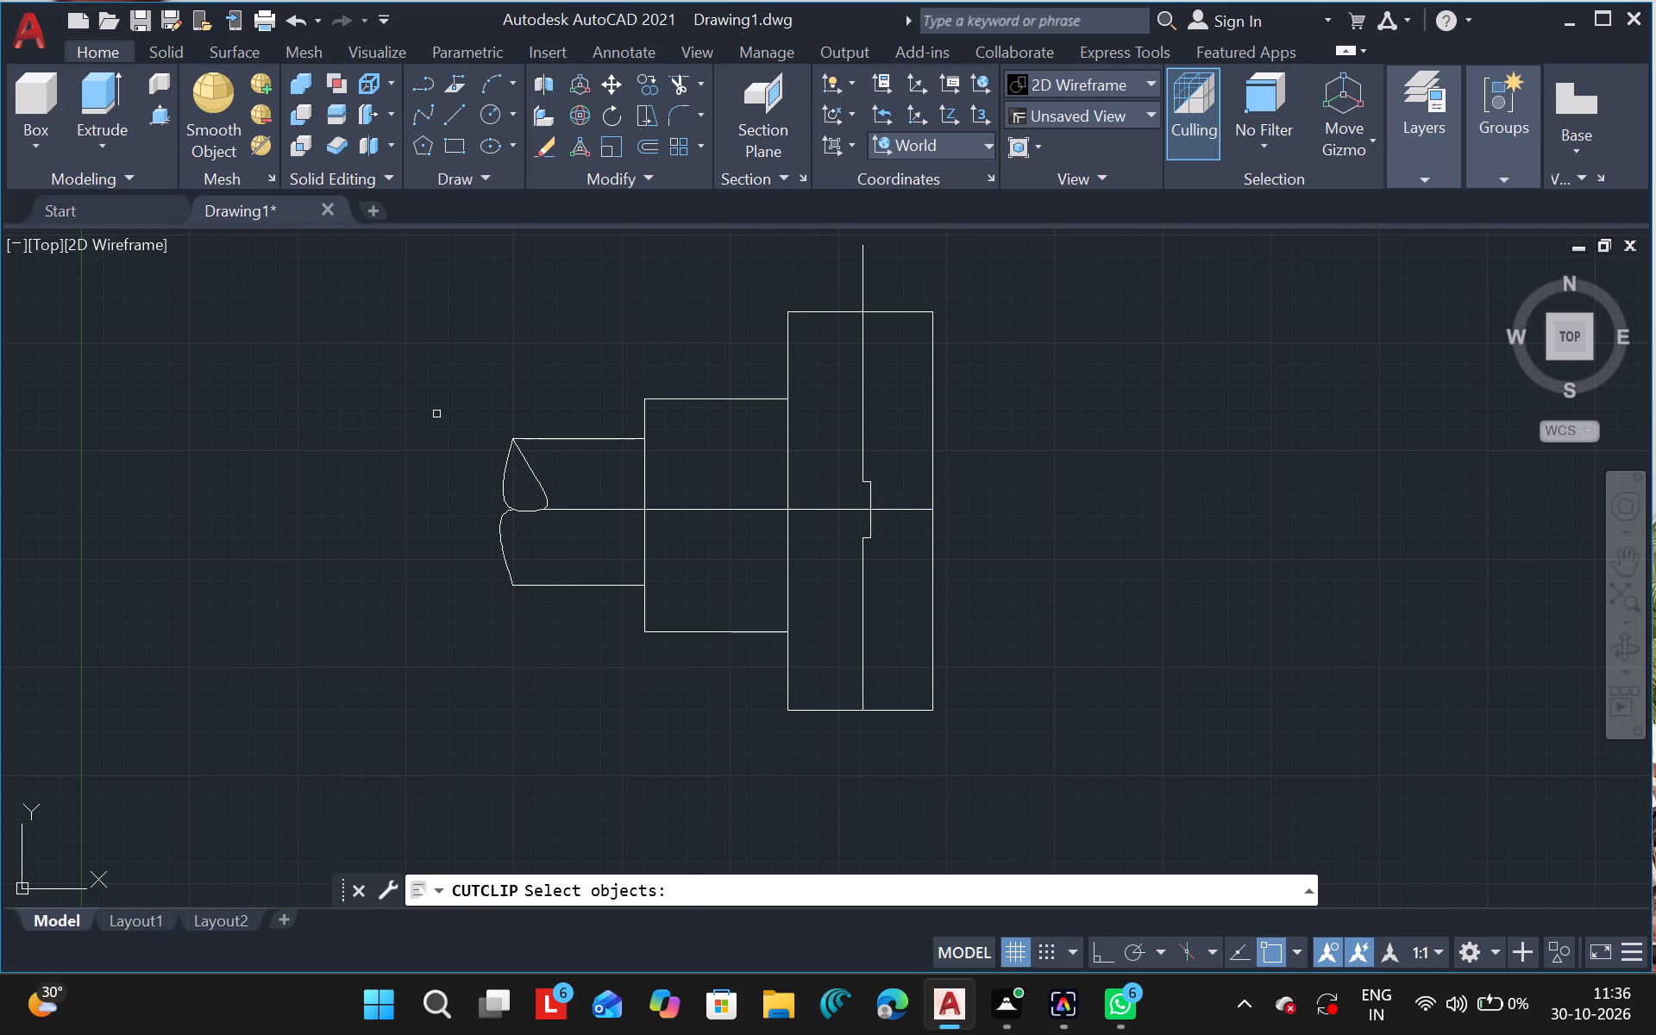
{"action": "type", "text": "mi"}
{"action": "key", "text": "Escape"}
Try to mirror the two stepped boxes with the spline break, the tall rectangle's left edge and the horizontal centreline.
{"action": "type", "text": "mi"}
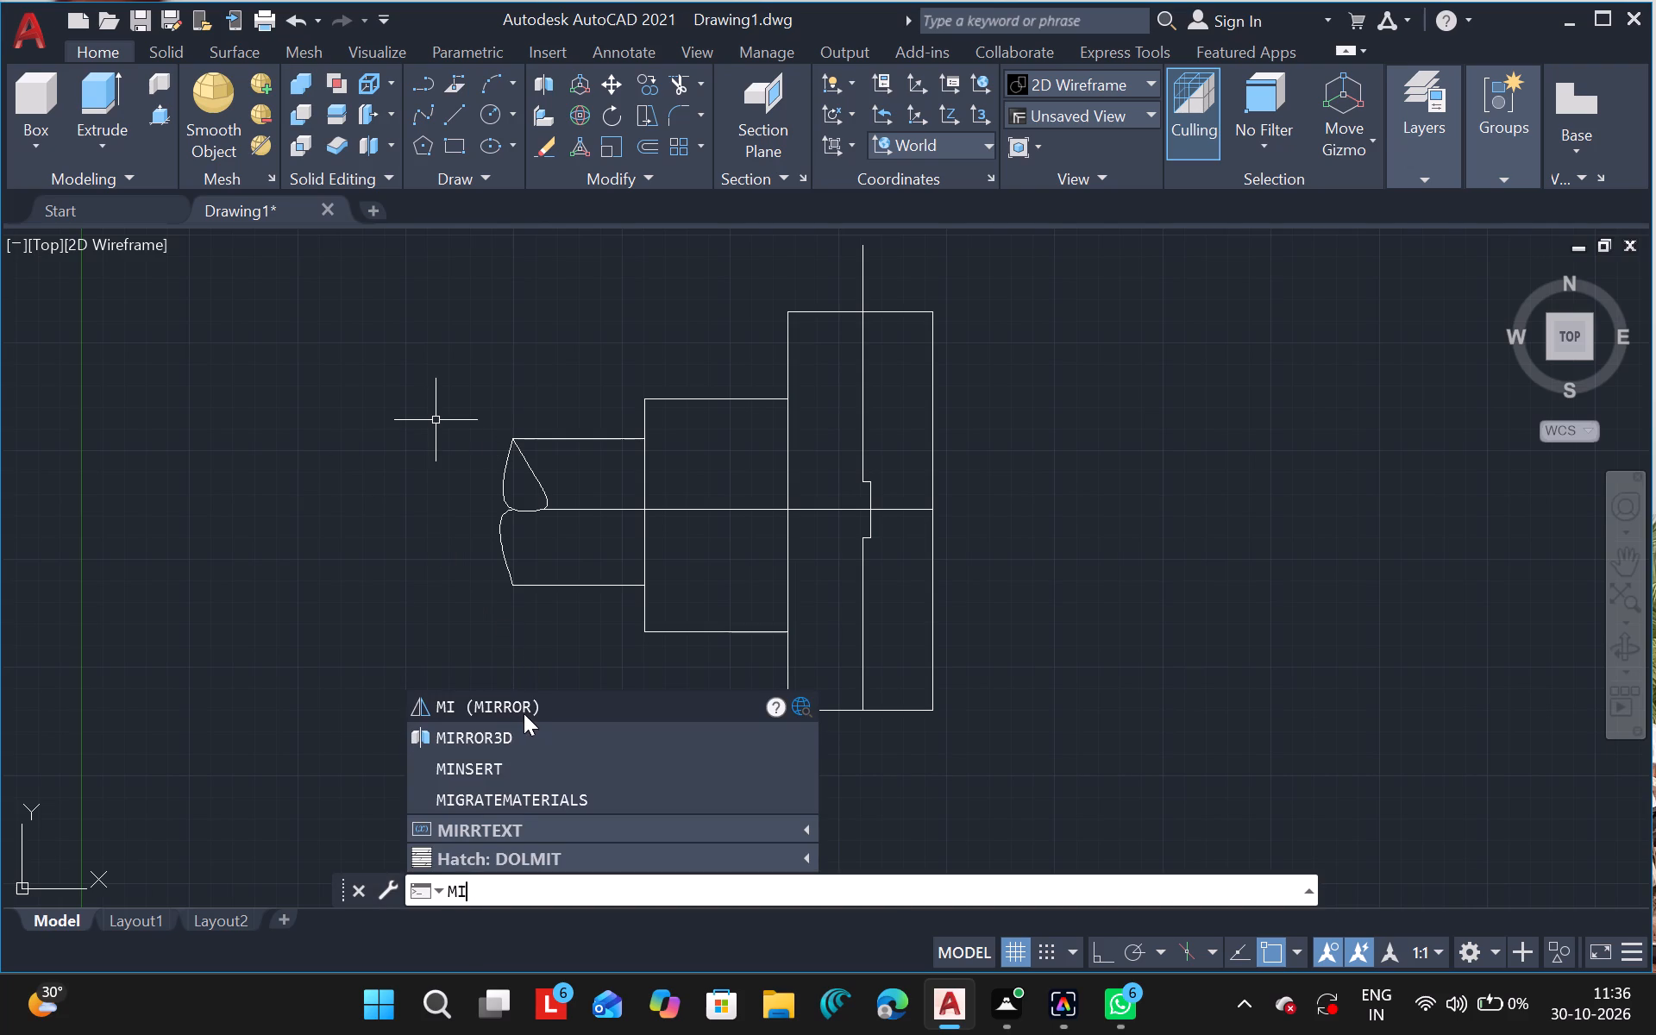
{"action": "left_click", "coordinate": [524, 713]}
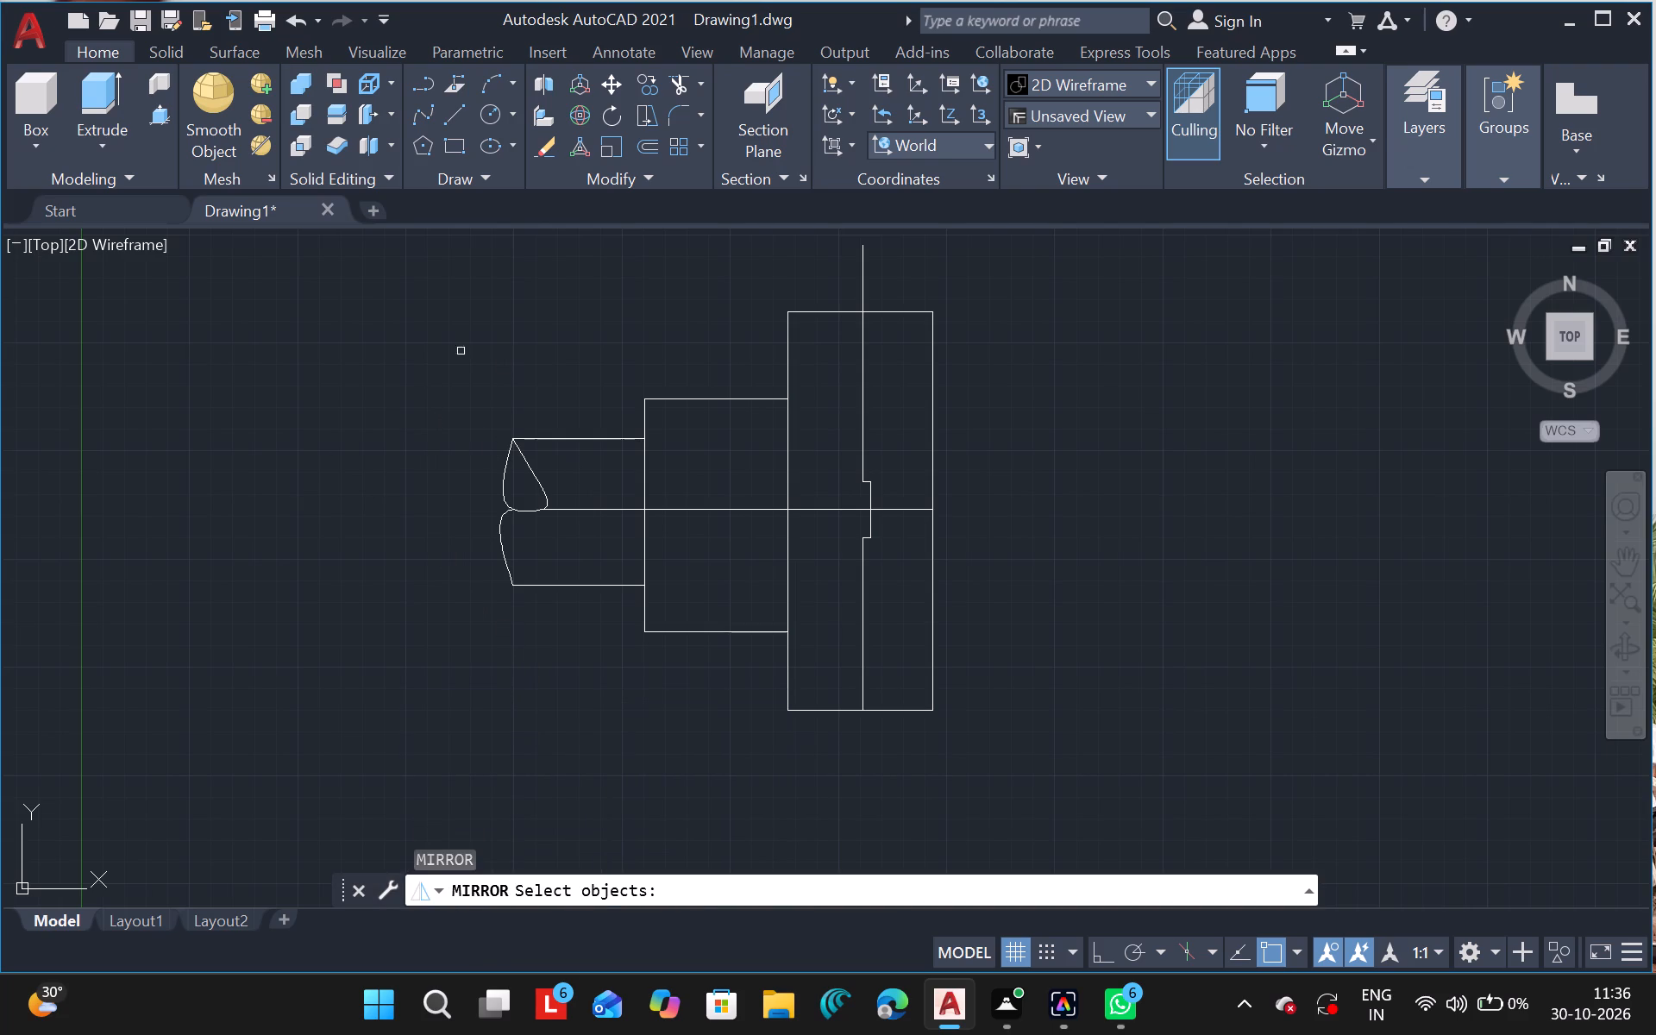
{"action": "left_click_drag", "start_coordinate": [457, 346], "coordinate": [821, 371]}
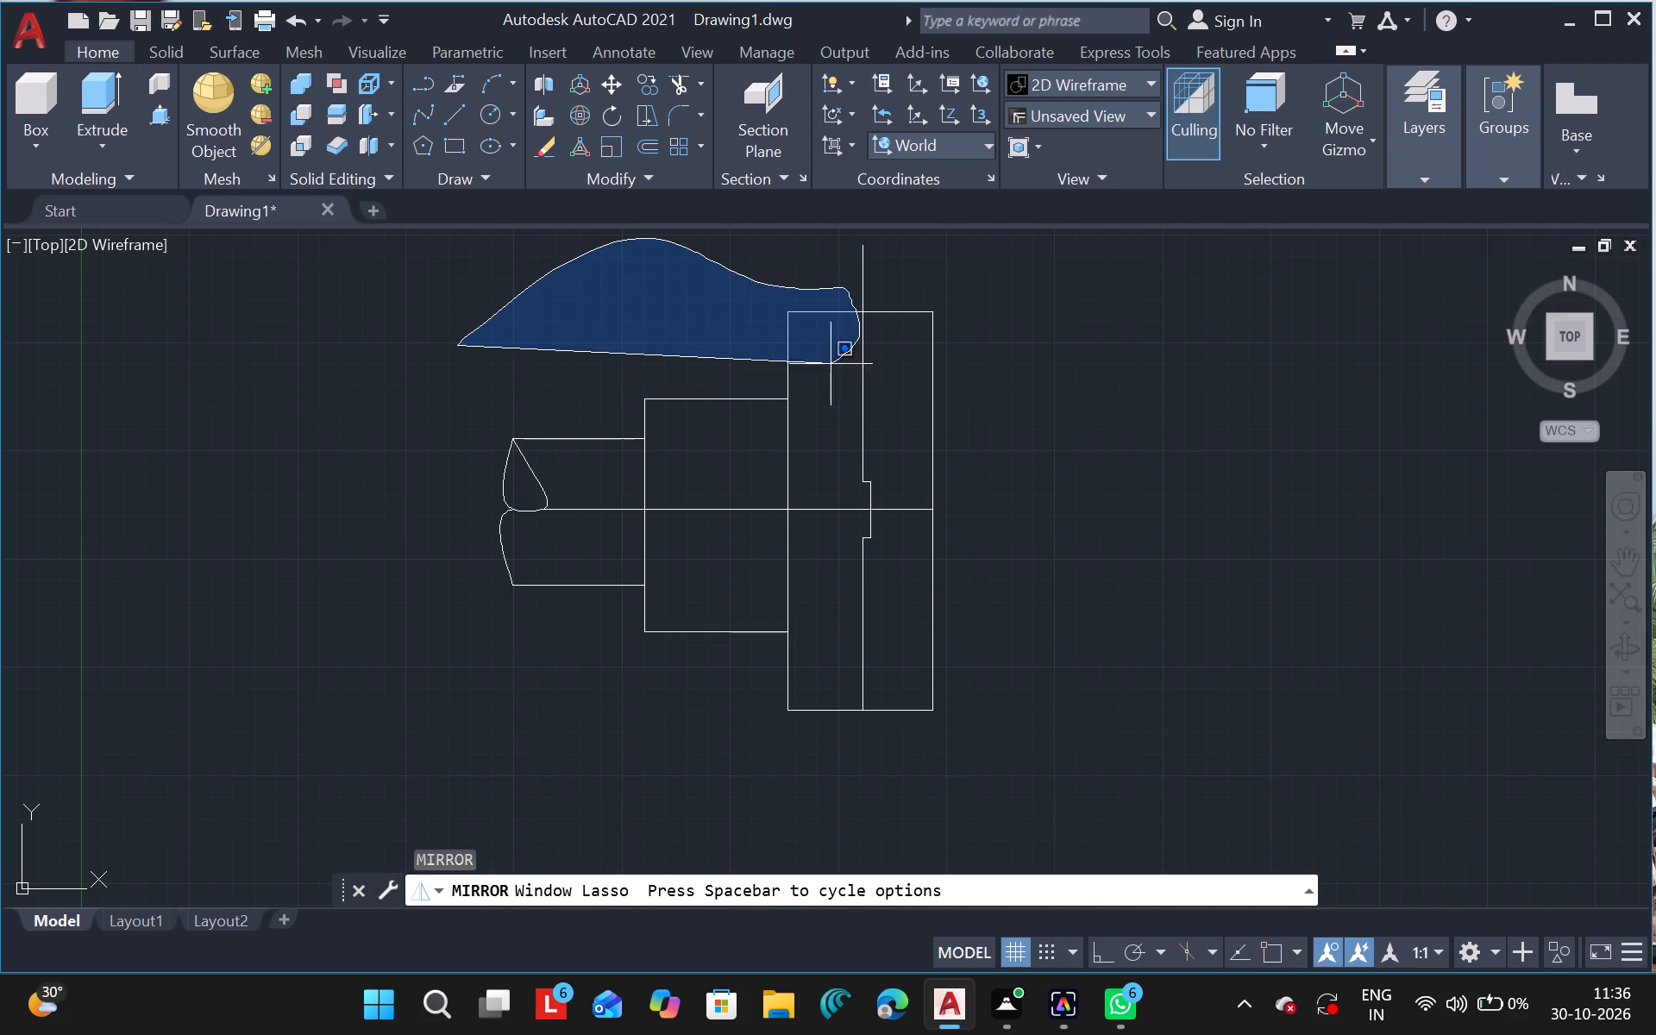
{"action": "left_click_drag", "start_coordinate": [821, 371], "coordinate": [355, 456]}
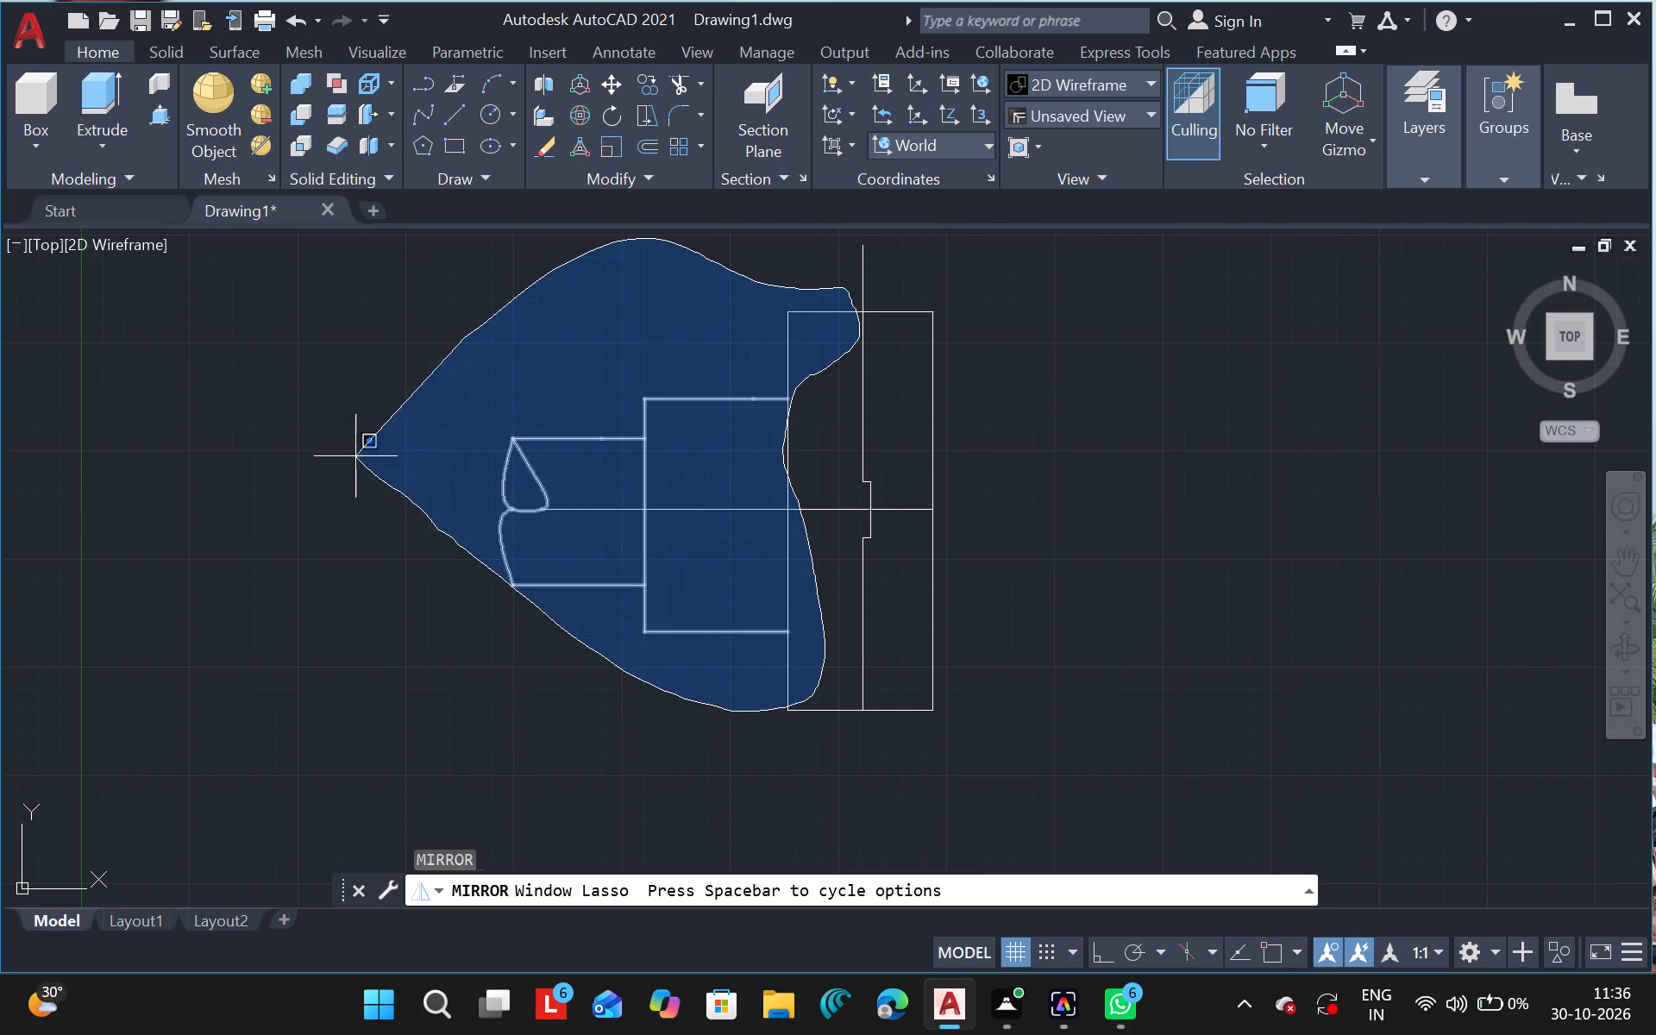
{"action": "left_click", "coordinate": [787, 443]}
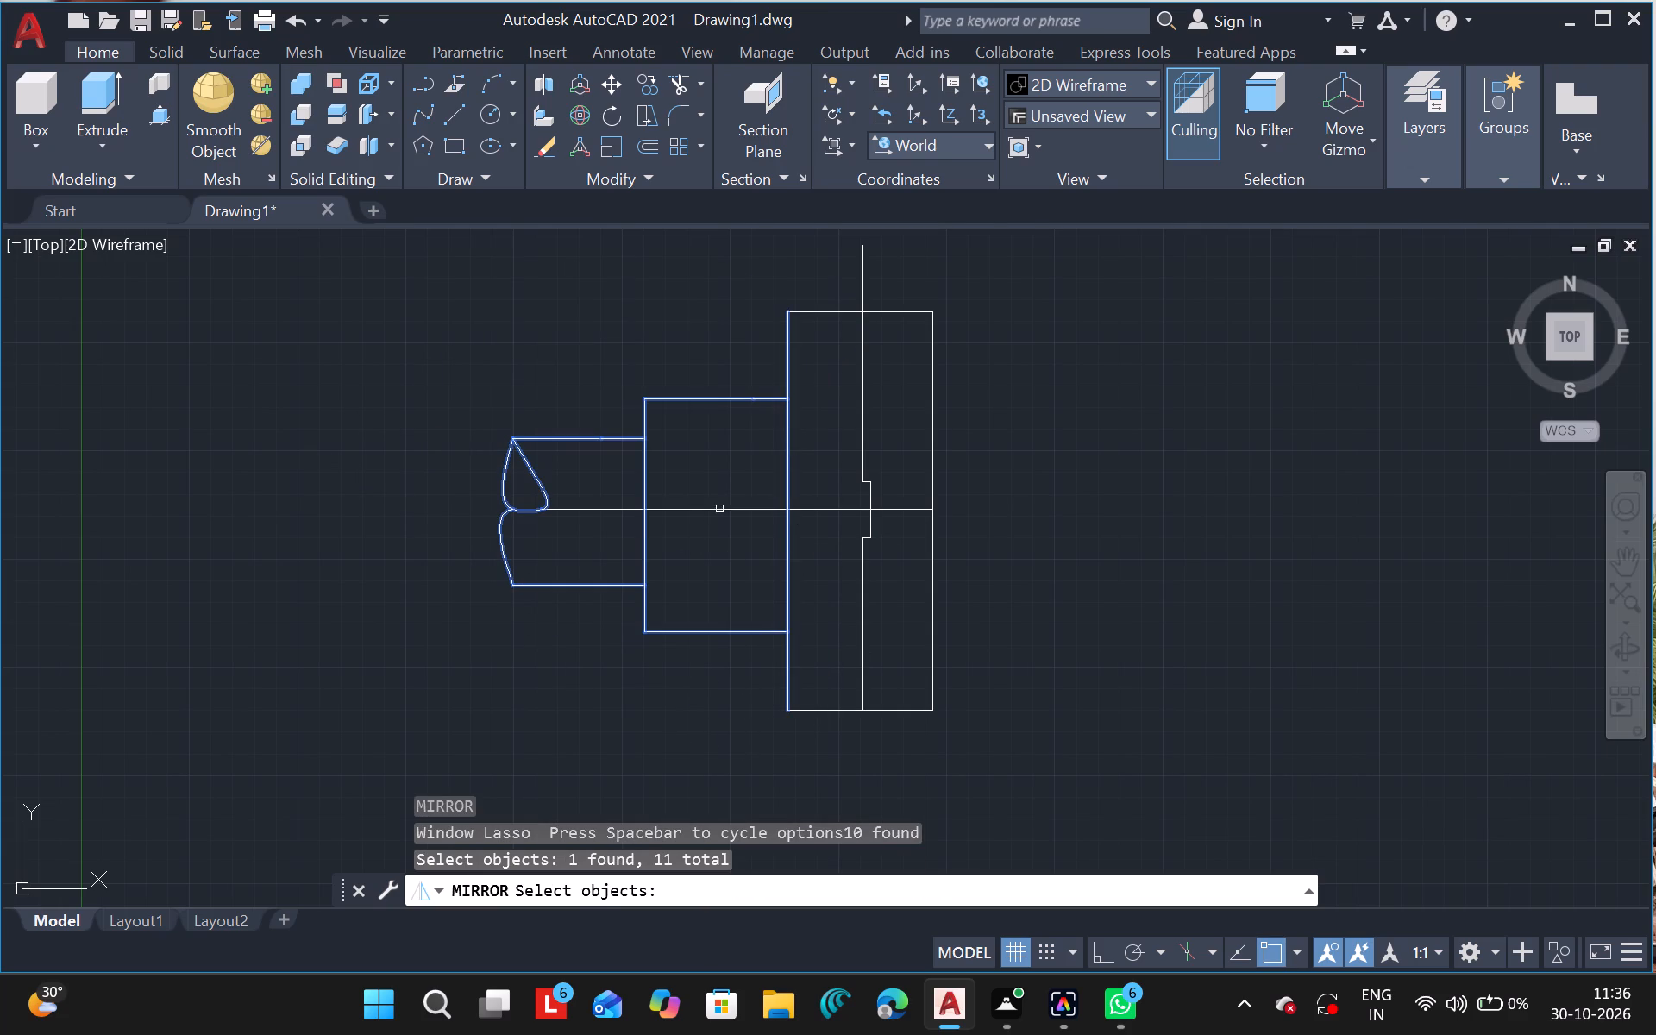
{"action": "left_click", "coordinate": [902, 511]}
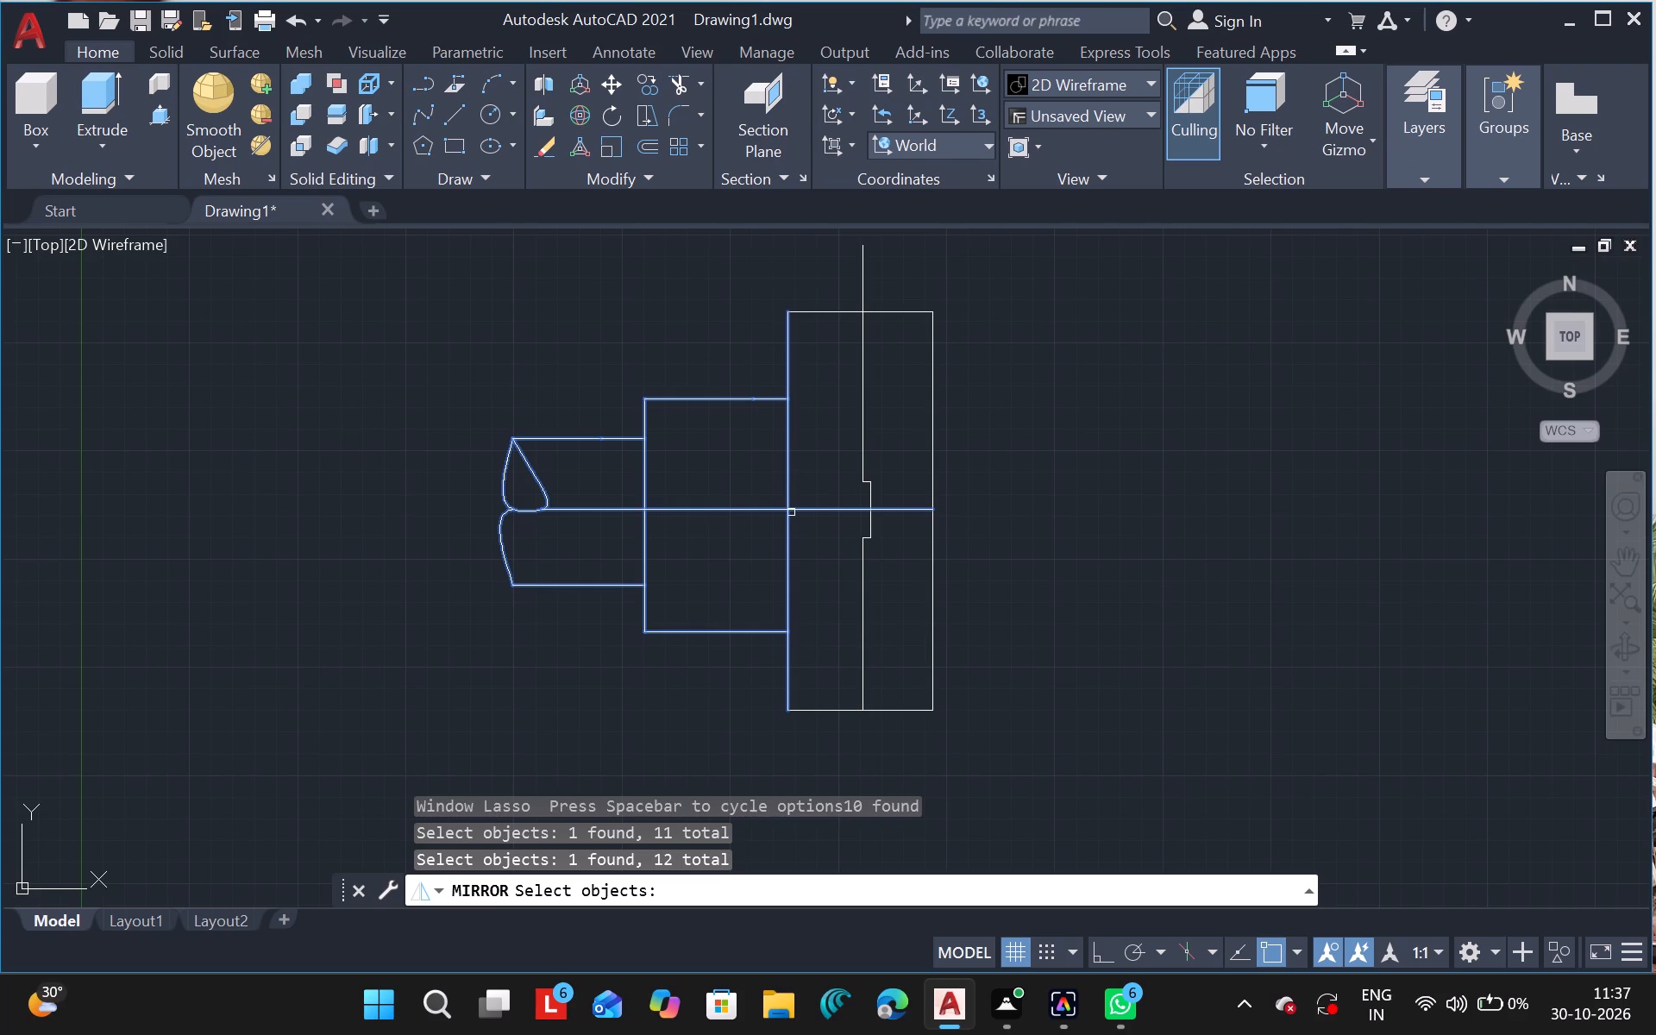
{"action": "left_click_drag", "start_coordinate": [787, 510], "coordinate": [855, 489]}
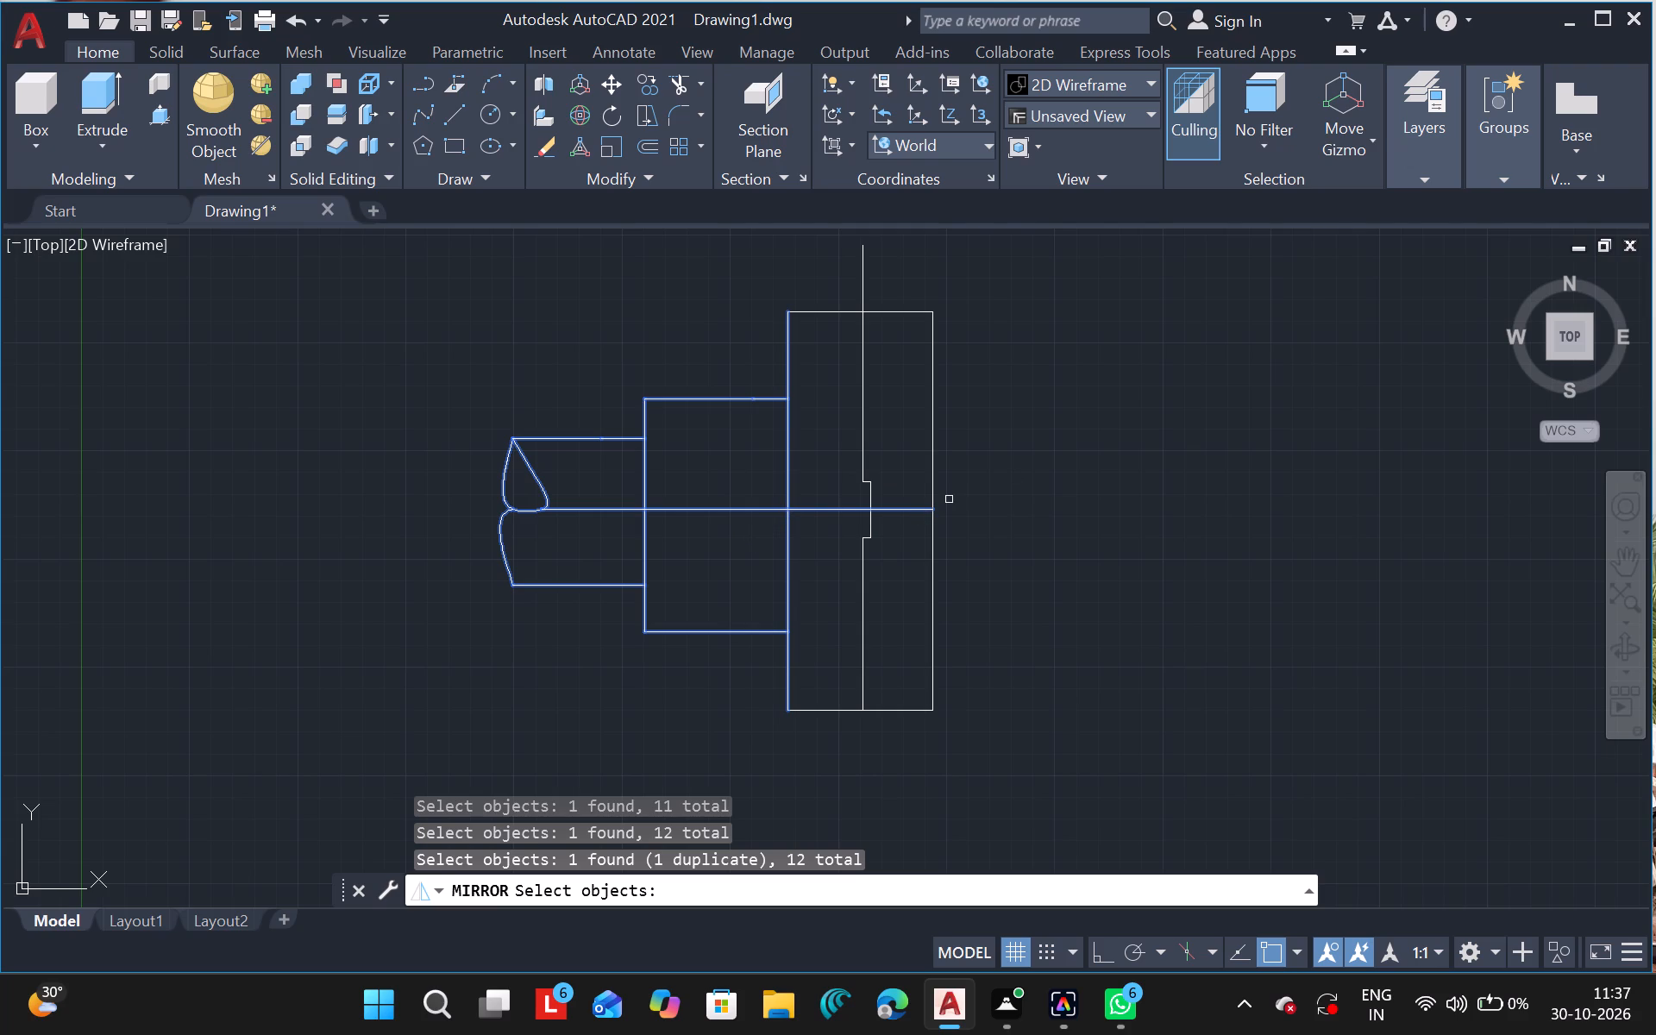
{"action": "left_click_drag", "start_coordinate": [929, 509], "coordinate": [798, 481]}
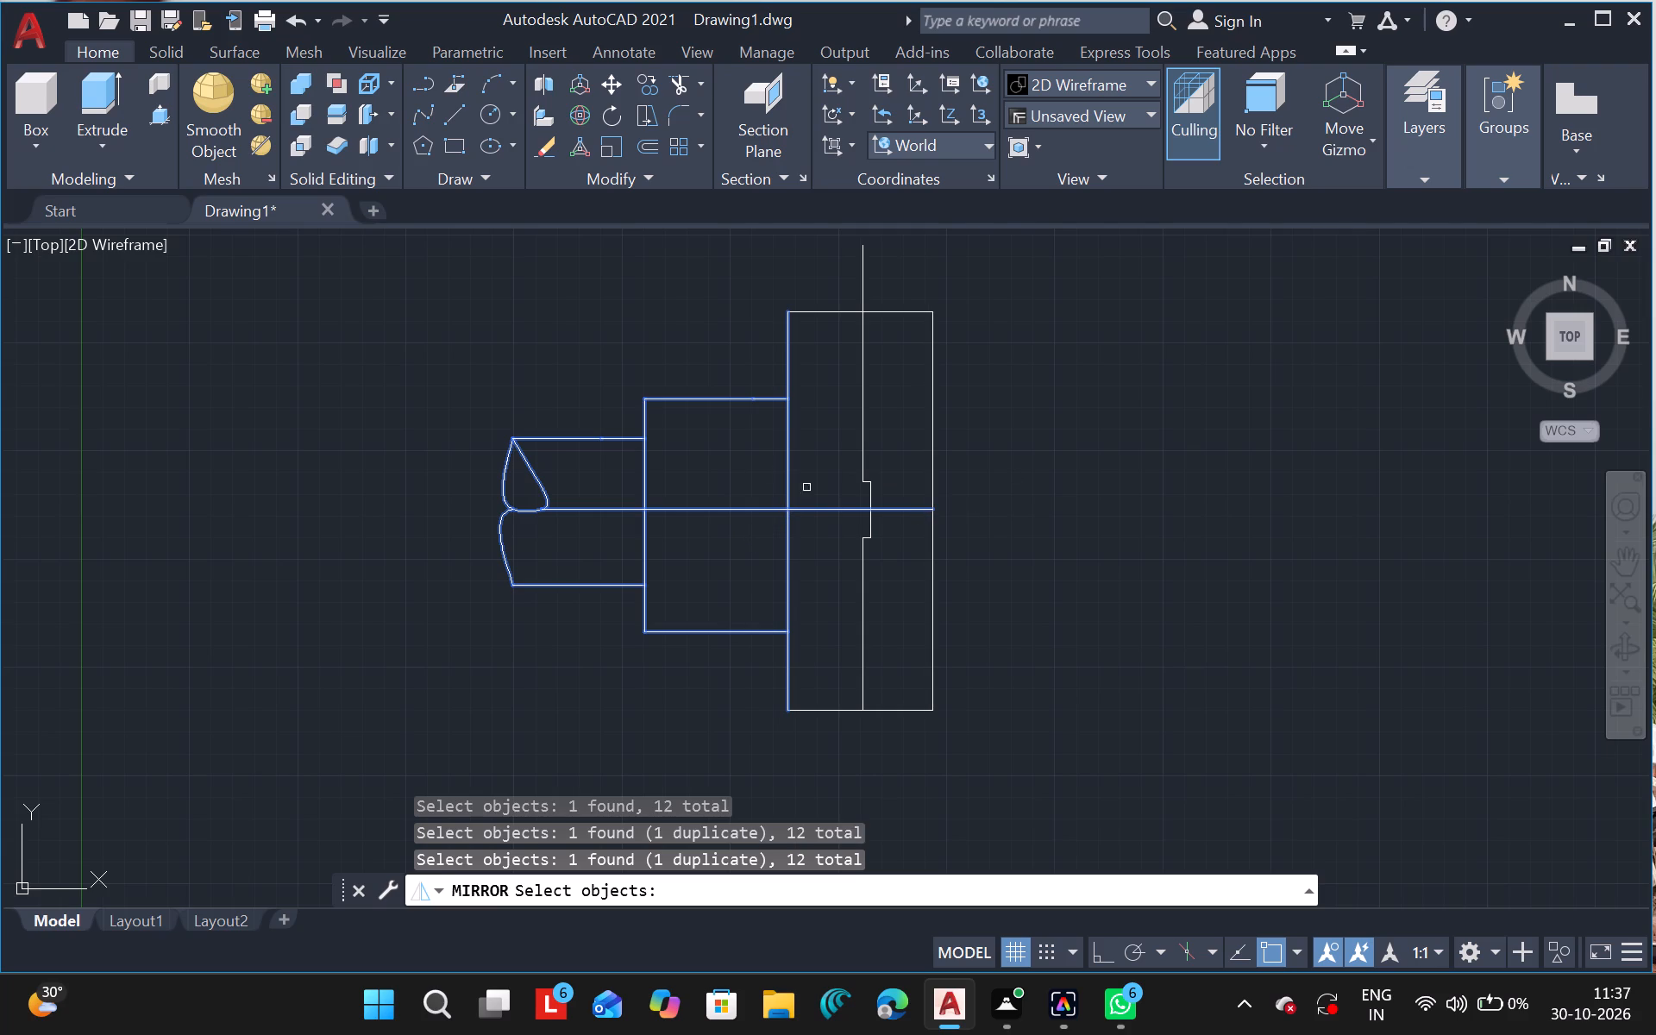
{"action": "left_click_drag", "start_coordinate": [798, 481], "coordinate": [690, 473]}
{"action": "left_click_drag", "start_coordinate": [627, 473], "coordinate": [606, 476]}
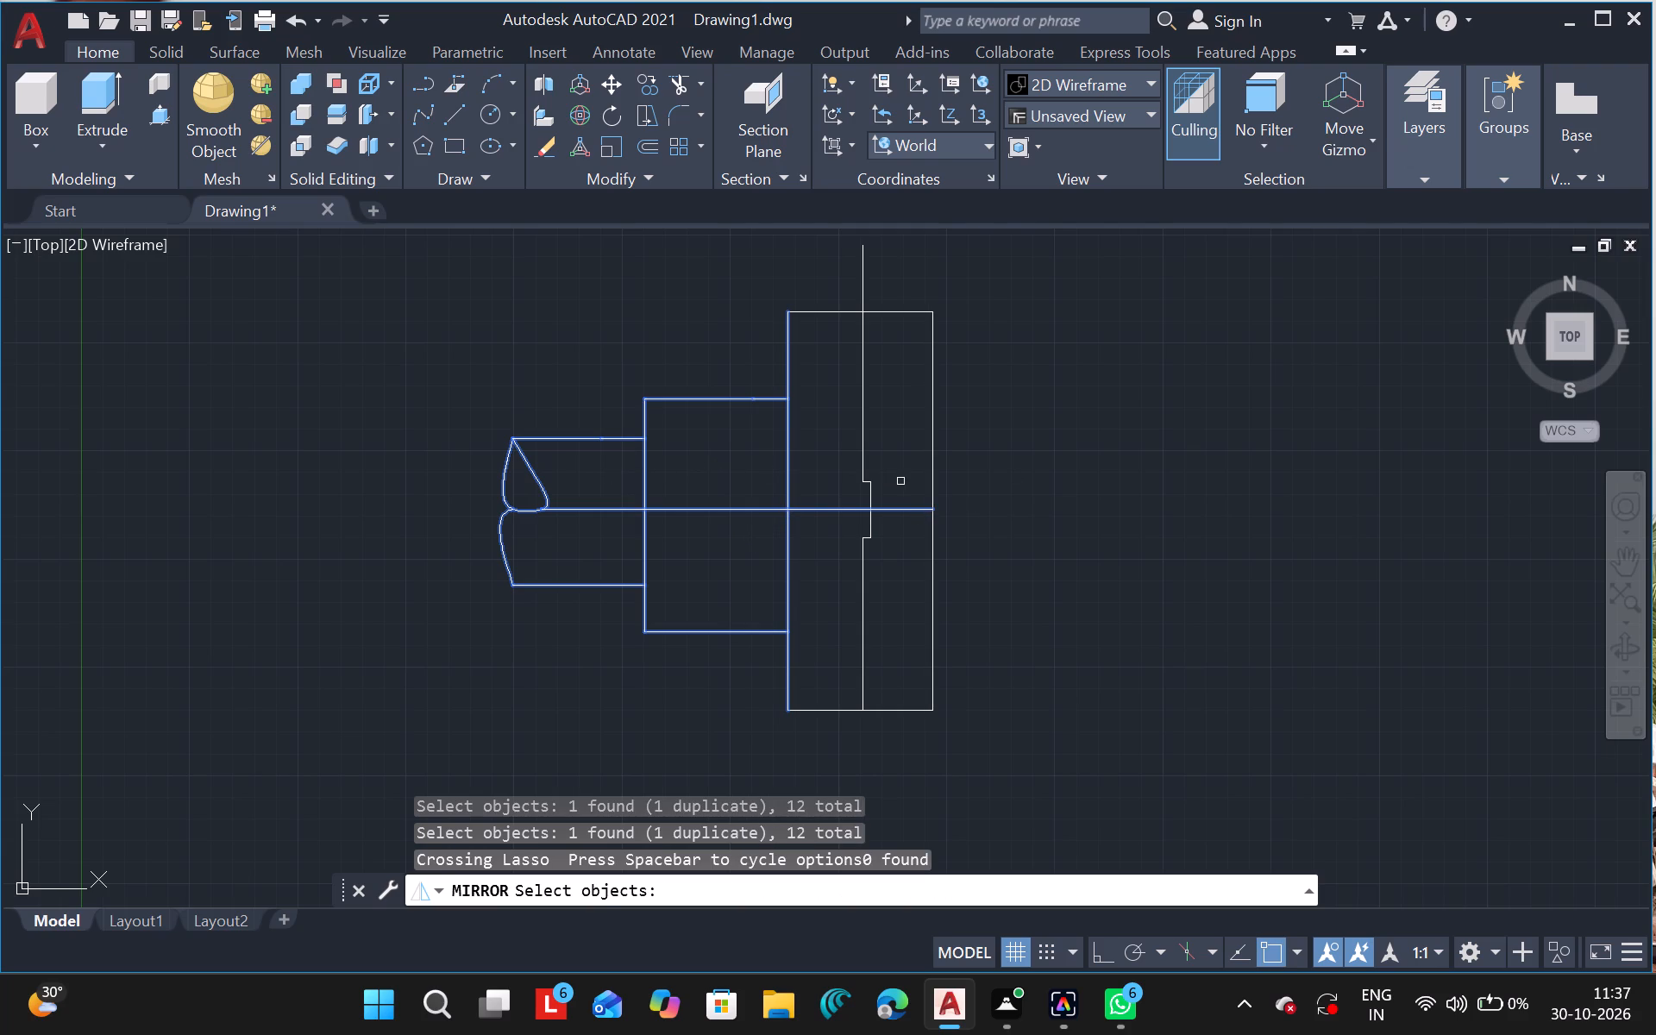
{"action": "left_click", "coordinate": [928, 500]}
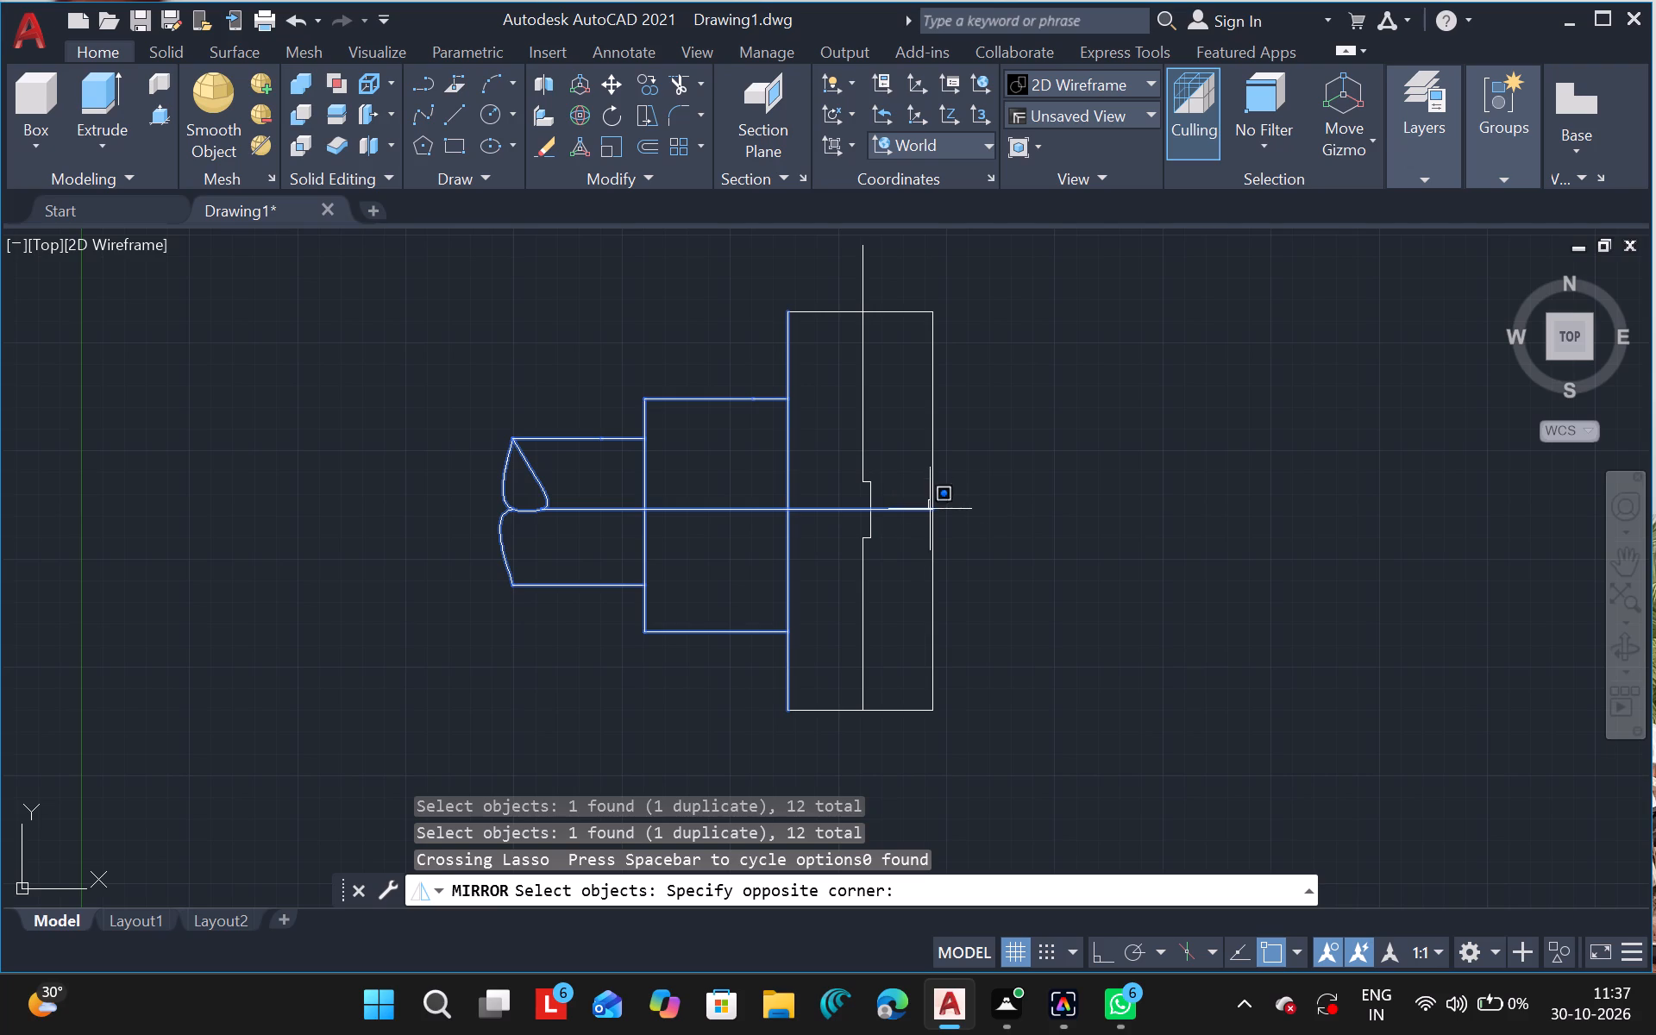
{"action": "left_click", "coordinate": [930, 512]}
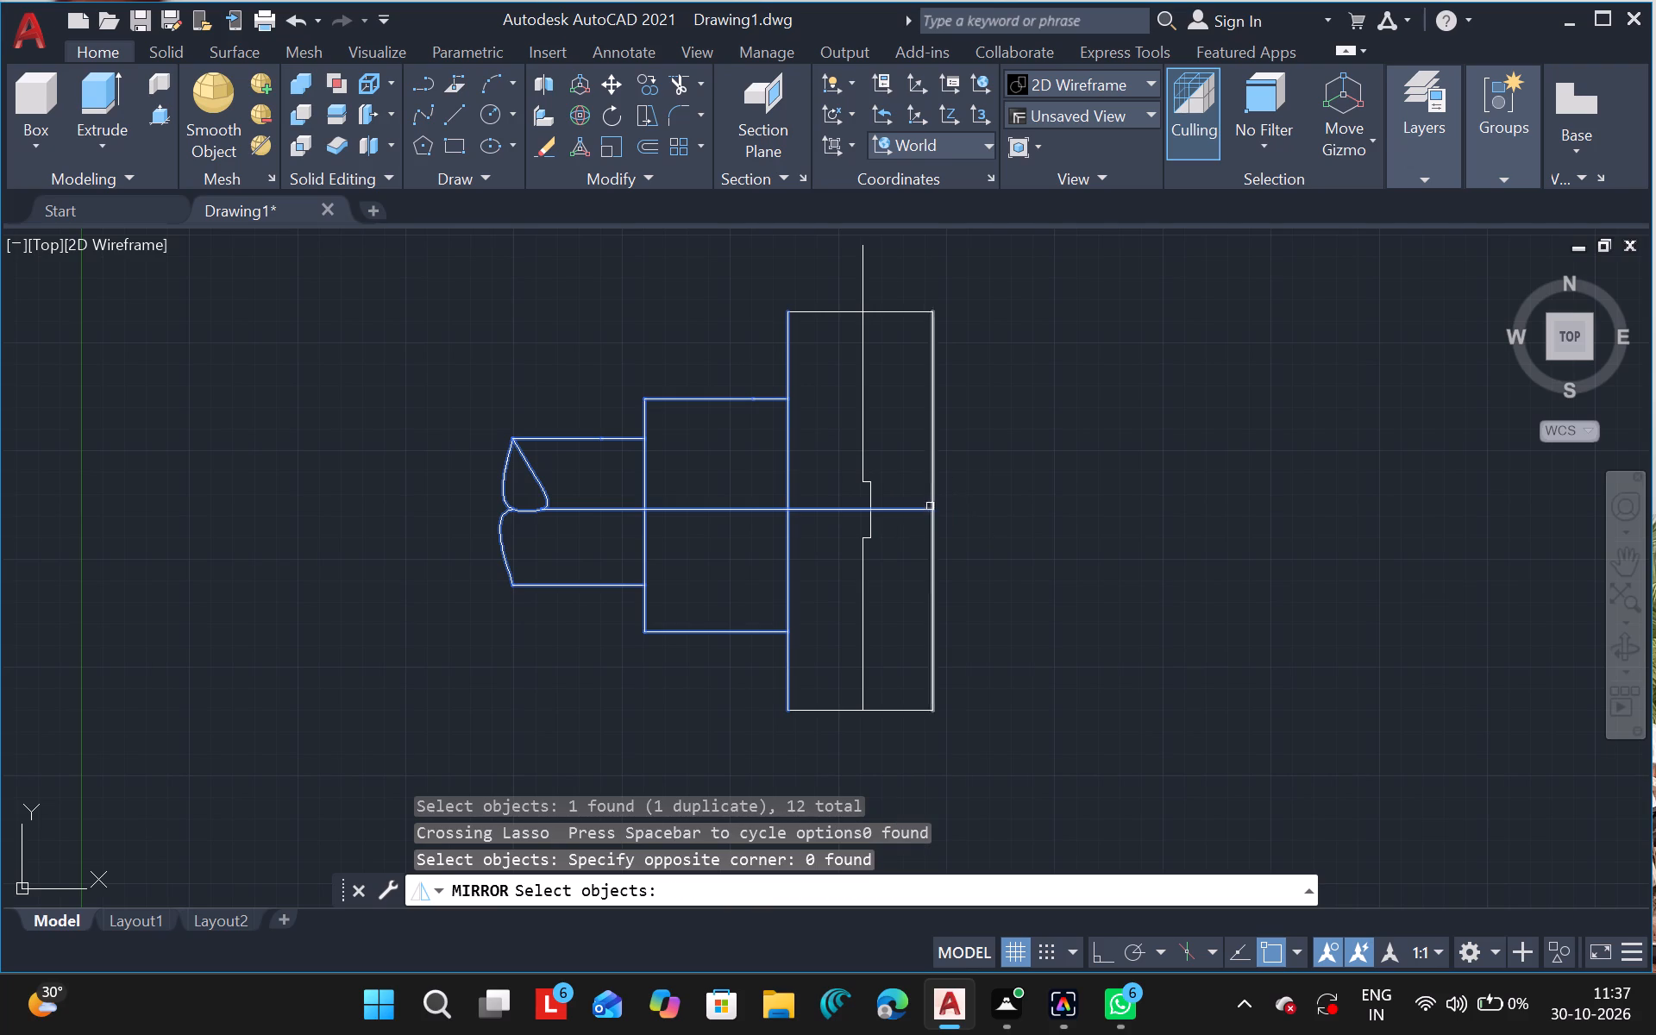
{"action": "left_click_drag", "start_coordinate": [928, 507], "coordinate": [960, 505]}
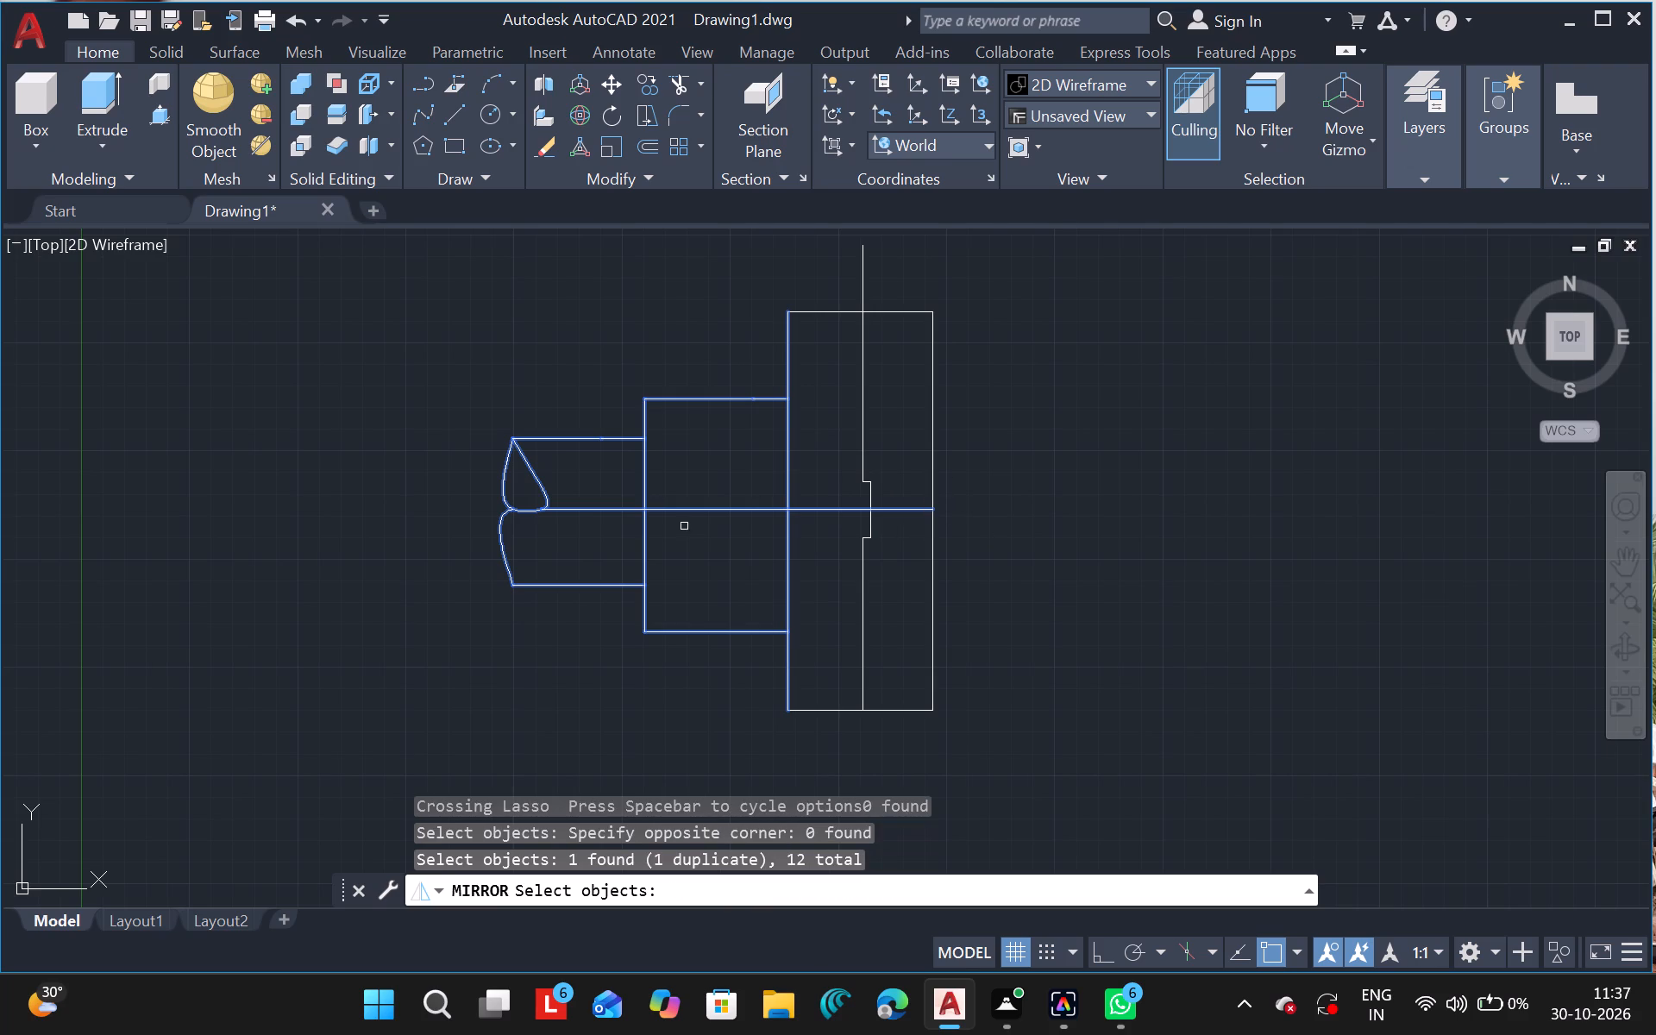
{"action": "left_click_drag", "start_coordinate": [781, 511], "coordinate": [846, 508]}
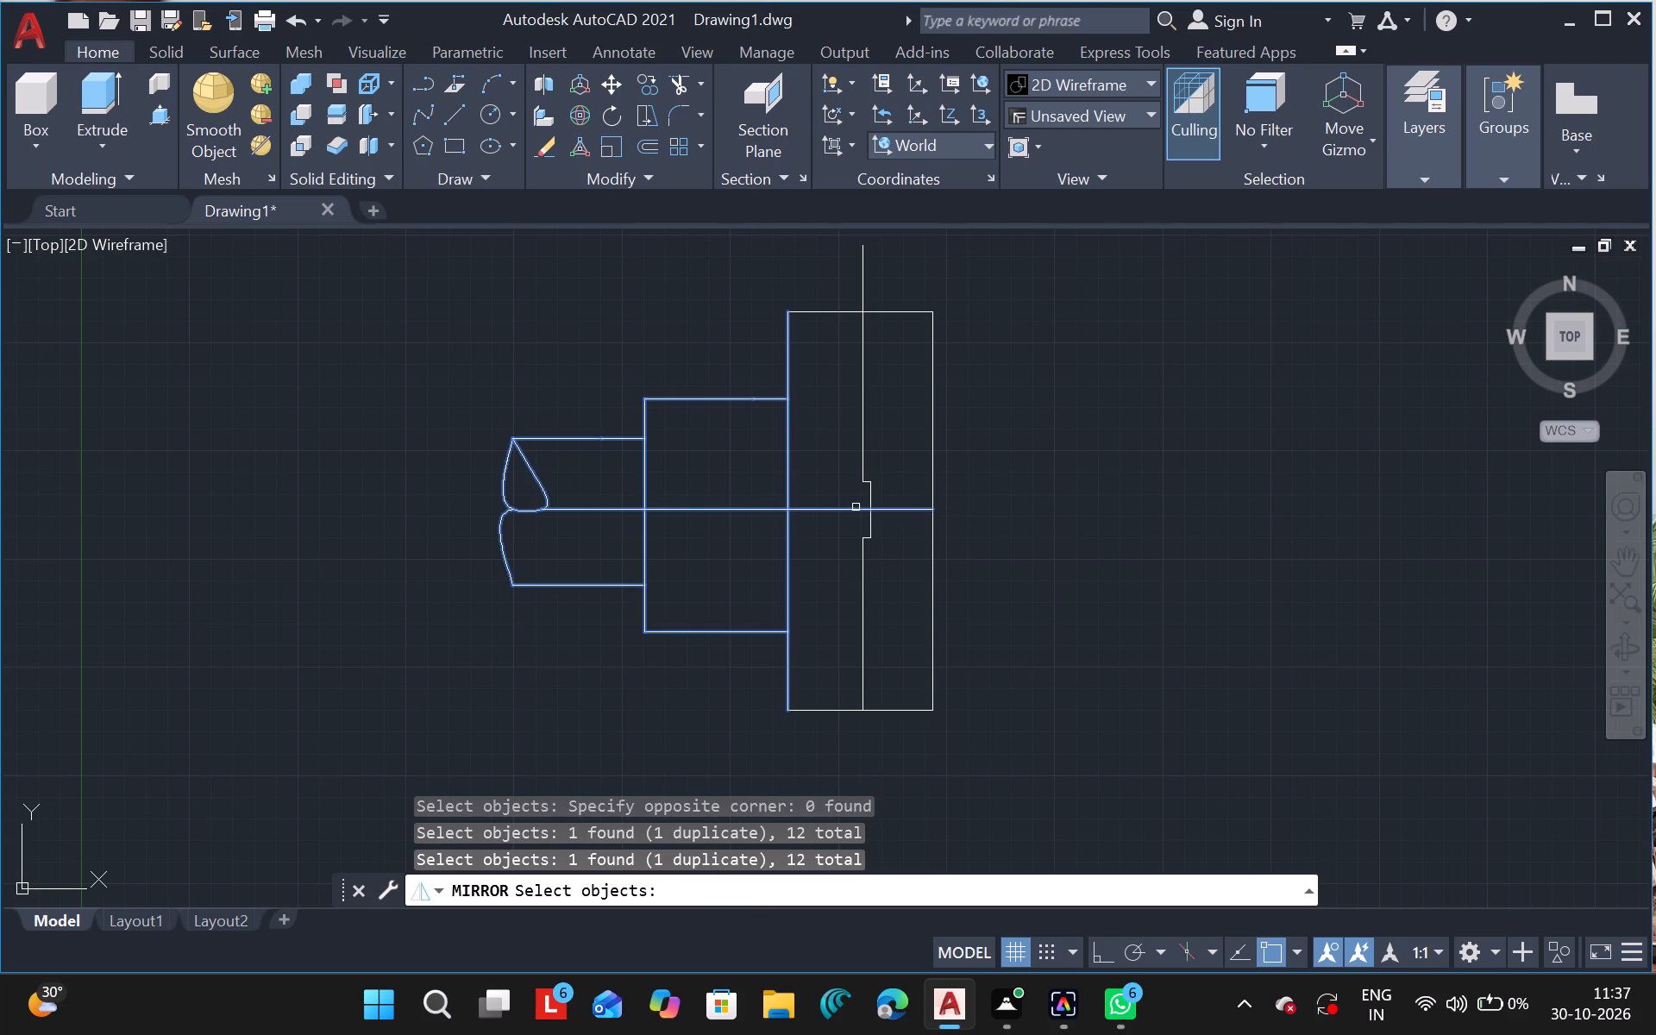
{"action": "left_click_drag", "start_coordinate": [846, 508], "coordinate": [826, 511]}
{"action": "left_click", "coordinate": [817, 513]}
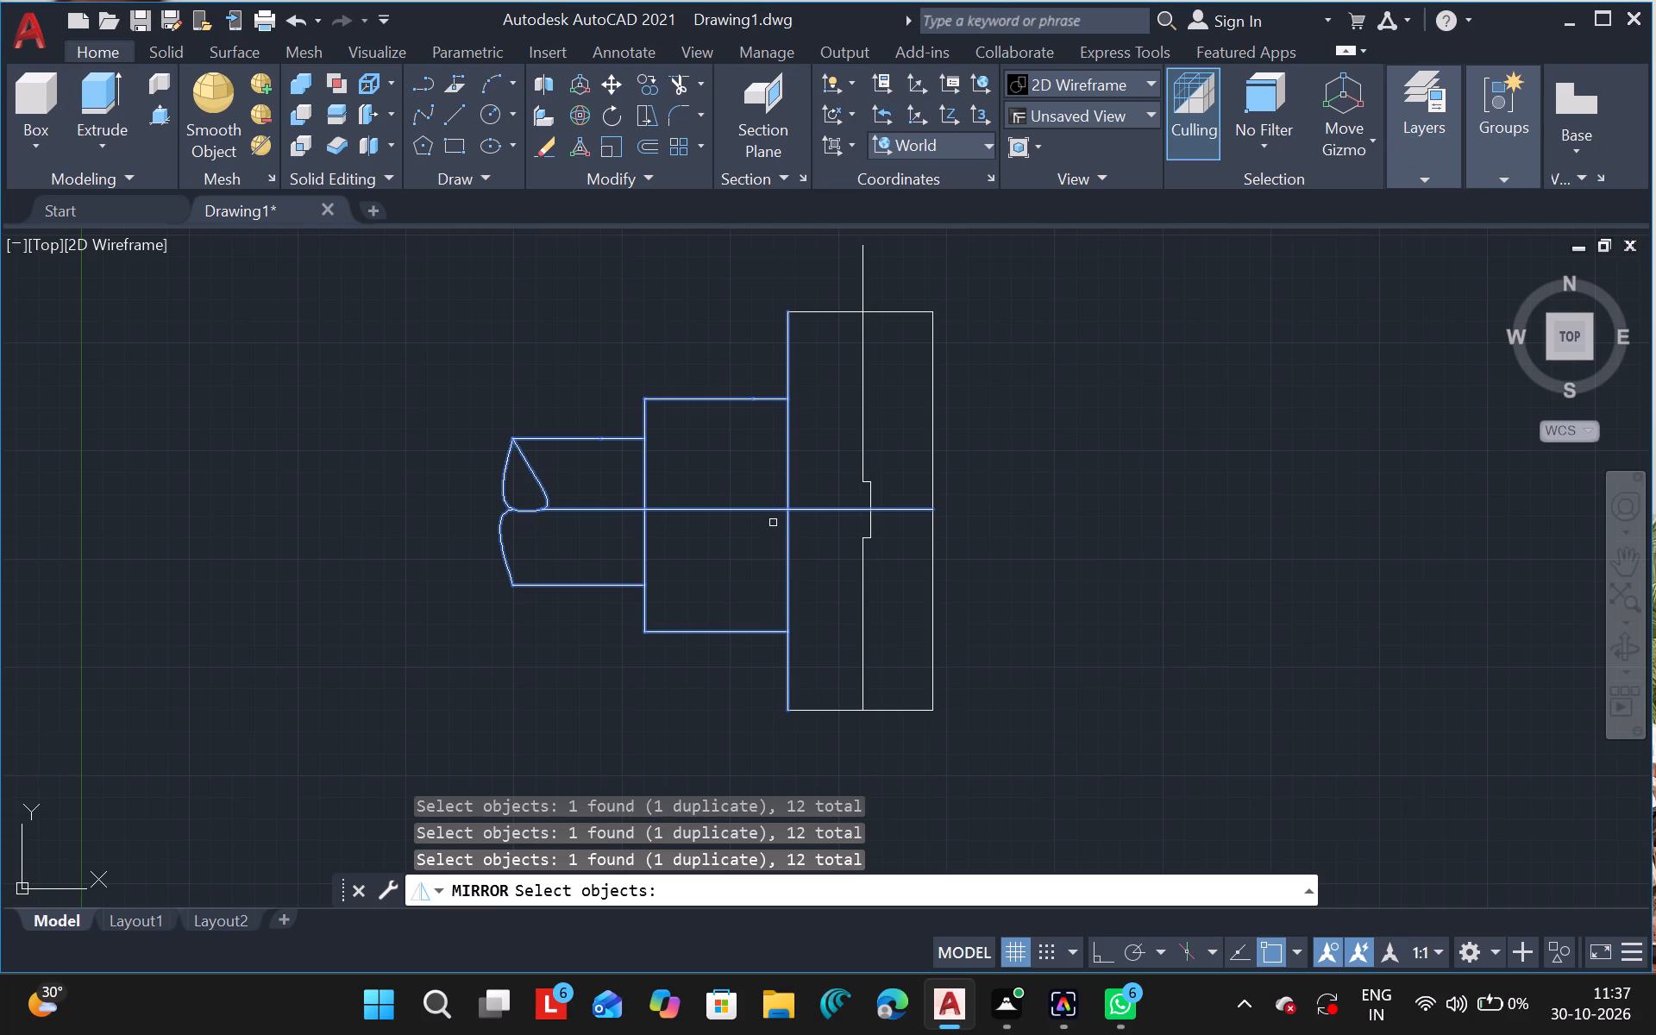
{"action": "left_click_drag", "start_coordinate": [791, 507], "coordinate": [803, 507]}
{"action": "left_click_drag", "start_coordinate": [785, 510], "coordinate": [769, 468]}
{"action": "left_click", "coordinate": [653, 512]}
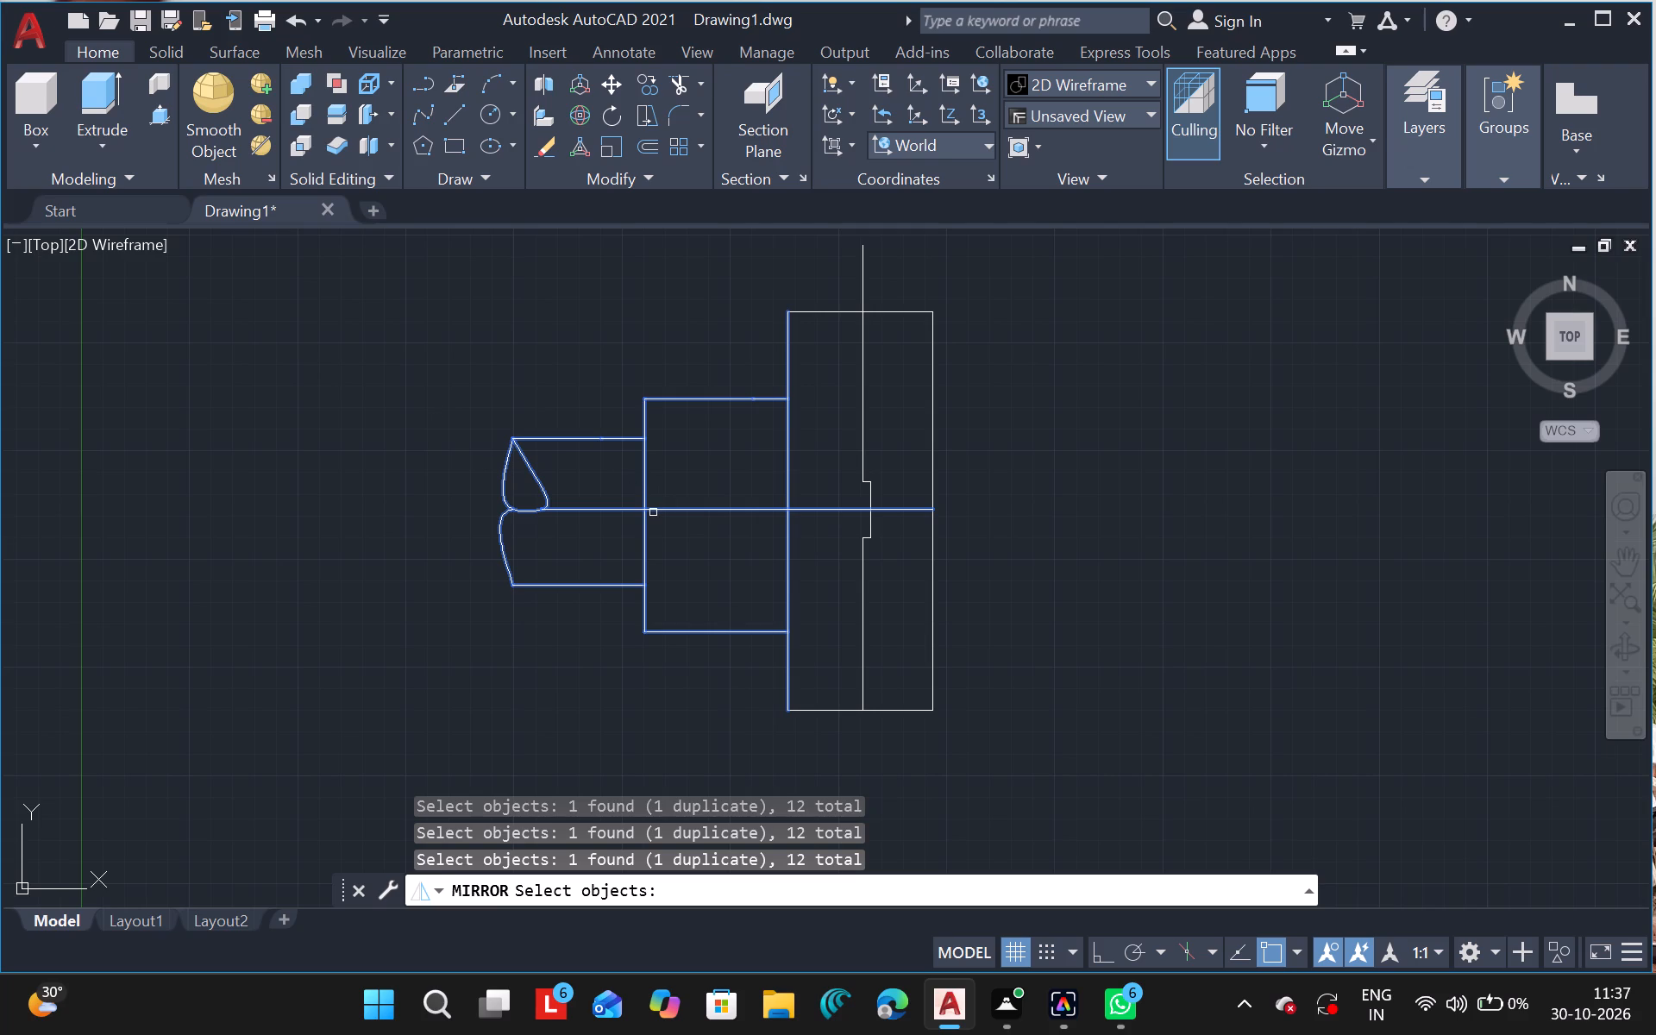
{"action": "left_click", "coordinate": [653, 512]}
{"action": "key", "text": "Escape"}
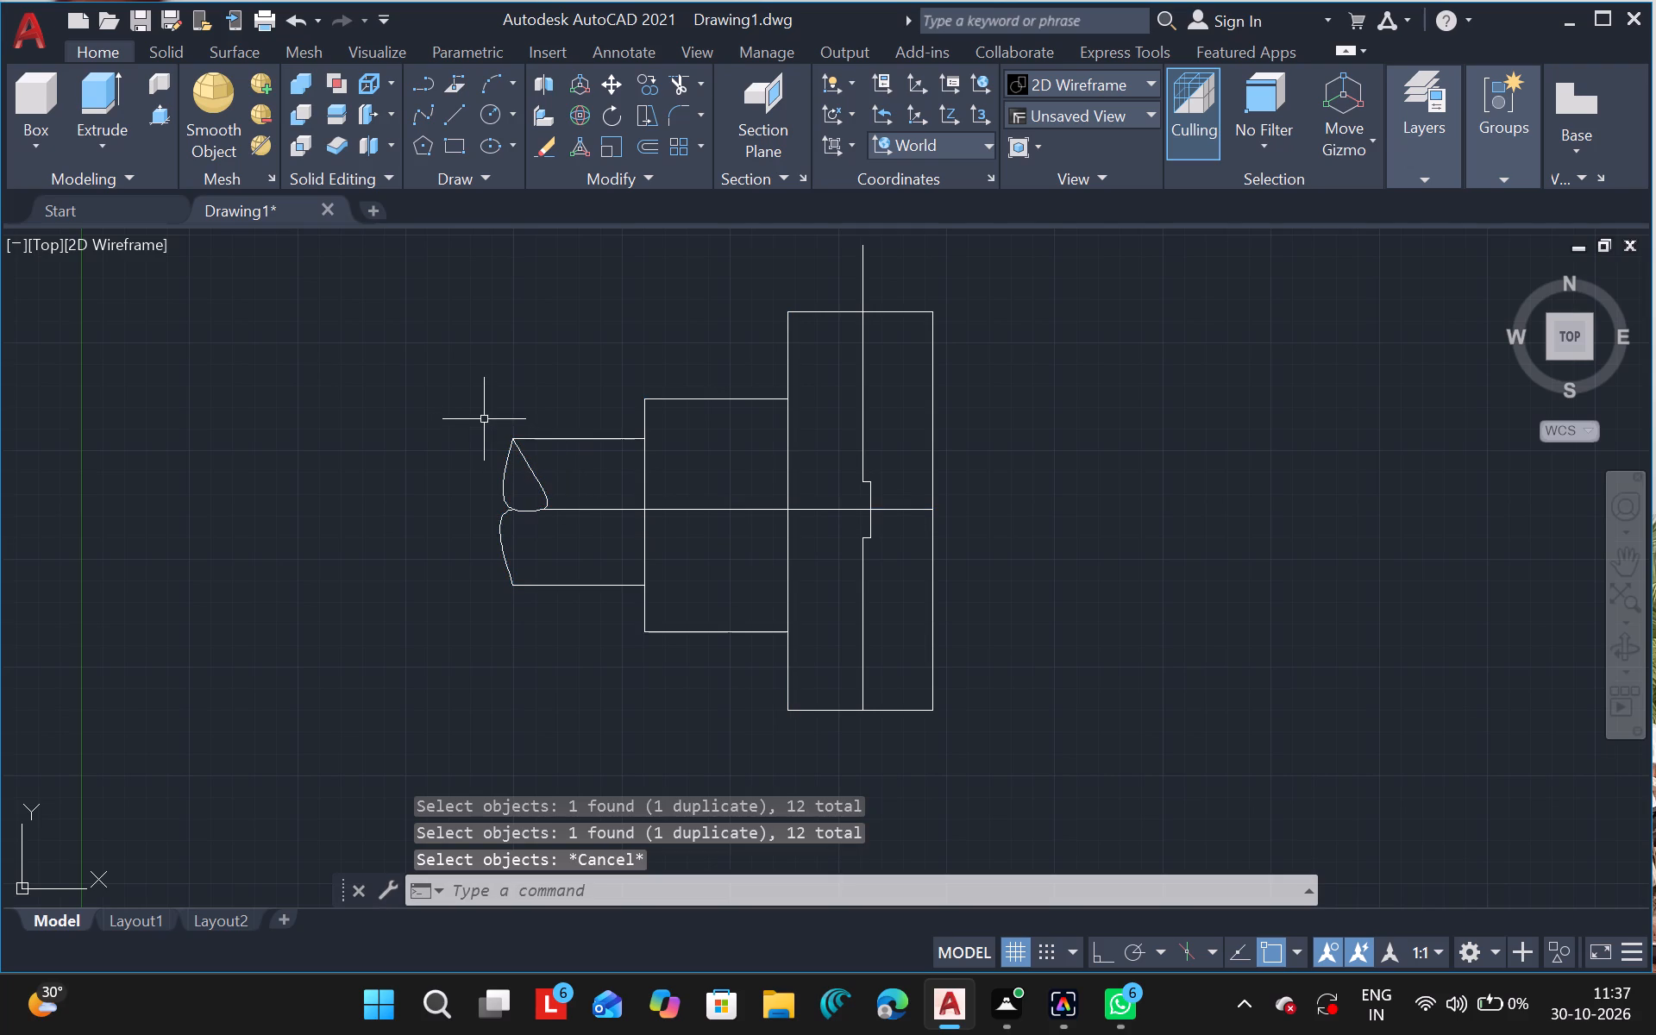
Copy the stepped boxes, spline break, centreline and tall rectangle's left edge about 1300 units horizontally right, based at the centreline's right end.
{"action": "left_click_drag", "start_coordinate": [483, 419], "coordinate": [737, 702]}
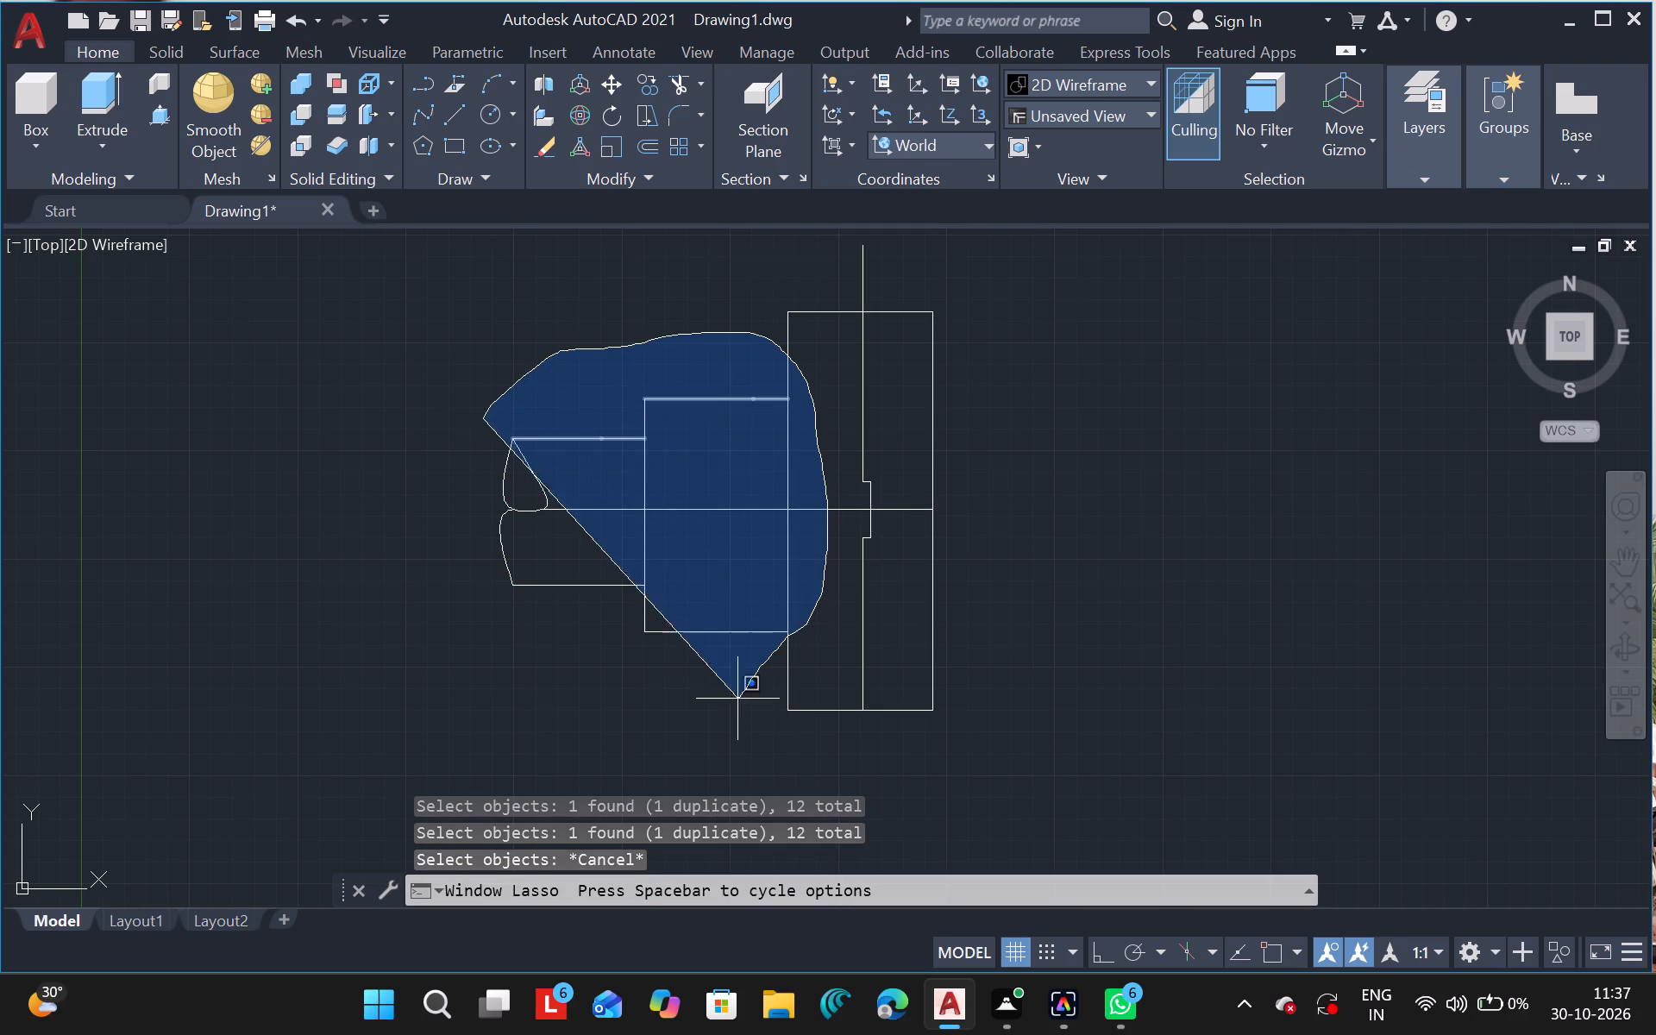
{"action": "left_click_drag", "start_coordinate": [737, 702], "coordinate": [457, 610]}
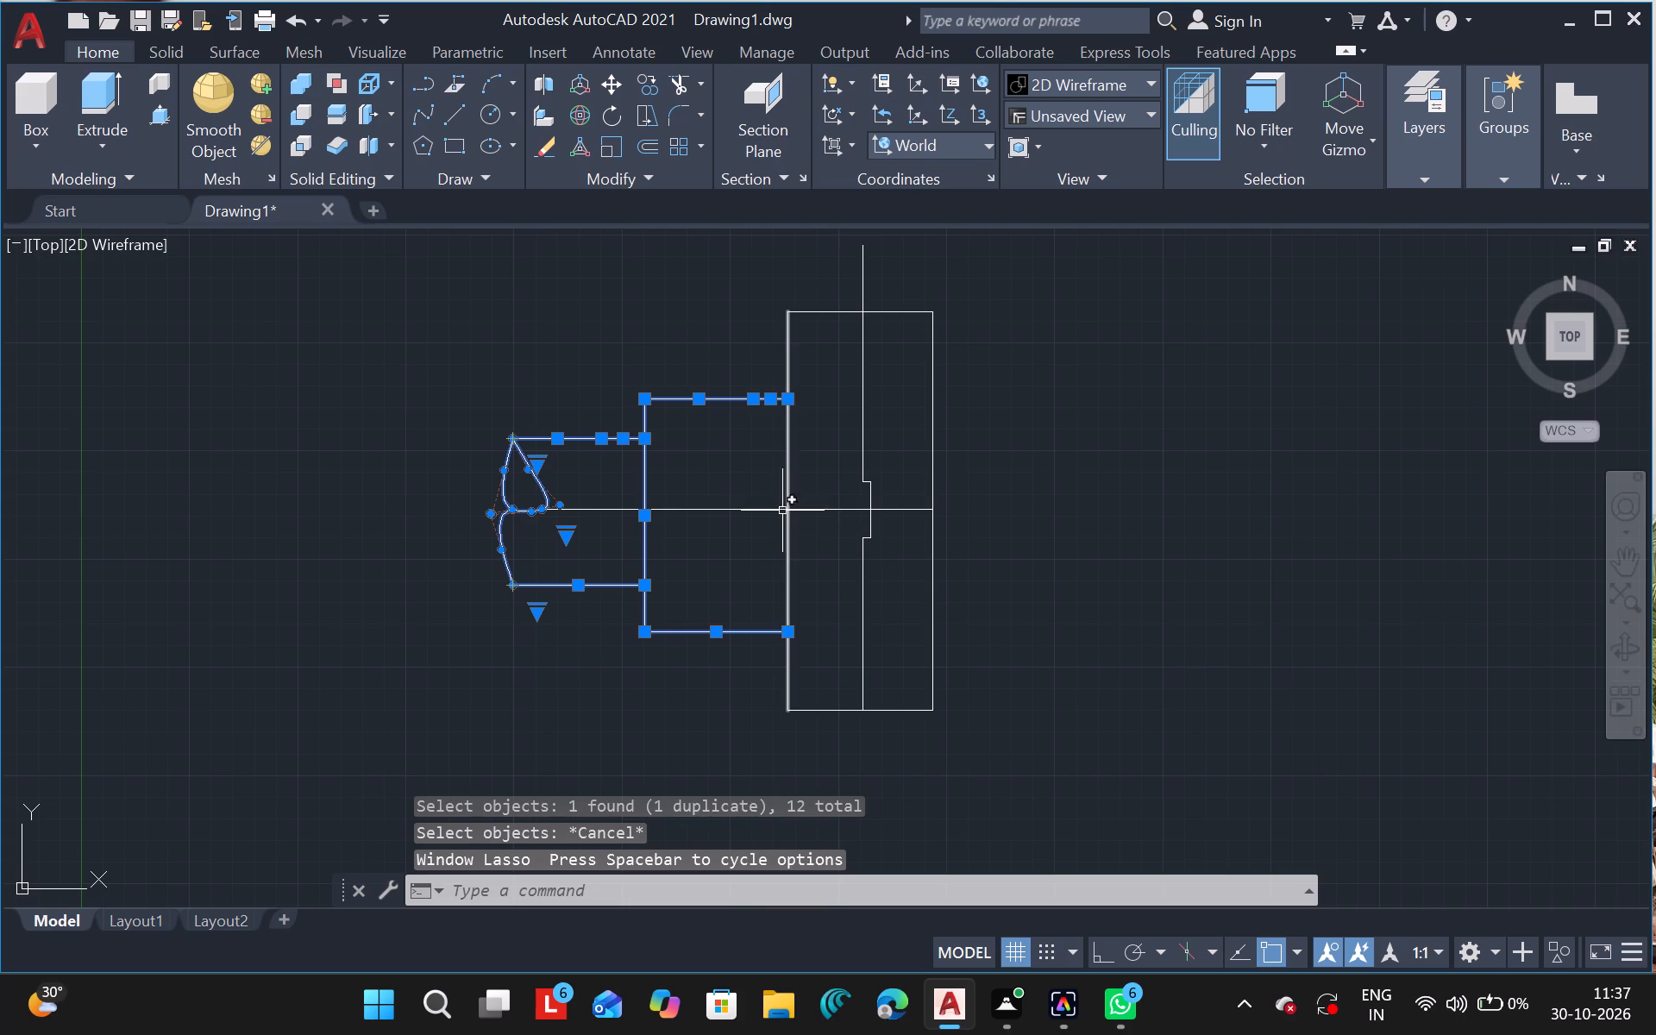
{"action": "left_click", "coordinate": [786, 509]}
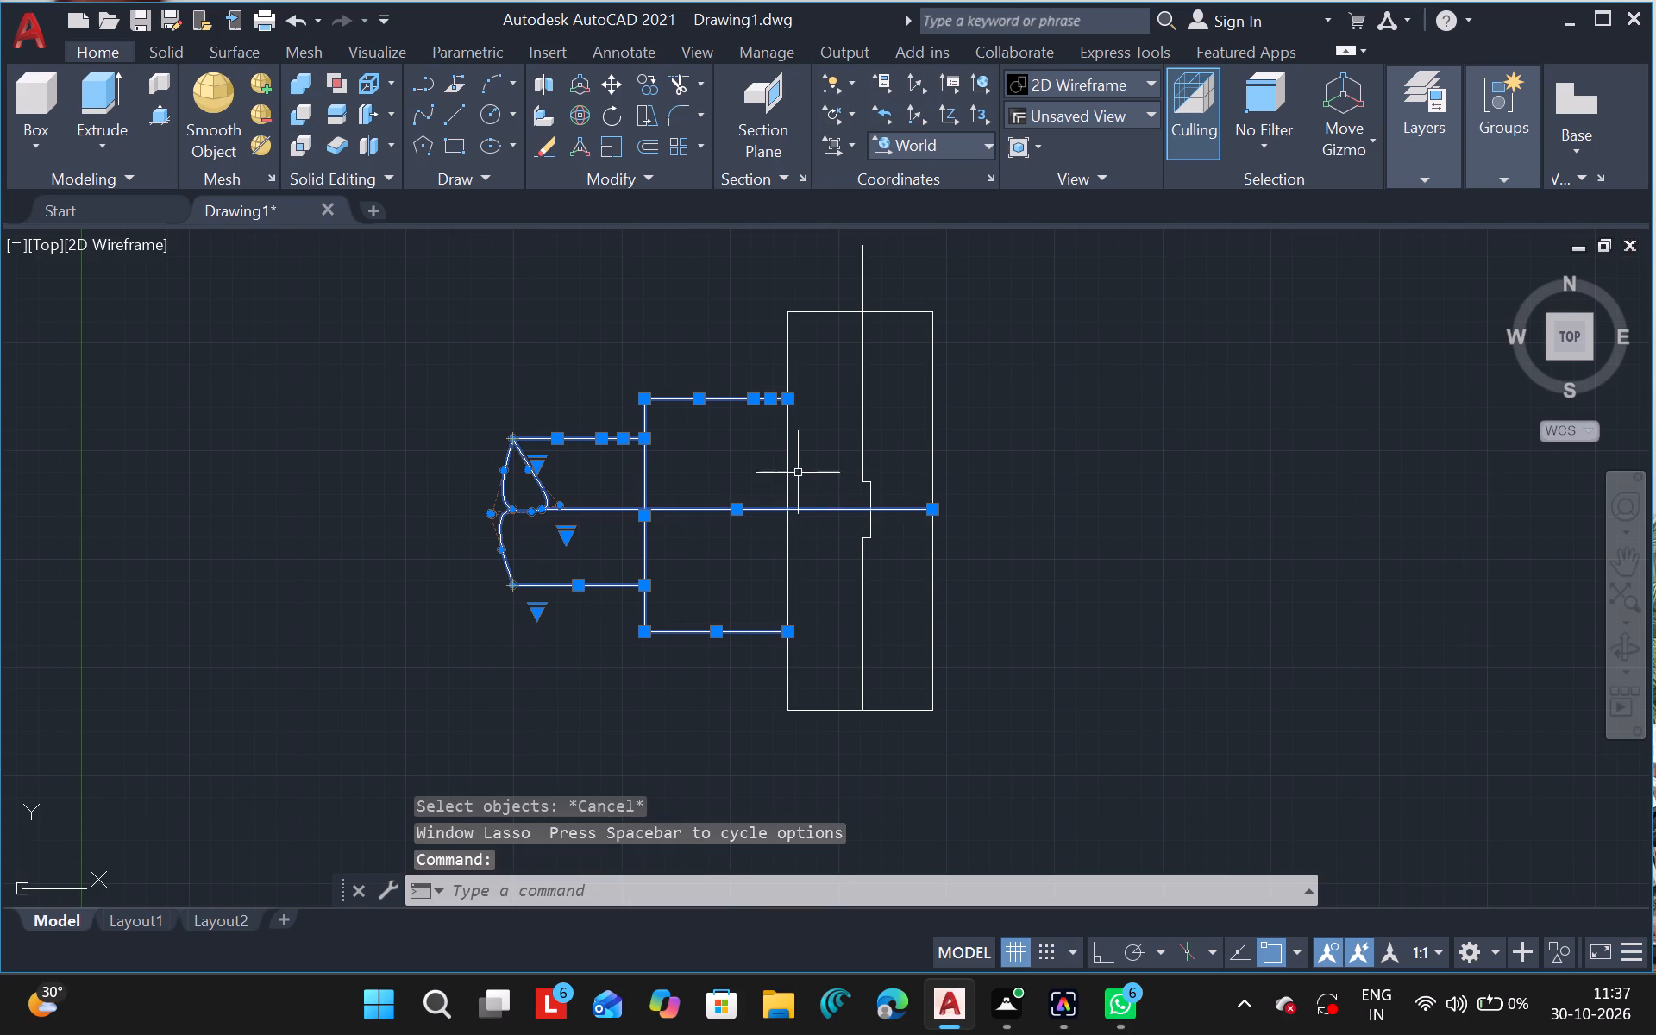
{"action": "left_click", "coordinate": [787, 453]}
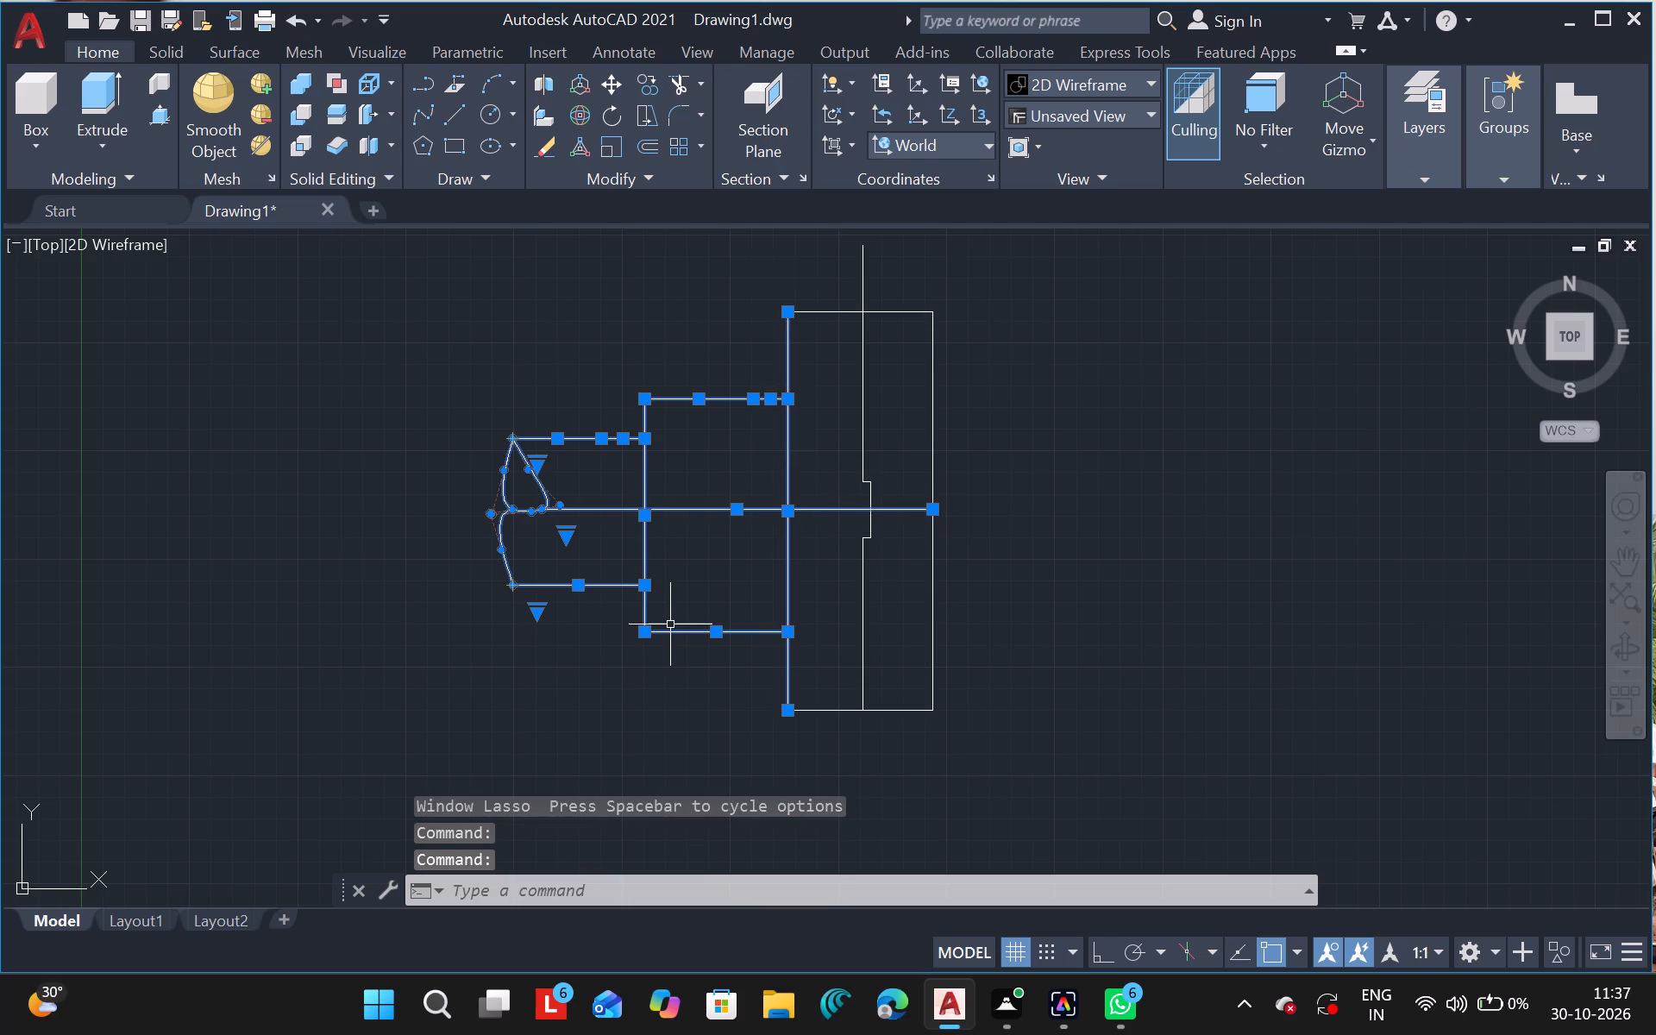
{"action": "type", "text": "co"}
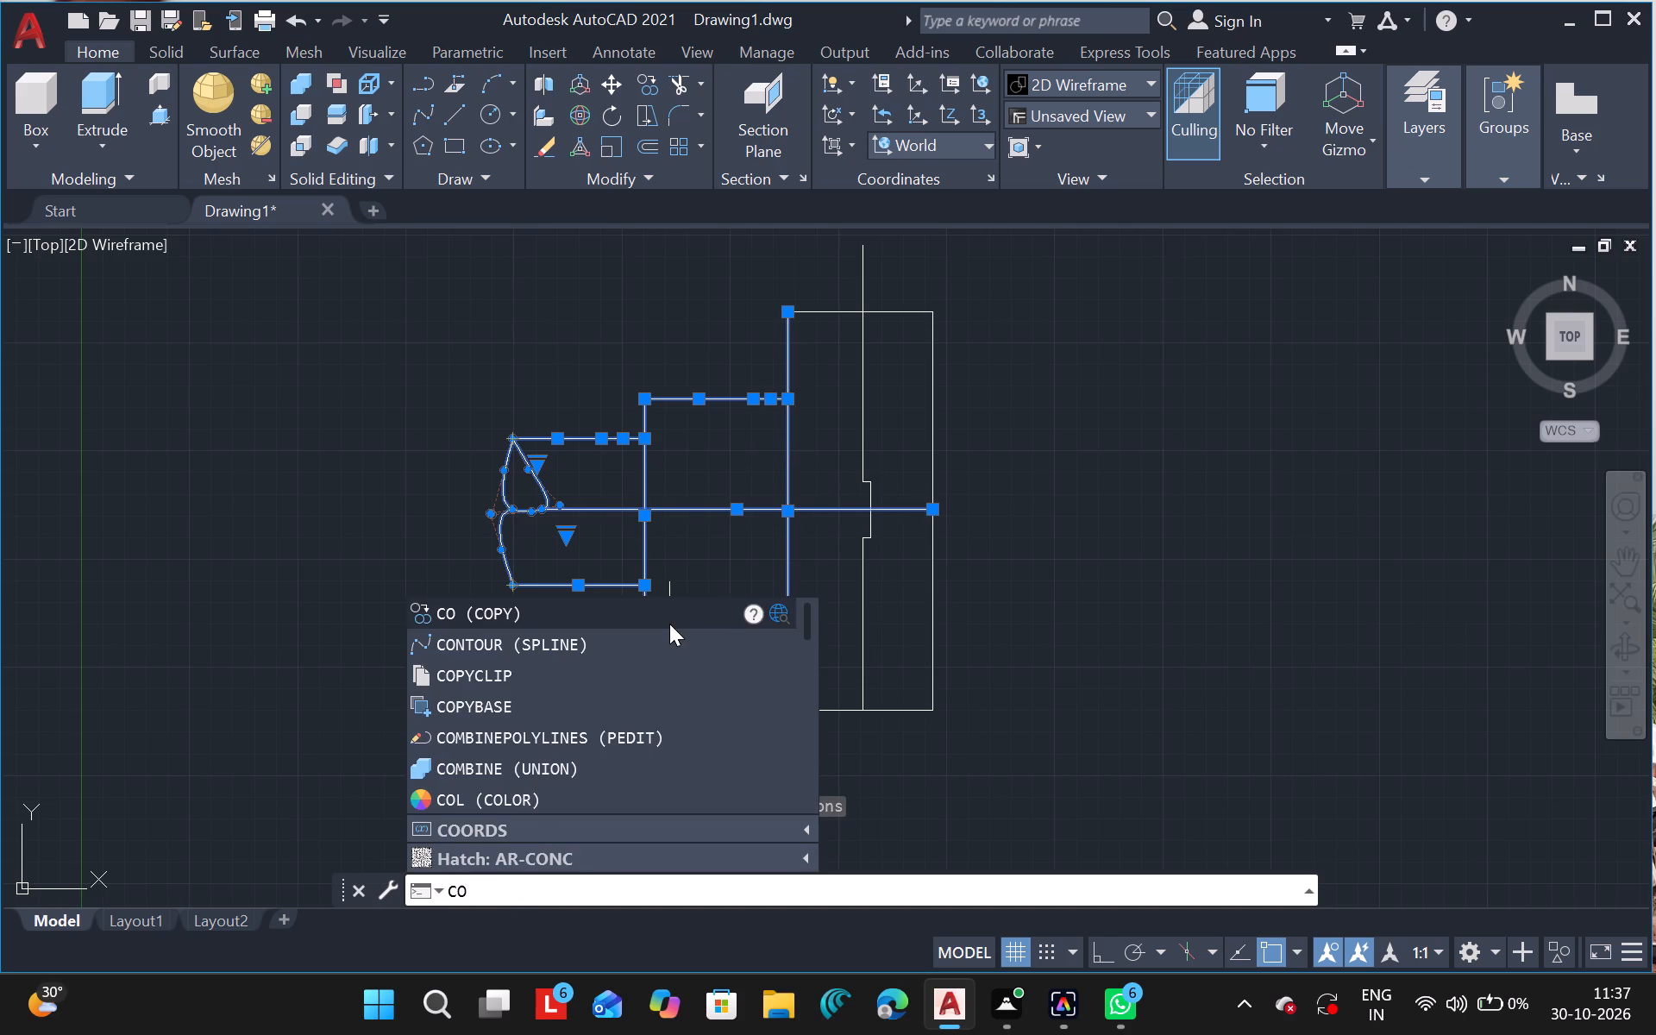
{"action": "left_click", "coordinate": [550, 607]}
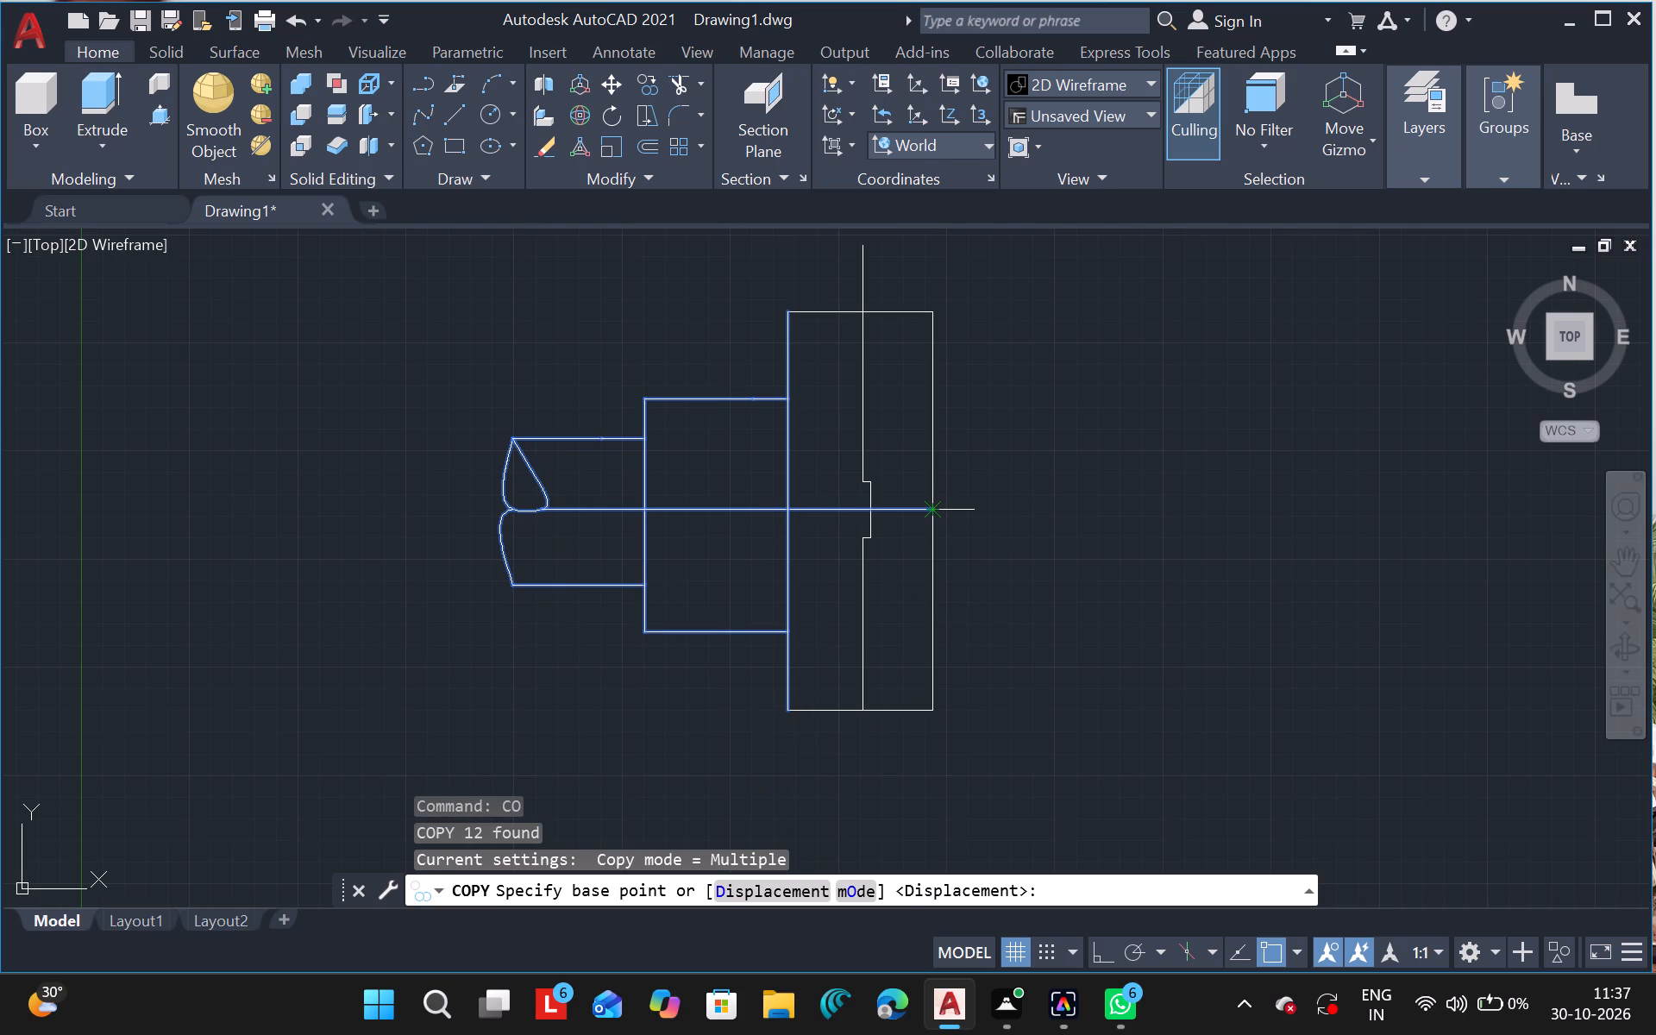
{"action": "left_click_drag", "start_coordinate": [929, 515], "coordinate": [1044, 508]}
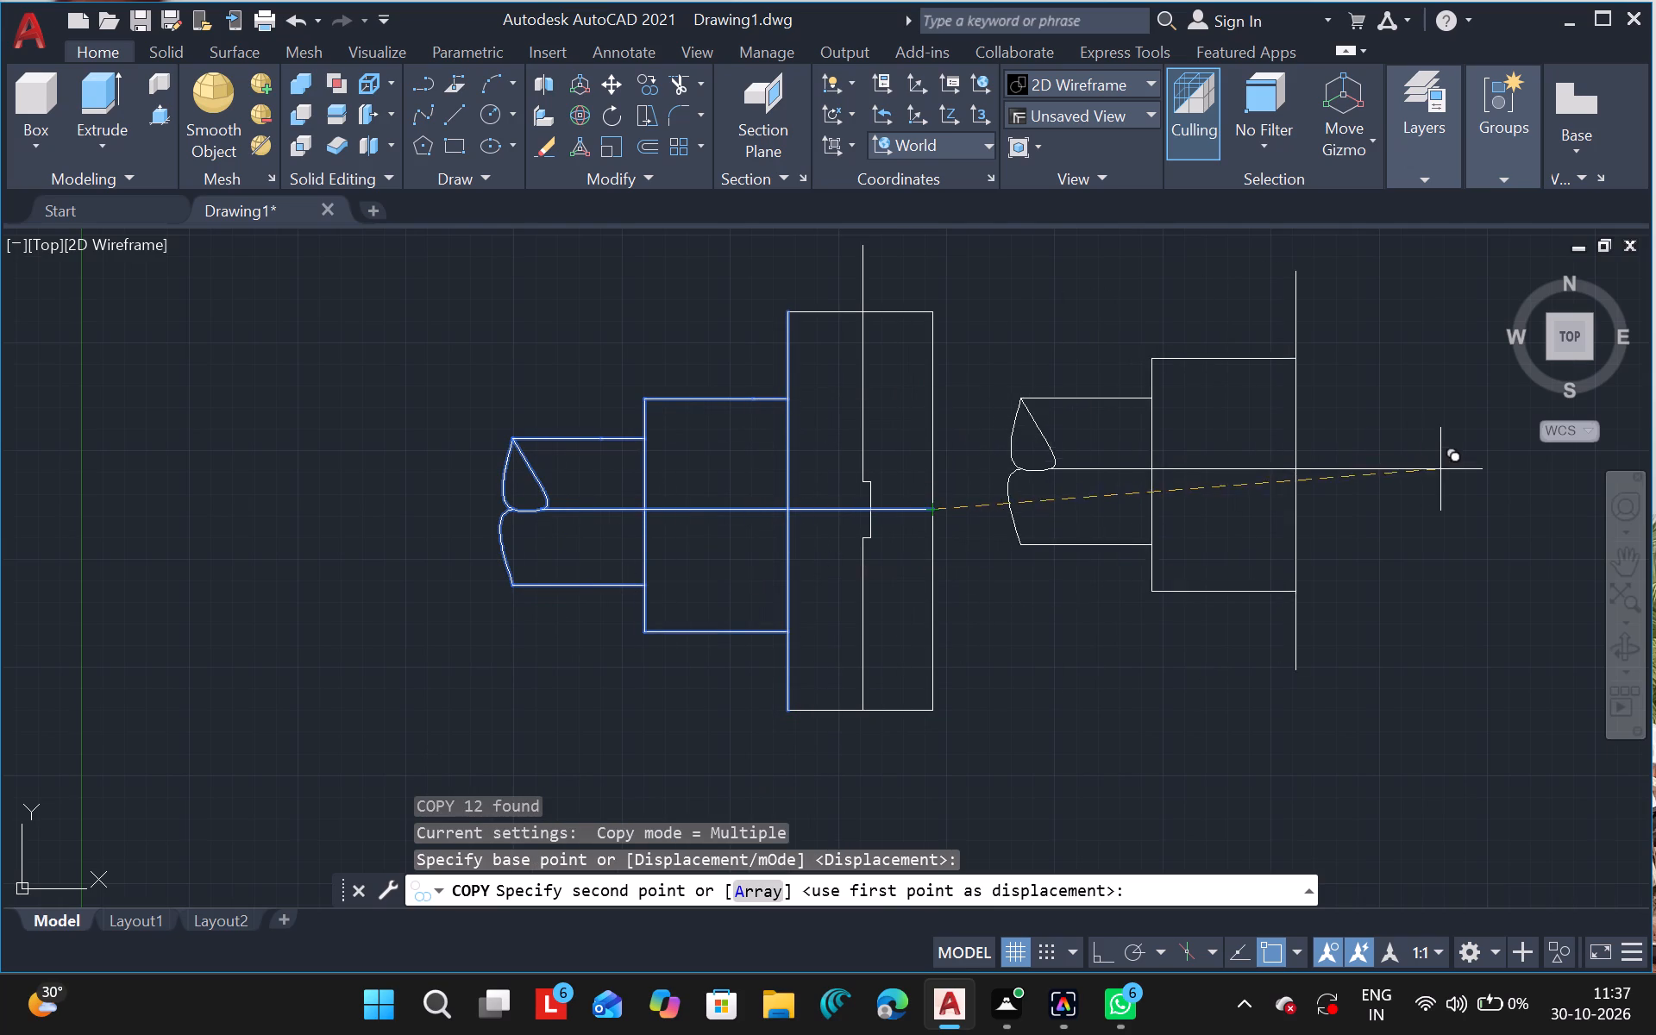
{"action": "left_click", "coordinate": [1495, 500]}
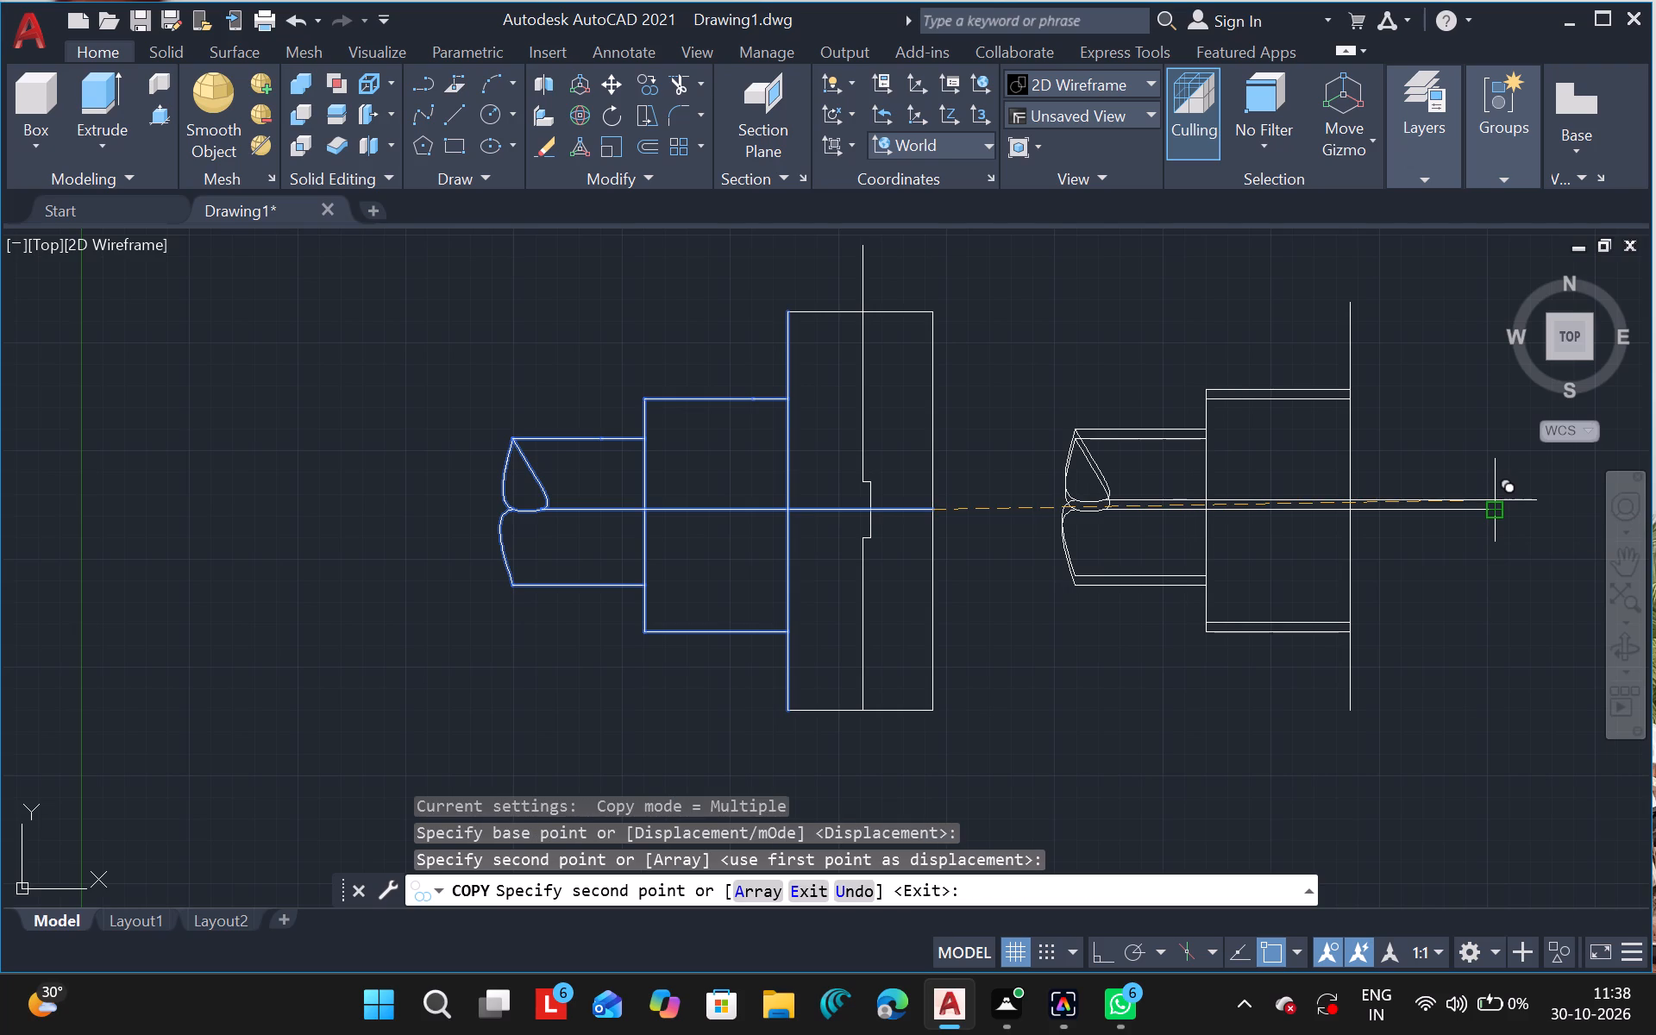
{"action": "key", "text": "Escape"}
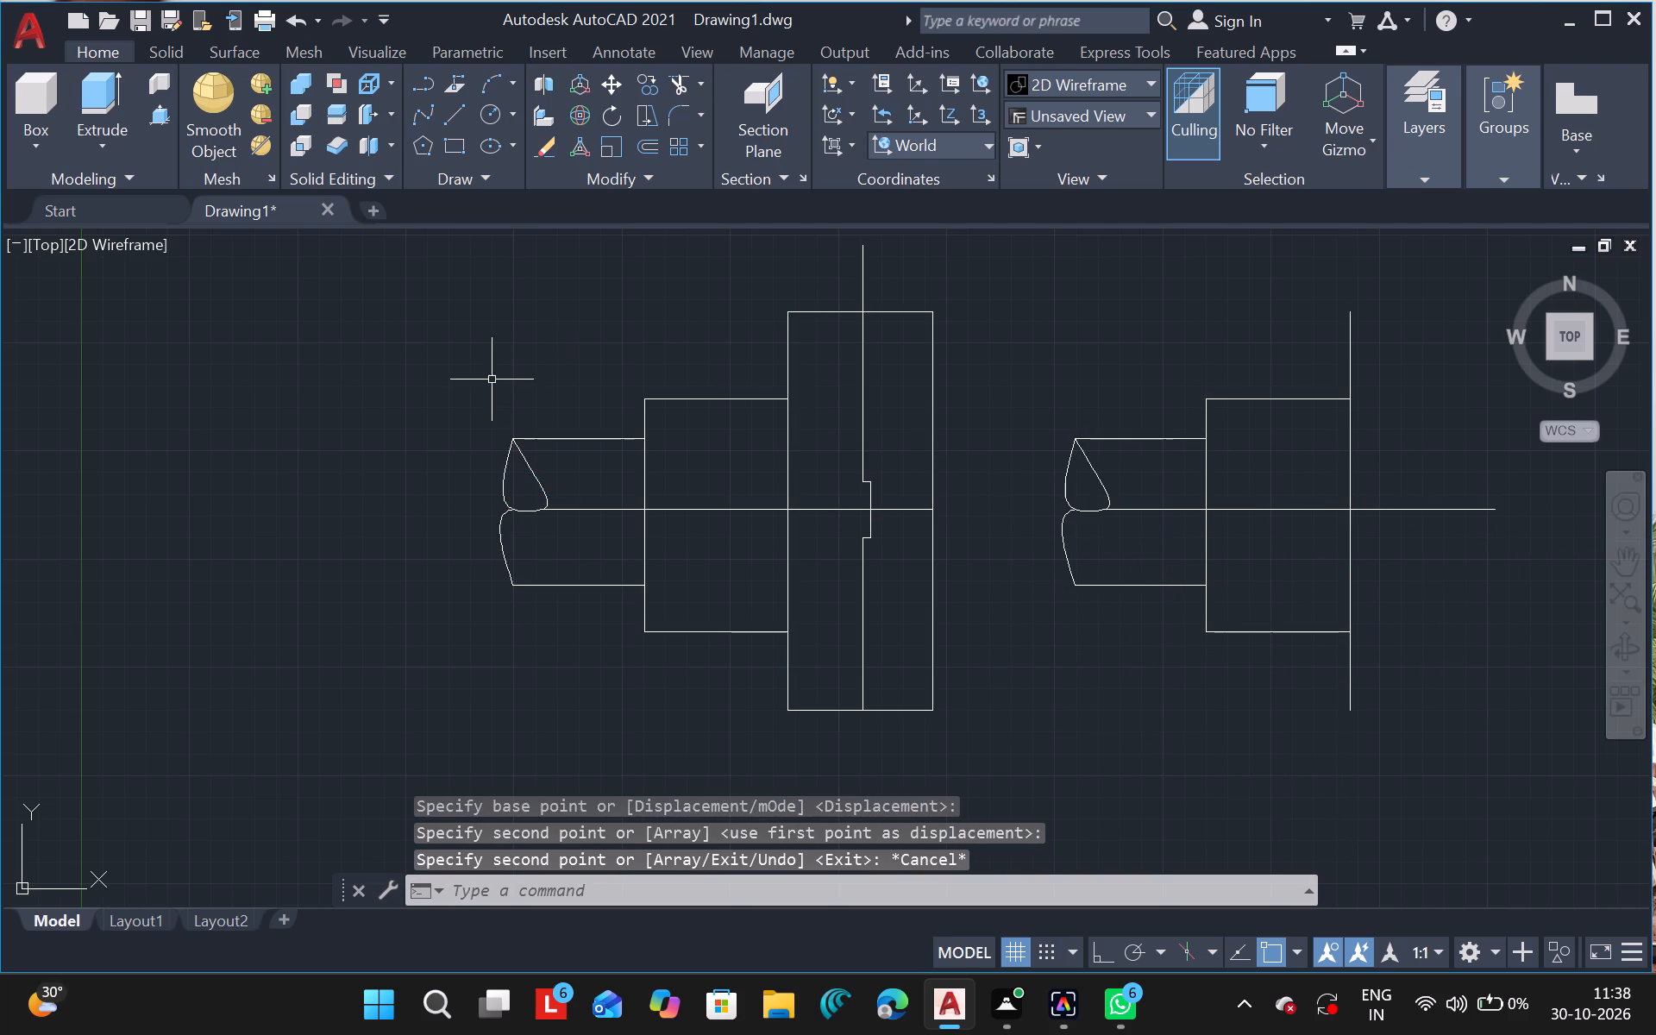
Move the original stepped figure, including the tall rectangle and its right edge, left and slightly down, away from the copy.
{"action": "left_click_drag", "start_coordinate": [491, 379], "coordinate": [997, 642]}
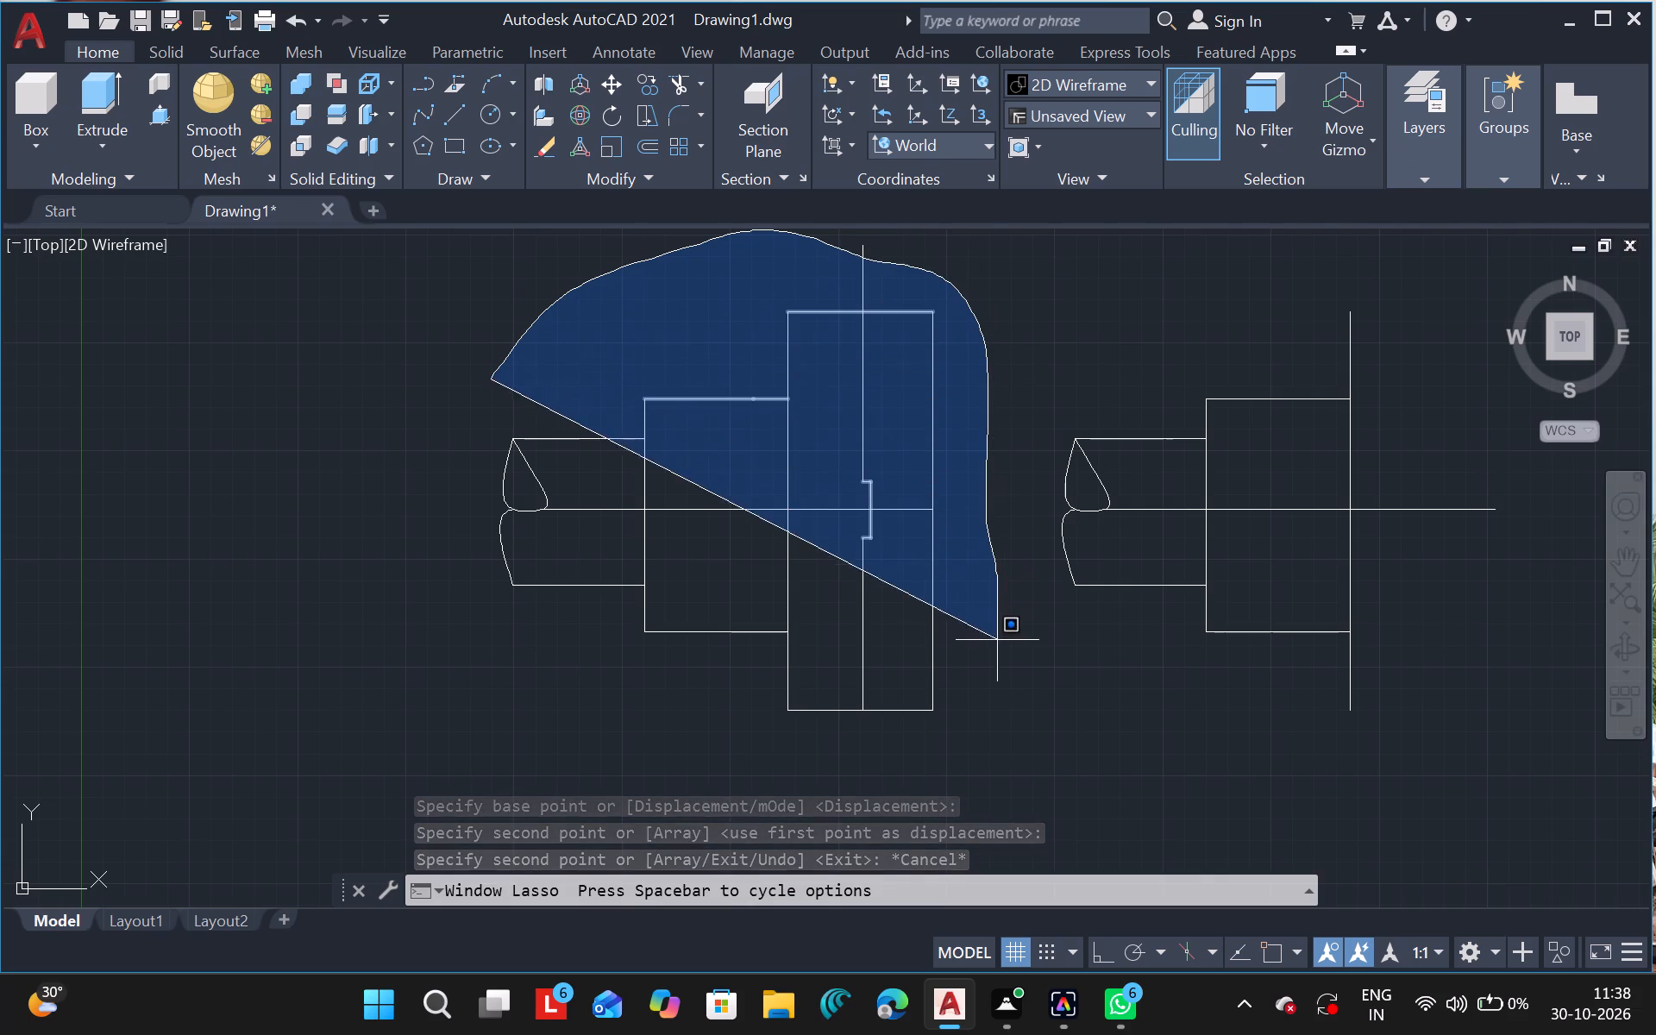
{"action": "left_click_drag", "start_coordinate": [997, 642], "coordinate": [455, 605]}
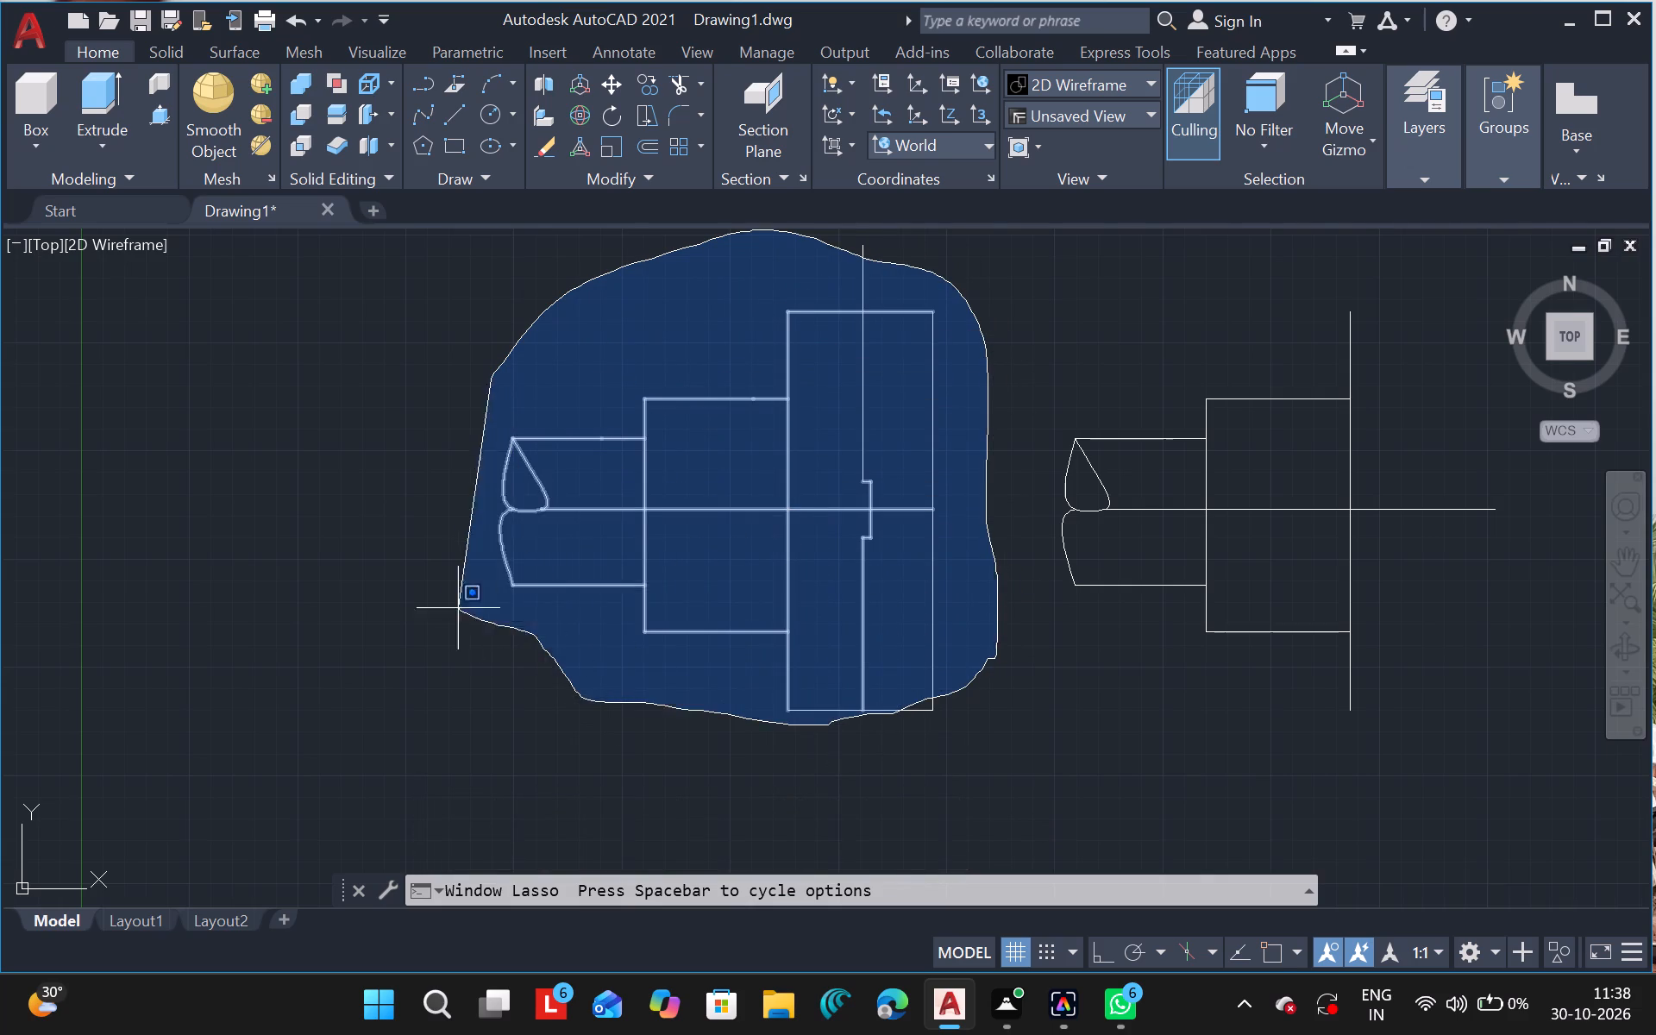
{"action": "left_click_drag", "start_coordinate": [455, 605], "coordinate": [443, 597]}
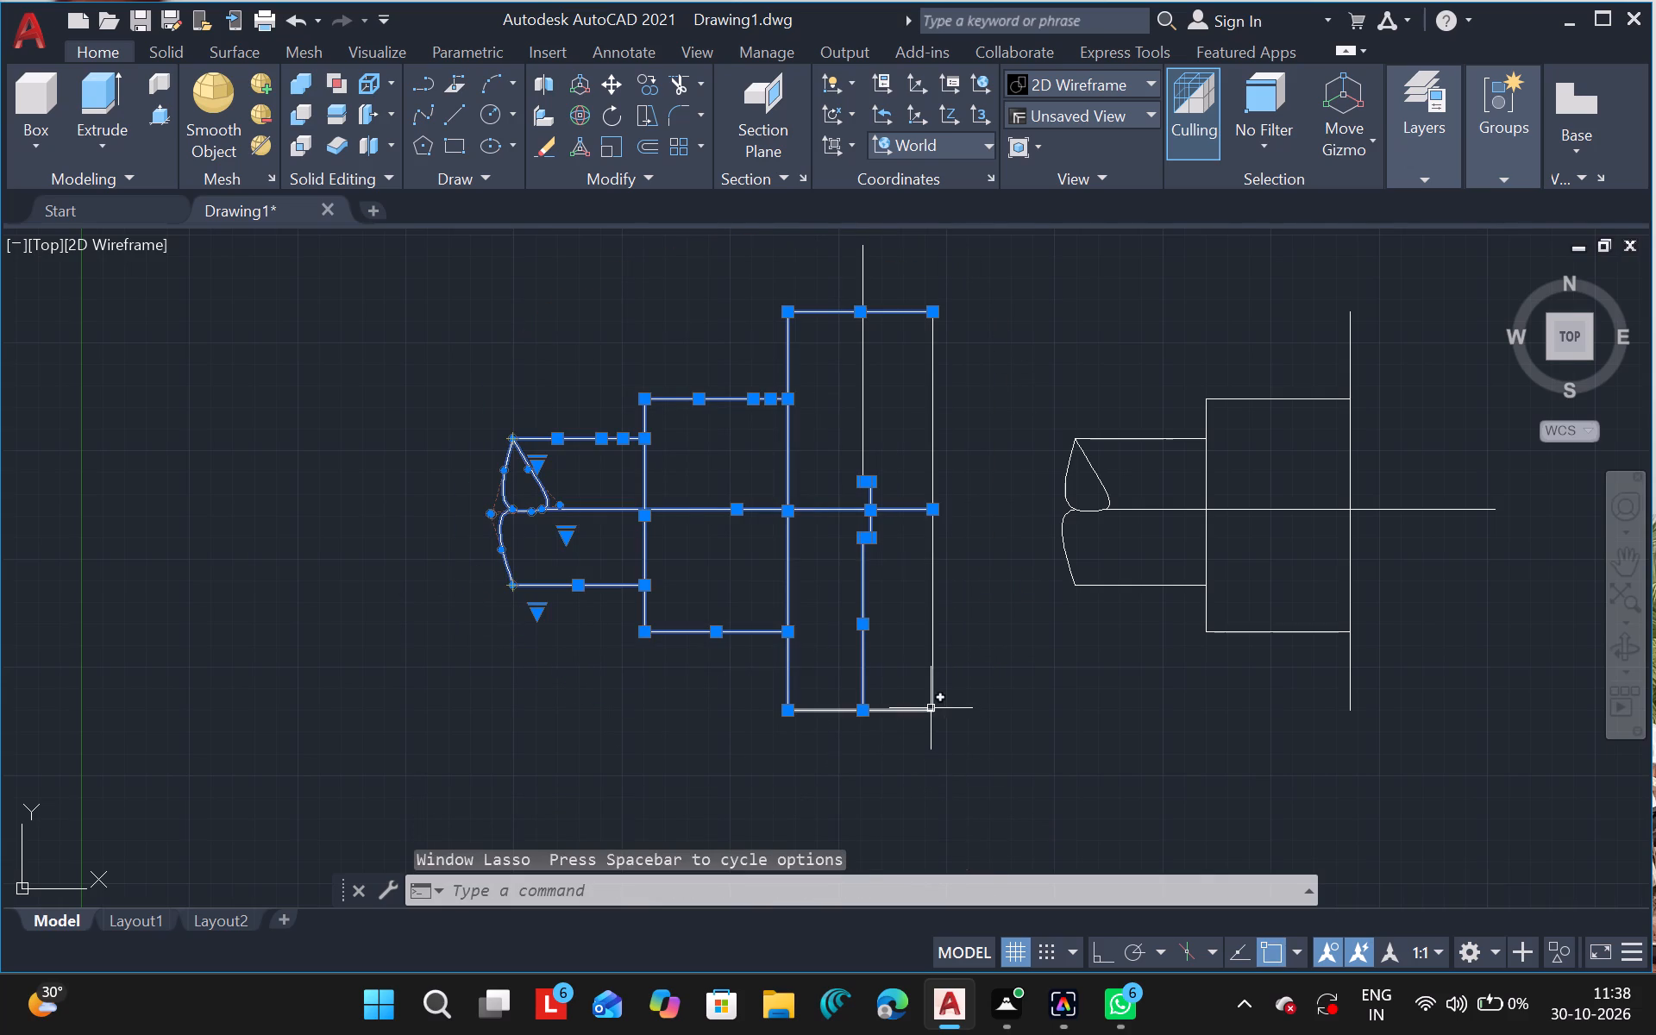
{"action": "left_click", "coordinate": [931, 708]}
{"action": "left_click", "coordinate": [931, 660]}
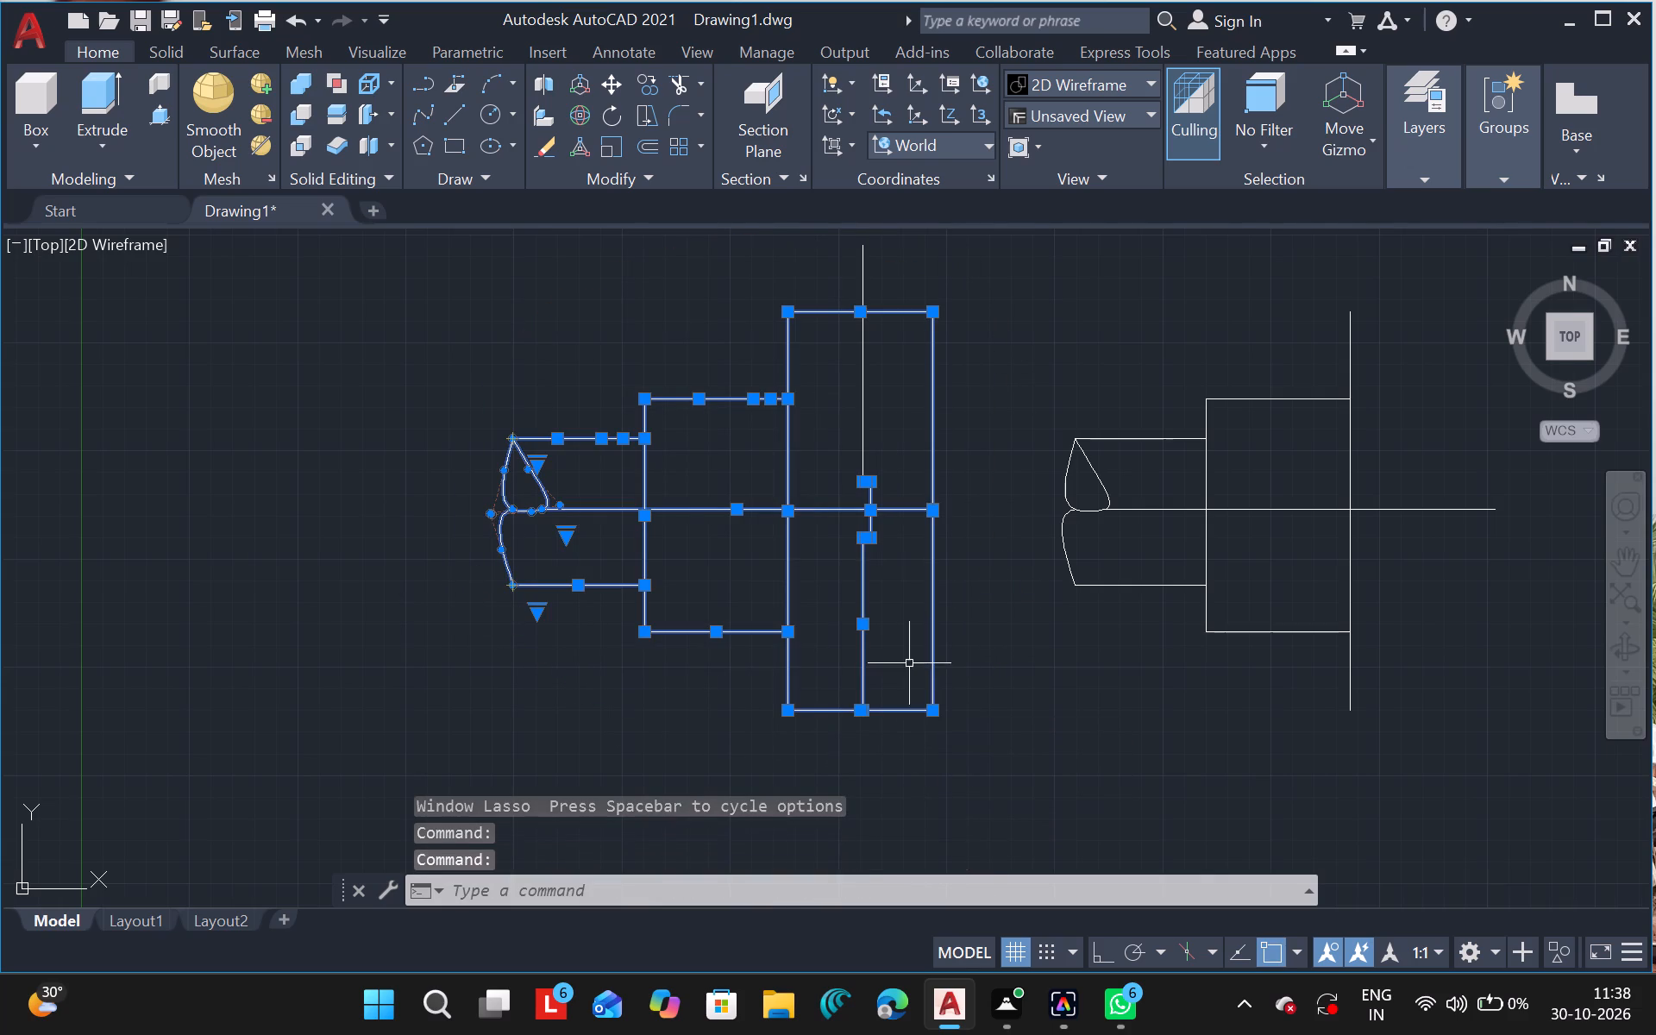
{"action": "type", "text": "mo"}
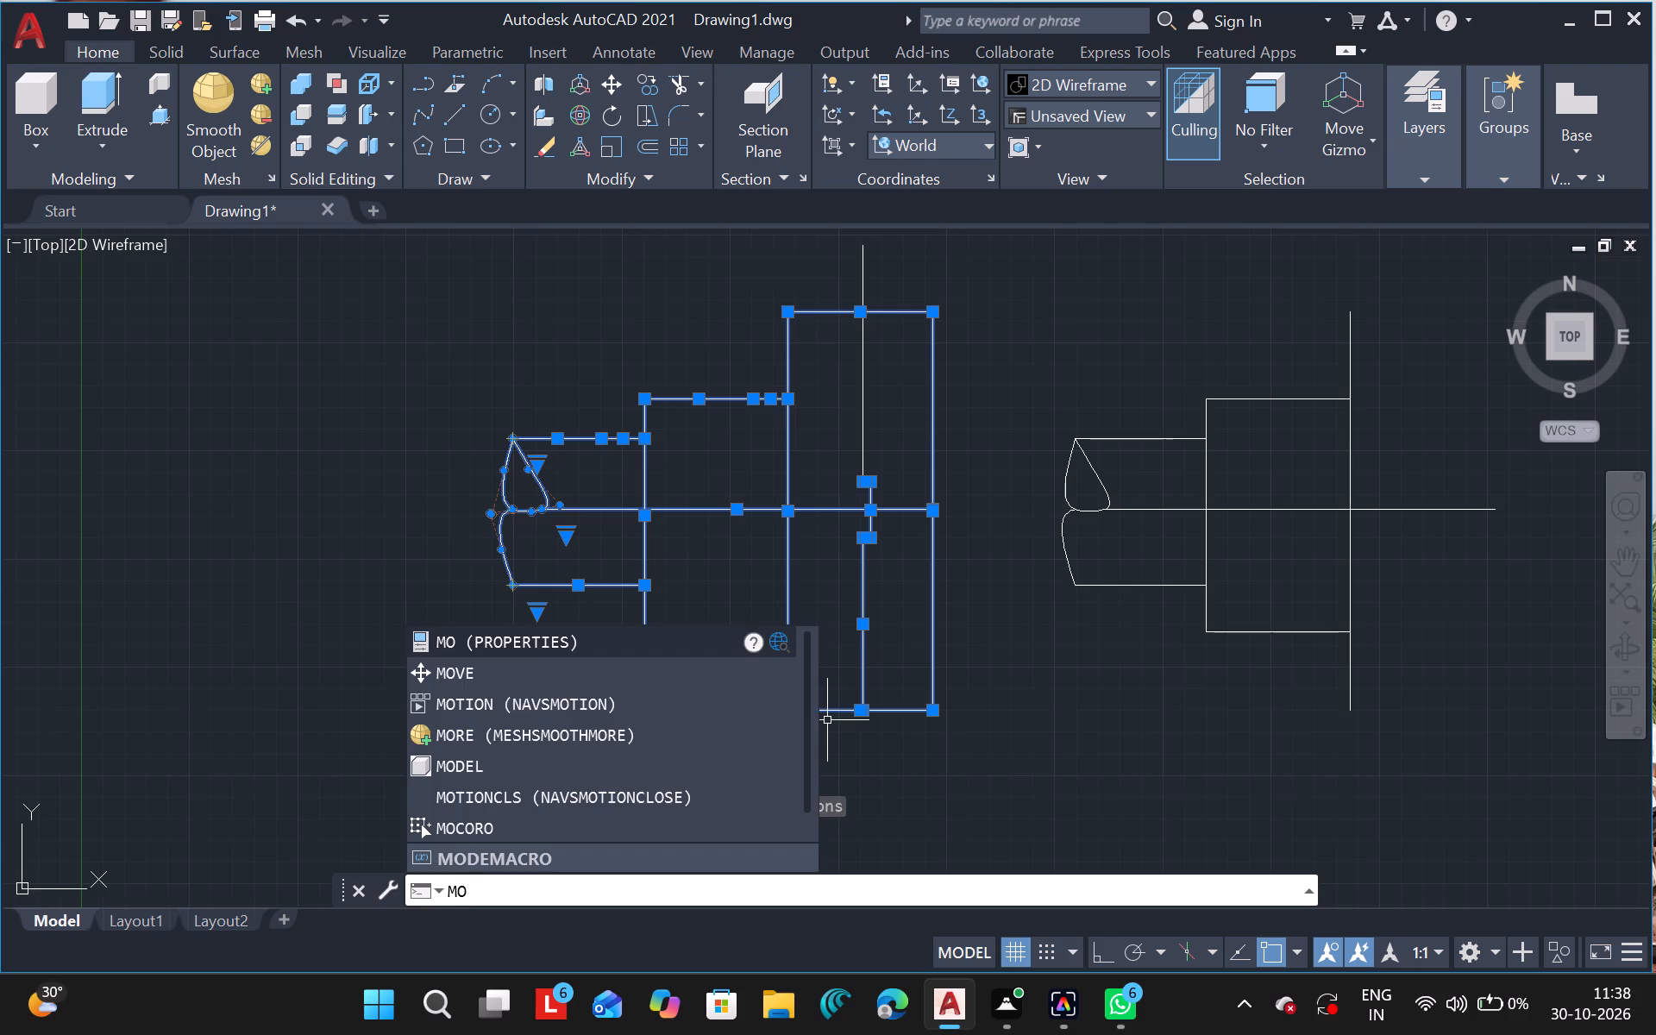
{"action": "left_click", "coordinate": [550, 660]}
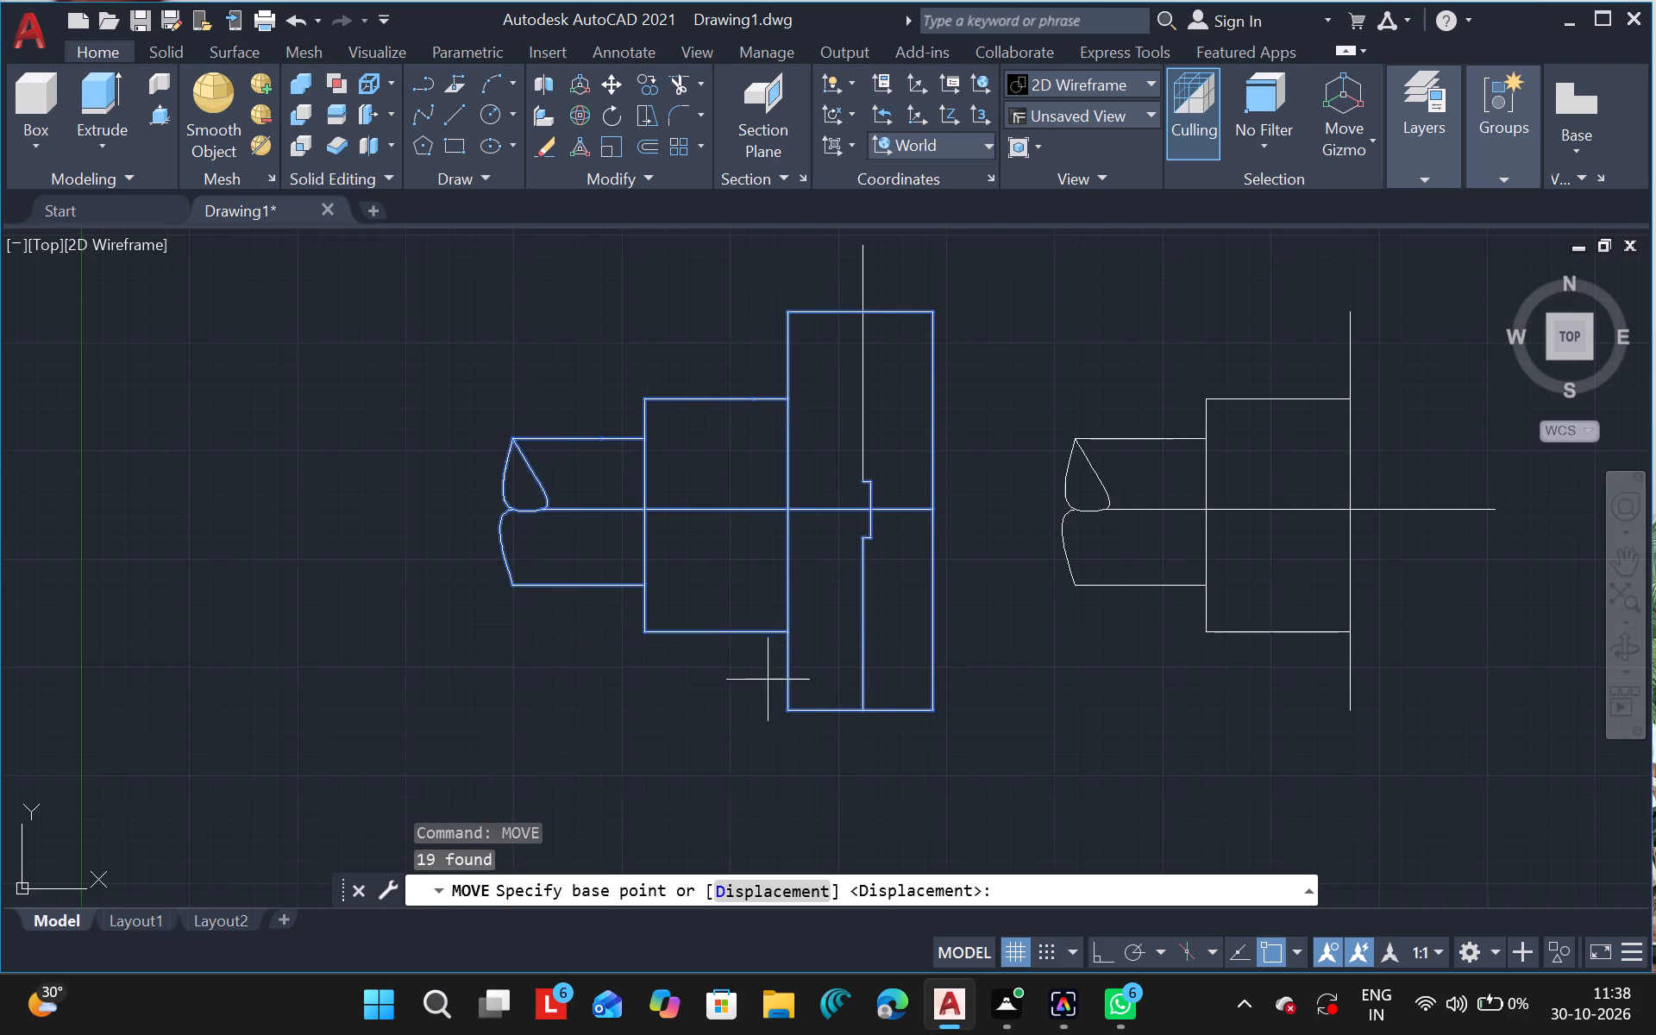
{"action": "left_click_drag", "start_coordinate": [671, 693], "coordinate": [400, 714]}
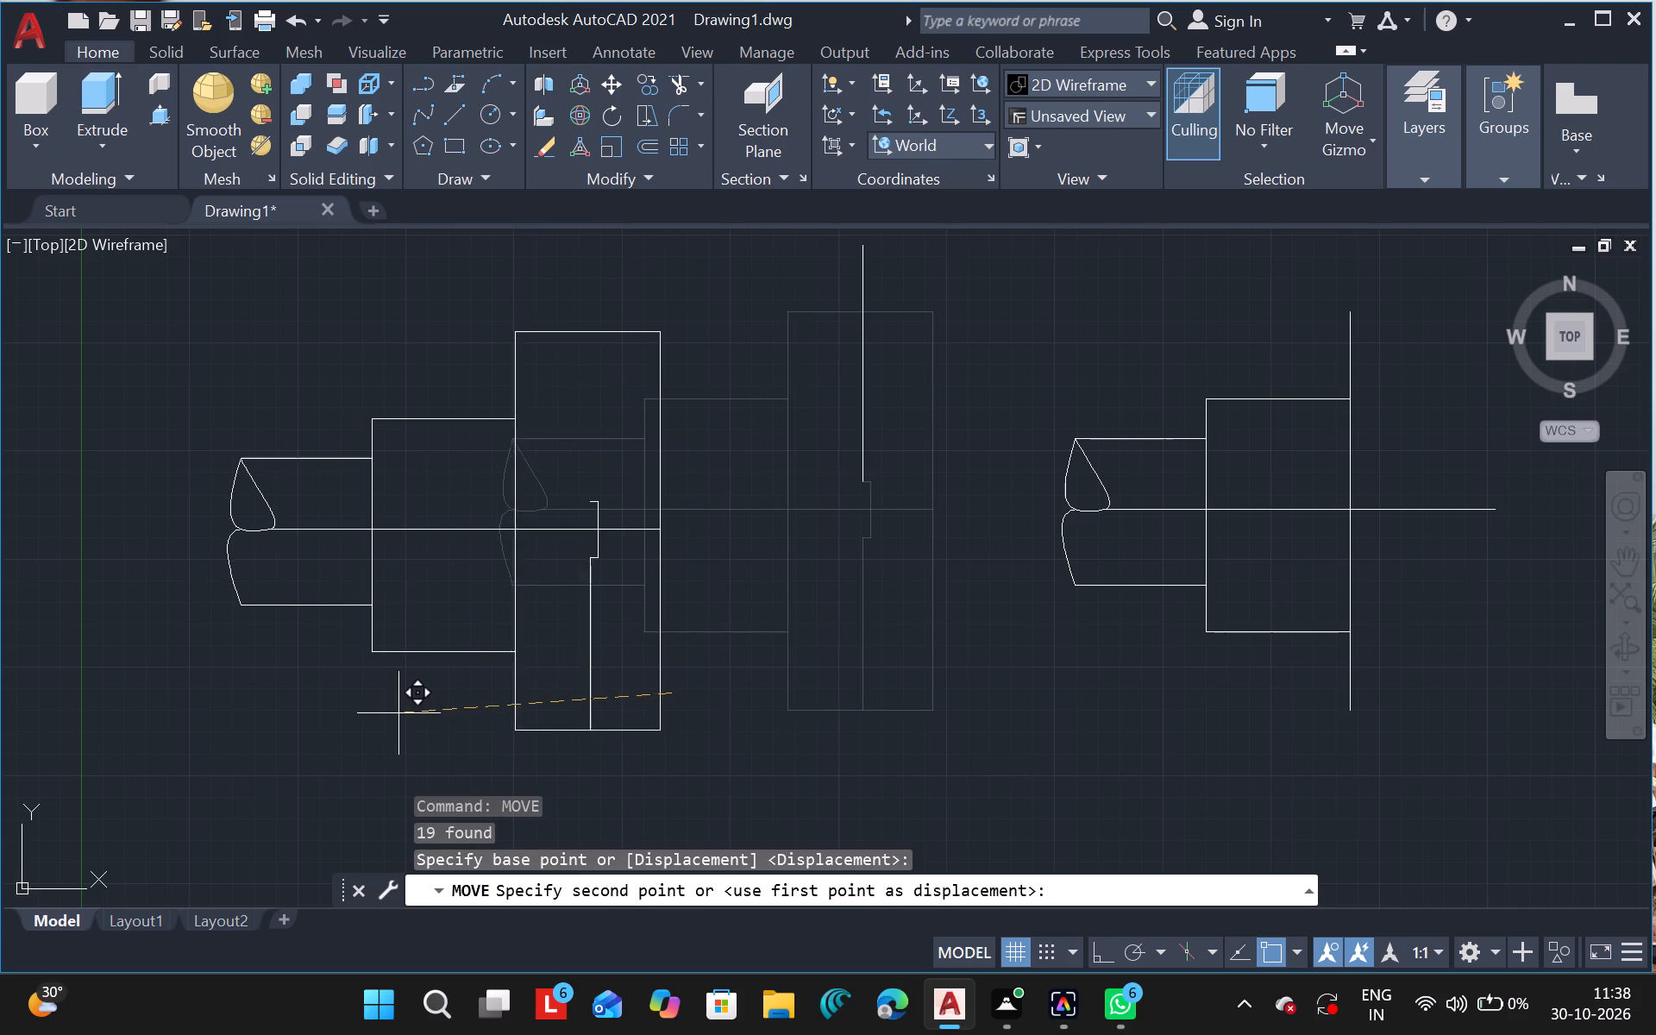
{"action": "left_click_drag", "start_coordinate": [400, 714], "coordinate": [402, 718]}
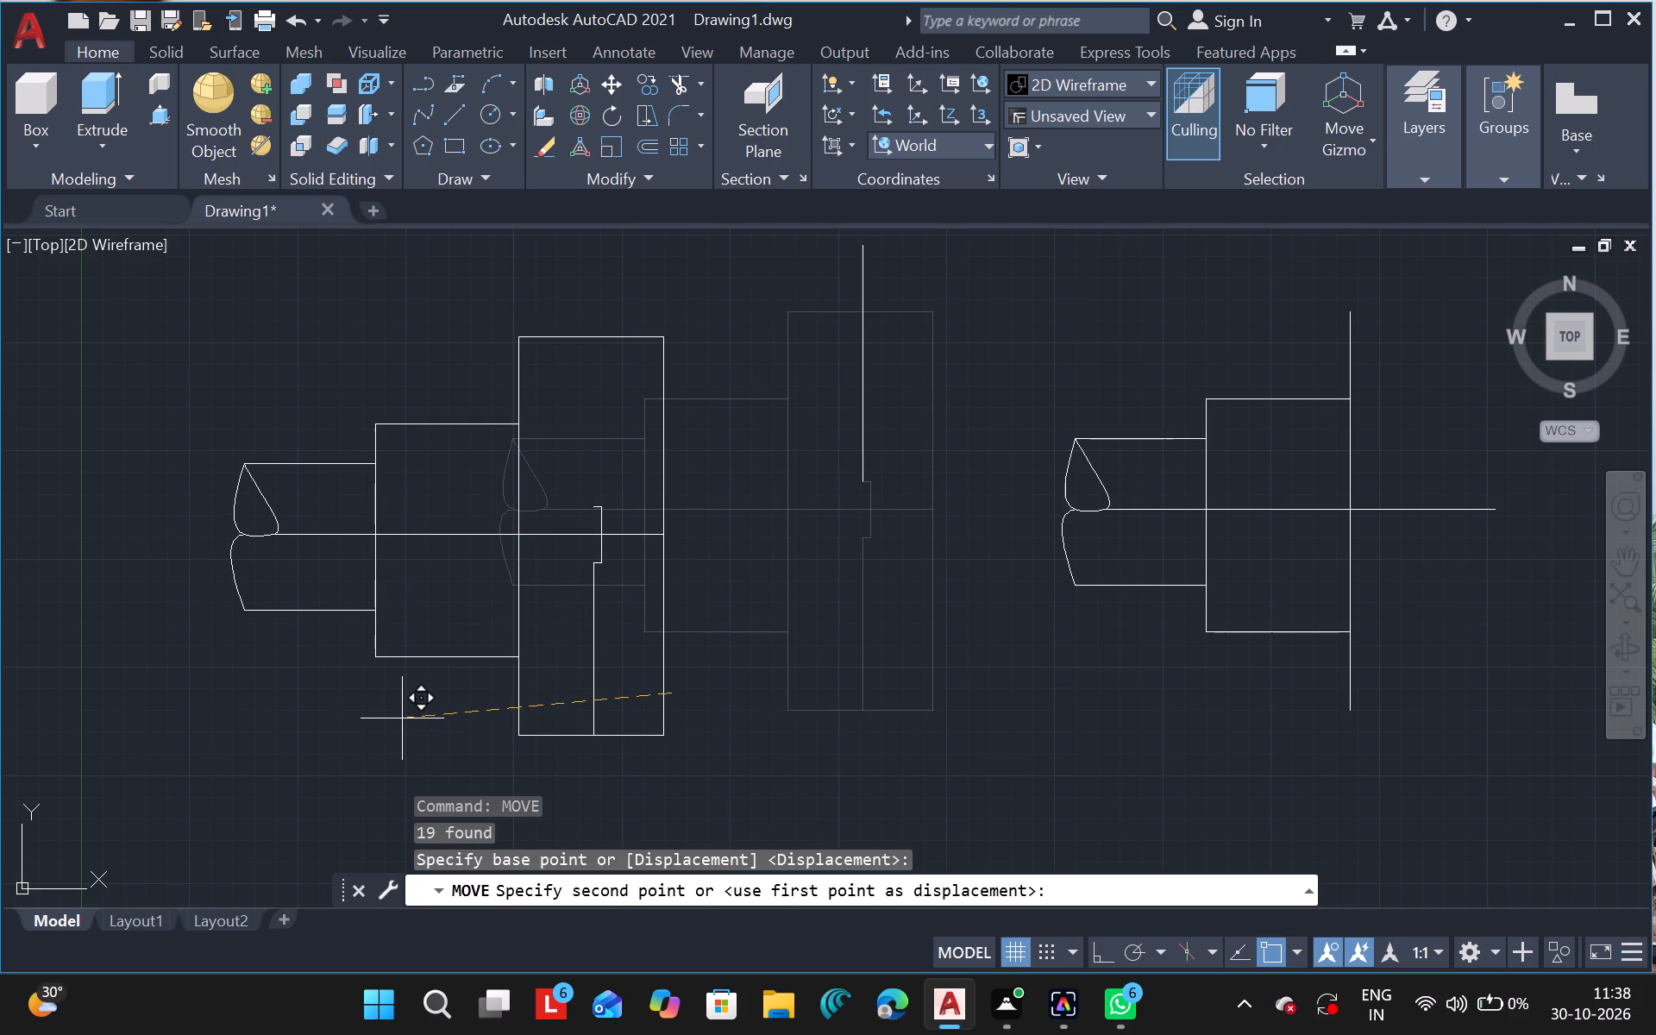
{"action": "left_click", "coordinate": [402, 718]}
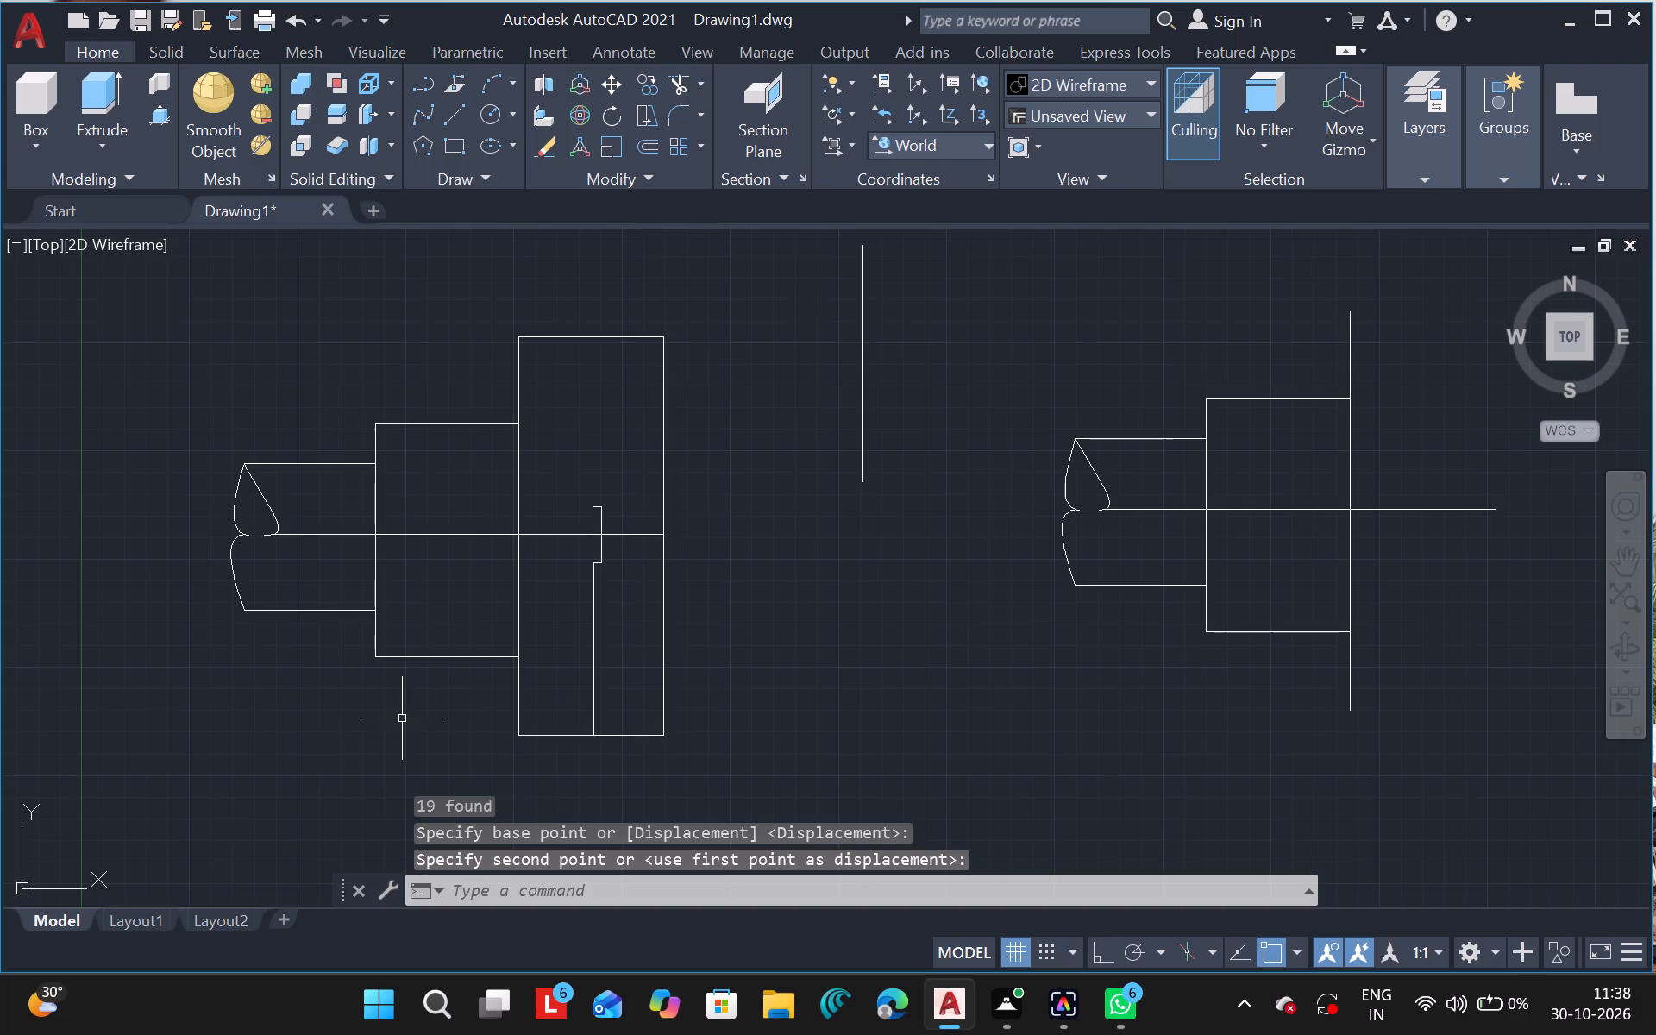
Move the leftover upper vertical line onto the relocated tall rectangle, aligning it with the small notch's upper end.
{"action": "left_click", "coordinate": [866, 392]}
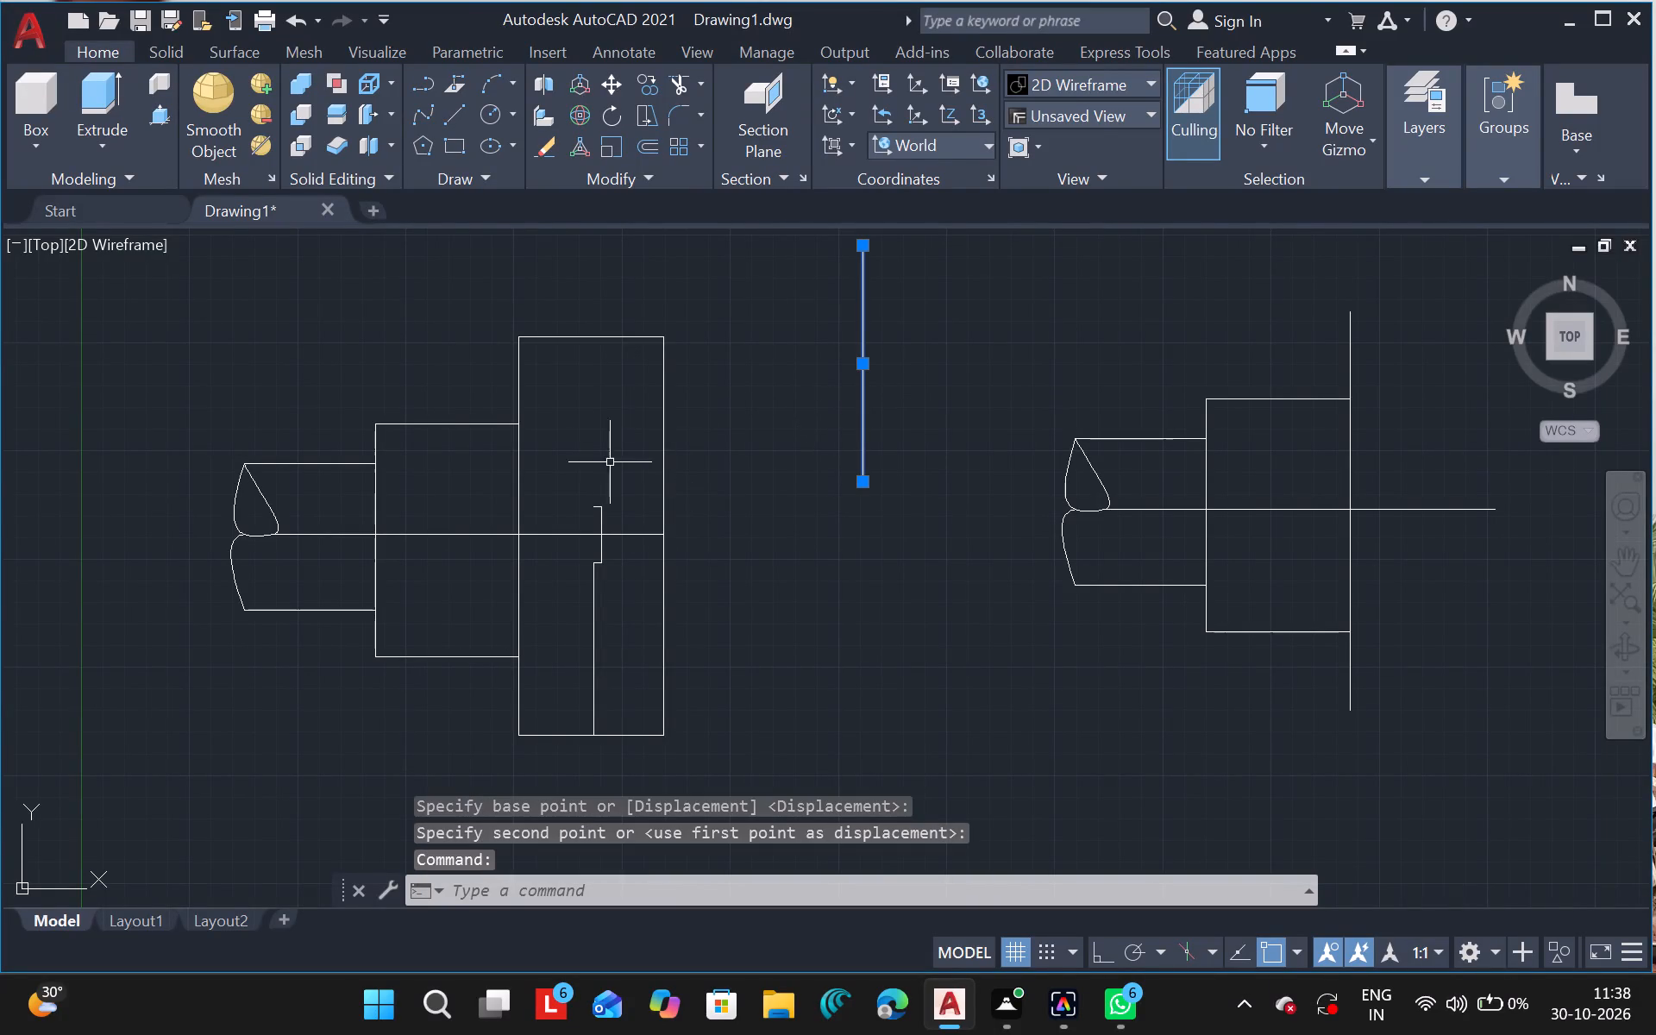
{"action": "type", "text": "mo"}
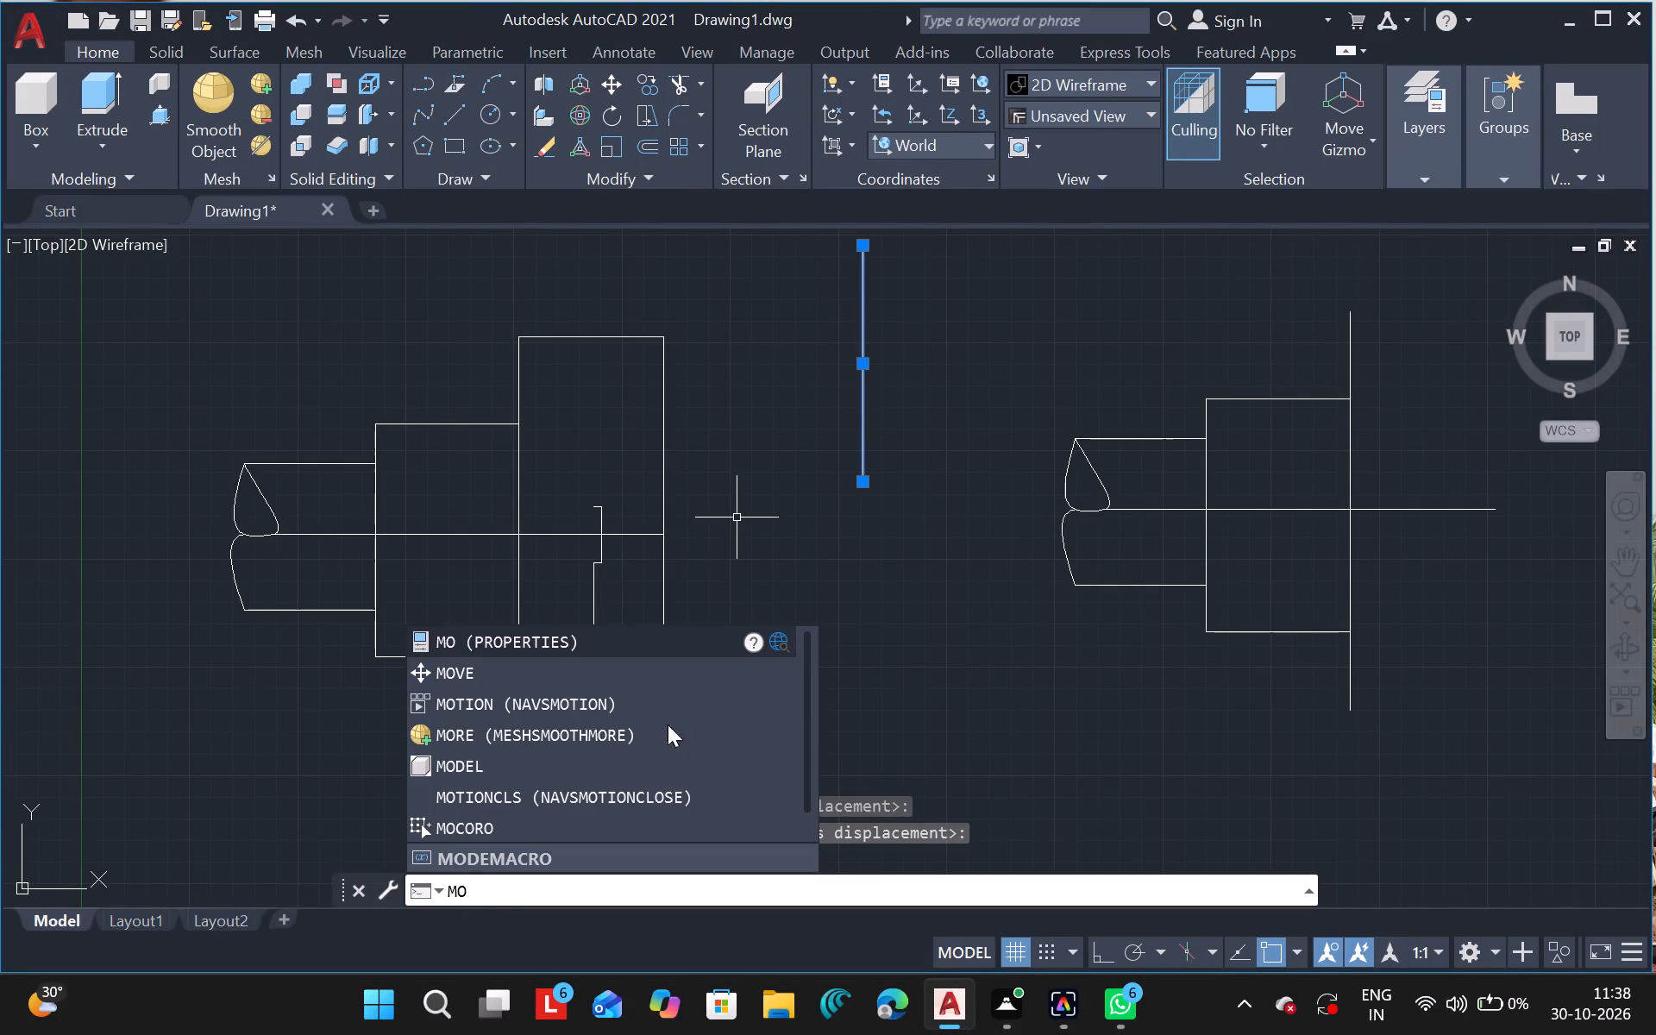
{"action": "left_click", "coordinate": [564, 674]}
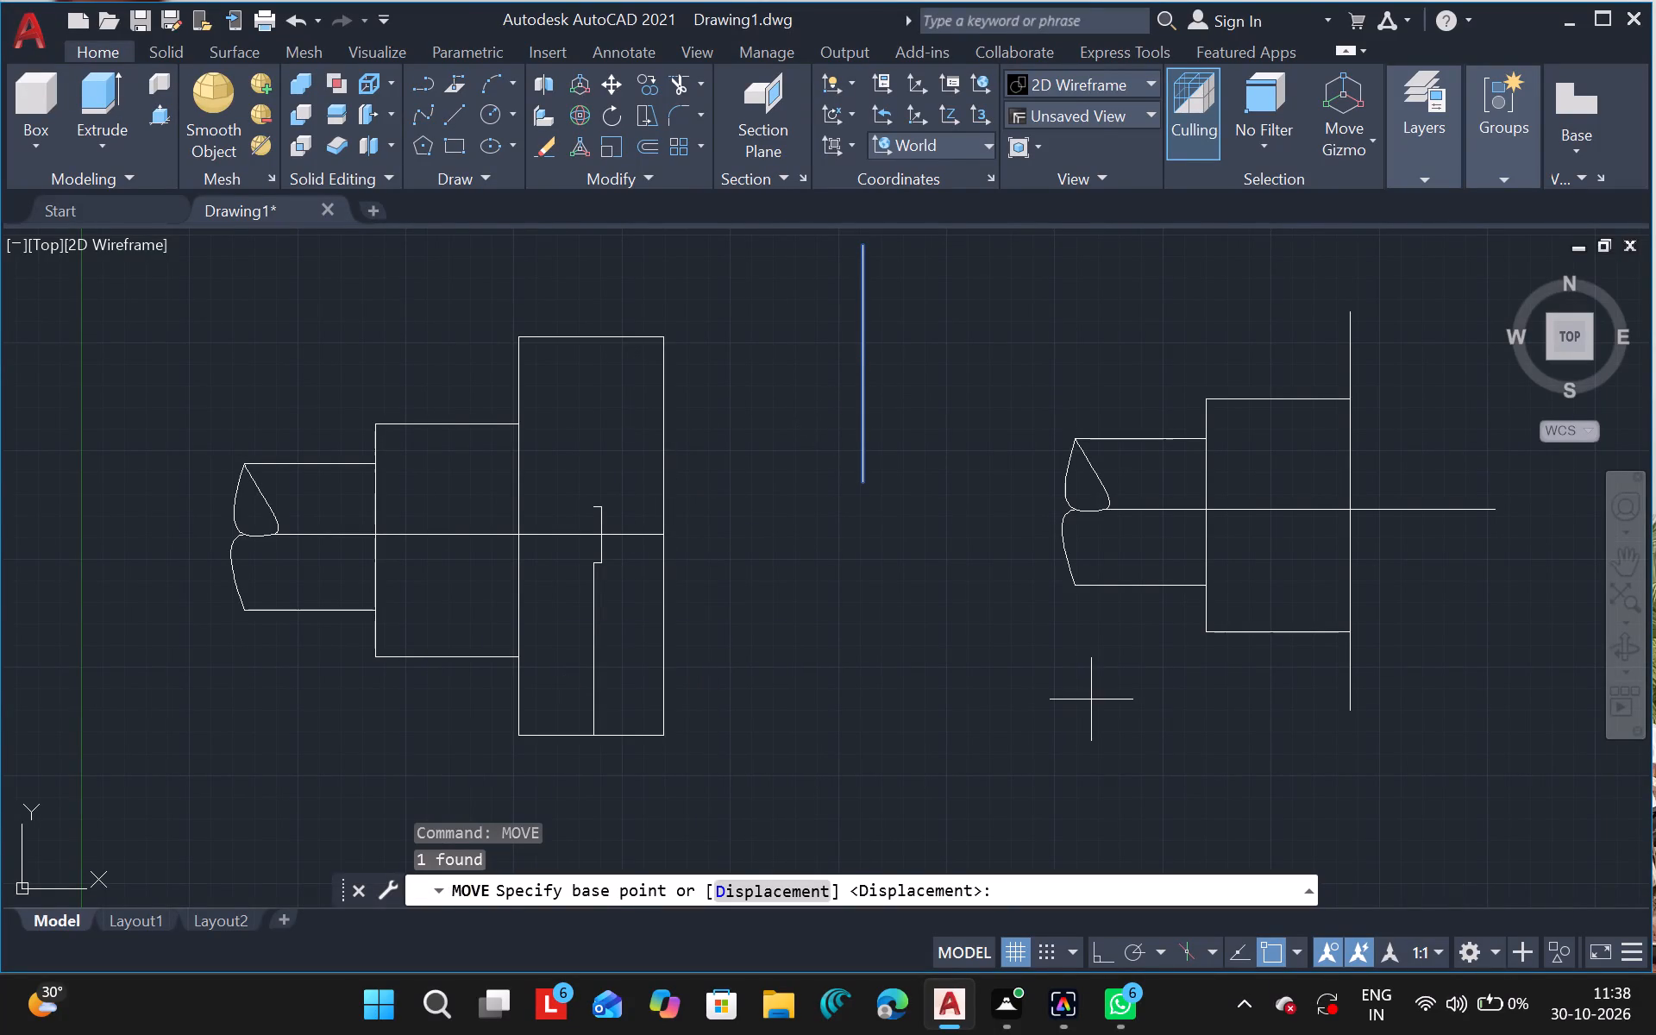
{"action": "left_click_drag", "start_coordinate": [1091, 699], "coordinate": [881, 657]}
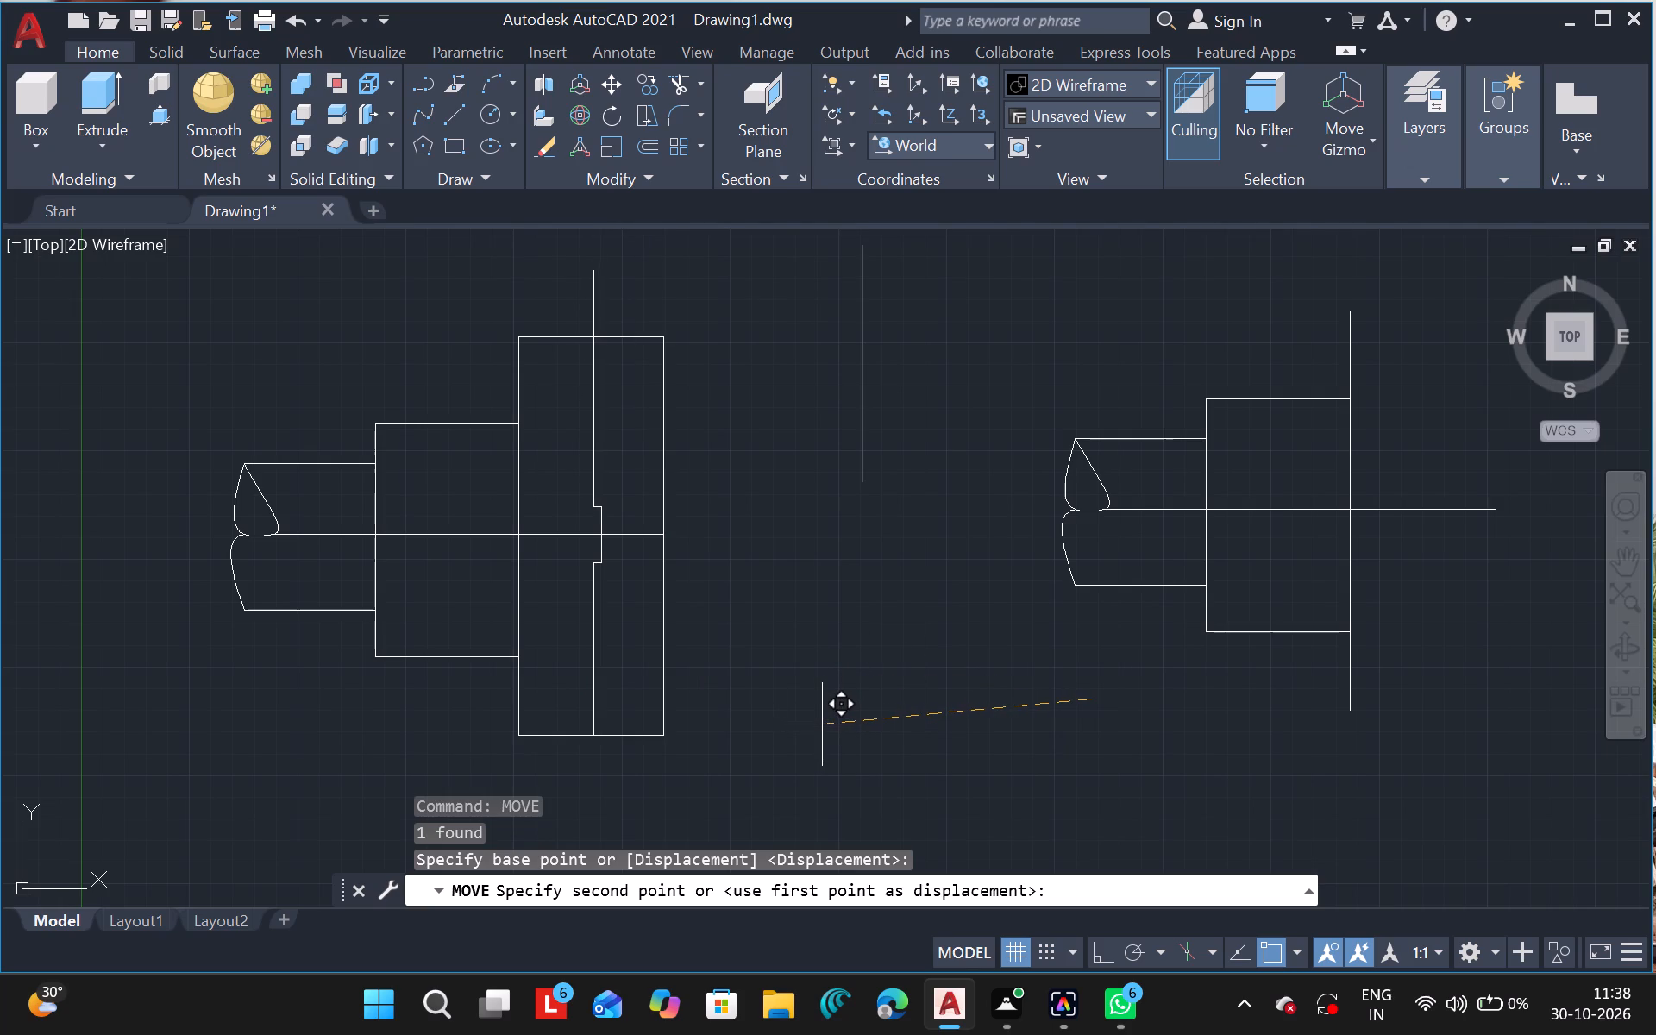
{"action": "left_click", "coordinate": [822, 724]}
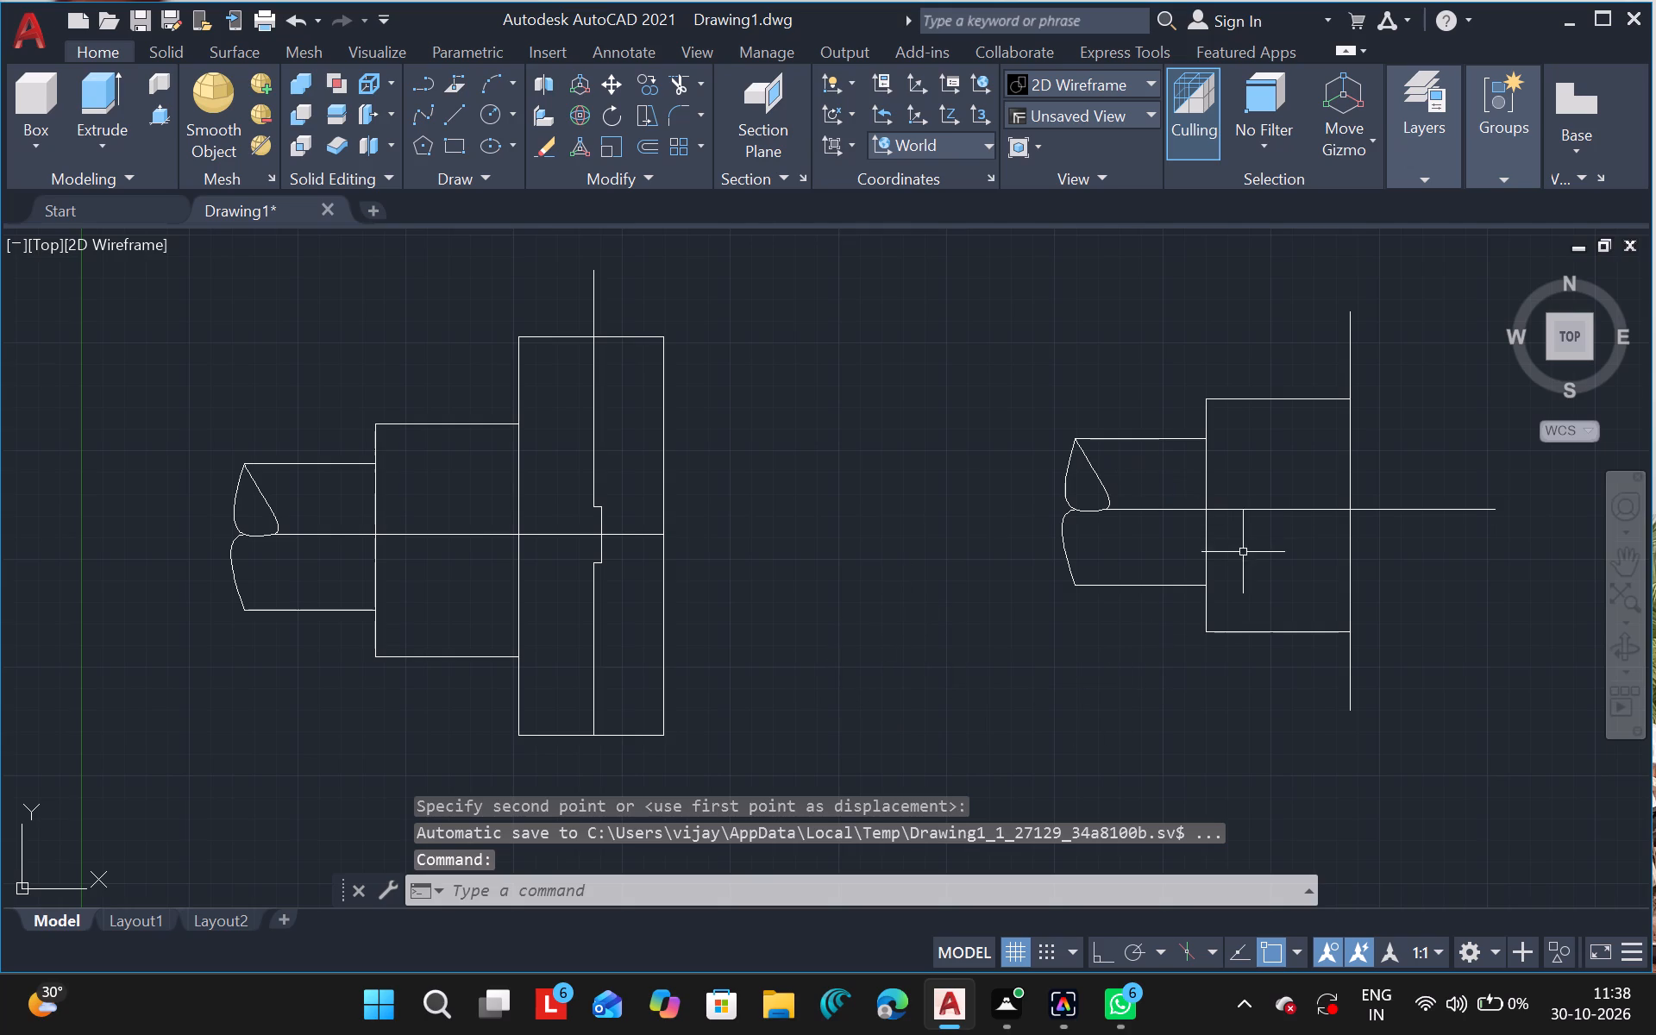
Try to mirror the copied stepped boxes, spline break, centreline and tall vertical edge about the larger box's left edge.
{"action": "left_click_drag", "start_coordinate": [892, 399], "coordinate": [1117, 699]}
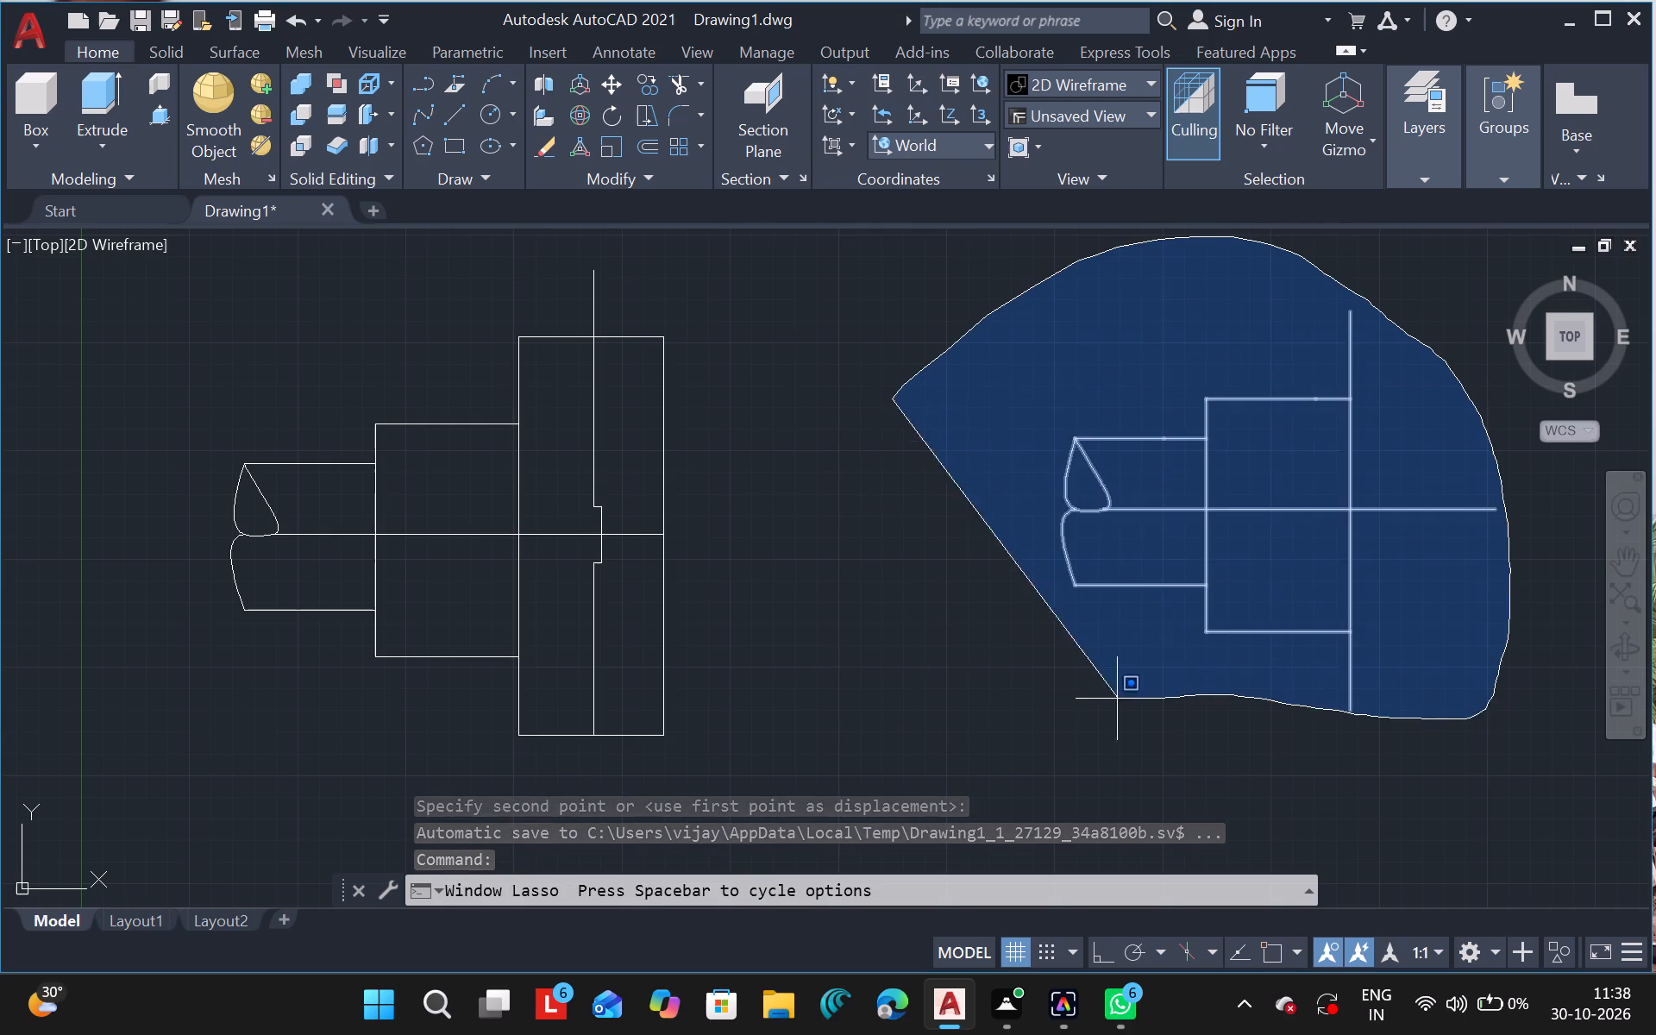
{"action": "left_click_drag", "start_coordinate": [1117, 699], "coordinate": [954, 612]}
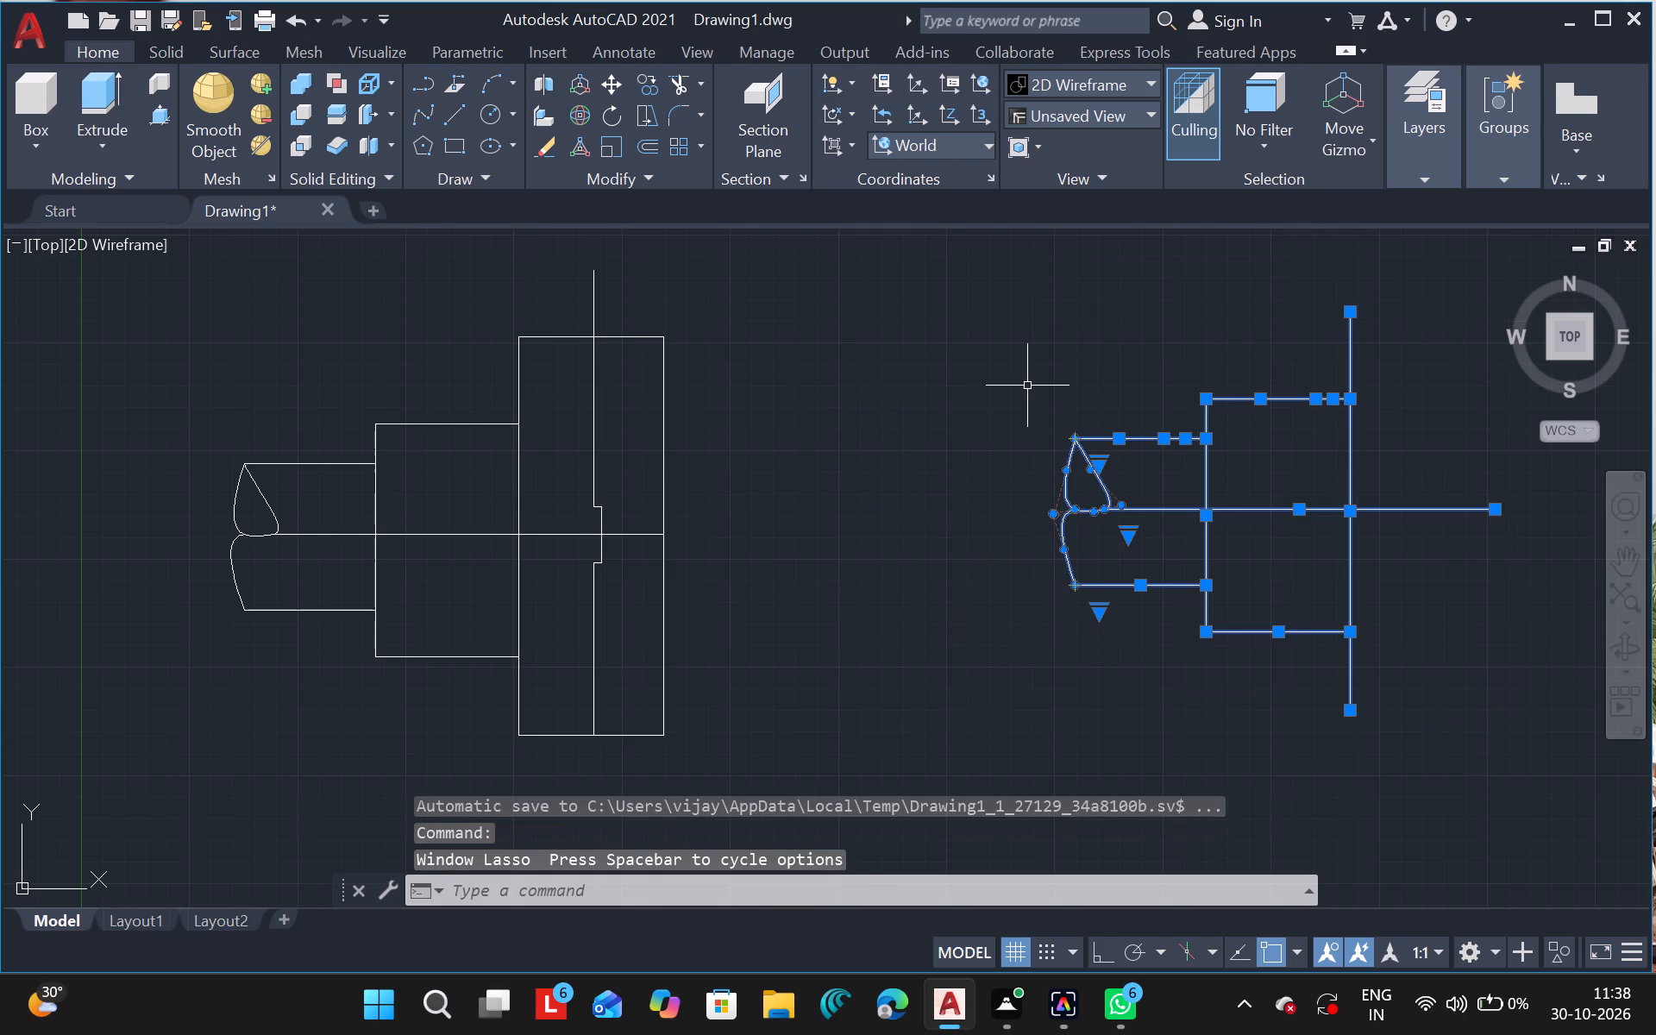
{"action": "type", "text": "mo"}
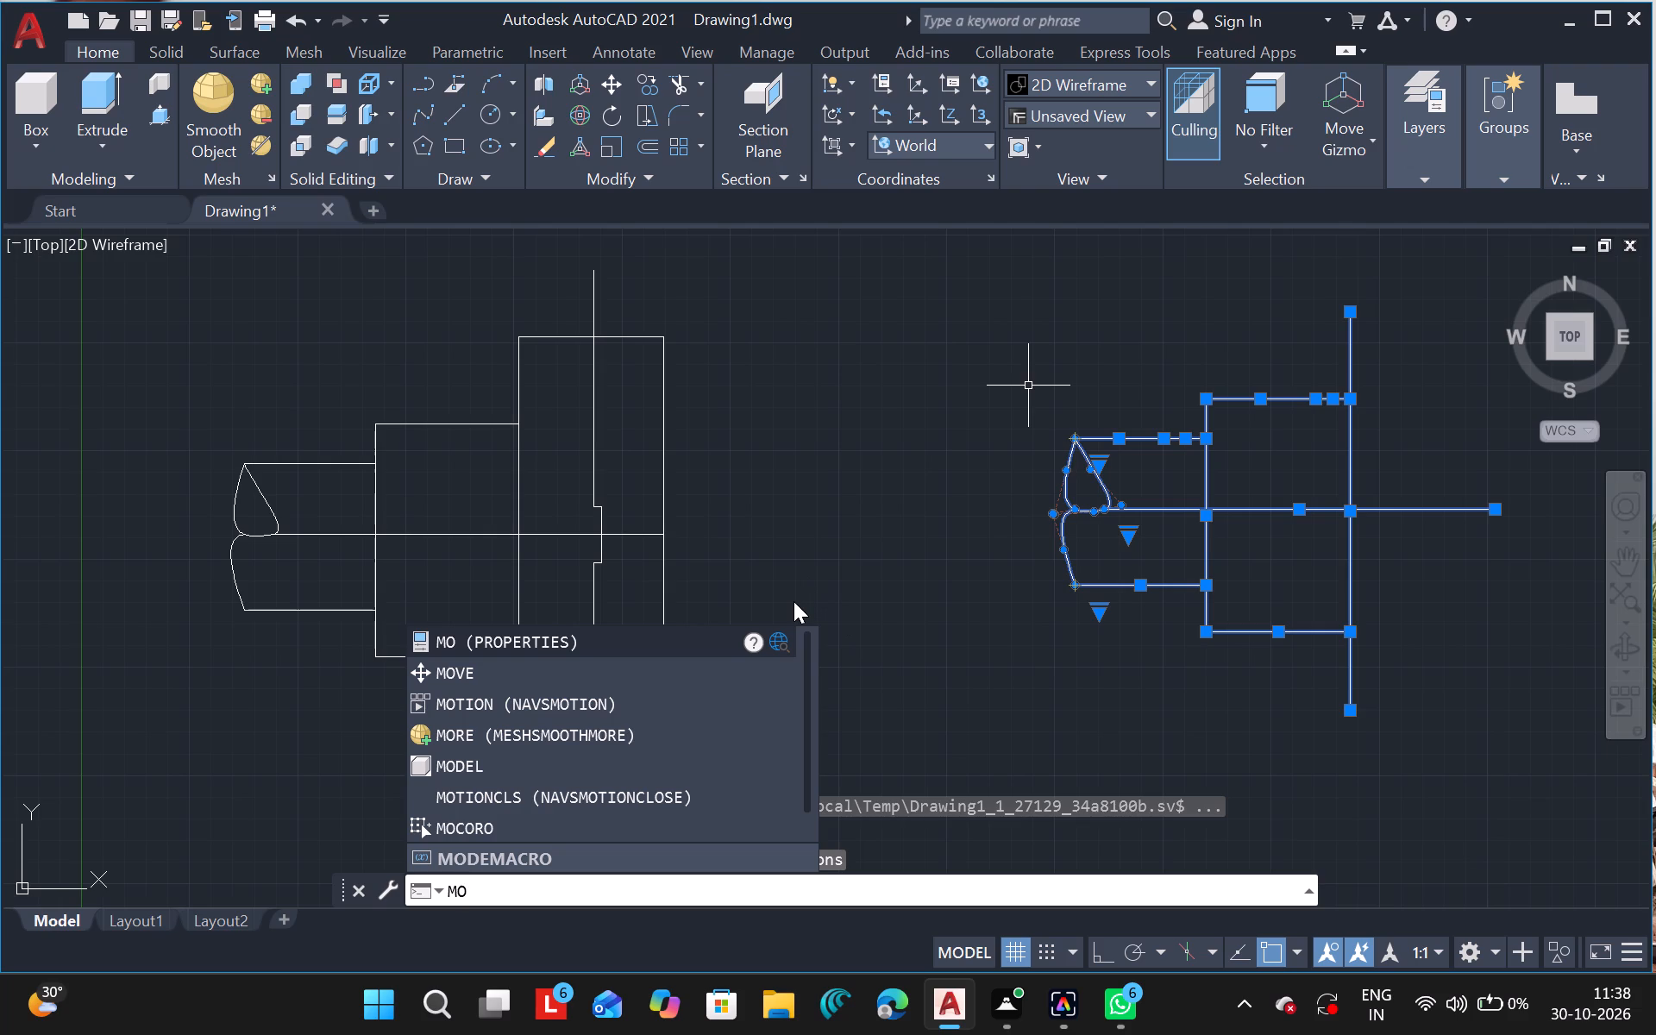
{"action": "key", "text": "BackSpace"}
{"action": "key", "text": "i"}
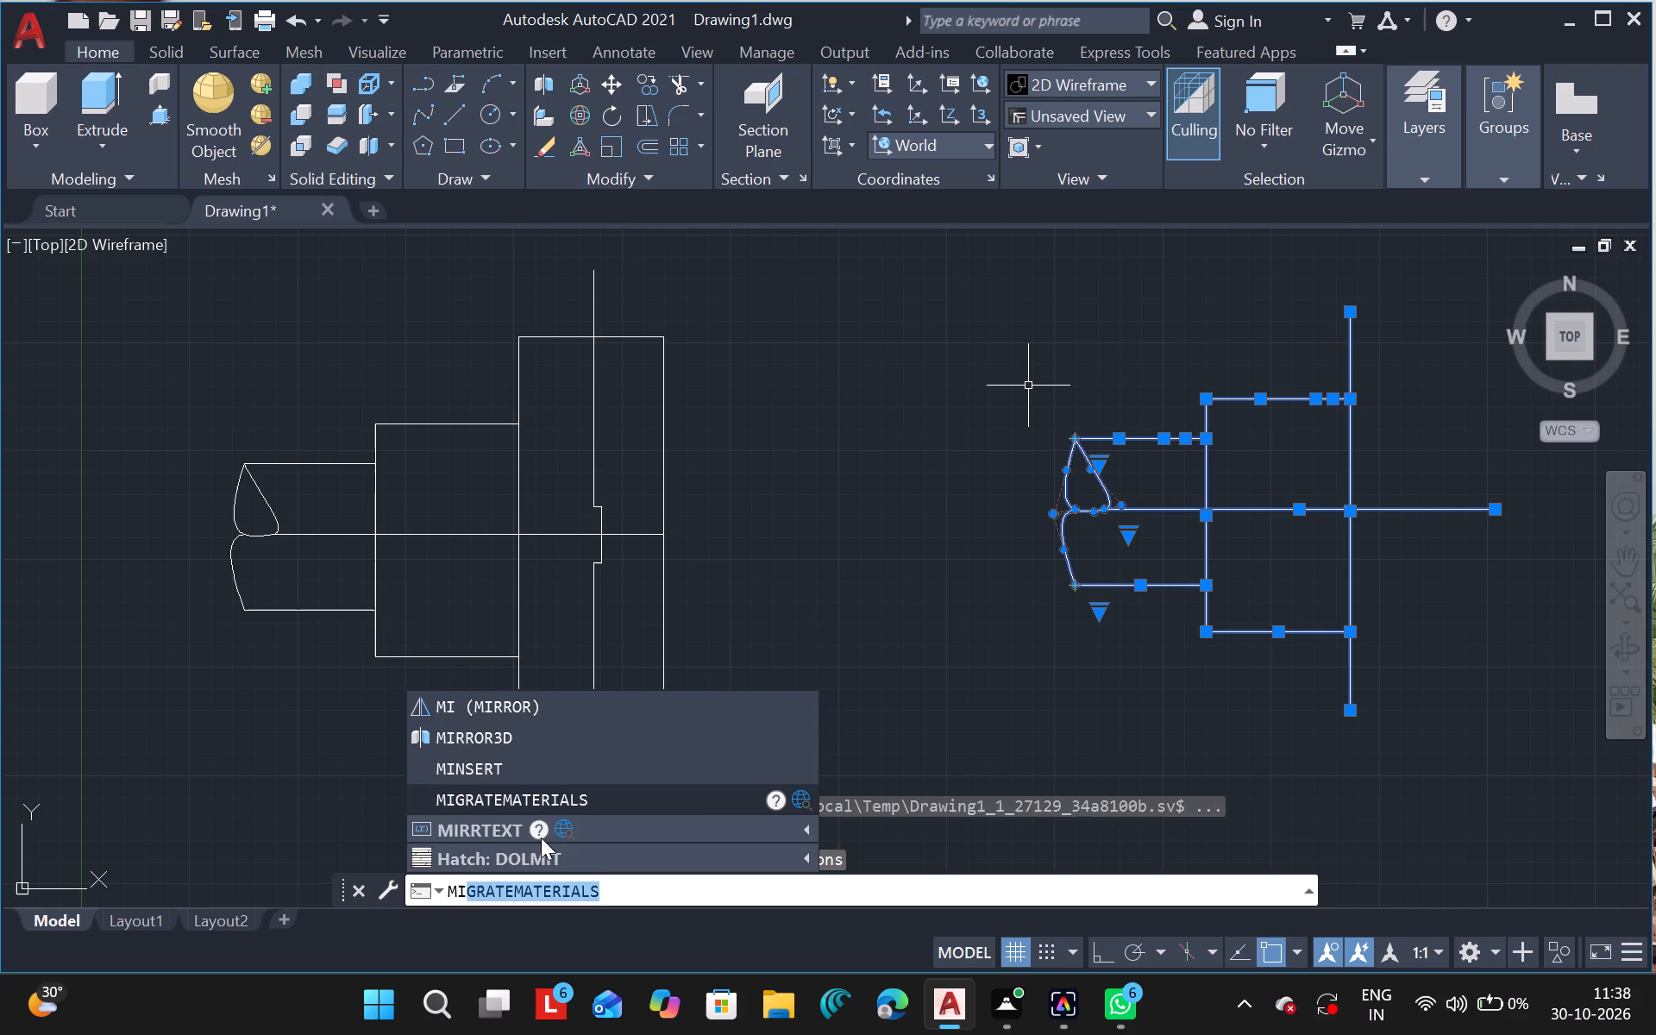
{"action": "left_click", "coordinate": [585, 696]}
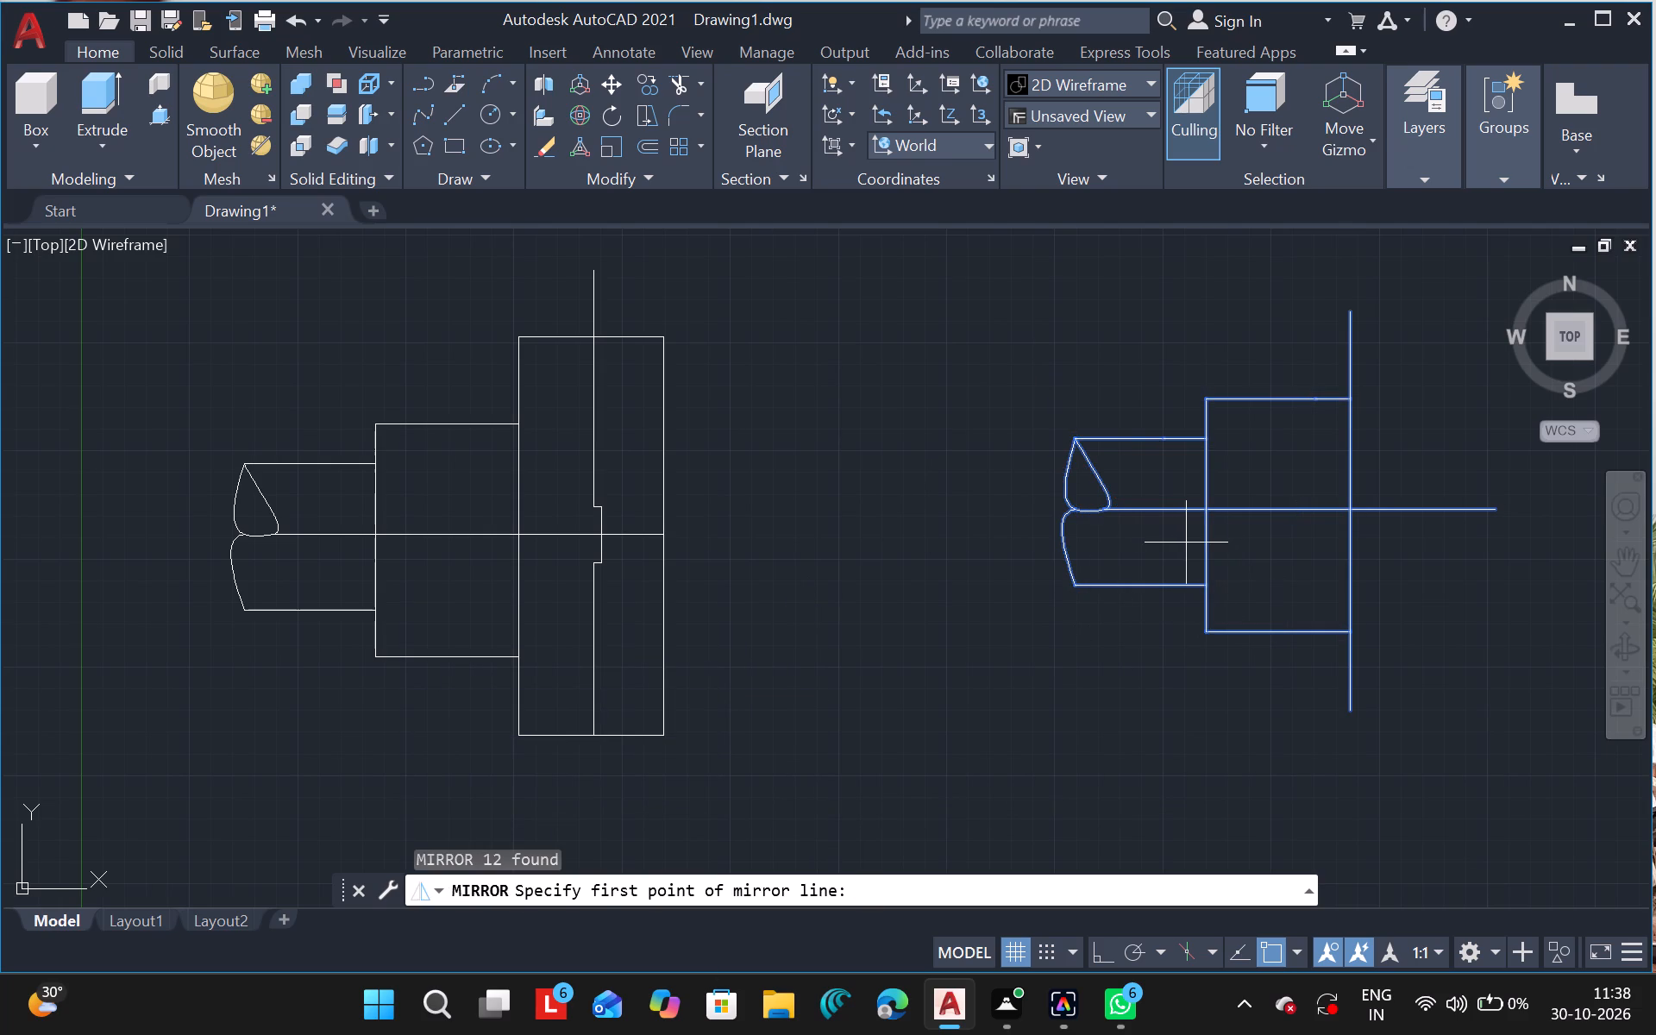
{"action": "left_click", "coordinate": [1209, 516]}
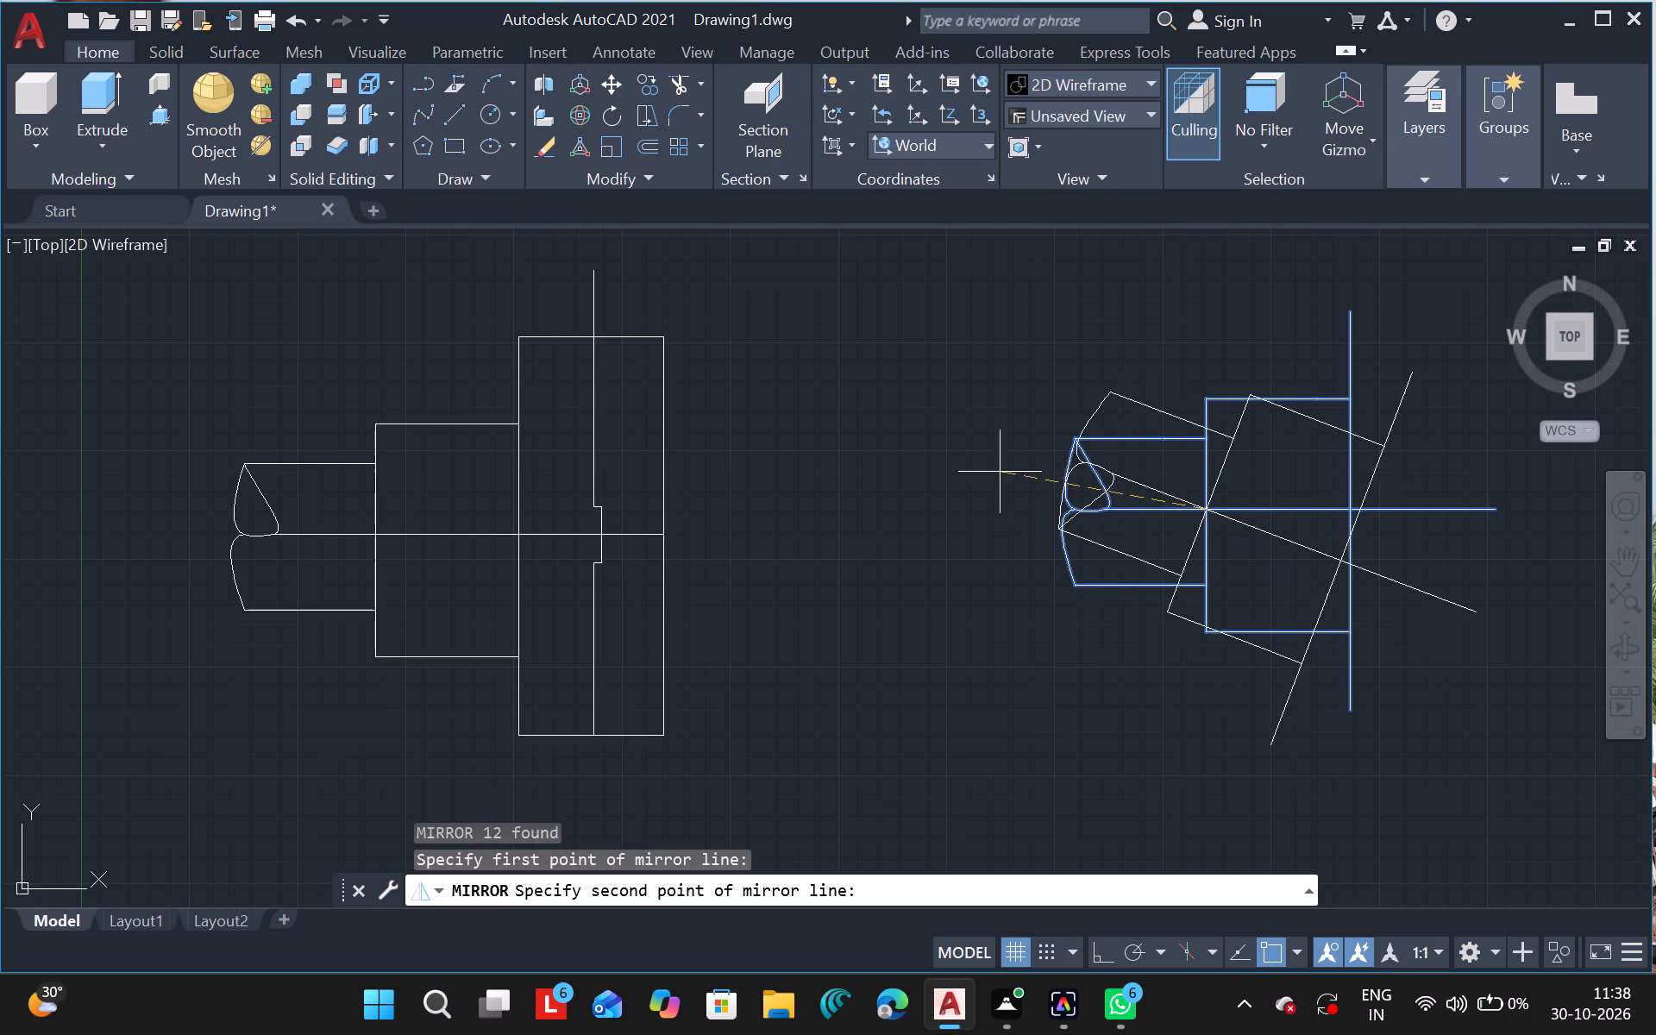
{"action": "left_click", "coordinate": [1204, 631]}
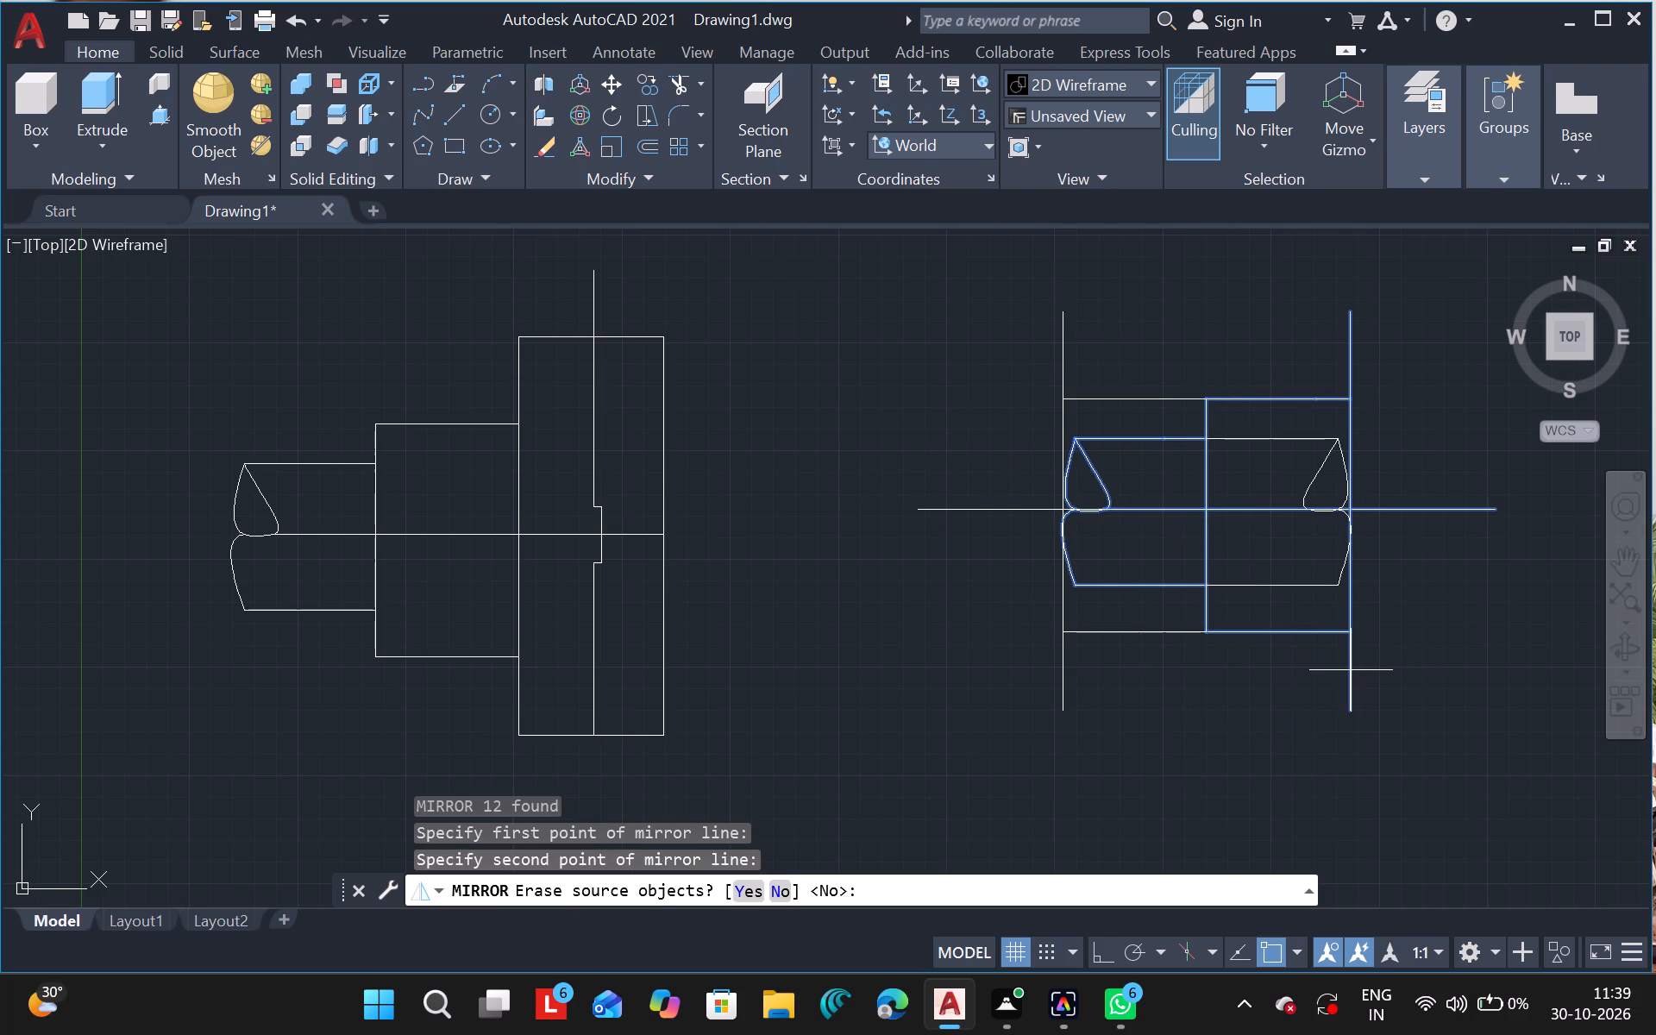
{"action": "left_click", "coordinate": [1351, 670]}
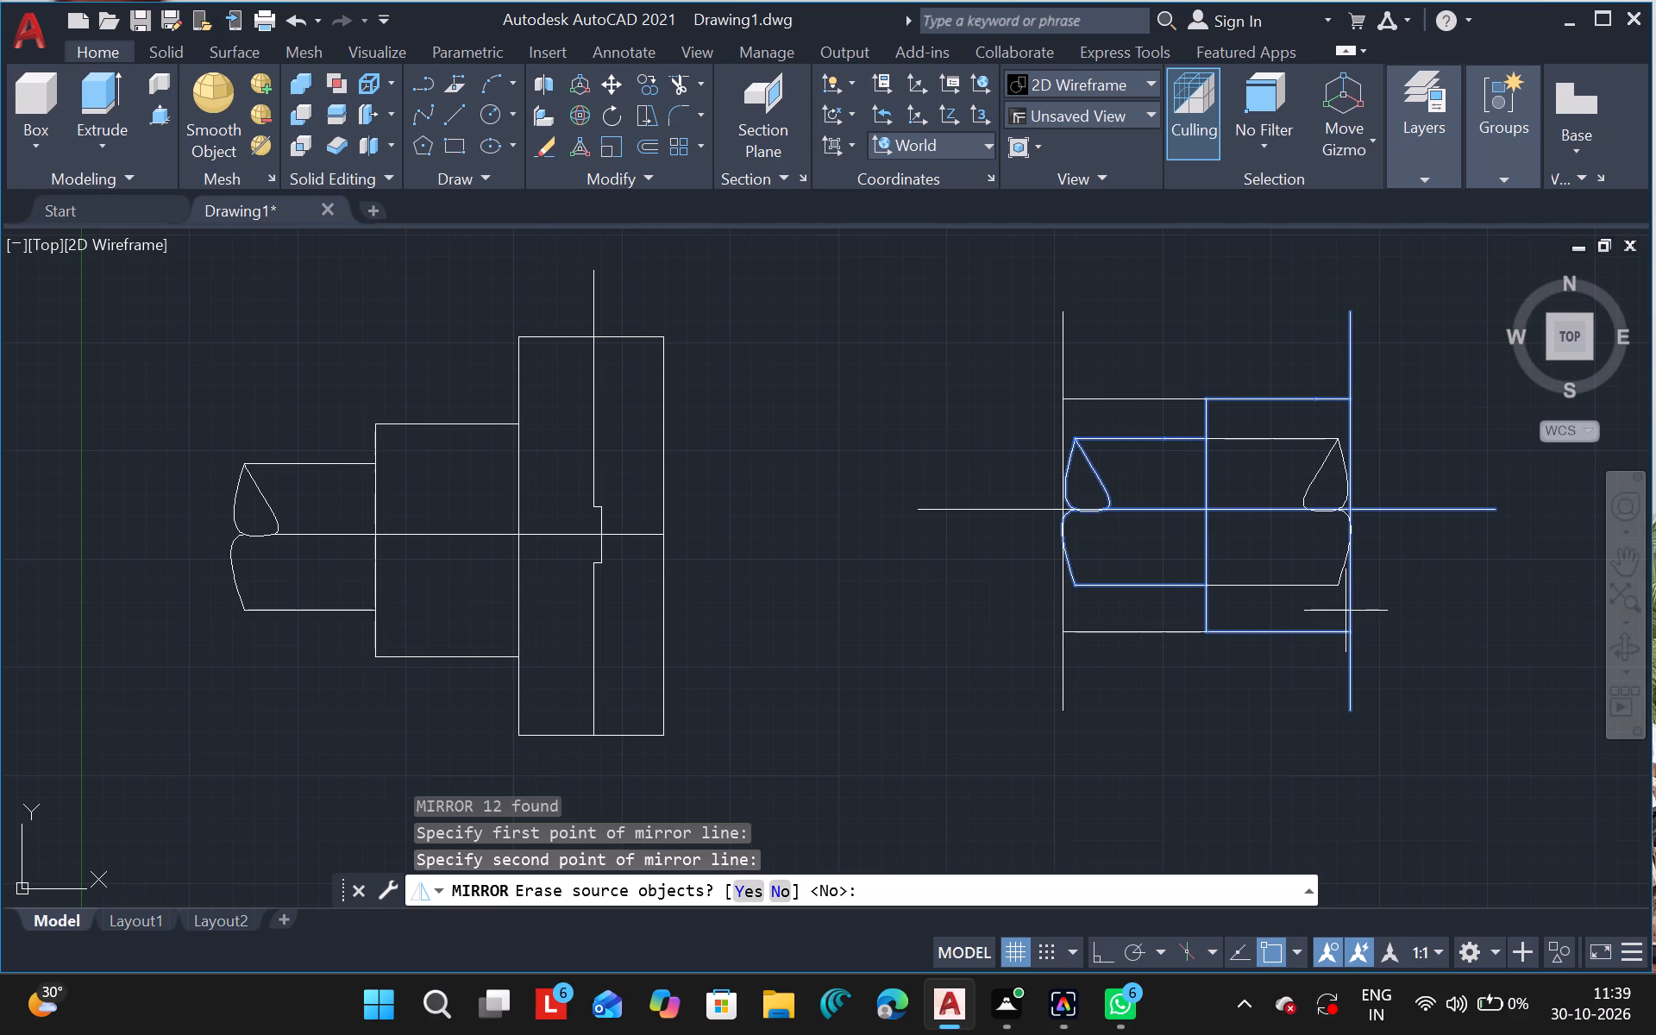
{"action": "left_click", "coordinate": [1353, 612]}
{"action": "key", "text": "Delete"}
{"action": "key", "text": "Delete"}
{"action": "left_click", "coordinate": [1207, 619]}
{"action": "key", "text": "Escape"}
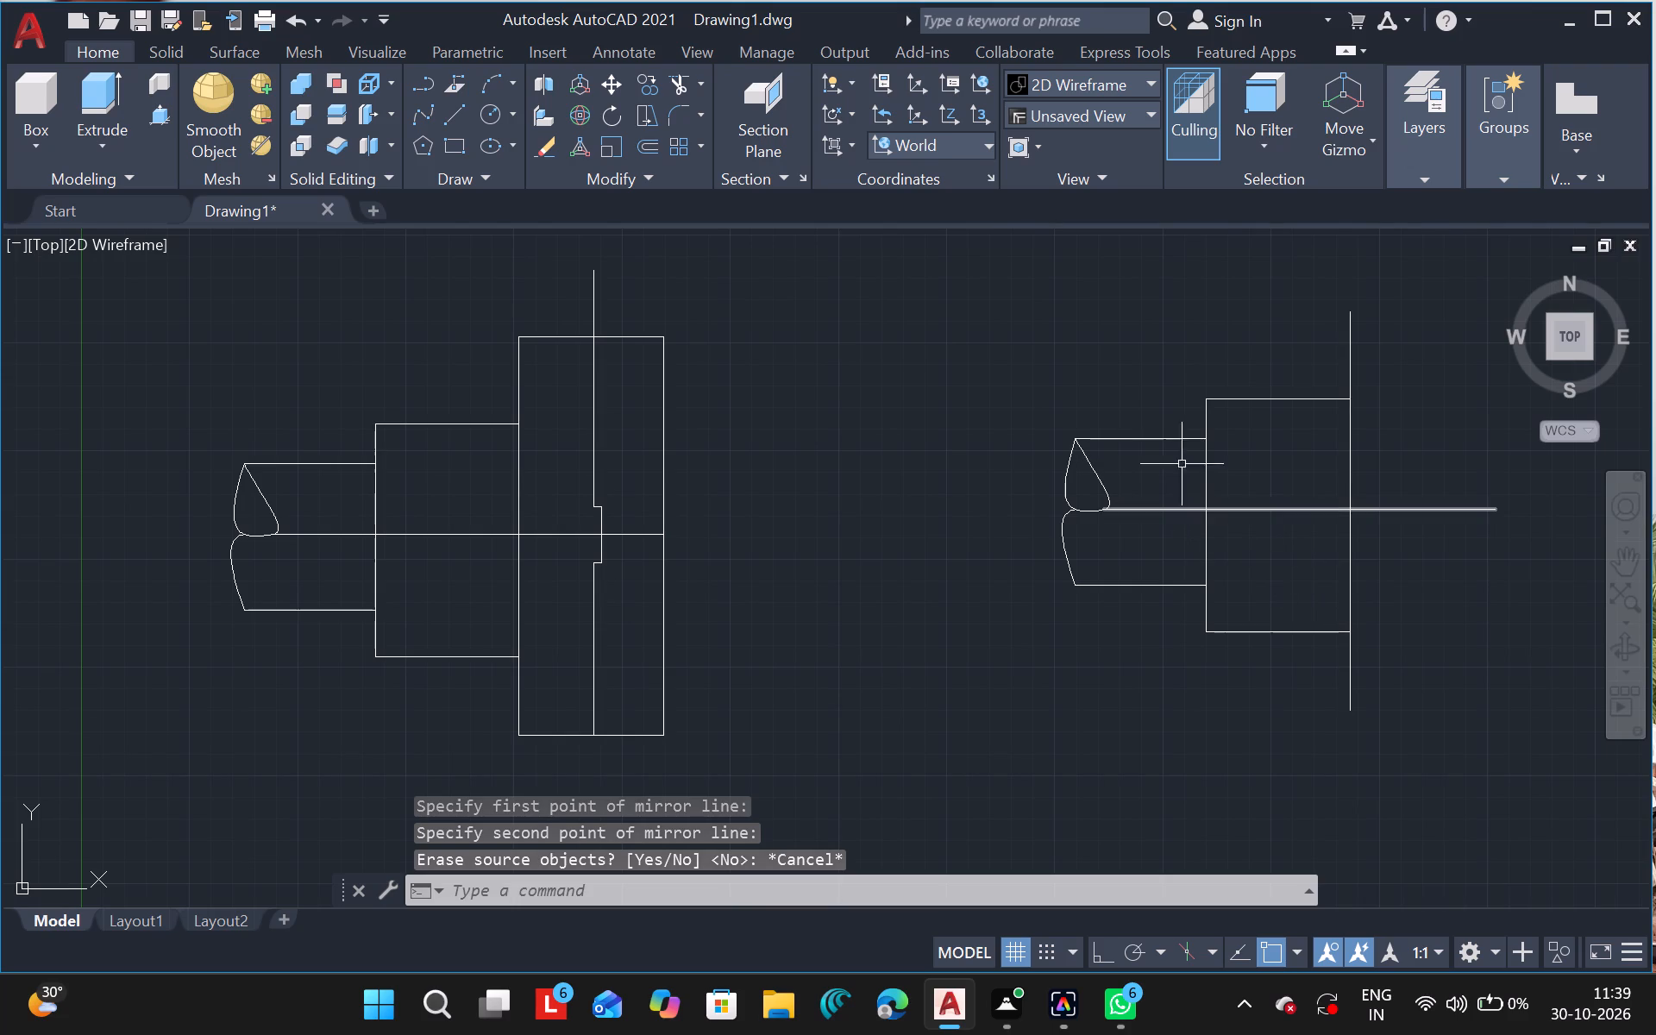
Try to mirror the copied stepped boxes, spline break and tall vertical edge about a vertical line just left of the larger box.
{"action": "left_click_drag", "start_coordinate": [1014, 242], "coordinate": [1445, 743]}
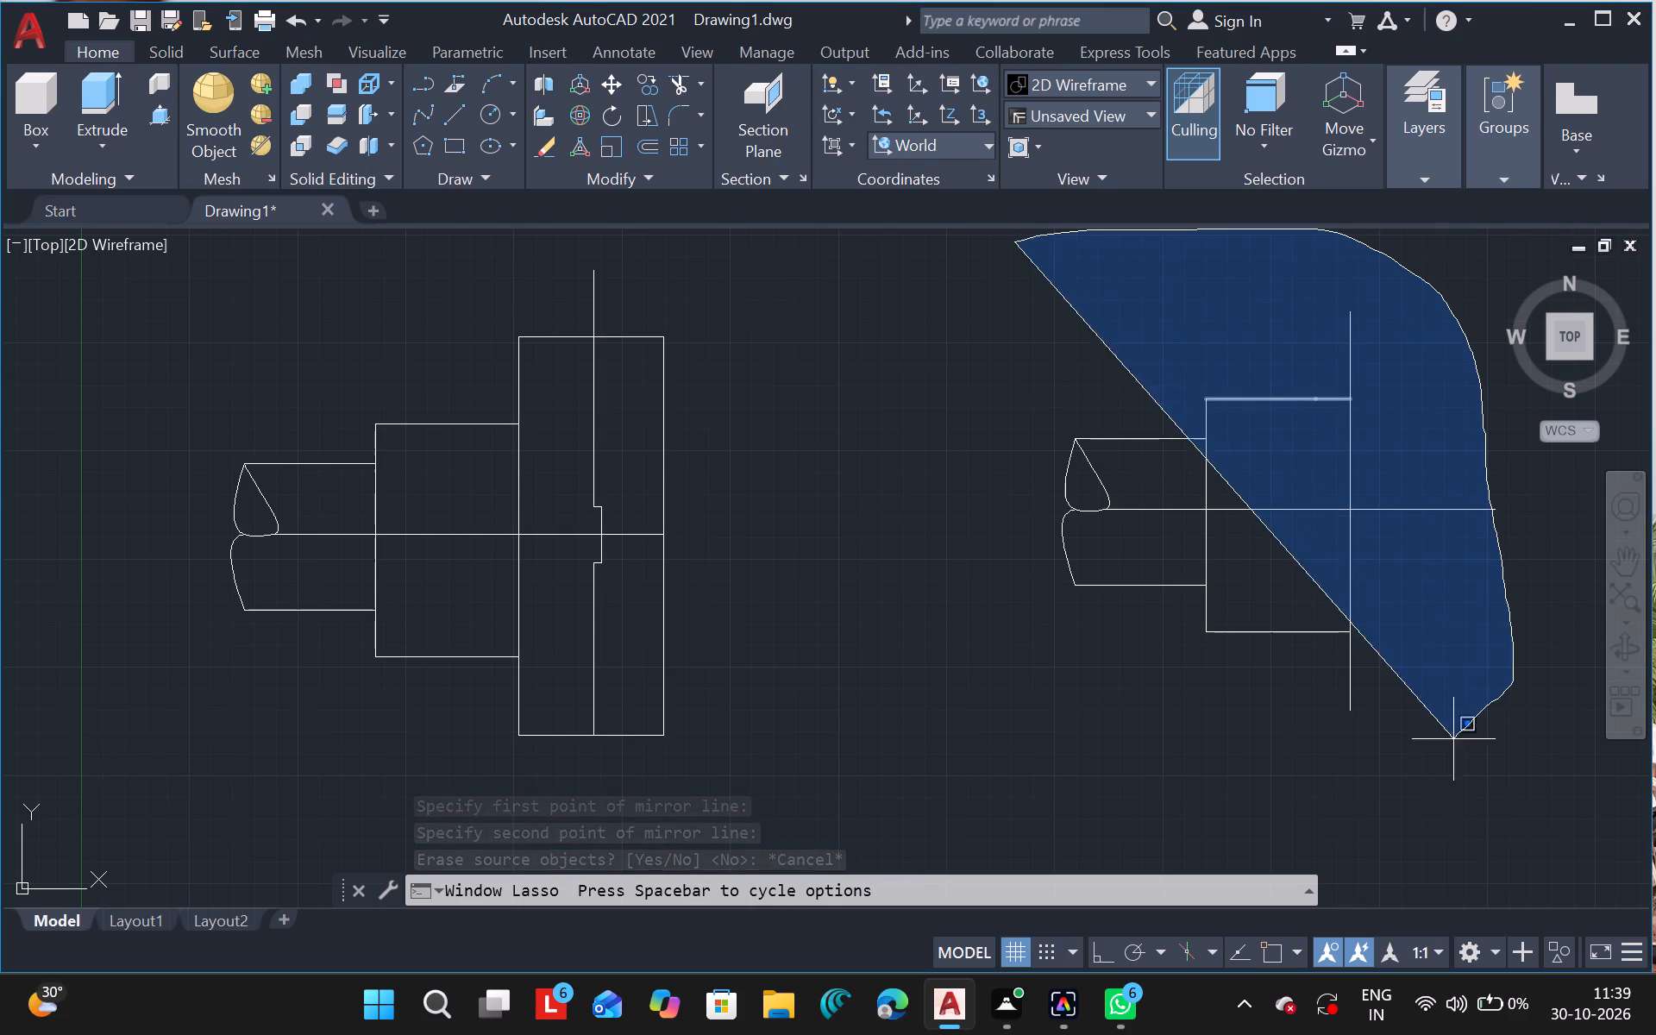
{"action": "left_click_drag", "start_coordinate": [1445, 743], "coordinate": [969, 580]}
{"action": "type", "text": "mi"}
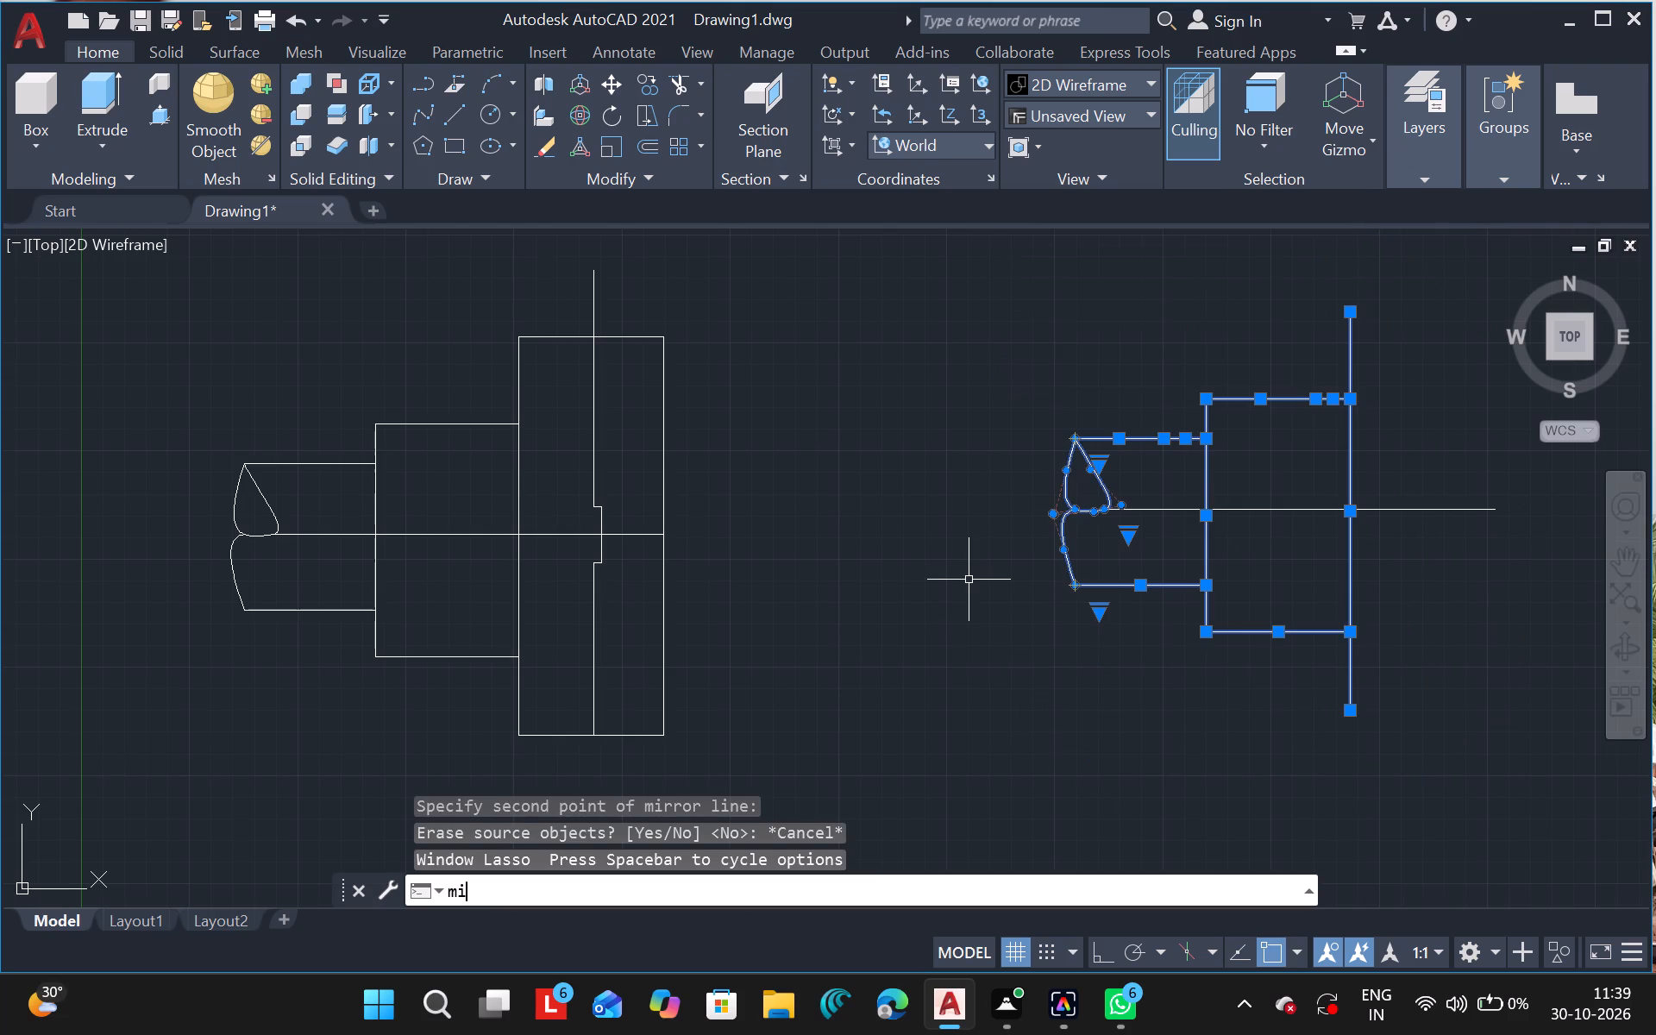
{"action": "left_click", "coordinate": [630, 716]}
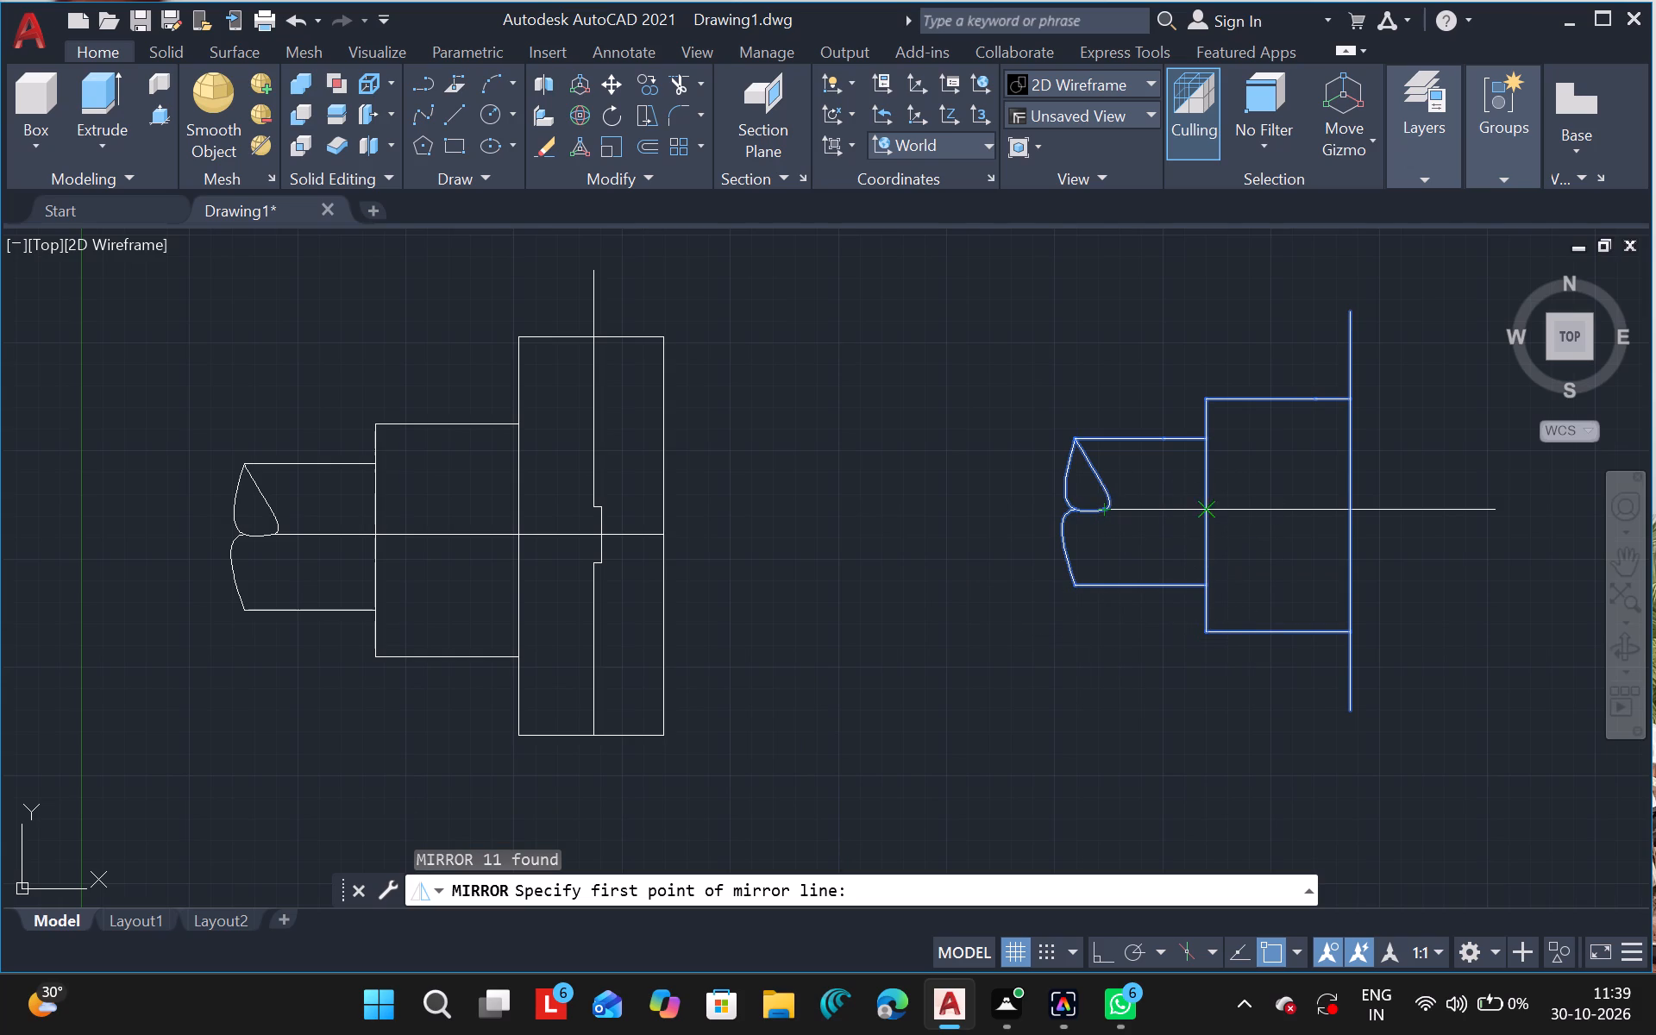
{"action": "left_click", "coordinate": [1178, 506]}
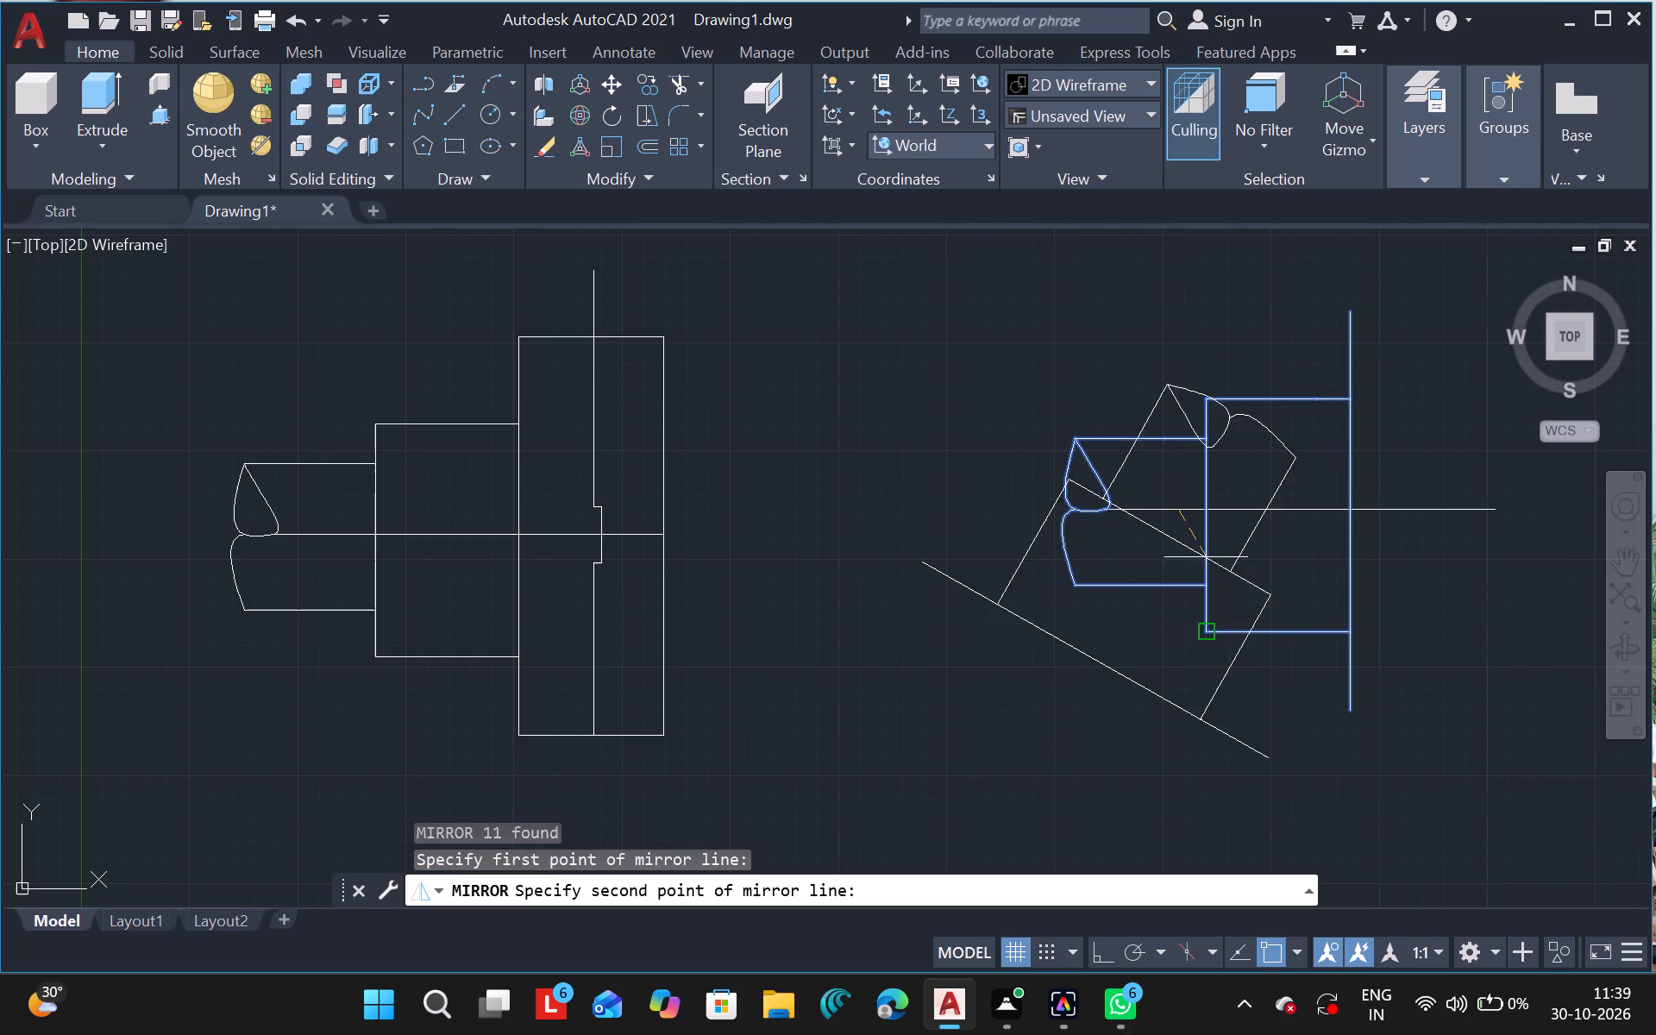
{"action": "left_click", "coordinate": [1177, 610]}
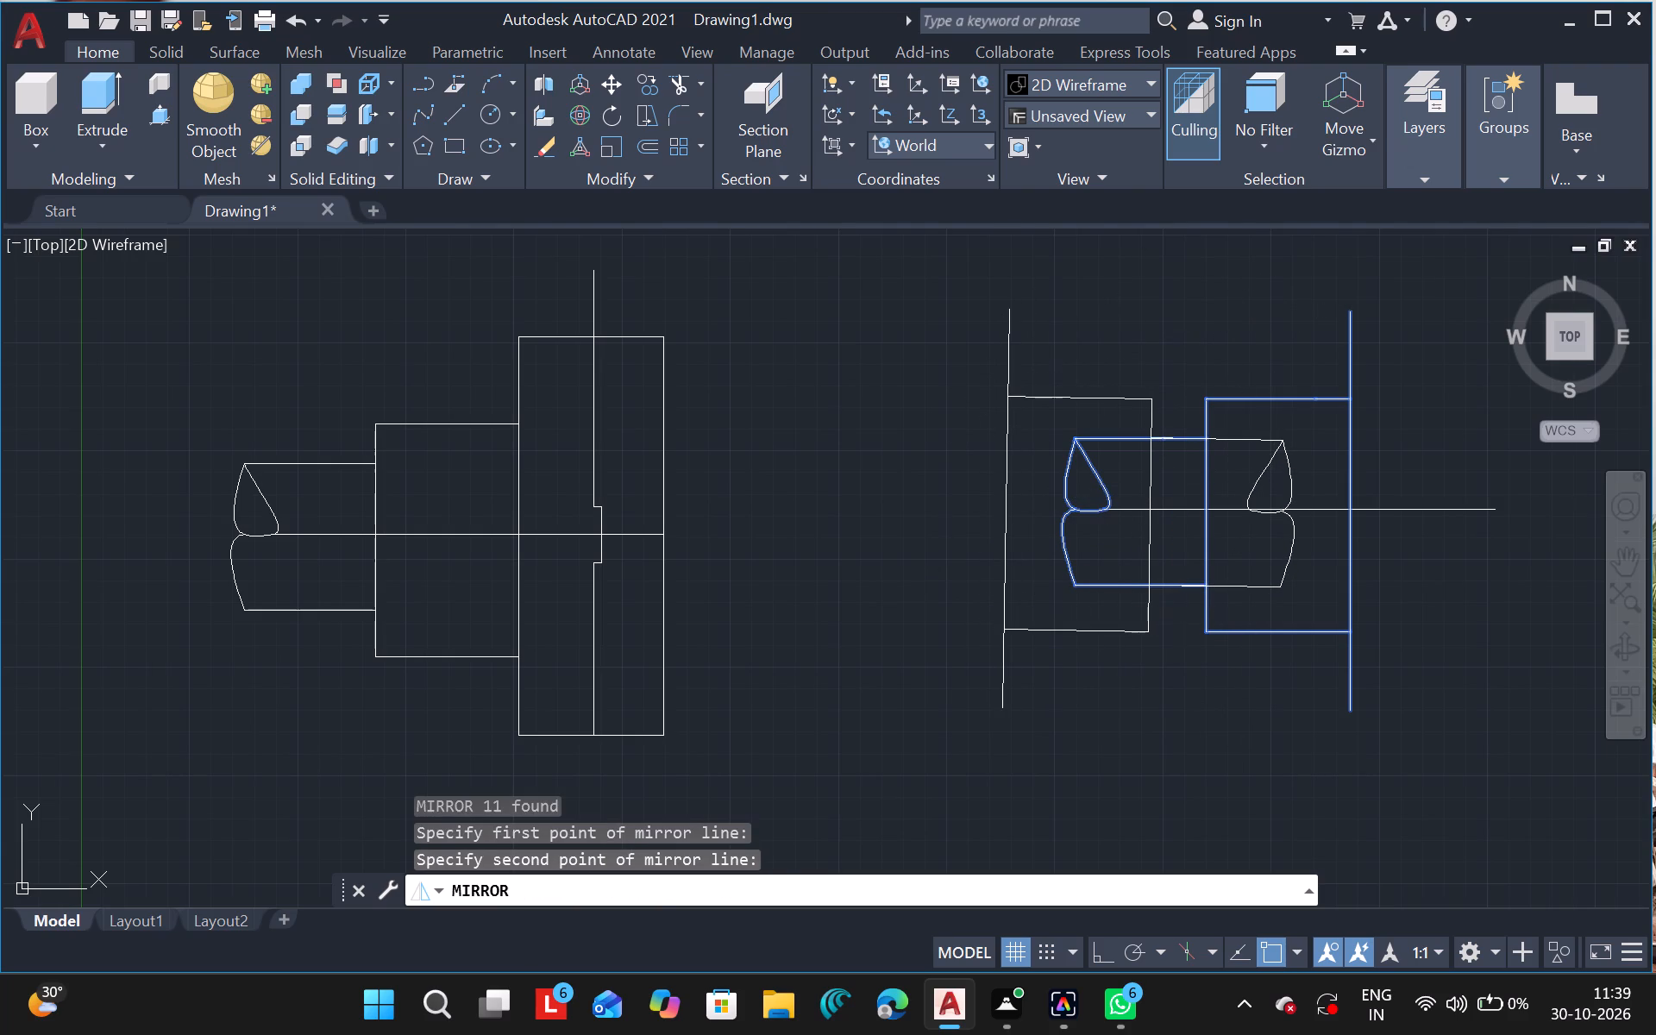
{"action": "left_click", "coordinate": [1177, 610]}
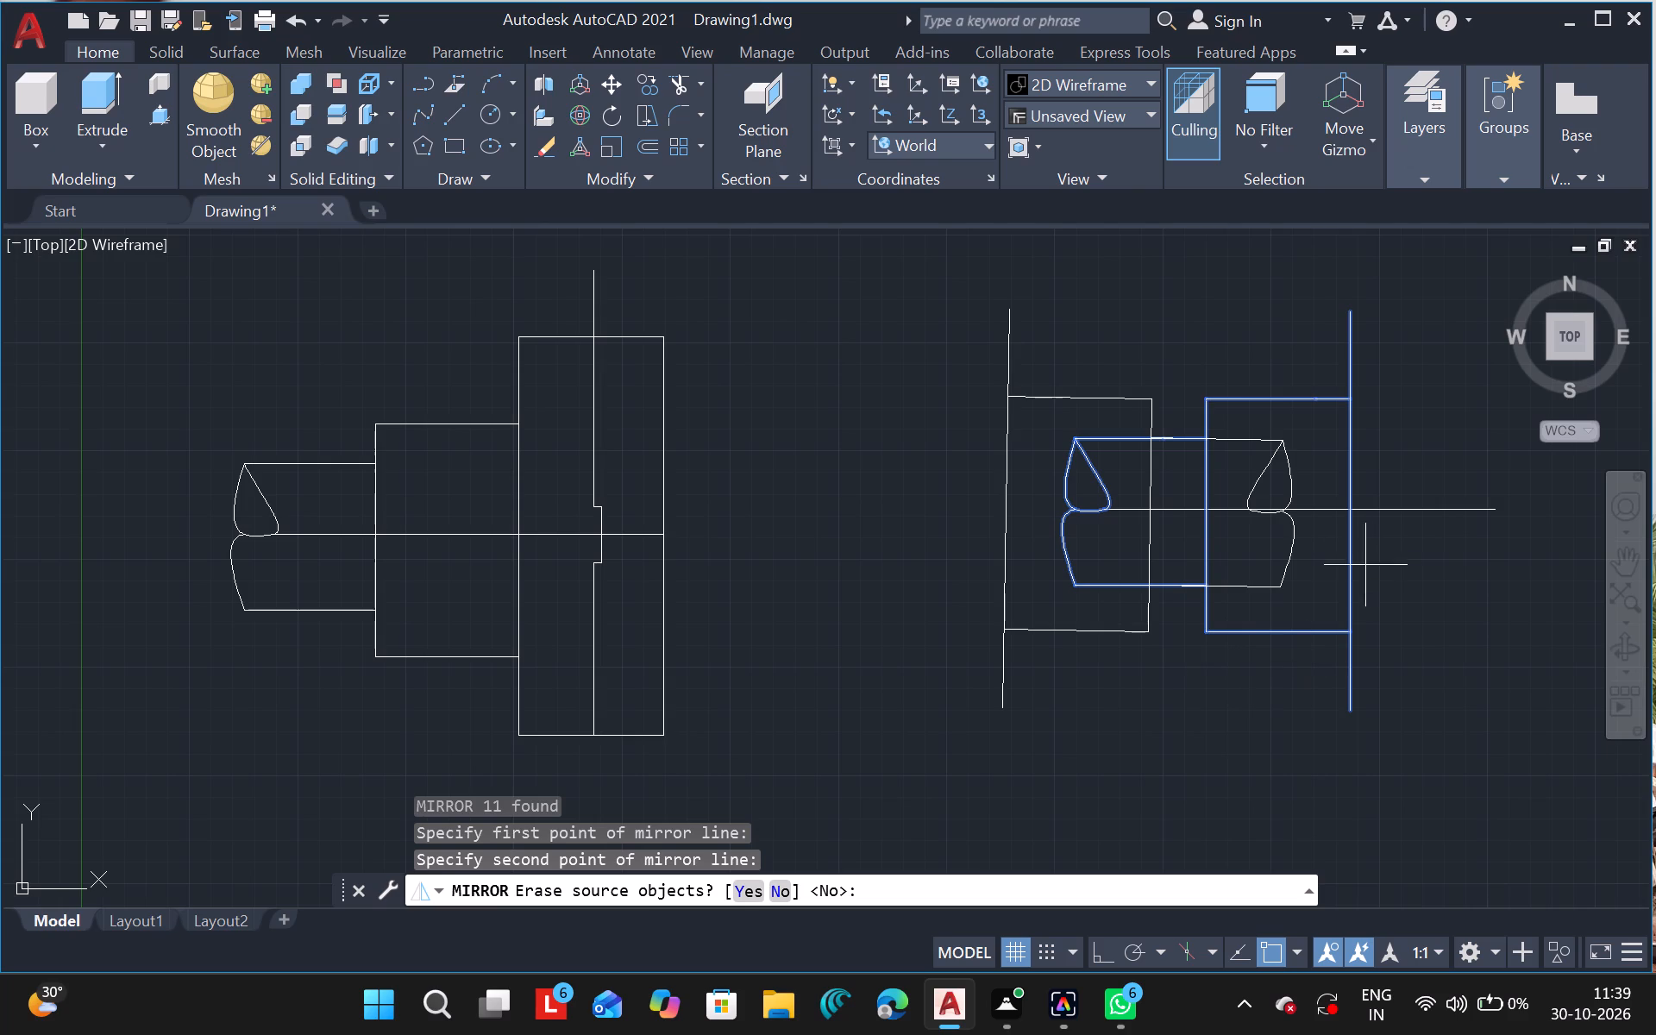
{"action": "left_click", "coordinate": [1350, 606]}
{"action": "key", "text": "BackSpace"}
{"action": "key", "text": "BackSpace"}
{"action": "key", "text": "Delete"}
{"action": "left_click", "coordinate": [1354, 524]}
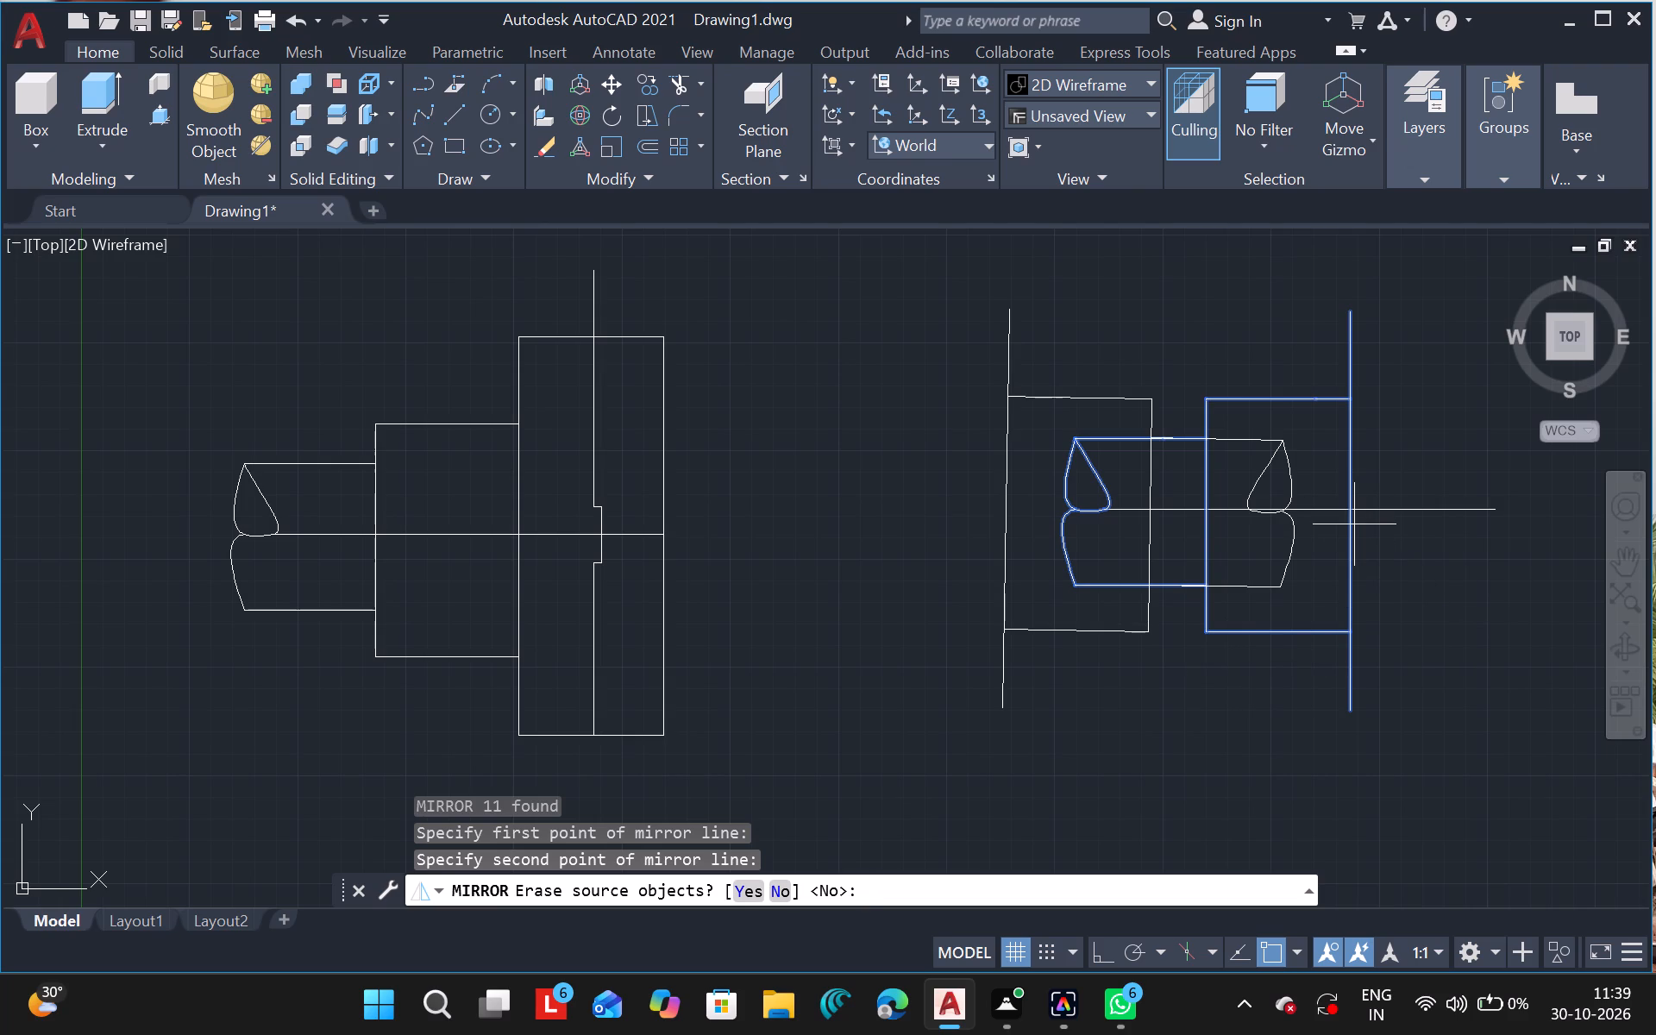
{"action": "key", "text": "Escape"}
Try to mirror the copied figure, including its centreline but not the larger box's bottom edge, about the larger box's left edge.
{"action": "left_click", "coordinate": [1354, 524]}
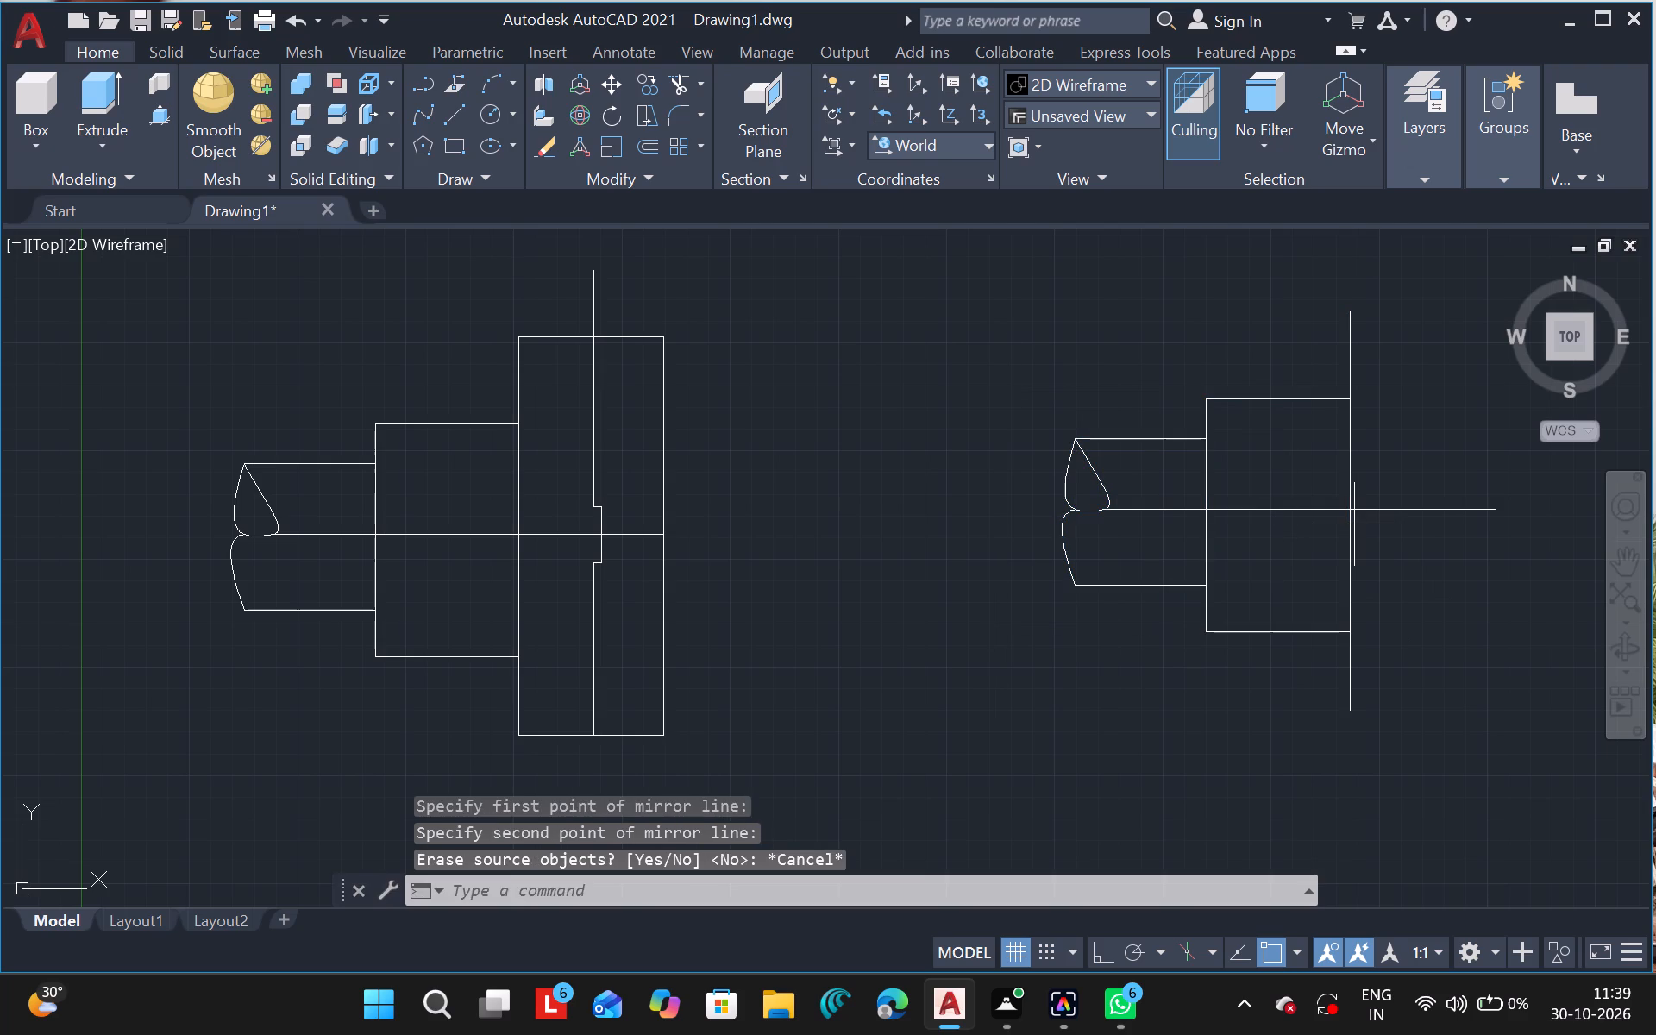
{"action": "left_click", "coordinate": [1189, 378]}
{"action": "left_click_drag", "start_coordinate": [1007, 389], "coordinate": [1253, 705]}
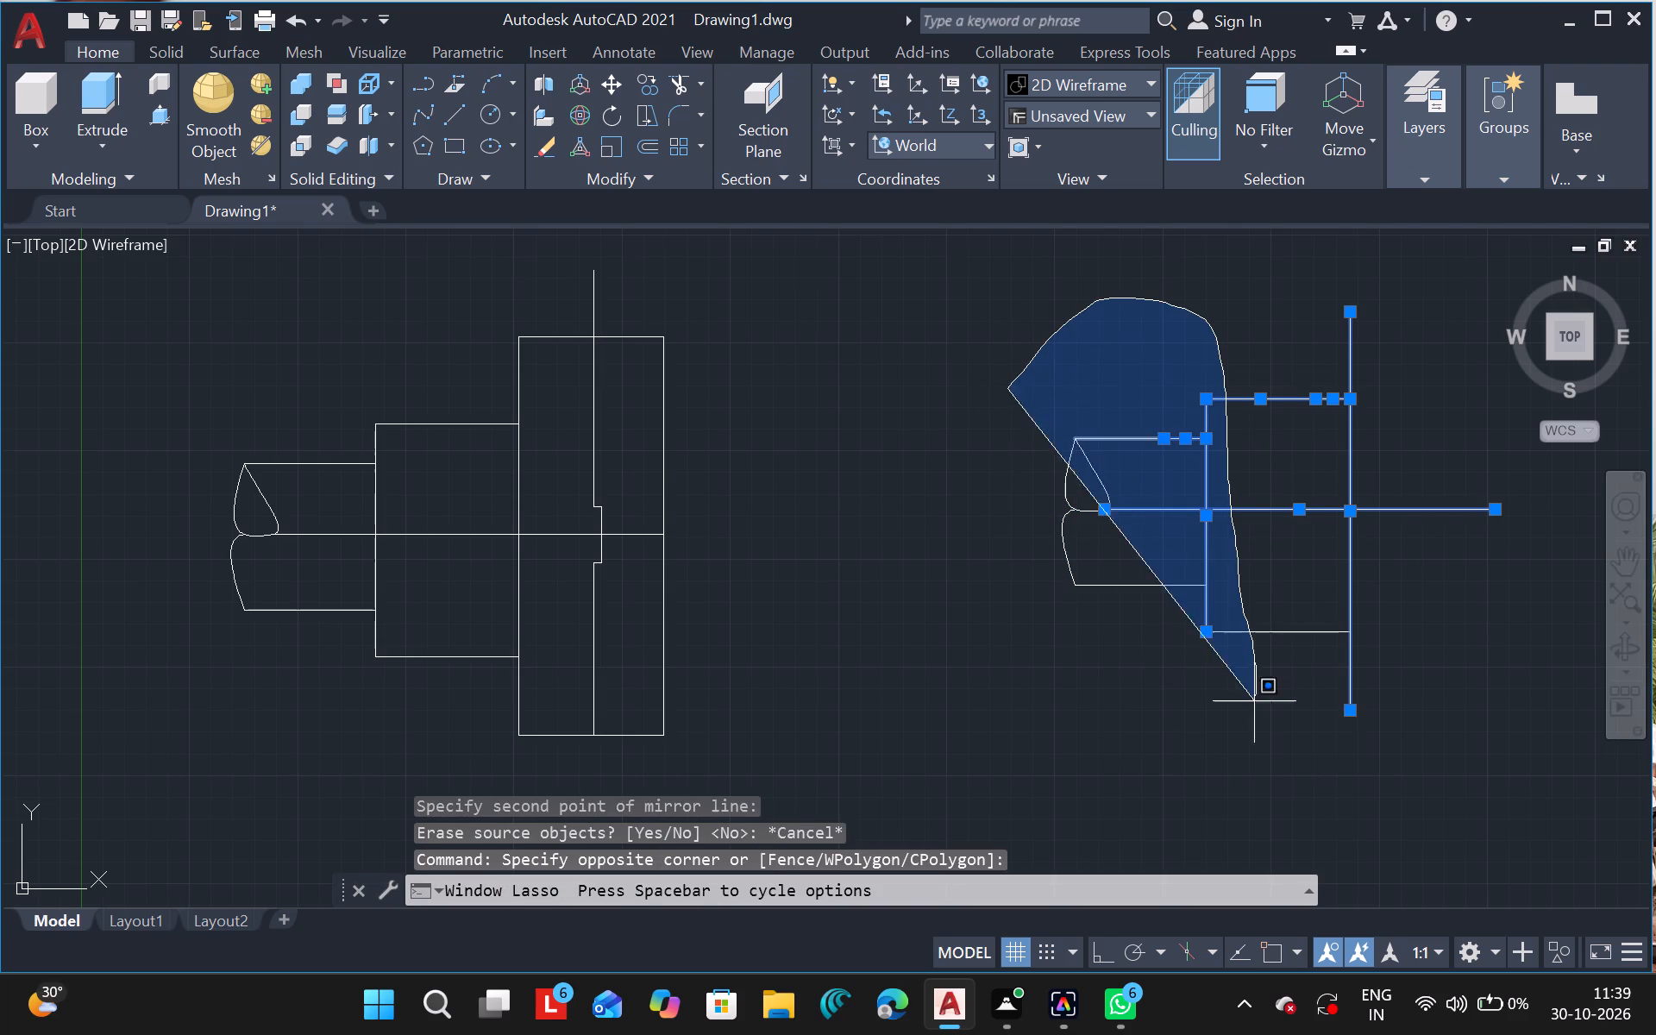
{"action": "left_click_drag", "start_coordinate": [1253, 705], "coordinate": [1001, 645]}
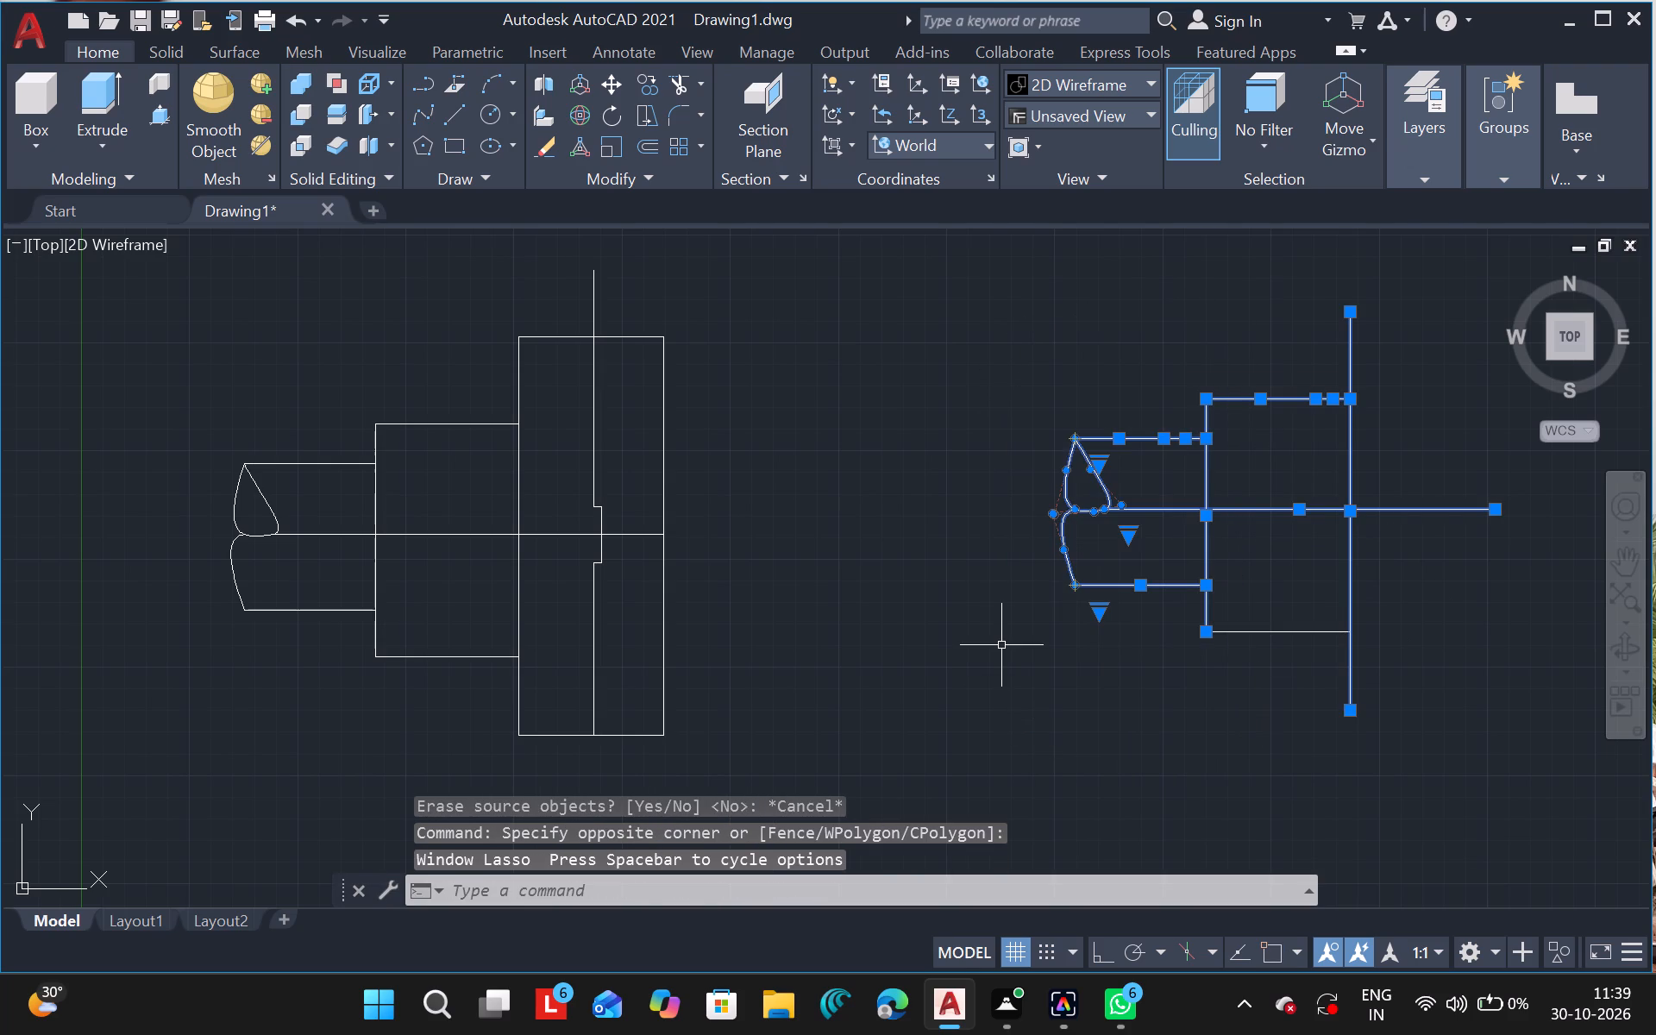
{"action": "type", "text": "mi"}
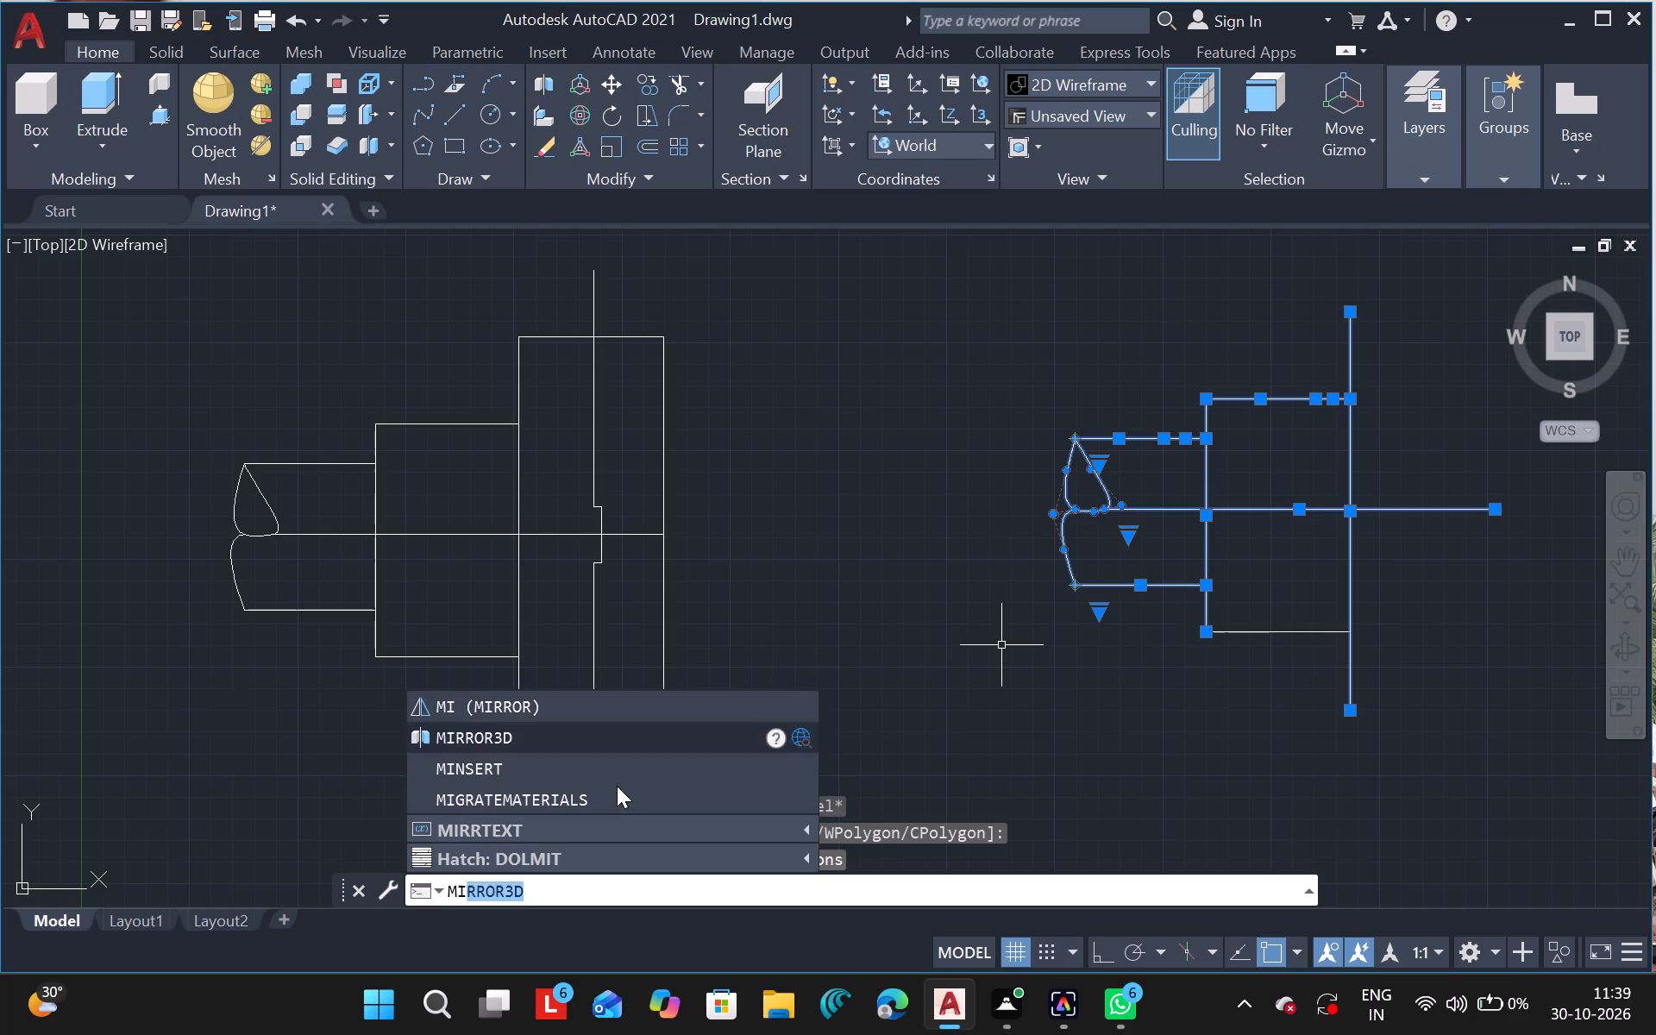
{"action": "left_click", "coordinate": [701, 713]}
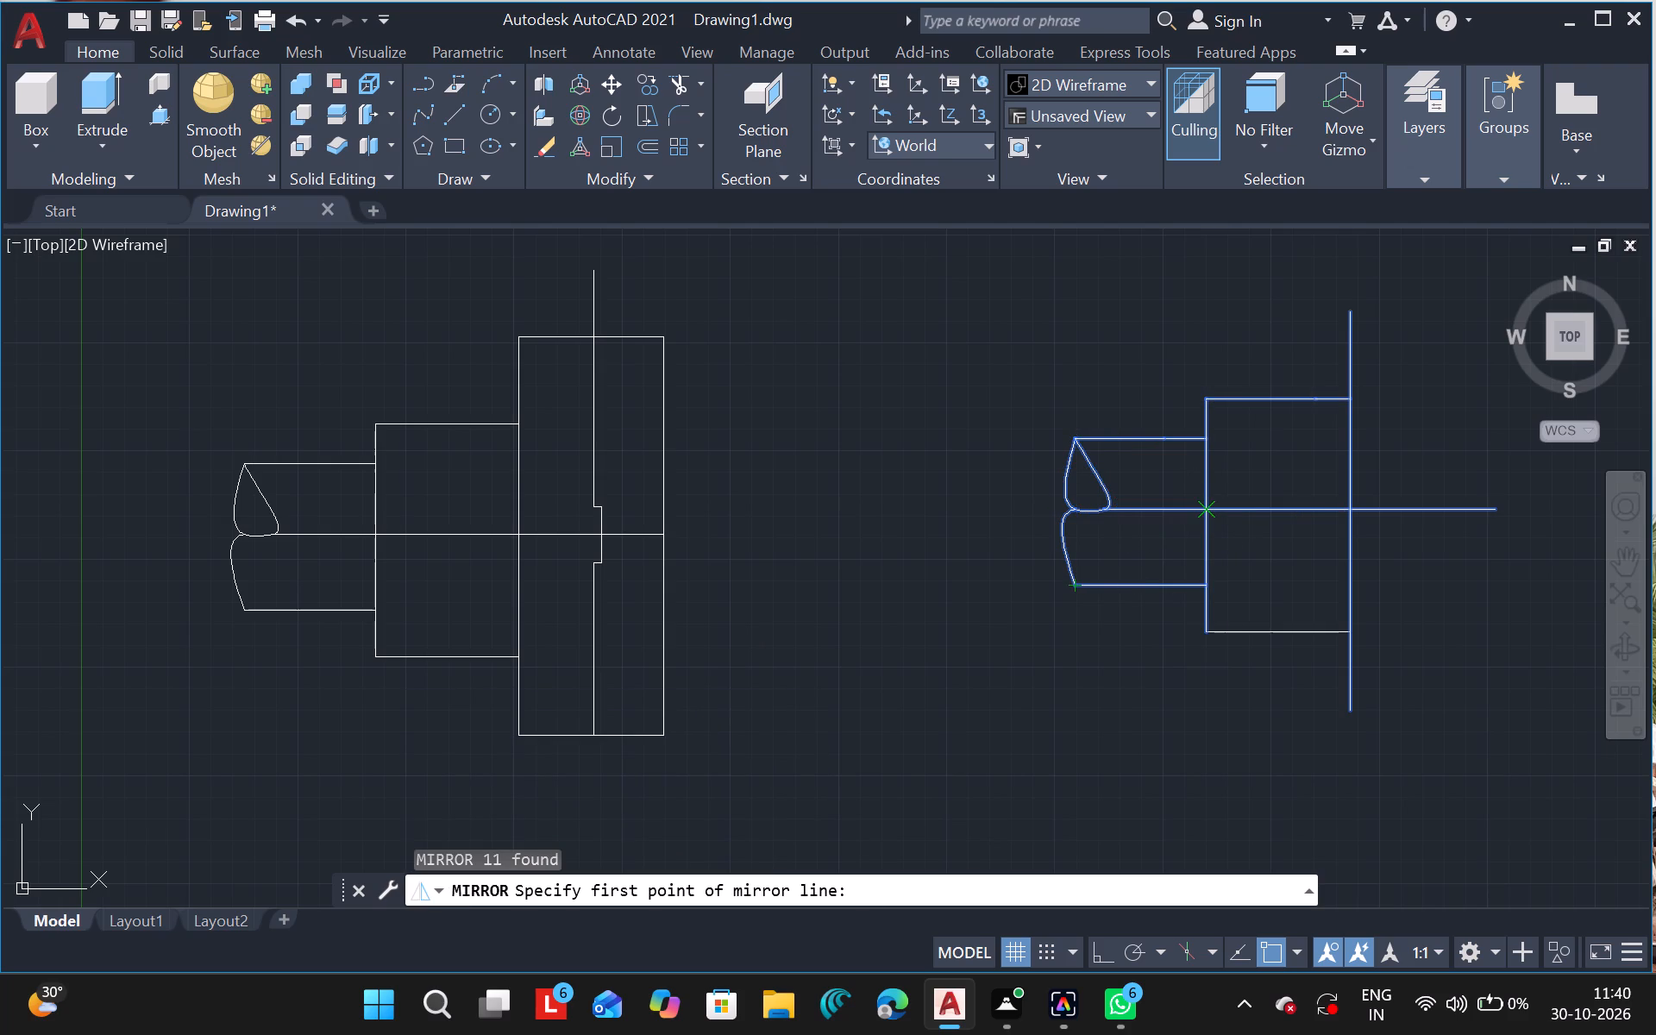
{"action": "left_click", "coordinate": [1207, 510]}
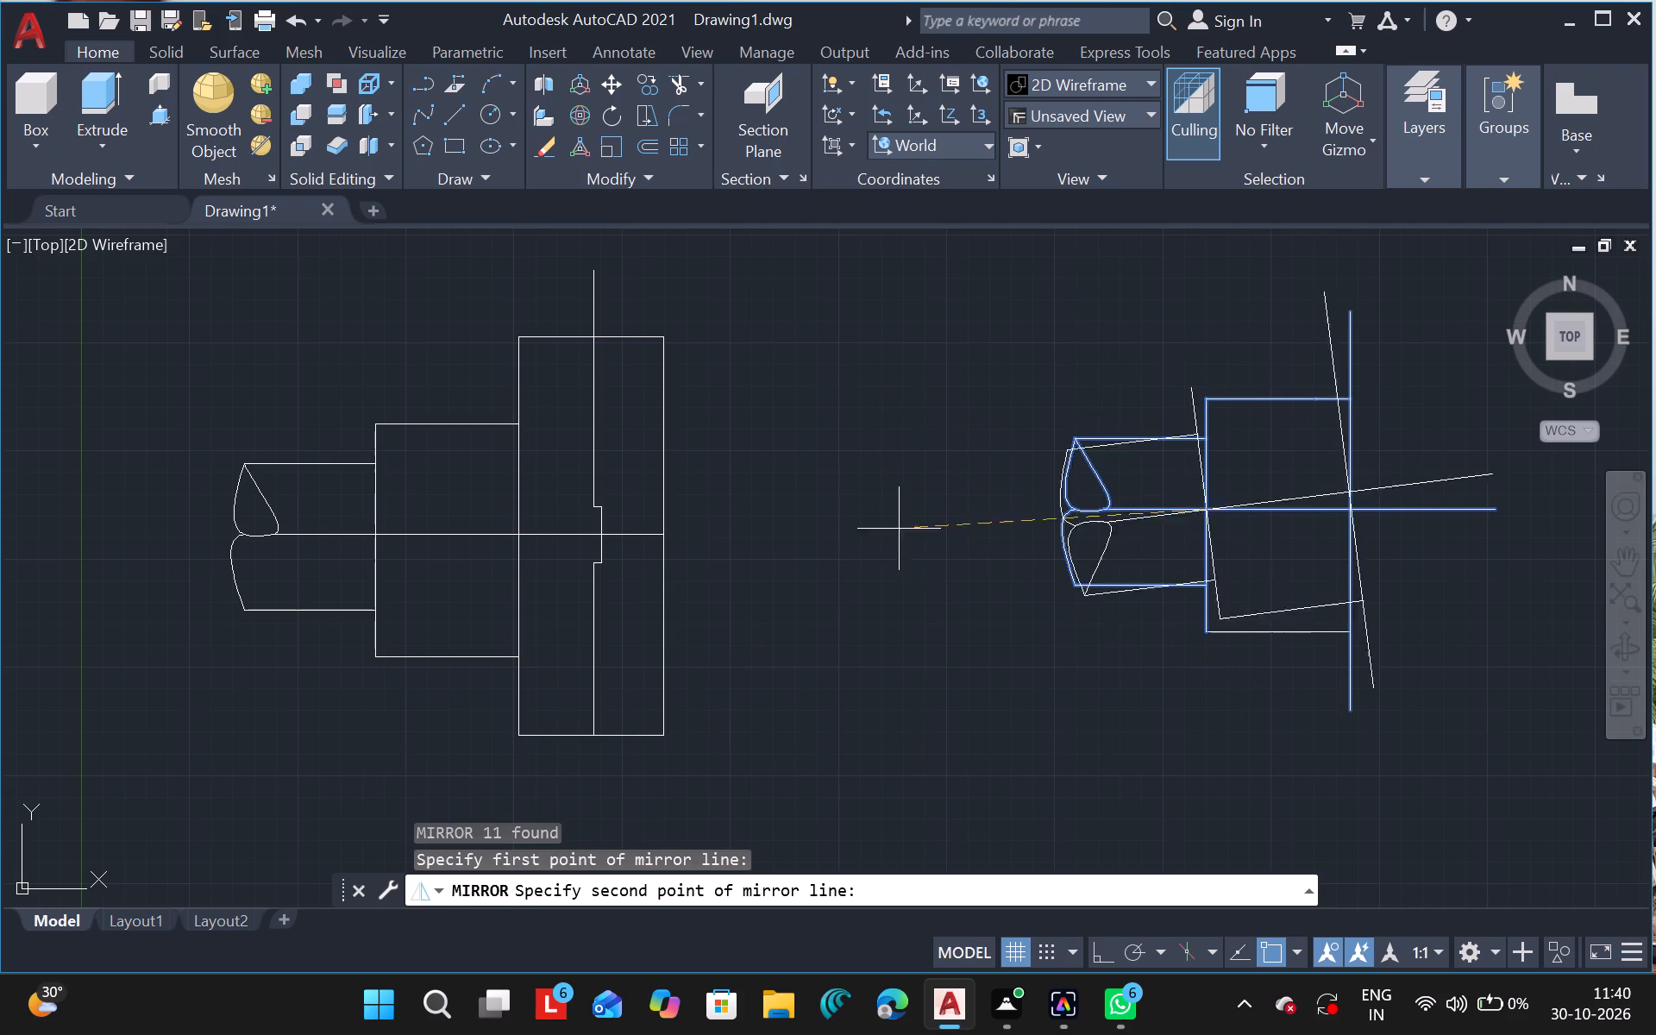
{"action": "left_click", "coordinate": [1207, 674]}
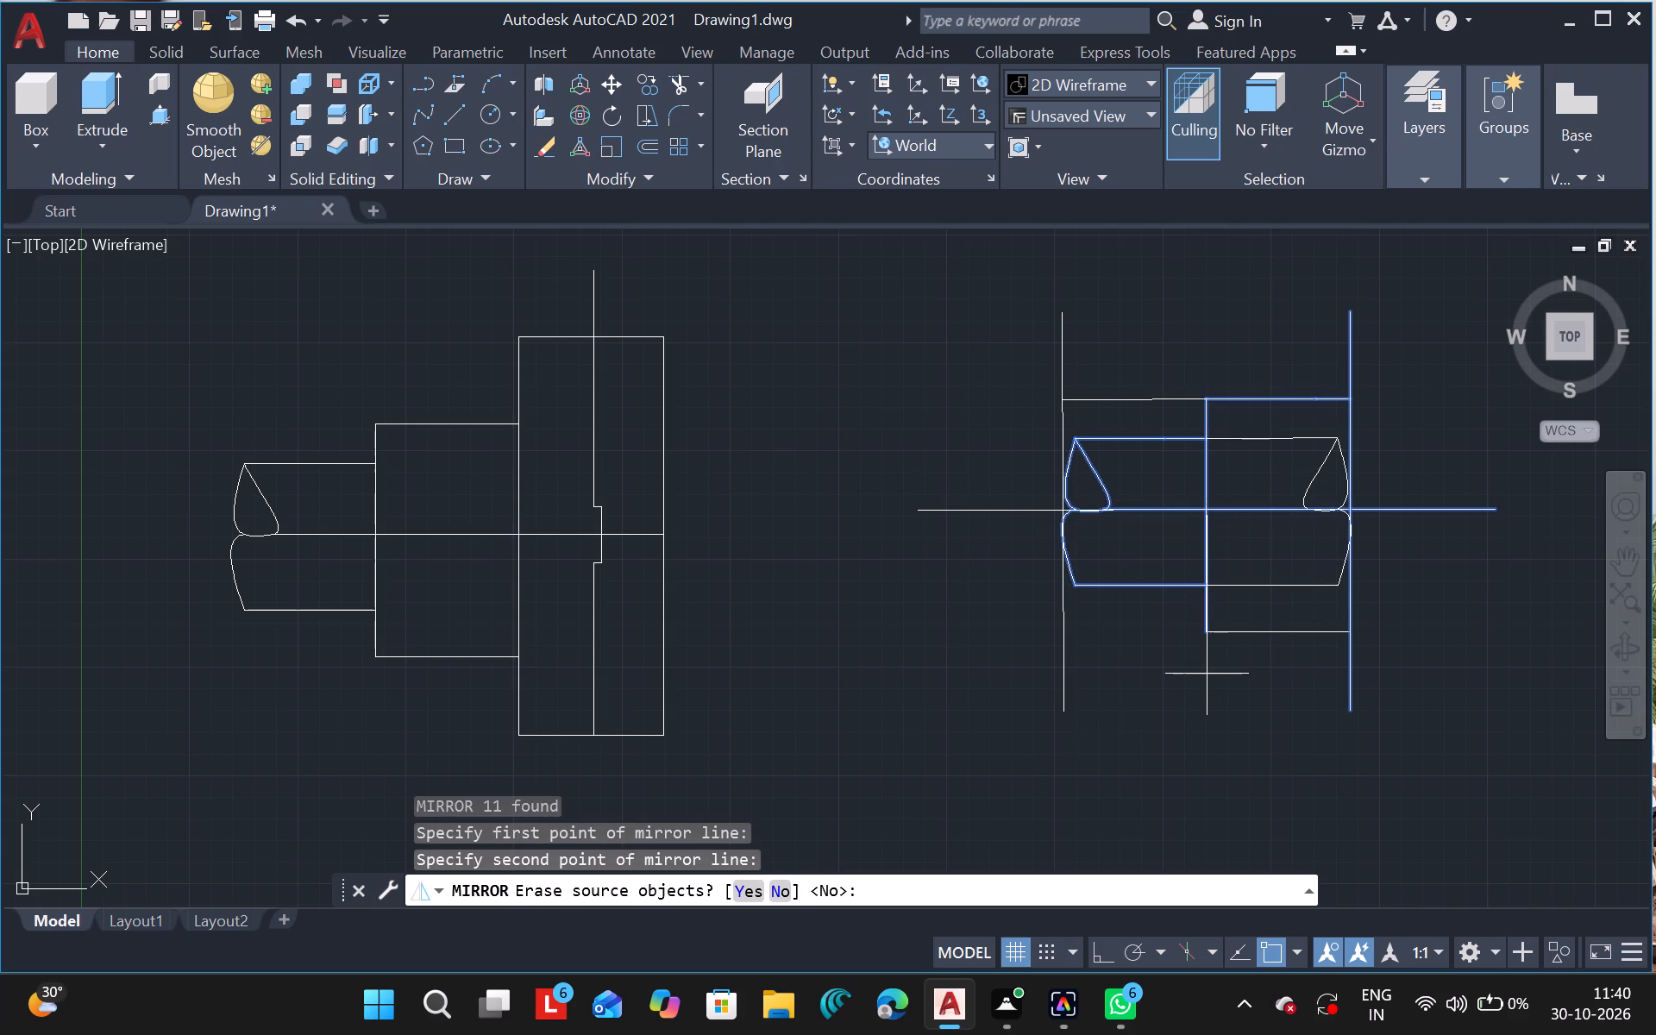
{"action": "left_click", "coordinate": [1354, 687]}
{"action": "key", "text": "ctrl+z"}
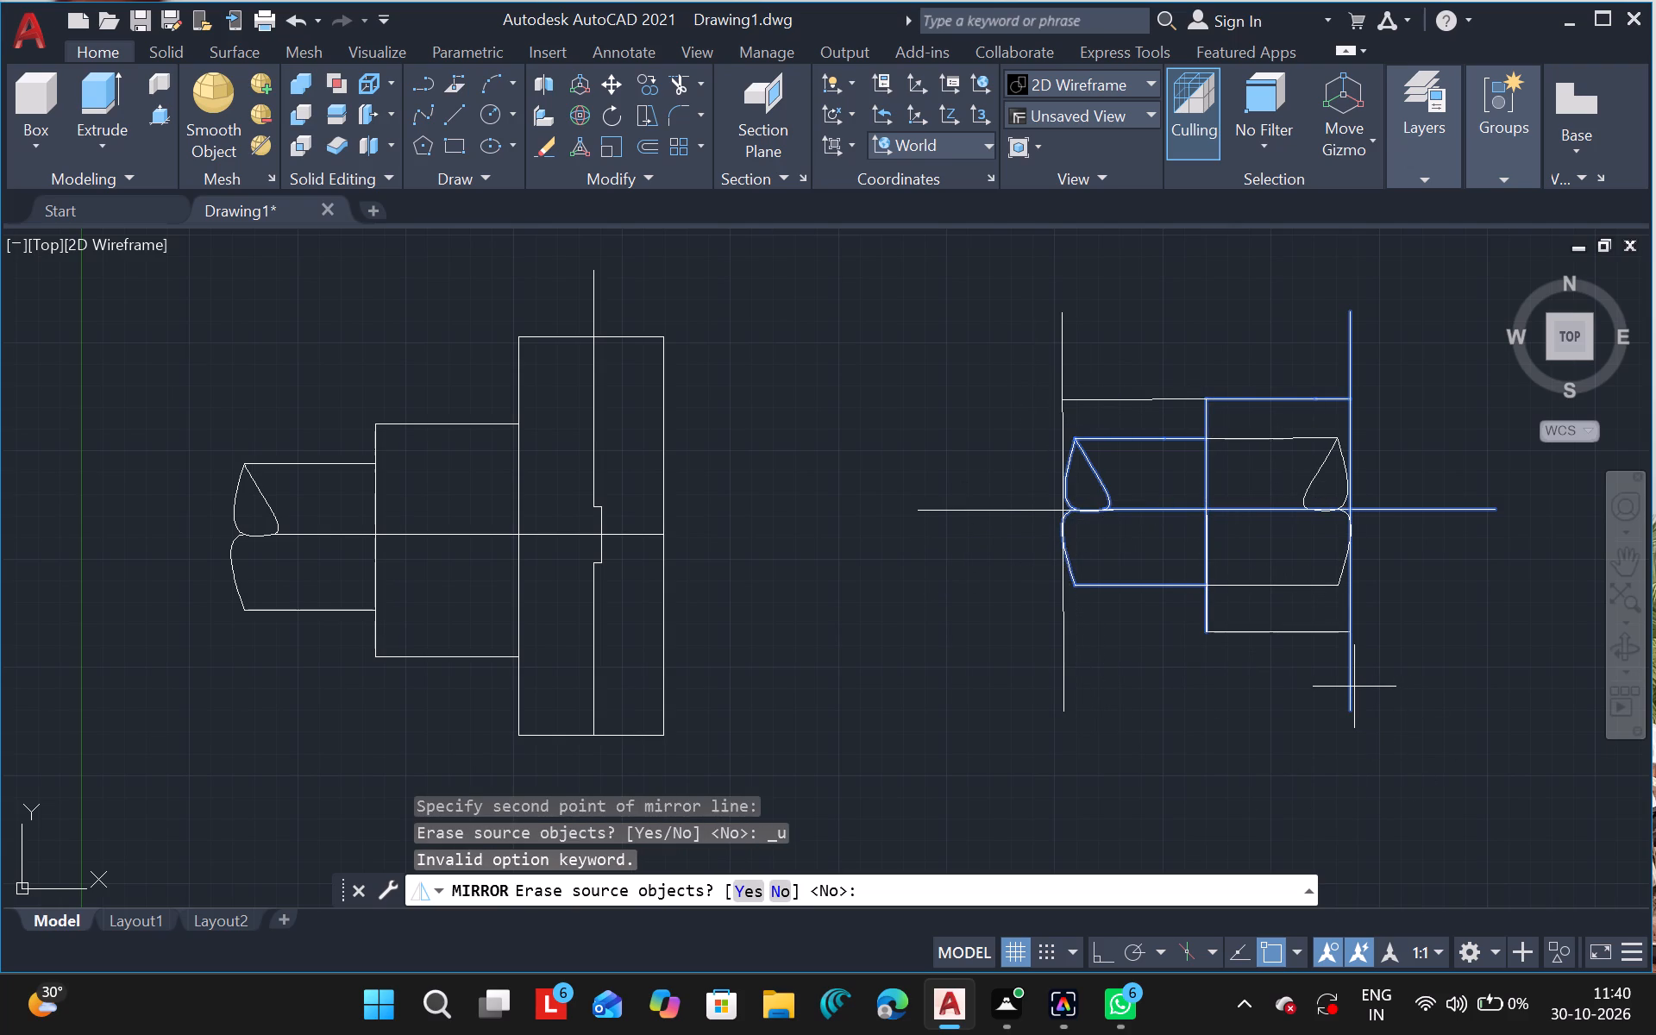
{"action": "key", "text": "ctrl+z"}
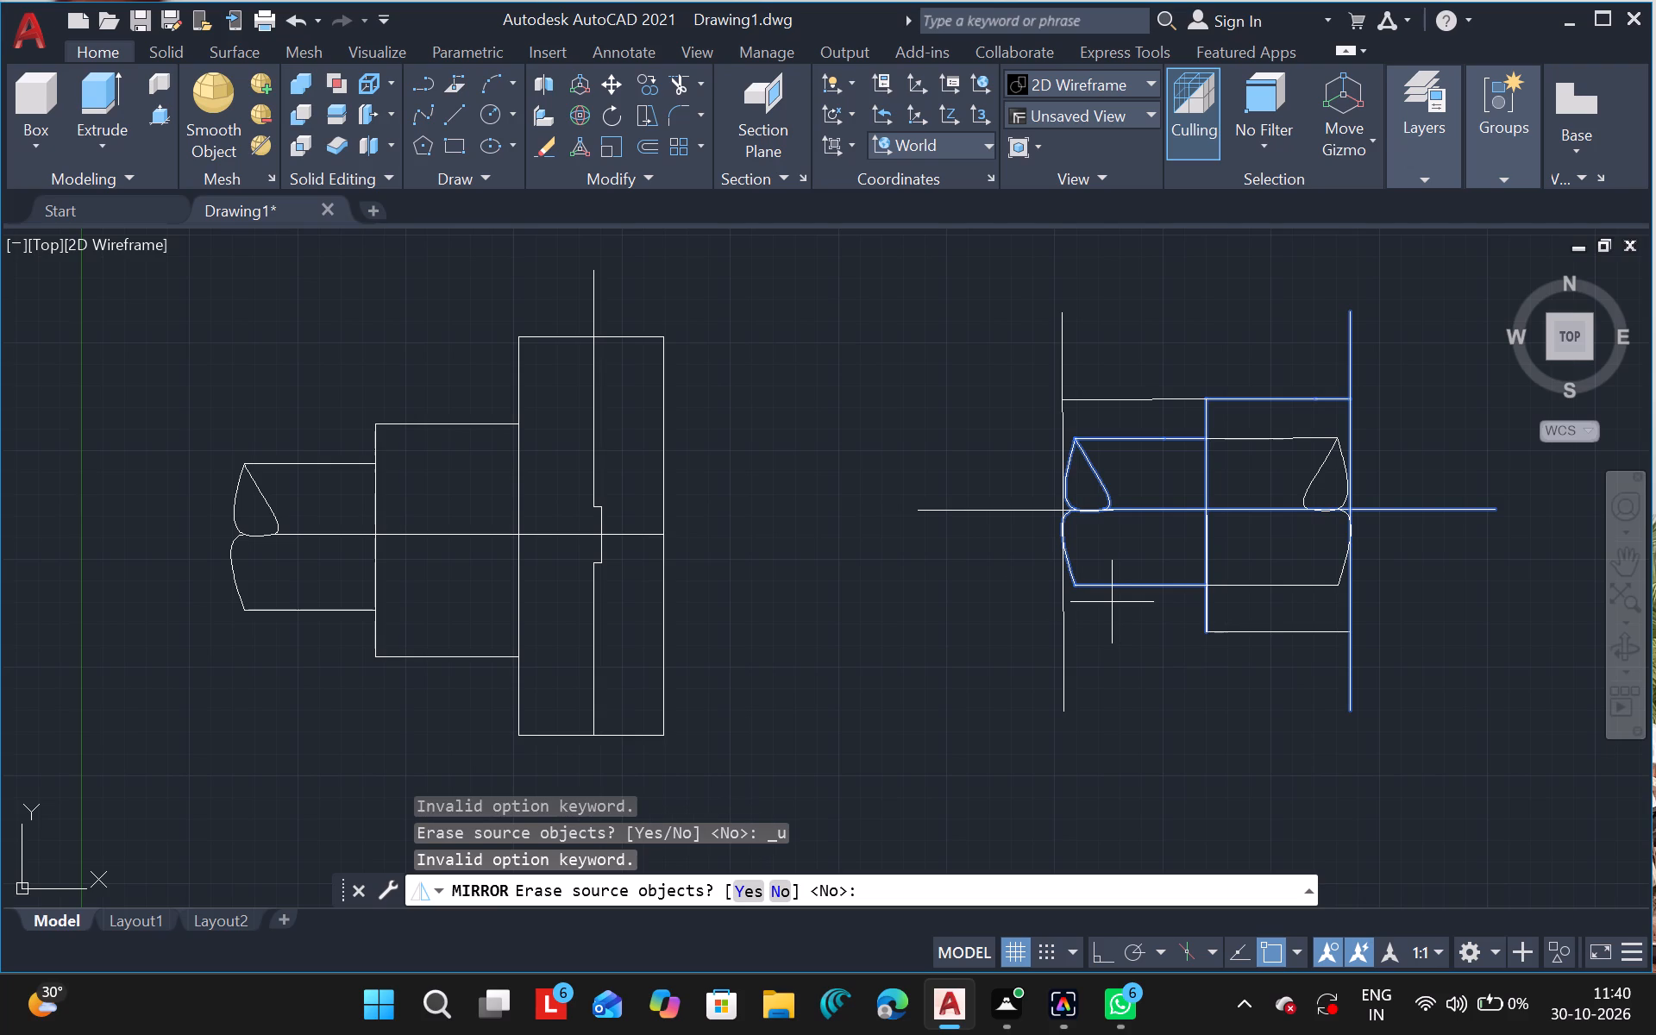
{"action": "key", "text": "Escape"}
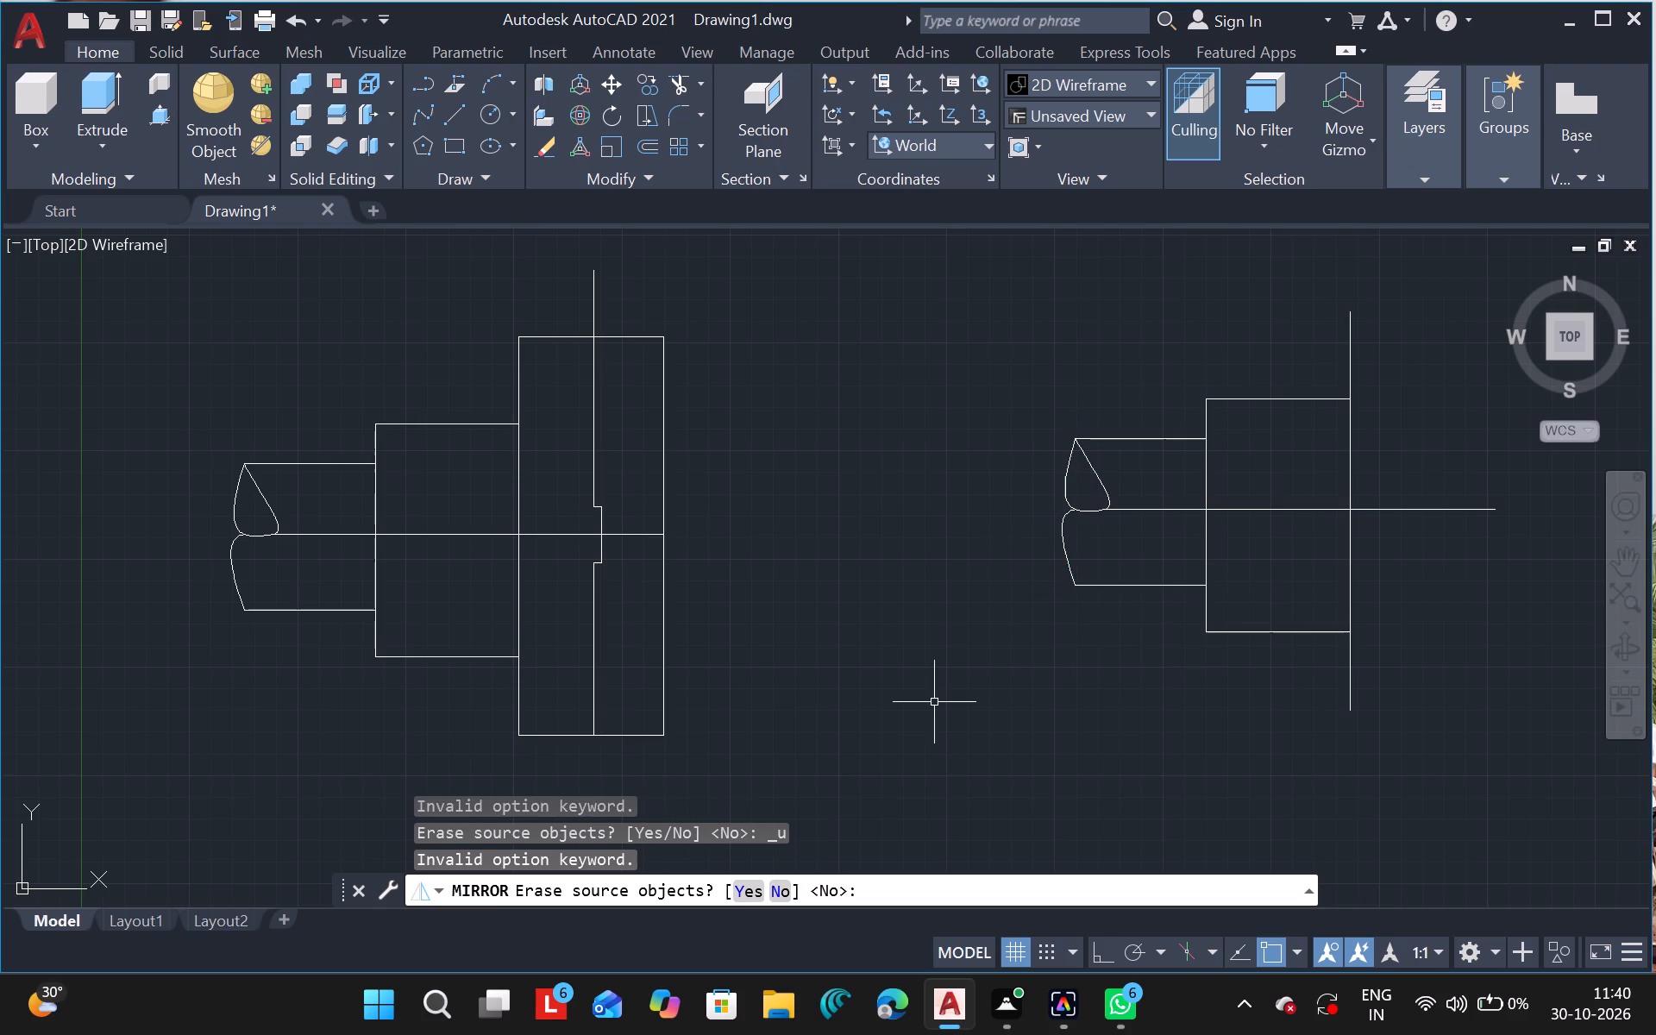
Delete the entire copied figure, including its stepped boxes, spline break, centreline and tall vertical edge.
{"action": "left_click_drag", "start_coordinate": [1035, 348], "coordinate": [966, 588]}
{"action": "key", "text": "Delete"}
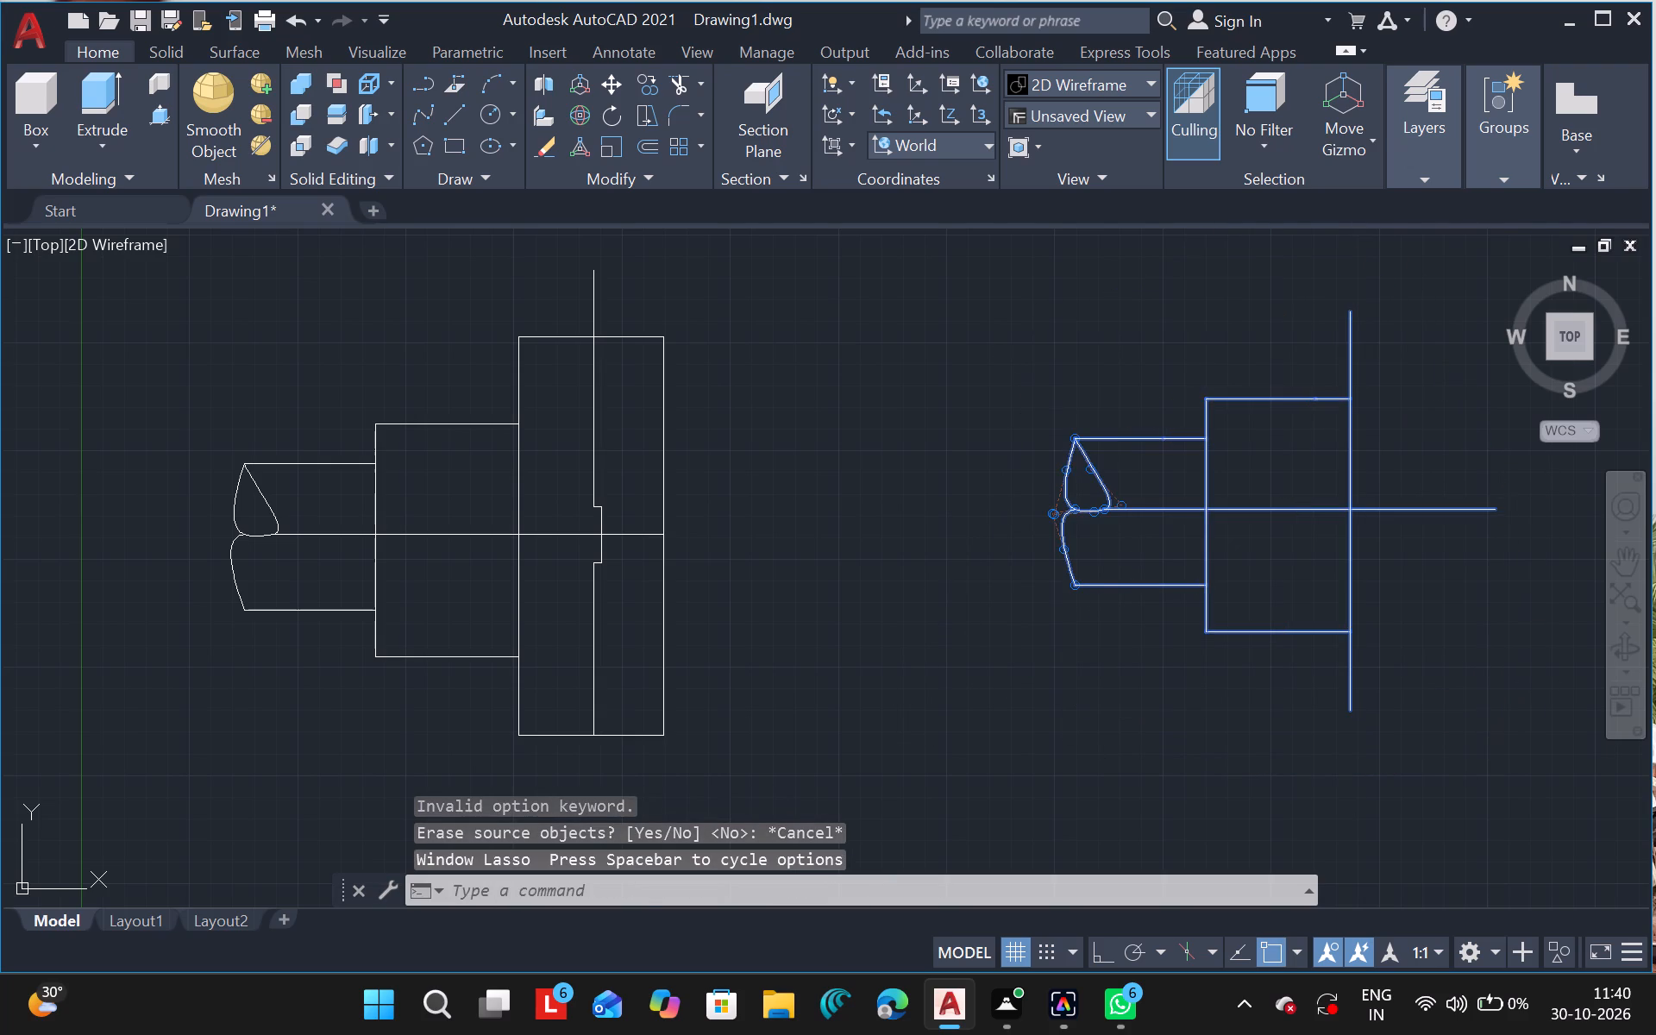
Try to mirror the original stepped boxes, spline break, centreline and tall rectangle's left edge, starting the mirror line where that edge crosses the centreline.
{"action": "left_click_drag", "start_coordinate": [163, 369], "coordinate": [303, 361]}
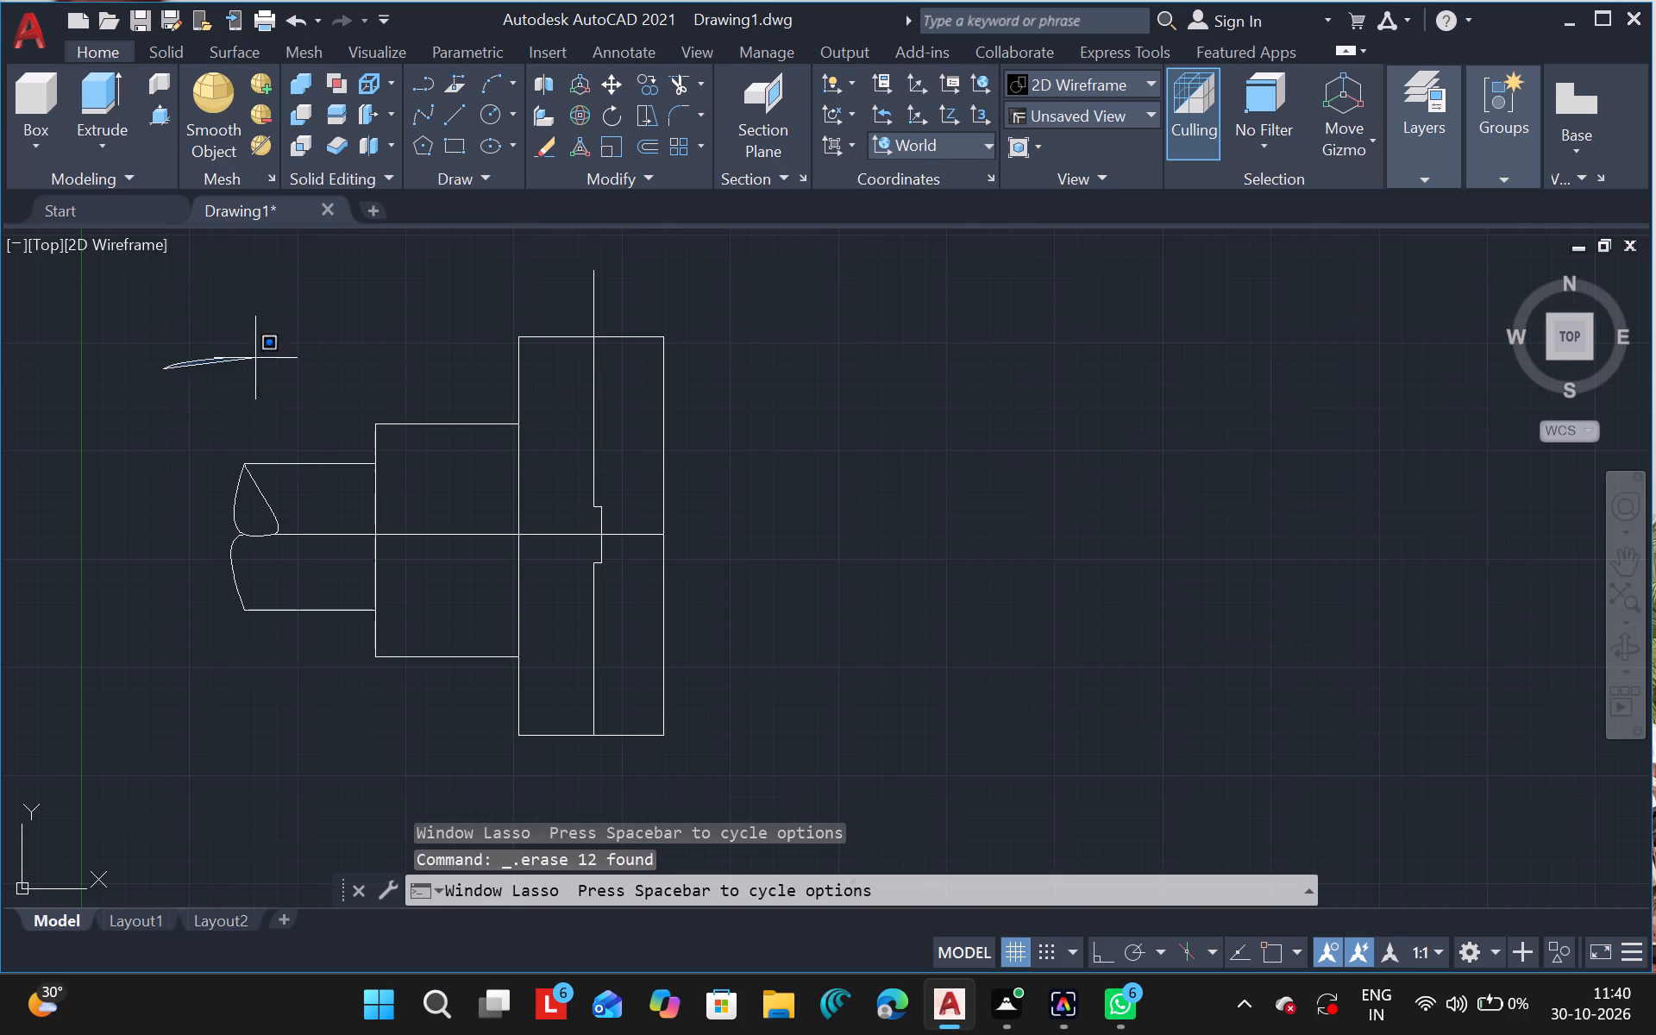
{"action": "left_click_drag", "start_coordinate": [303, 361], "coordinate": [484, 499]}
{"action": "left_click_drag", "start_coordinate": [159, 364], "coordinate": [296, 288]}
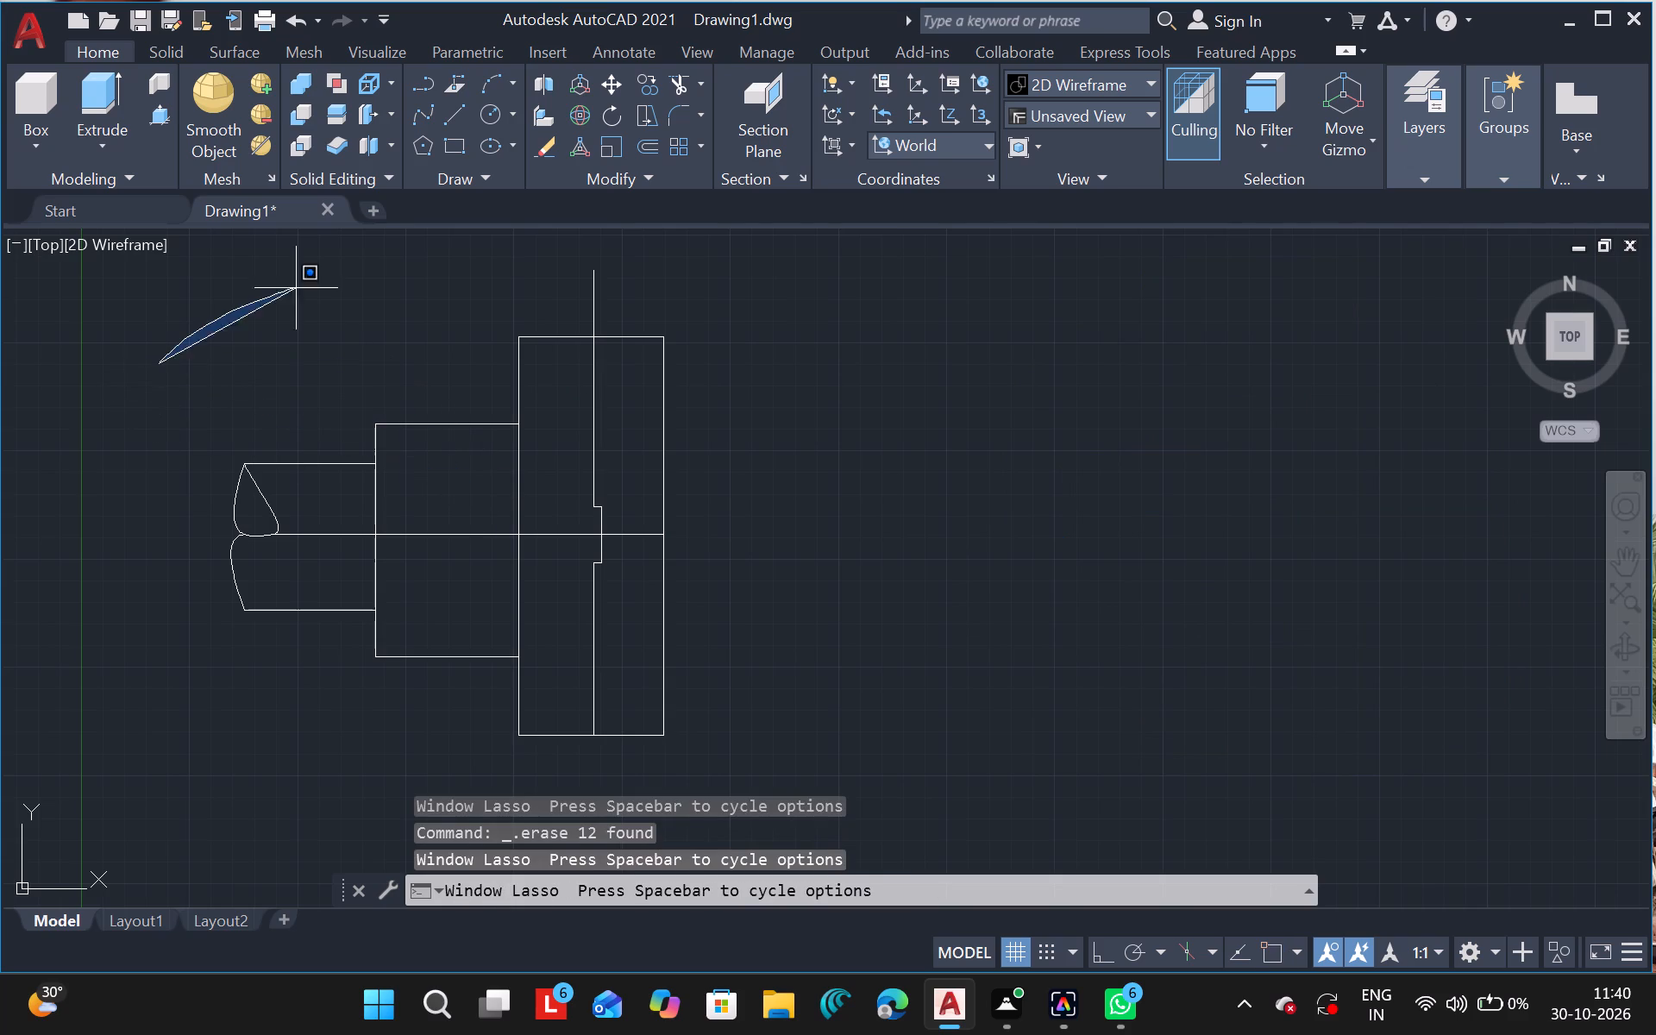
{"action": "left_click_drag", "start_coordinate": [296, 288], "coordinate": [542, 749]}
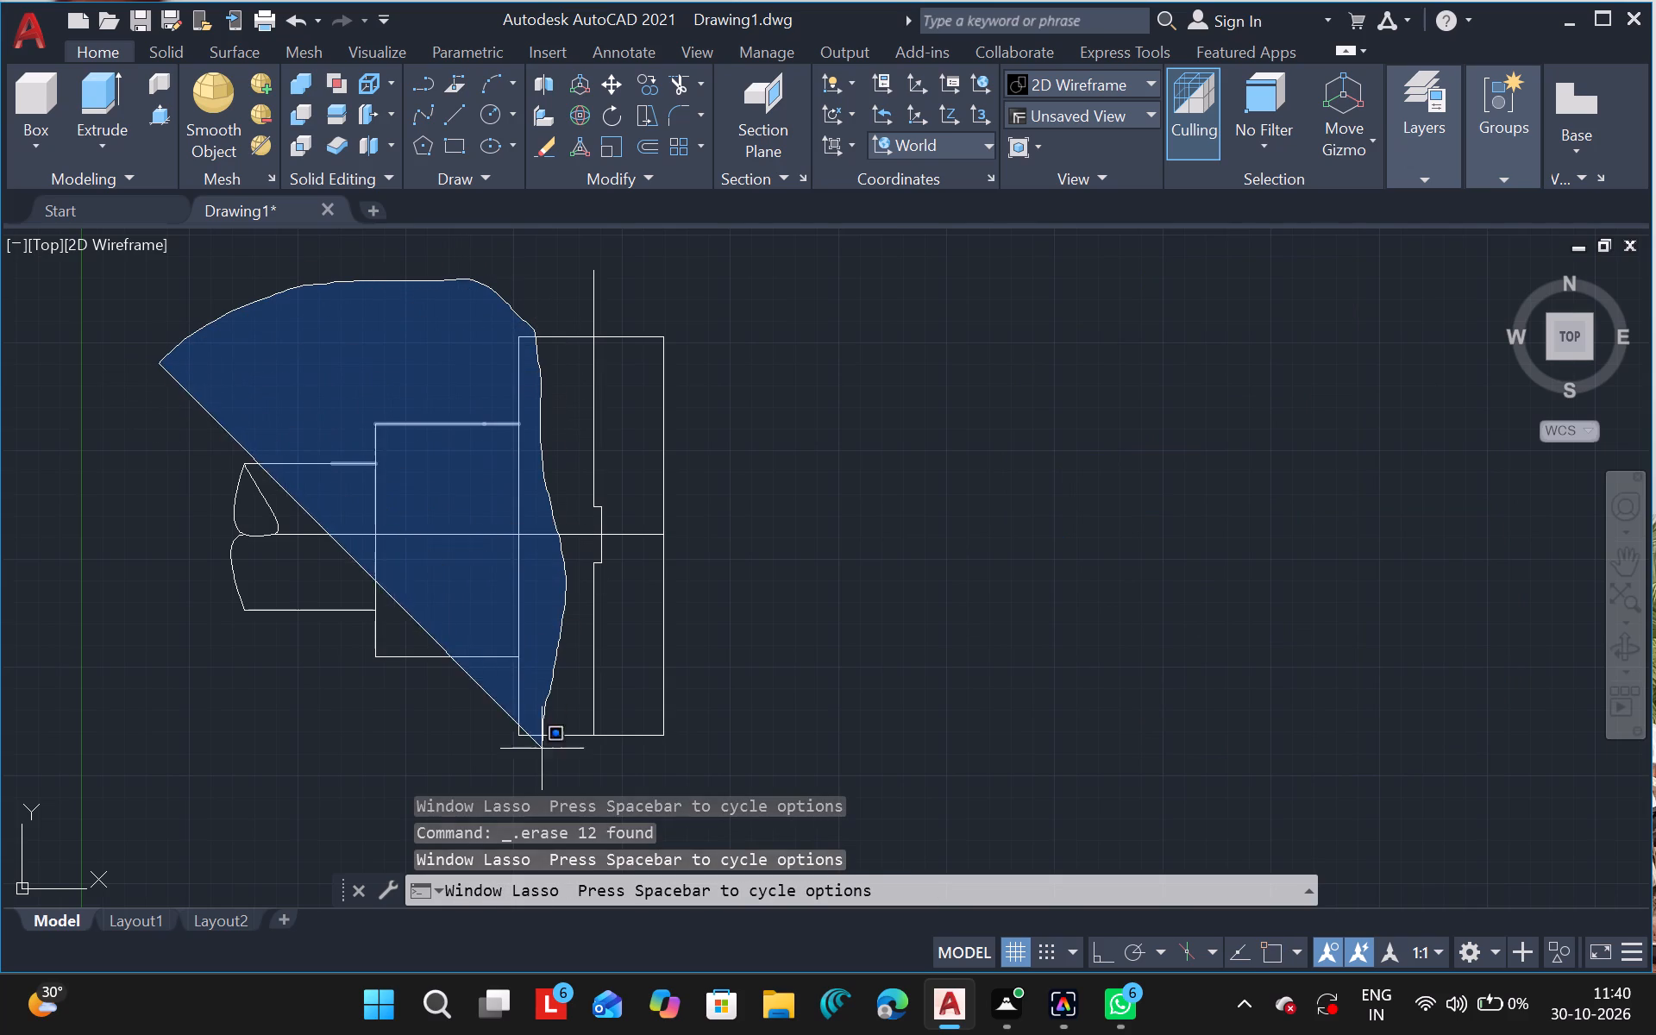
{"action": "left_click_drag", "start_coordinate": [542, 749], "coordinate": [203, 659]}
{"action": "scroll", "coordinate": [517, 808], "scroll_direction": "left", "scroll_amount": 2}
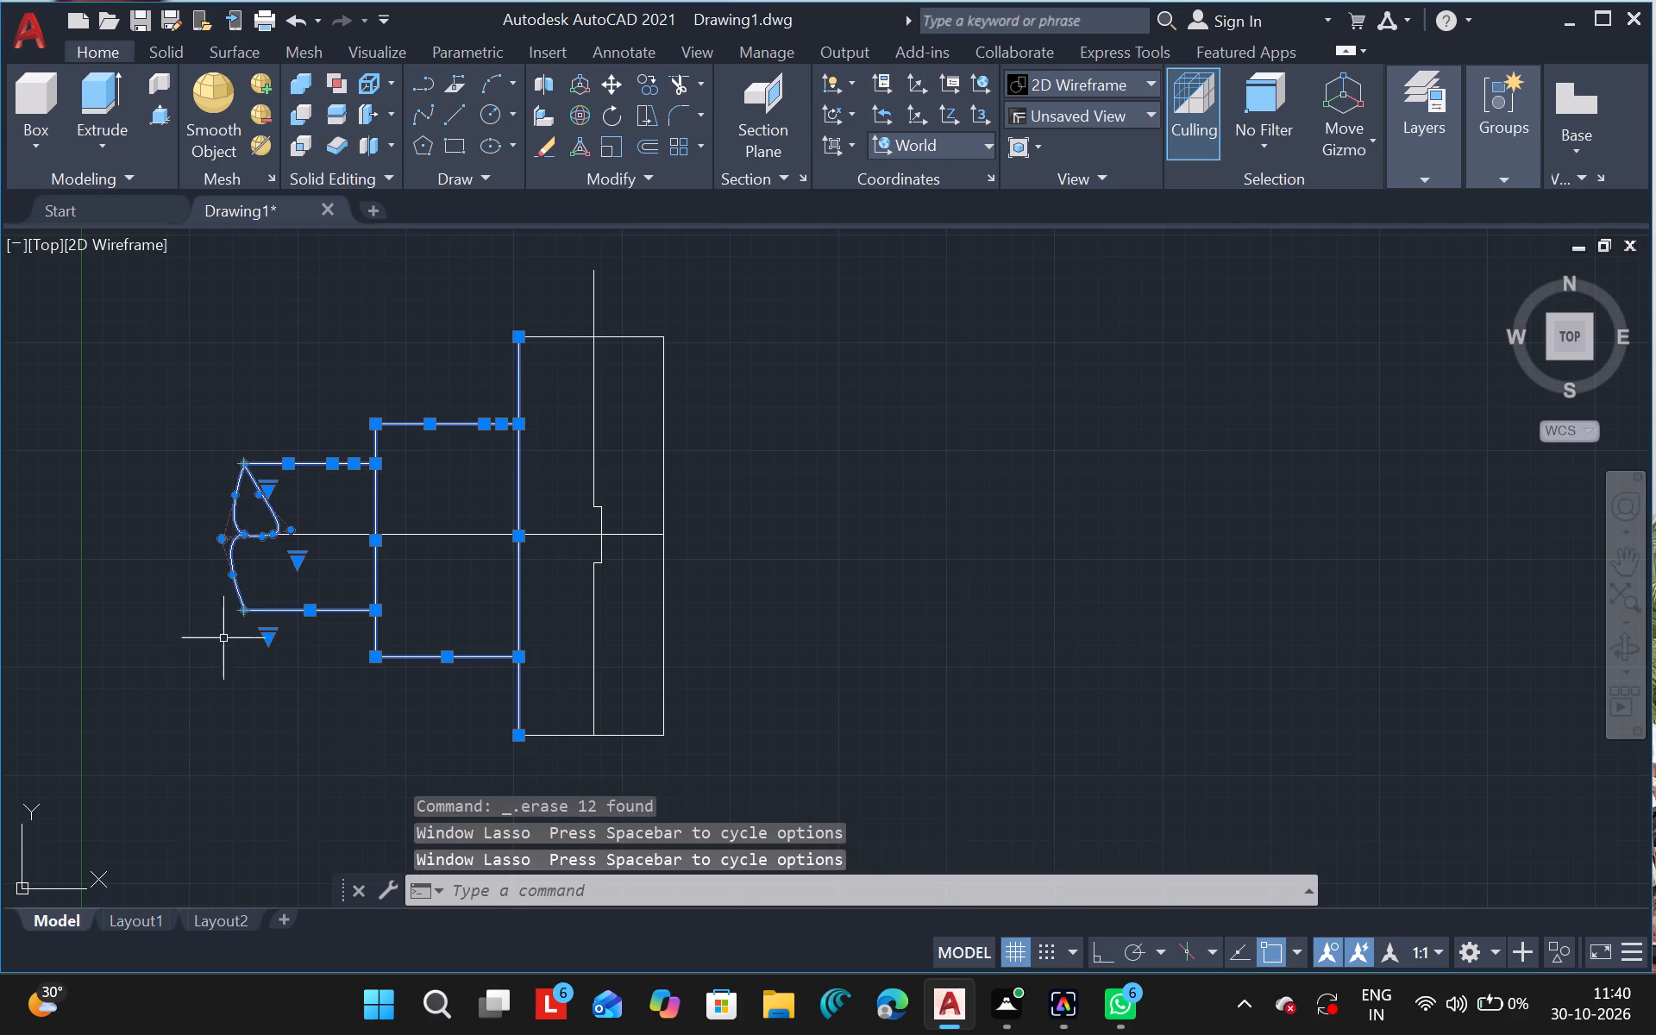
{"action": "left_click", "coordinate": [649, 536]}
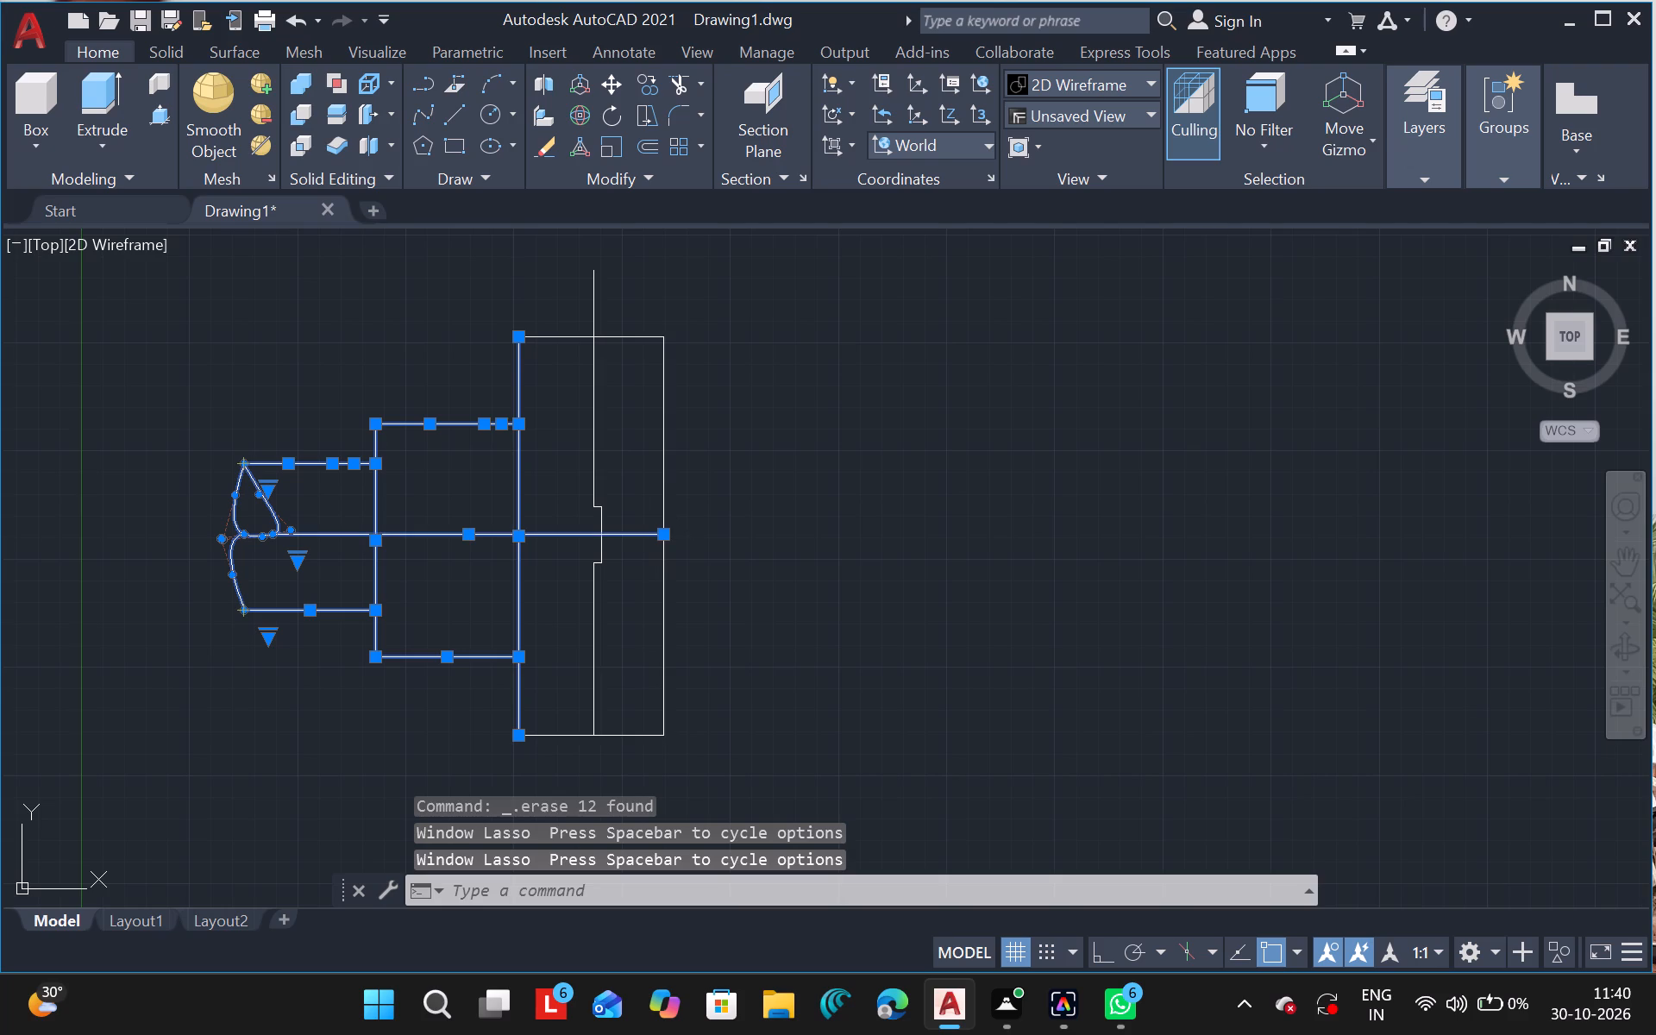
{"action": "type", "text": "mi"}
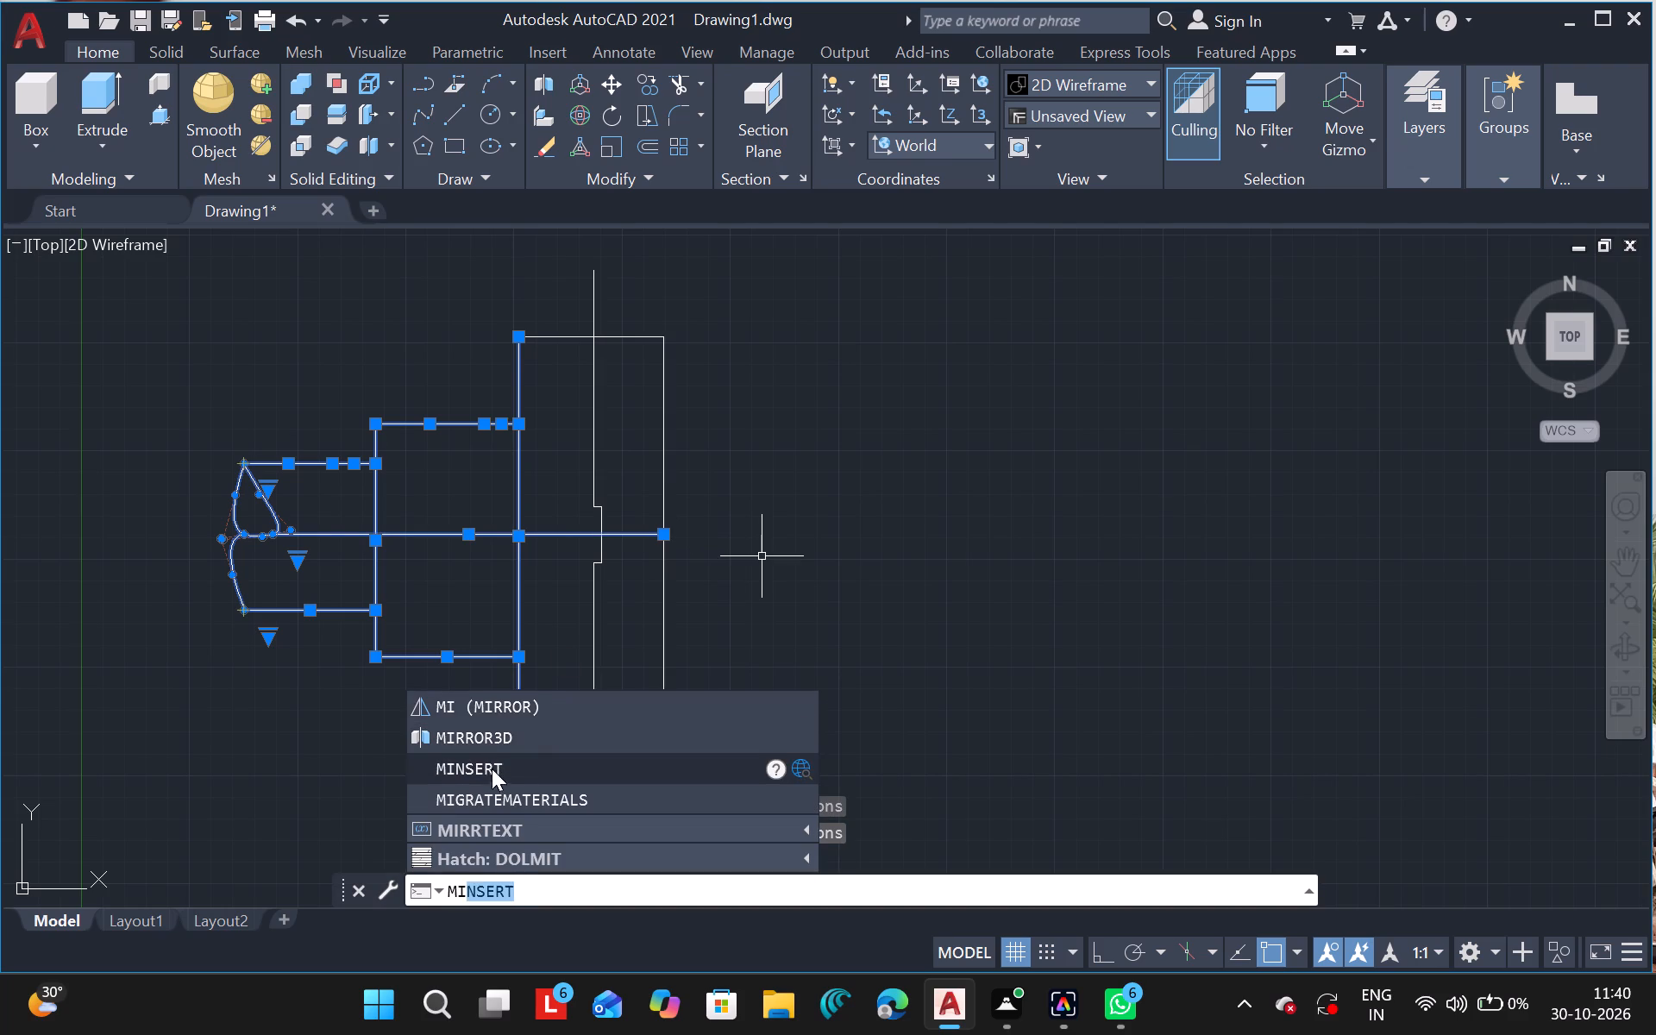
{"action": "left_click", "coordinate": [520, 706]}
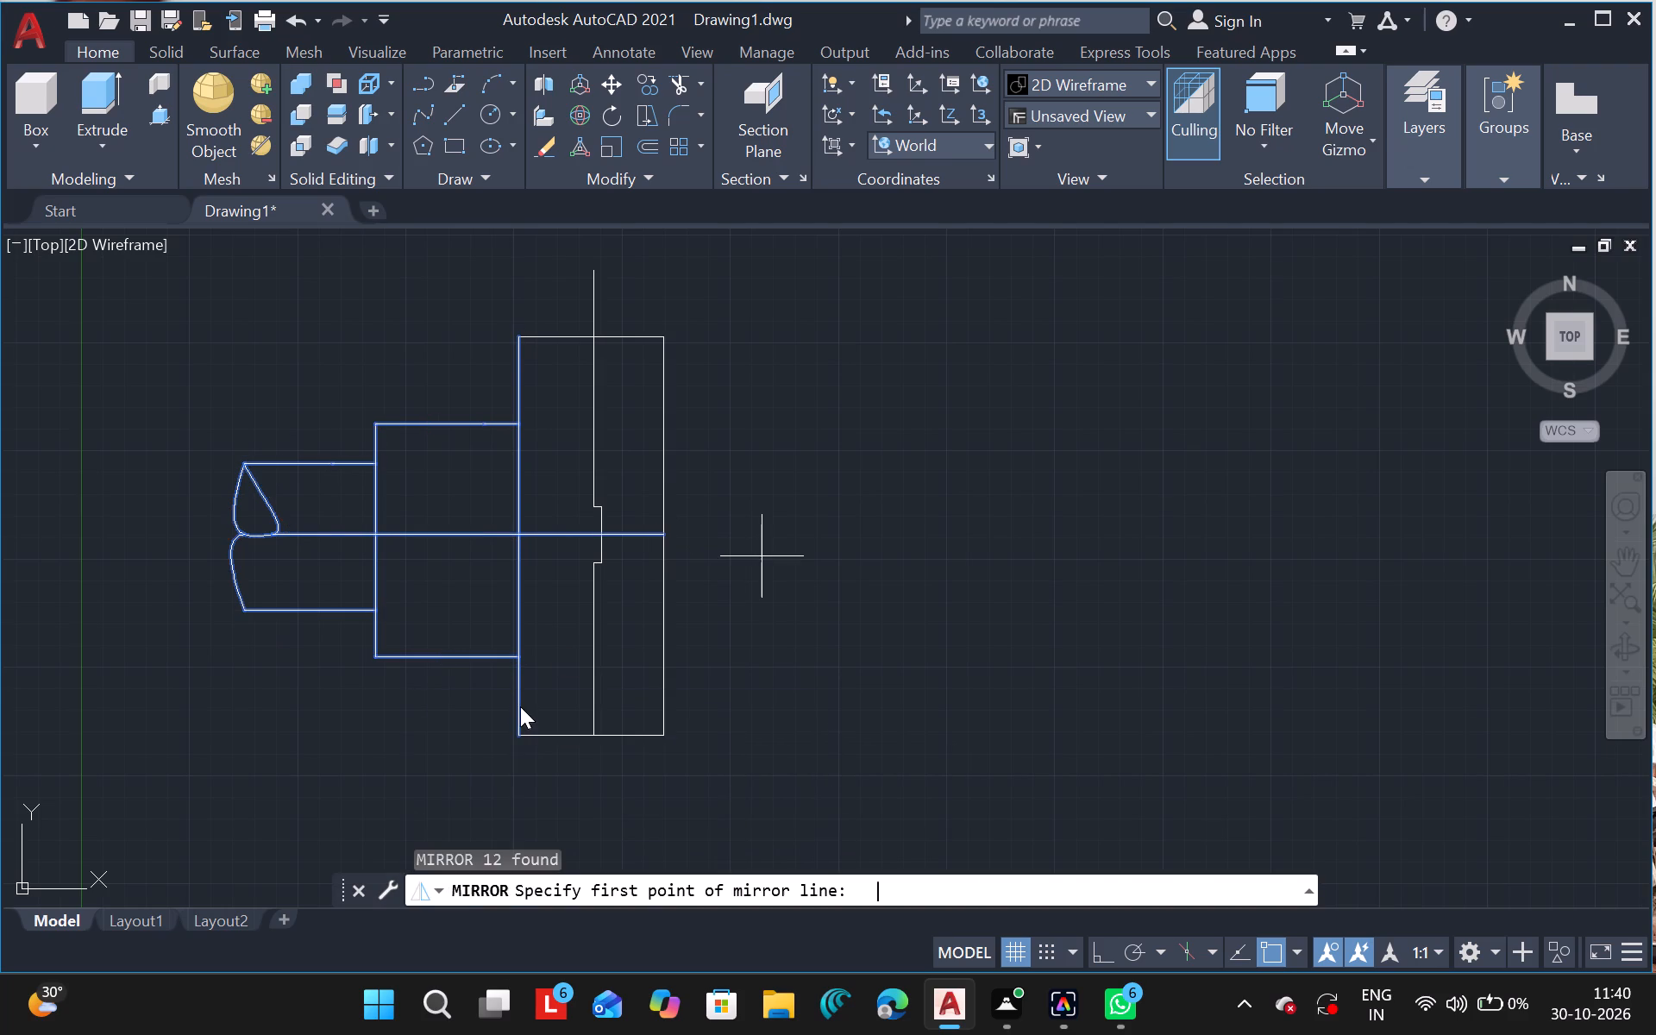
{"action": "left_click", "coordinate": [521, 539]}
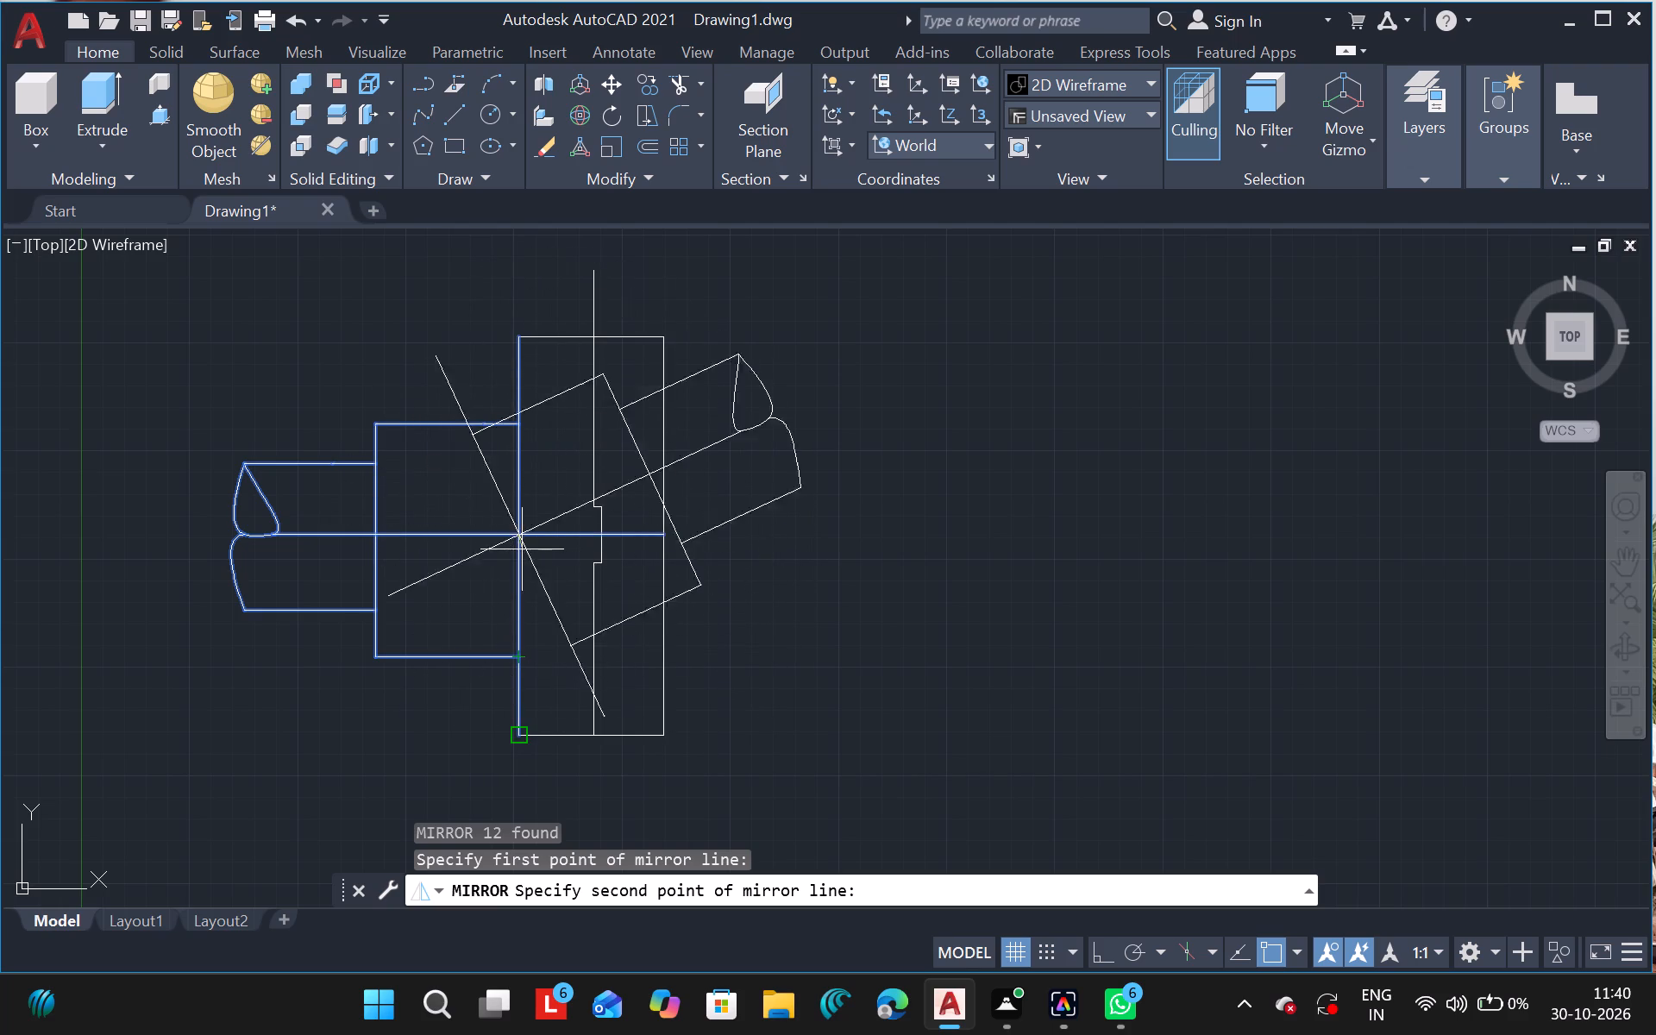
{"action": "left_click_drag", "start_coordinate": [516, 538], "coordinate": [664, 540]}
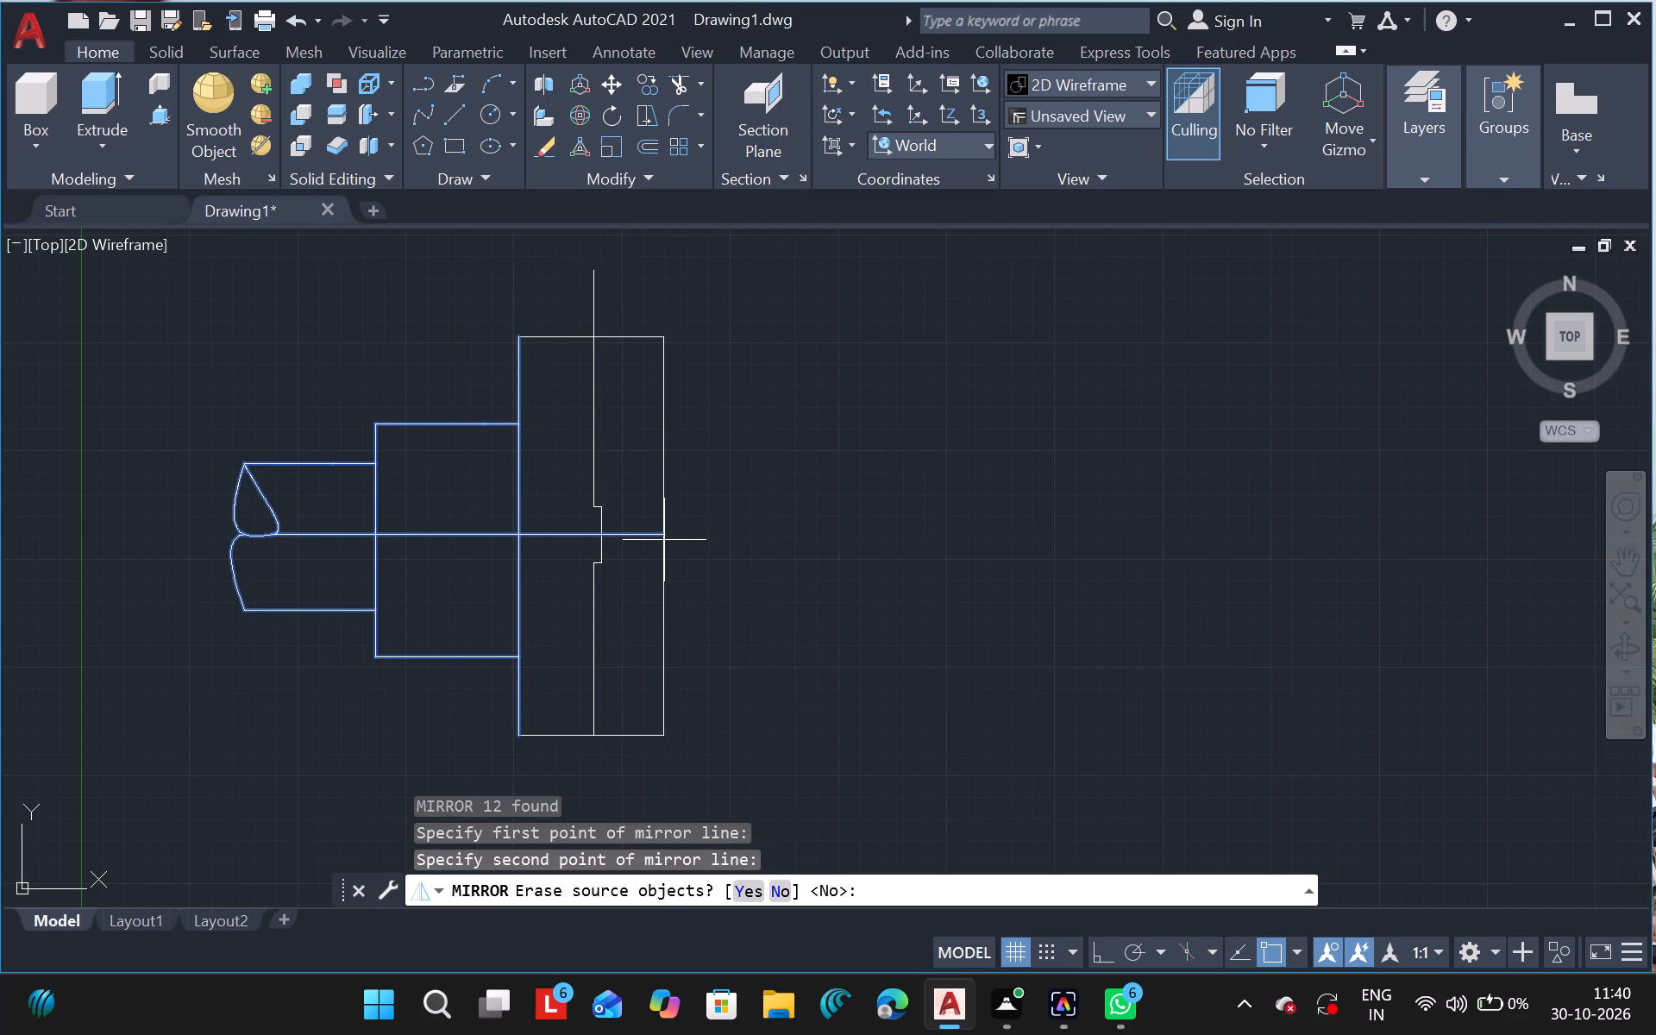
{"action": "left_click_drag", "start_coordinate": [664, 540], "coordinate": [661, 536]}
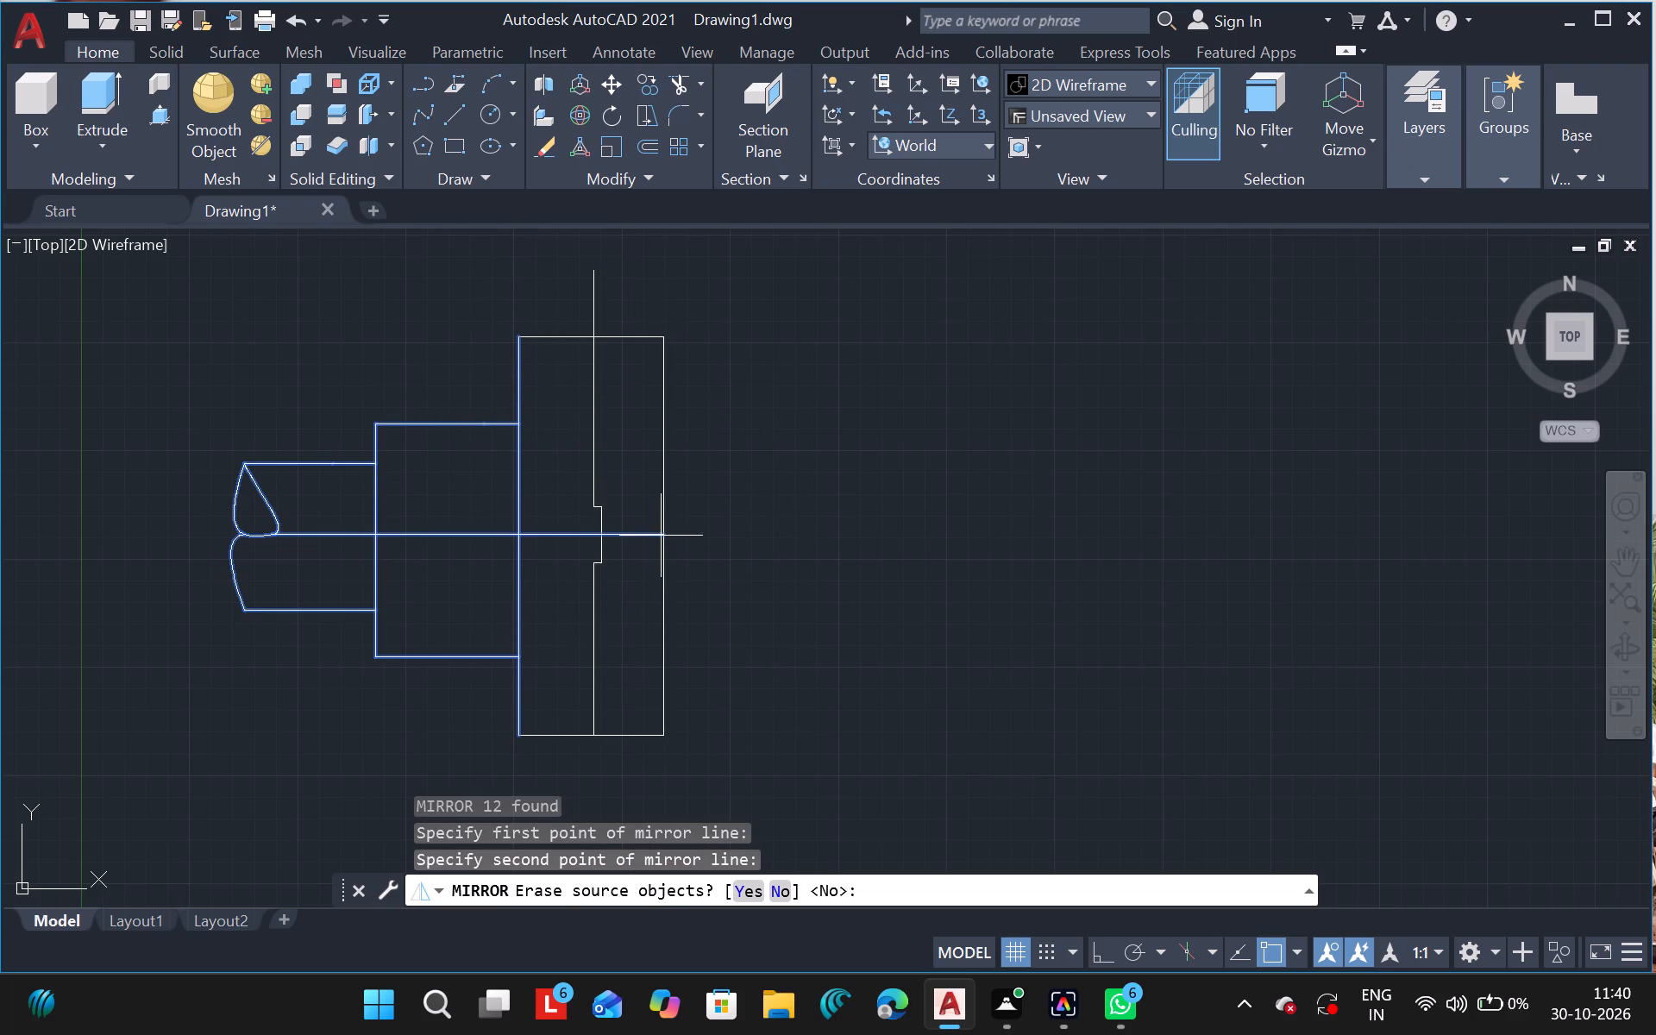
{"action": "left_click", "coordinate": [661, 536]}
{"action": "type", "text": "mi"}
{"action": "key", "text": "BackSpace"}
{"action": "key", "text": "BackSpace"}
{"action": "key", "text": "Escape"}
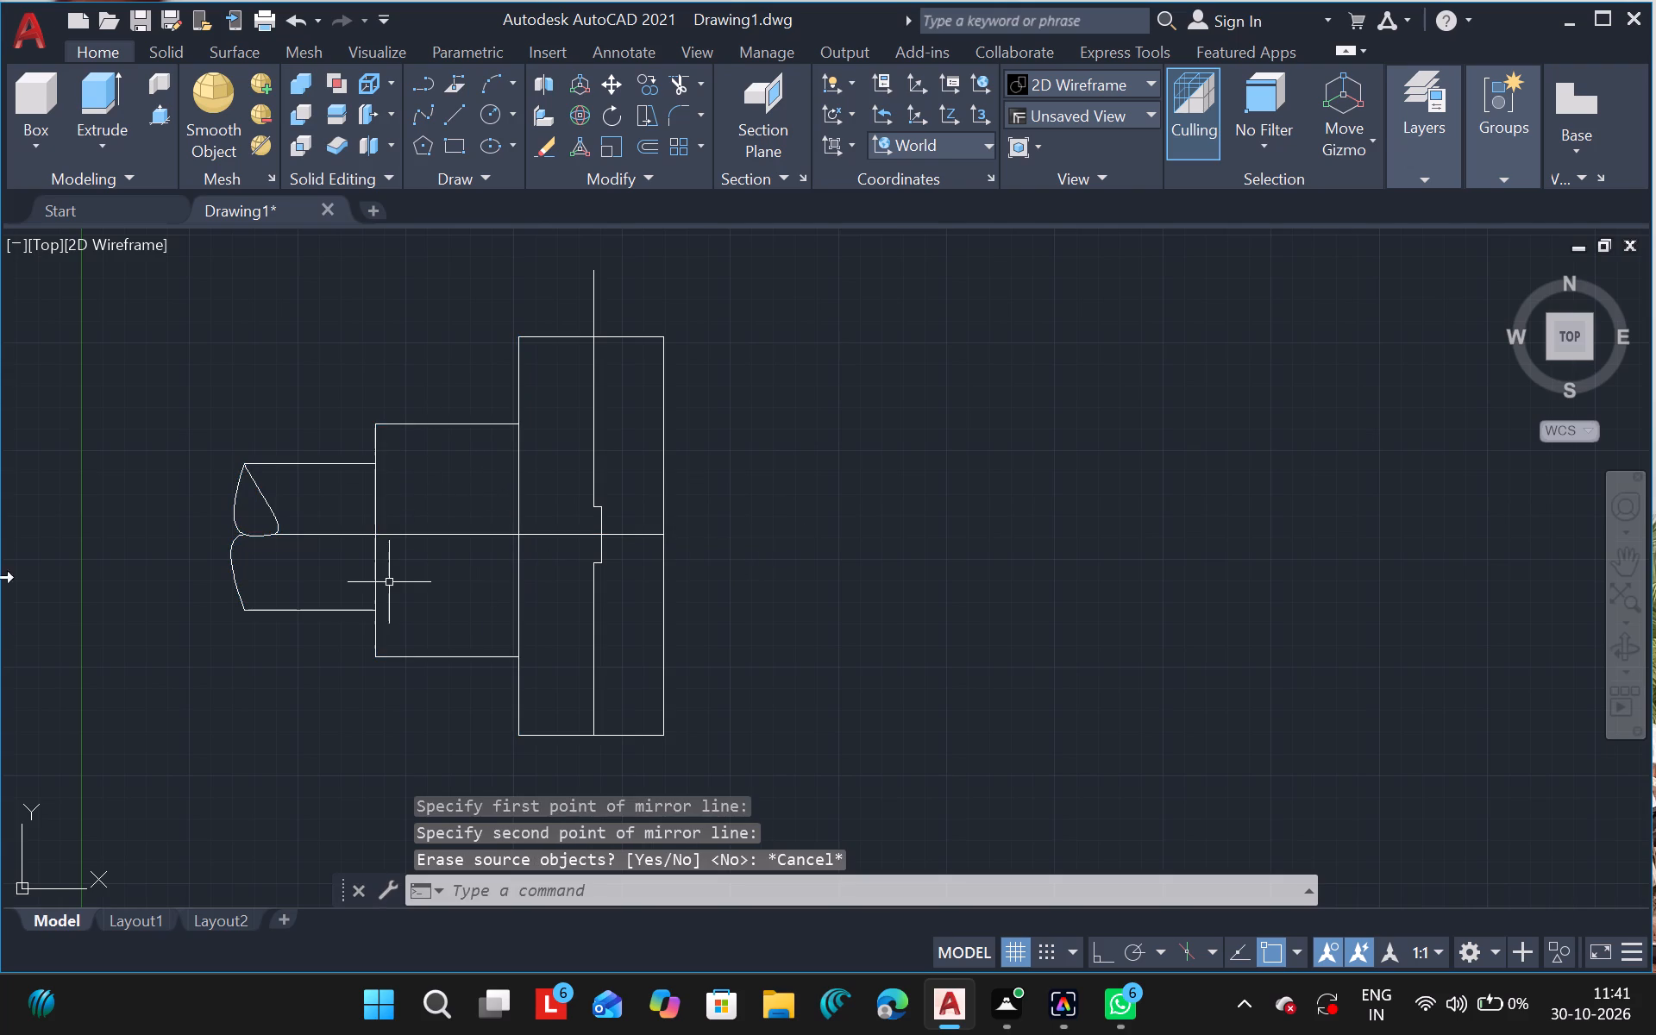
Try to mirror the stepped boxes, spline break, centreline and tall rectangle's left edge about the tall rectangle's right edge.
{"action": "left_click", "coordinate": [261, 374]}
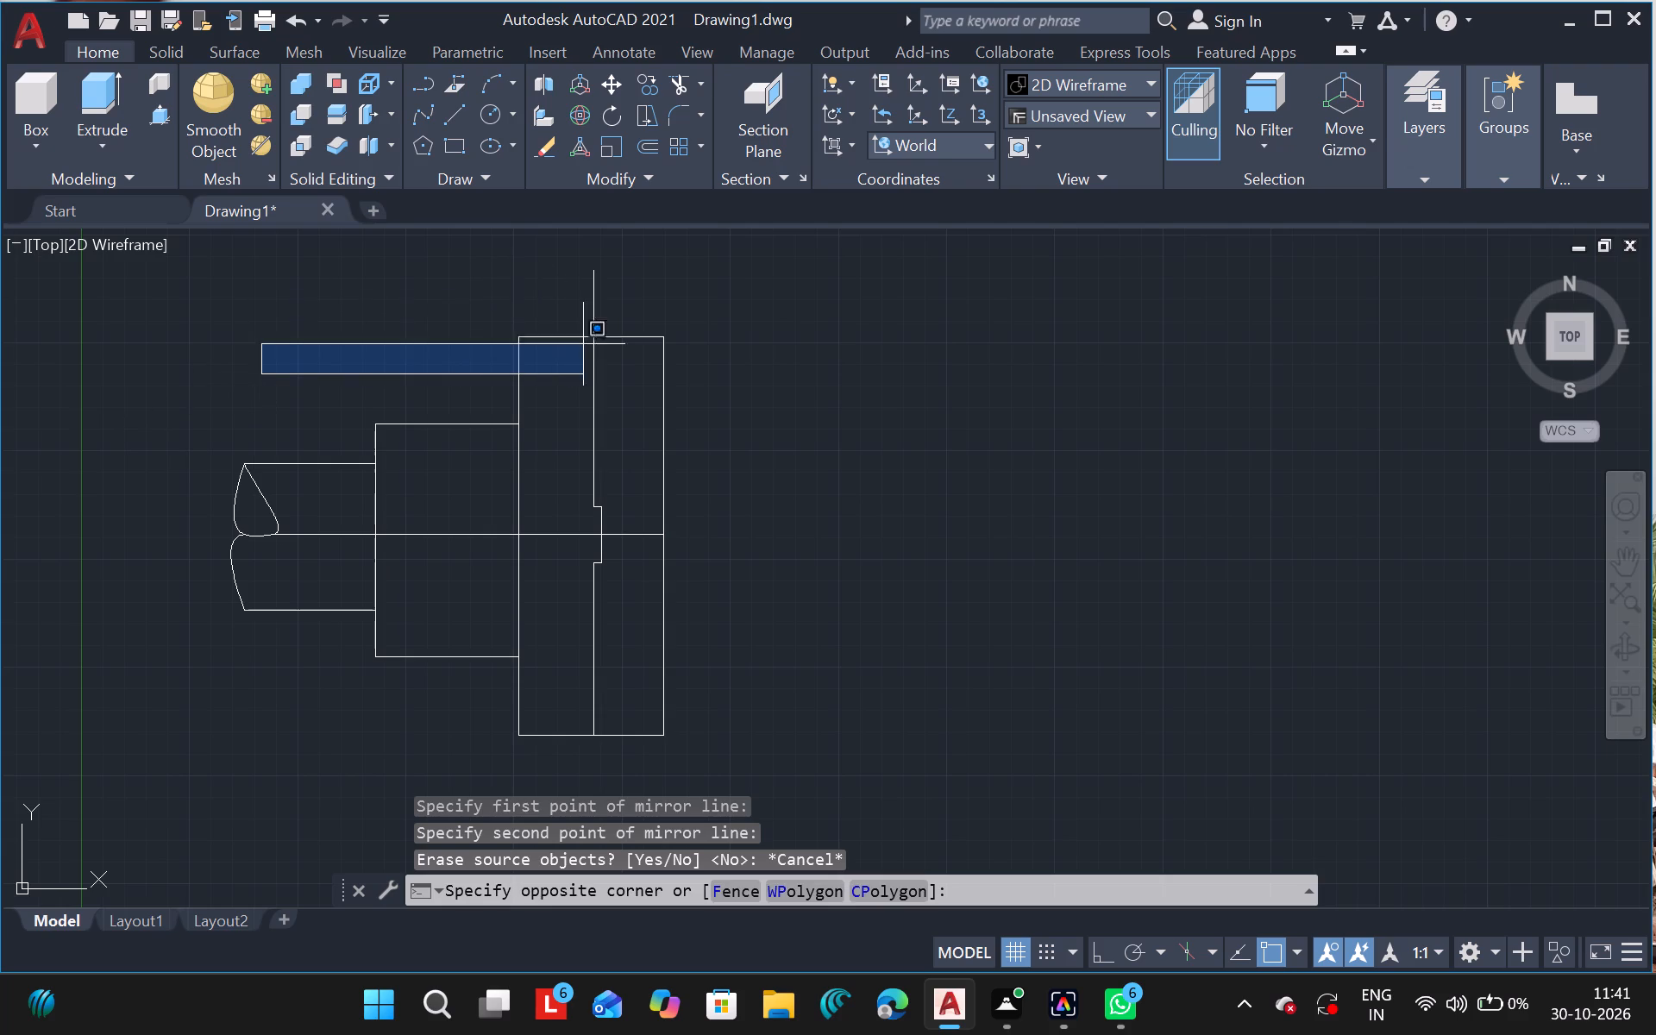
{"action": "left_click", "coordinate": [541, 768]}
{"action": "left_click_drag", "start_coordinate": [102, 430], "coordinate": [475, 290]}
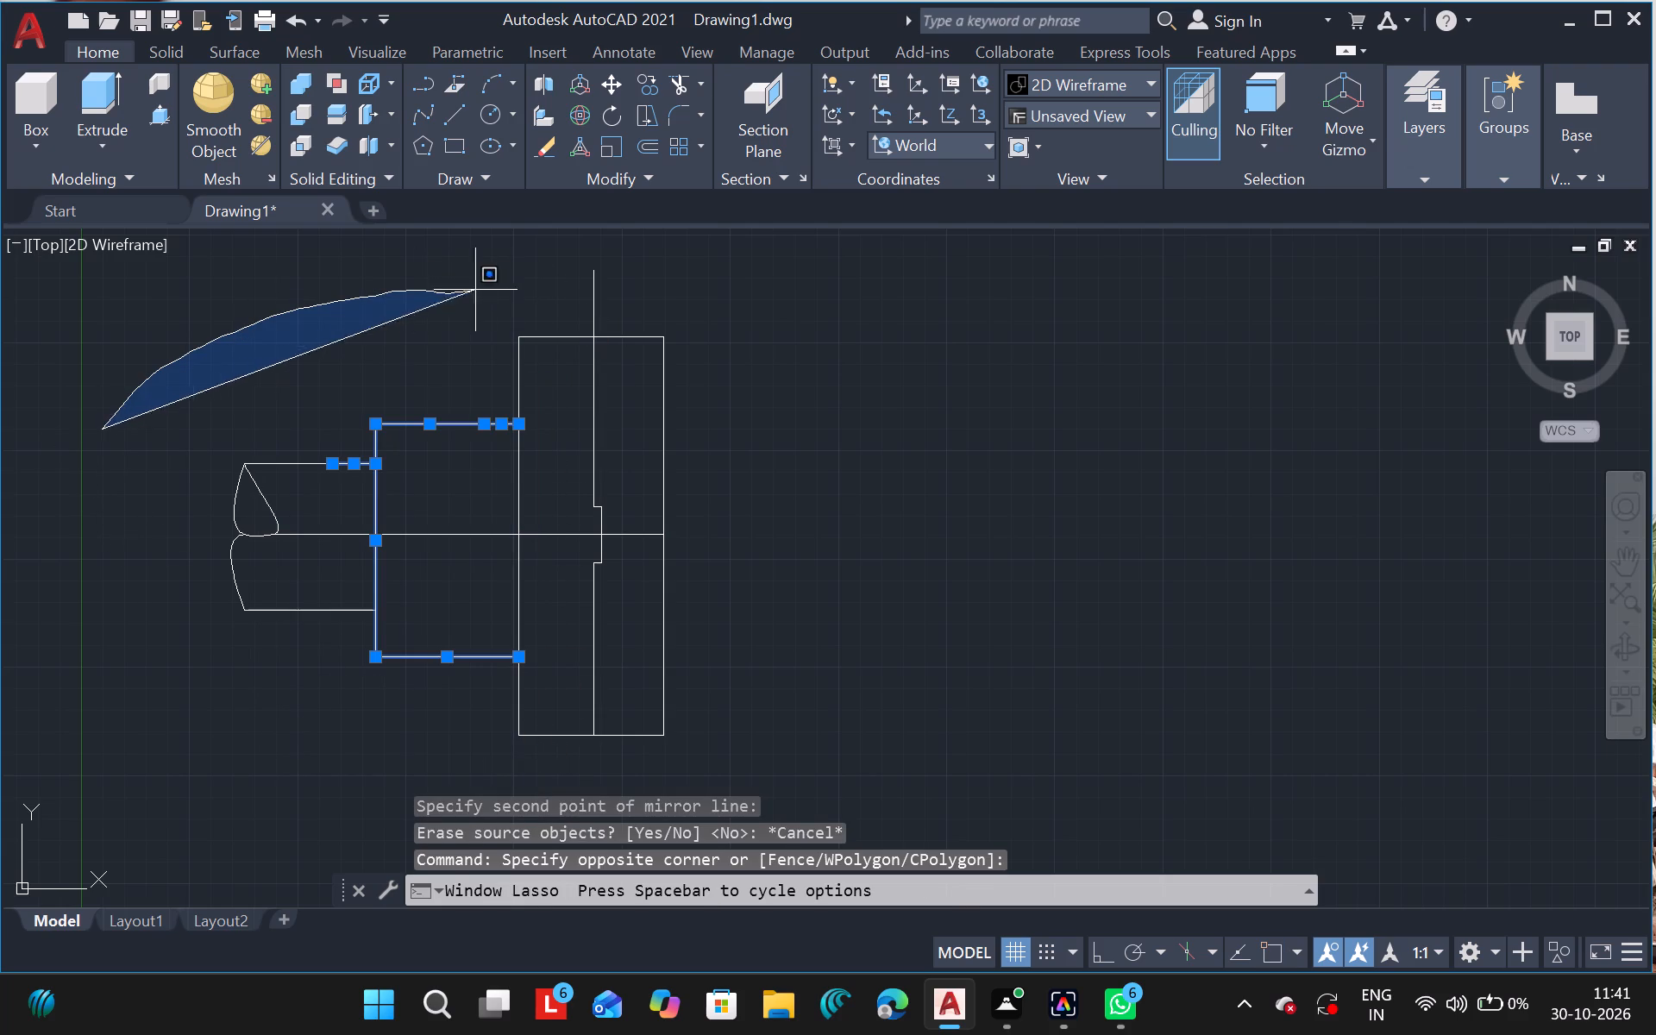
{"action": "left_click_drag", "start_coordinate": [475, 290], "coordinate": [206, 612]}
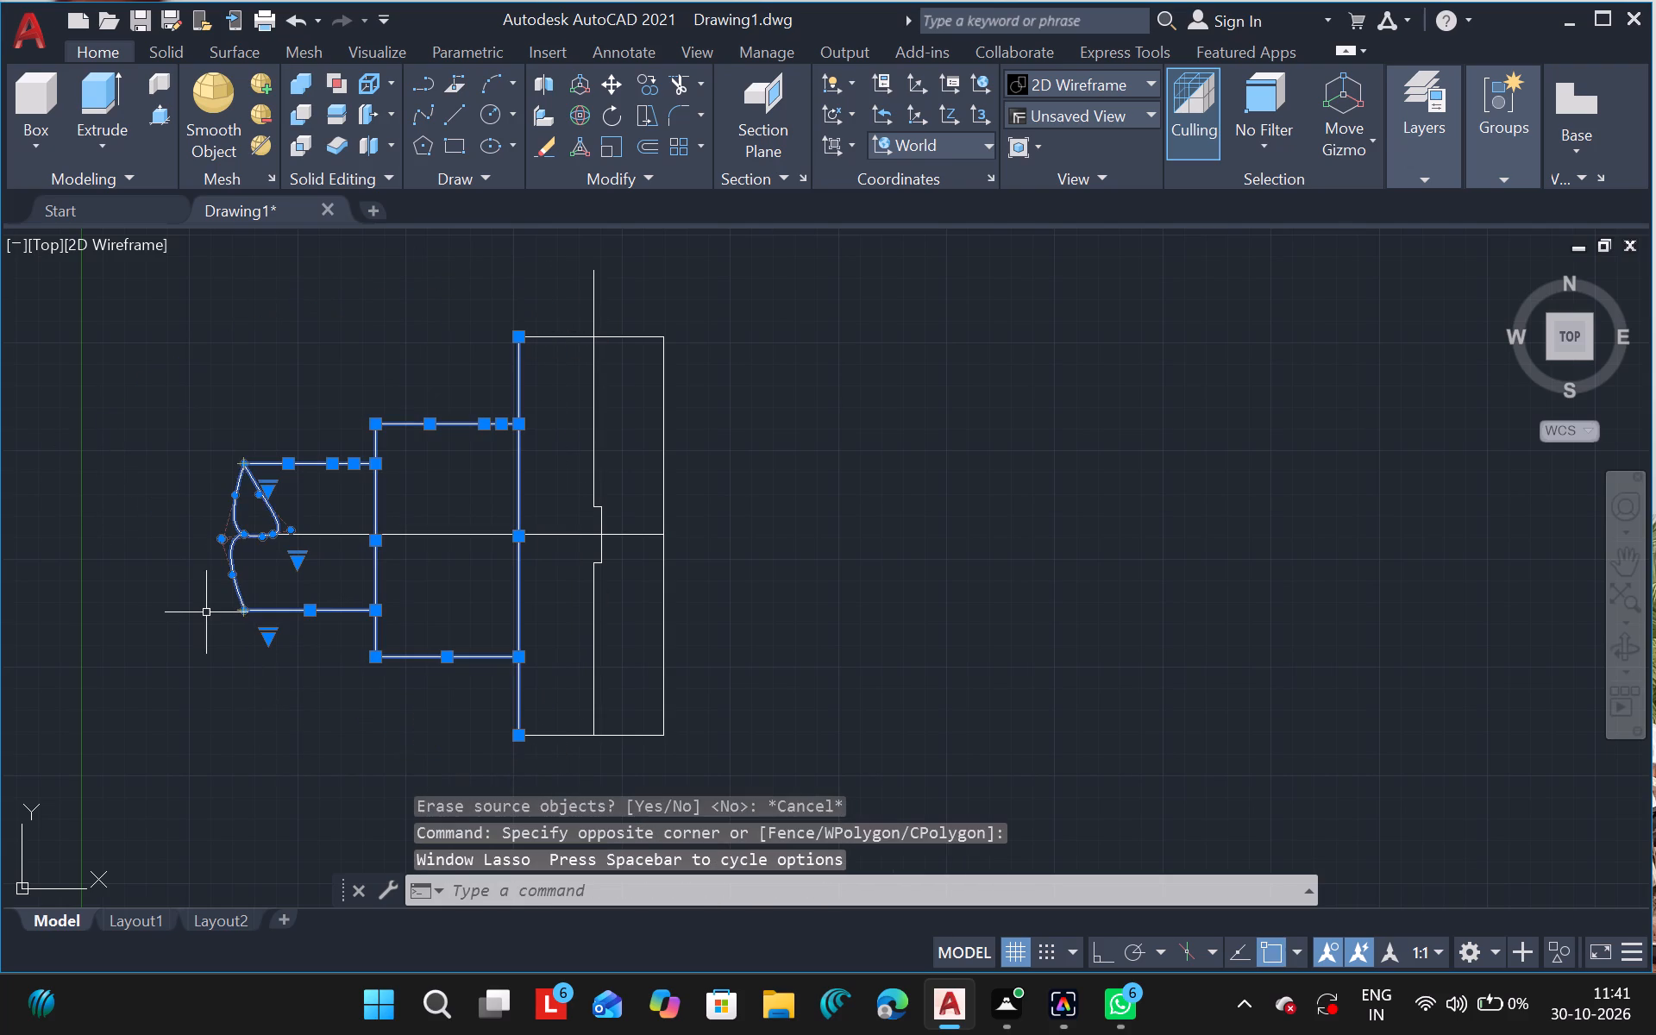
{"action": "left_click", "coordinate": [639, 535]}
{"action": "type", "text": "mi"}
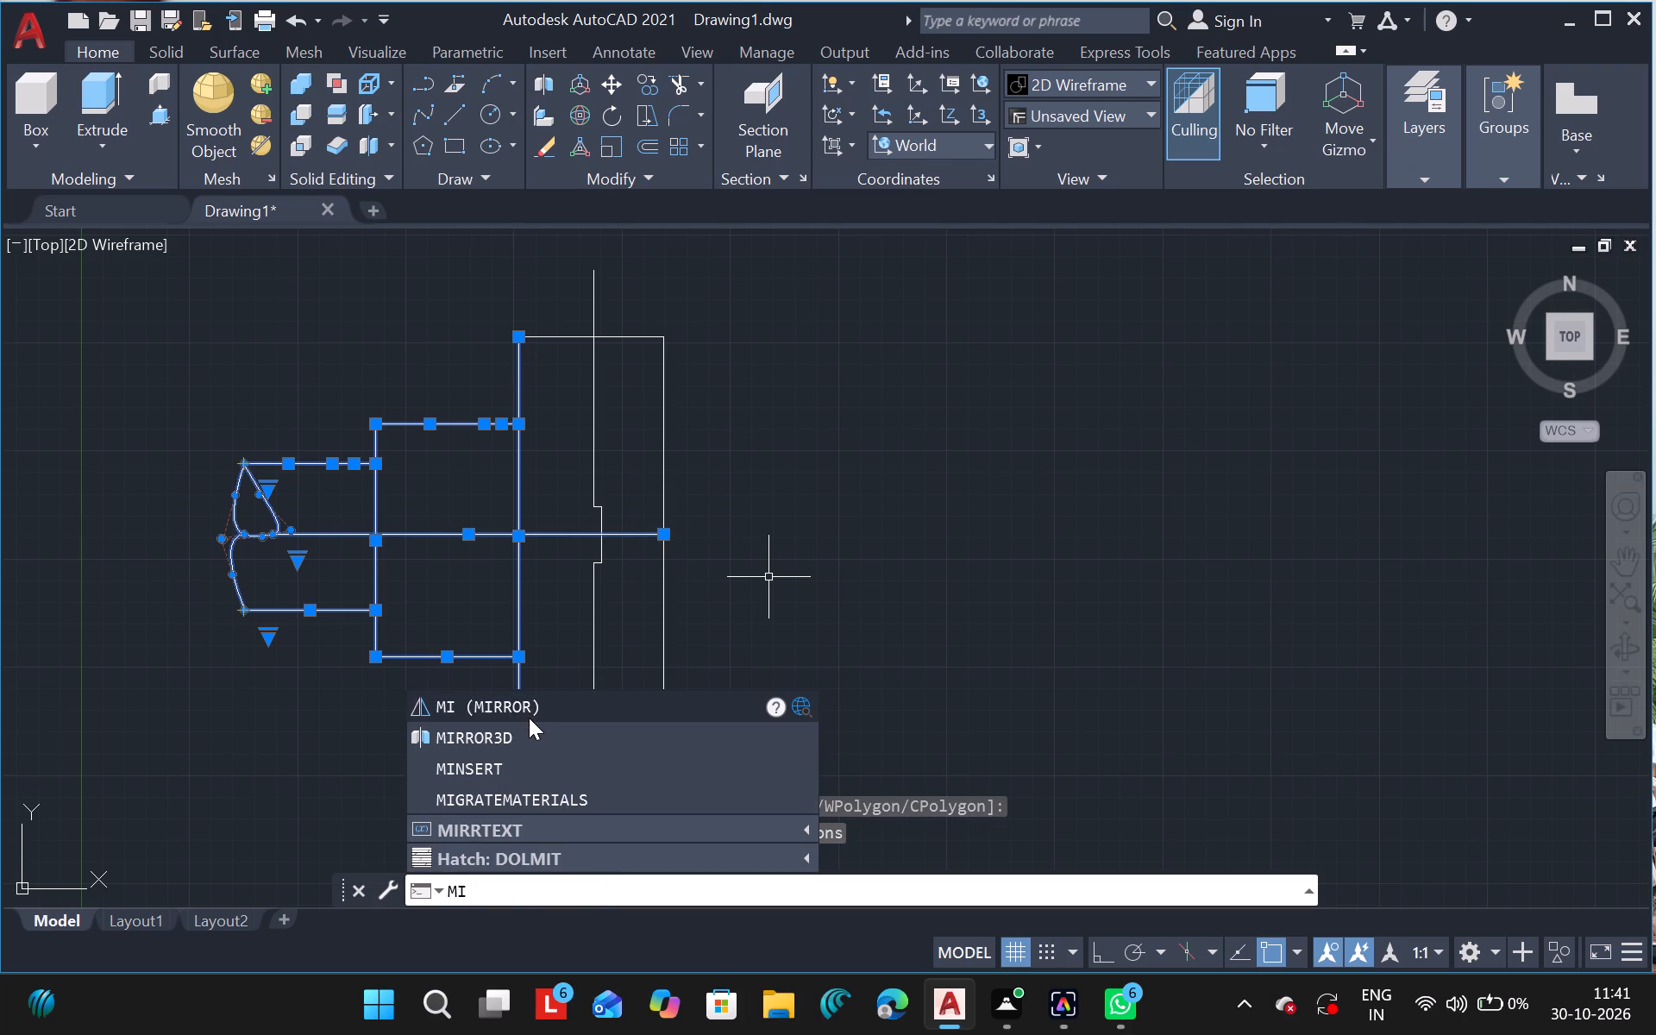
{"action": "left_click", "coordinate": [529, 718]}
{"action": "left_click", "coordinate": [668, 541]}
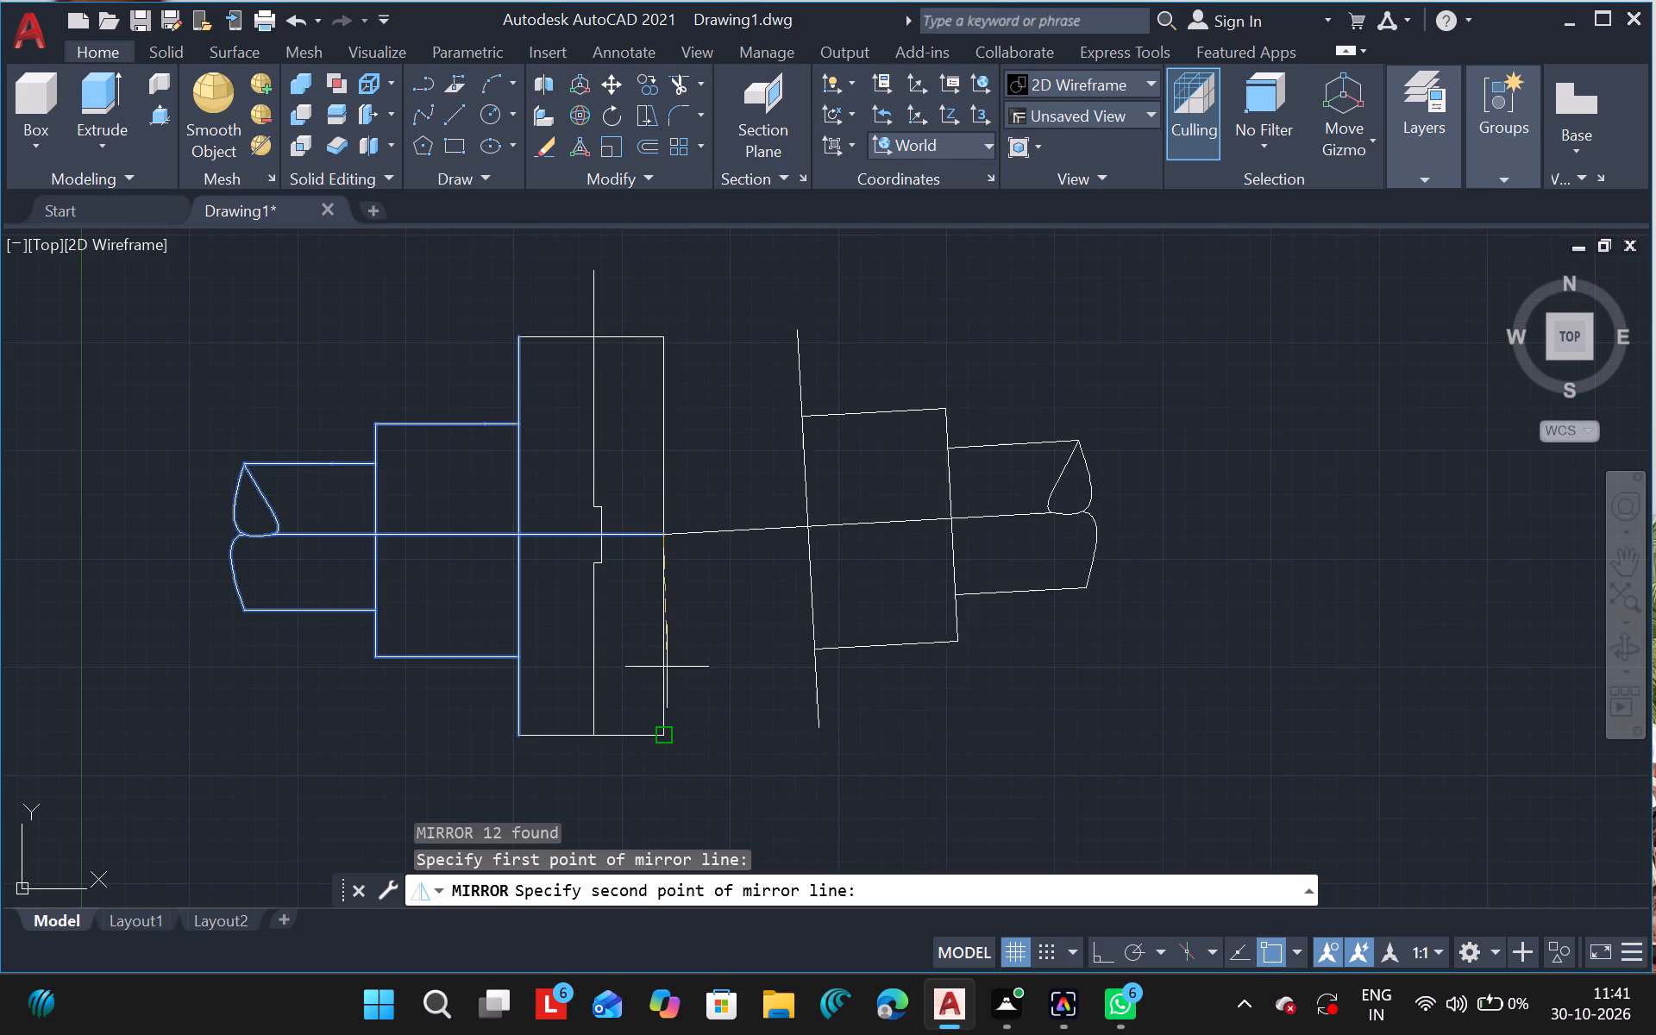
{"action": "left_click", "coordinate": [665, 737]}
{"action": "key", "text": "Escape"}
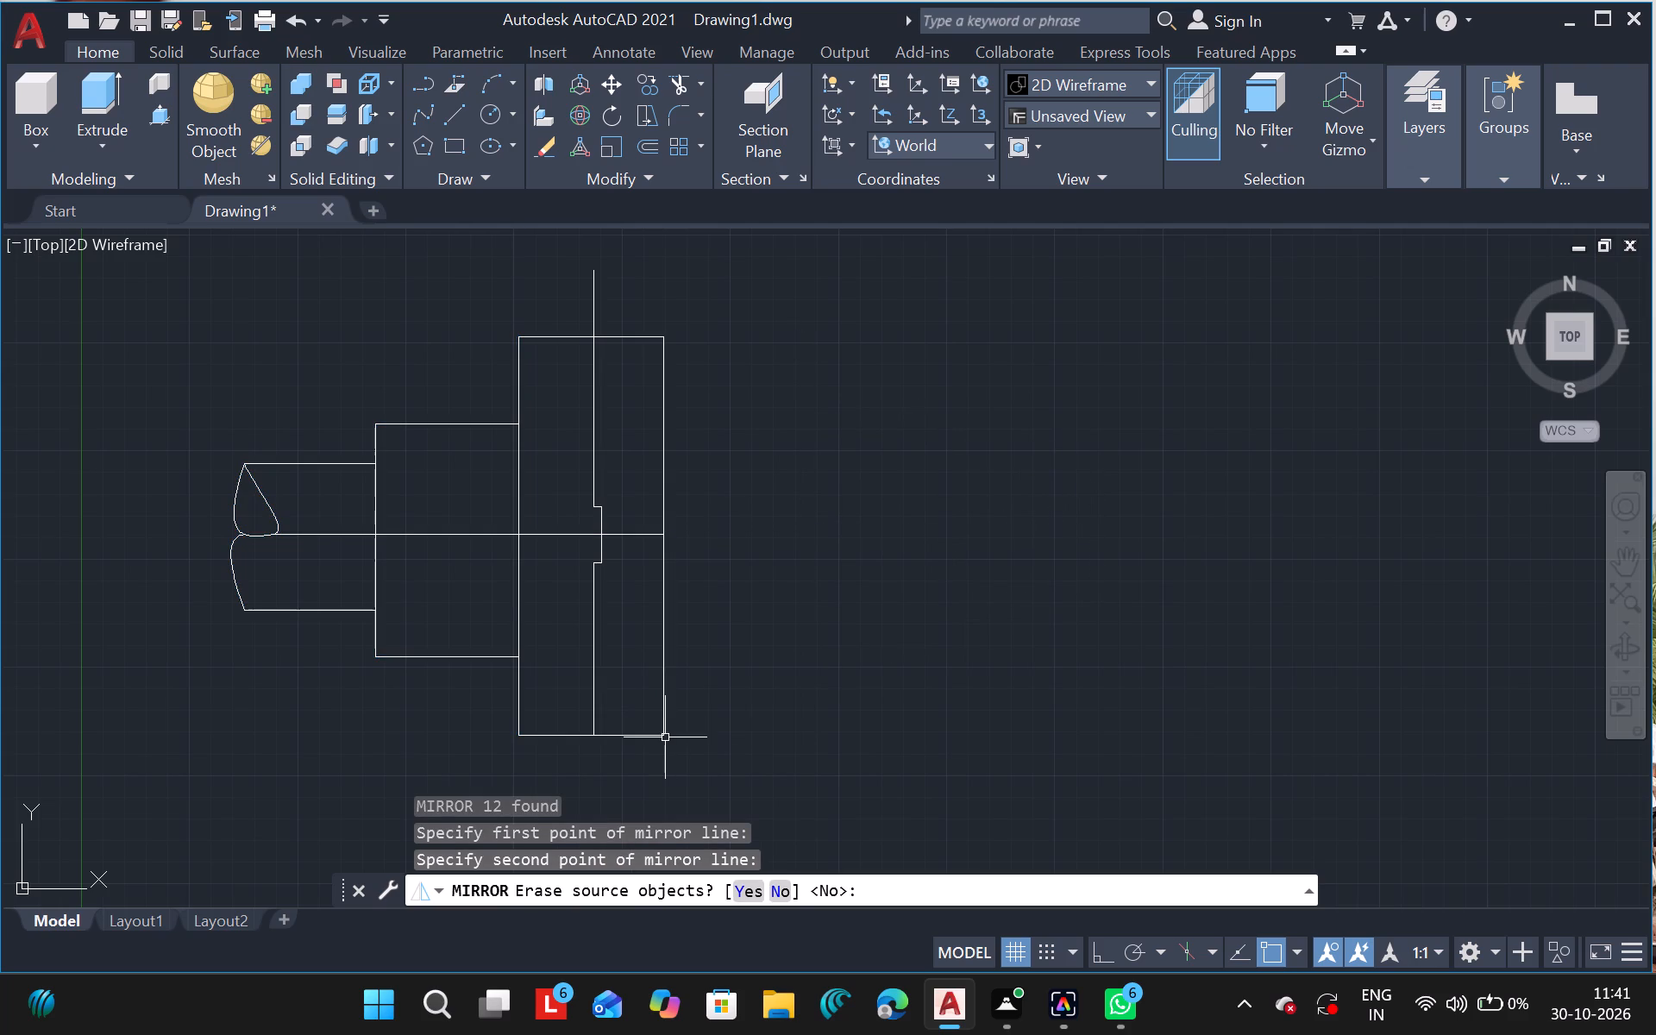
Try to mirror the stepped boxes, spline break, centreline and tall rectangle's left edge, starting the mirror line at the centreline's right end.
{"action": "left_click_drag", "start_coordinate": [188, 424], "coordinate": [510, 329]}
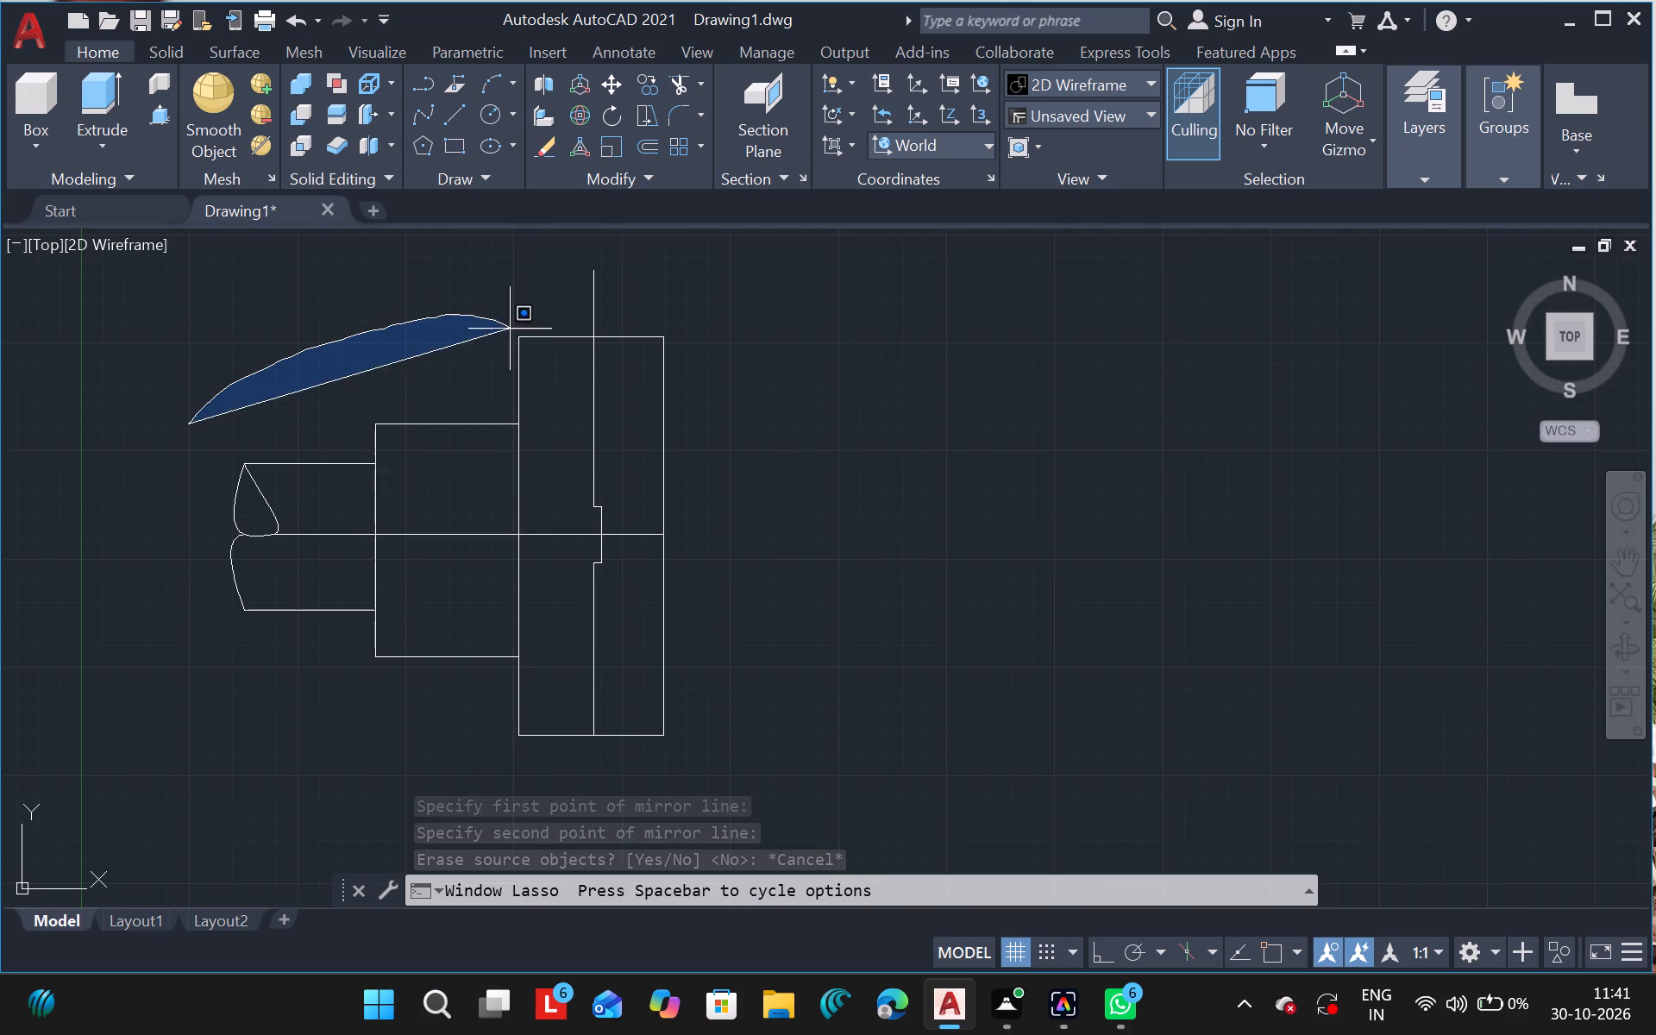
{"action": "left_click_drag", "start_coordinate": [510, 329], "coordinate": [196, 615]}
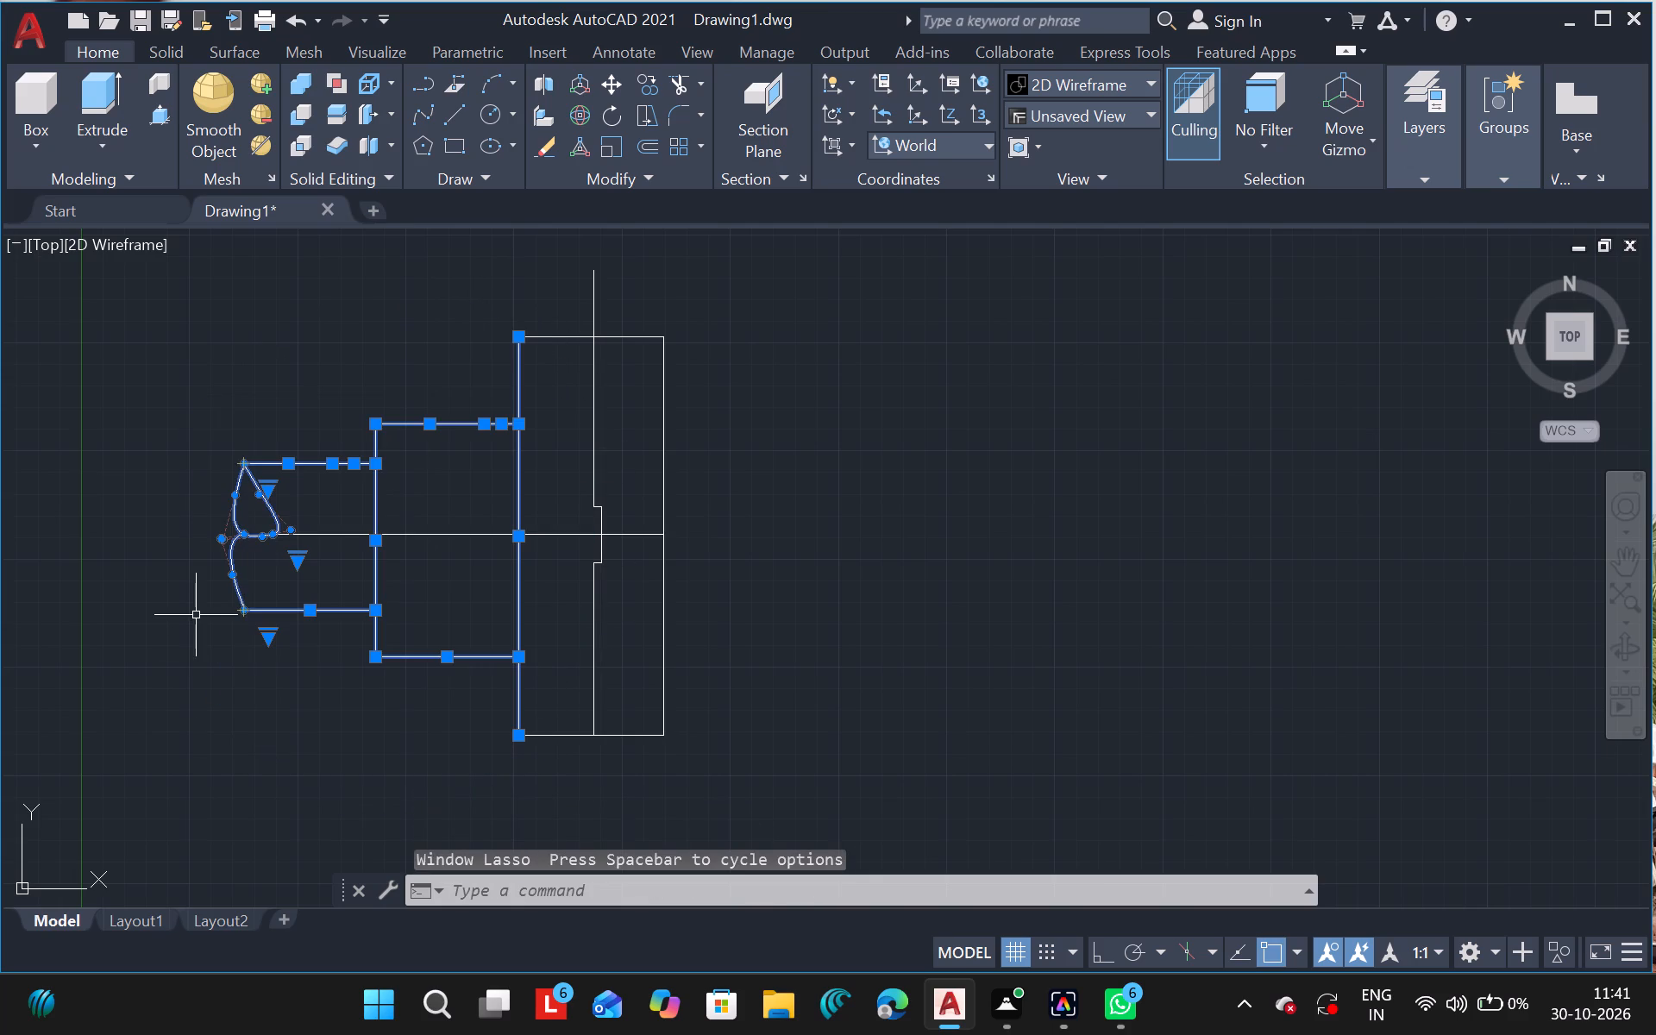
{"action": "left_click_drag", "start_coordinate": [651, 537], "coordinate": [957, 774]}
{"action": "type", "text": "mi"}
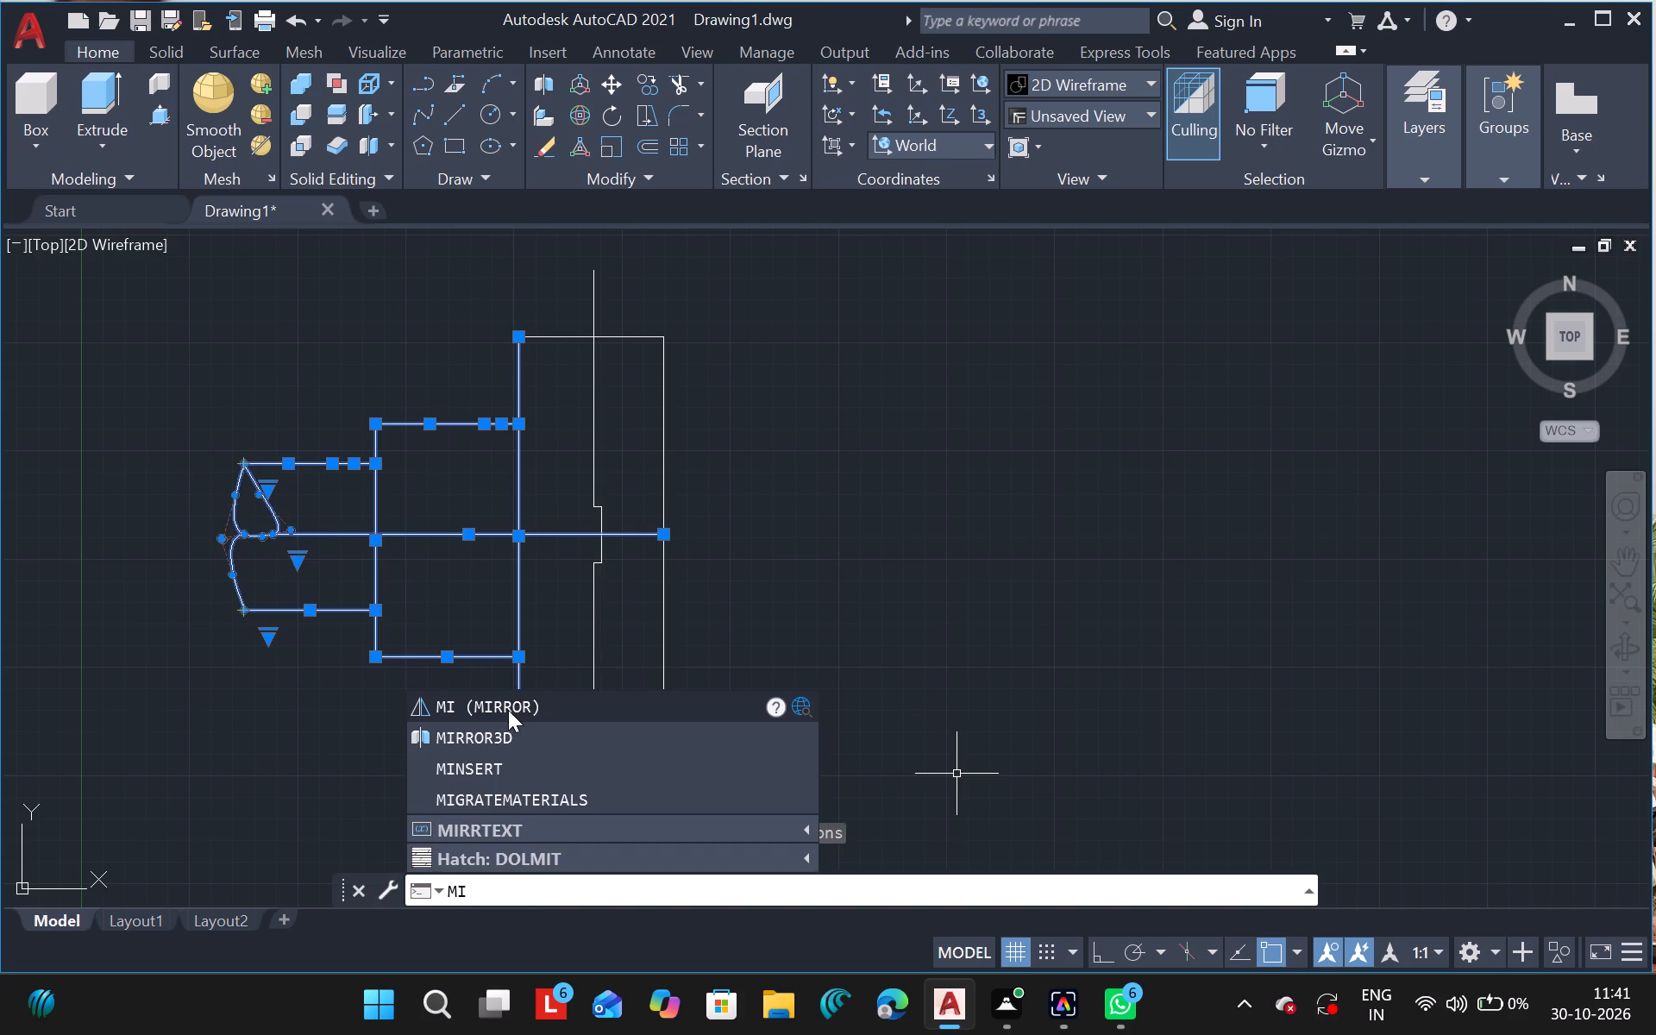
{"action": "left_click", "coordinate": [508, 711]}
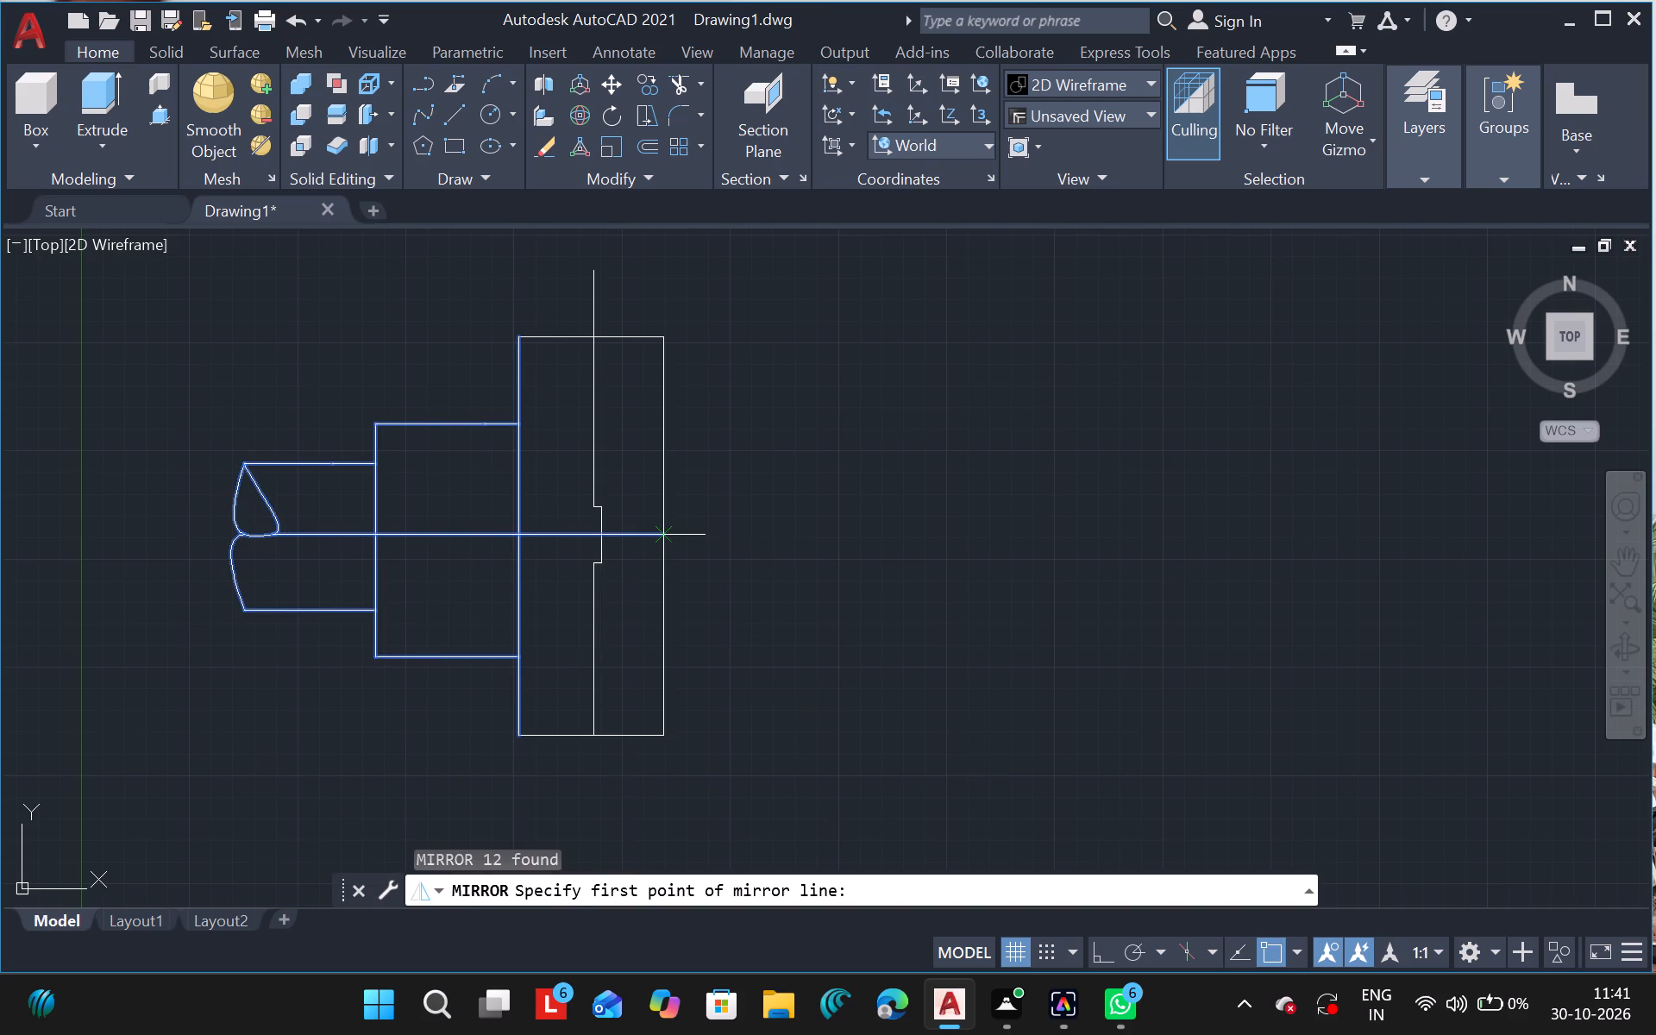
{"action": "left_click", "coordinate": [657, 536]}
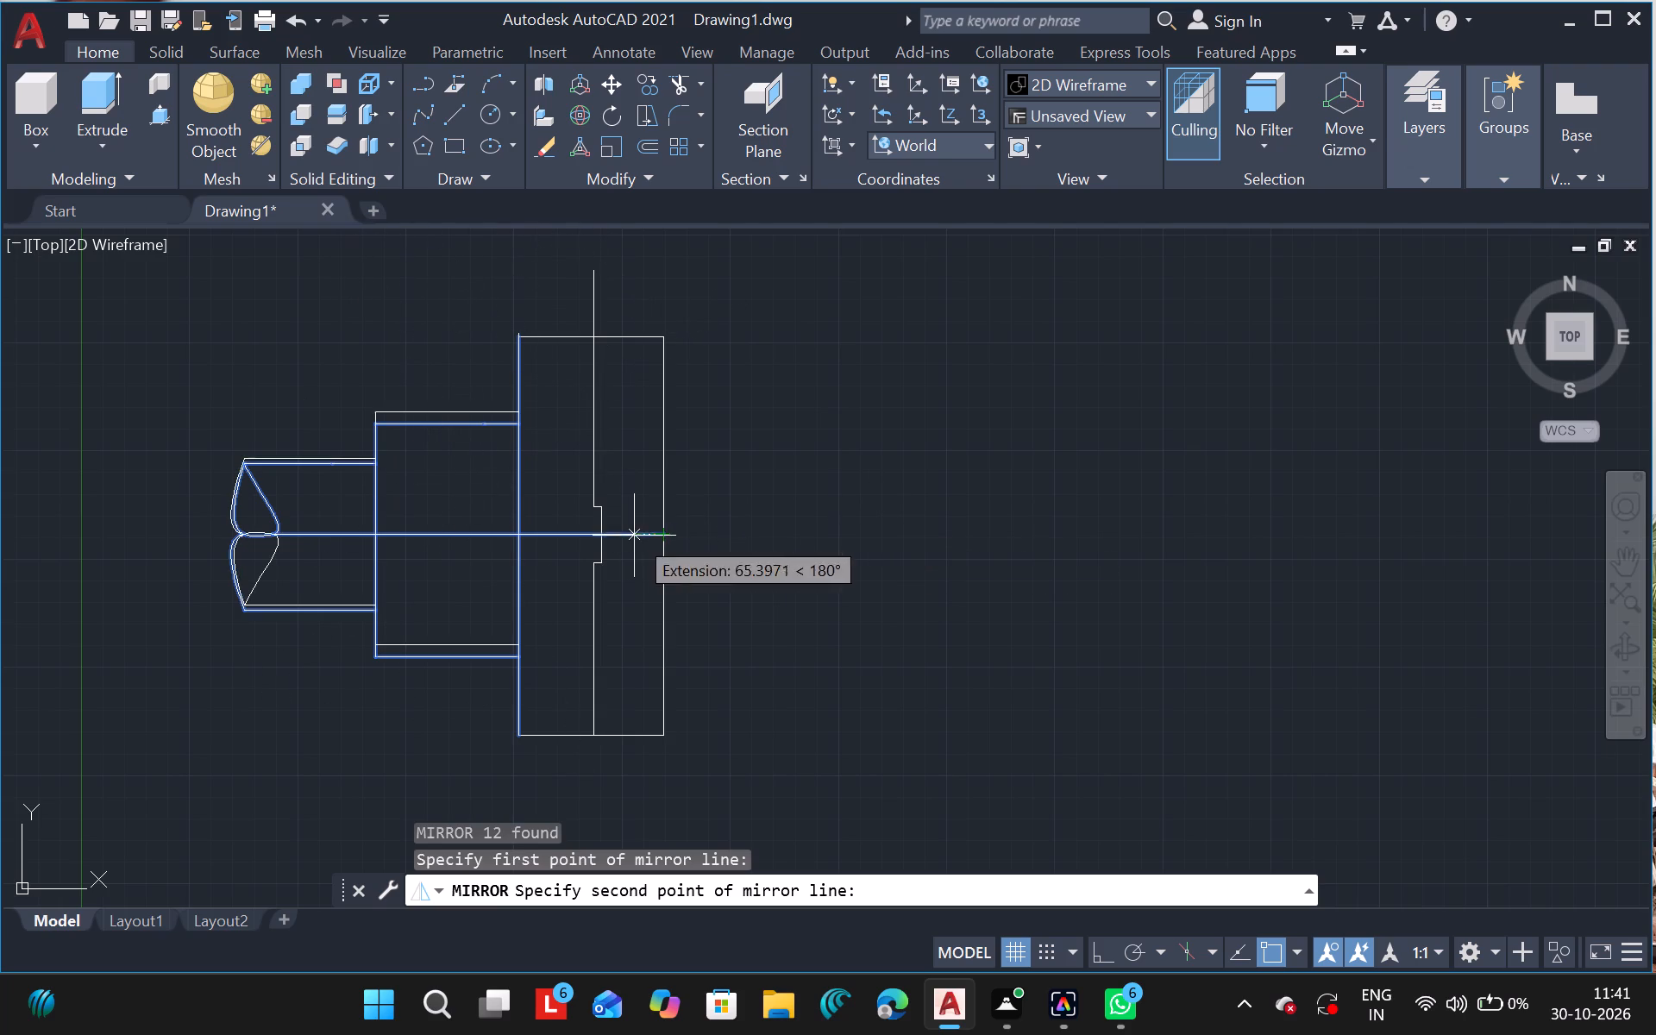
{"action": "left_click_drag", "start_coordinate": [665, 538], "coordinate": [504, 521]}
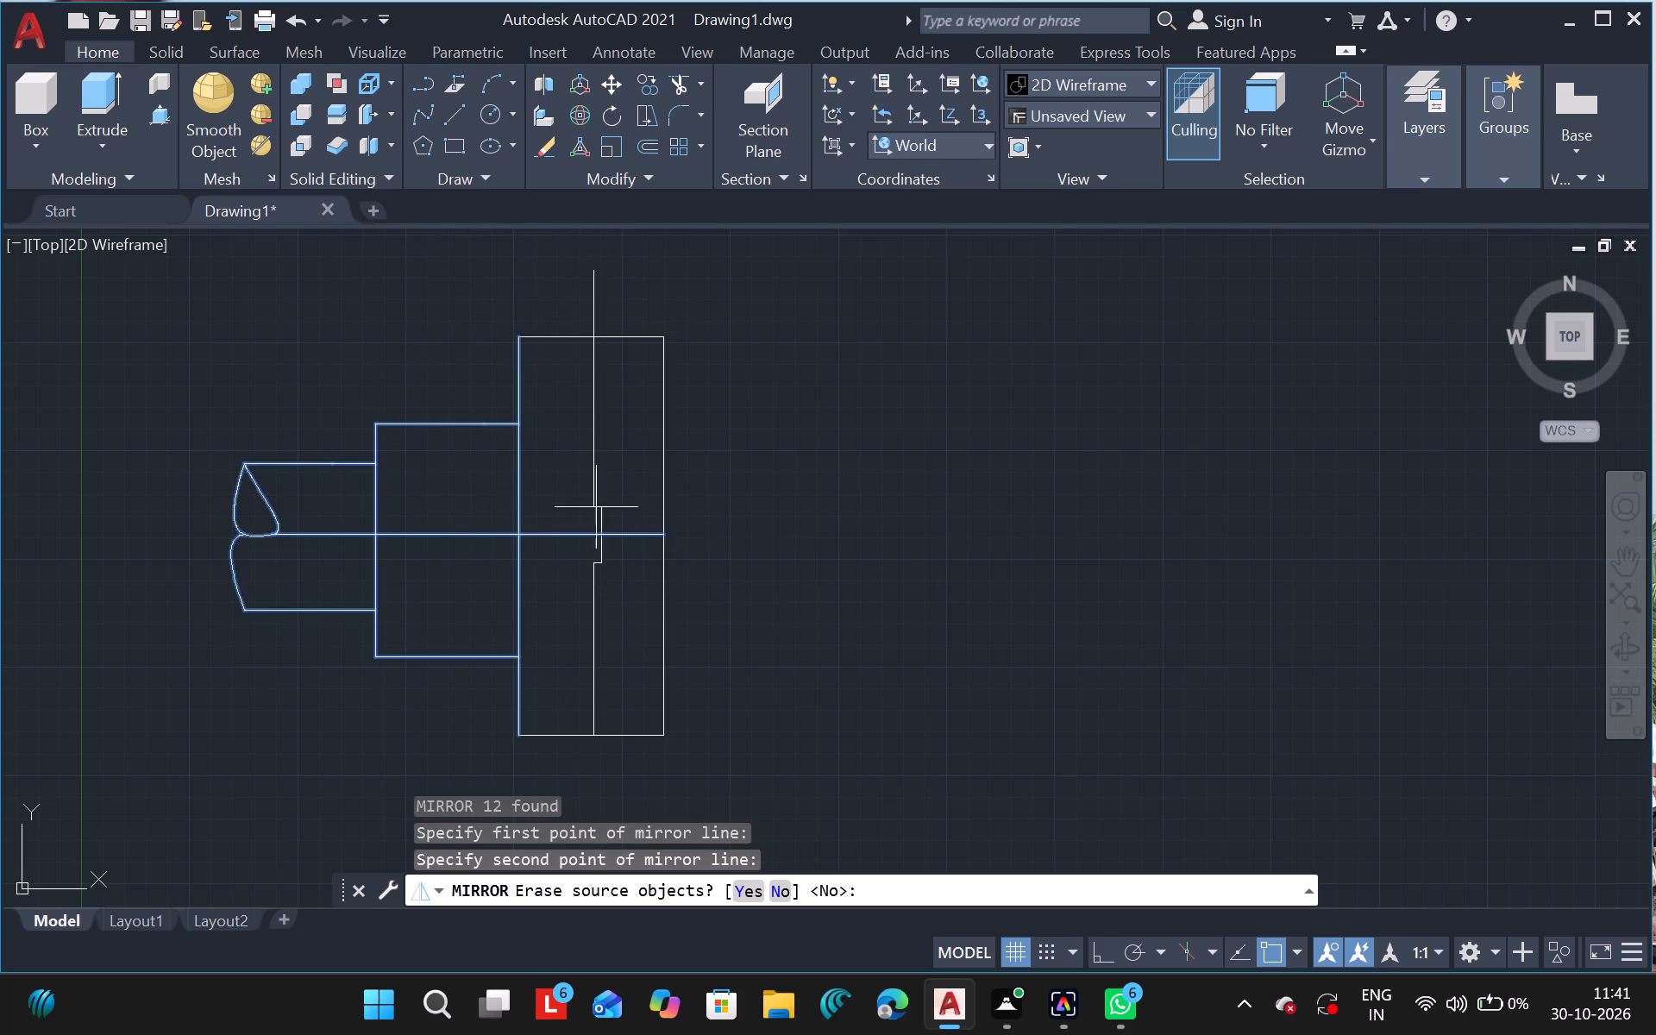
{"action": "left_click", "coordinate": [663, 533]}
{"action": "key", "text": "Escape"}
Mirror the stepped boxes, spline break, centreline and tall rectangle's left edge about the tall rectangle's right edge, keeping the originals.
{"action": "left_click_drag", "start_coordinate": [190, 310], "coordinate": [366, 295]}
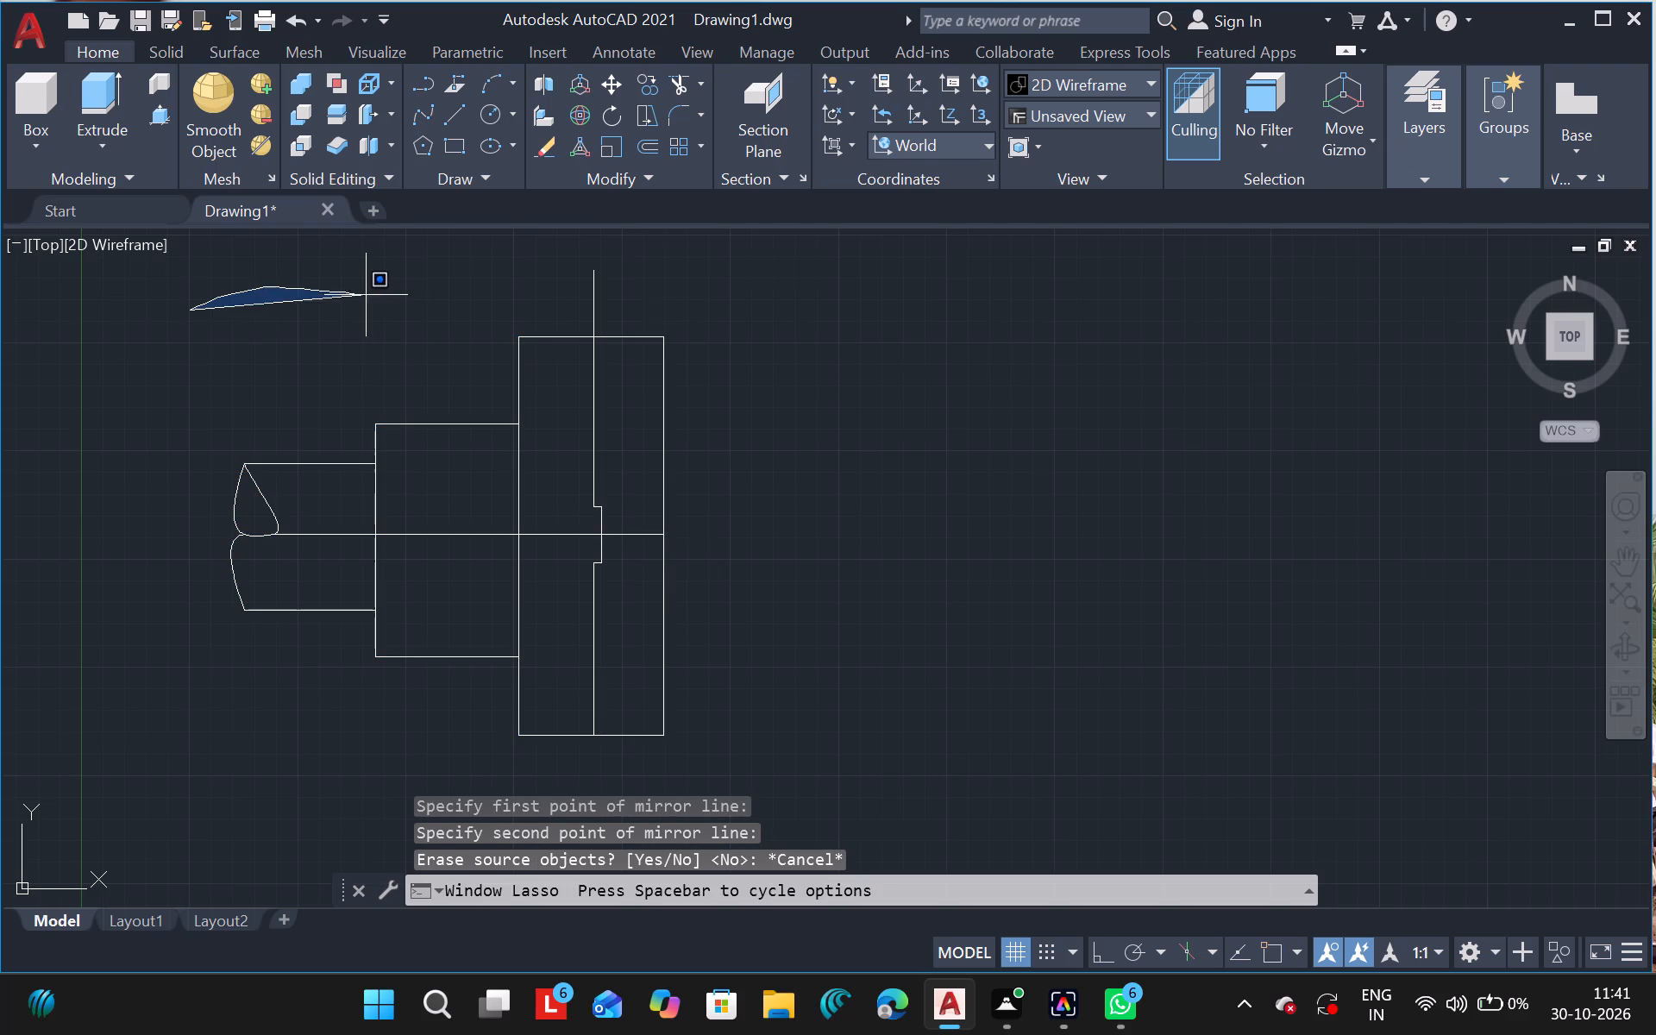
{"action": "left_click_drag", "start_coordinate": [366, 295], "coordinate": [174, 629]}
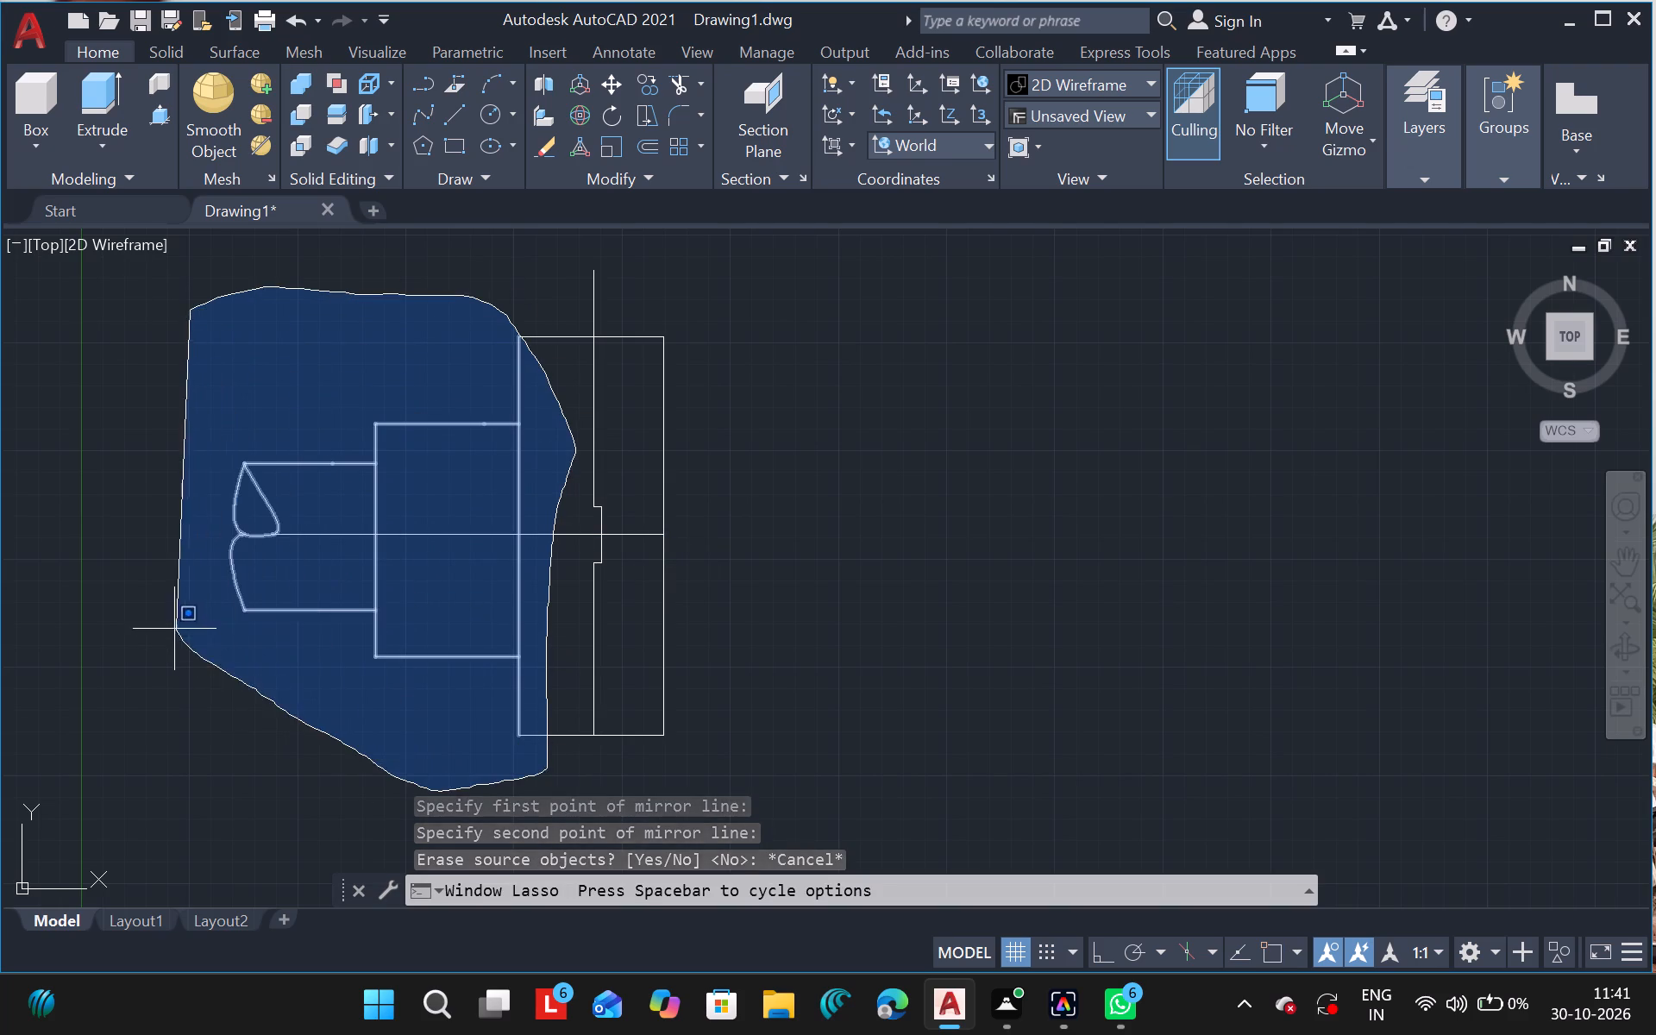
{"action": "left_click_drag", "start_coordinate": [174, 629], "coordinate": [174, 627]}
{"action": "left_click_drag", "start_coordinate": [649, 533], "coordinate": [674, 533]}
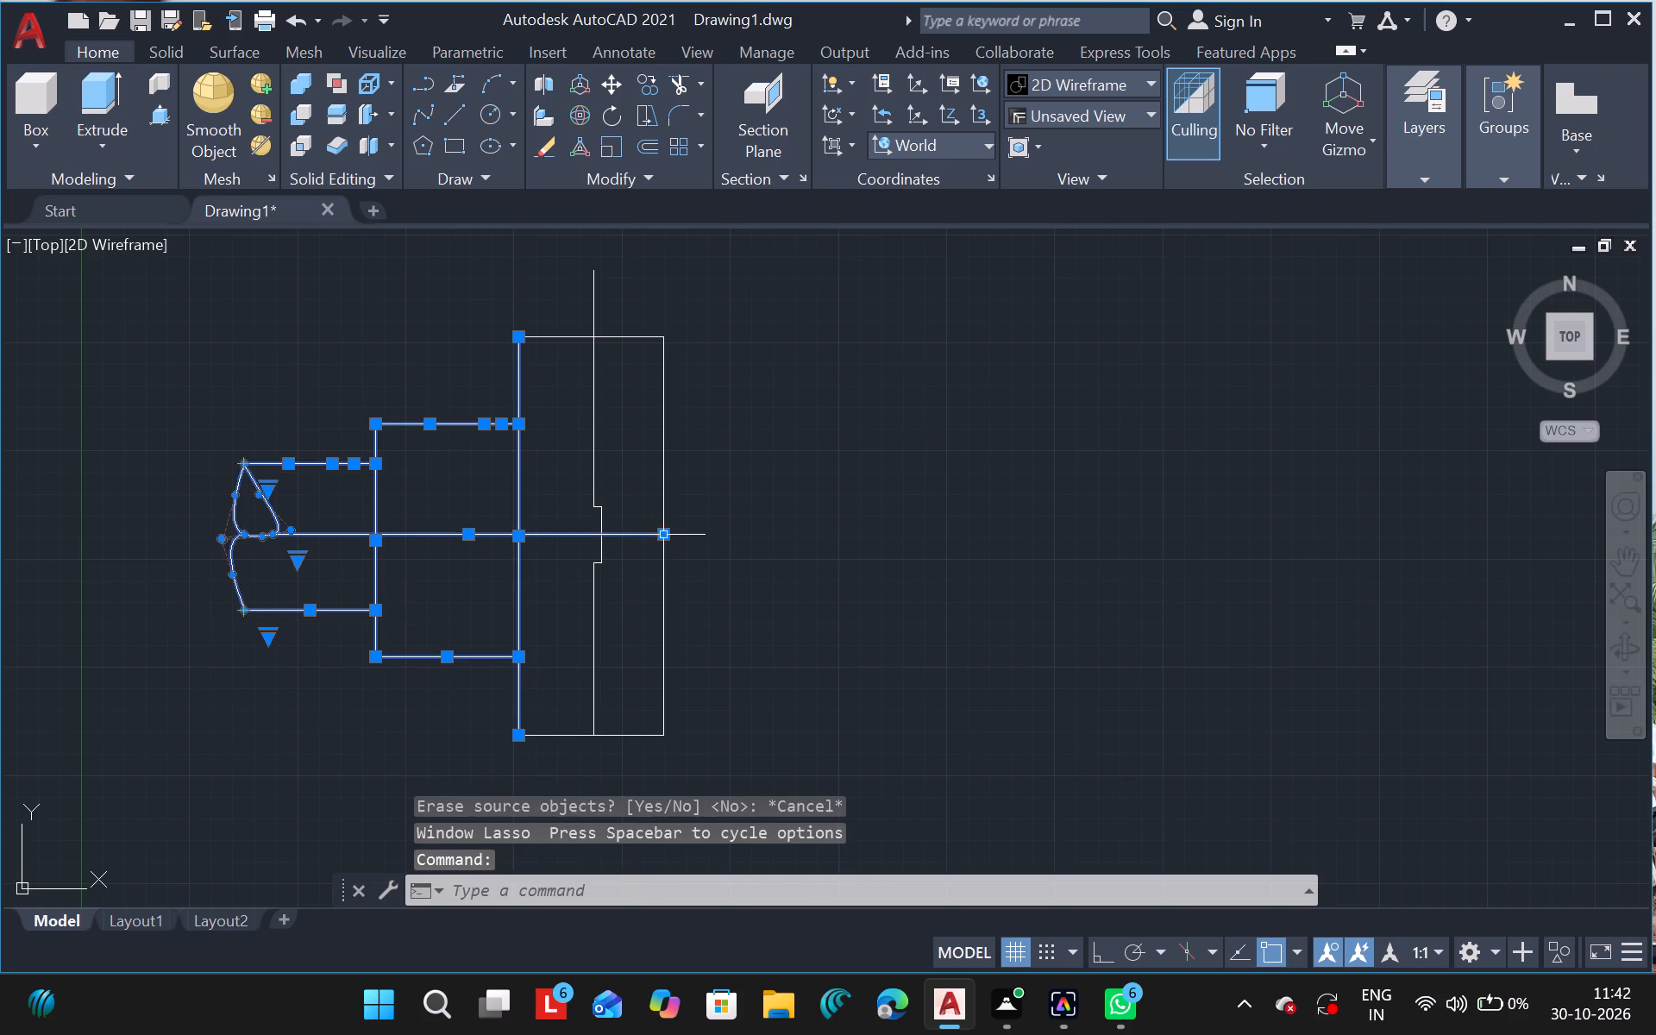
{"action": "left_click_drag", "start_coordinate": [674, 533], "coordinate": [921, 632]}
{"action": "type", "text": "mi"}
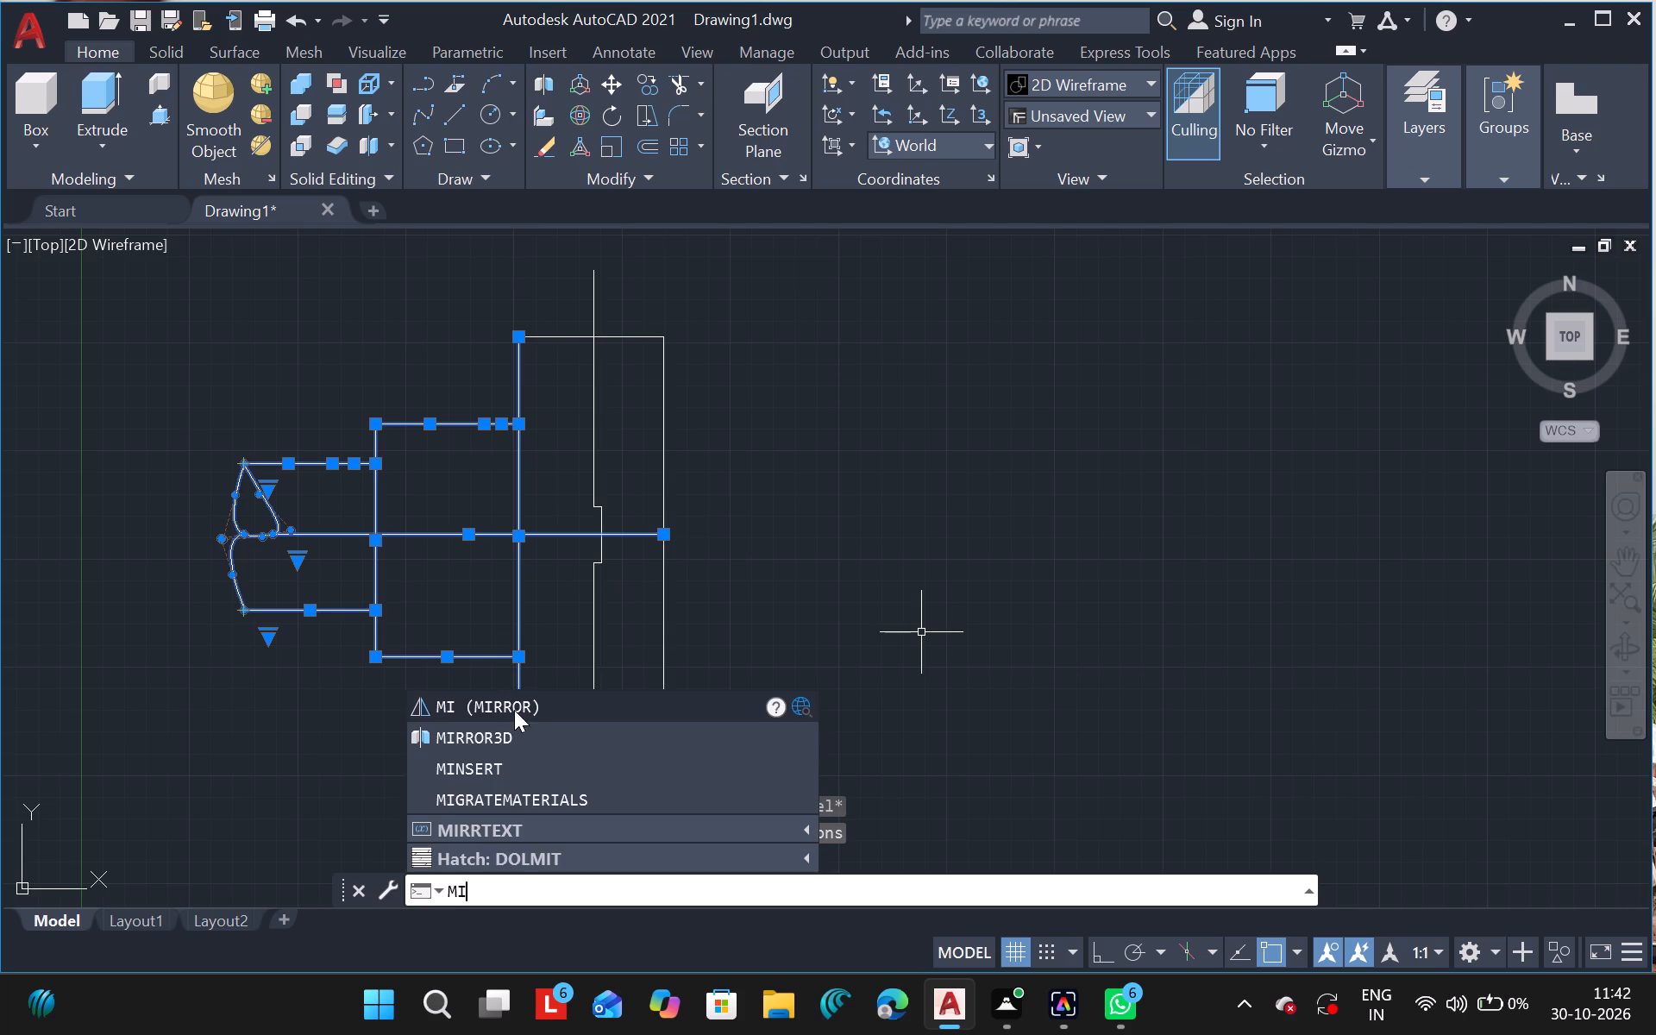
{"action": "left_click", "coordinate": [558, 692]}
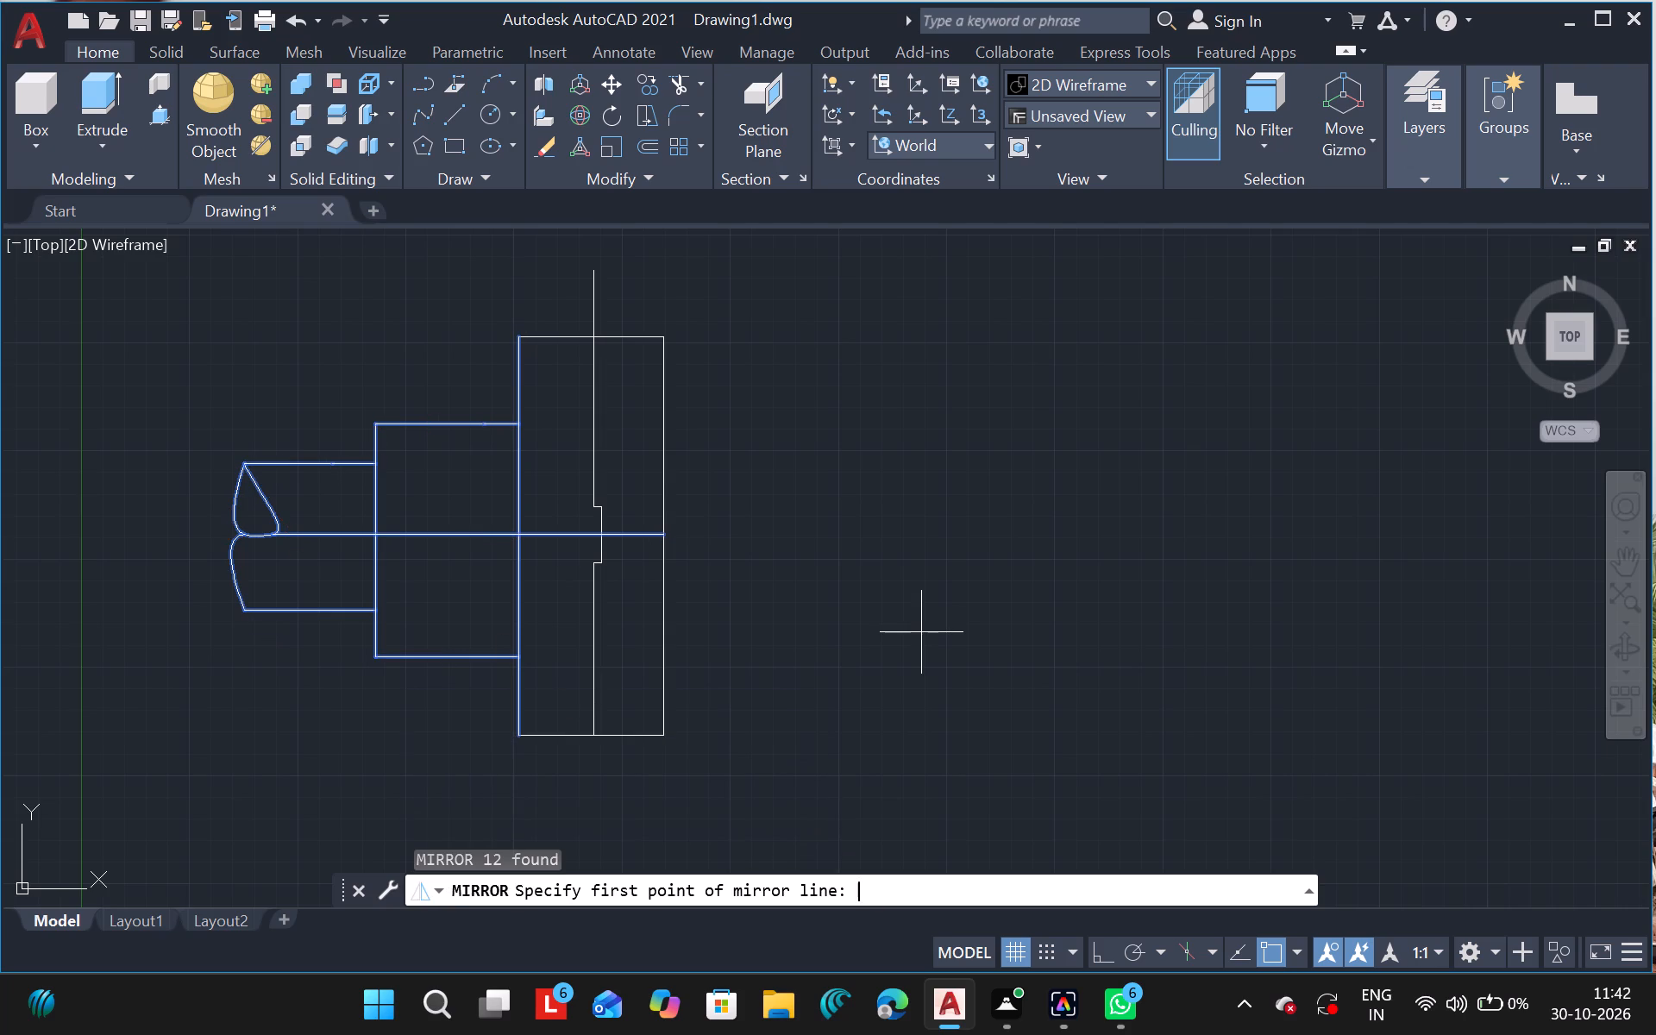
{"action": "left_click", "coordinate": [669, 532]}
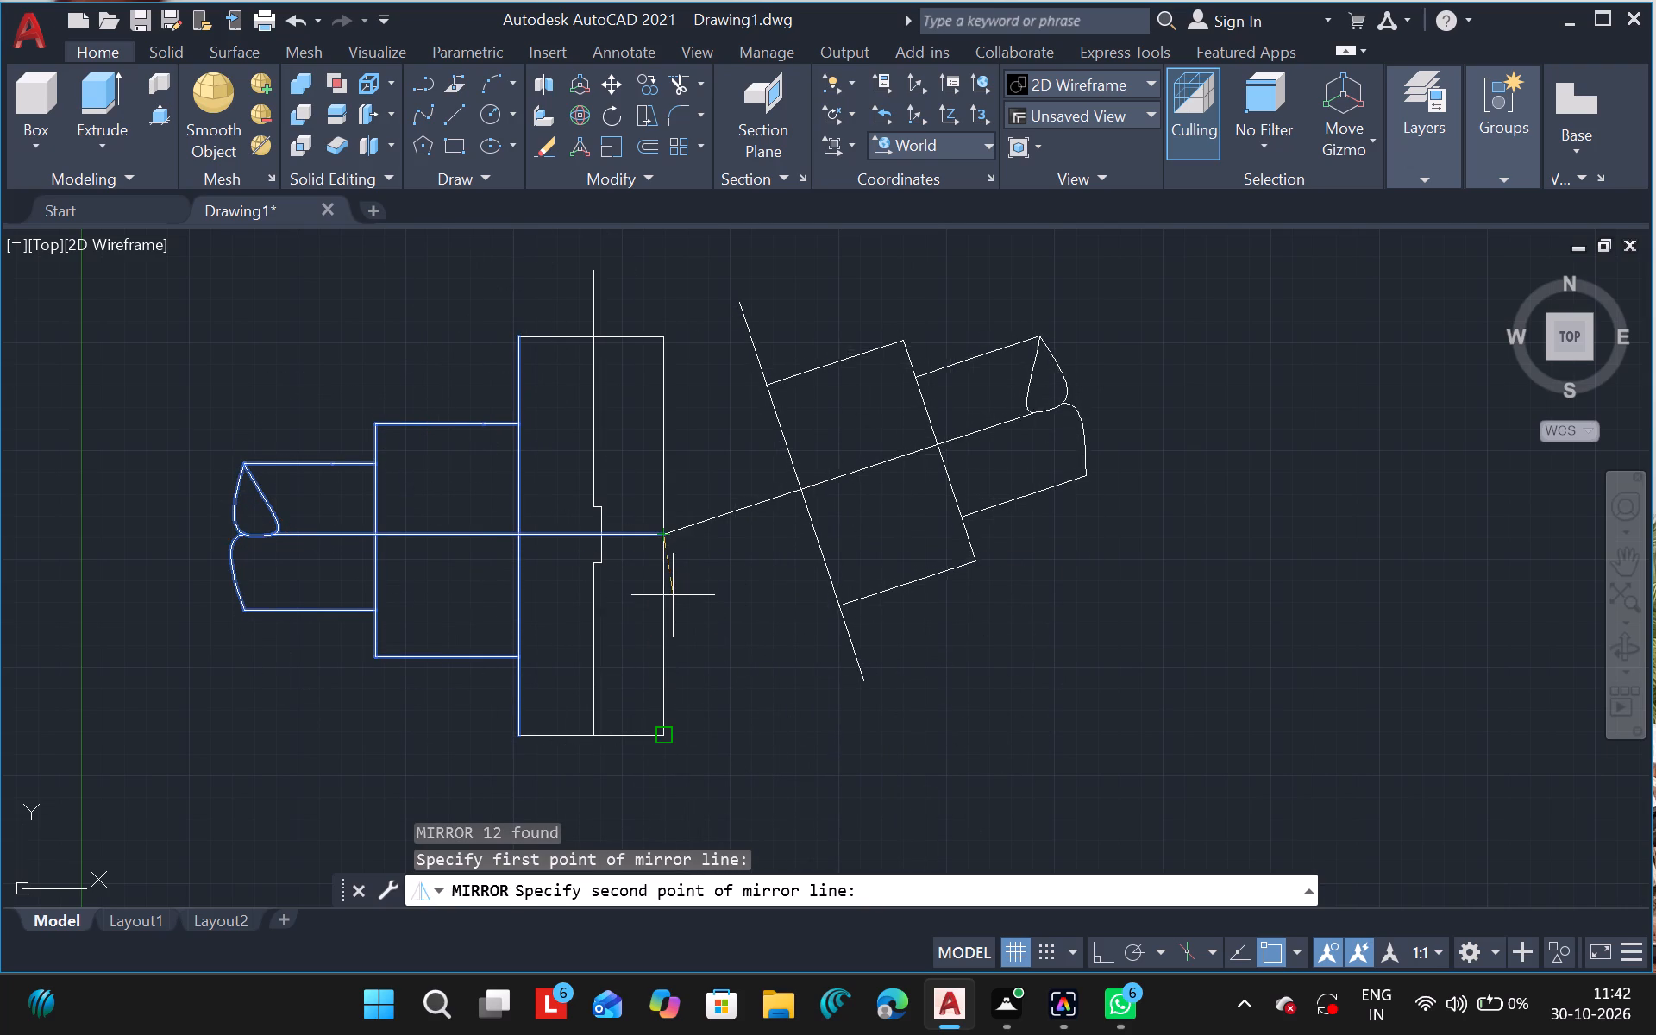
{"action": "left_click", "coordinate": [664, 729]}
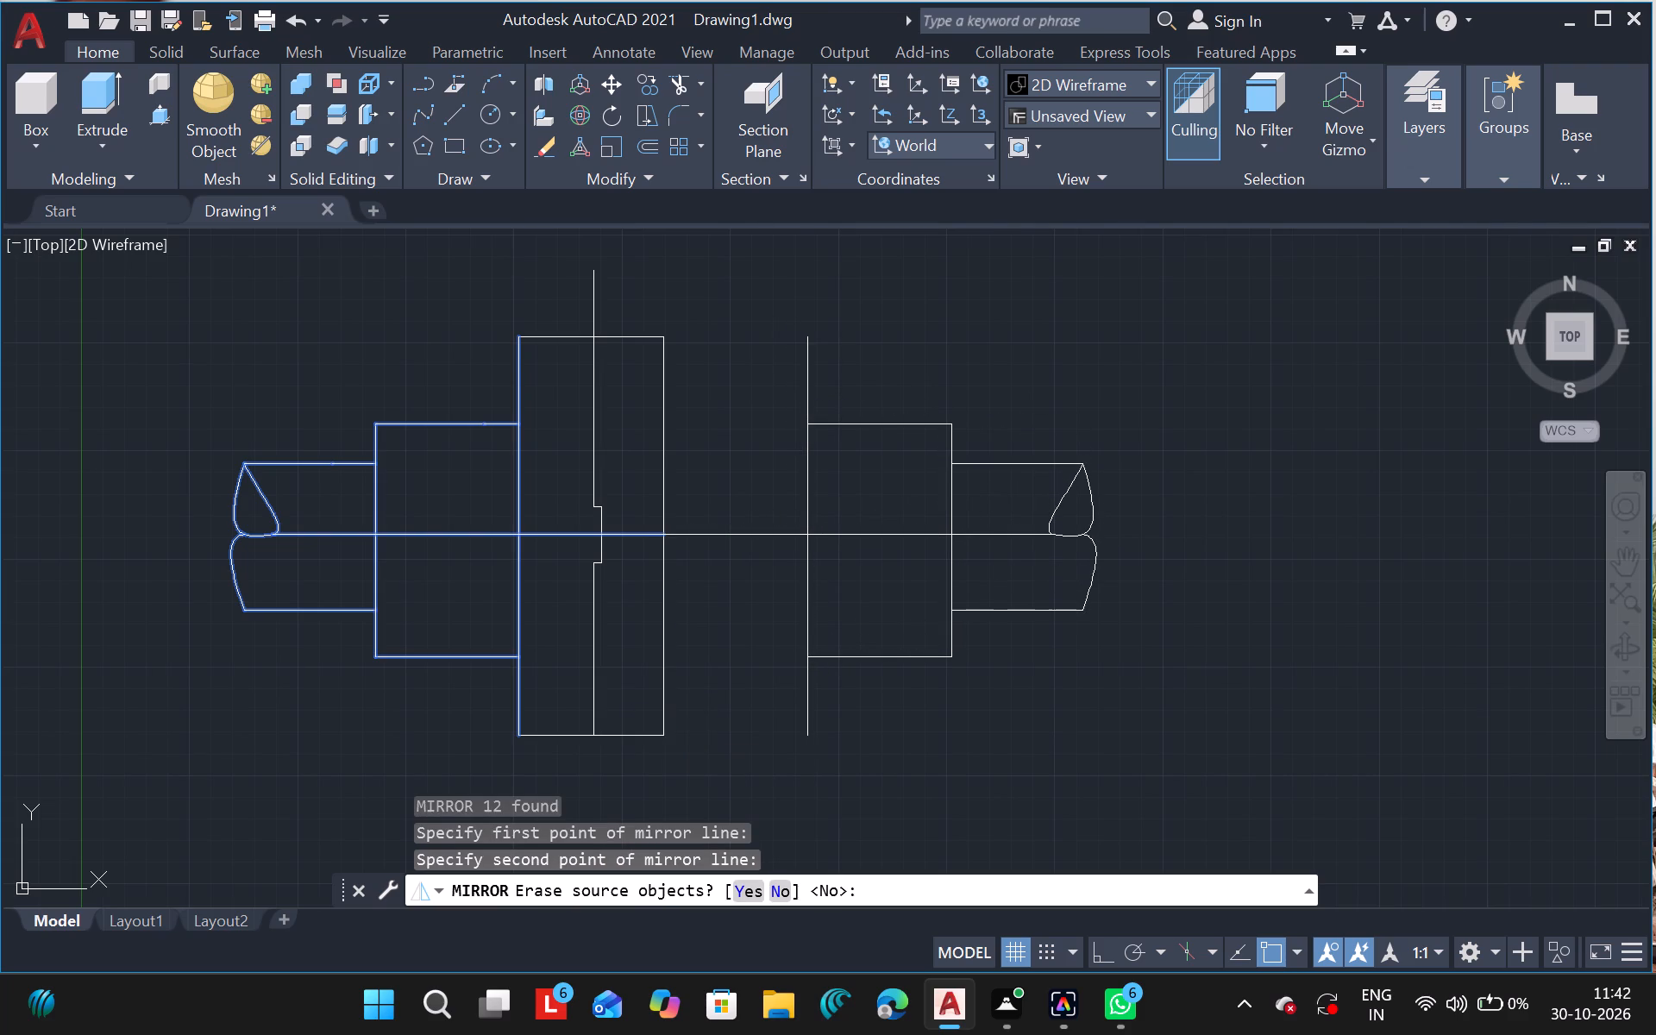
{"action": "key", "text": "Return"}
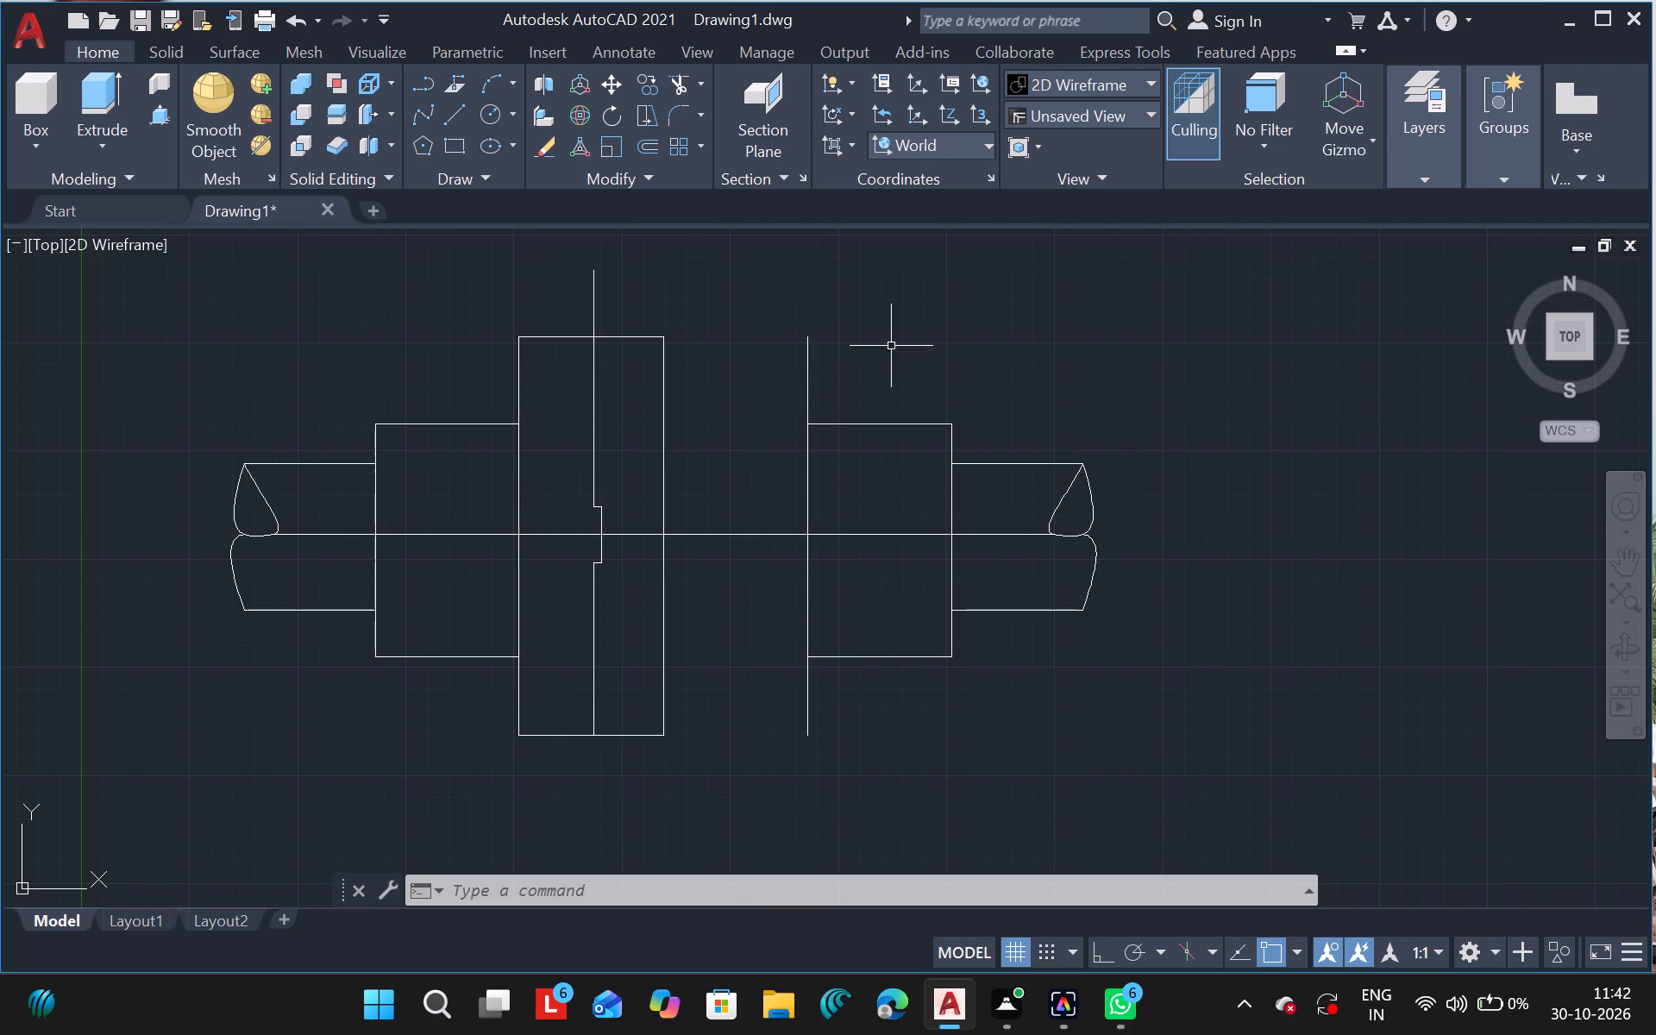
Trim the mirrored tall edge where it extends above and below the larger mirrored box.
{"action": "type", "text": "tr"}
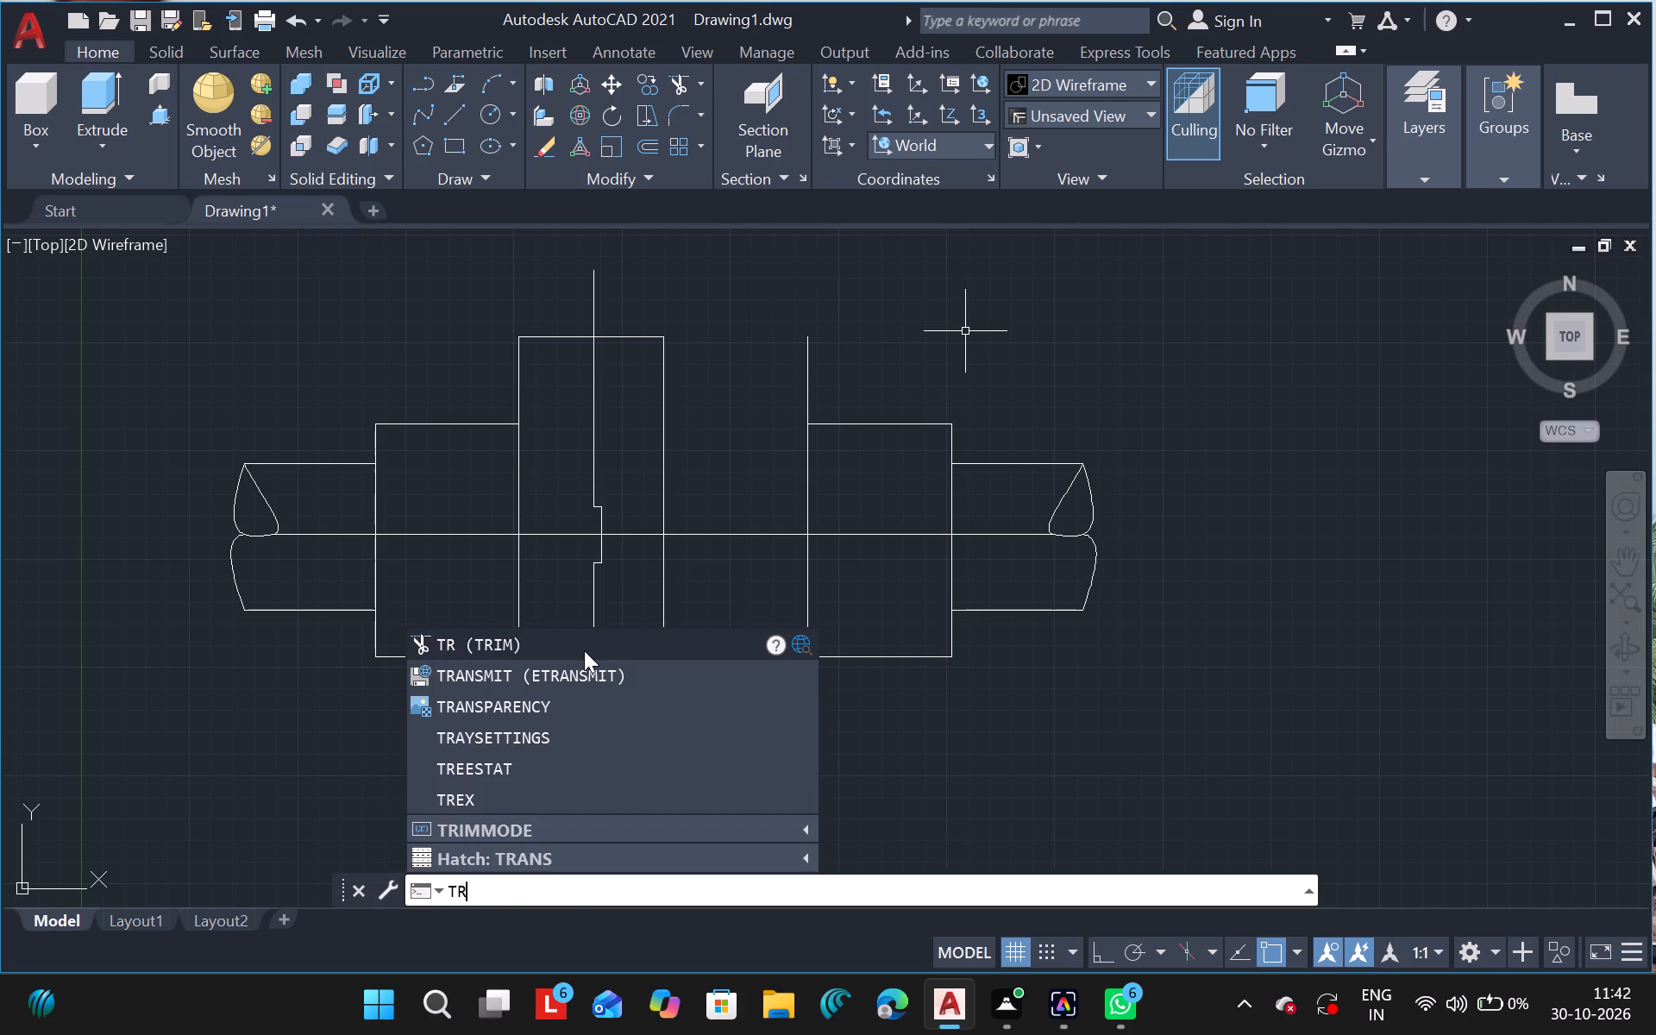
{"action": "left_click", "coordinate": [583, 650]}
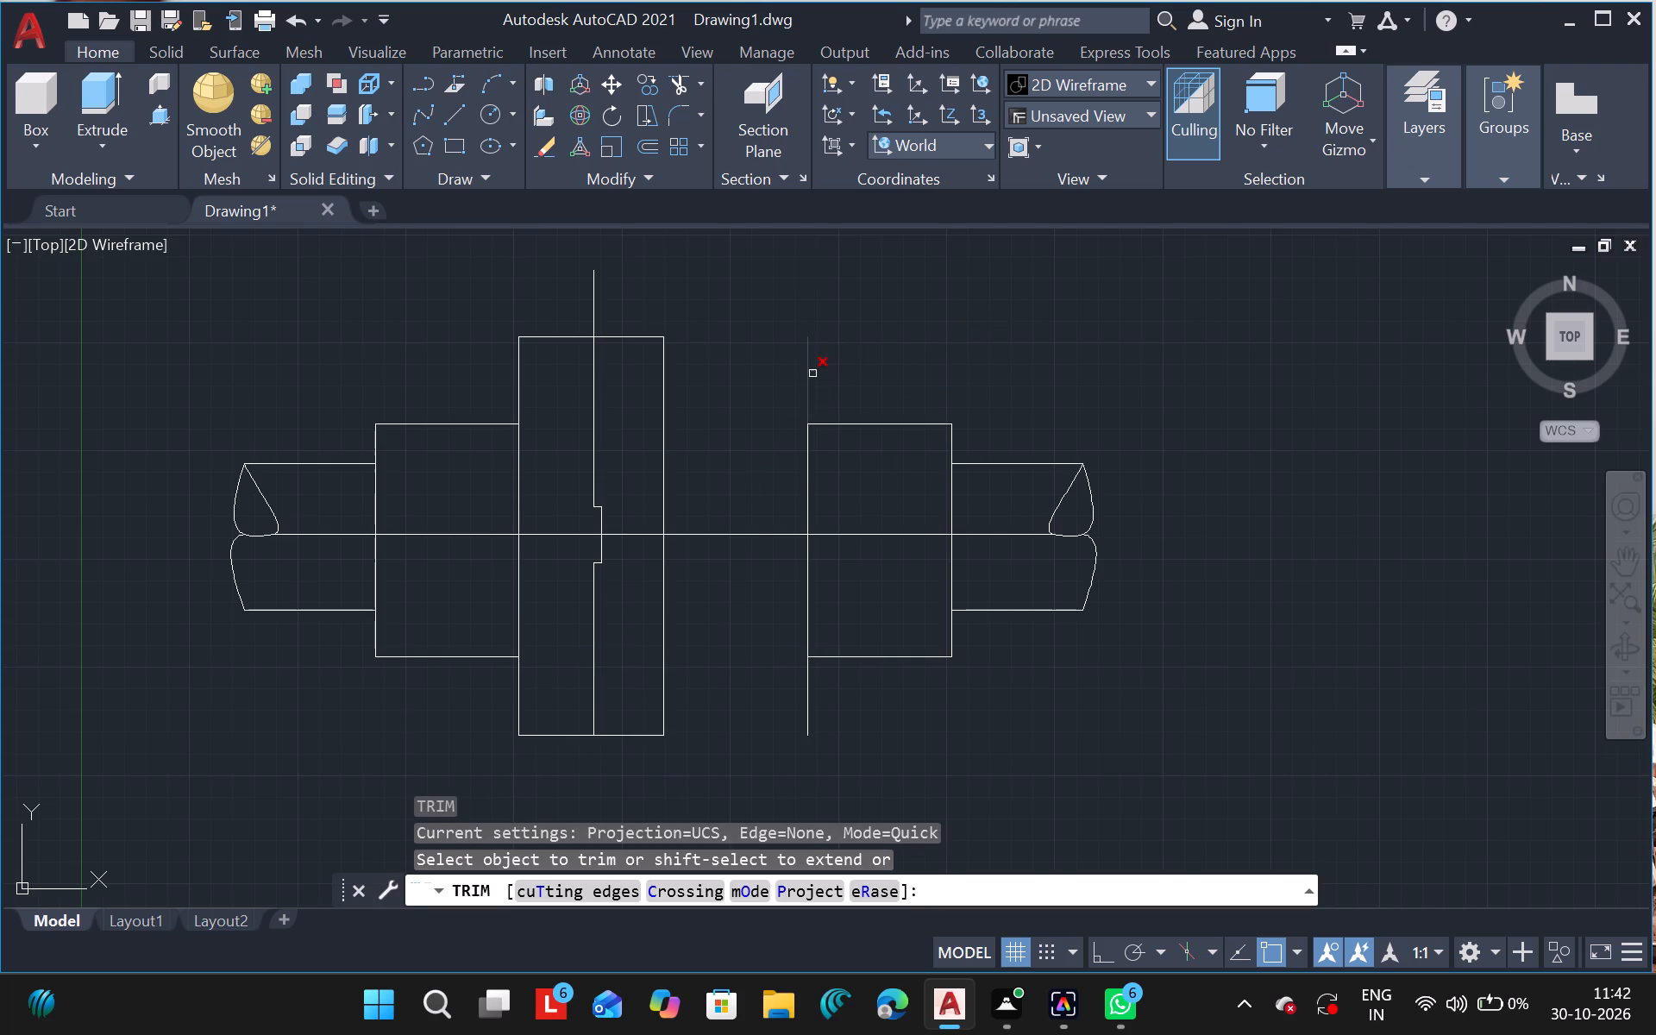
{"action": "left_click", "coordinate": [787, 372]}
{"action": "left_click_drag", "start_coordinate": [787, 372], "coordinate": [849, 370]}
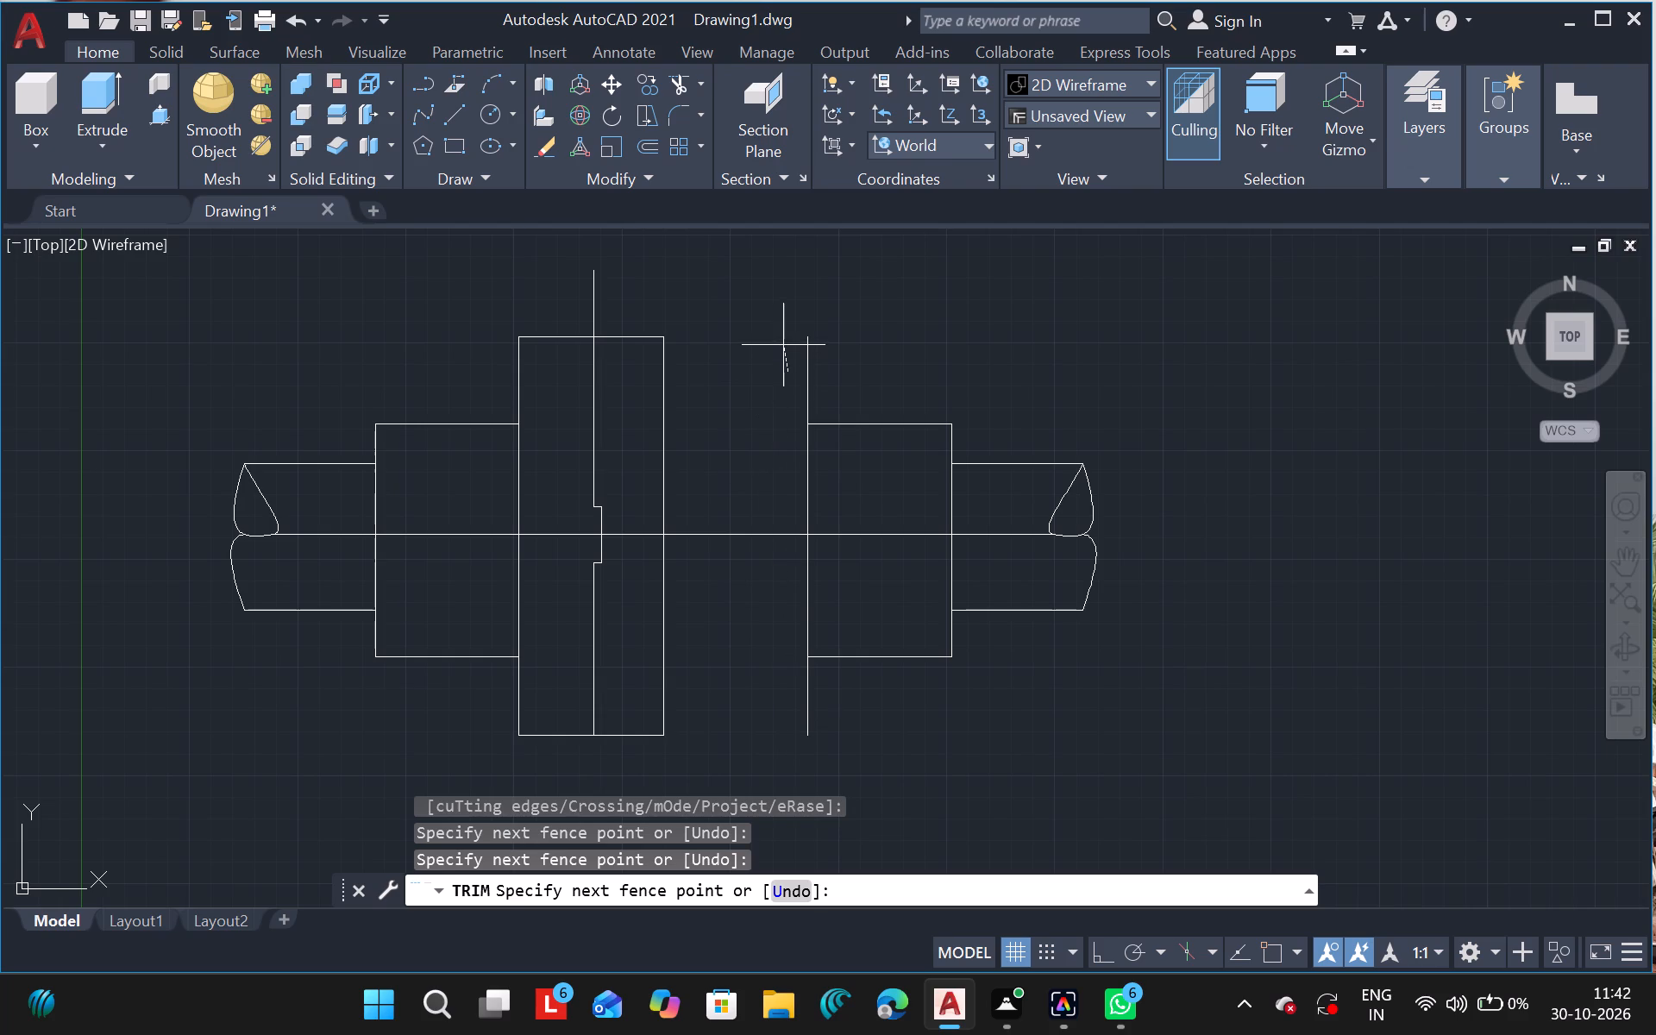
{"action": "left_click", "coordinate": [847, 369]}
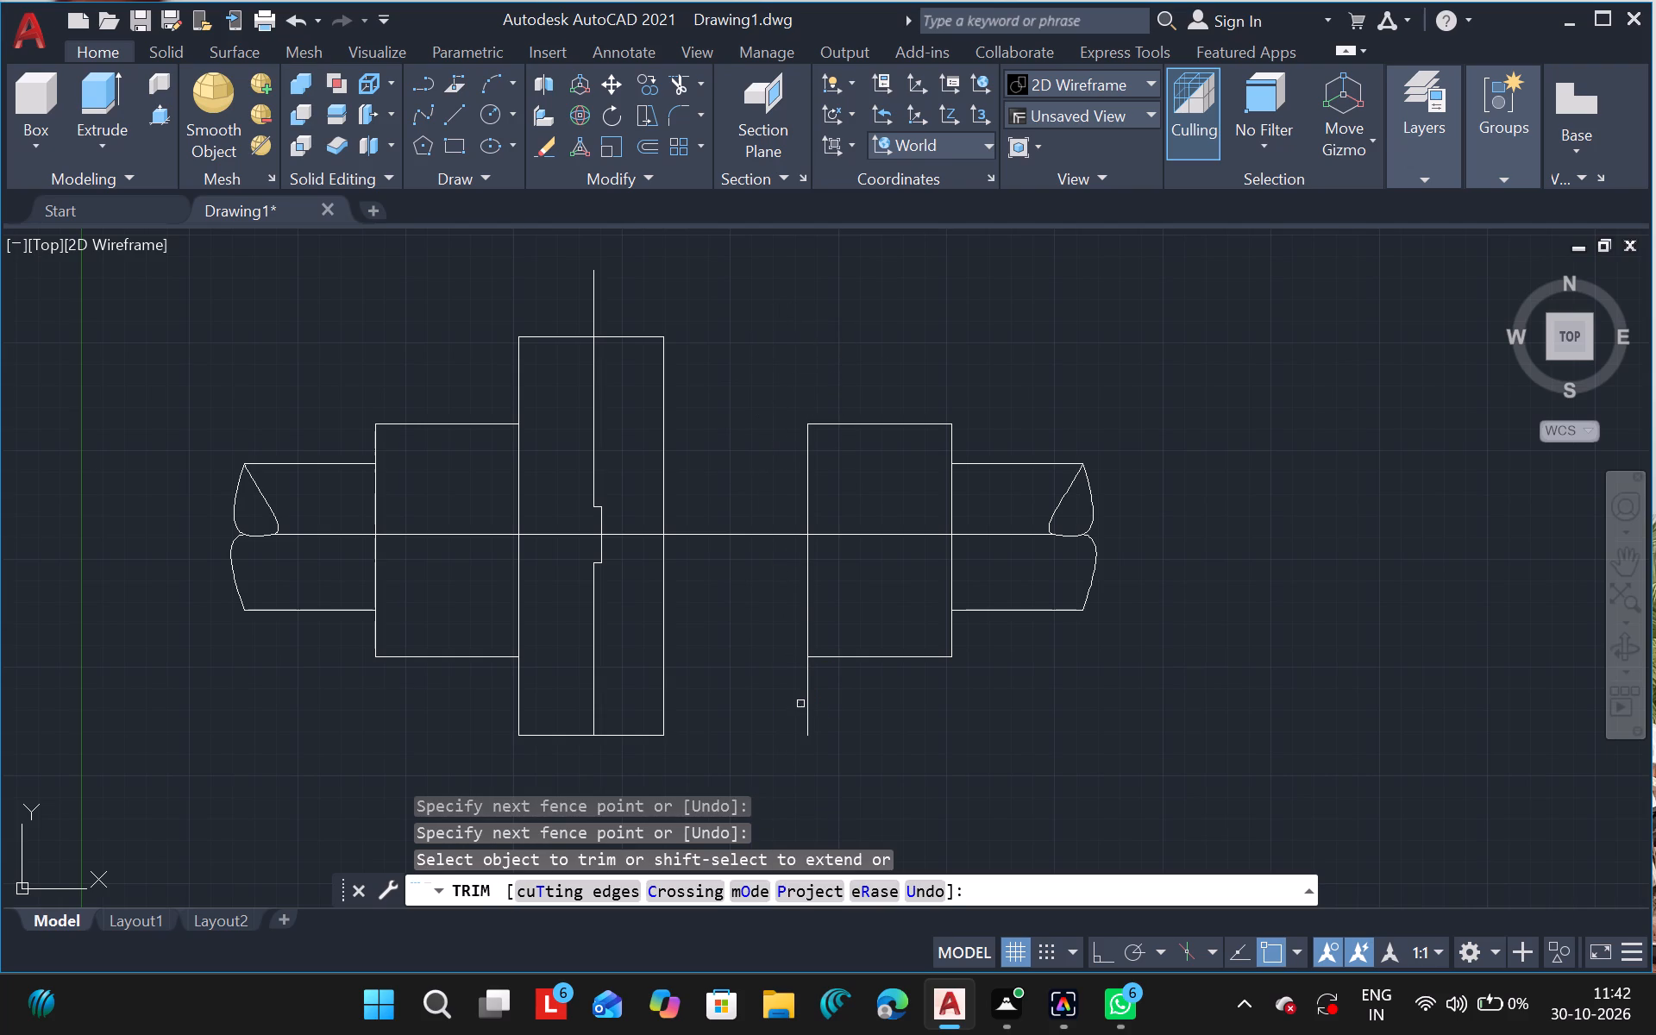
{"action": "left_click", "coordinate": [815, 708]}
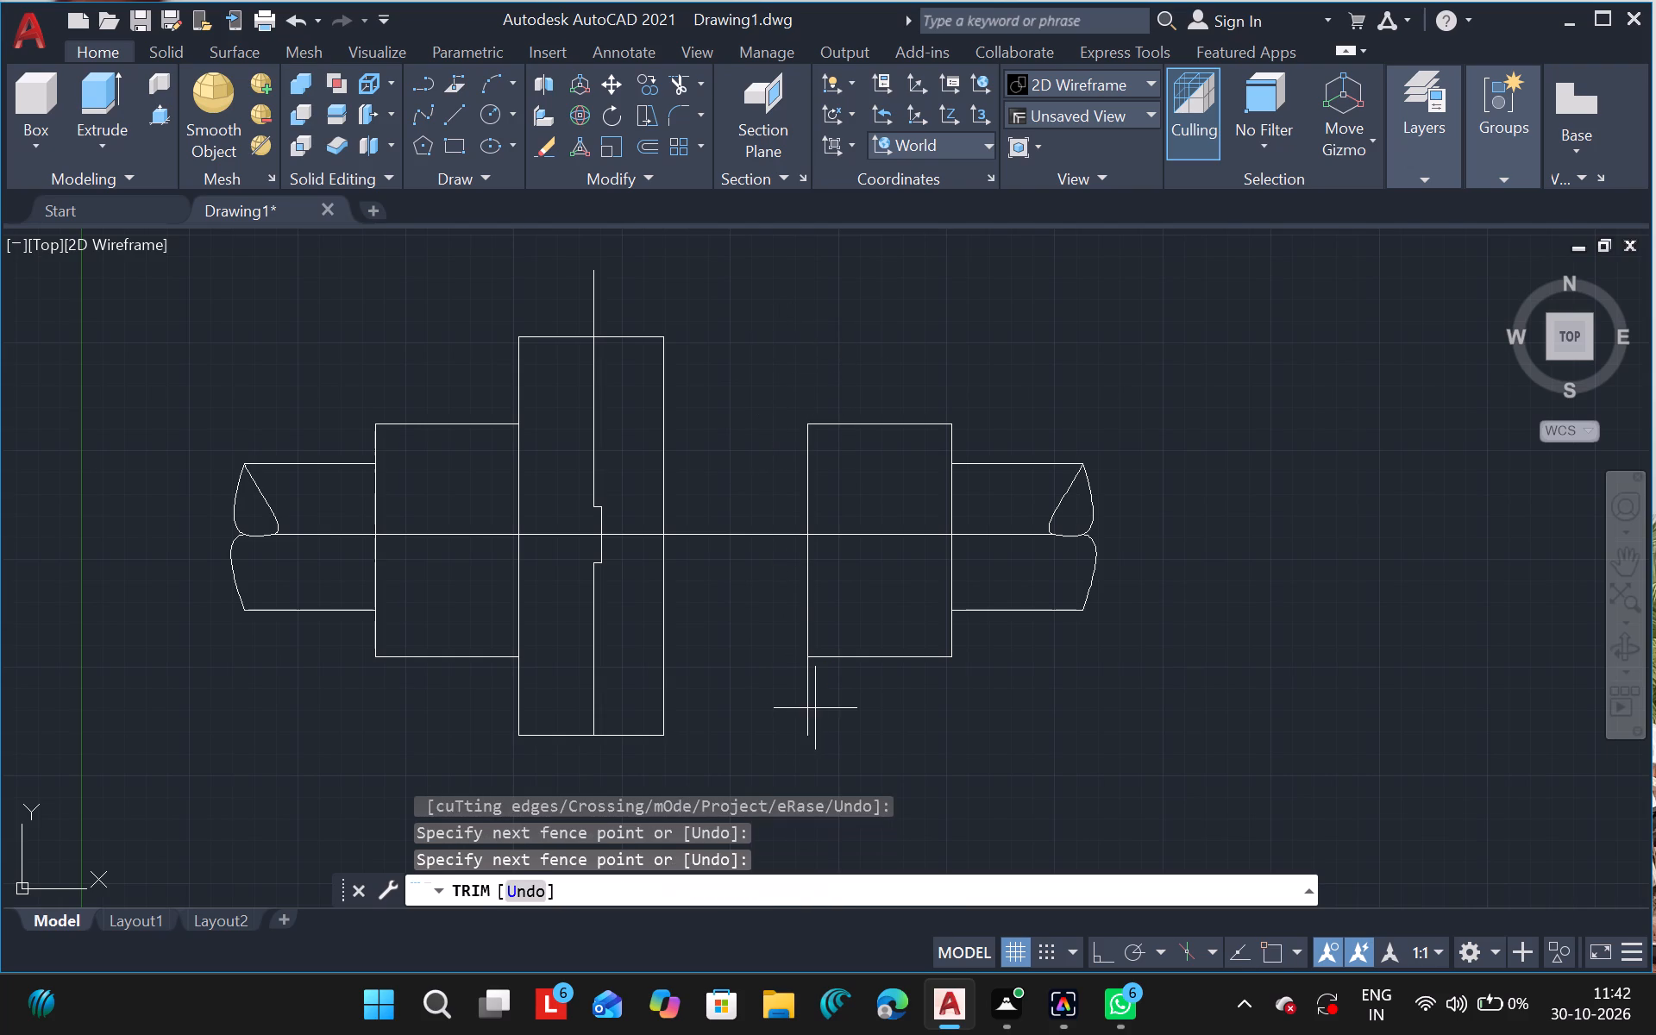
{"action": "left_click", "coordinate": [801, 707]}
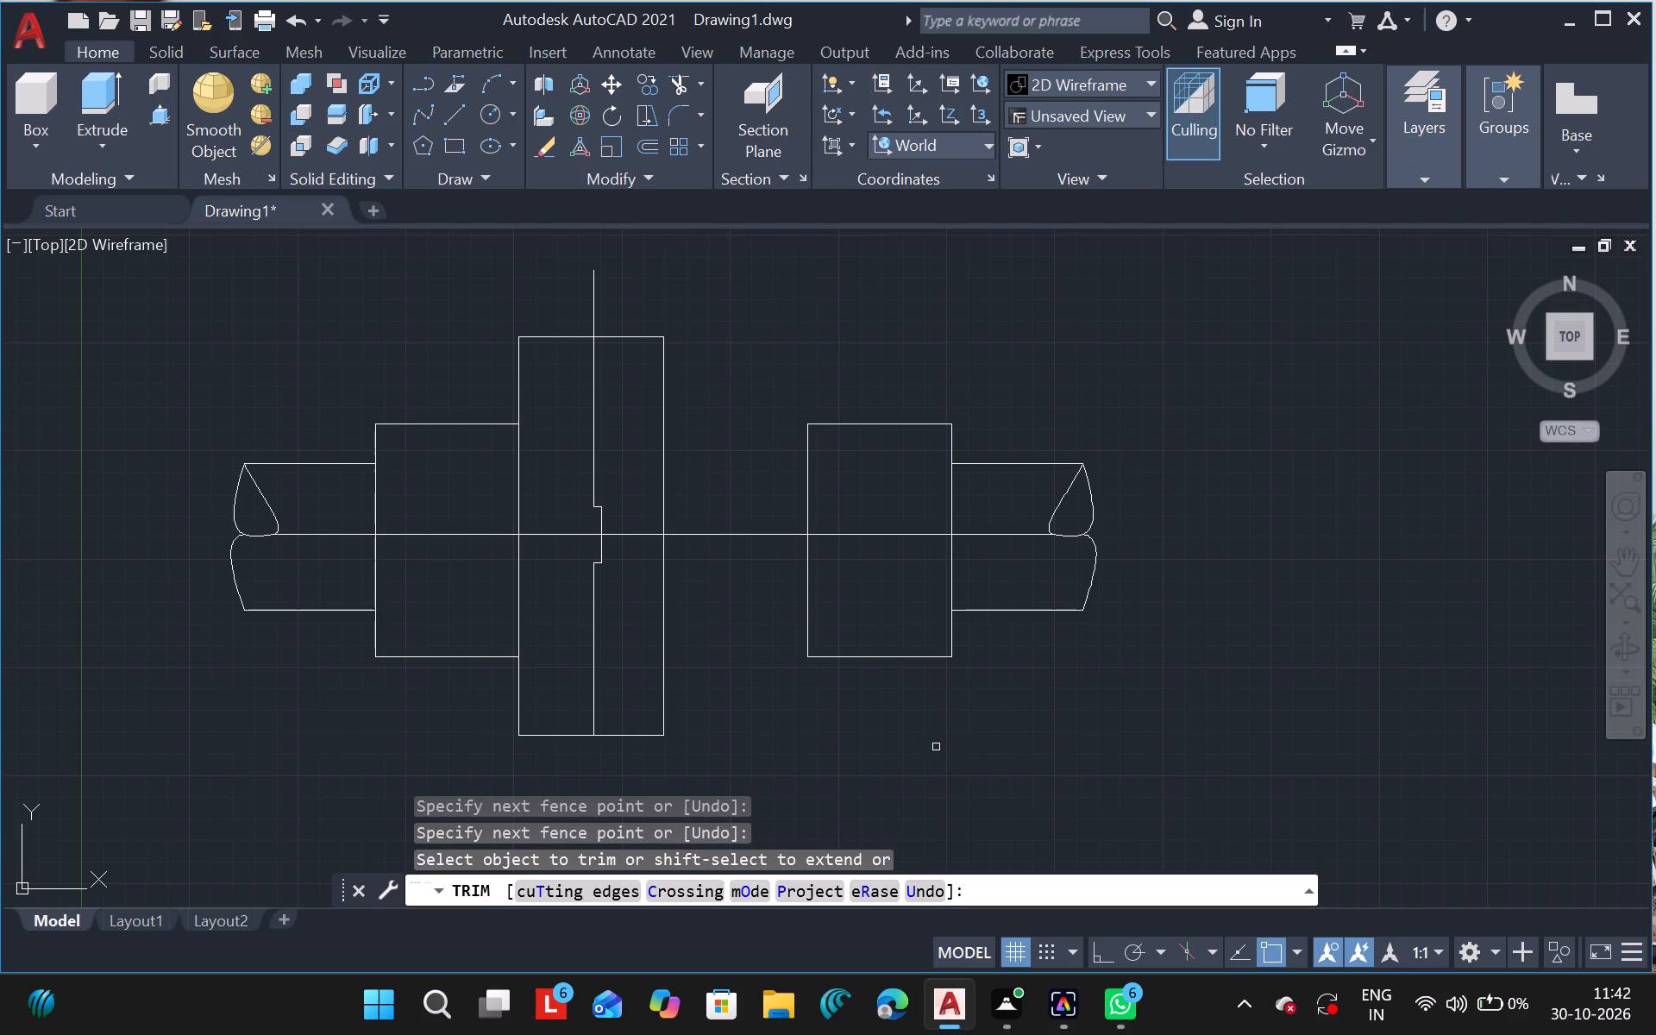
{"action": "key", "text": "Escape"}
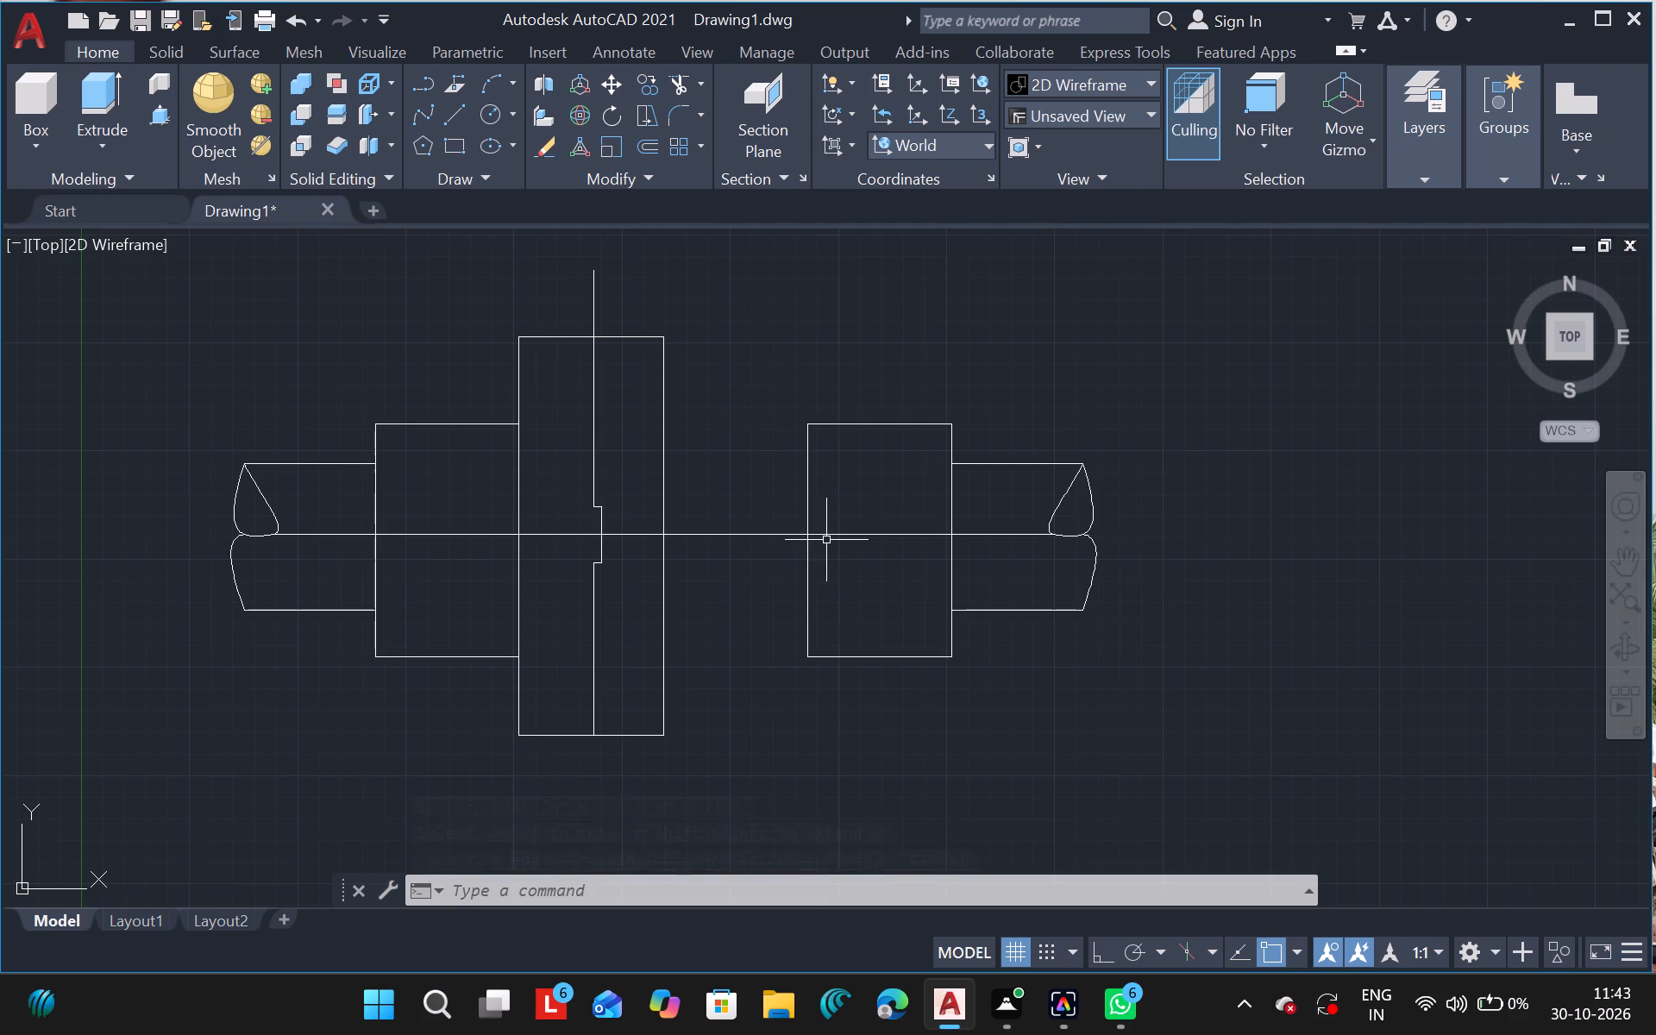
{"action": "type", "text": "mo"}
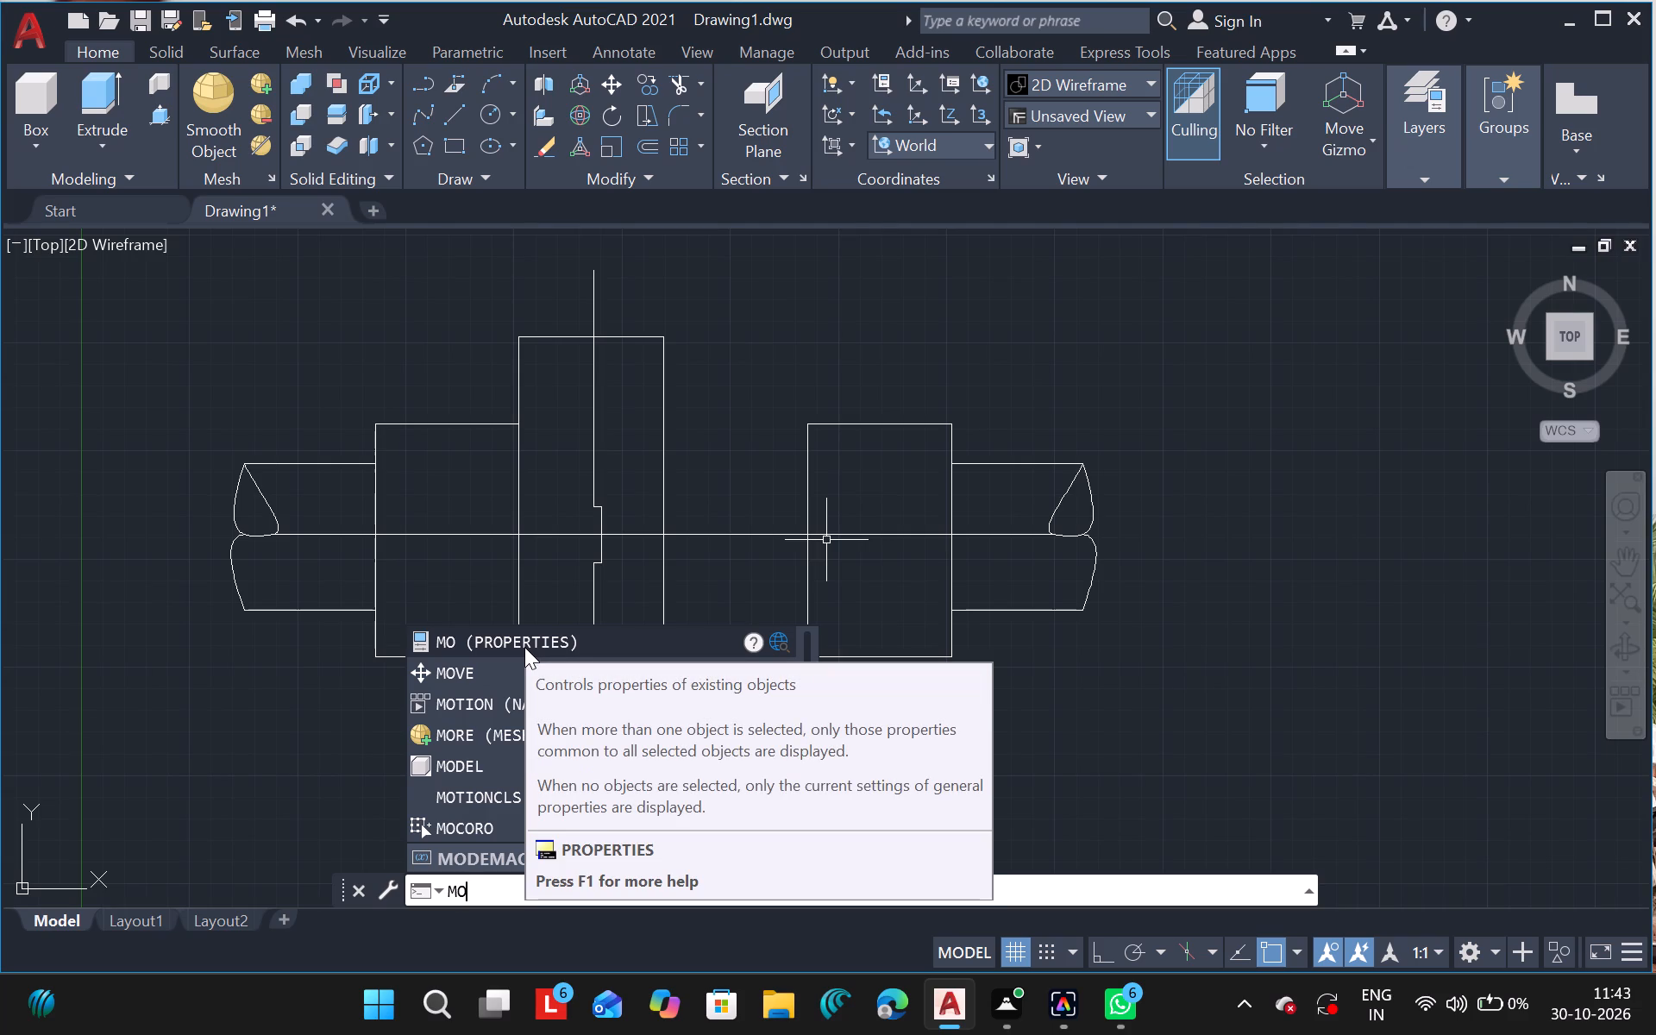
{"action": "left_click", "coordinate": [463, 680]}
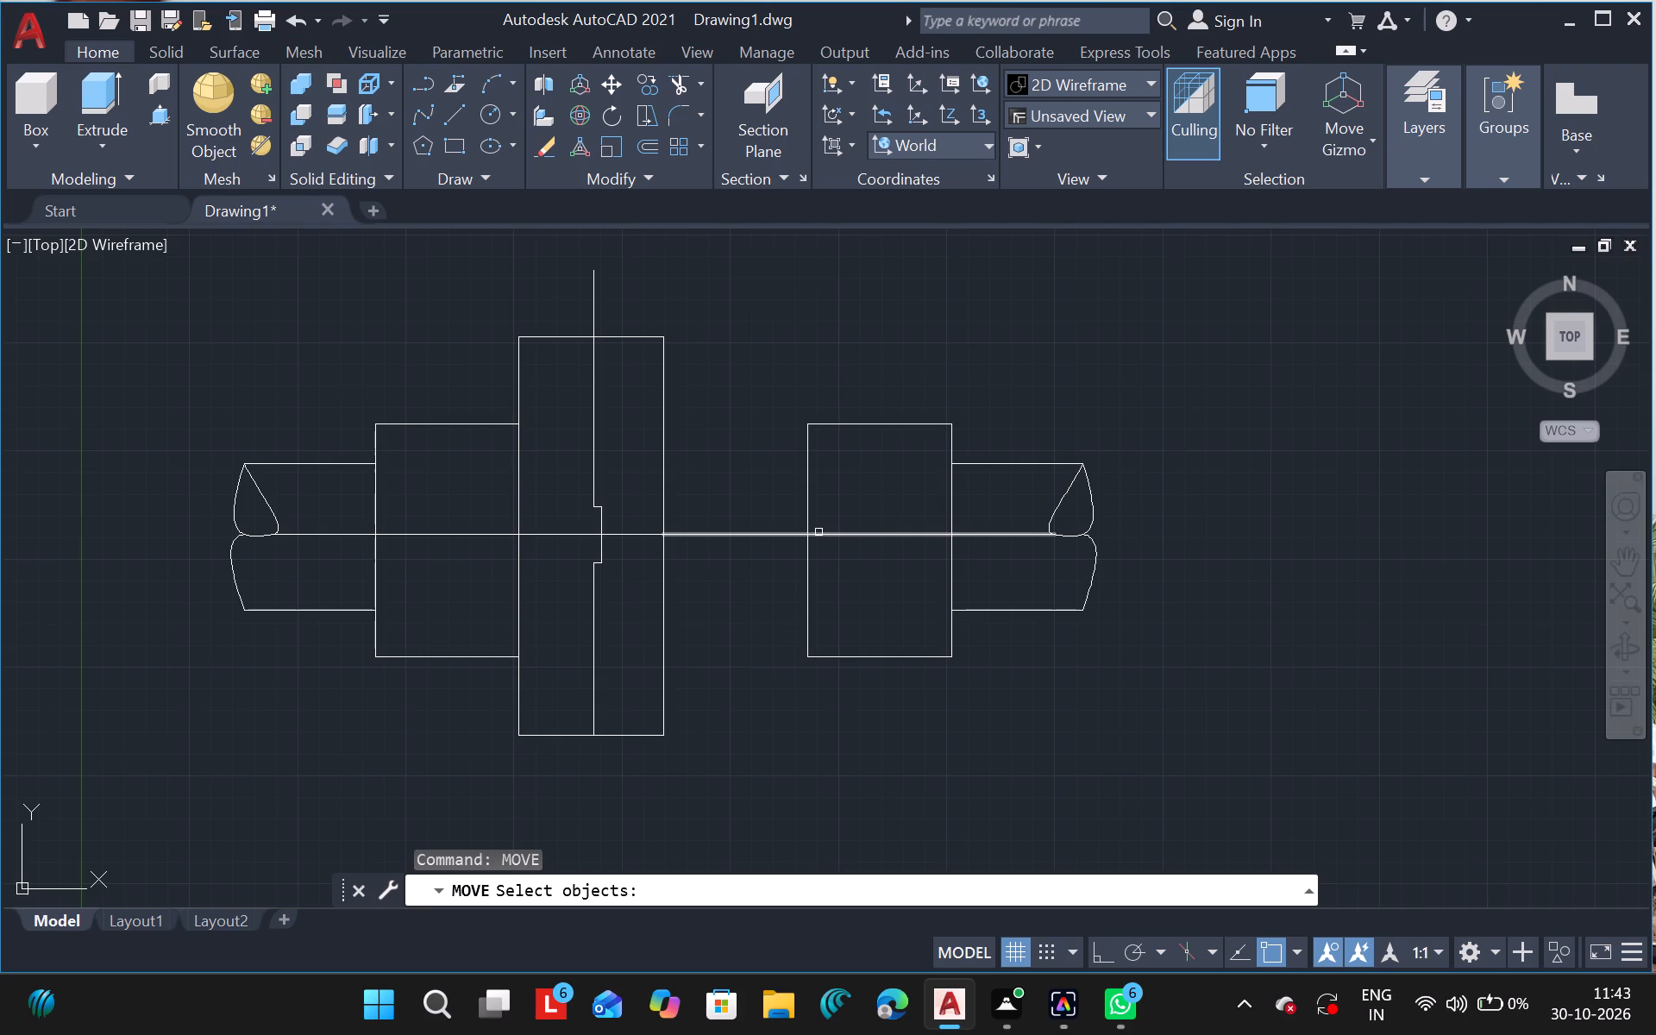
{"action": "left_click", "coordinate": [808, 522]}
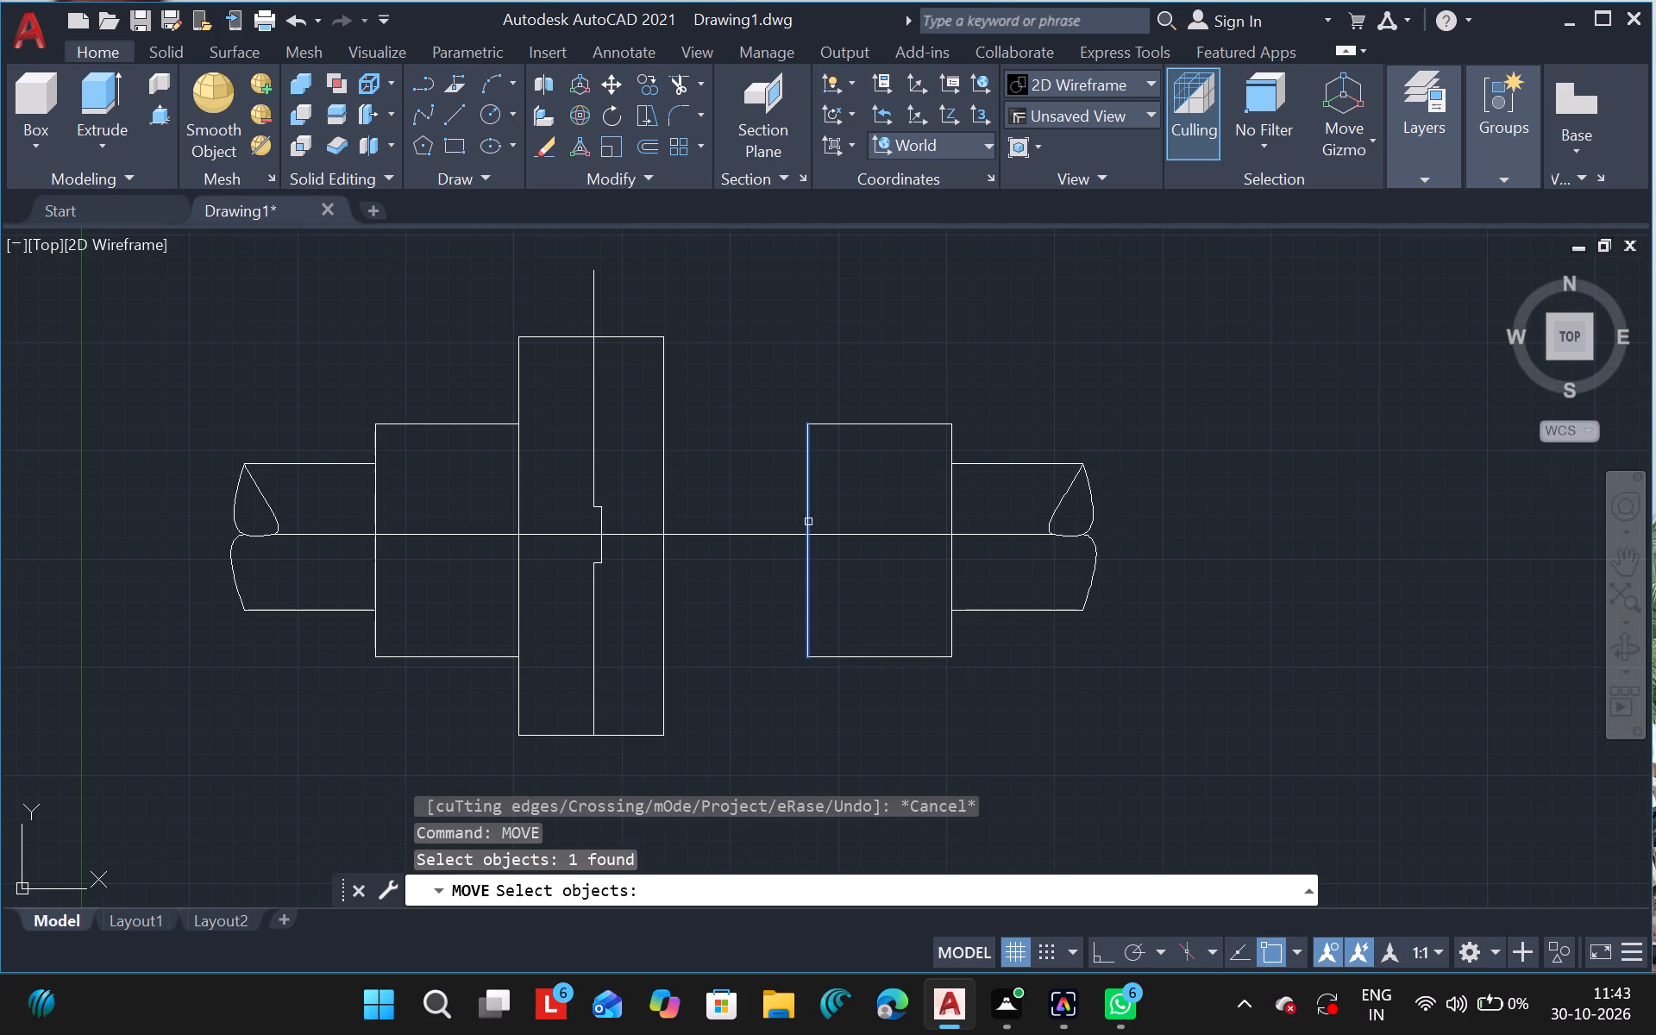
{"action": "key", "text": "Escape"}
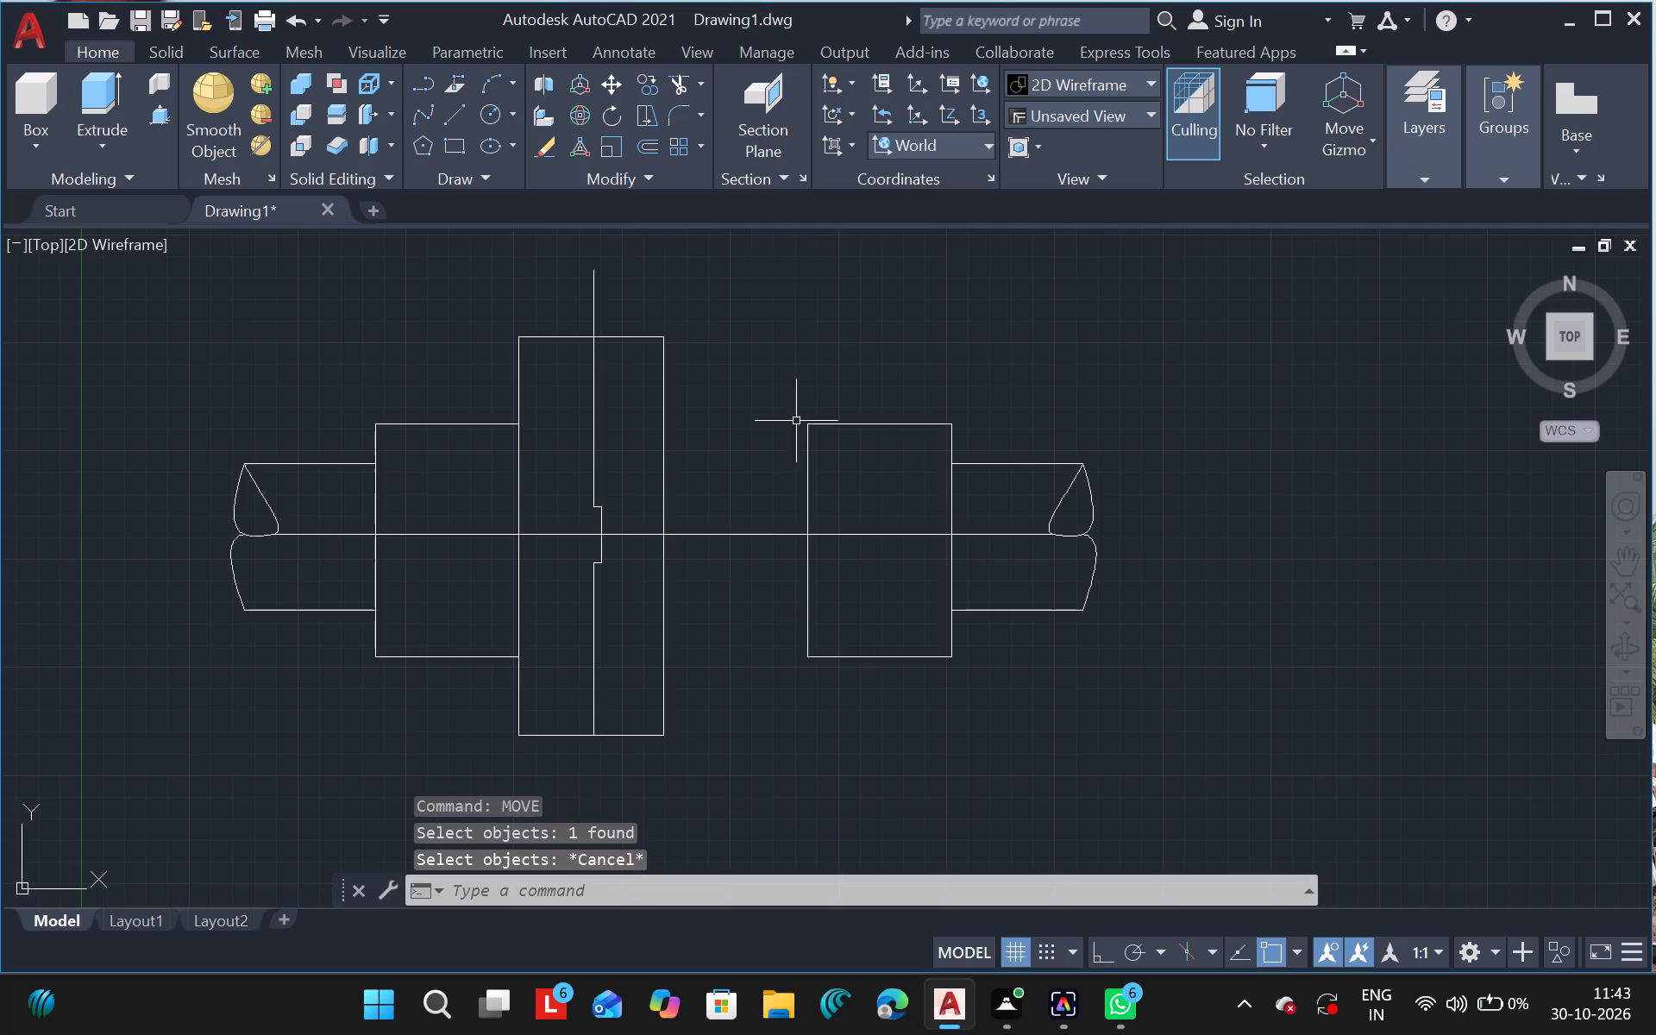
Move the mirrored stepped boxes and spline break along the centreline until the larger box meets the tall rectangle's right edge.
{"action": "left_click_drag", "start_coordinate": [789, 403], "coordinate": [676, 631]}
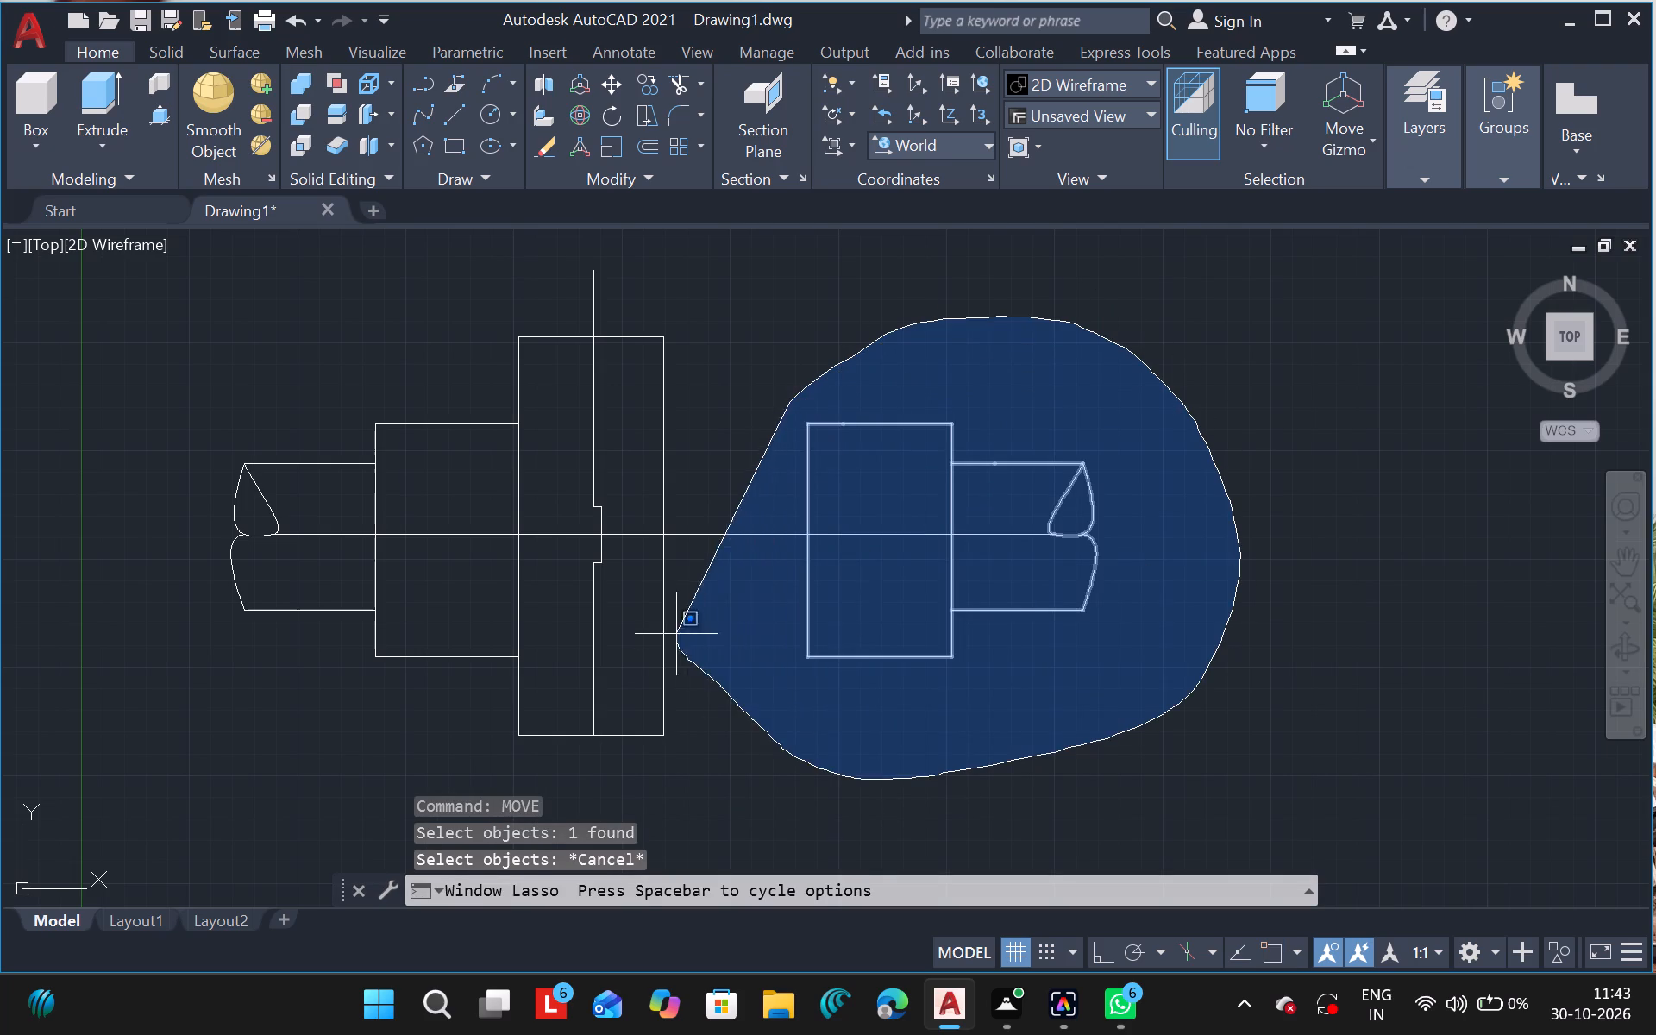
{"action": "left_click_drag", "start_coordinate": [676, 631], "coordinate": [676, 629]}
{"action": "type", "text": "mo"}
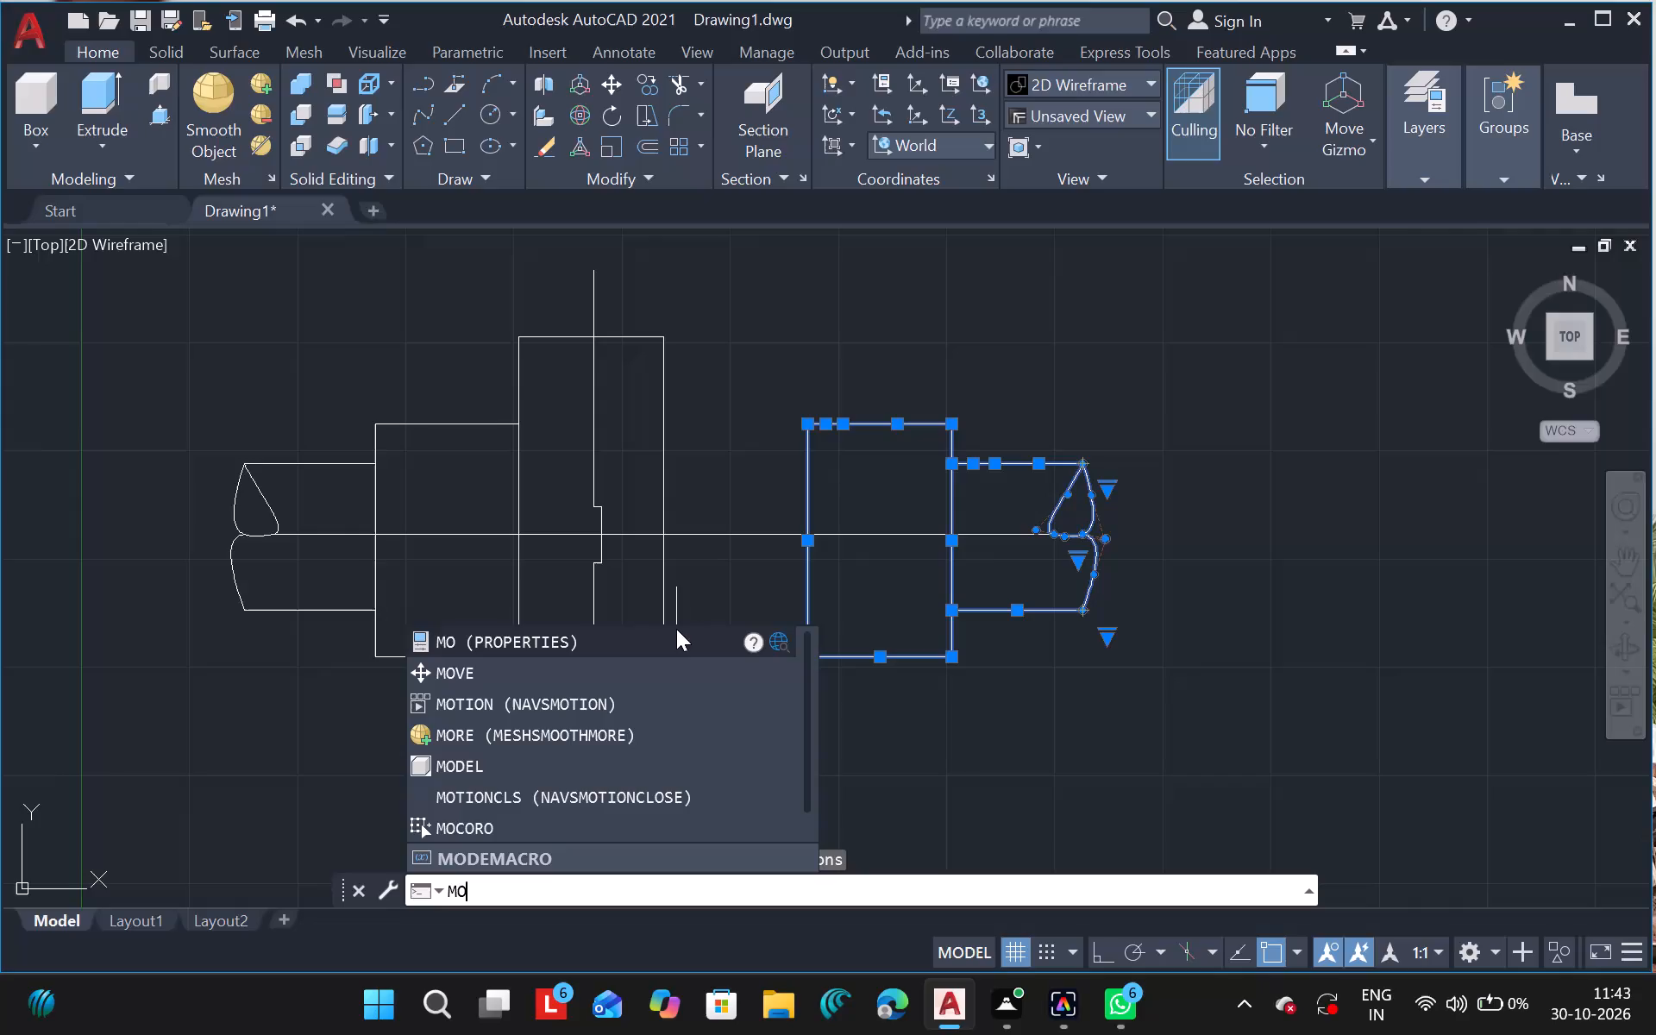
{"action": "left_click", "coordinate": [766, 498]}
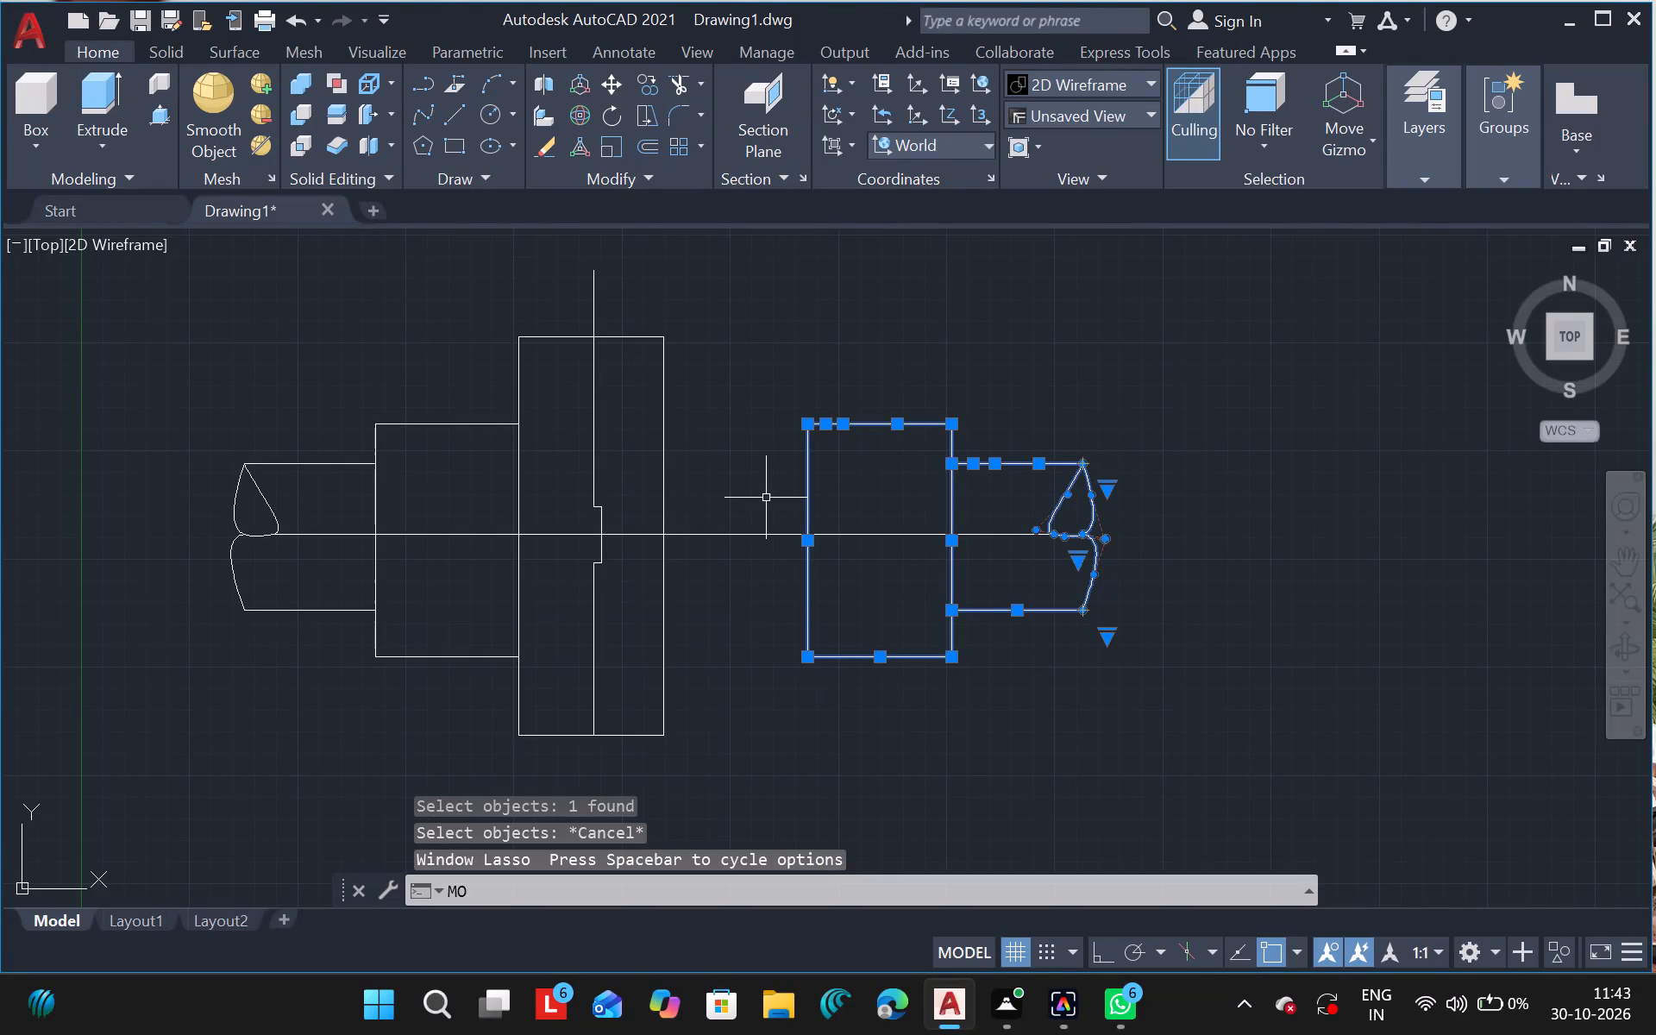
{"action": "left_click", "coordinate": [848, 537]}
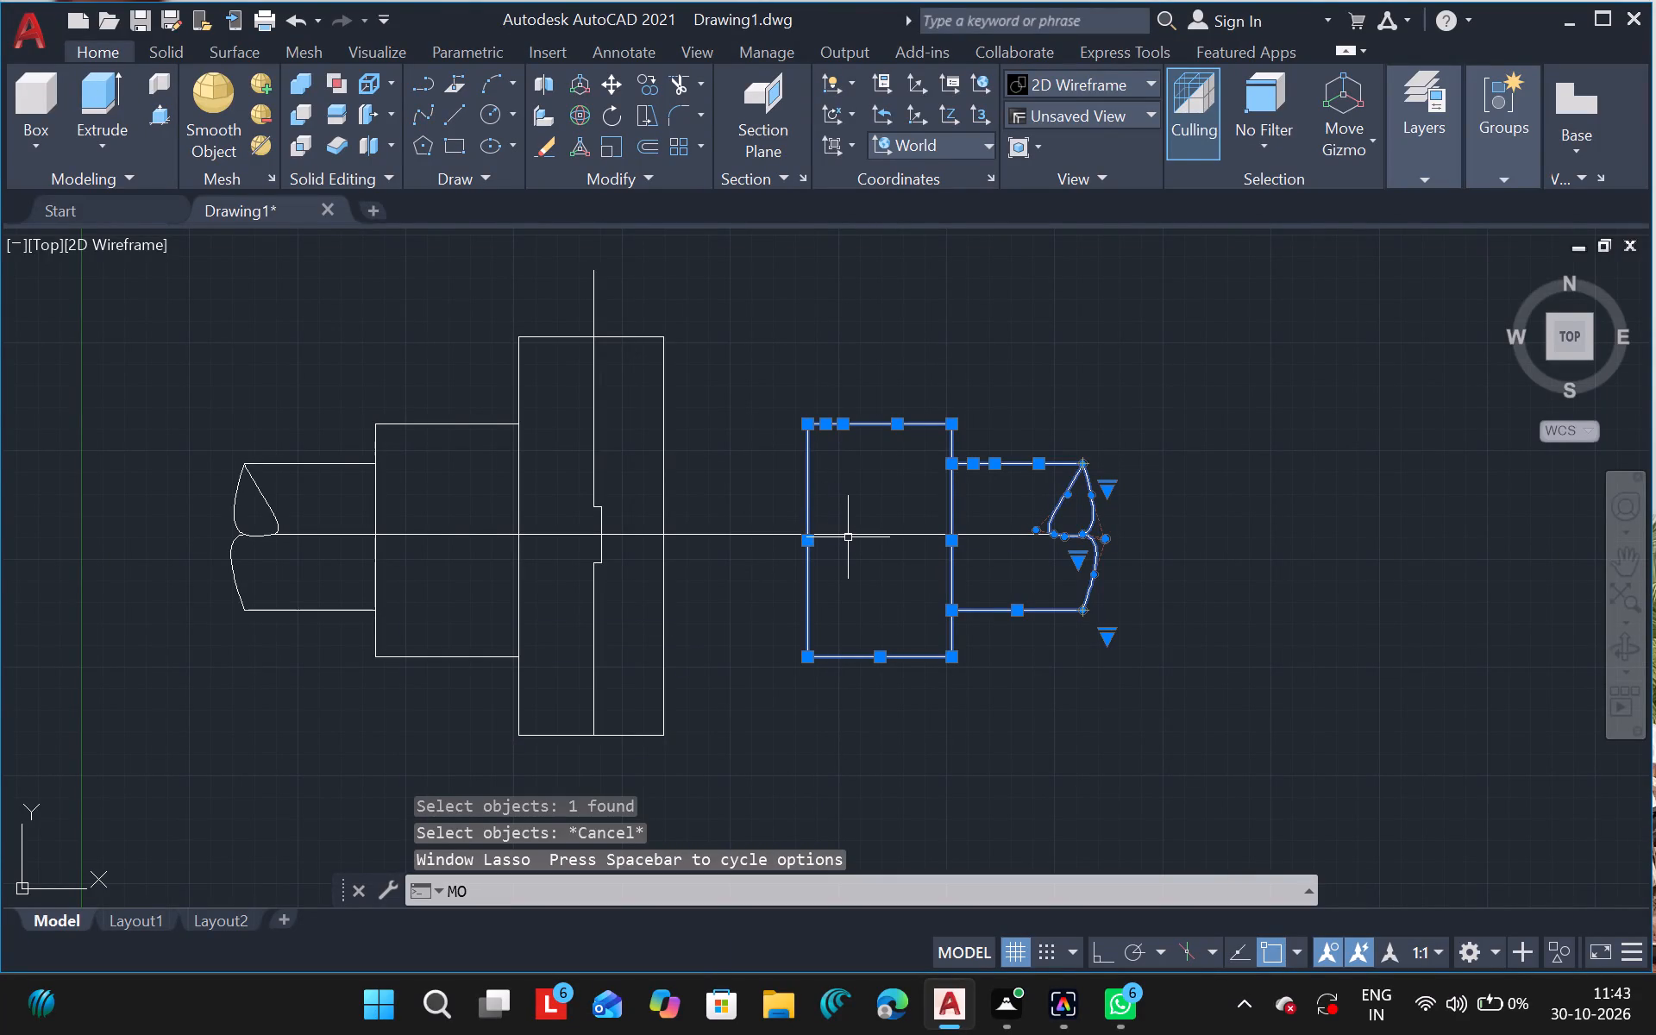
{"action": "left_click", "coordinate": [849, 535]}
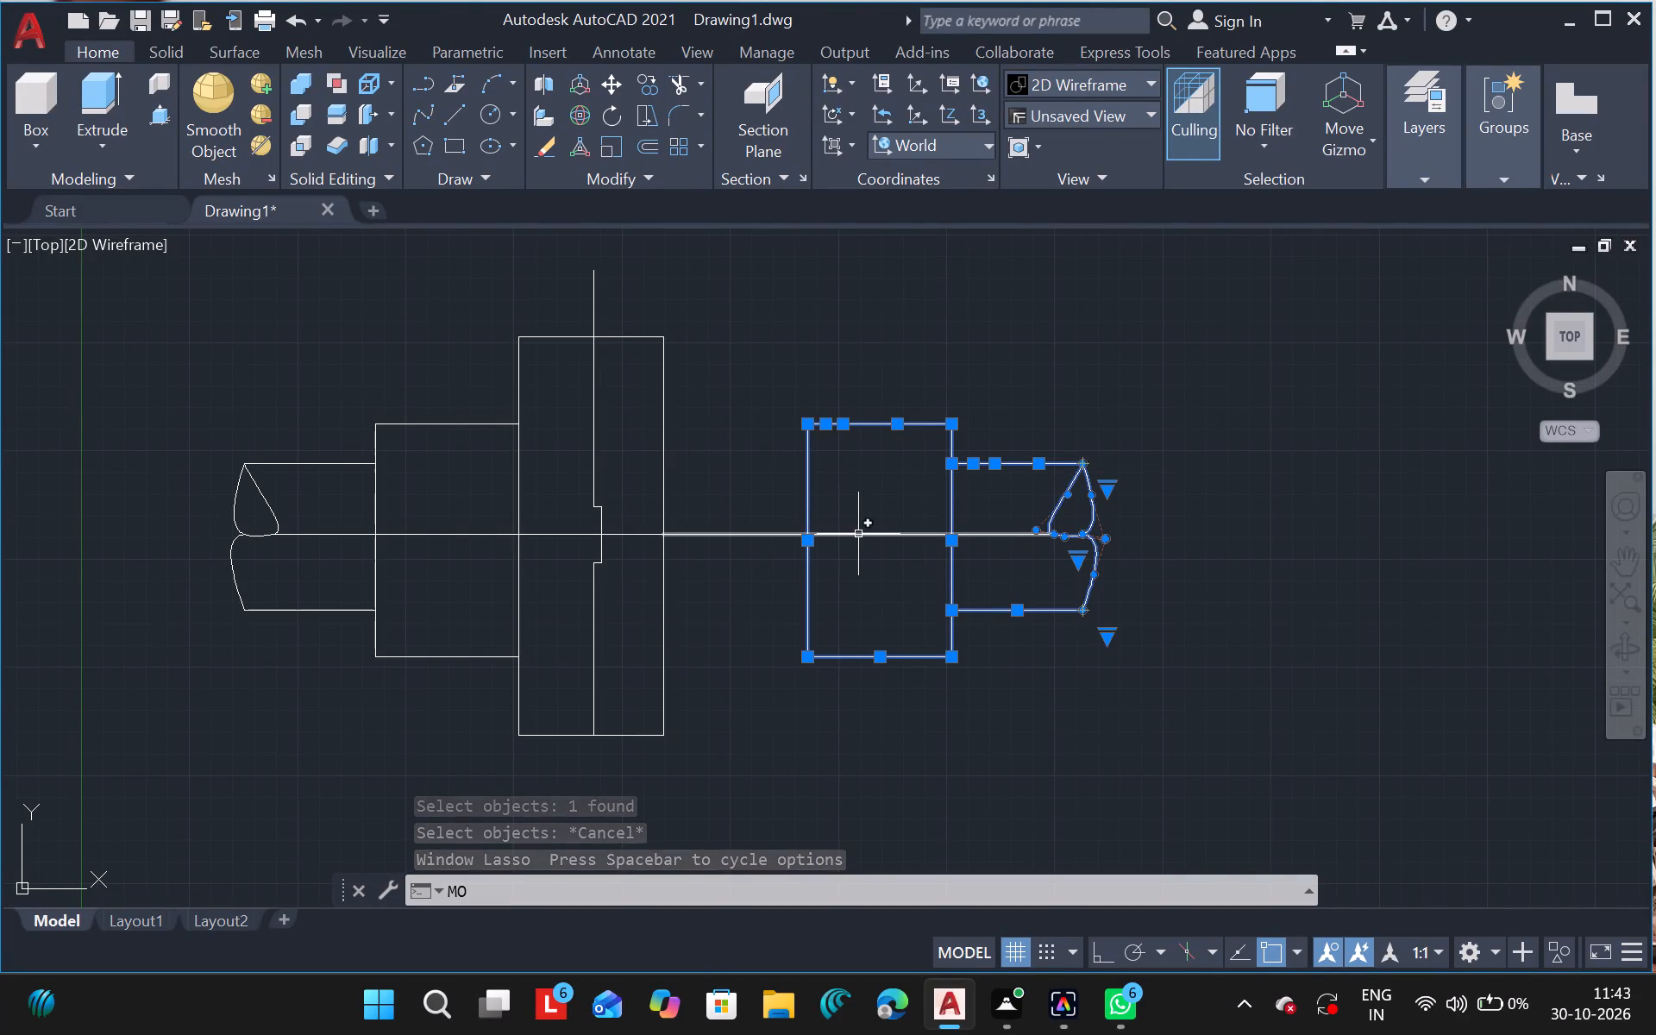
{"action": "left_click", "coordinate": [858, 534]}
{"action": "left_click", "coordinate": [873, 536]}
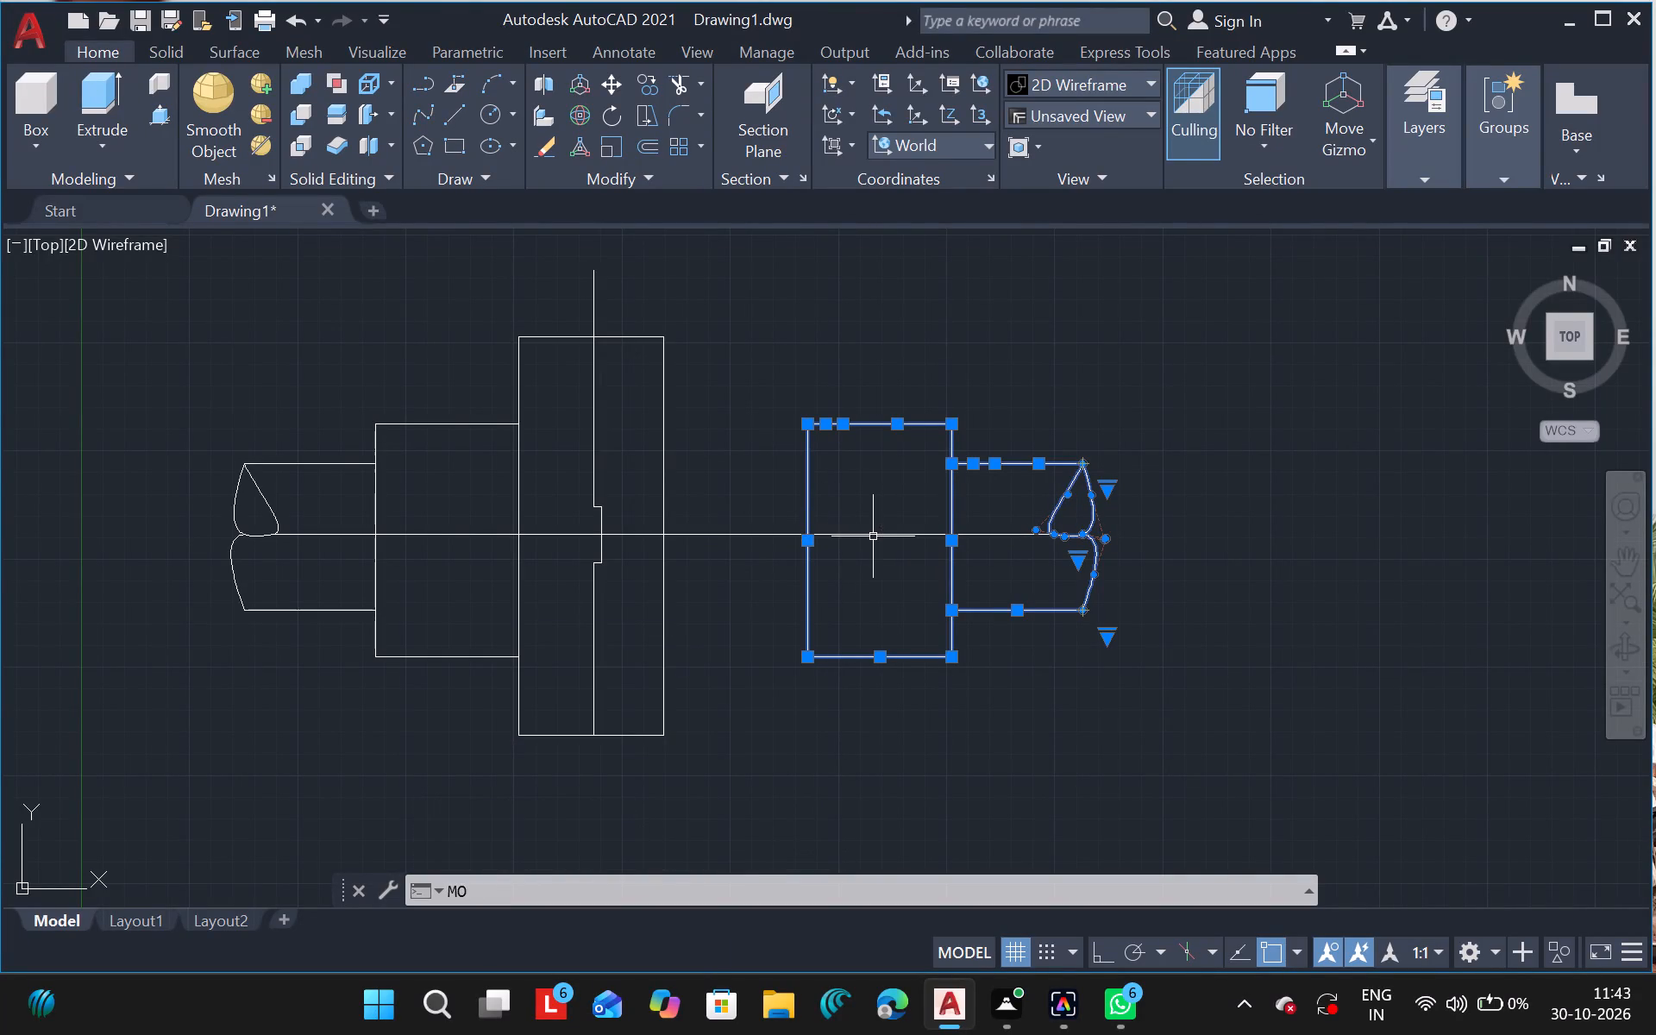
{"action": "type", "text": "mo"}
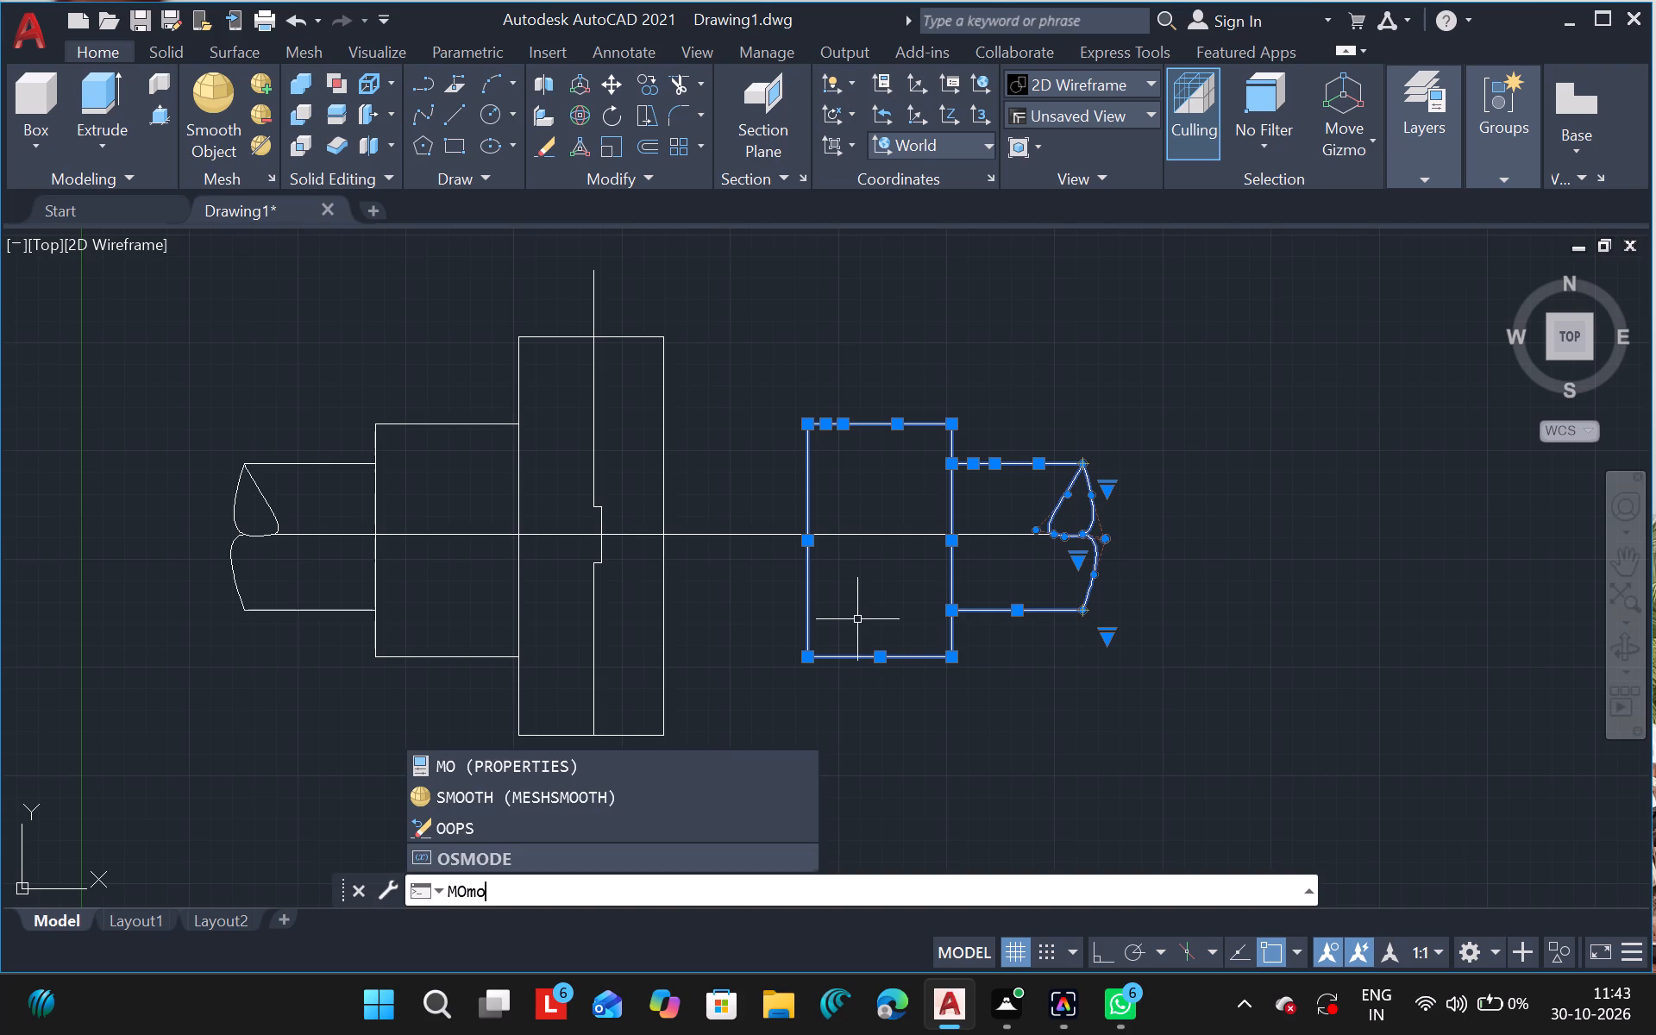
{"action": "key", "text": "BackSpace"}
{"action": "key", "text": "BackSpace"}
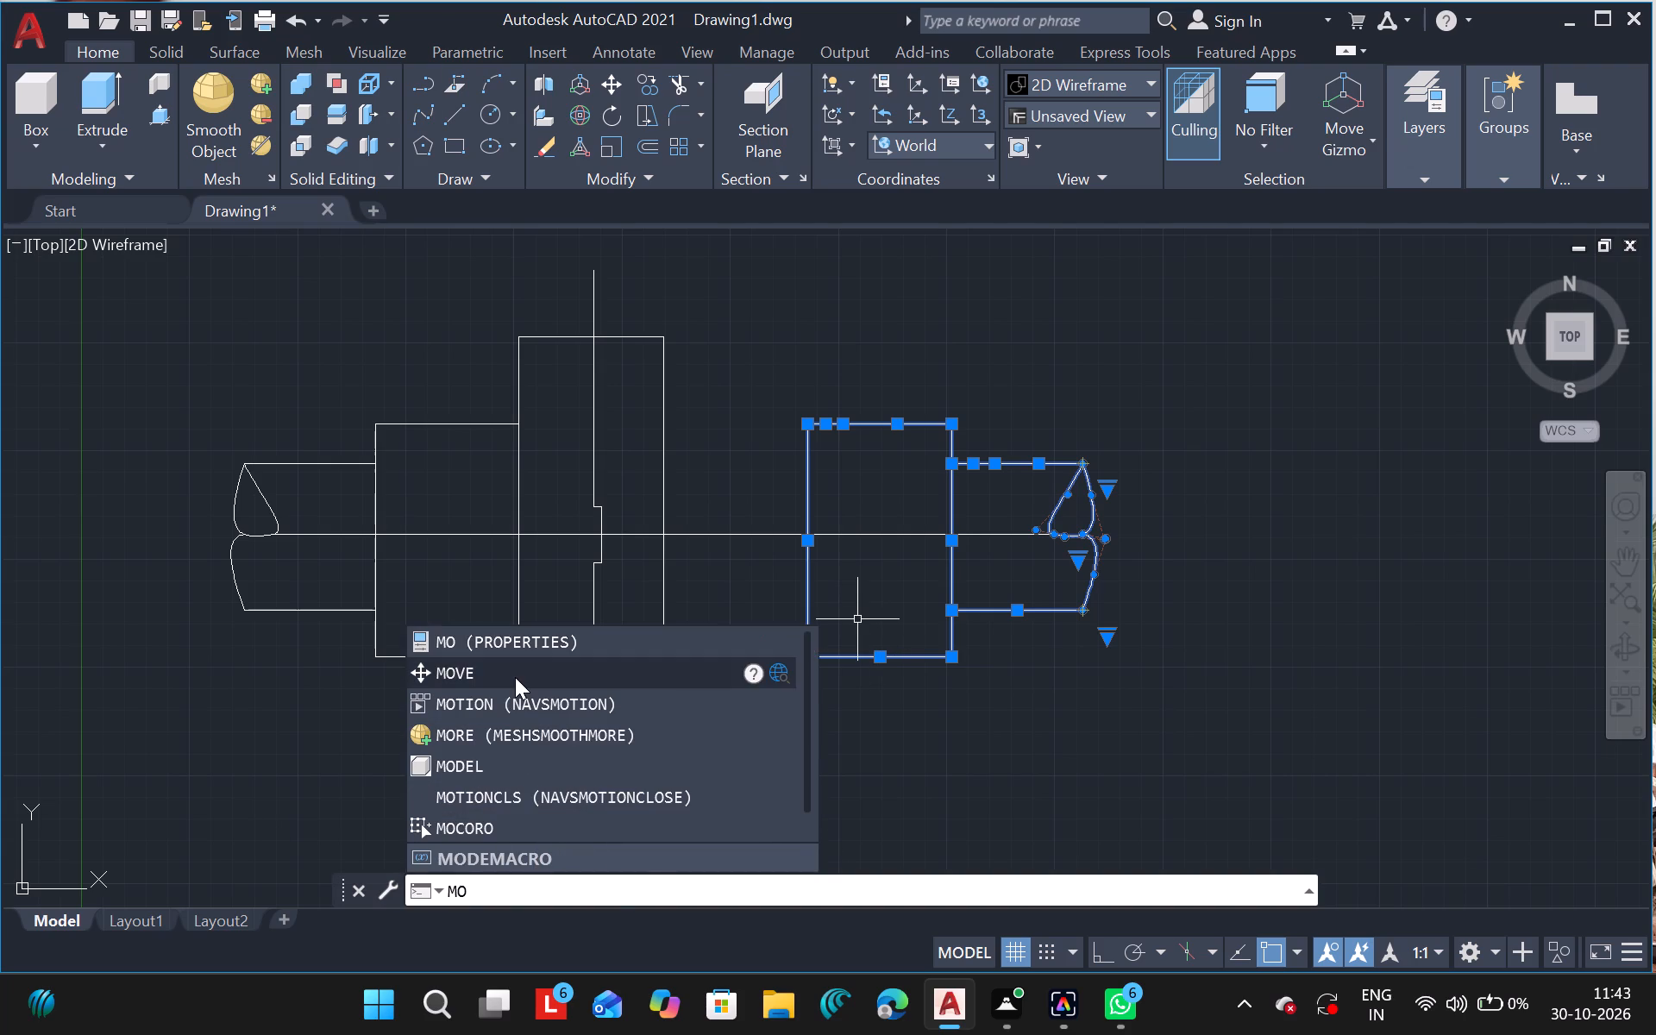
{"action": "left_click", "coordinate": [515, 677]}
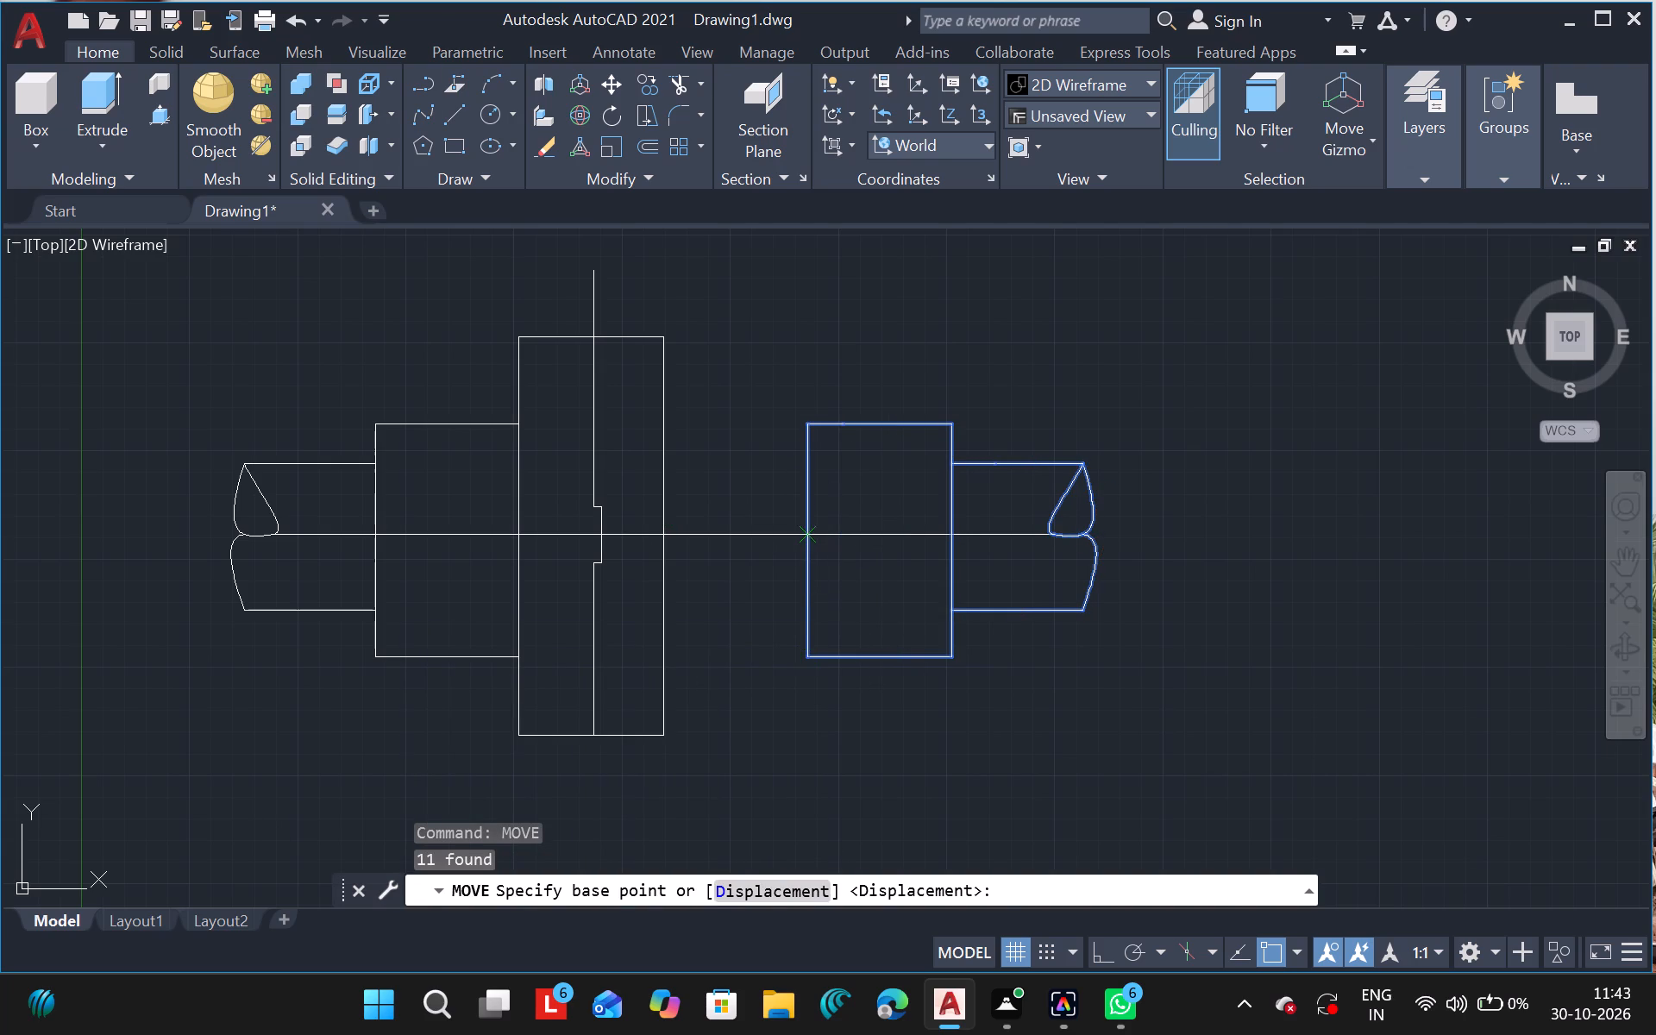
{"action": "left_click", "coordinate": [808, 536]}
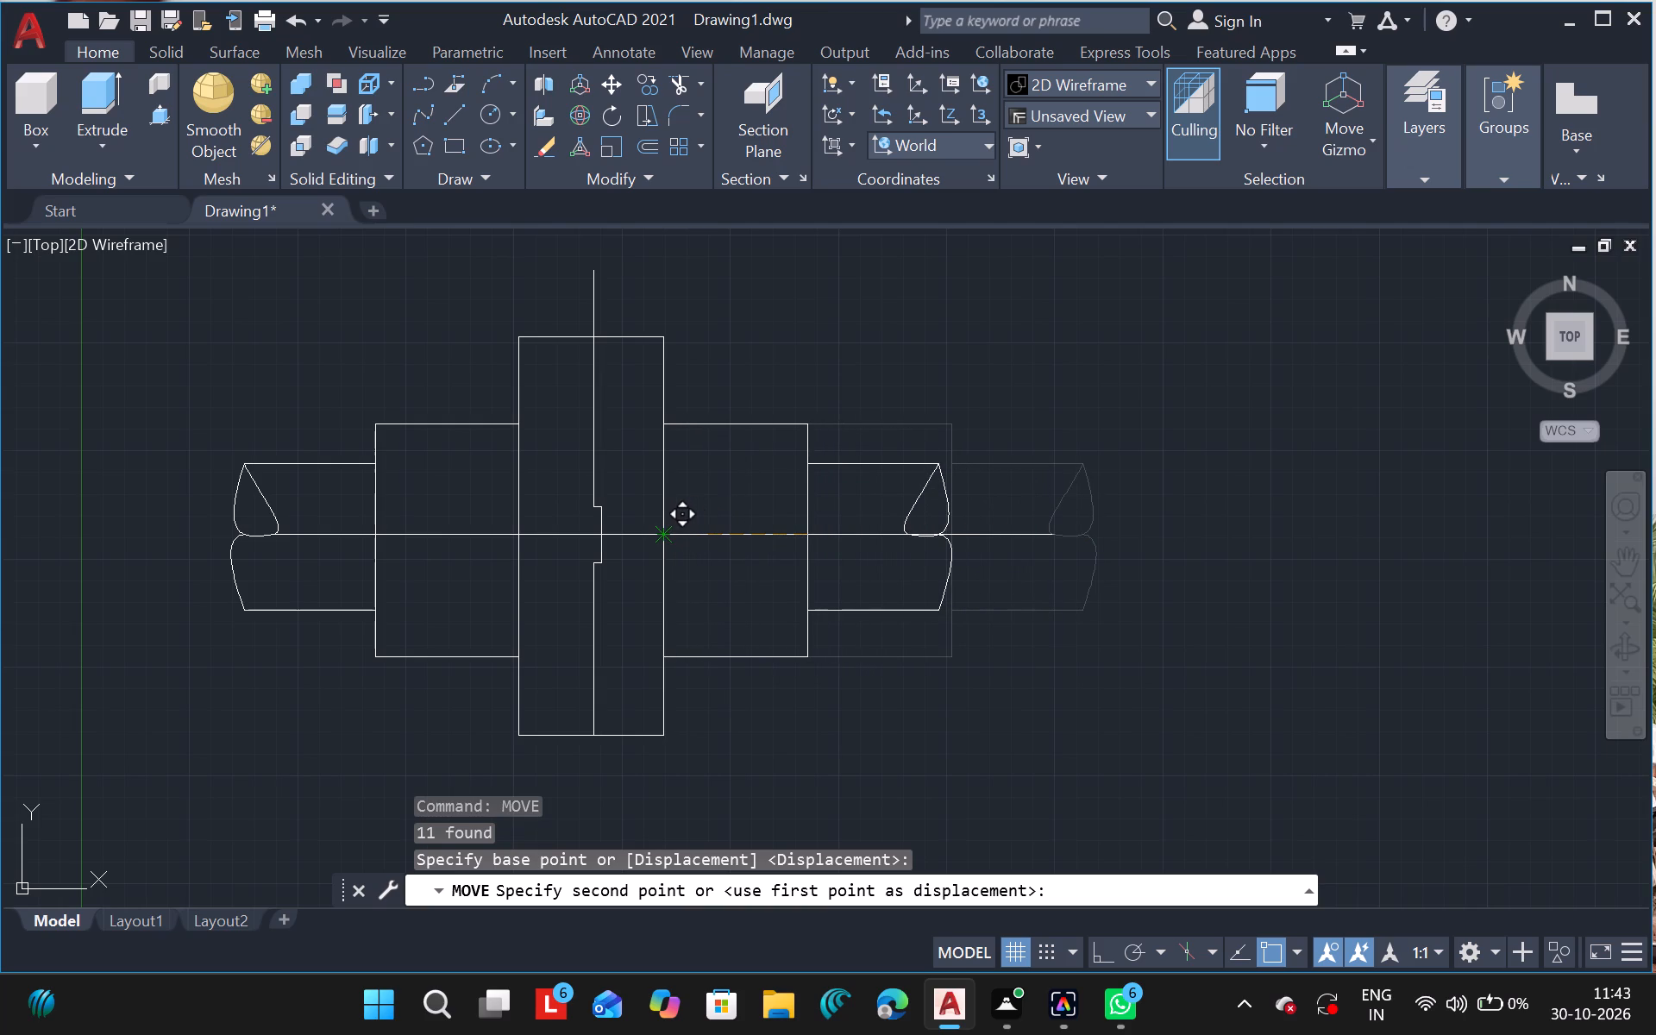
{"action": "left_click", "coordinate": [665, 535]}
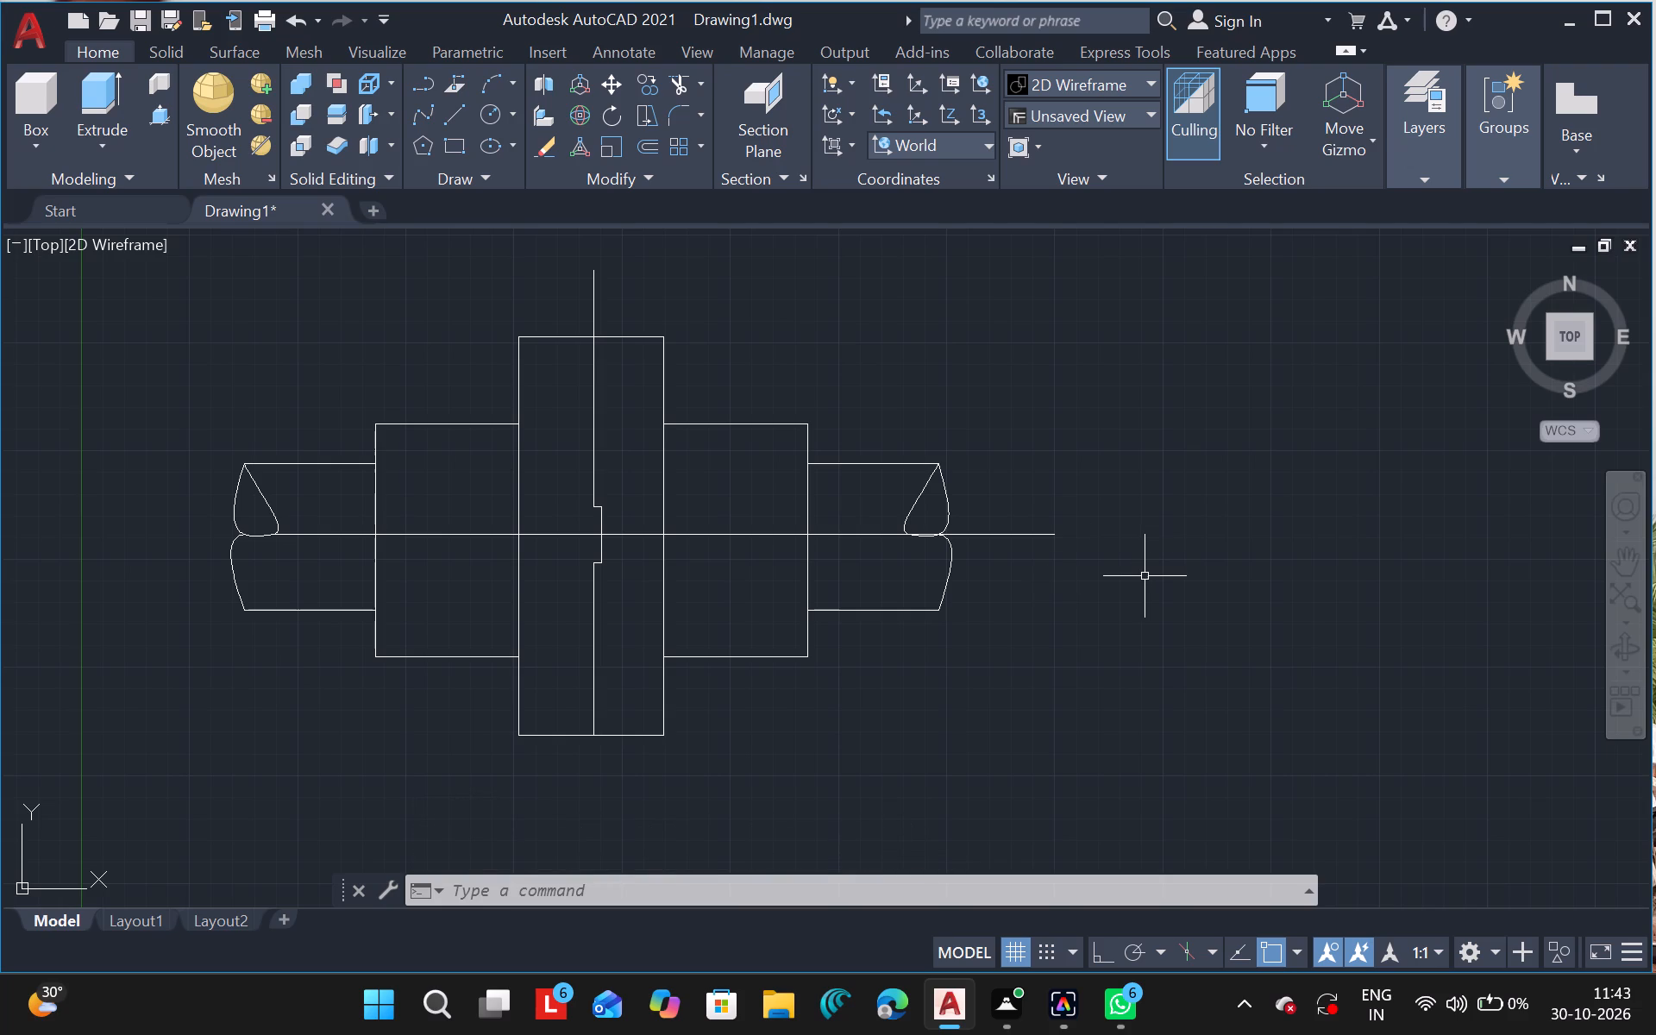
Trim the centreline where it extends past the right-hand spline break.
{"action": "type", "text": "tr"}
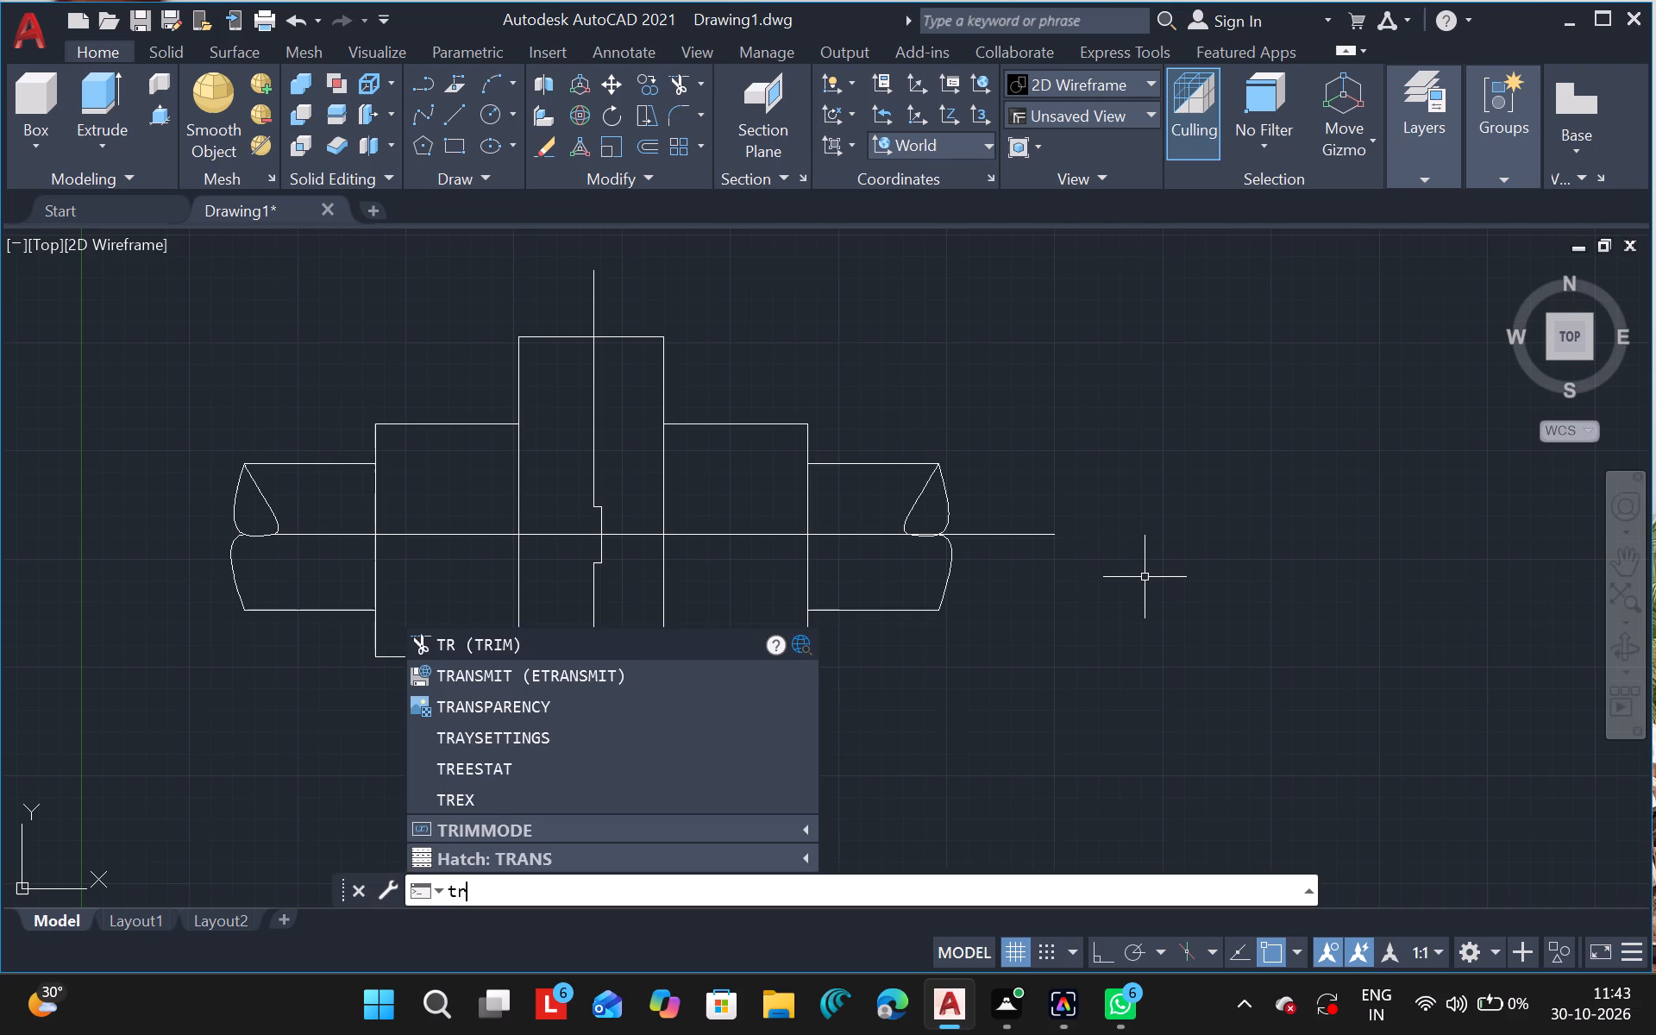
{"action": "left_click", "coordinate": [586, 644]}
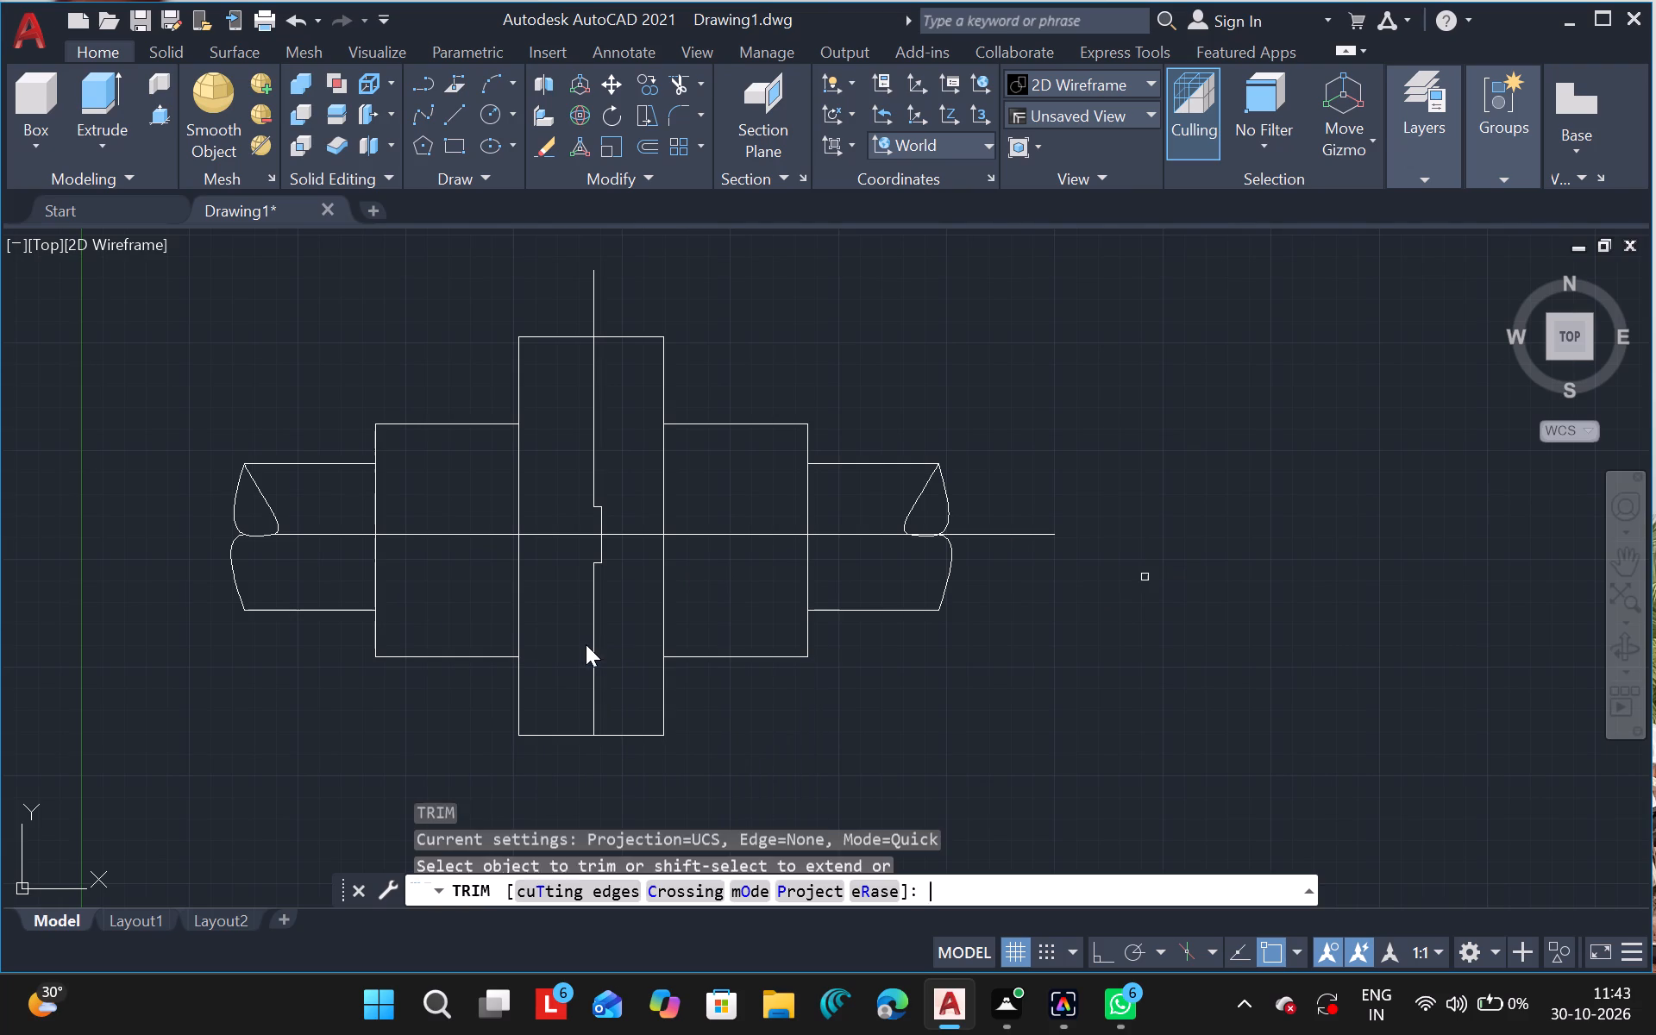
{"action": "left_click", "coordinate": [1026, 538]}
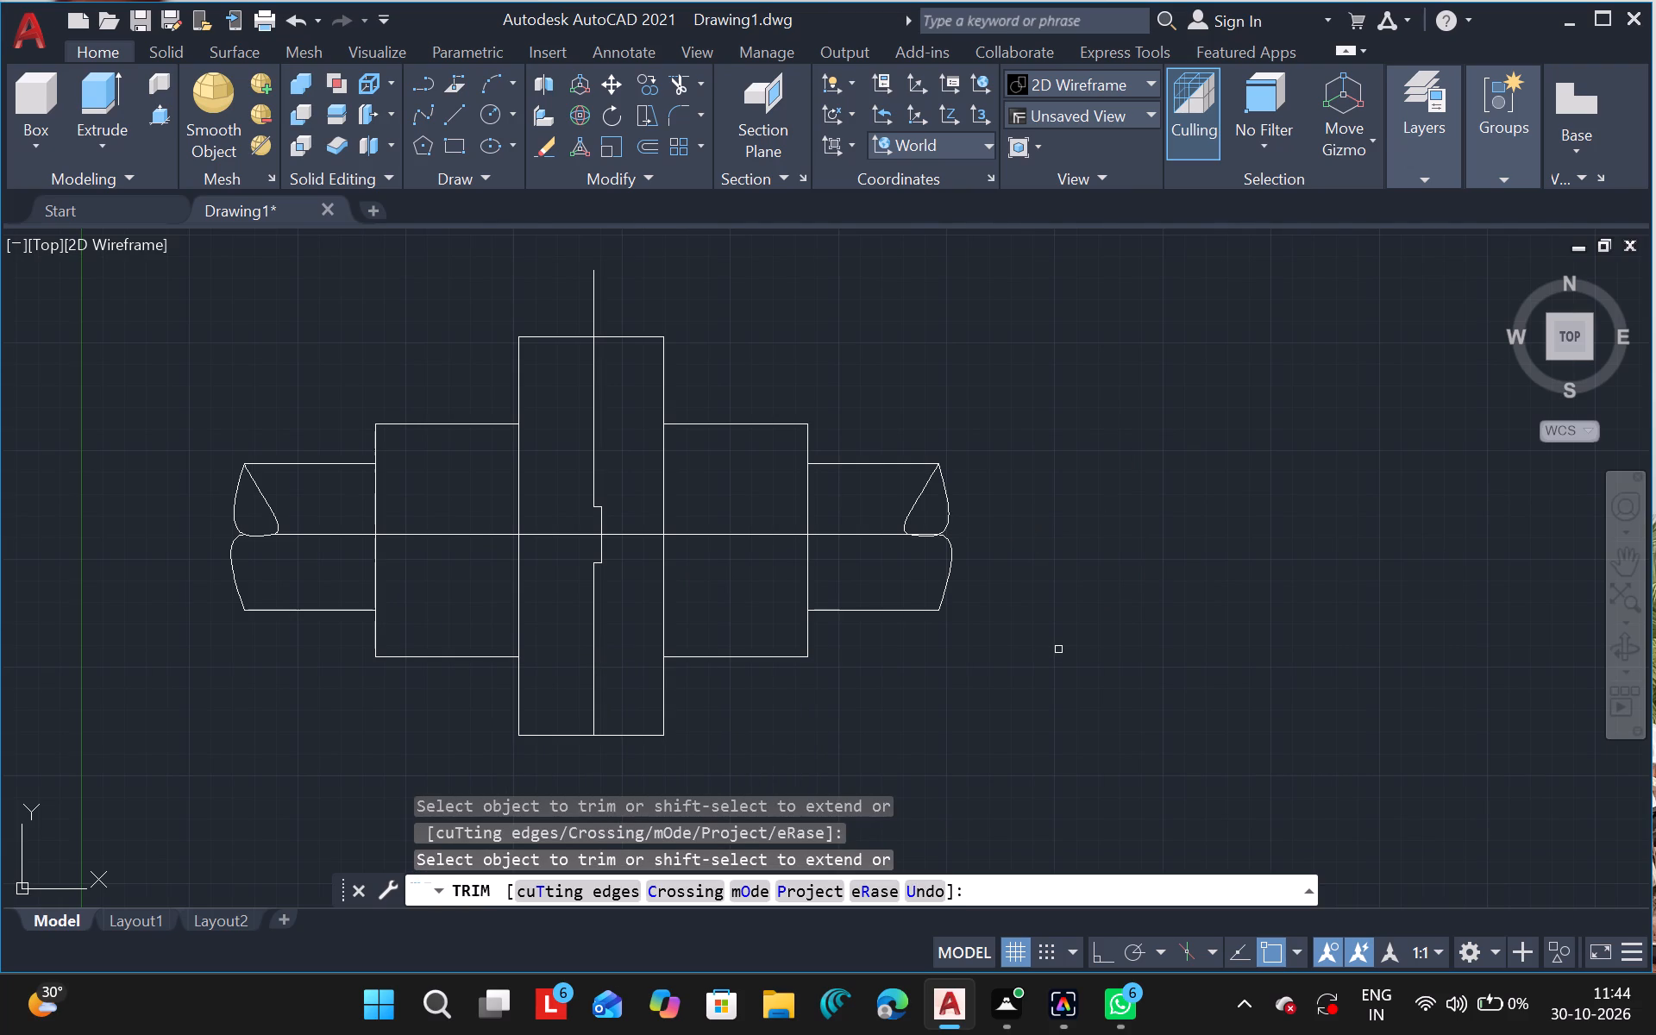
{"action": "key", "text": "Escape"}
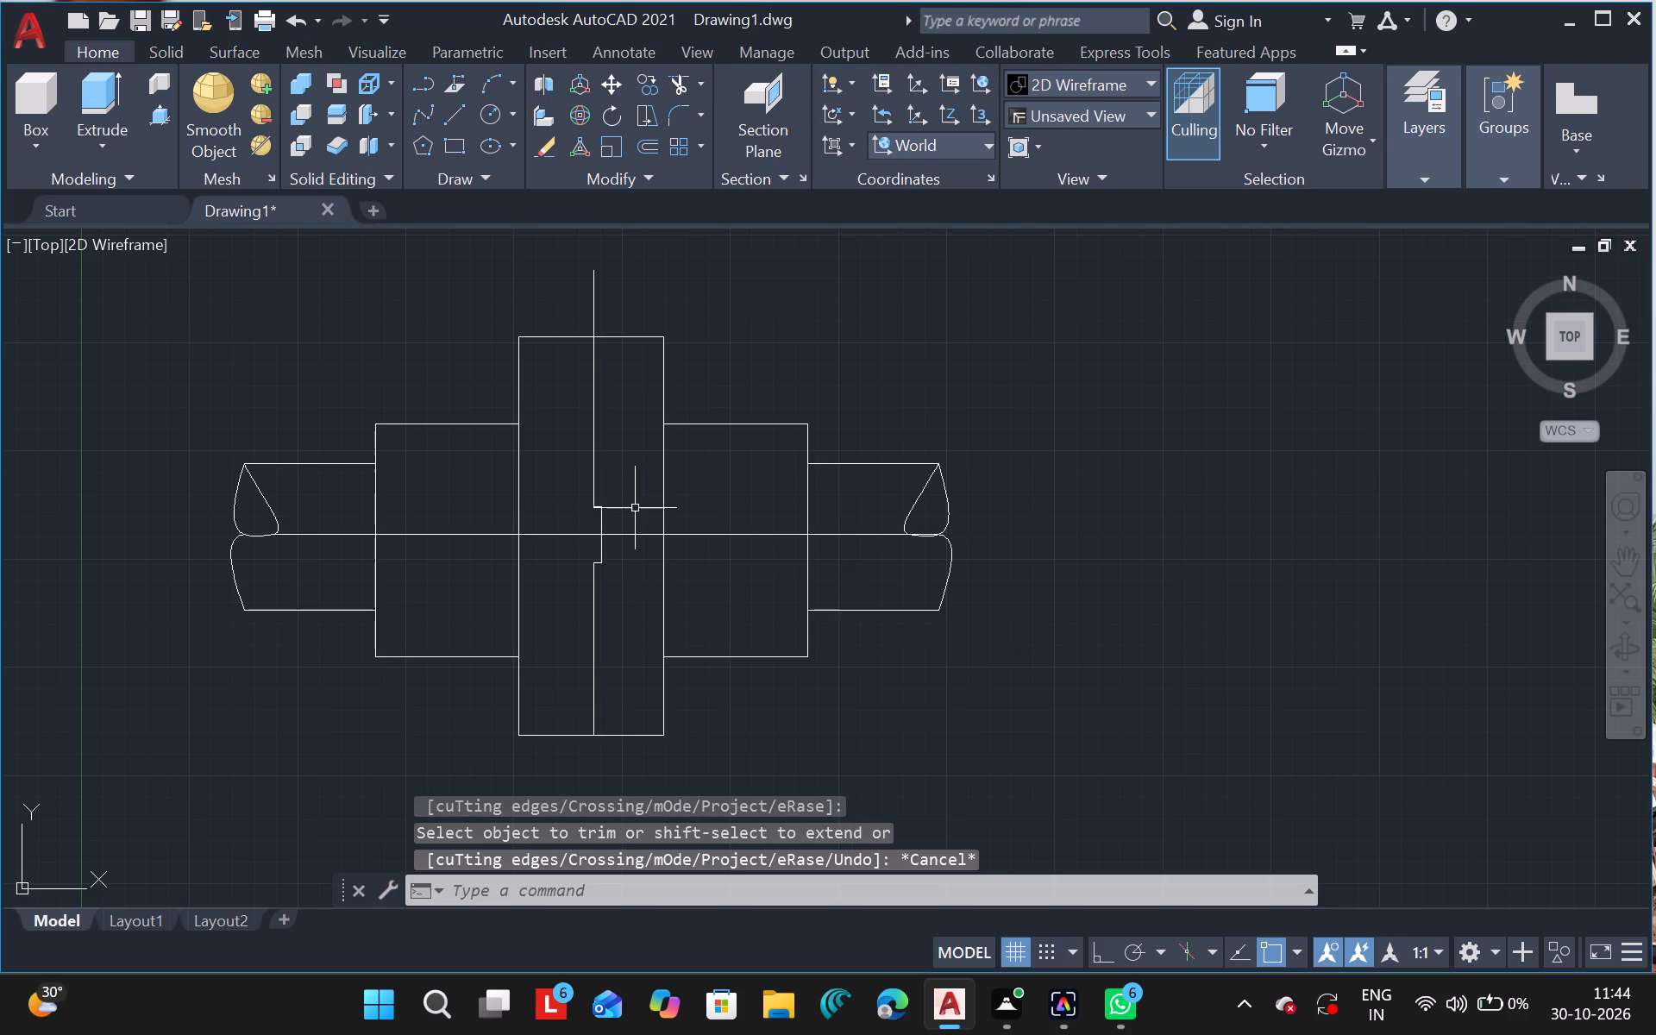
Draw an L-shaped pair of lines from inside the left larger box's upper corner, running left and down across the smaller box's top edge.
{"action": "scroll", "coordinate": [329, 425], "scroll_direction": "up", "scroll_amount": 1, "text": "ctrl"}
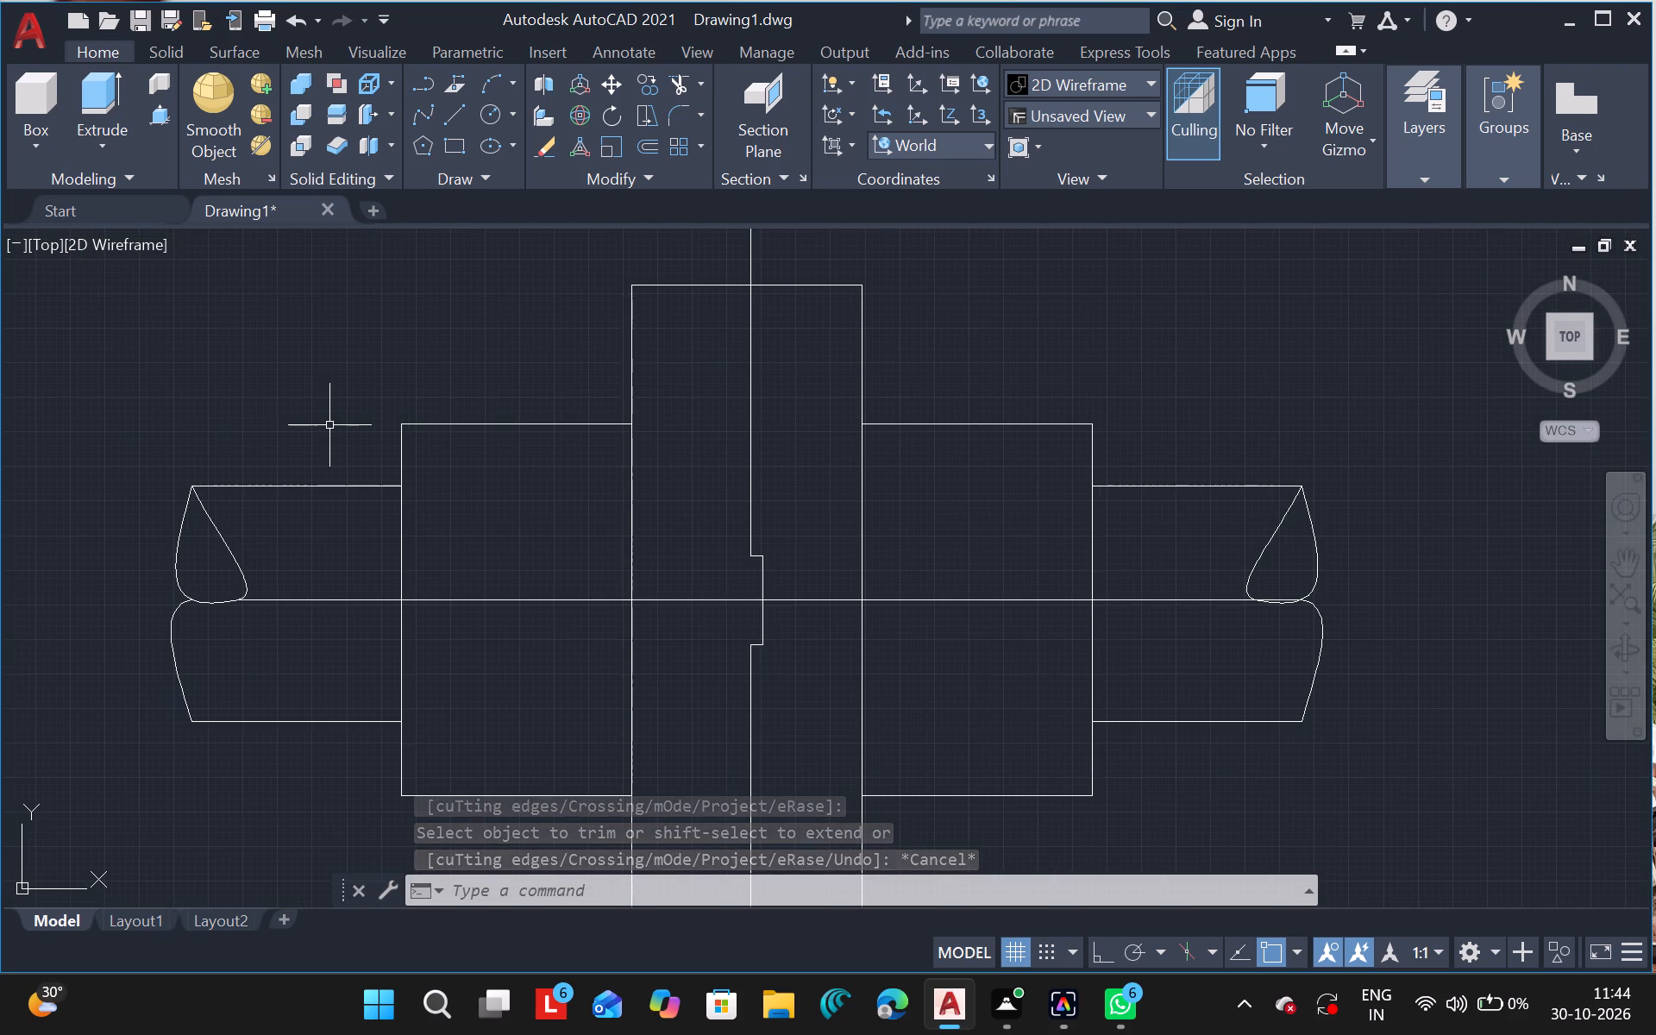
{"action": "left_click", "coordinate": [459, 109]}
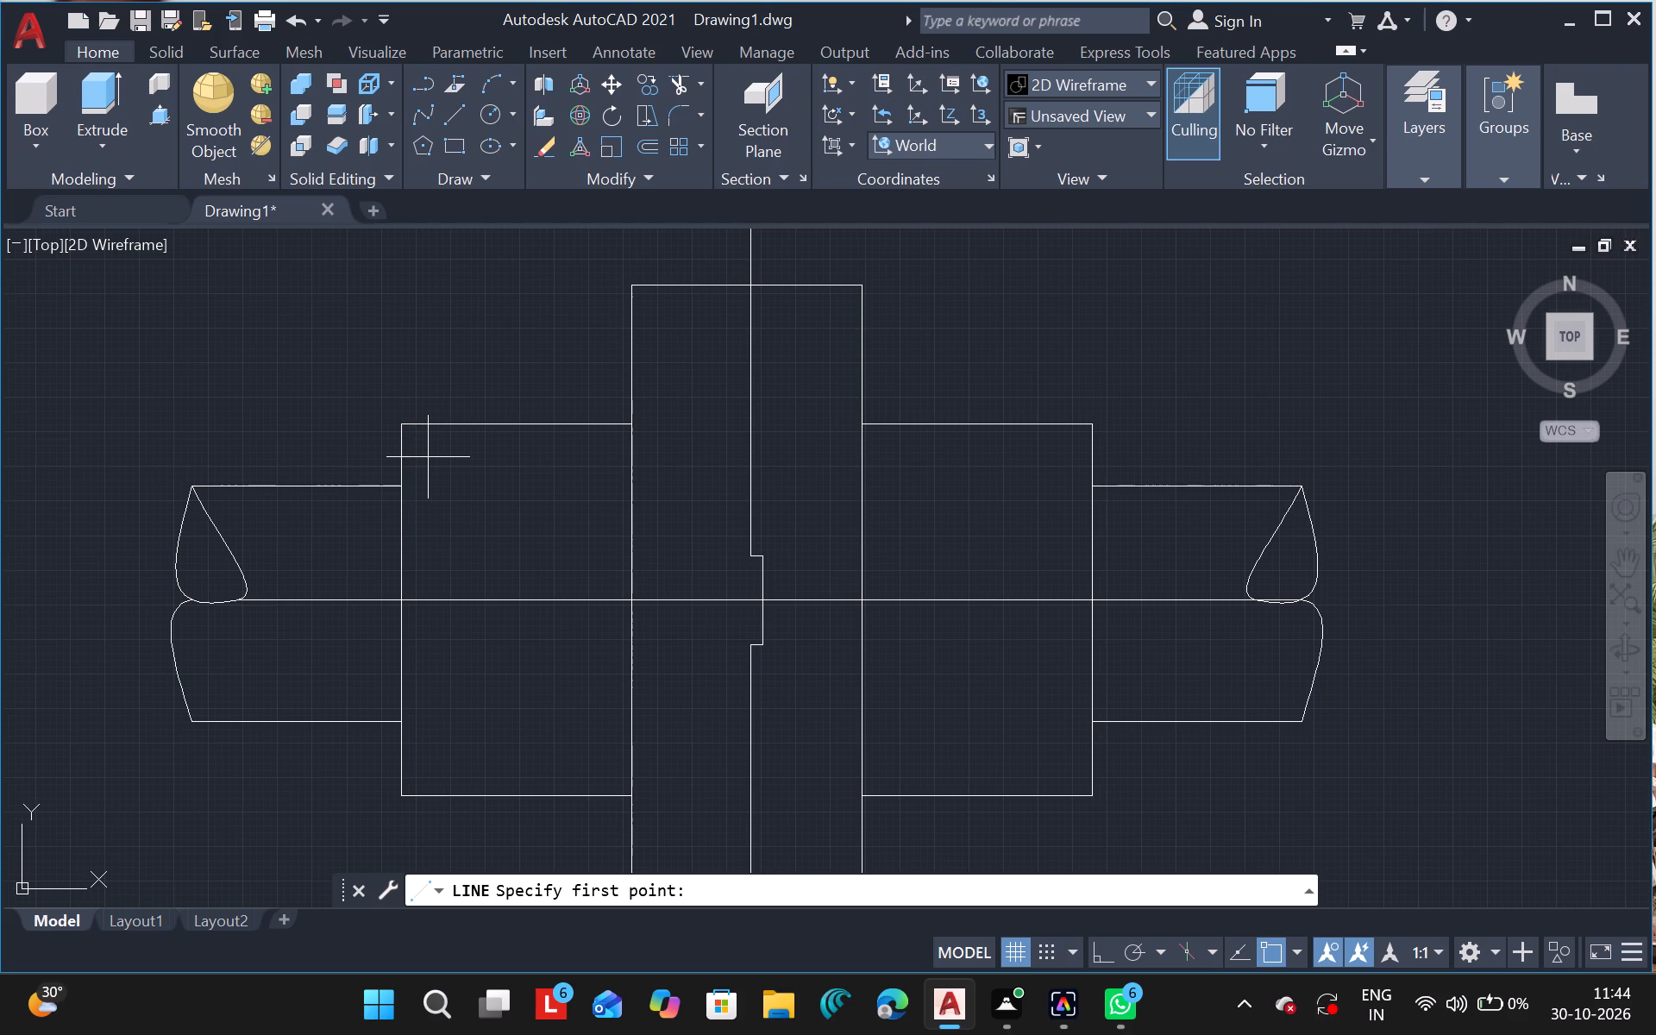
{"action": "left_click_drag", "start_coordinate": [417, 462], "coordinate": [388, 466]}
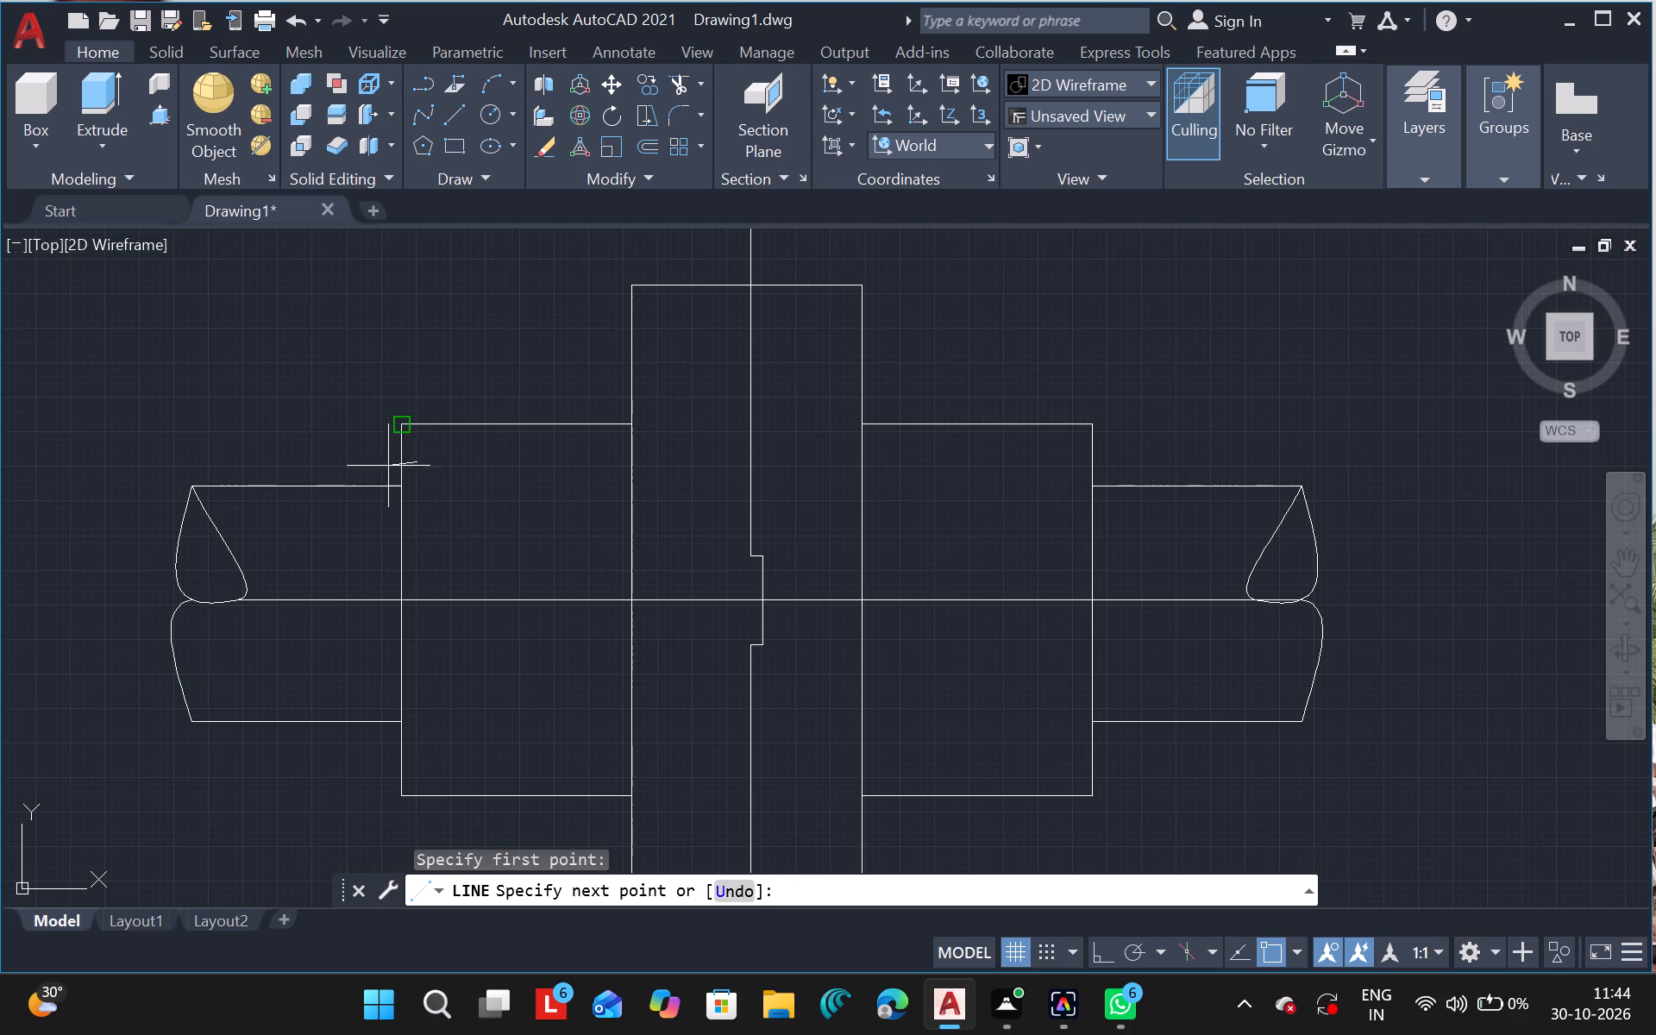
{"action": "left_click_drag", "start_coordinate": [388, 466], "coordinate": [345, 463]}
{"action": "left_click_drag", "start_coordinate": [360, 462], "coordinate": [361, 503]}
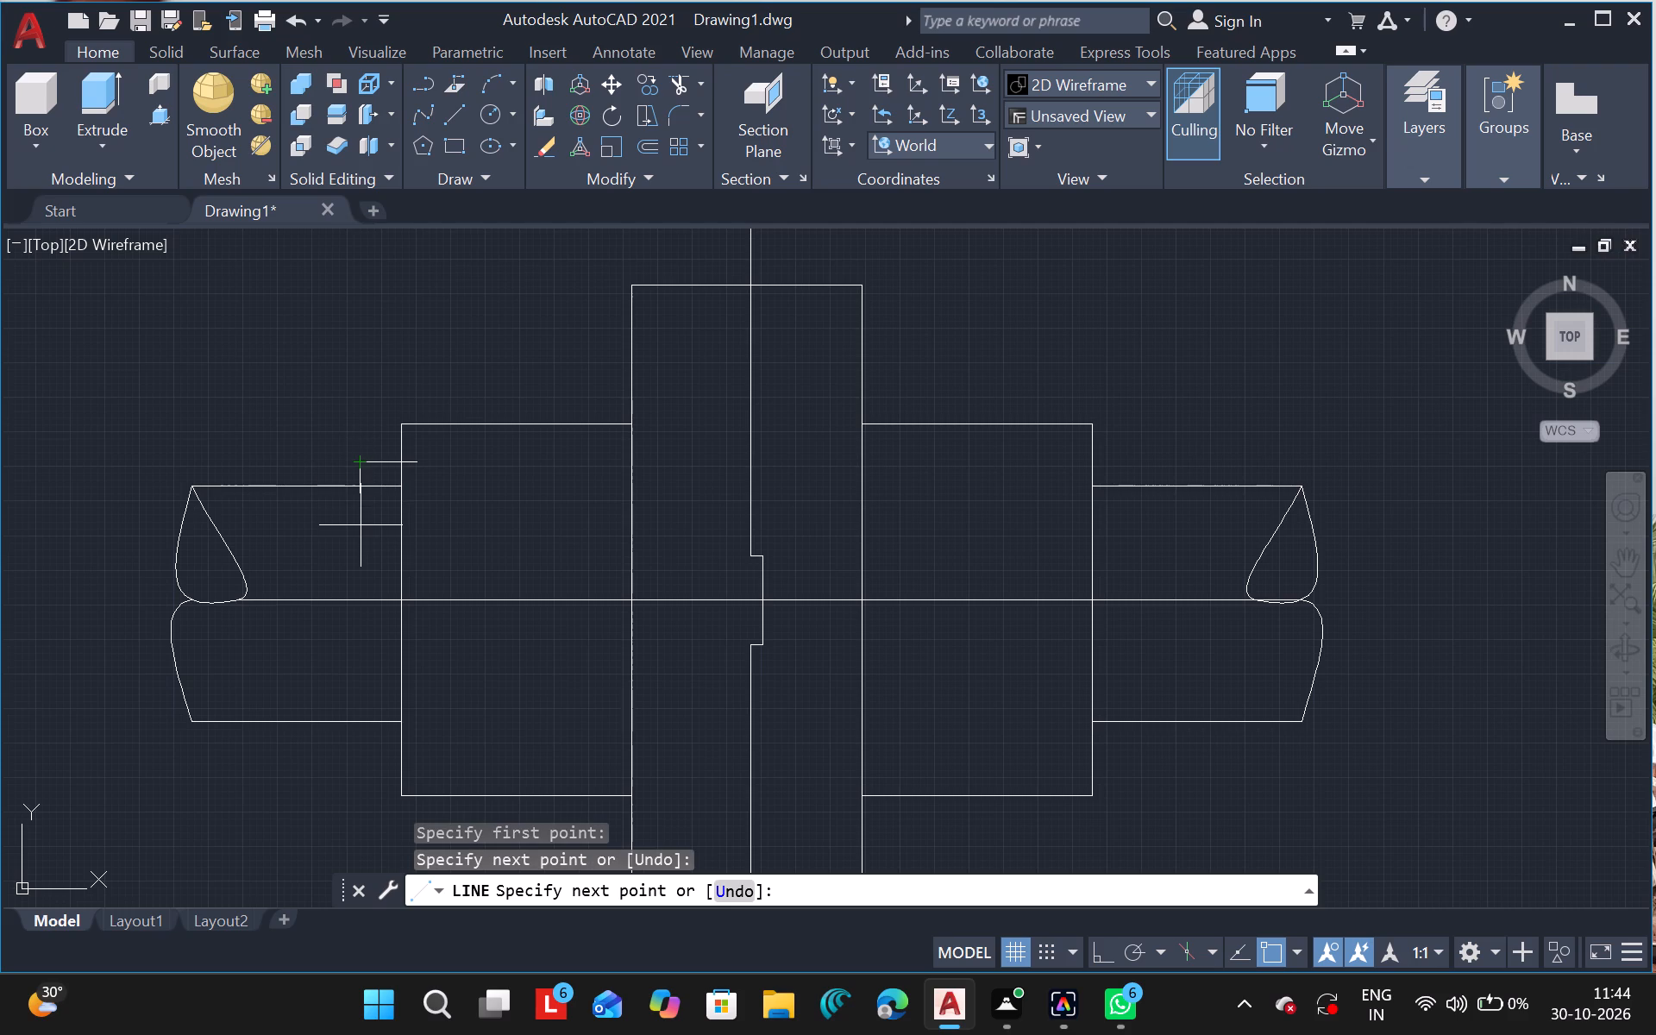
{"action": "left_click", "coordinate": [361, 525]}
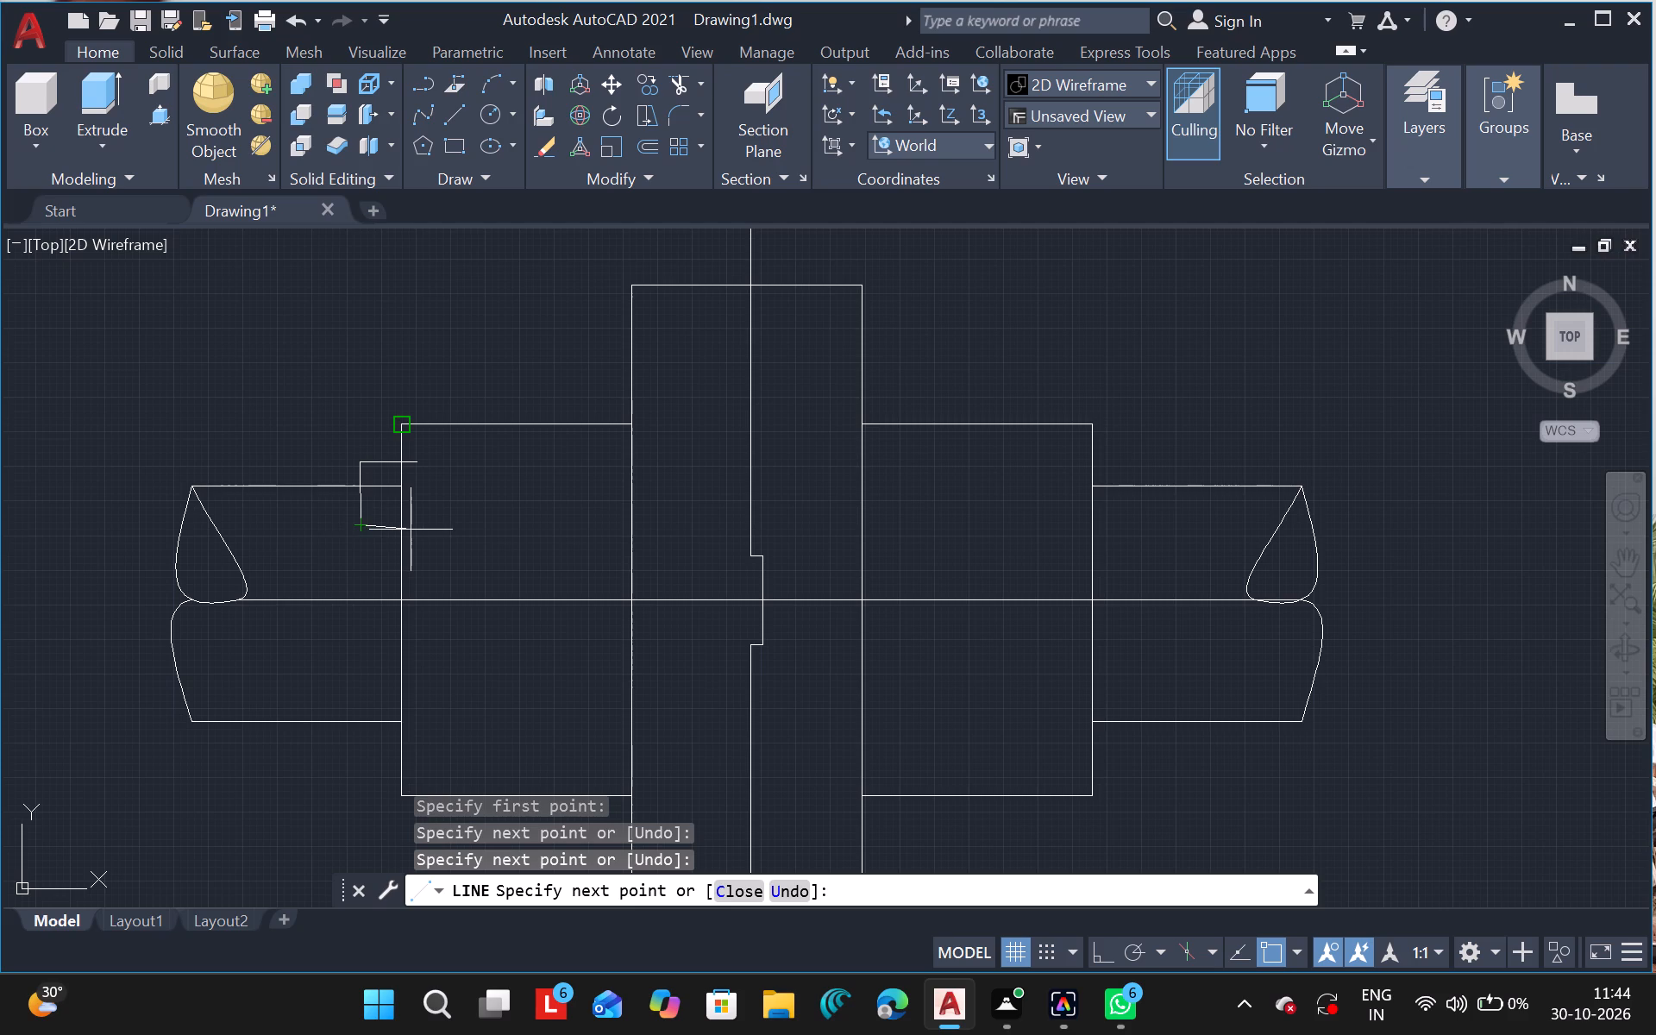
{"action": "key", "text": "Escape"}
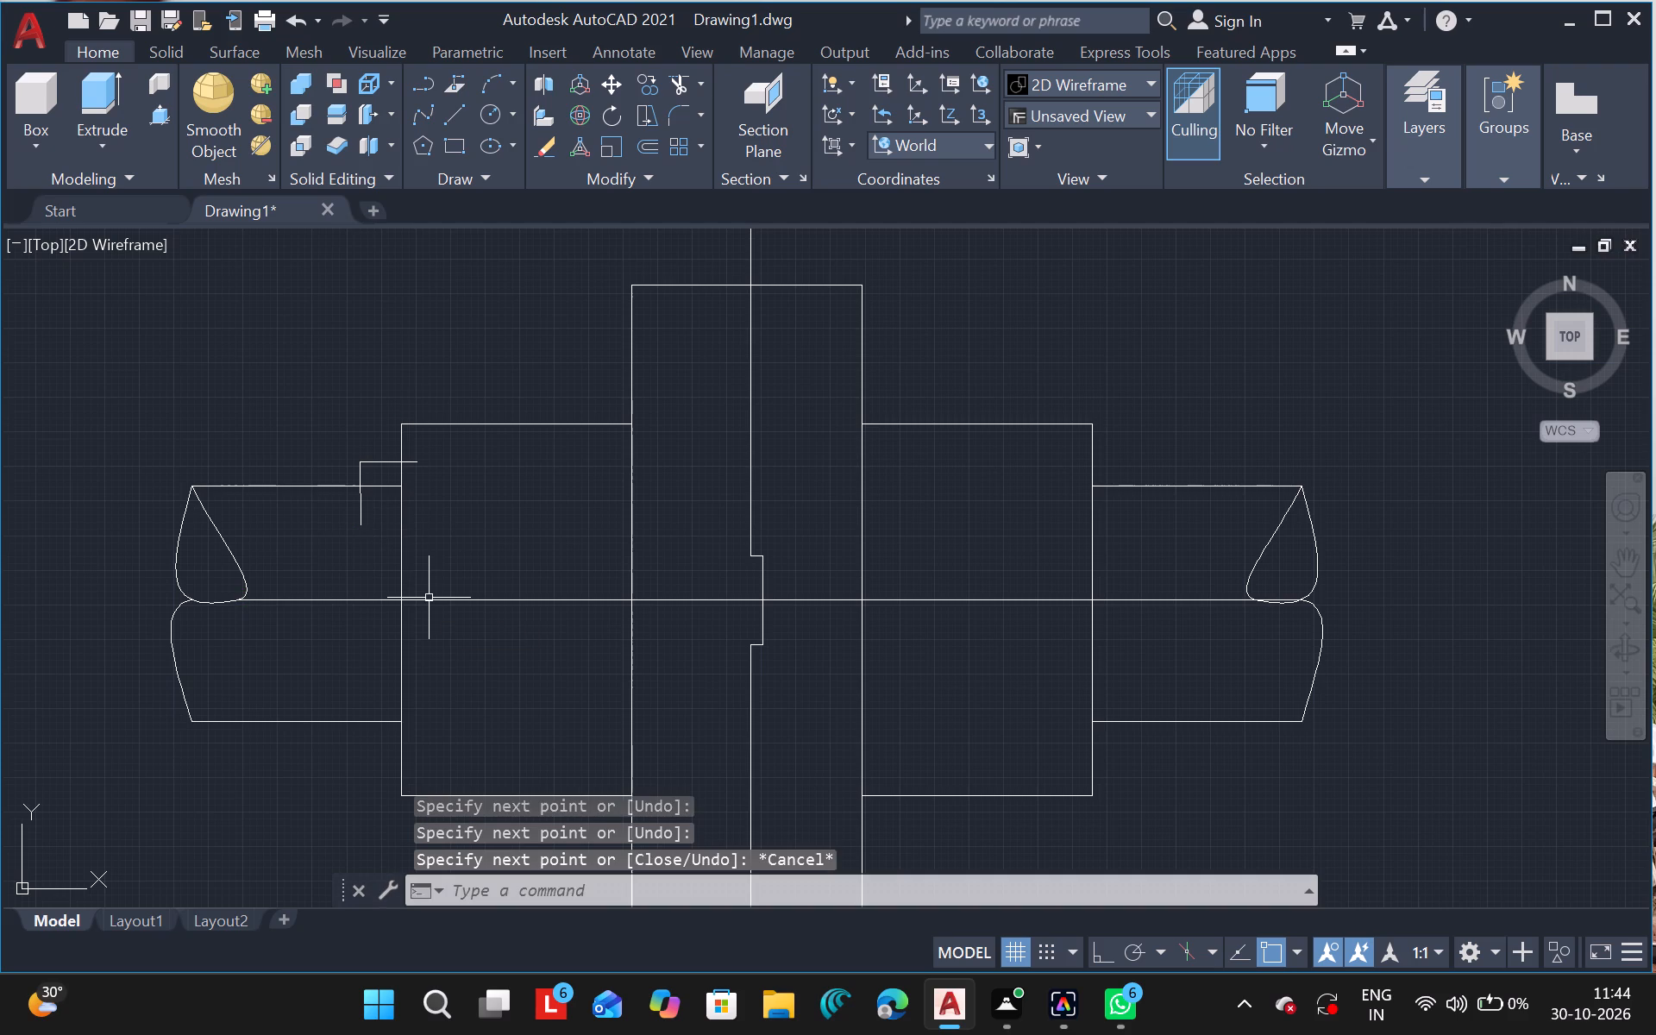
Trim the L-shape's vertical line and the end of its horizontal line that projects inside the left larger box.
{"action": "type", "text": "tr"}
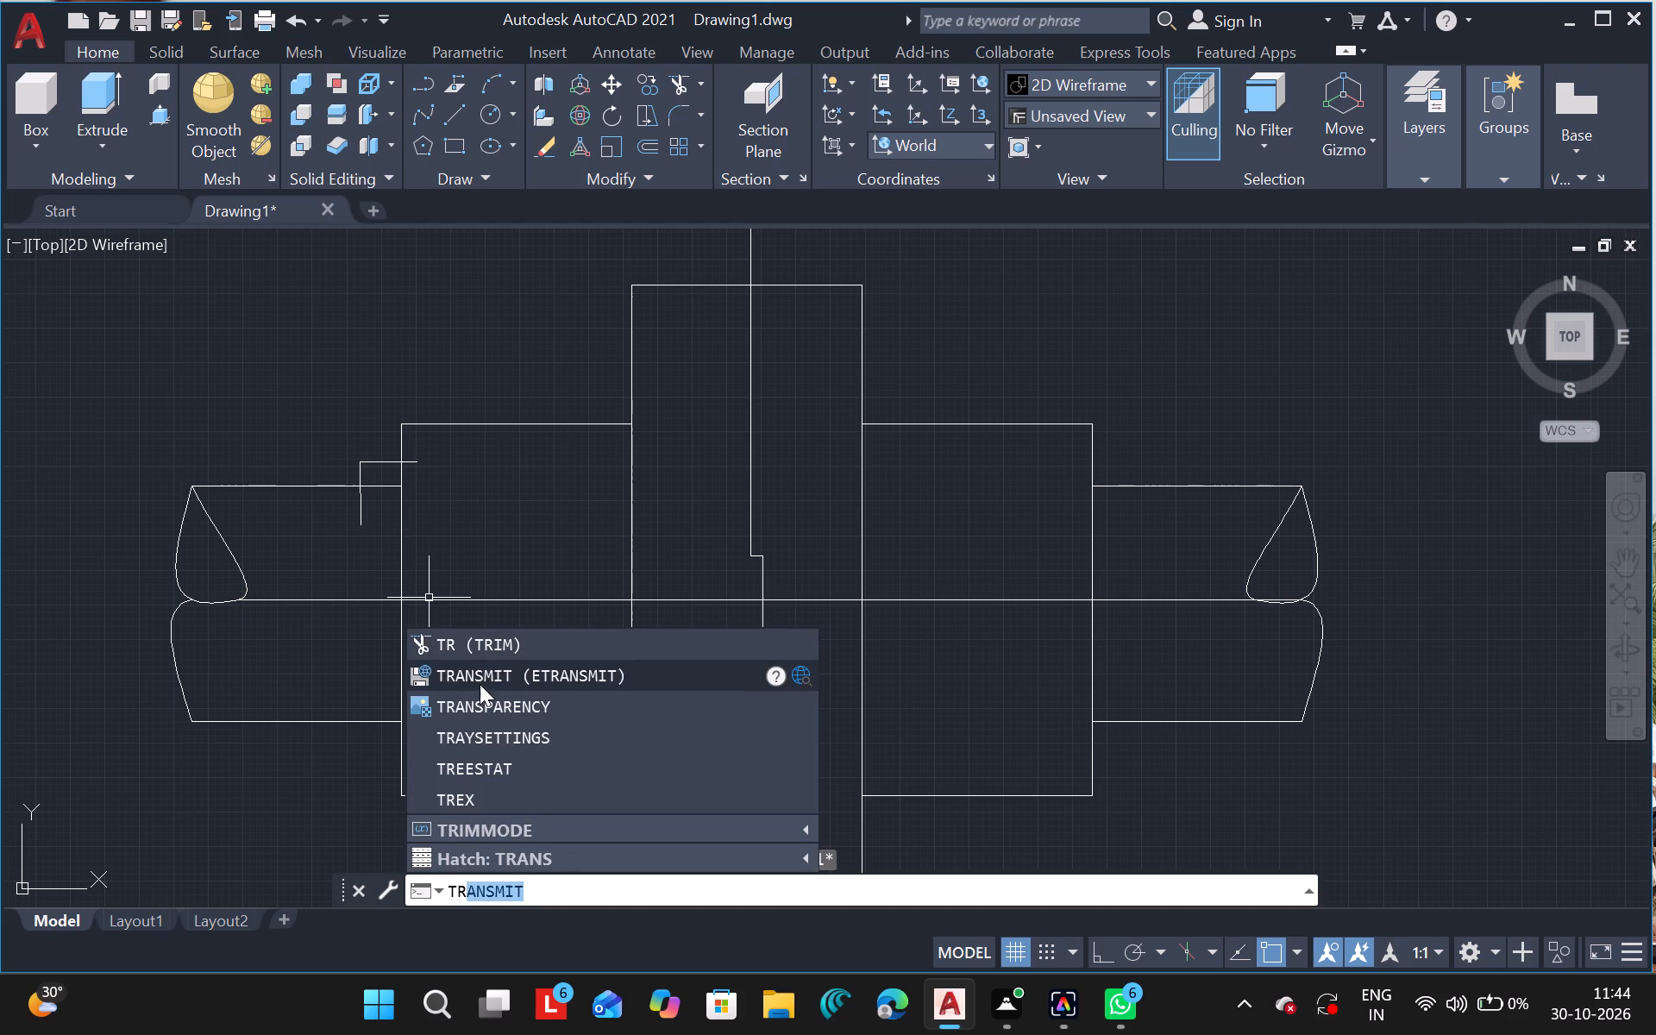
{"action": "left_click", "coordinate": [492, 646]}
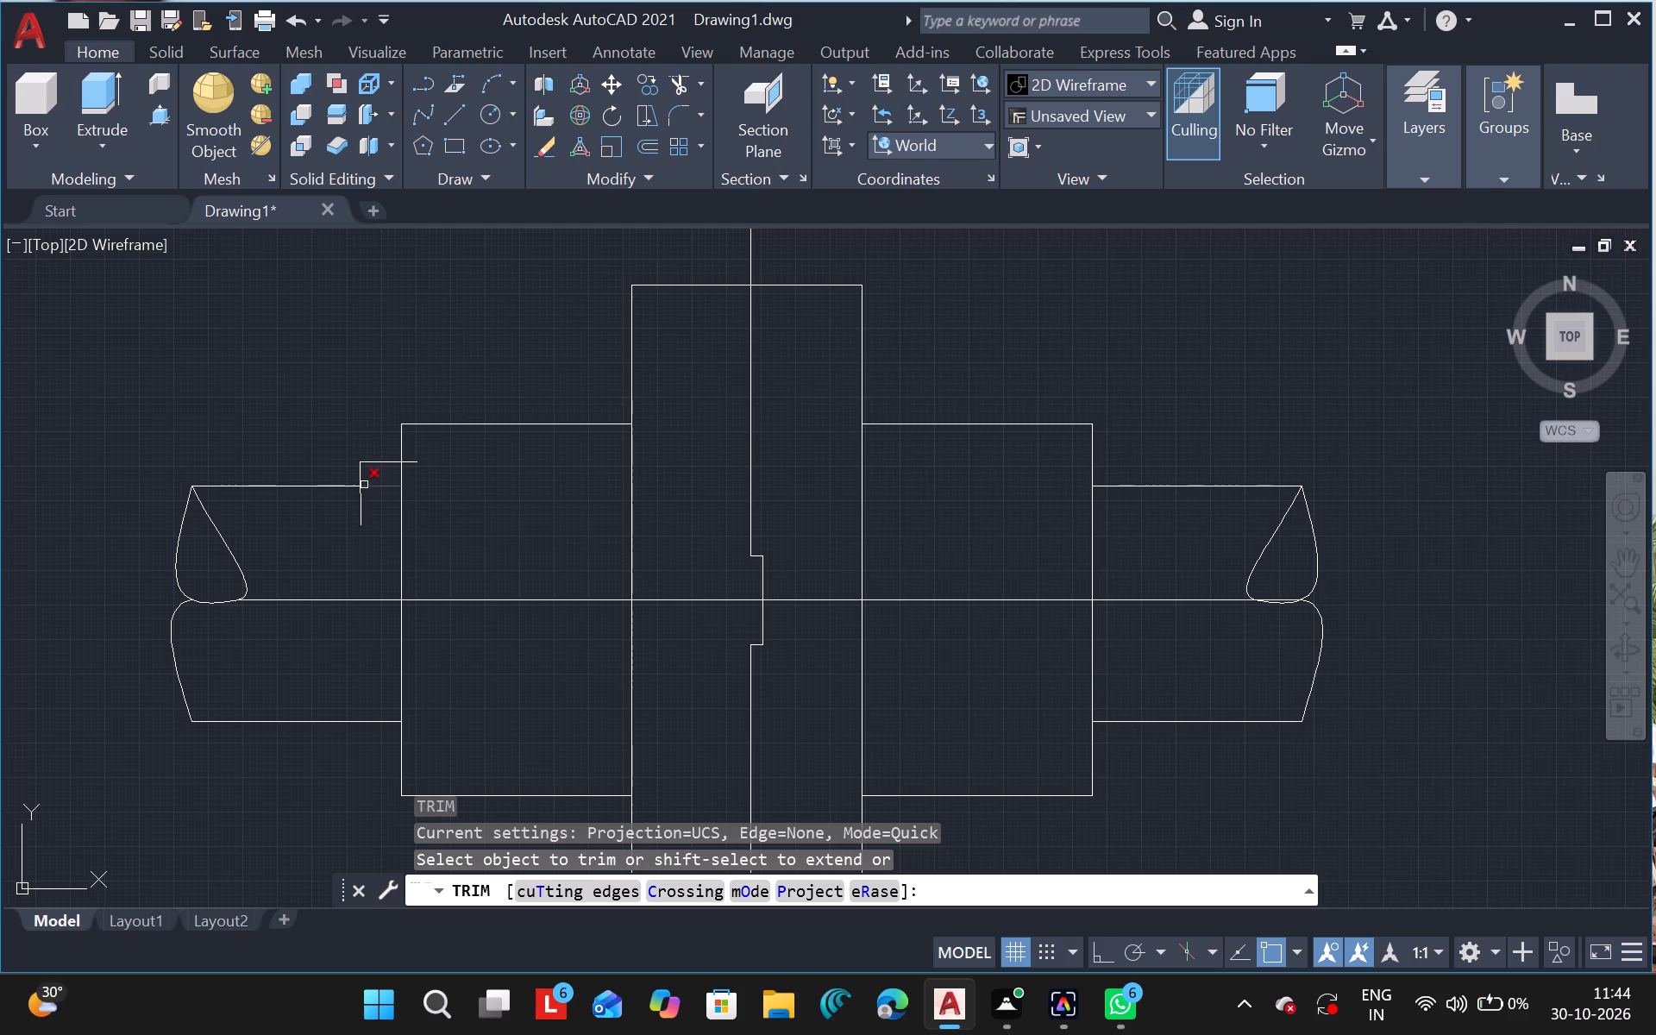
{"action": "left_click_drag", "start_coordinate": [363, 479], "coordinate": [361, 513]}
{"action": "left_click_drag", "start_coordinate": [361, 513], "coordinate": [521, 511]}
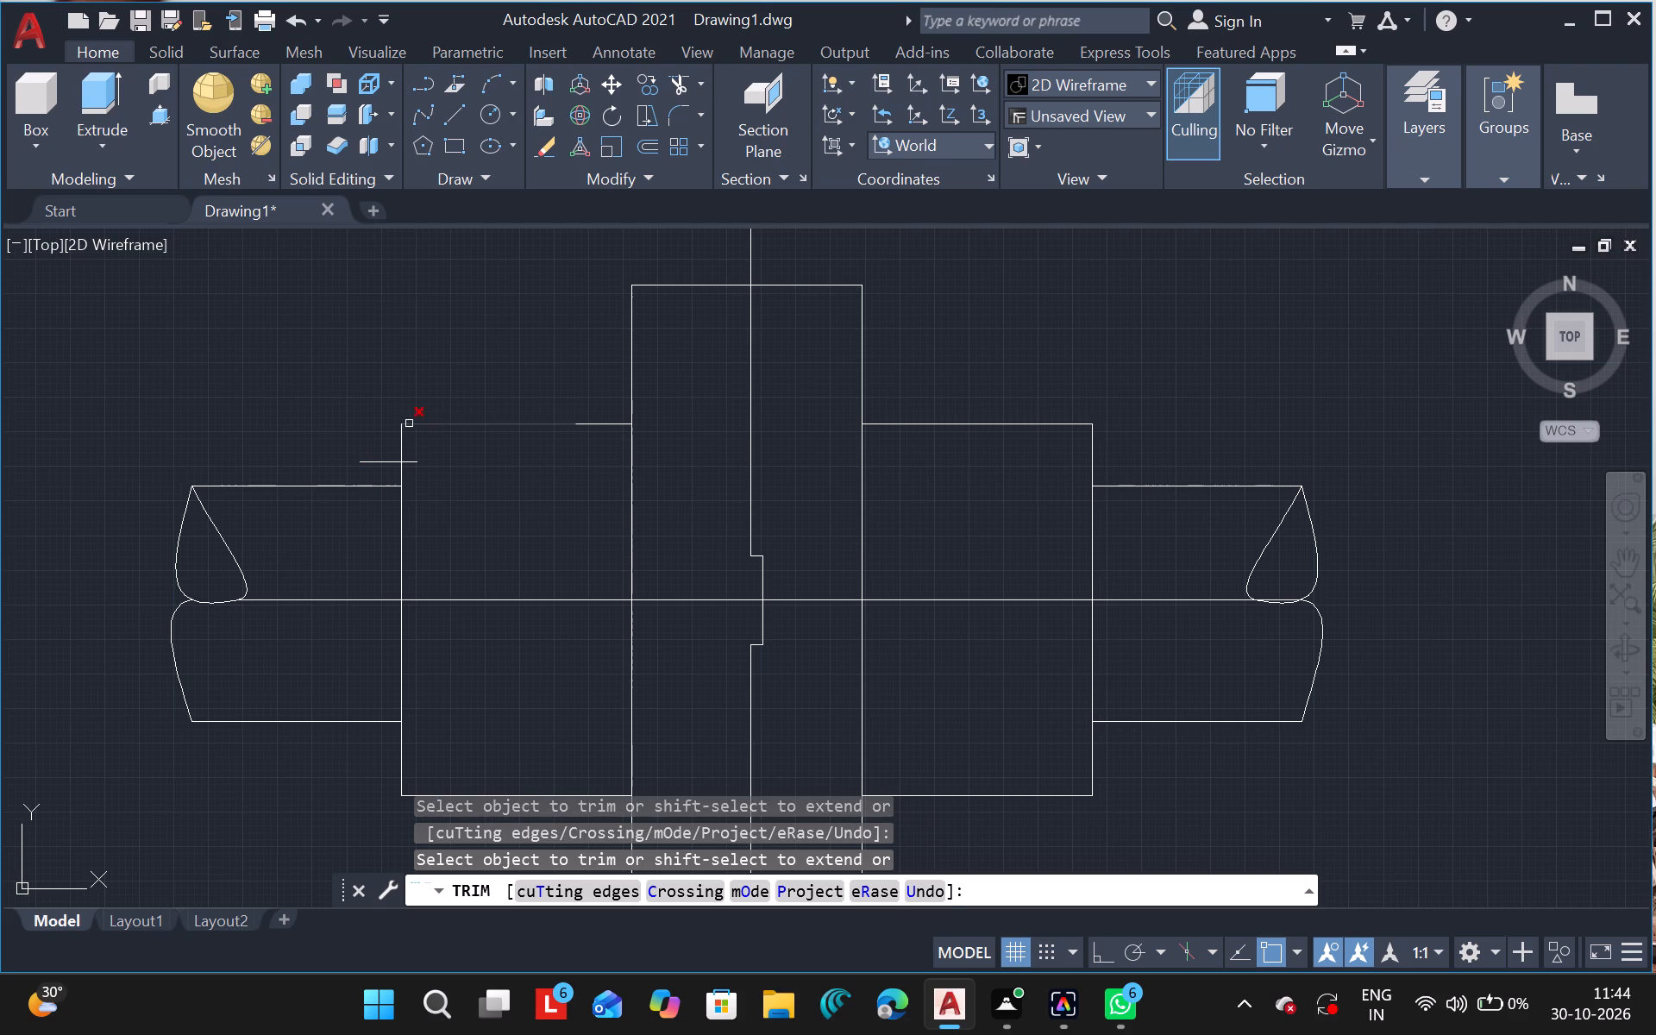
{"action": "left_click", "coordinate": [412, 463]}
{"action": "key", "text": "Escape"}
Draw a vertical line from the short horizontal line's left end down past the left smaller box's top edge.
{"action": "left_click", "coordinate": [462, 109]}
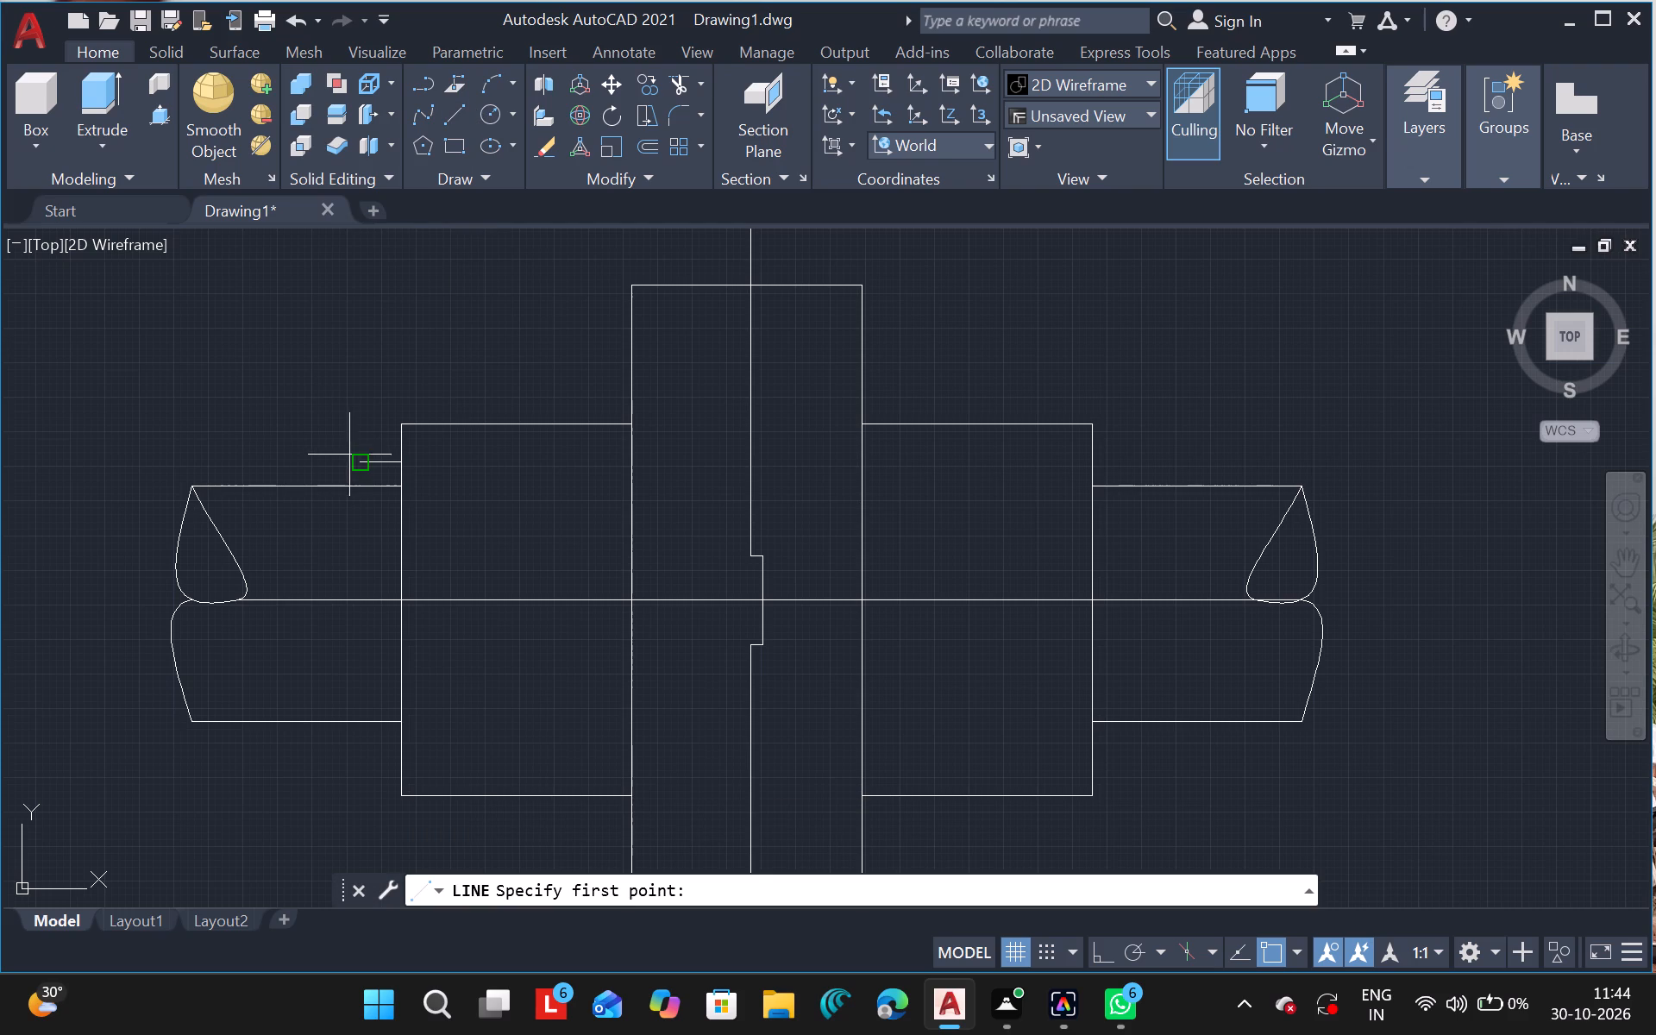
{"action": "left_click_drag", "start_coordinate": [361, 459], "coordinate": [361, 490]}
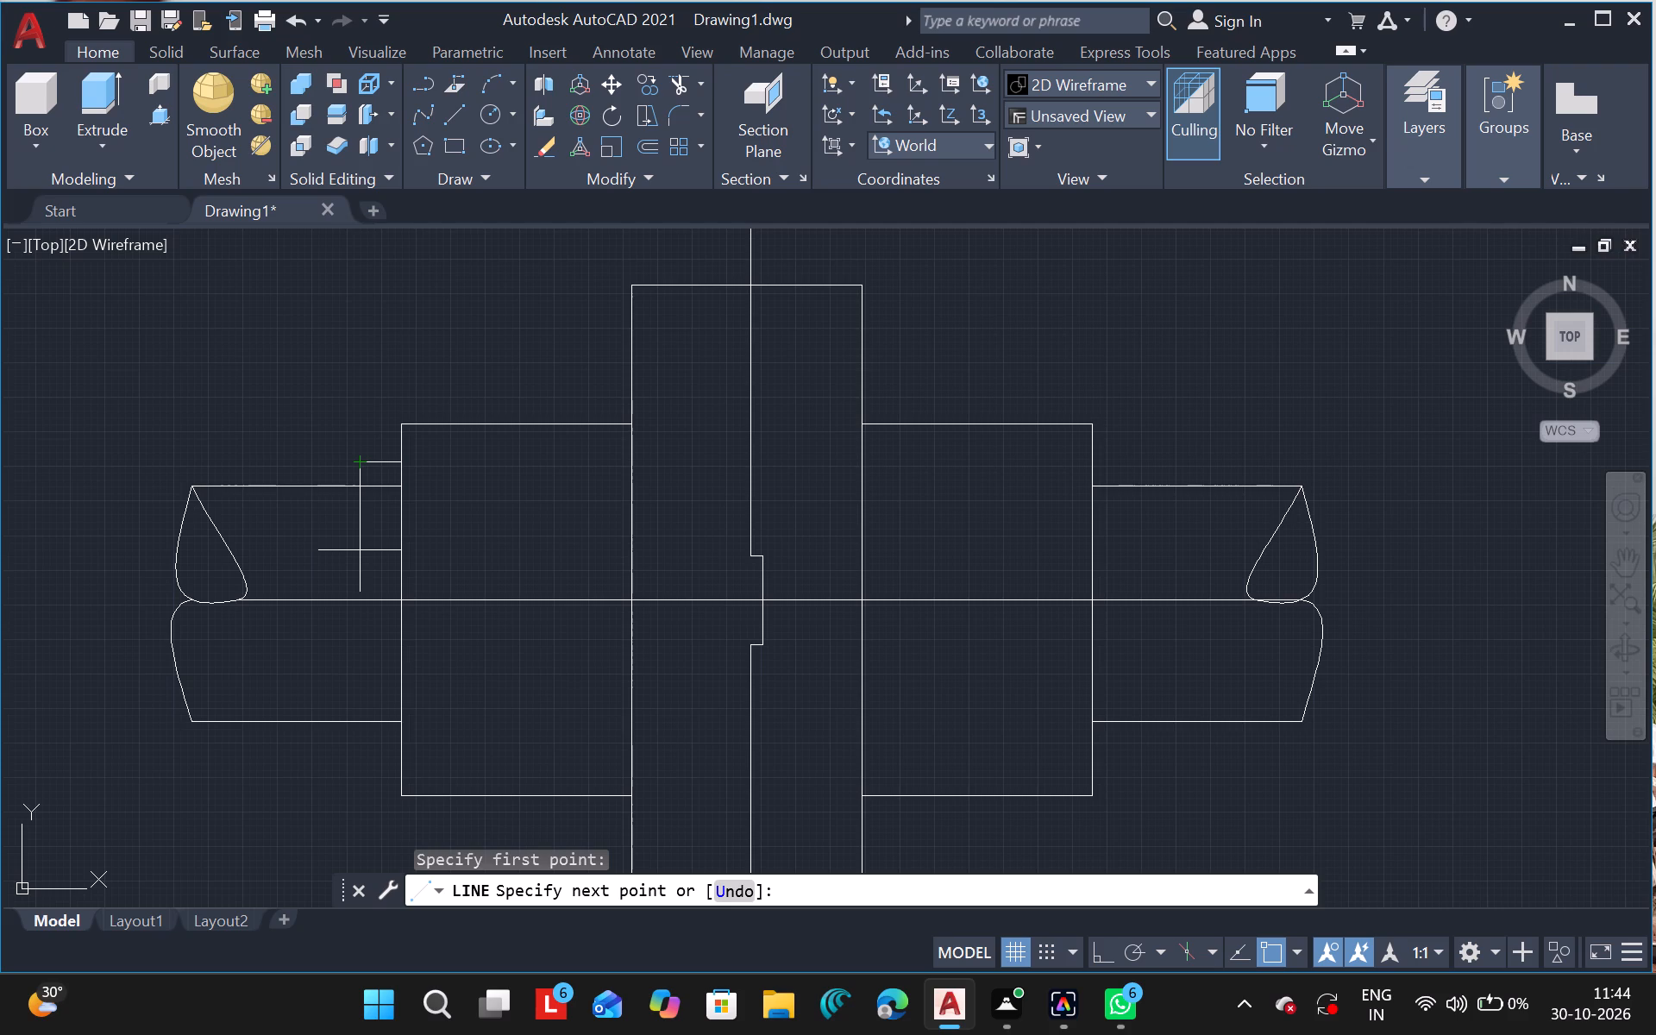
{"action": "left_click", "coordinate": [360, 550]}
{"action": "key", "text": "Escape"}
Trim the short vertical line where it extends below the left smaller box's top edge.
{"action": "type", "text": "tr"}
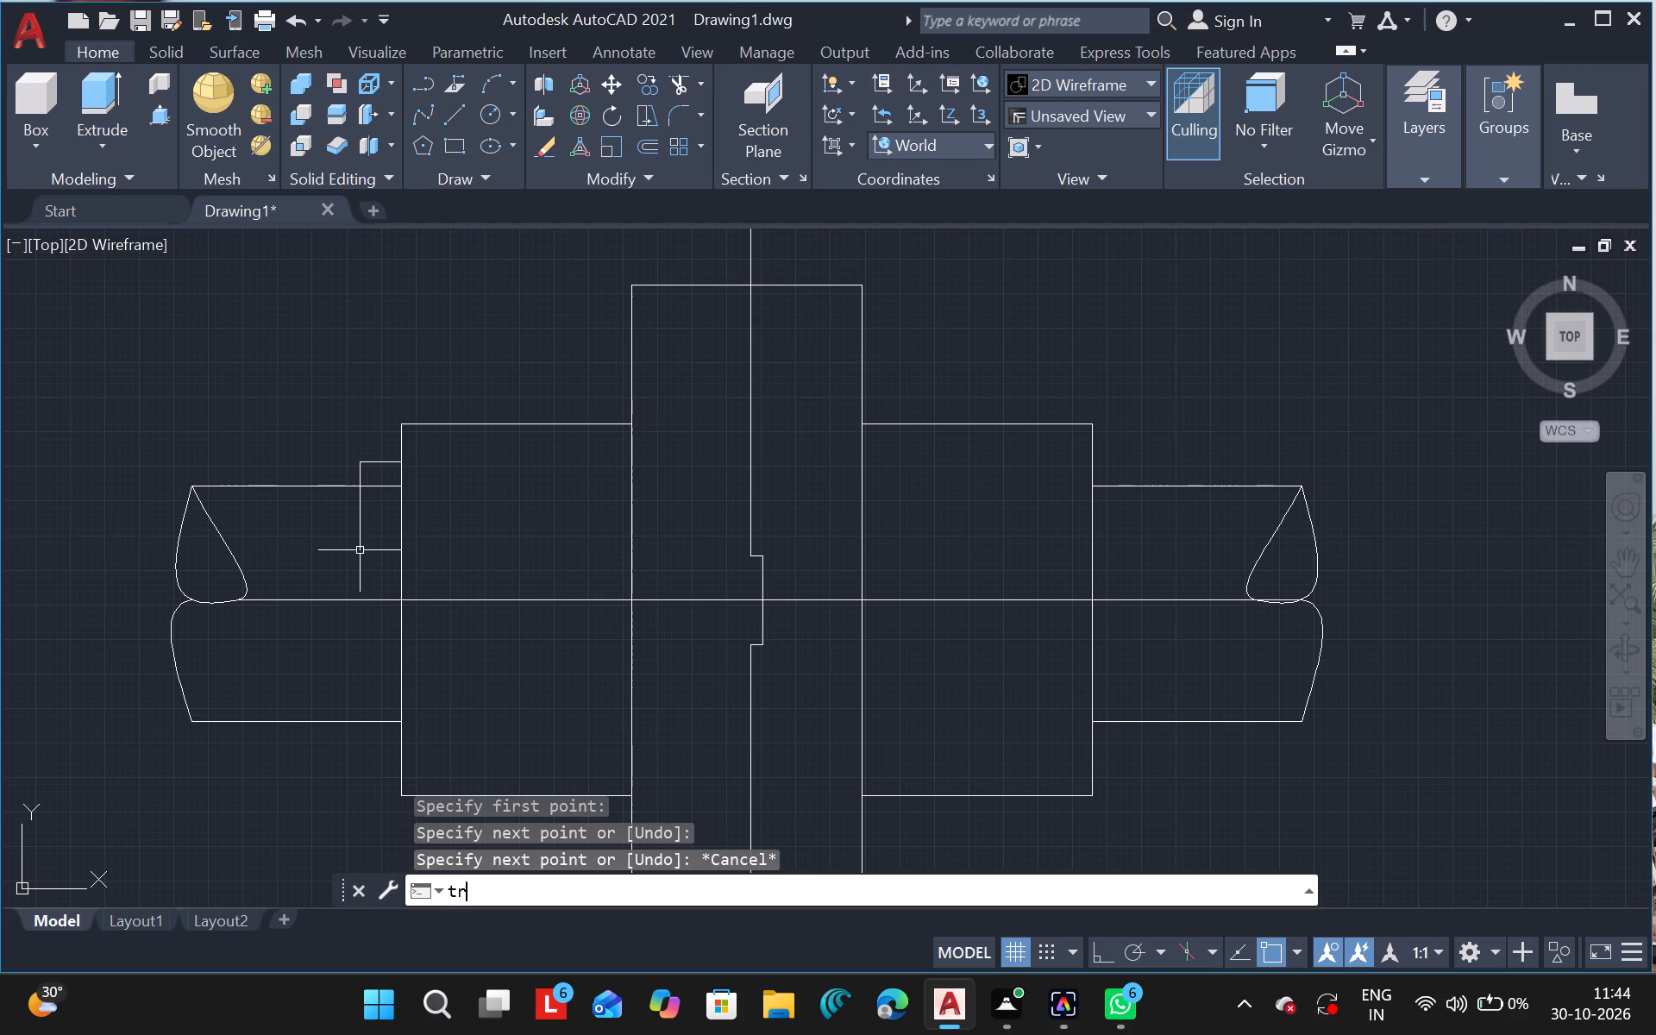
{"action": "left_click", "coordinate": [461, 637]}
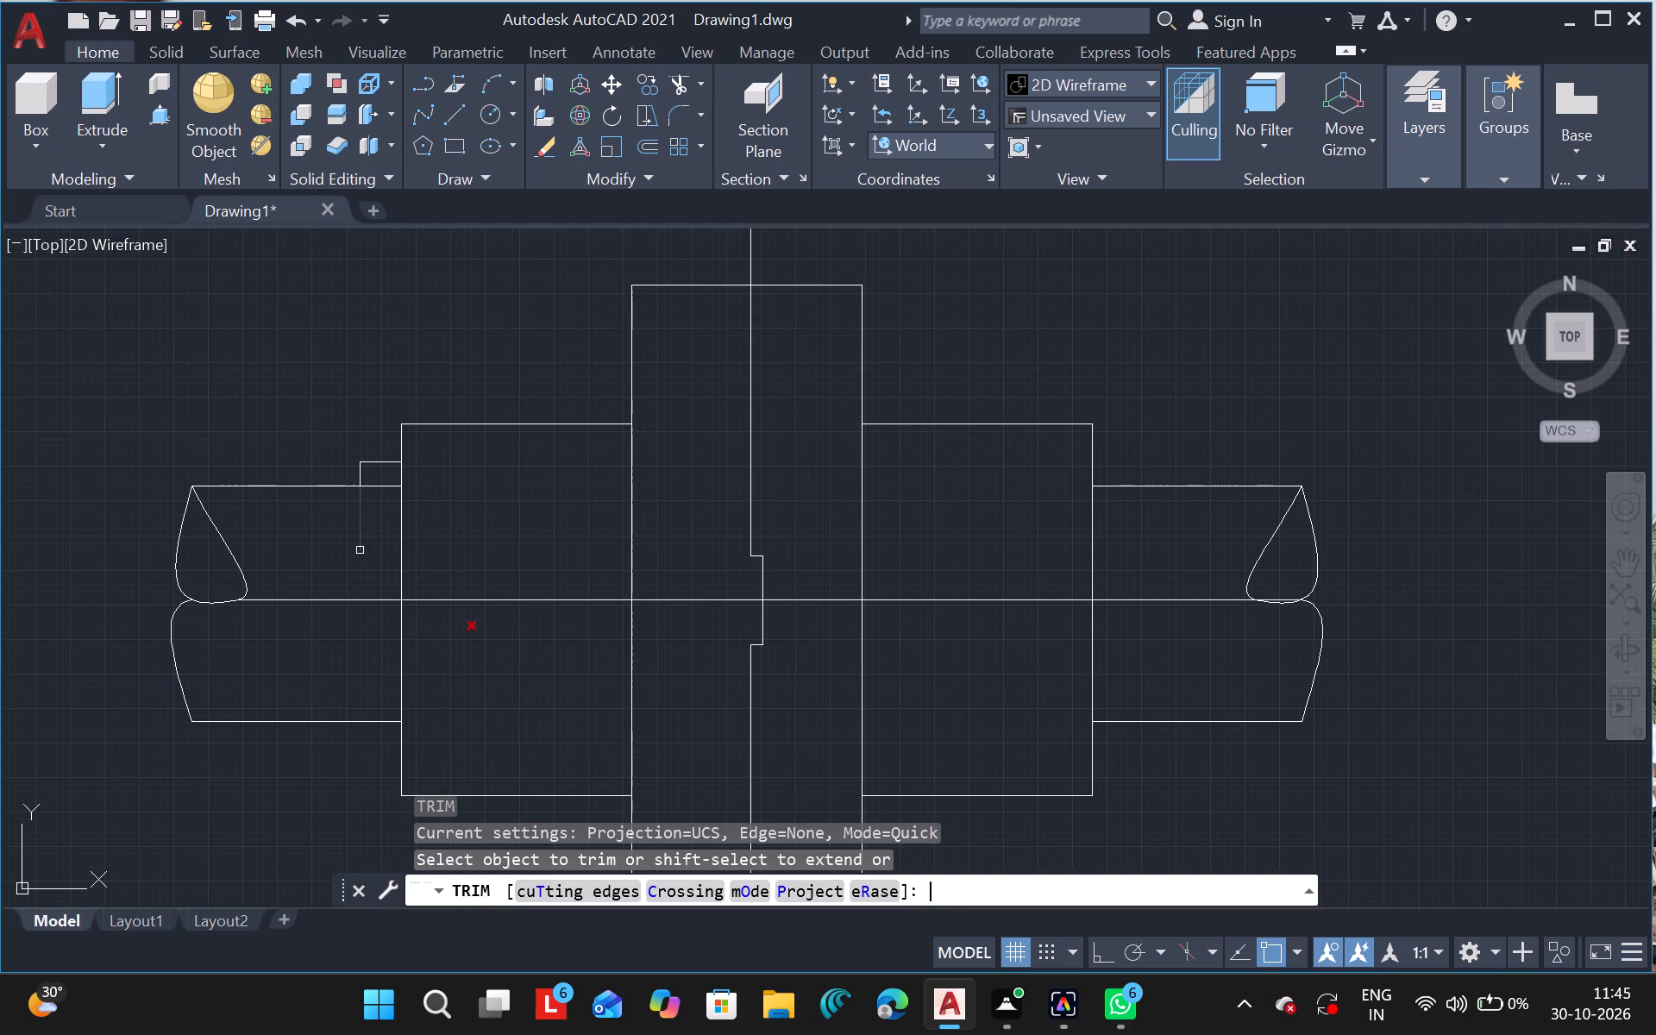
{"action": "left_click_drag", "start_coordinate": [363, 514], "coordinate": [744, 539]}
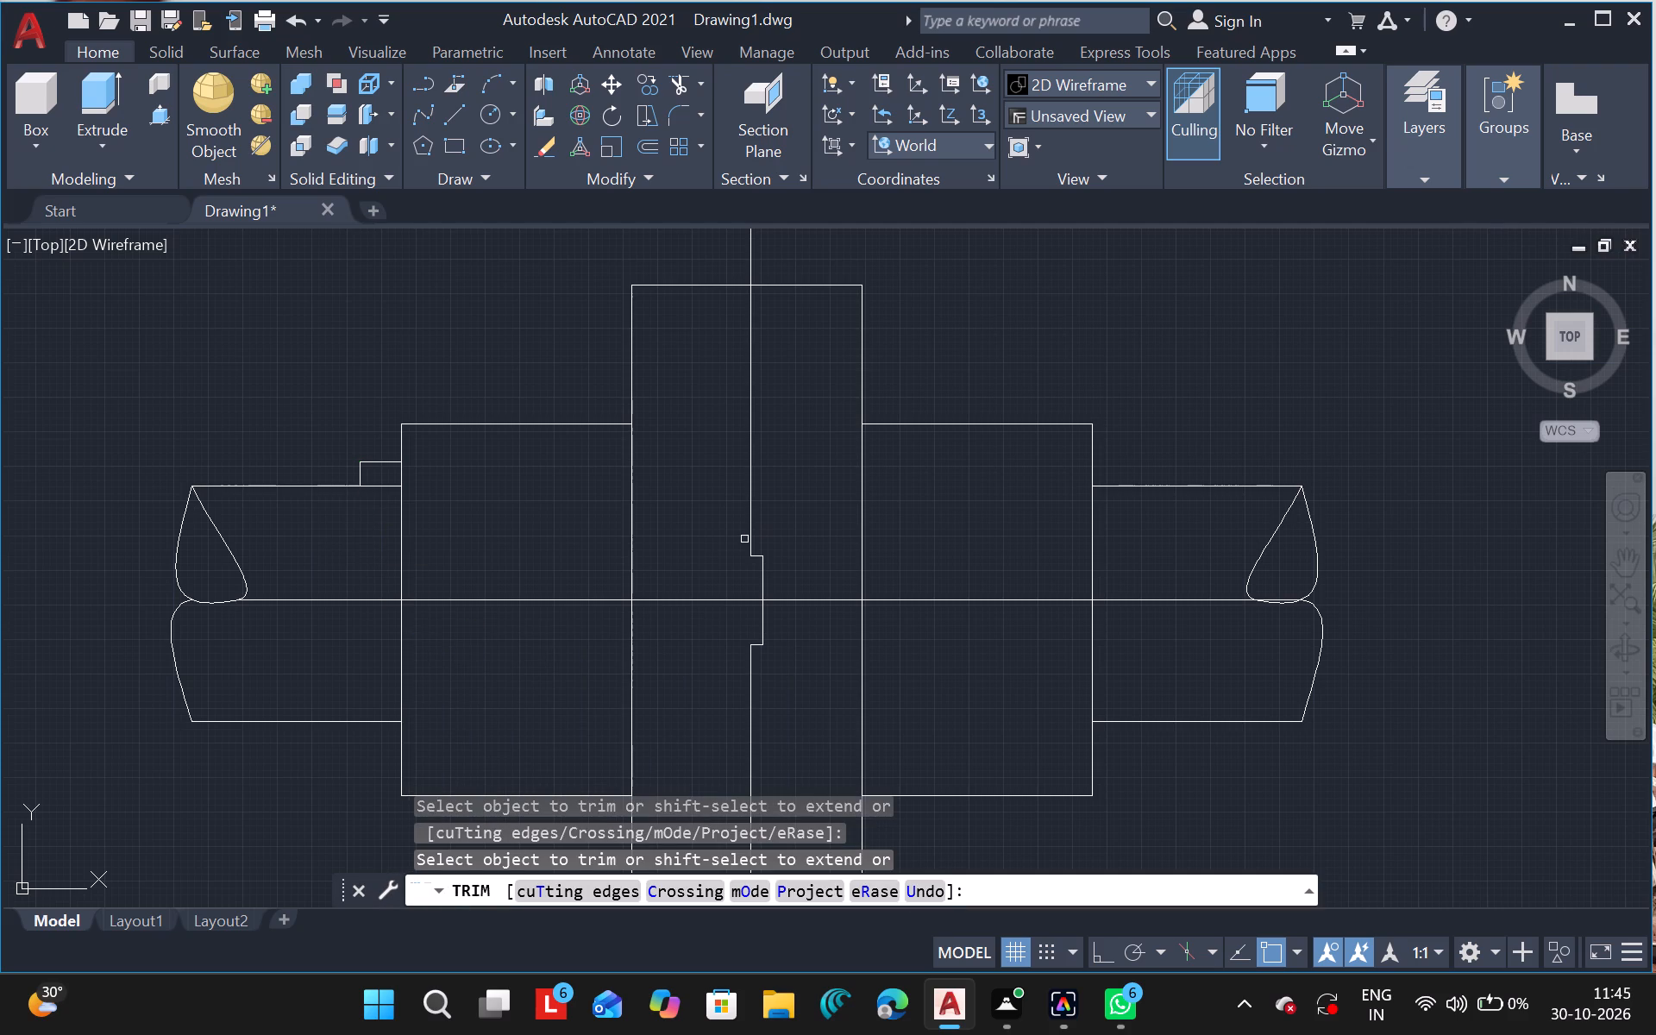
{"action": "scroll", "coordinate": [744, 539], "scroll_direction": "left", "scroll_amount": 1}
{"action": "scroll", "coordinate": [744, 539], "scroll_direction": "down", "scroll_amount": 2, "text": "ctrl"}
{"action": "key", "text": "Escape"}
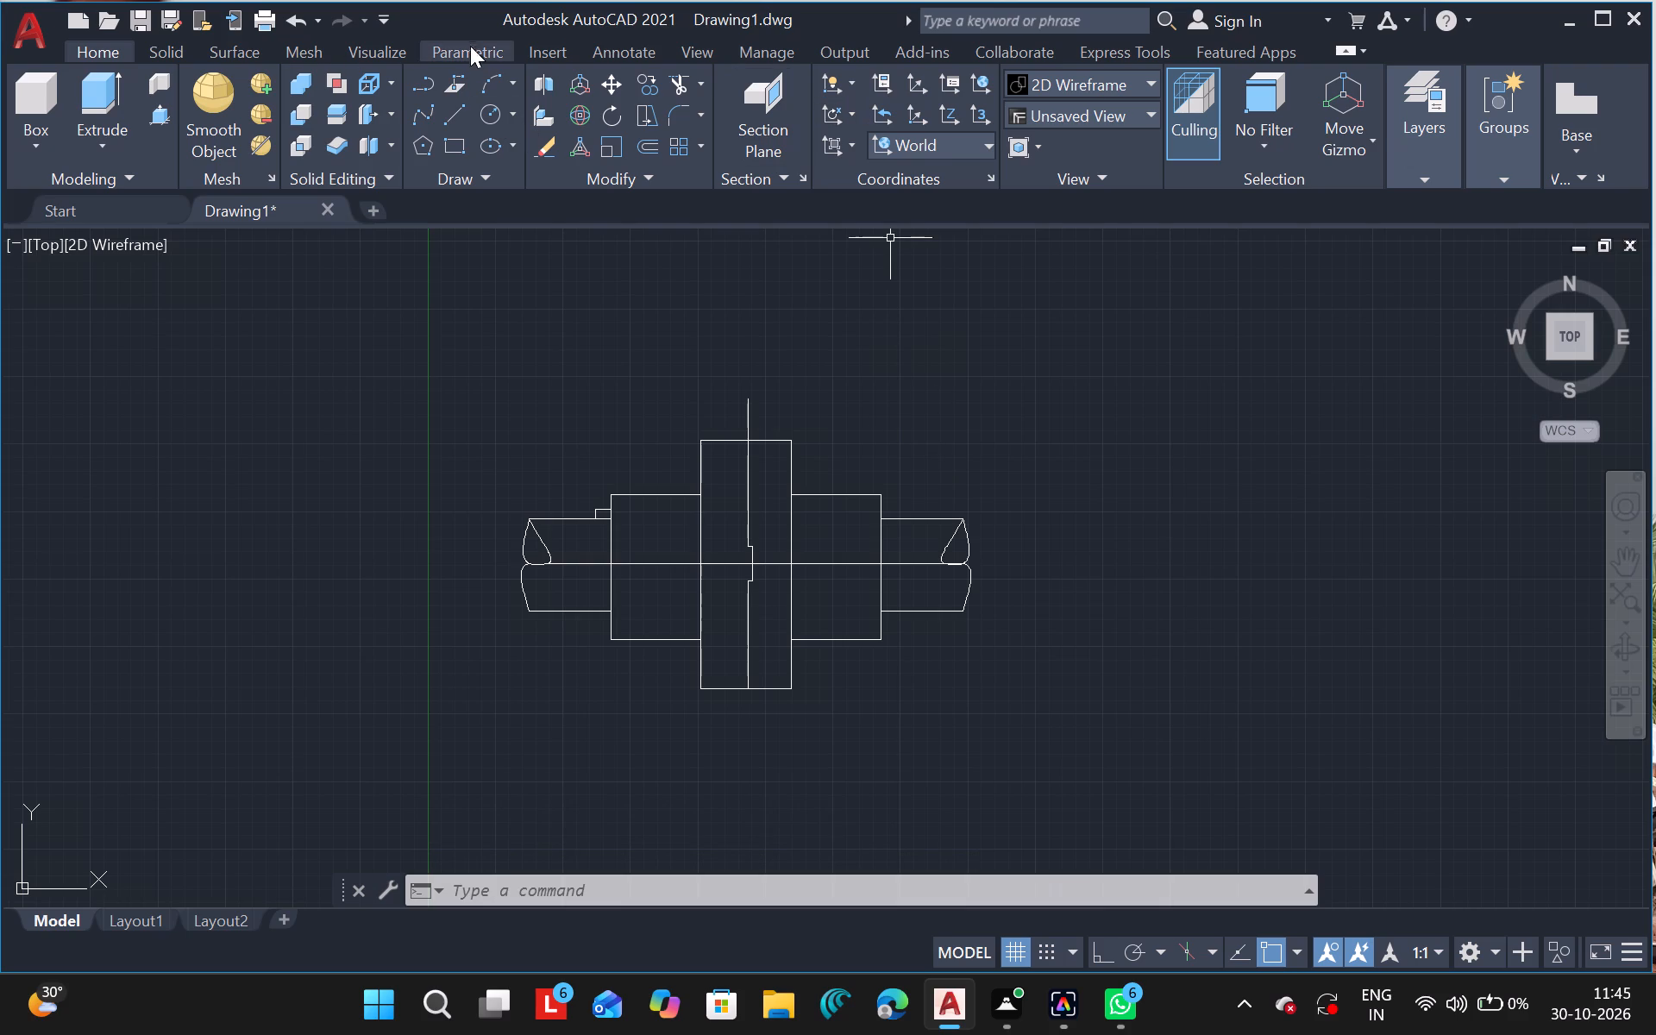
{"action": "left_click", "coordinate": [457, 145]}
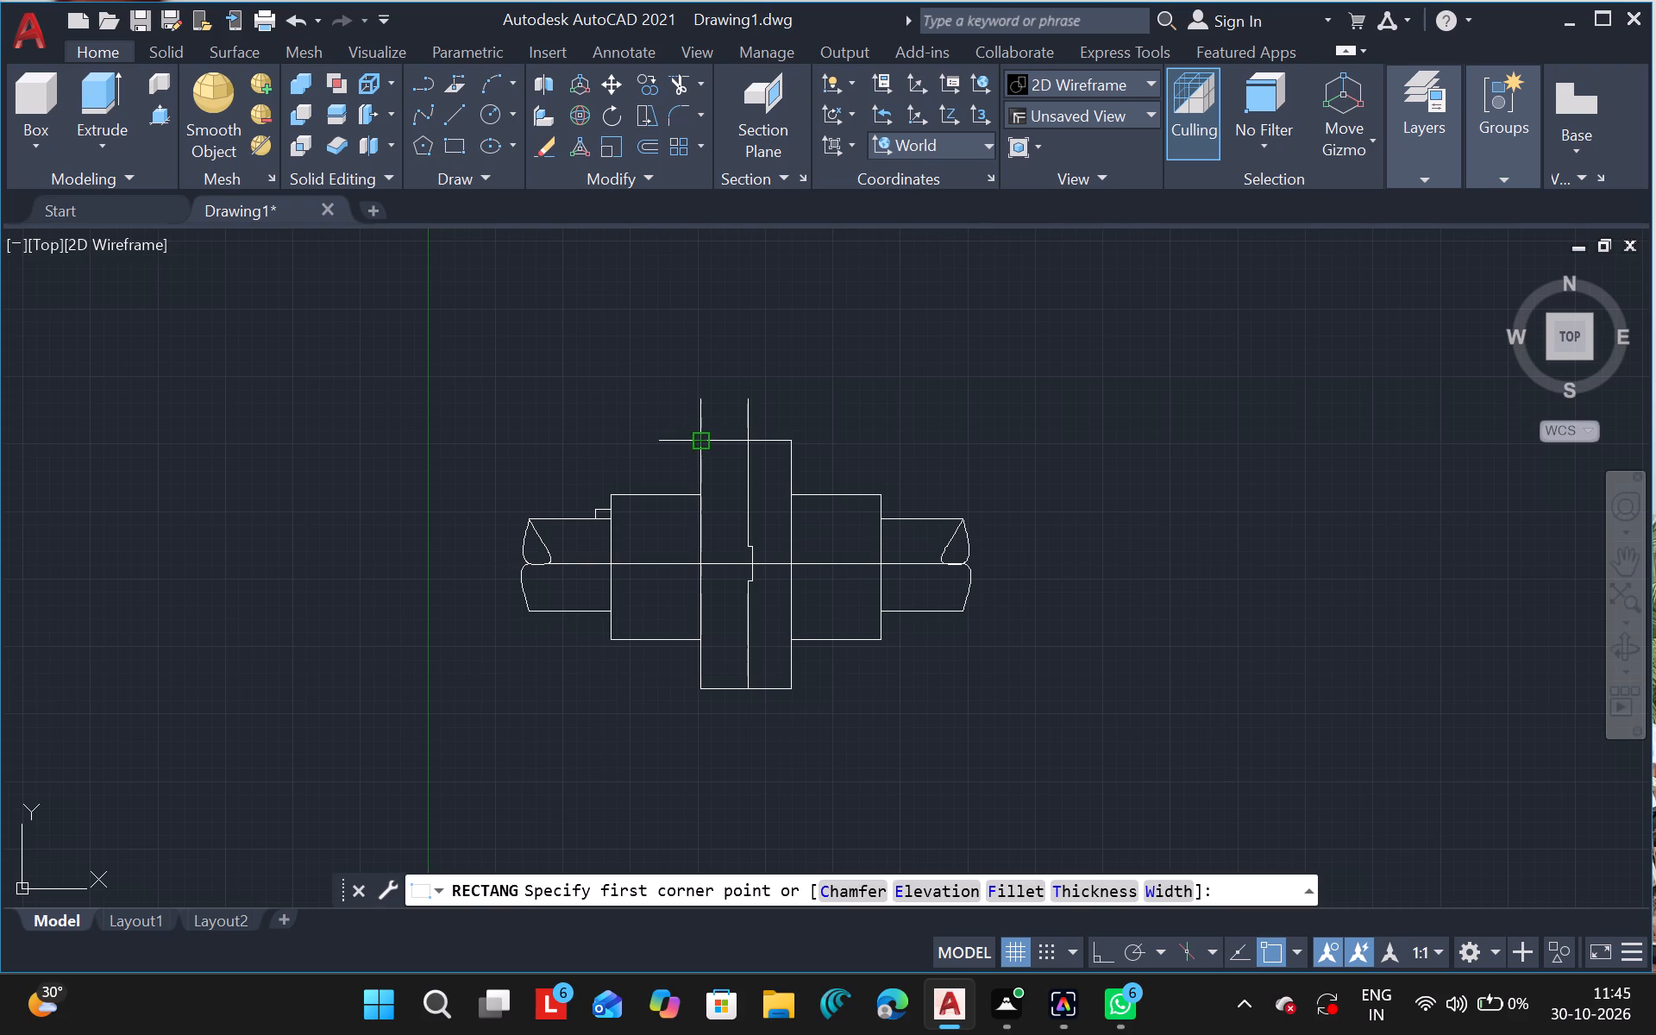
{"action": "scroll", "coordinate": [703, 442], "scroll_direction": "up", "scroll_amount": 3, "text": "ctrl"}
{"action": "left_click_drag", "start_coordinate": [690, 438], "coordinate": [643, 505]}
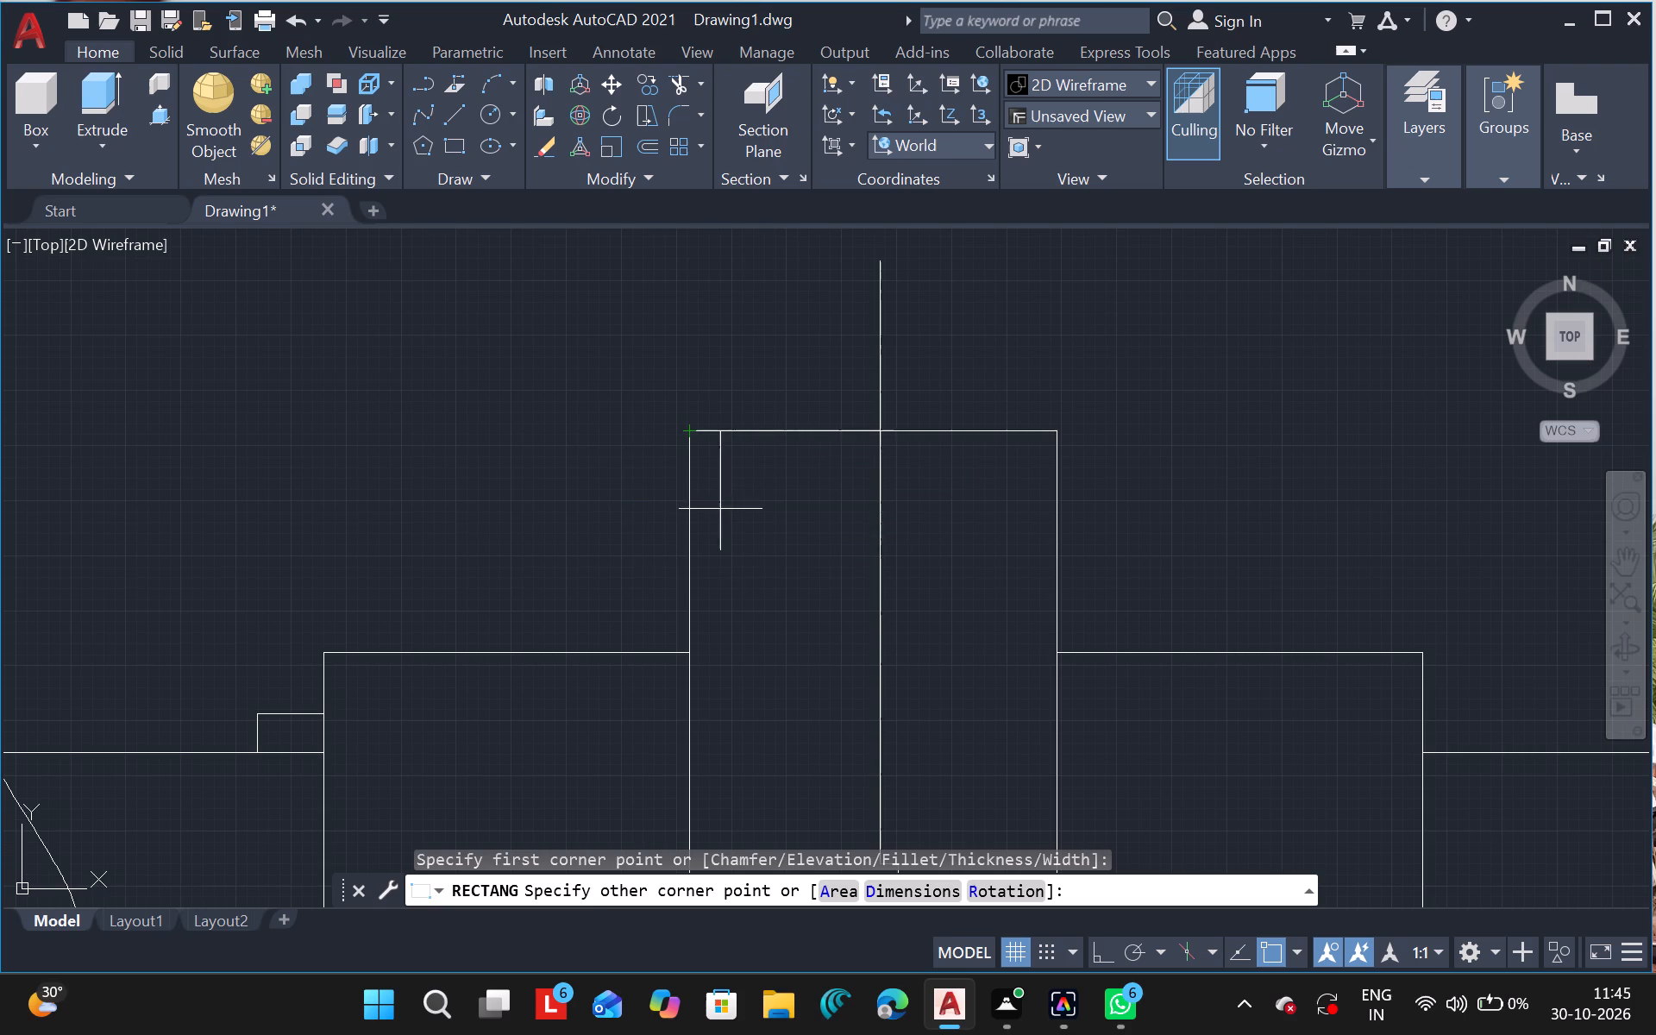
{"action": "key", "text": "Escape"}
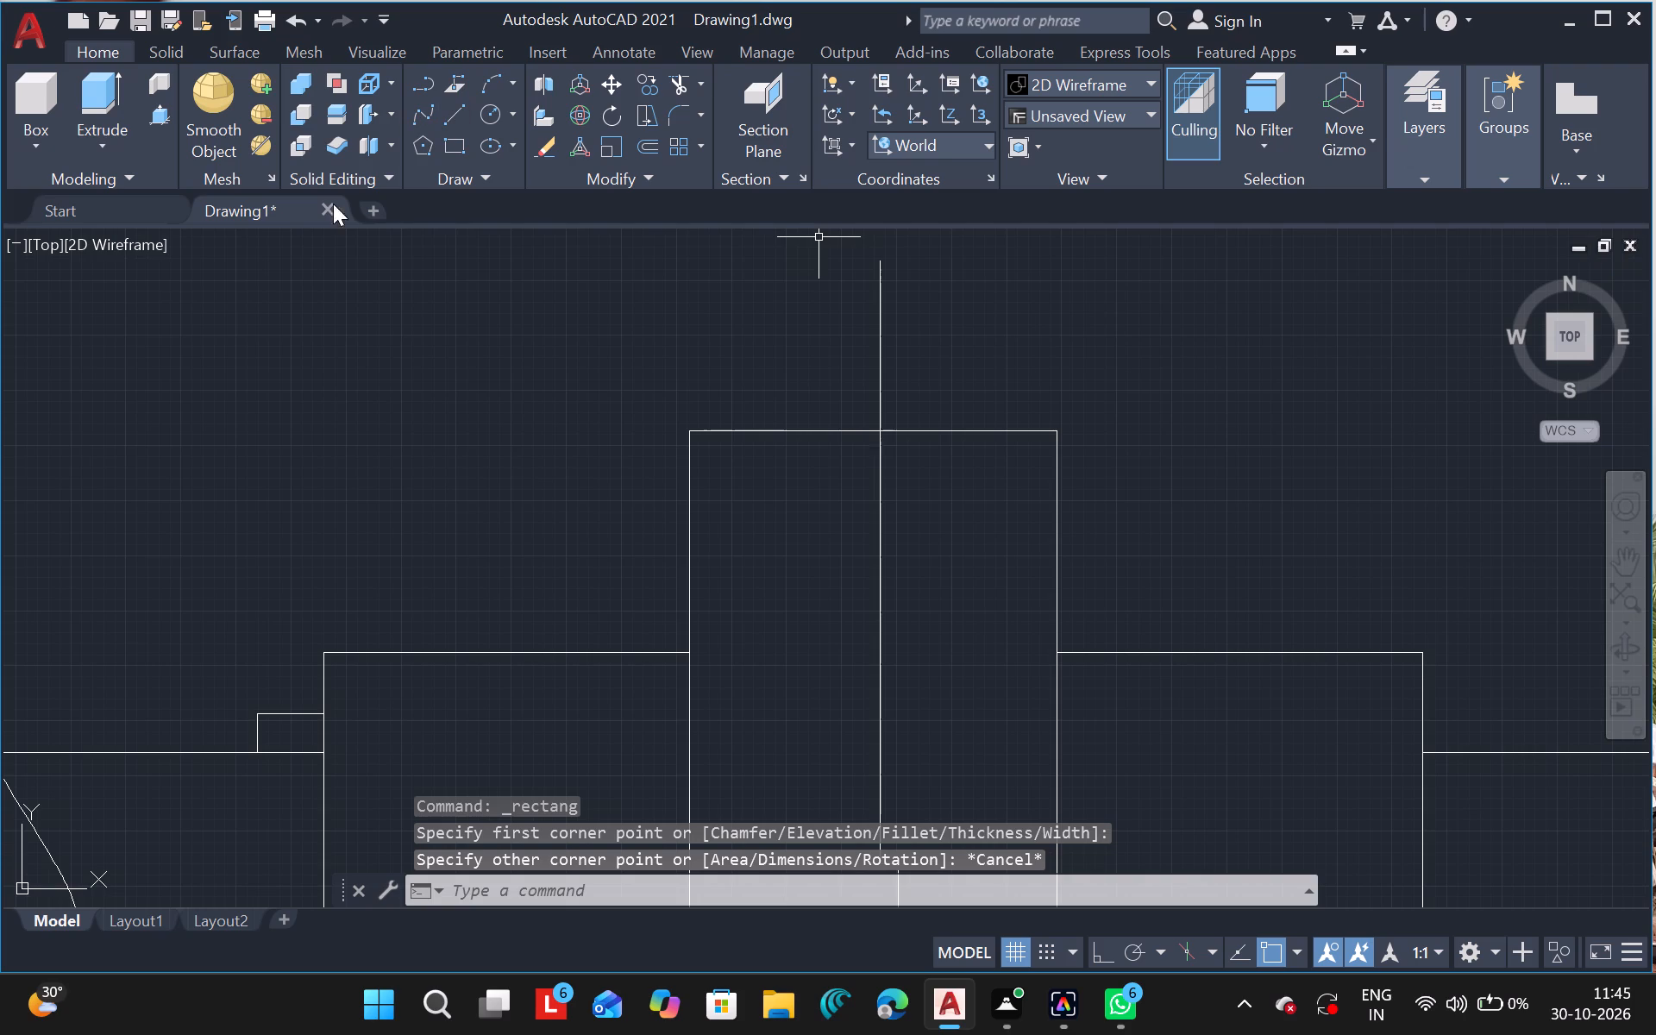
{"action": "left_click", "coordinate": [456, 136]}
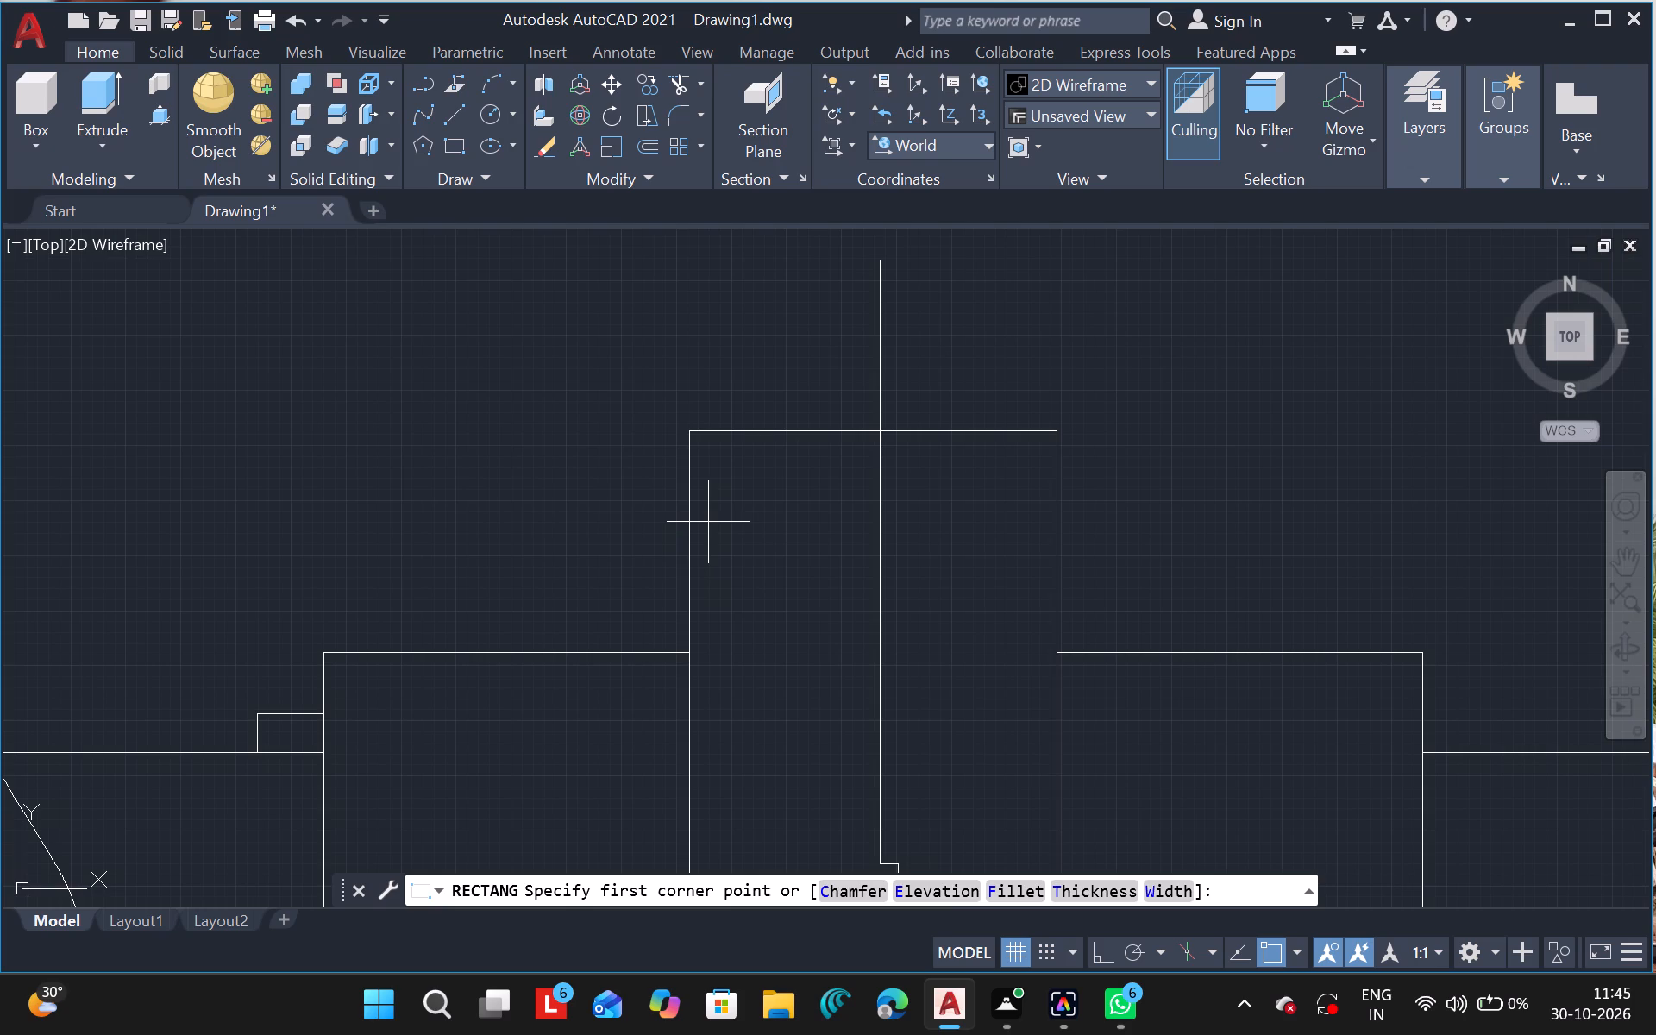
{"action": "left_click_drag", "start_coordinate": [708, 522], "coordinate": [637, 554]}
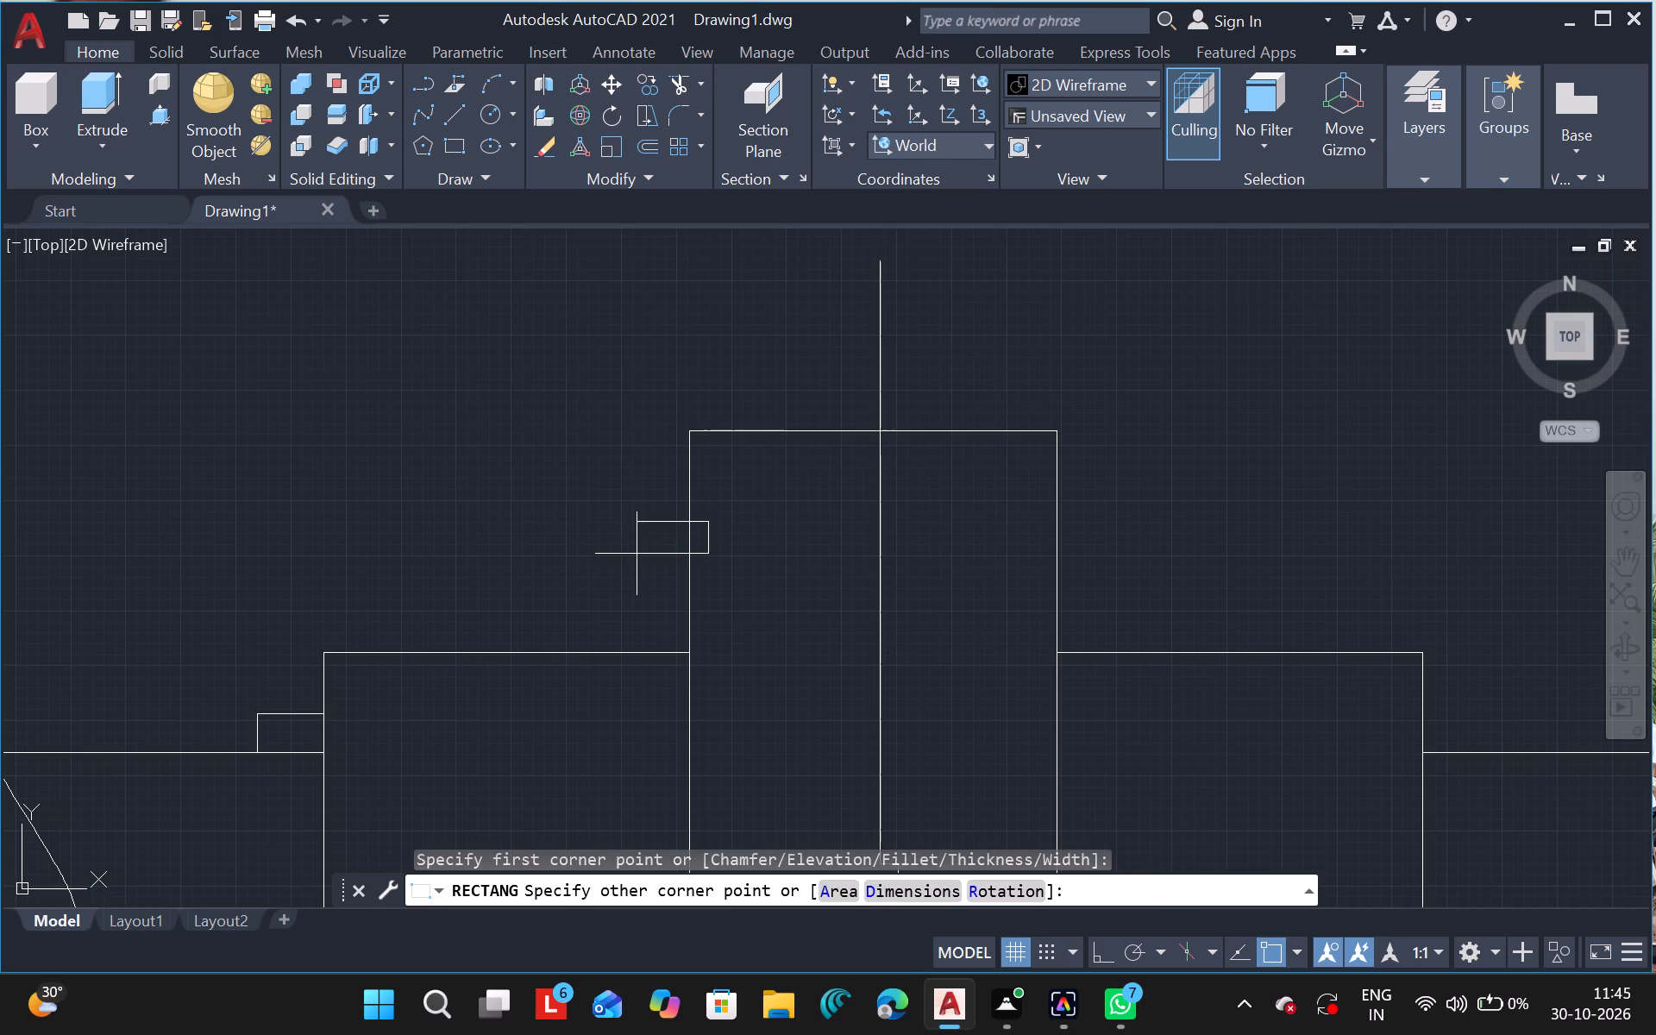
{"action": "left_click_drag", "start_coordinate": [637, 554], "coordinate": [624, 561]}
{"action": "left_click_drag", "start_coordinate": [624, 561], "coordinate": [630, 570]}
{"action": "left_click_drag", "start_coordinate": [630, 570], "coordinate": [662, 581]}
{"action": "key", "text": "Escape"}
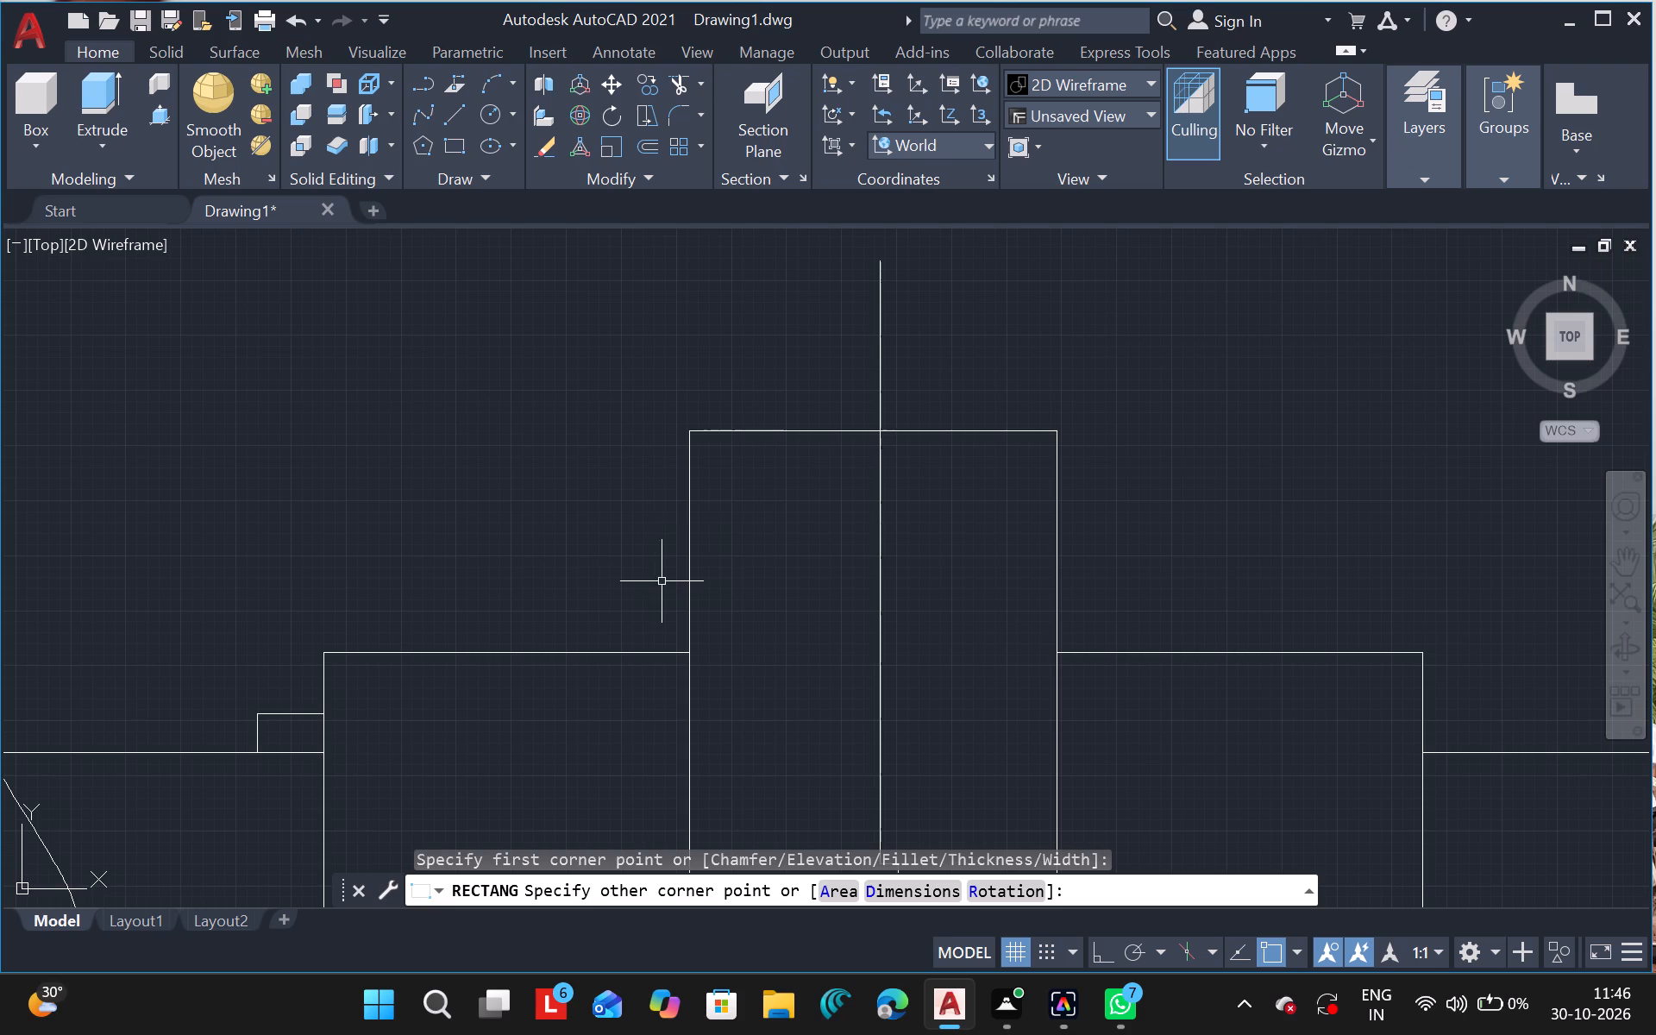
Draw a small rectangle straddling the tall central rectangle's left edge, just below its upper corner.
{"action": "left_click_drag", "start_coordinate": [662, 581], "coordinate": [607, 392]}
{"action": "left_click", "coordinate": [454, 146]}
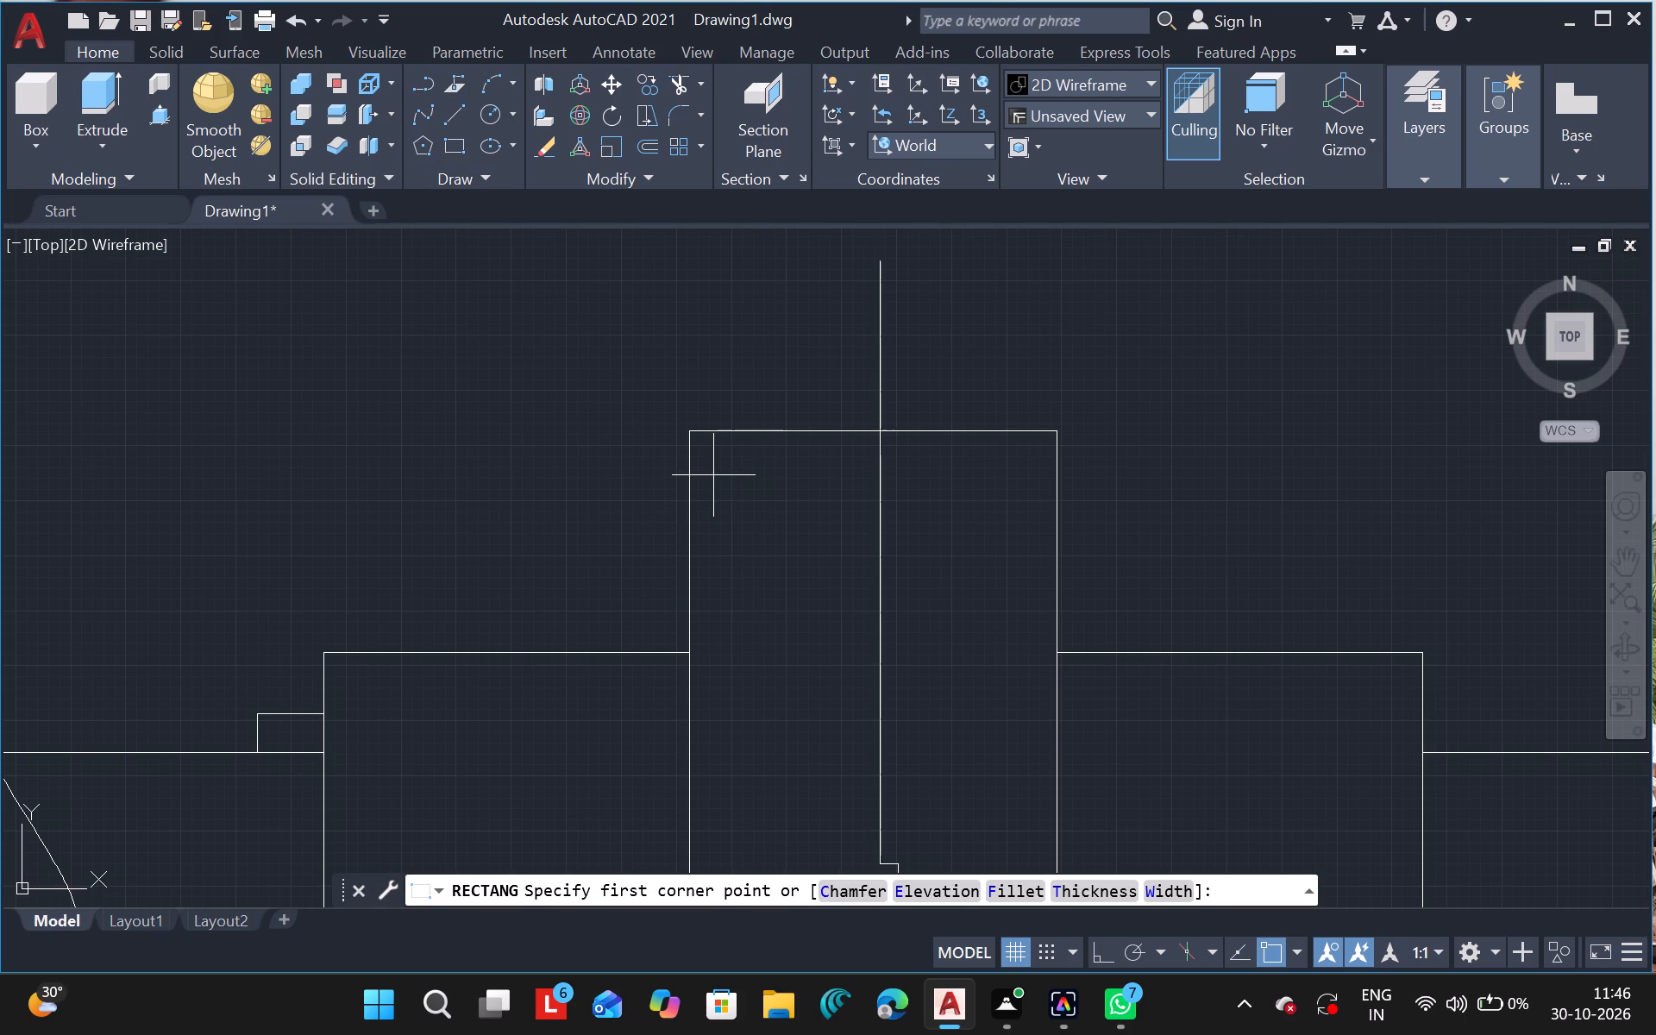
{"action": "left_click_drag", "start_coordinate": [713, 475], "coordinate": [660, 519]}
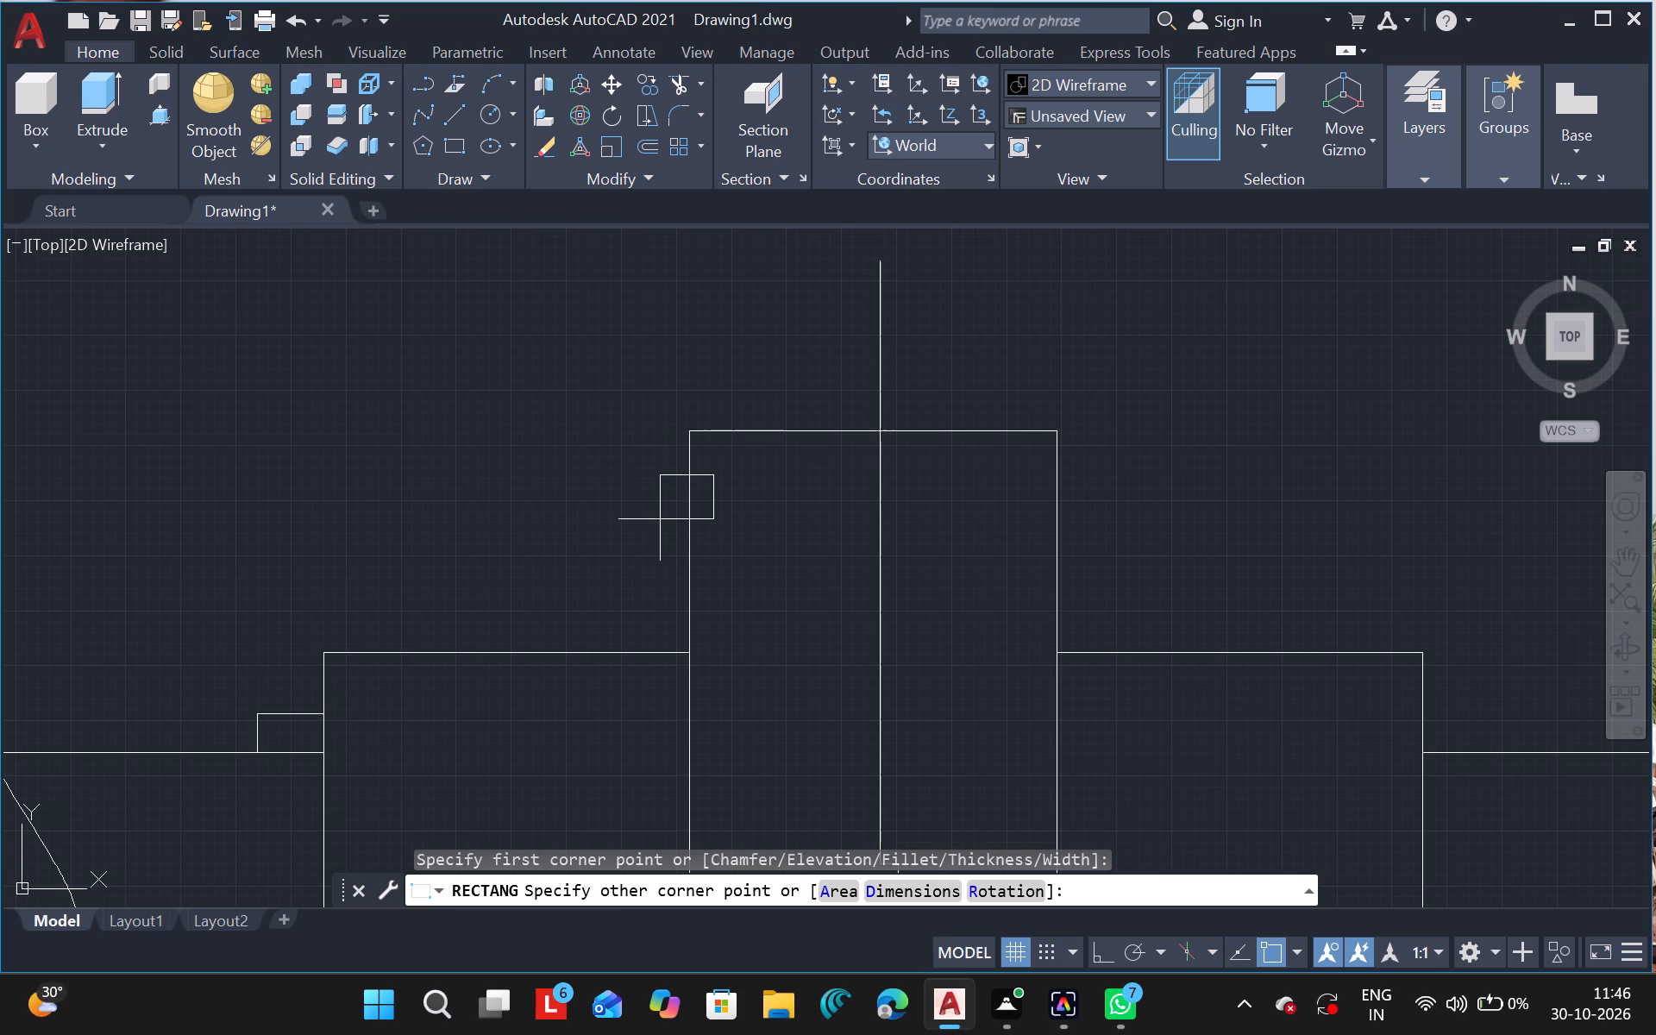
{"action": "left_click_drag", "start_coordinate": [660, 519], "coordinate": [654, 528]}
{"action": "left_click_drag", "start_coordinate": [654, 528], "coordinate": [654, 541]}
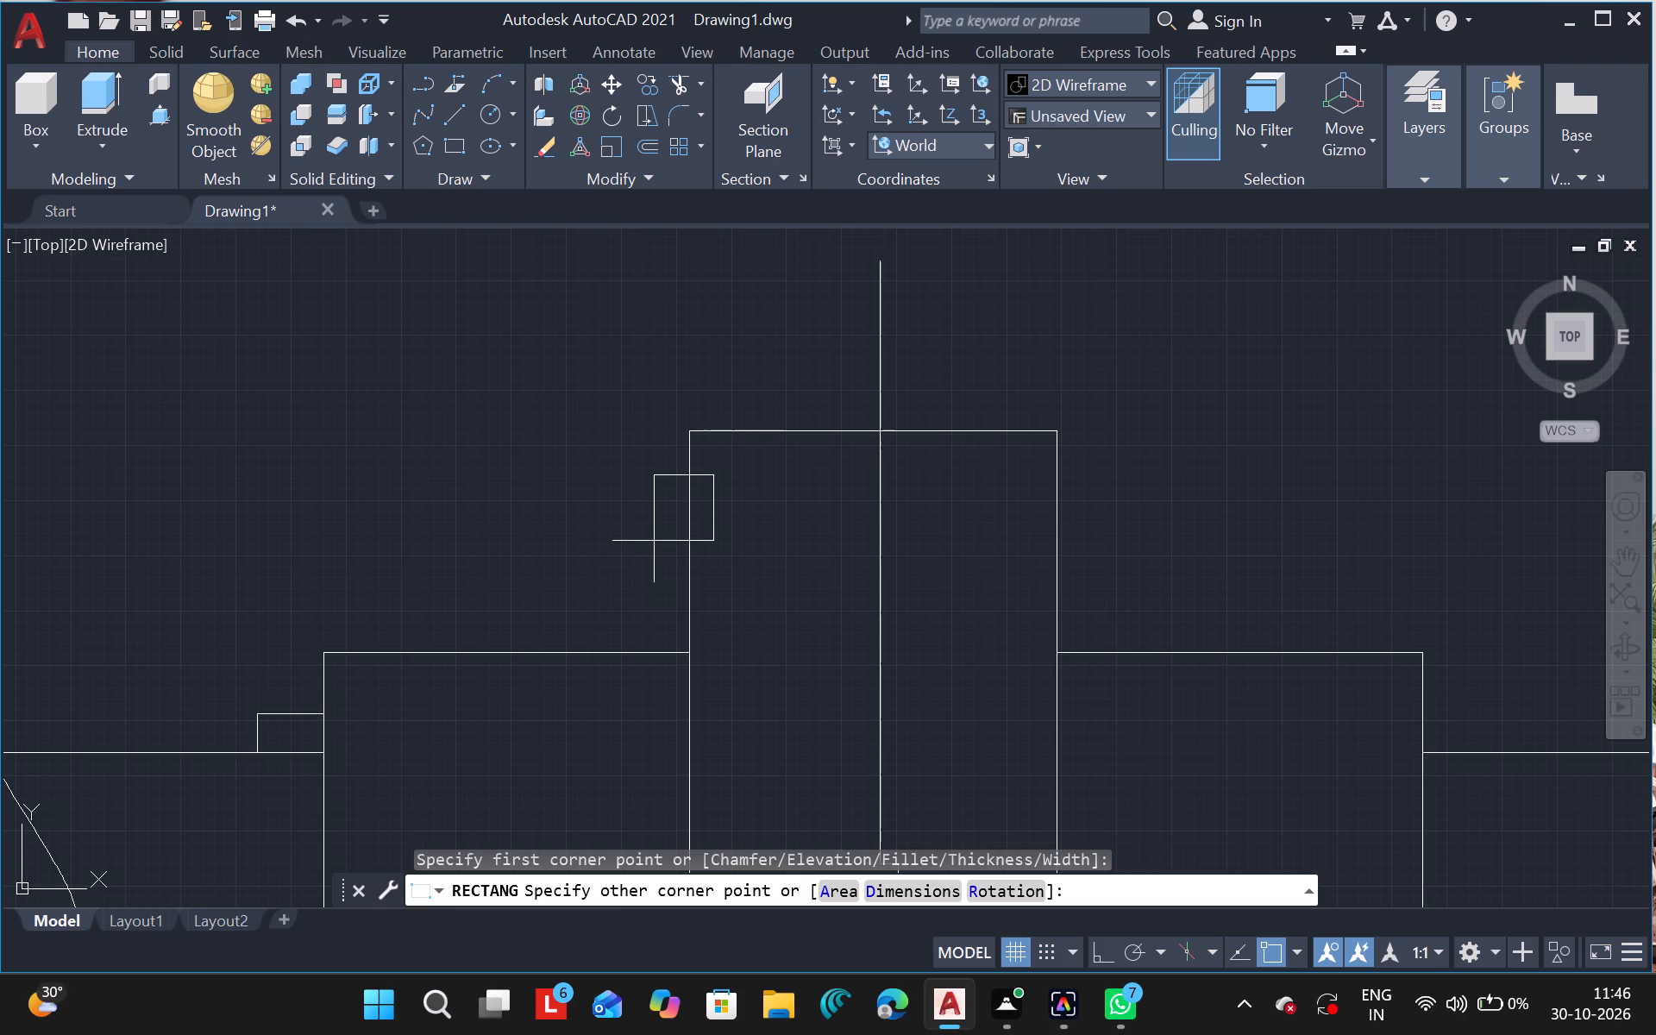
{"action": "left_click_drag", "start_coordinate": [654, 541], "coordinate": [654, 540]}
{"action": "left_click", "coordinate": [654, 540]}
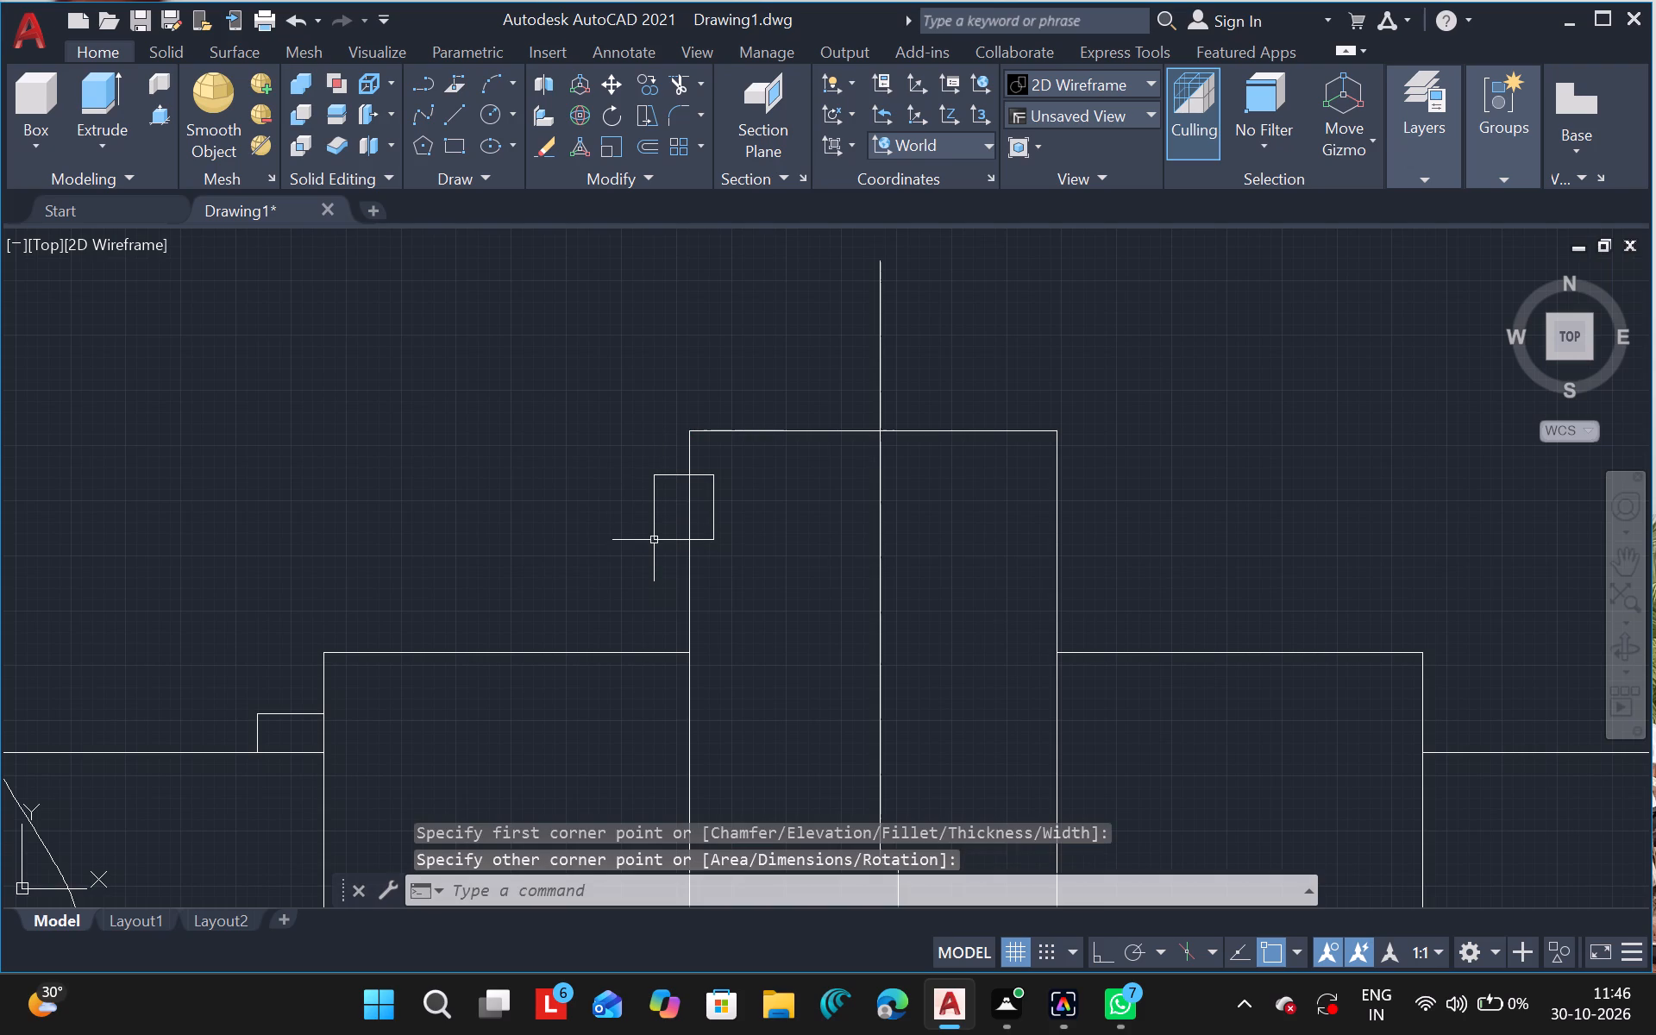
Trim the part of the small rectangle that lies inside the tall central rectangle.
{"action": "type", "text": "tr"}
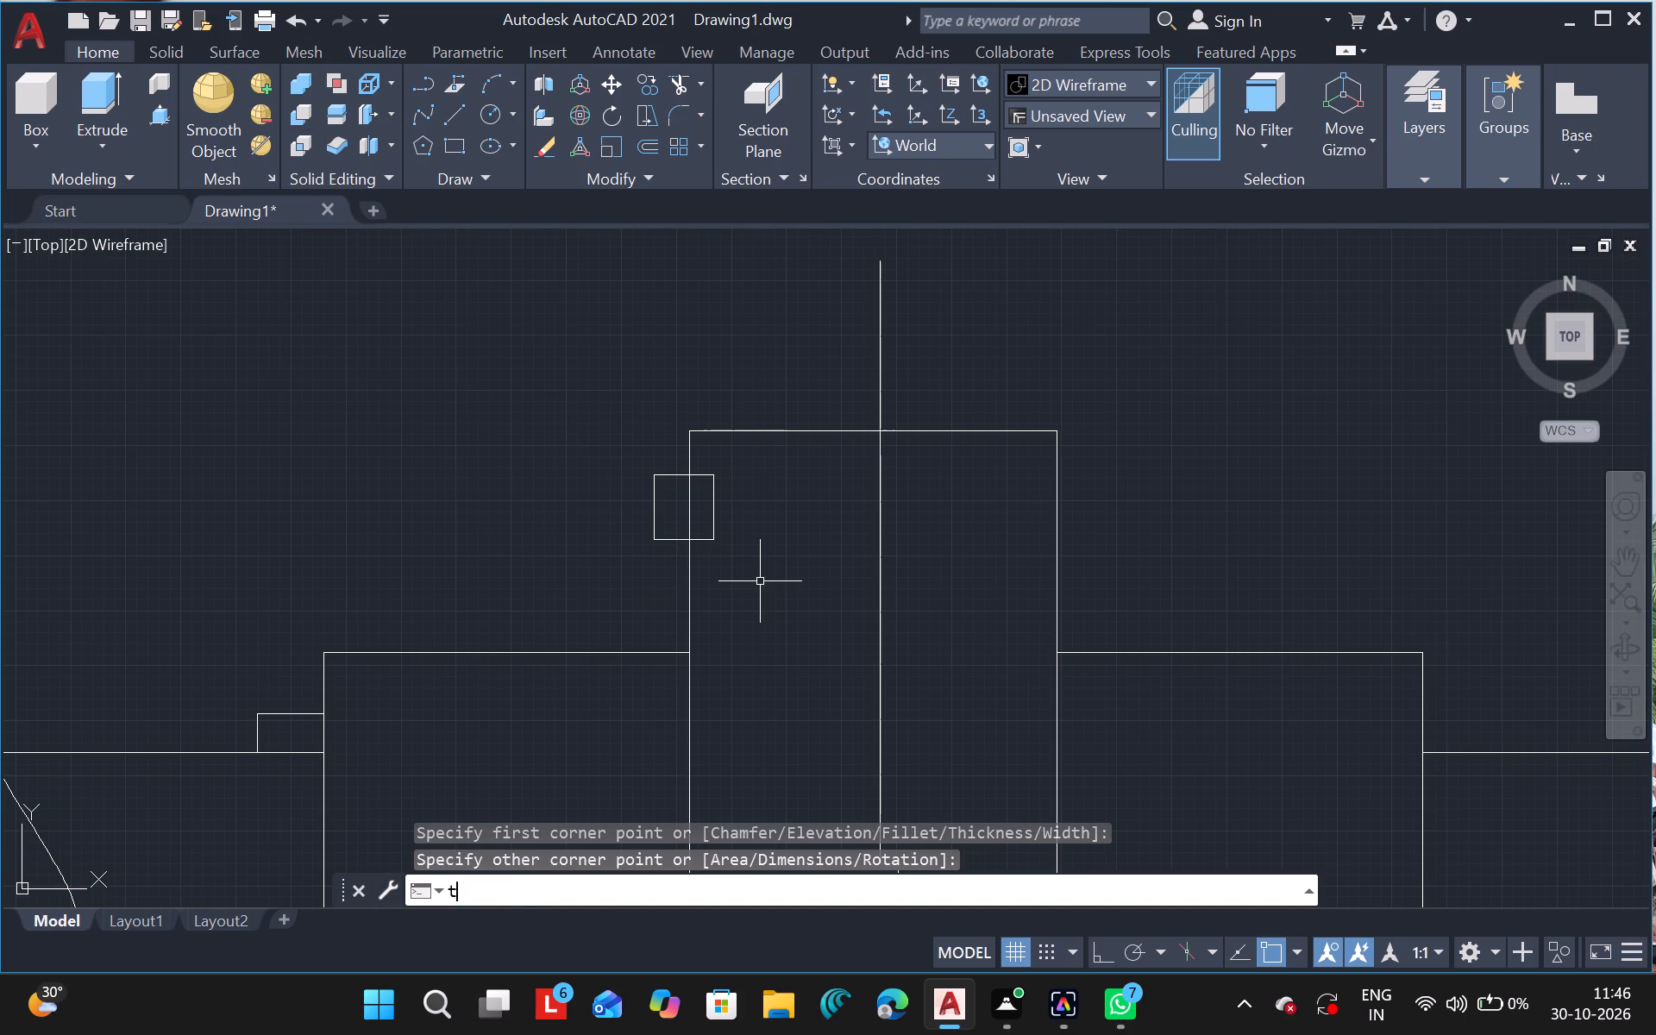
{"action": "left_click", "coordinate": [598, 647]}
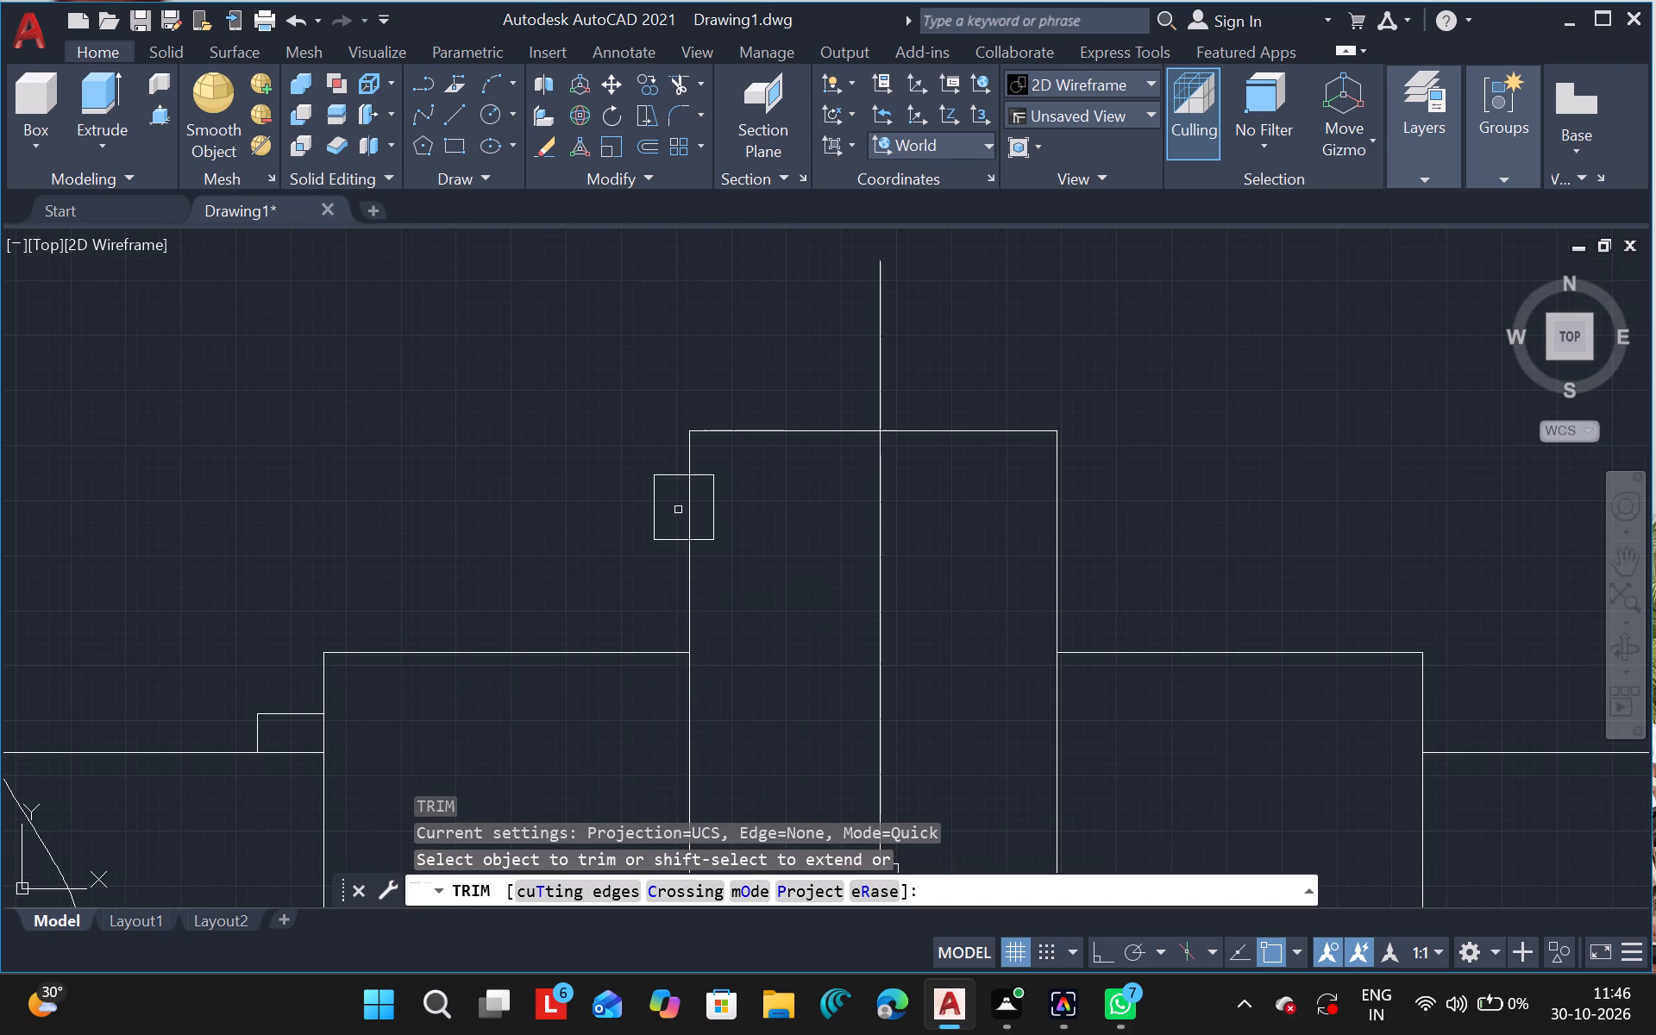
{"action": "left_click_drag", "start_coordinate": [718, 508], "coordinate": [709, 472]}
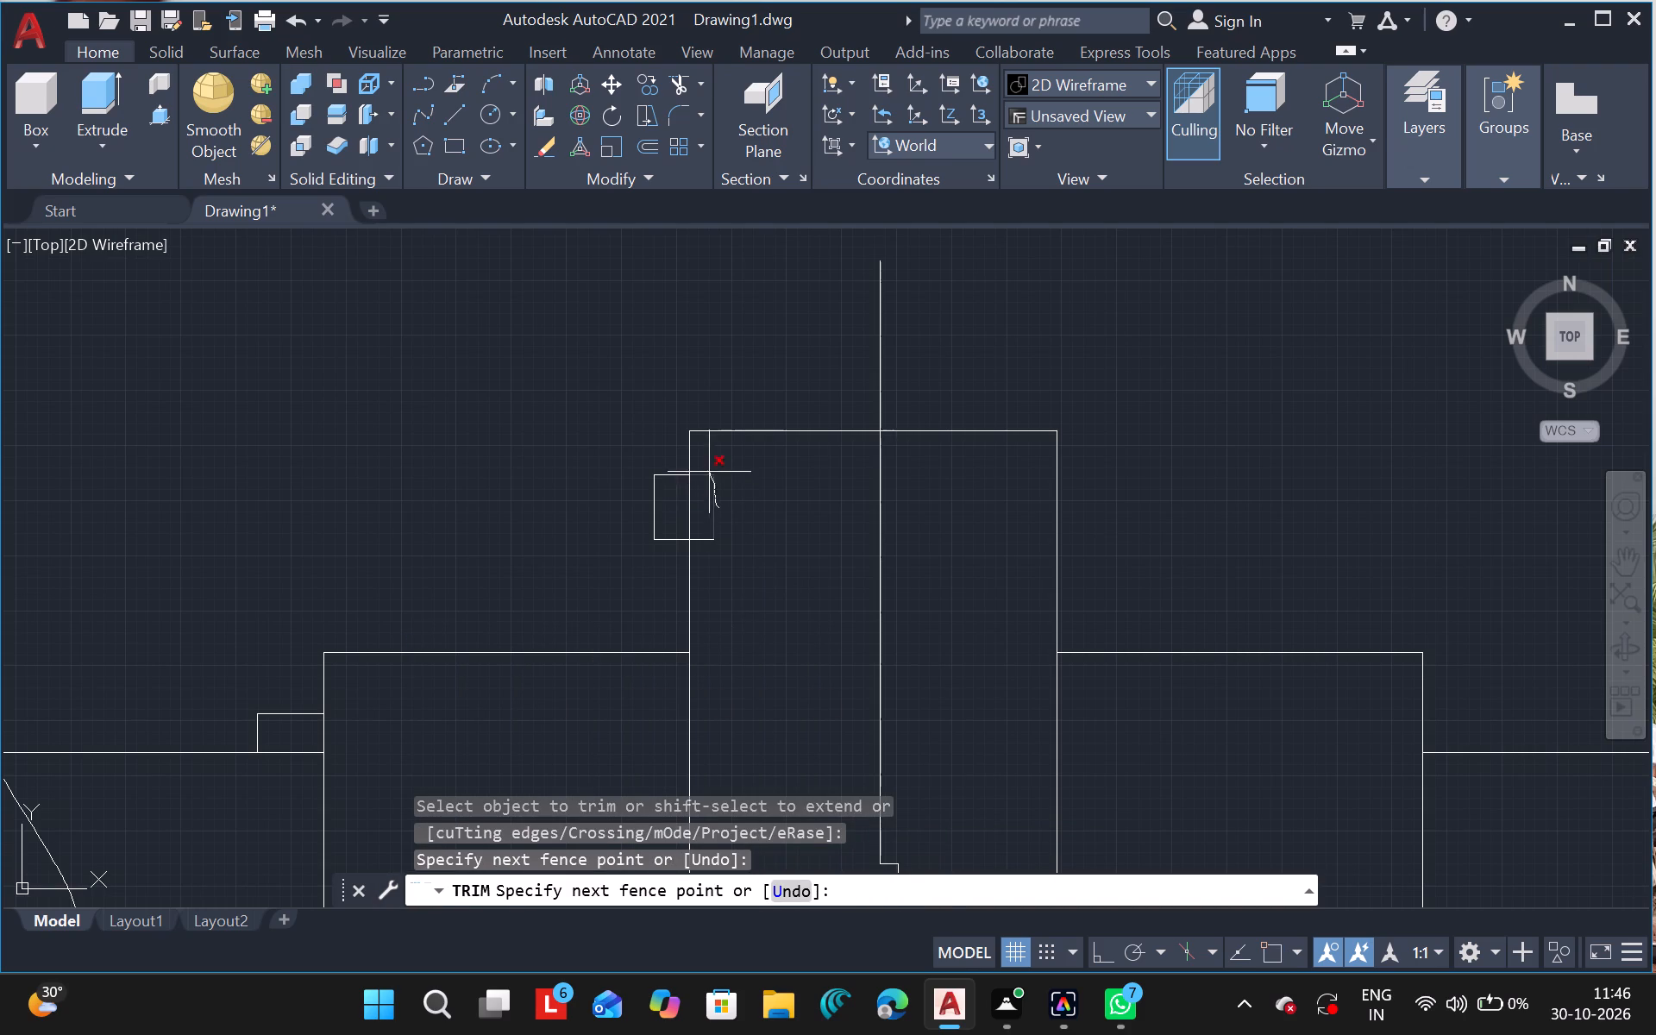
{"action": "left_click_drag", "start_coordinate": [709, 472], "coordinate": [709, 471]}
{"action": "left_click_drag", "start_coordinate": [709, 471], "coordinate": [706, 545]}
{"action": "left_click", "coordinate": [706, 545]}
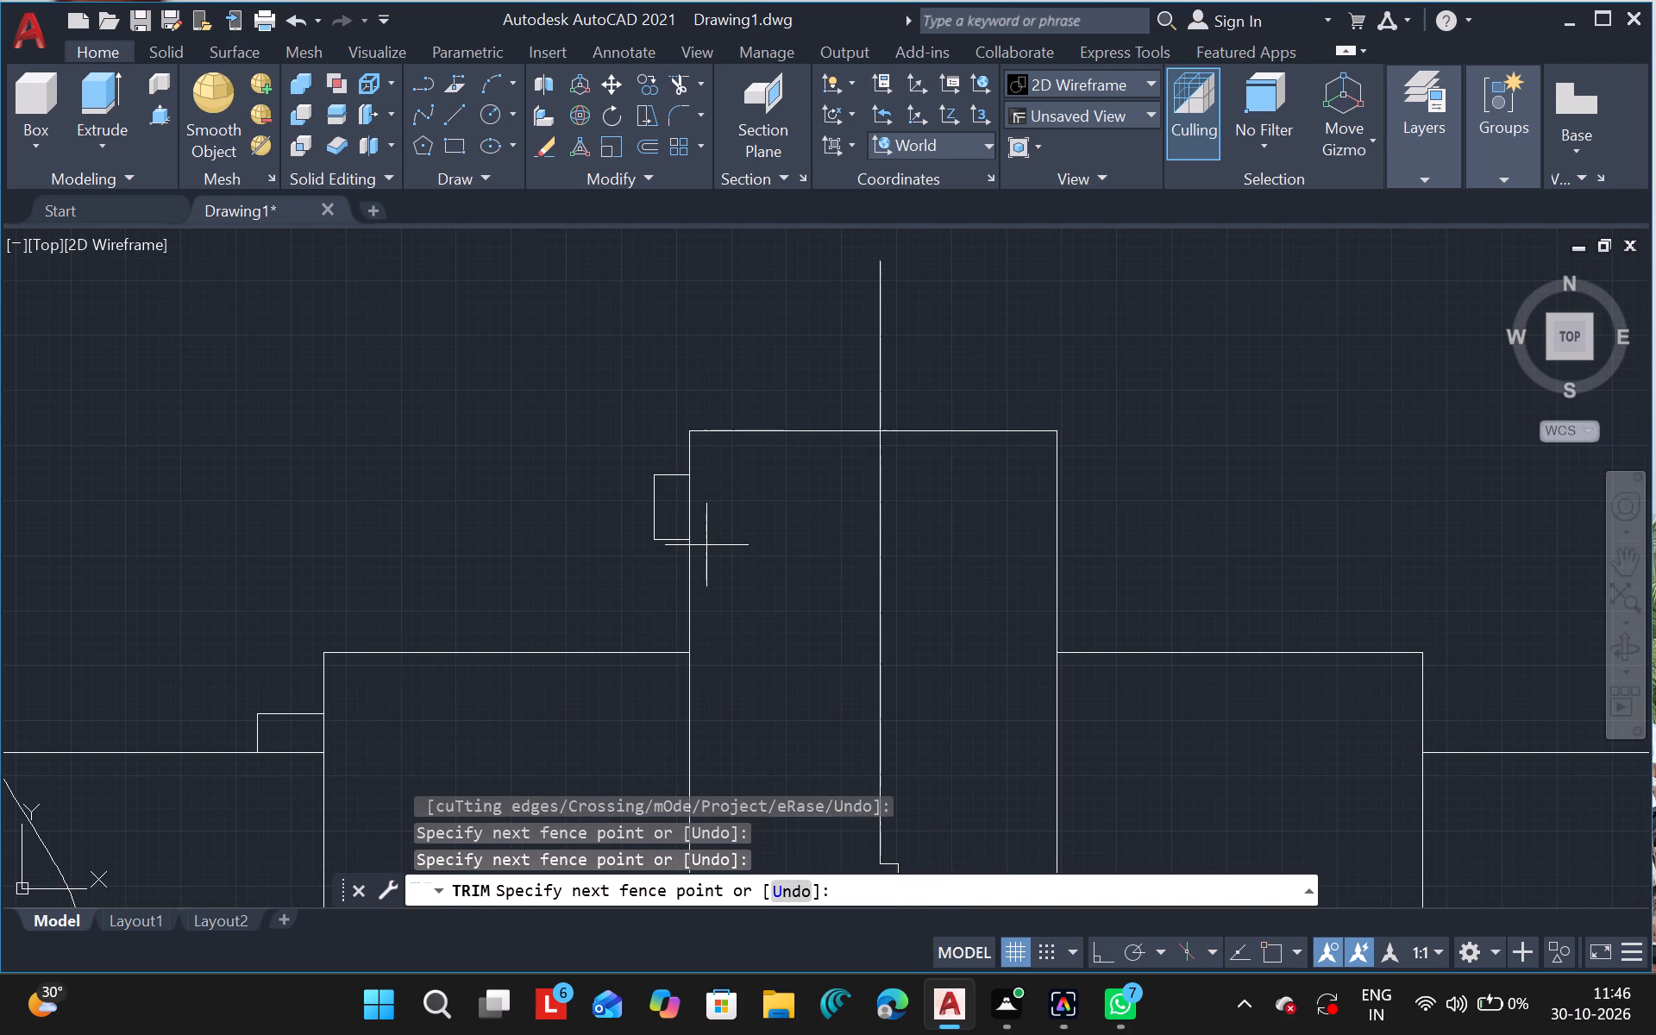
{"action": "key", "text": "Escape"}
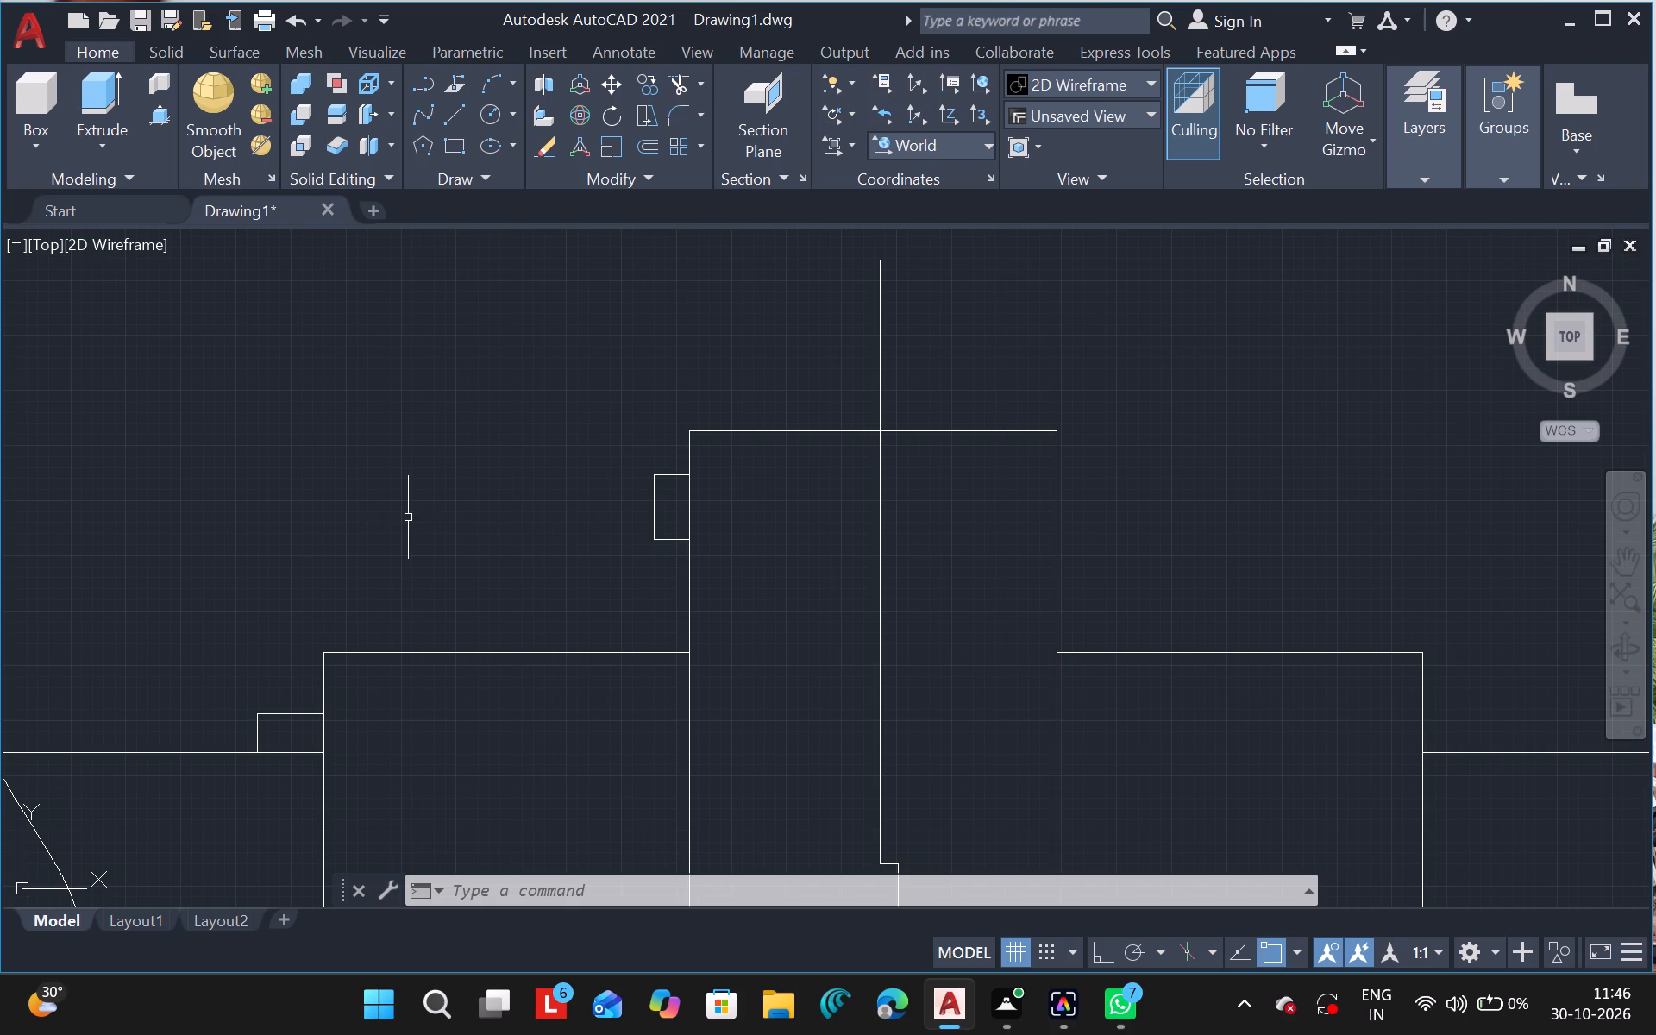
Draw a horizontal line across the upper part of the small side box, extending past both its sides into the tall rectangle.
{"action": "left_click", "coordinate": [447, 115]}
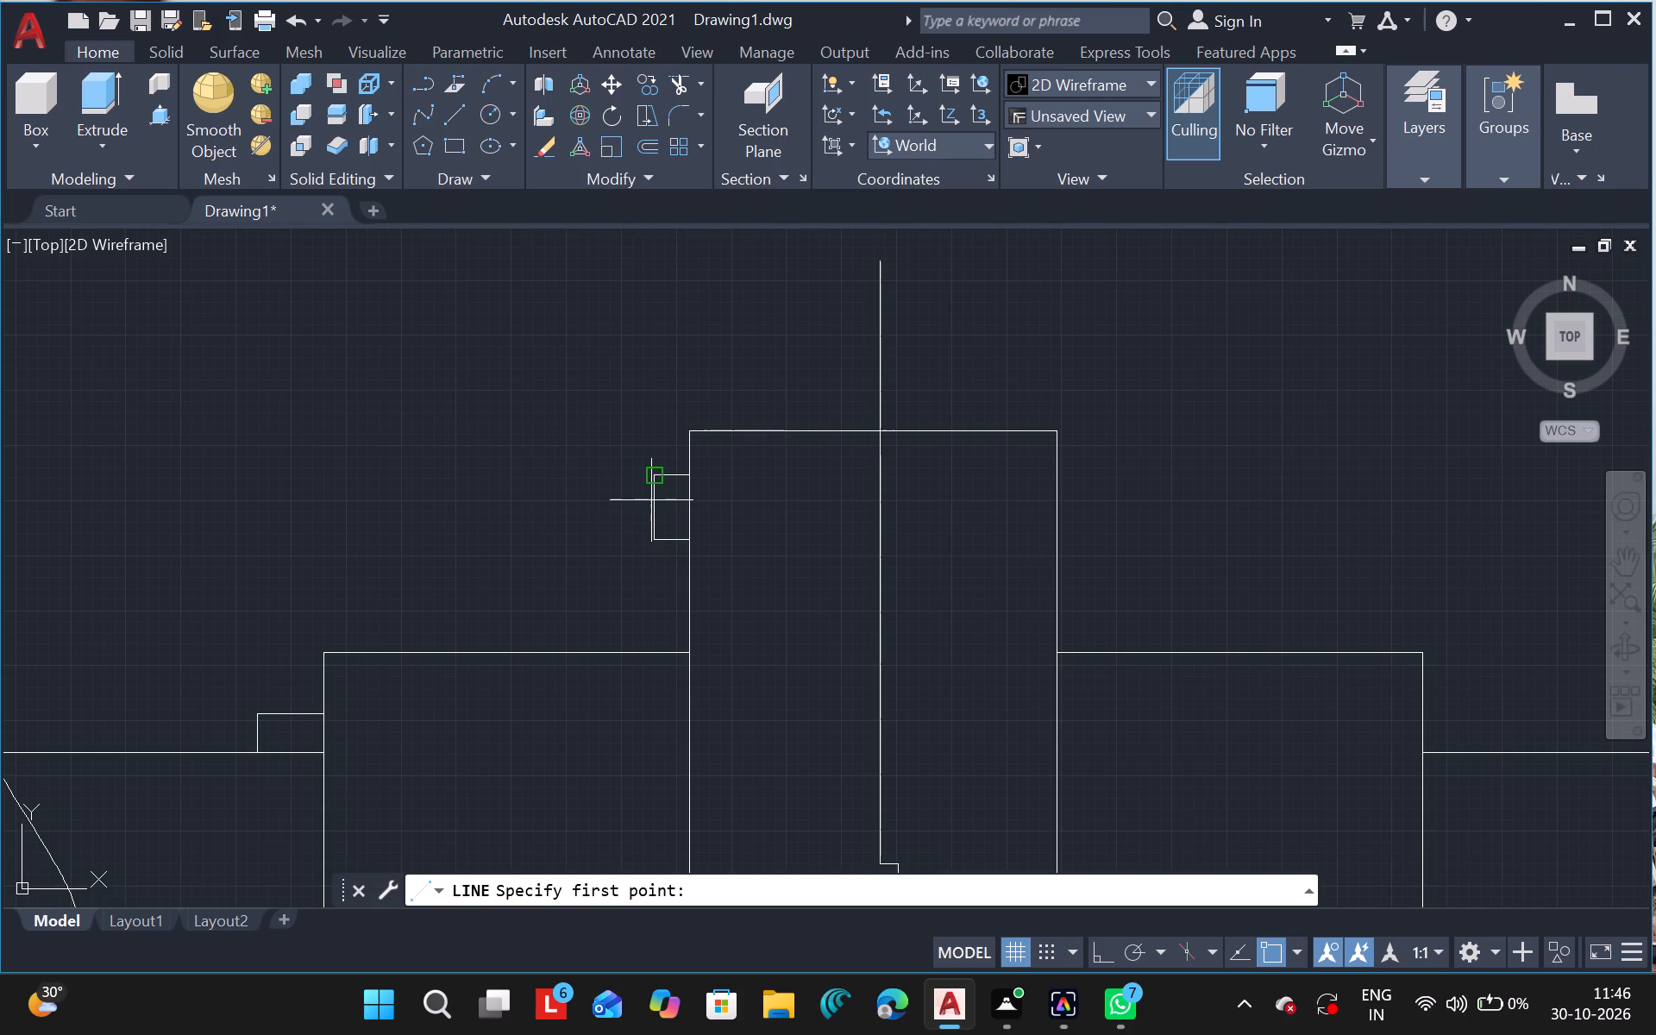
{"action": "scroll", "coordinate": [651, 500], "scroll_direction": "up", "scroll_amount": 2, "text": "ctrl"}
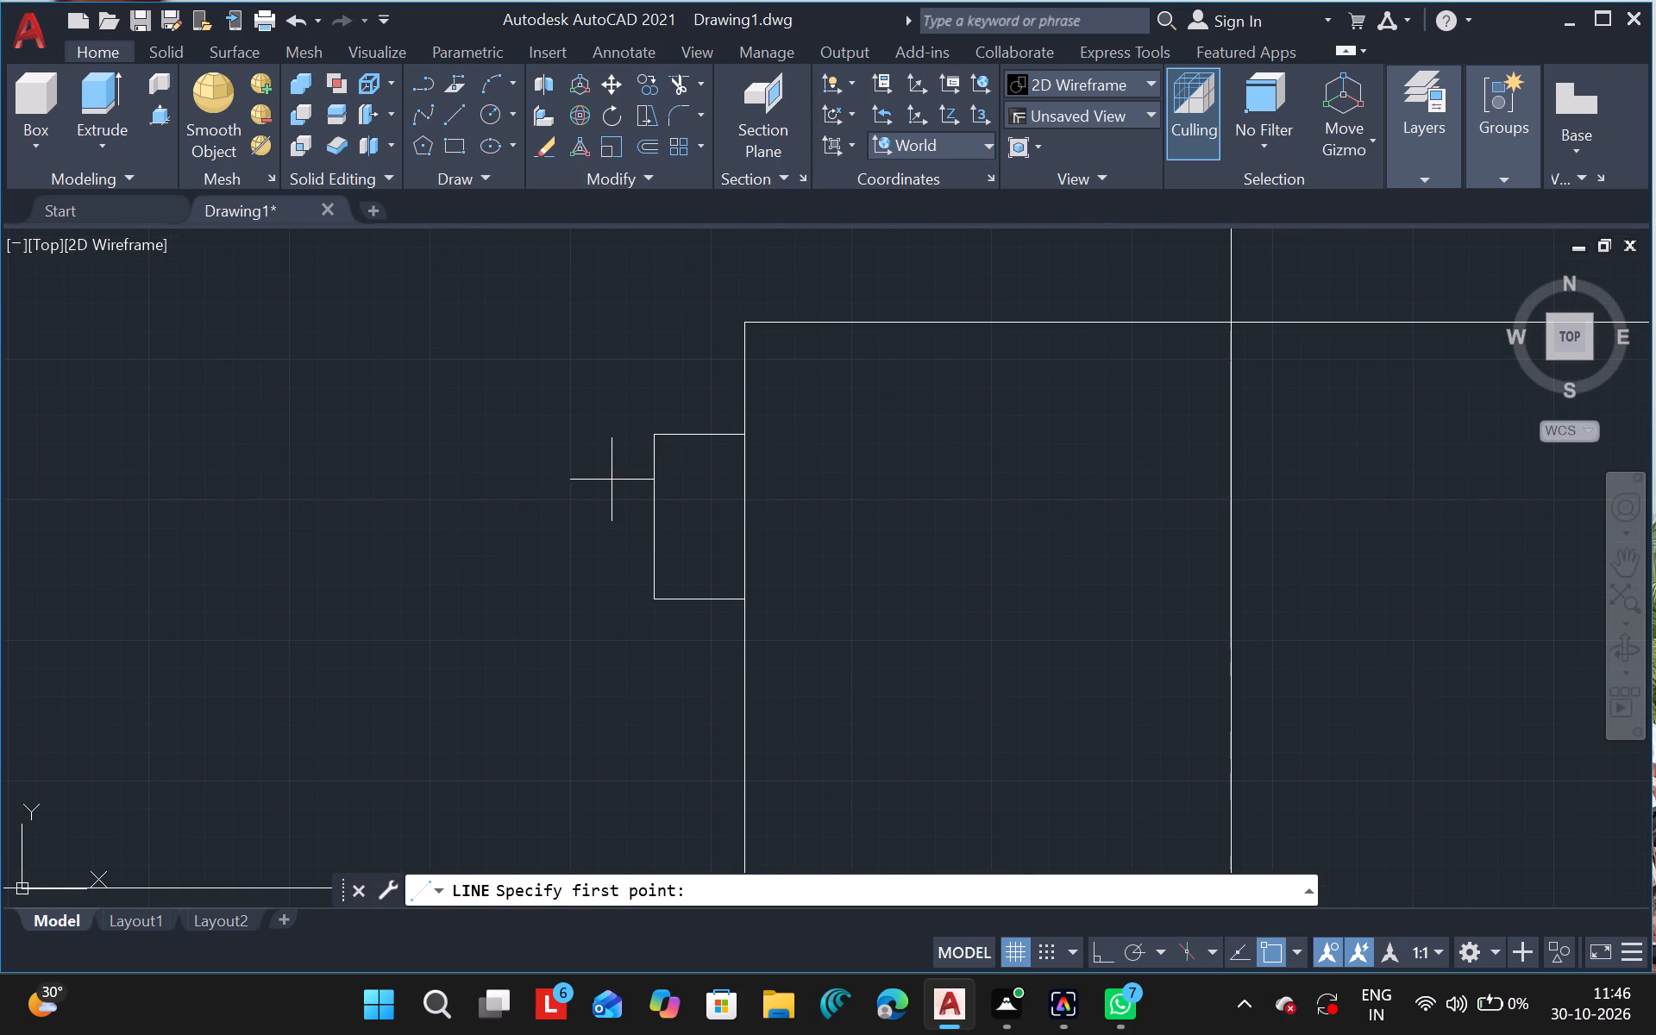
{"action": "left_click_drag", "start_coordinate": [624, 473], "coordinate": [684, 471]}
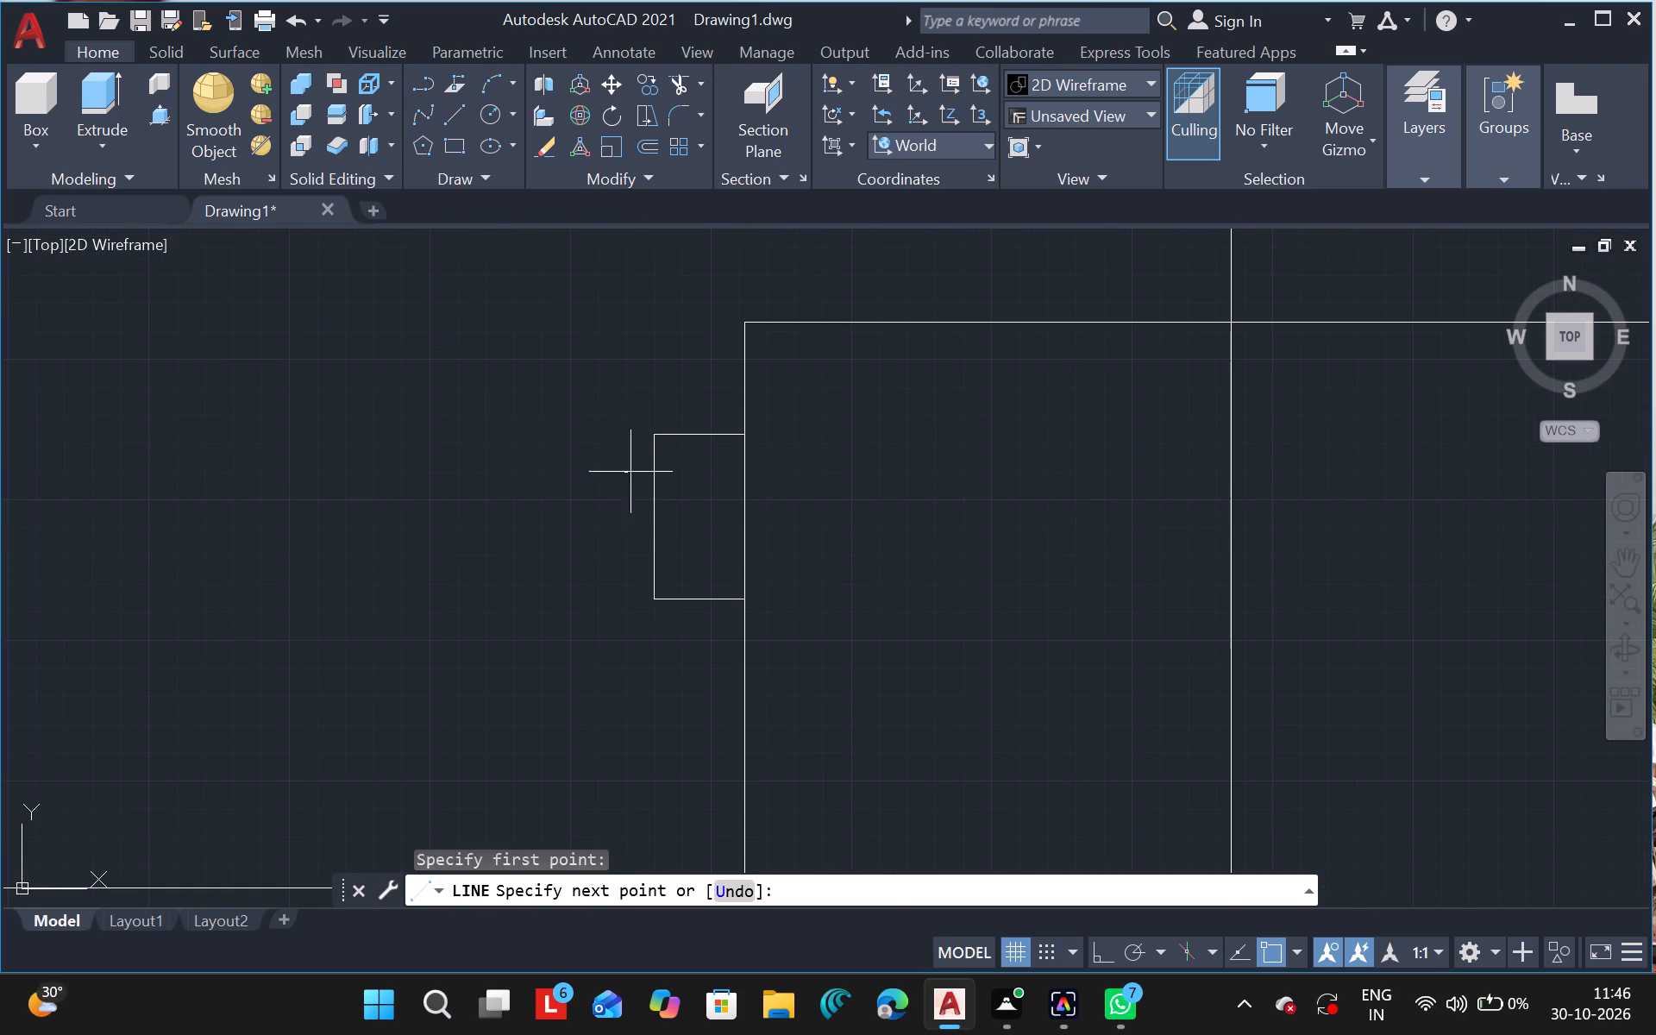
{"action": "left_click_drag", "start_coordinate": [684, 471], "coordinate": [887, 466]}
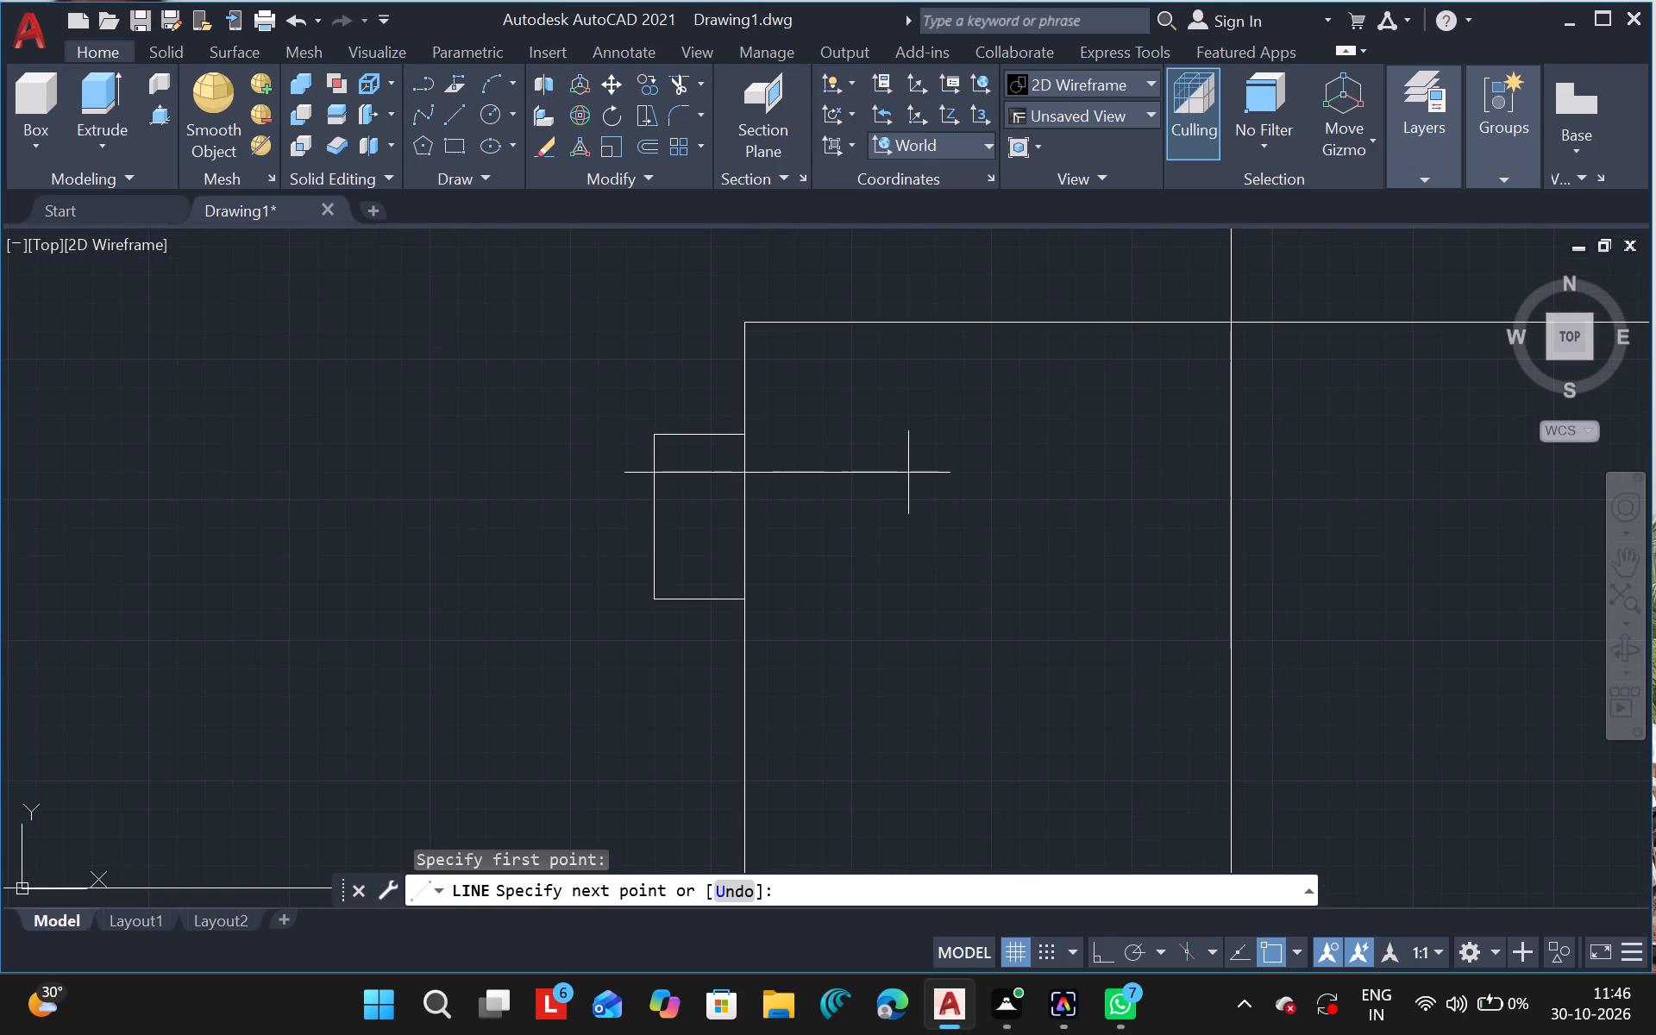
{"action": "left_click", "coordinate": [908, 473]}
{"action": "key", "text": "Escape"}
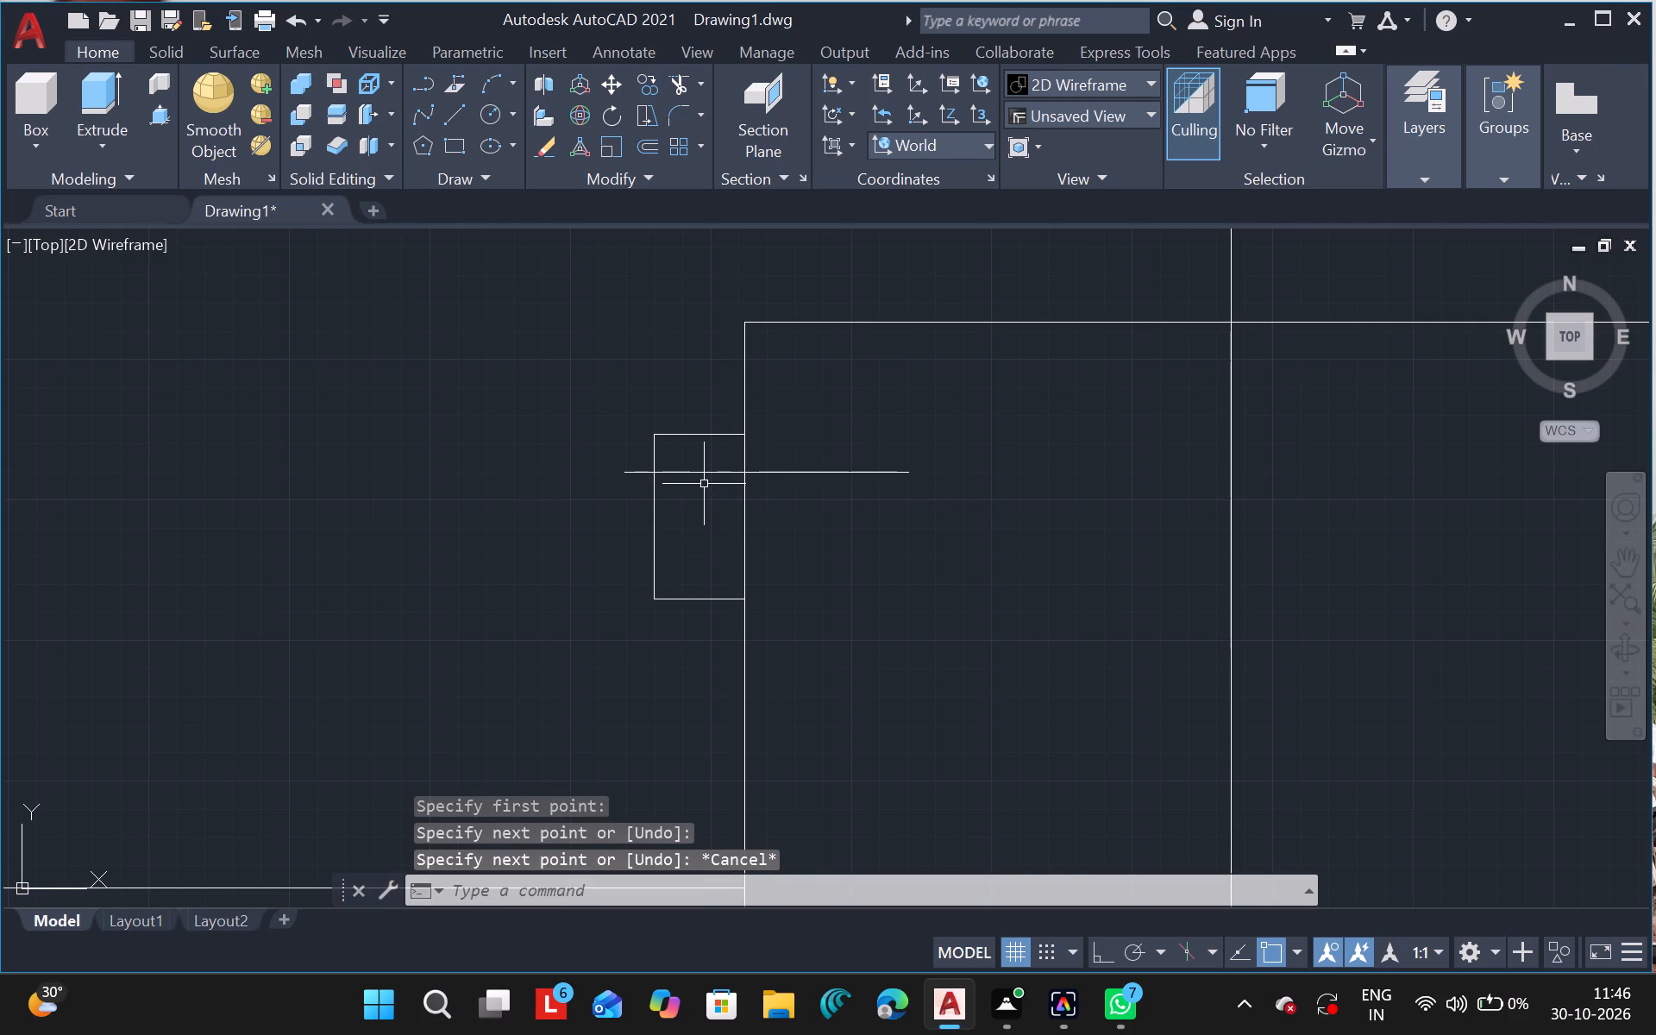
Copy the horizontal line downward so that it crosses the lower part of the small side box.
{"action": "left_click_drag", "start_coordinate": [702, 475], "coordinate": [1212, 568]}
{"action": "type", "text": "co"}
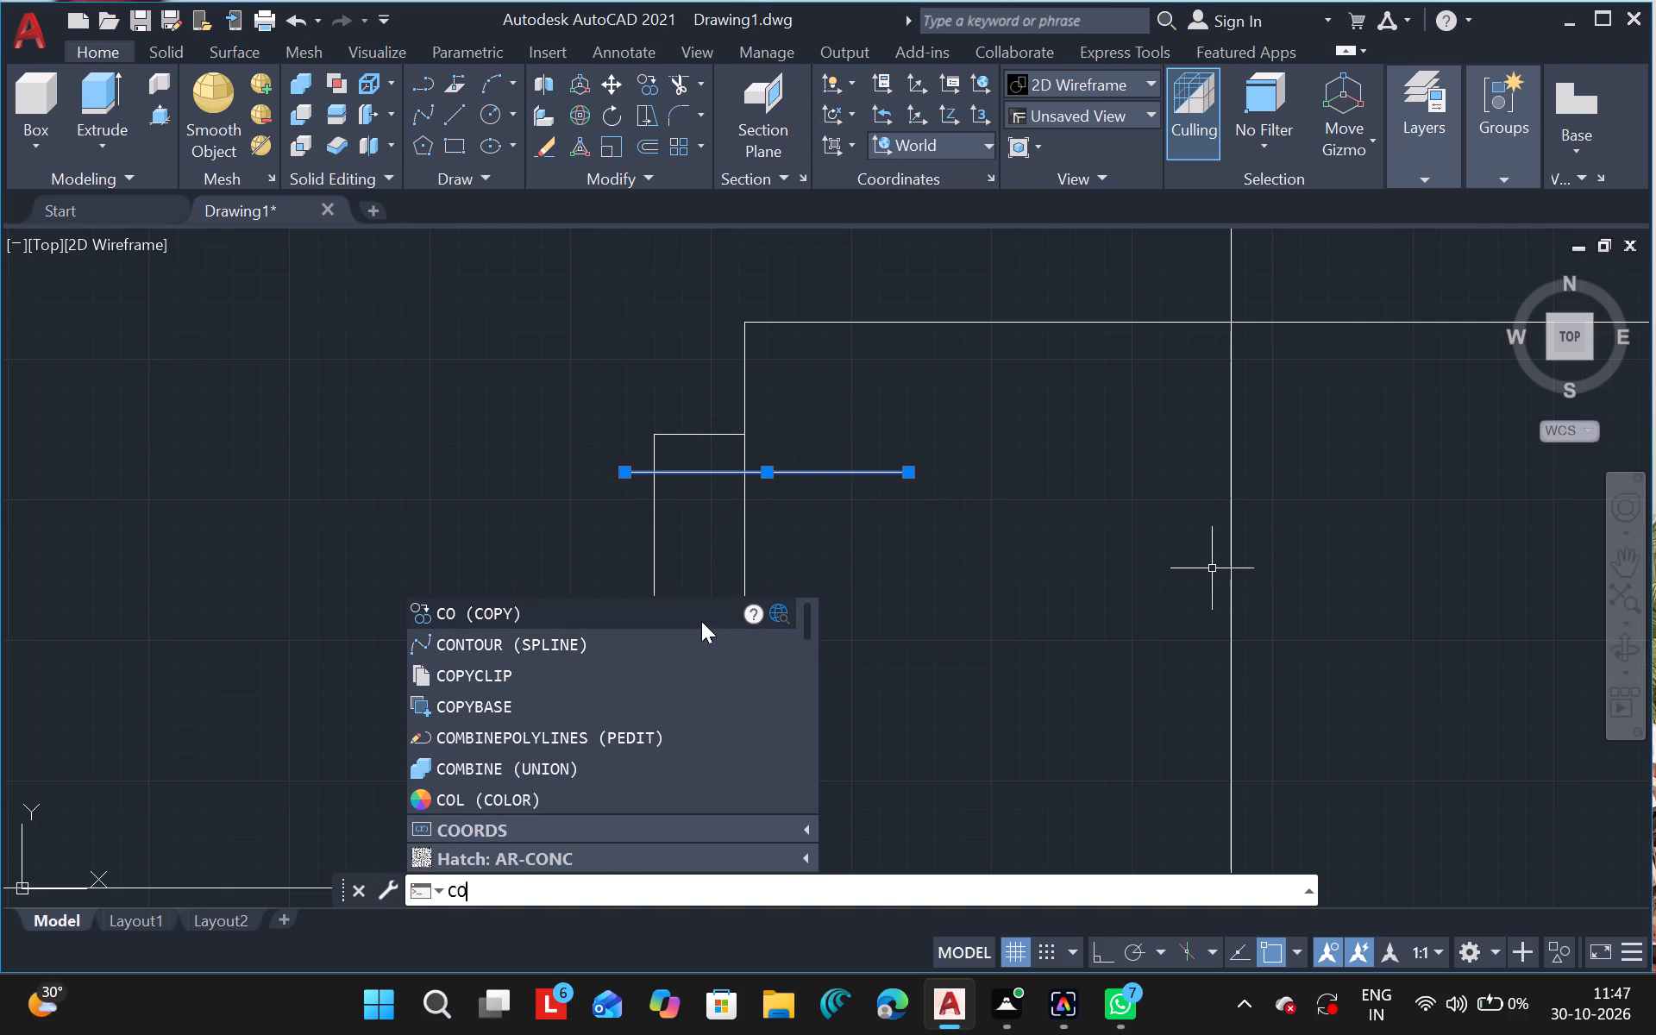
{"action": "left_click", "coordinate": [701, 621]}
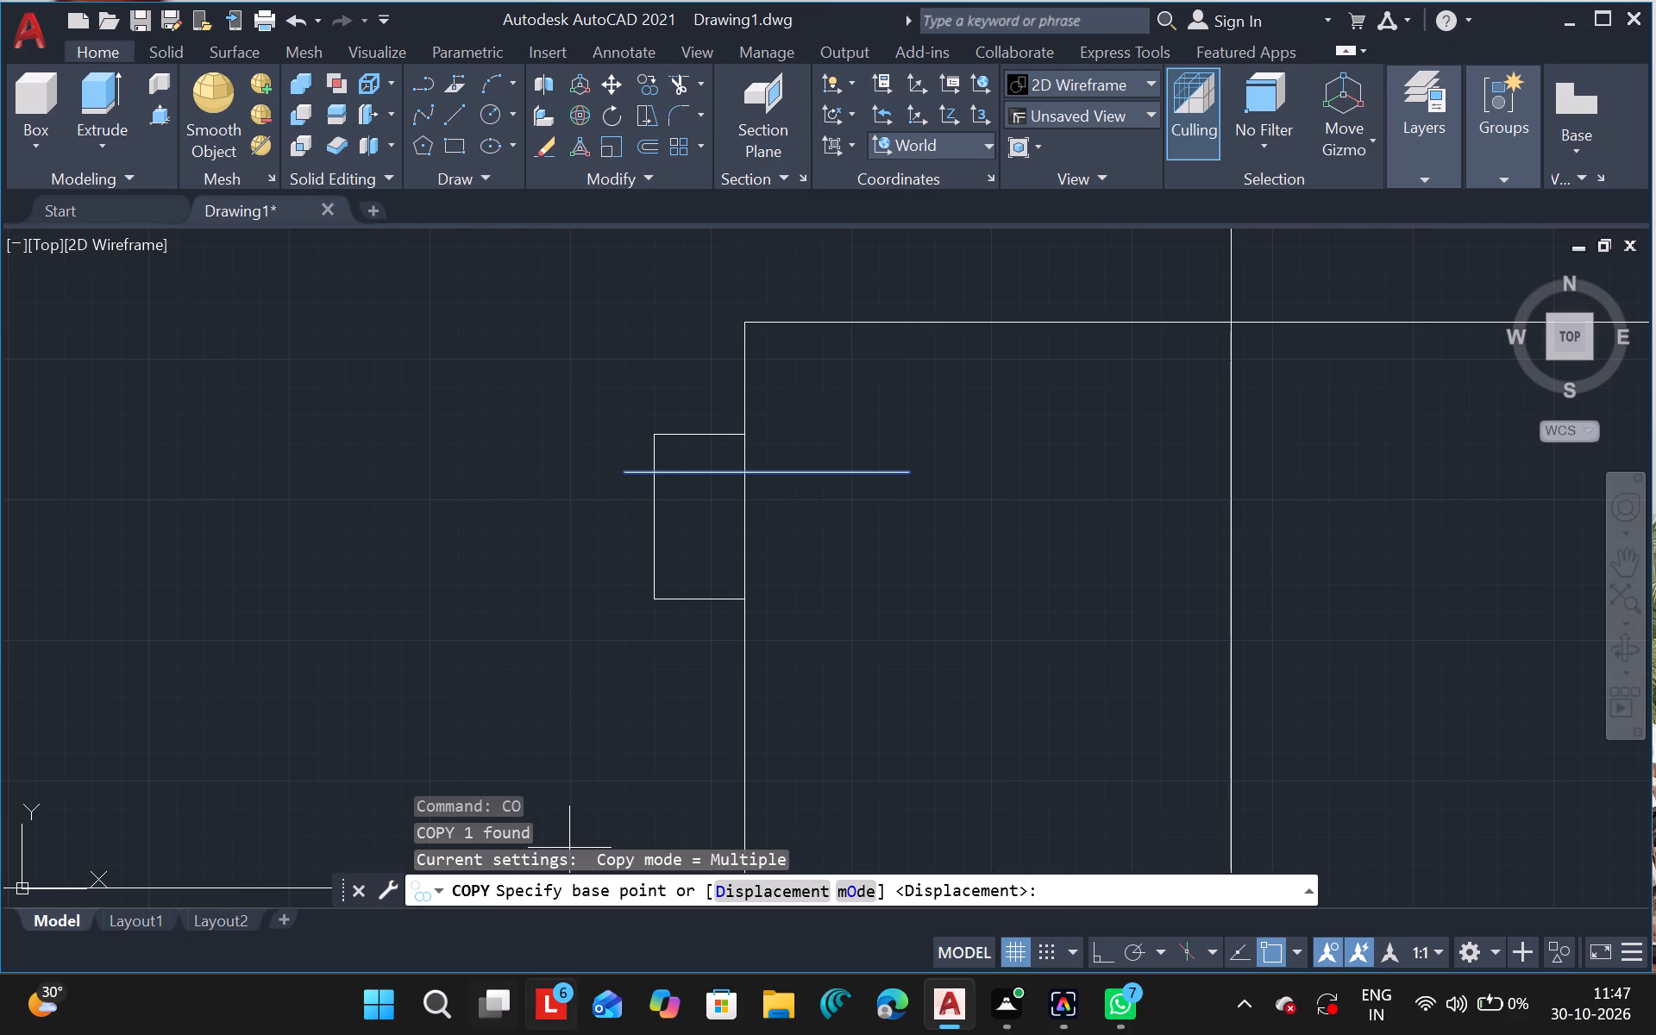
{"action": "left_click_drag", "start_coordinate": [919, 641], "coordinate": [901, 732]}
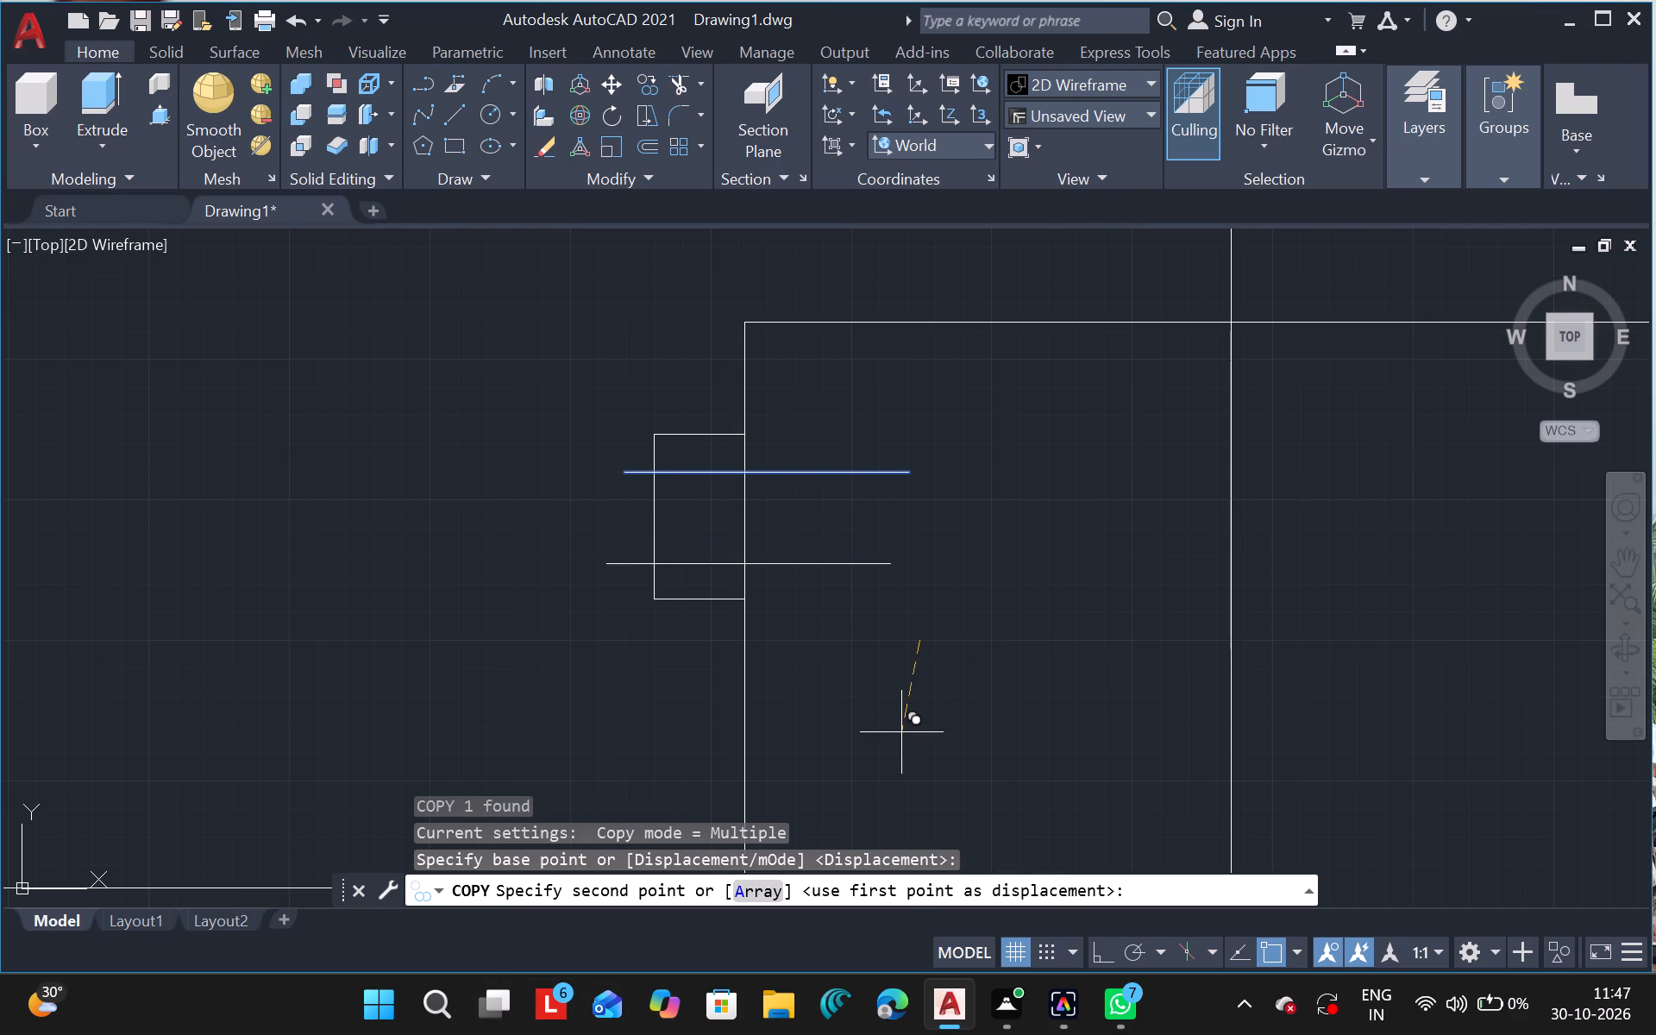
{"action": "left_click_drag", "start_coordinate": [901, 732], "coordinate": [901, 736]}
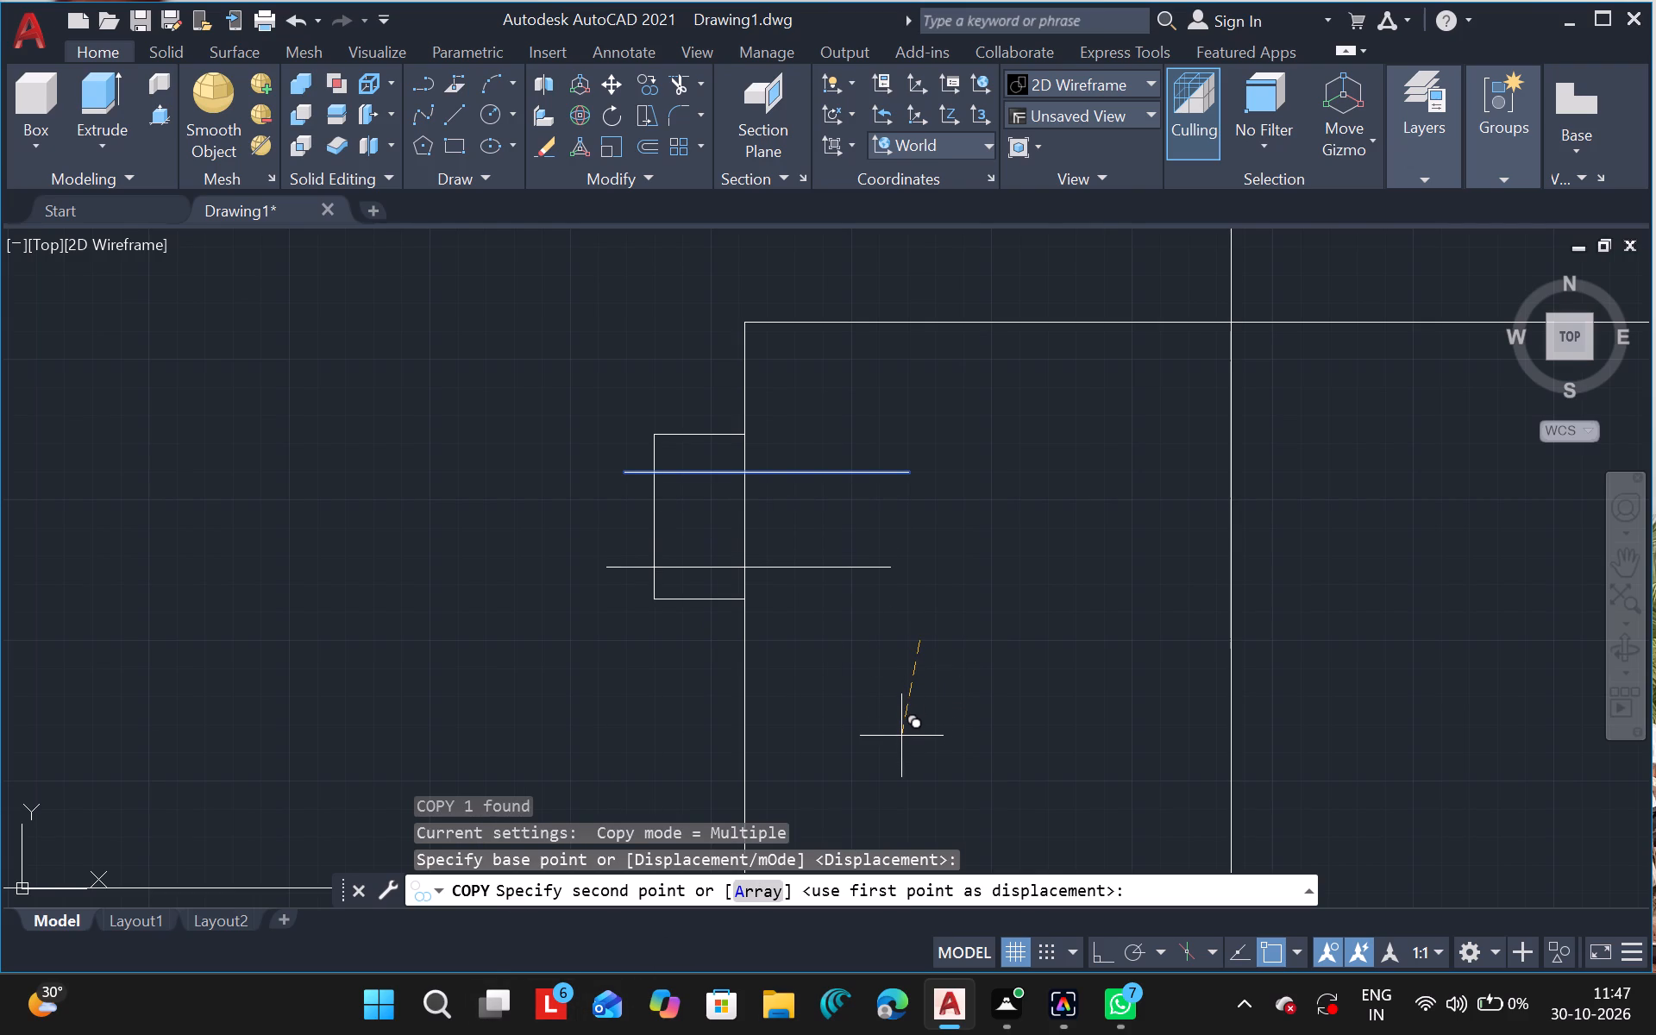
{"action": "left_click_drag", "start_coordinate": [901, 736], "coordinate": [896, 731]}
{"action": "left_click", "coordinate": [896, 731]}
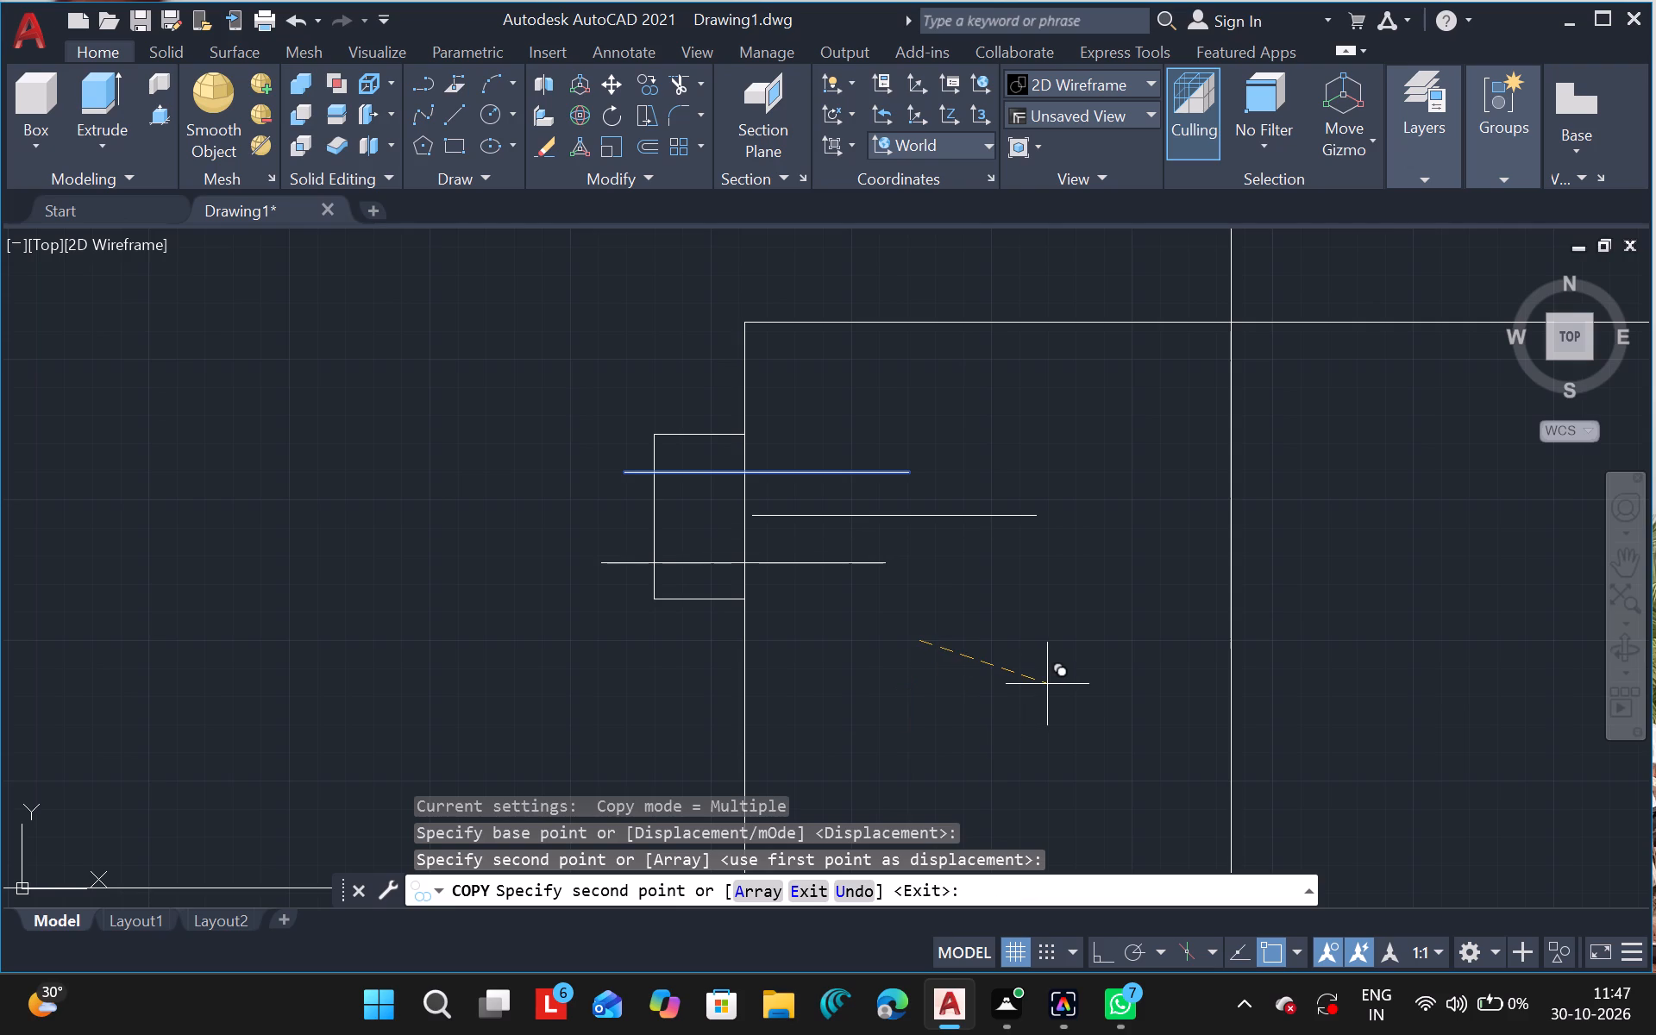
{"action": "key", "text": "Escape"}
Trim both horizontal lines where they extend beyond the small side box on either side.
{"action": "type", "text": "tr"}
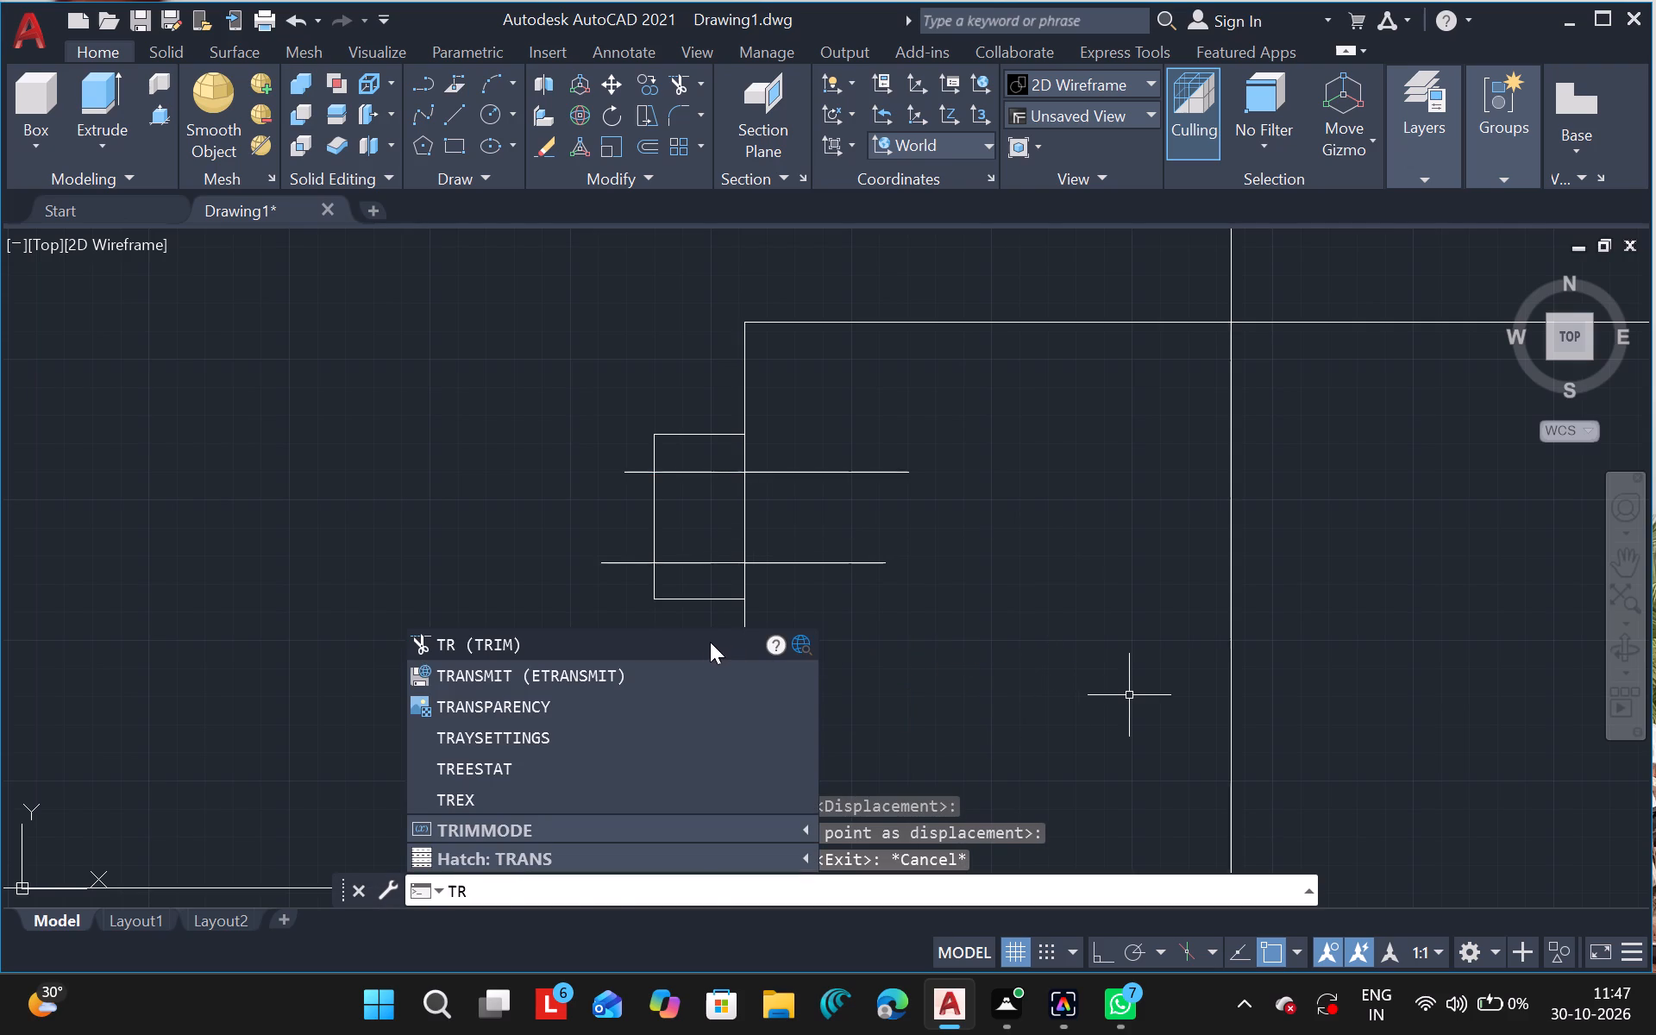
{"action": "left_click", "coordinate": [691, 643]}
{"action": "left_click_drag", "start_coordinate": [775, 560], "coordinate": [779, 475]}
{"action": "left_click_drag", "start_coordinate": [779, 475], "coordinate": [627, 473]}
{"action": "left_click_drag", "start_coordinate": [627, 473], "coordinate": [630, 565]}
{"action": "left_click", "coordinate": [630, 565]}
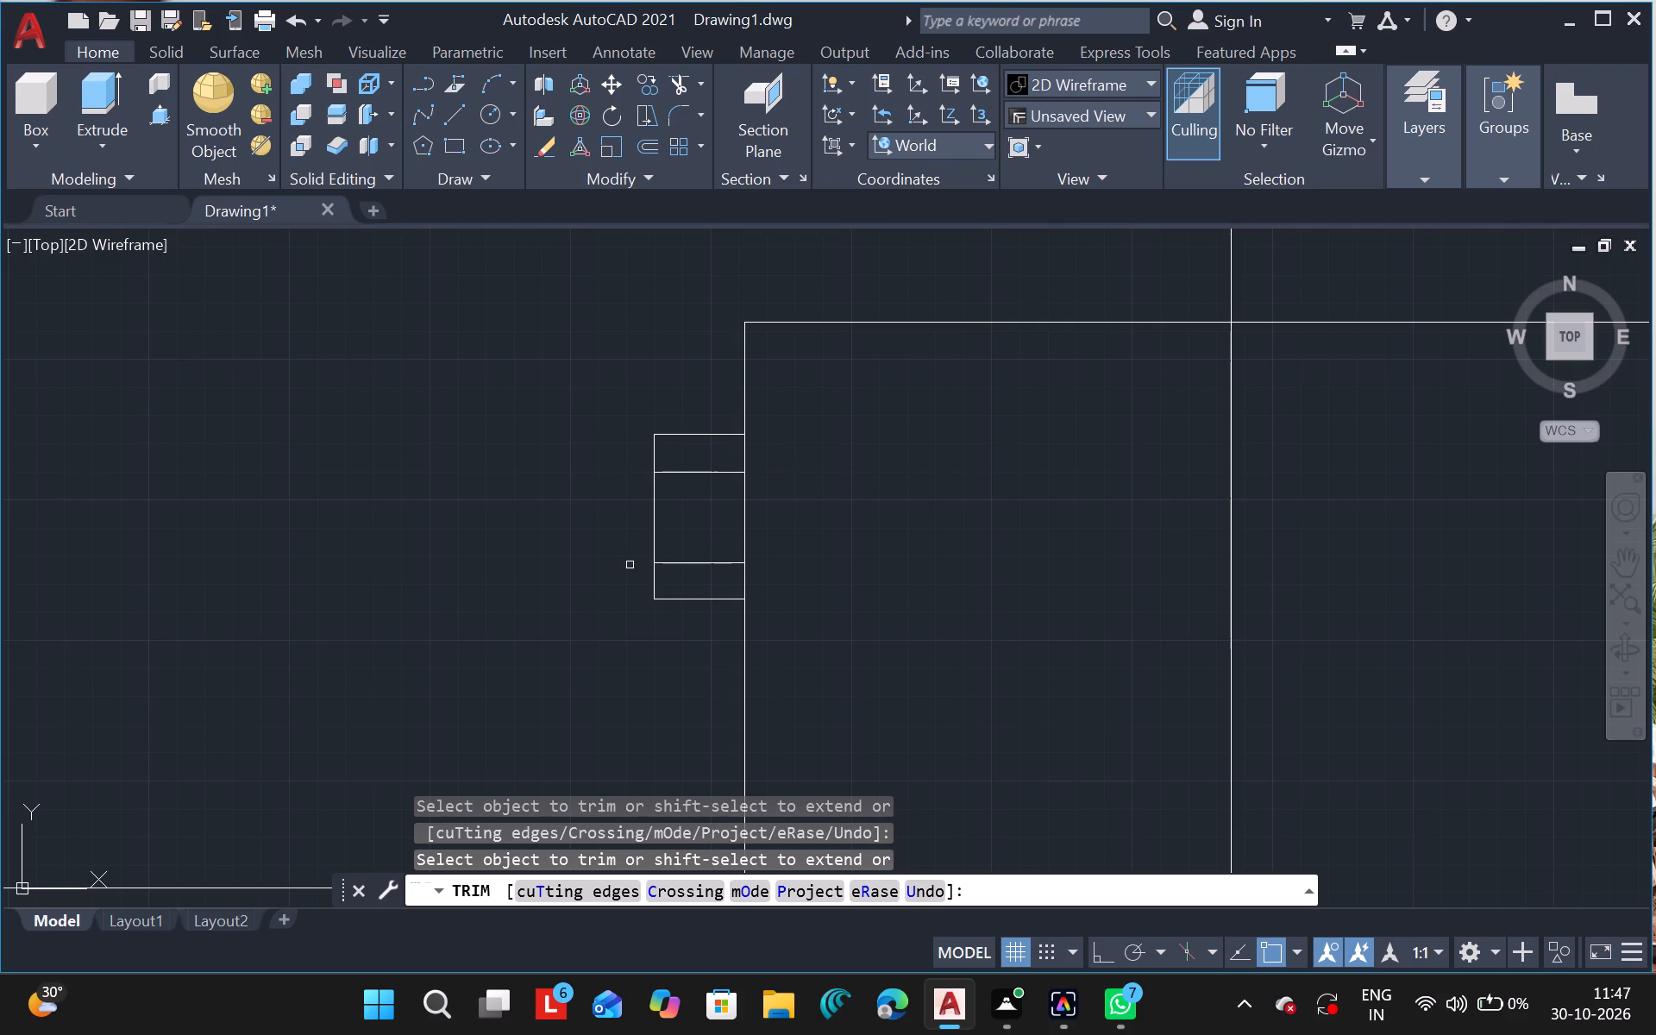
{"action": "key", "text": "Escape"}
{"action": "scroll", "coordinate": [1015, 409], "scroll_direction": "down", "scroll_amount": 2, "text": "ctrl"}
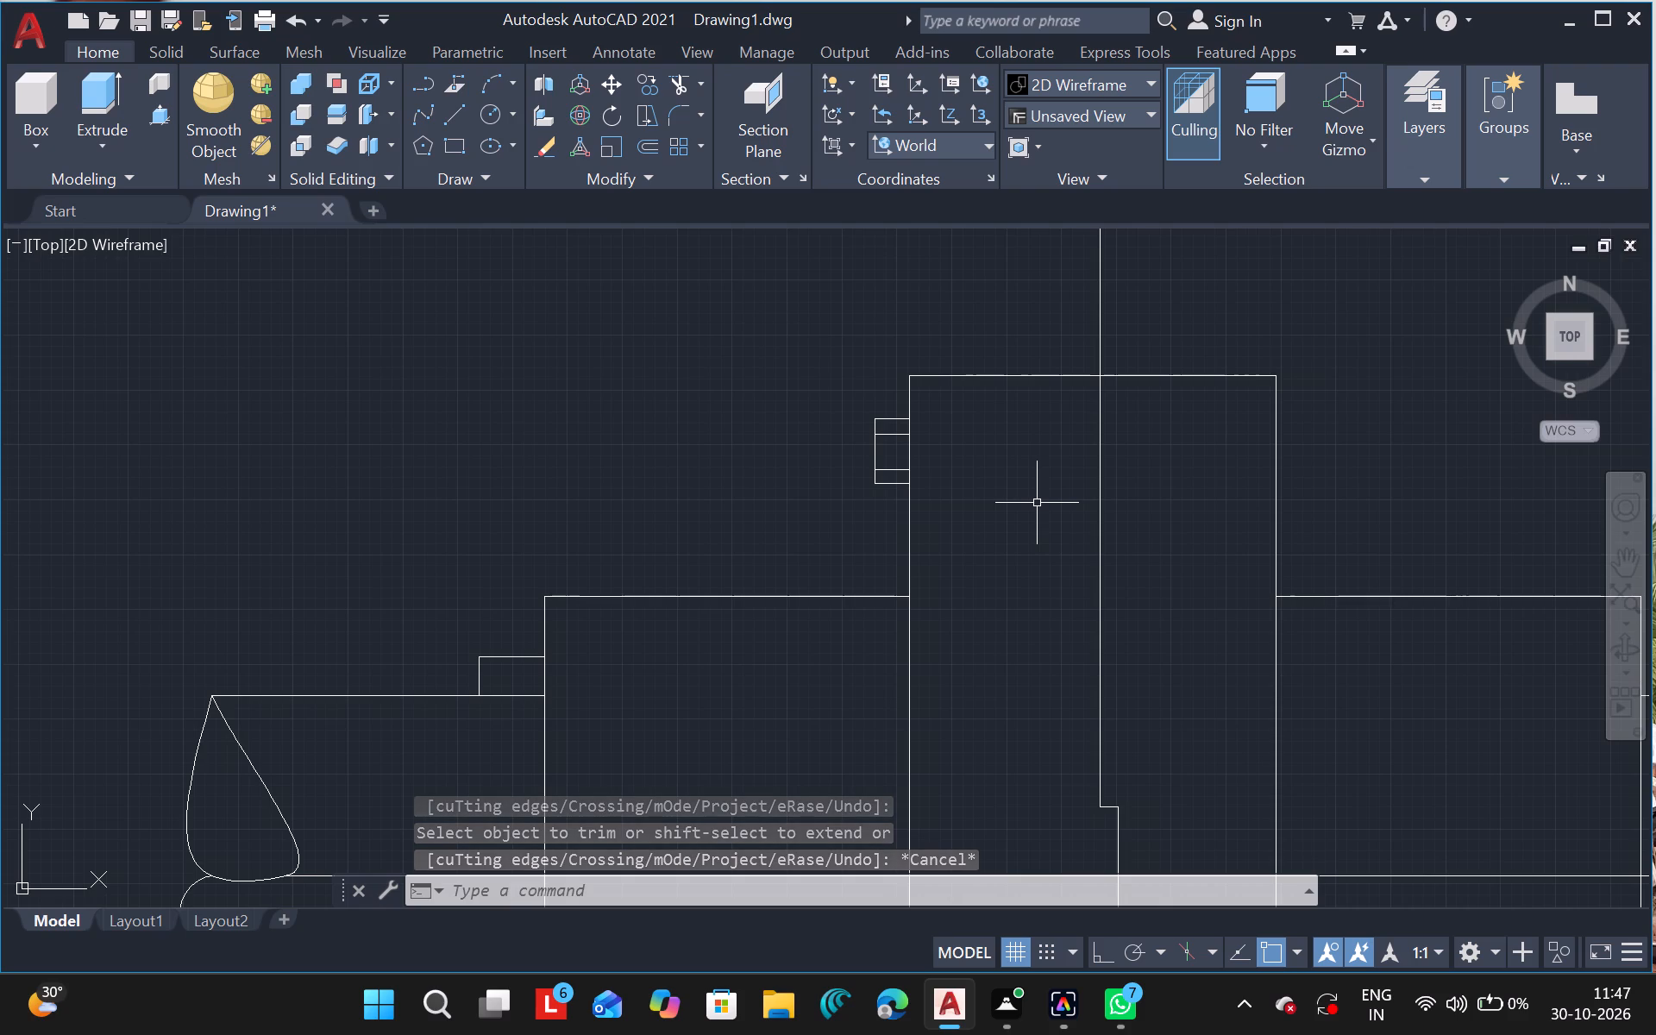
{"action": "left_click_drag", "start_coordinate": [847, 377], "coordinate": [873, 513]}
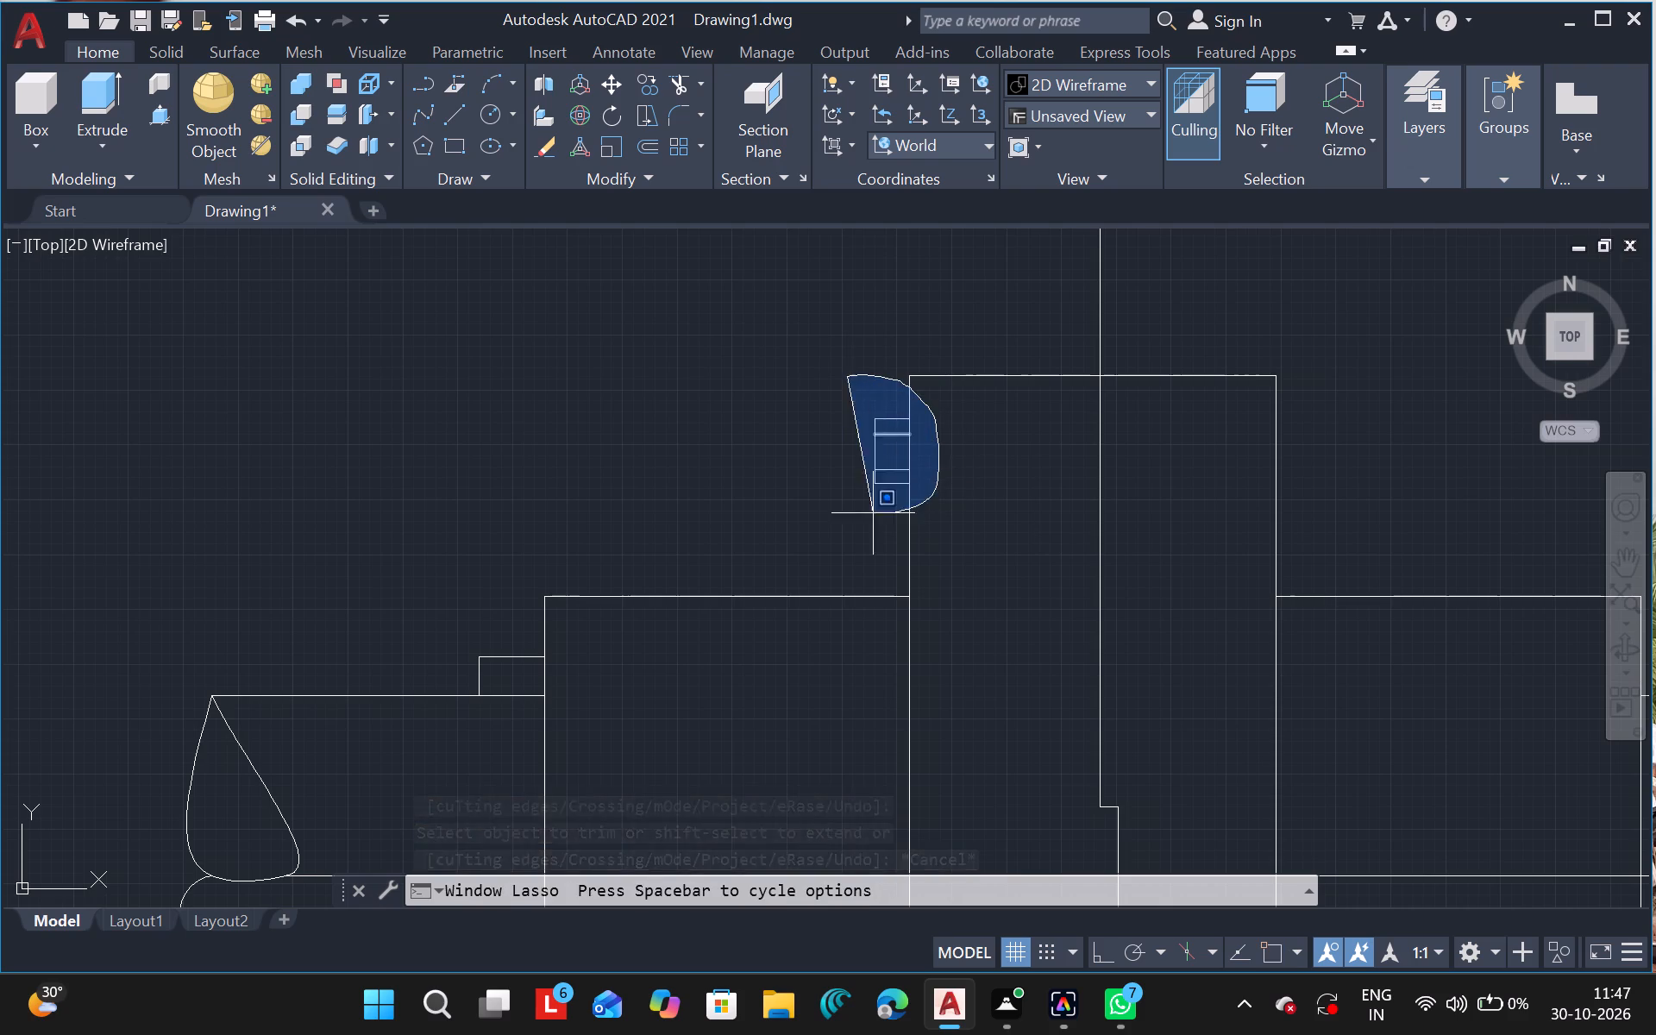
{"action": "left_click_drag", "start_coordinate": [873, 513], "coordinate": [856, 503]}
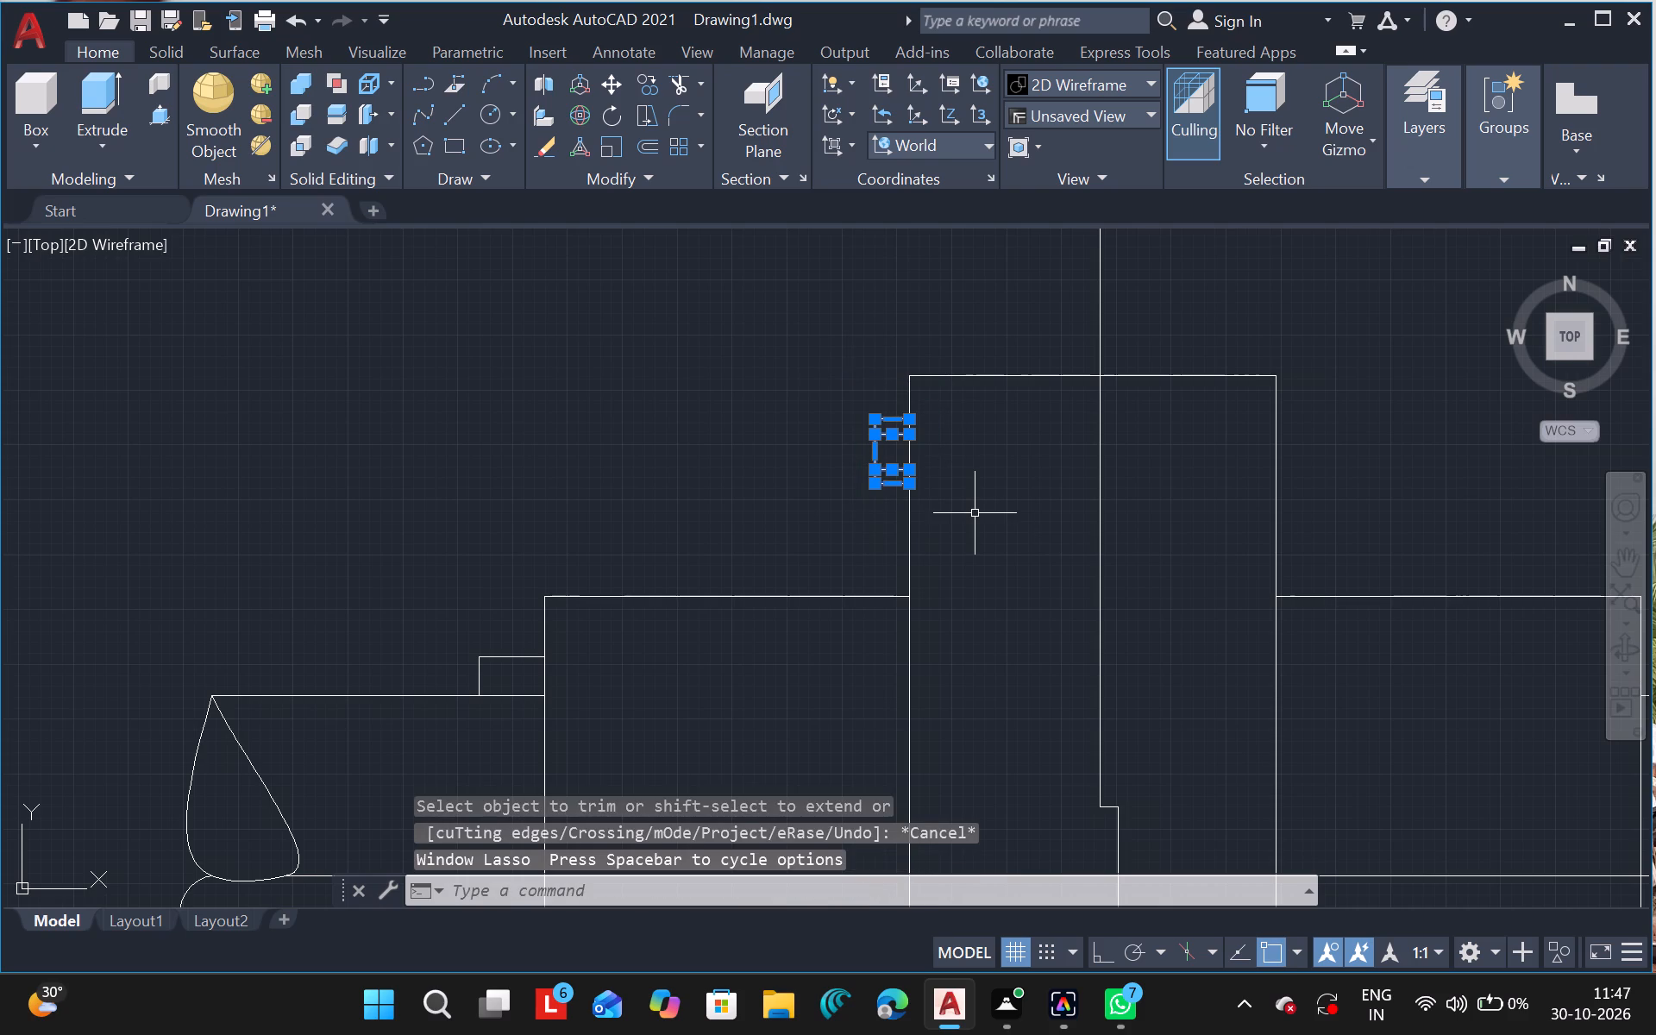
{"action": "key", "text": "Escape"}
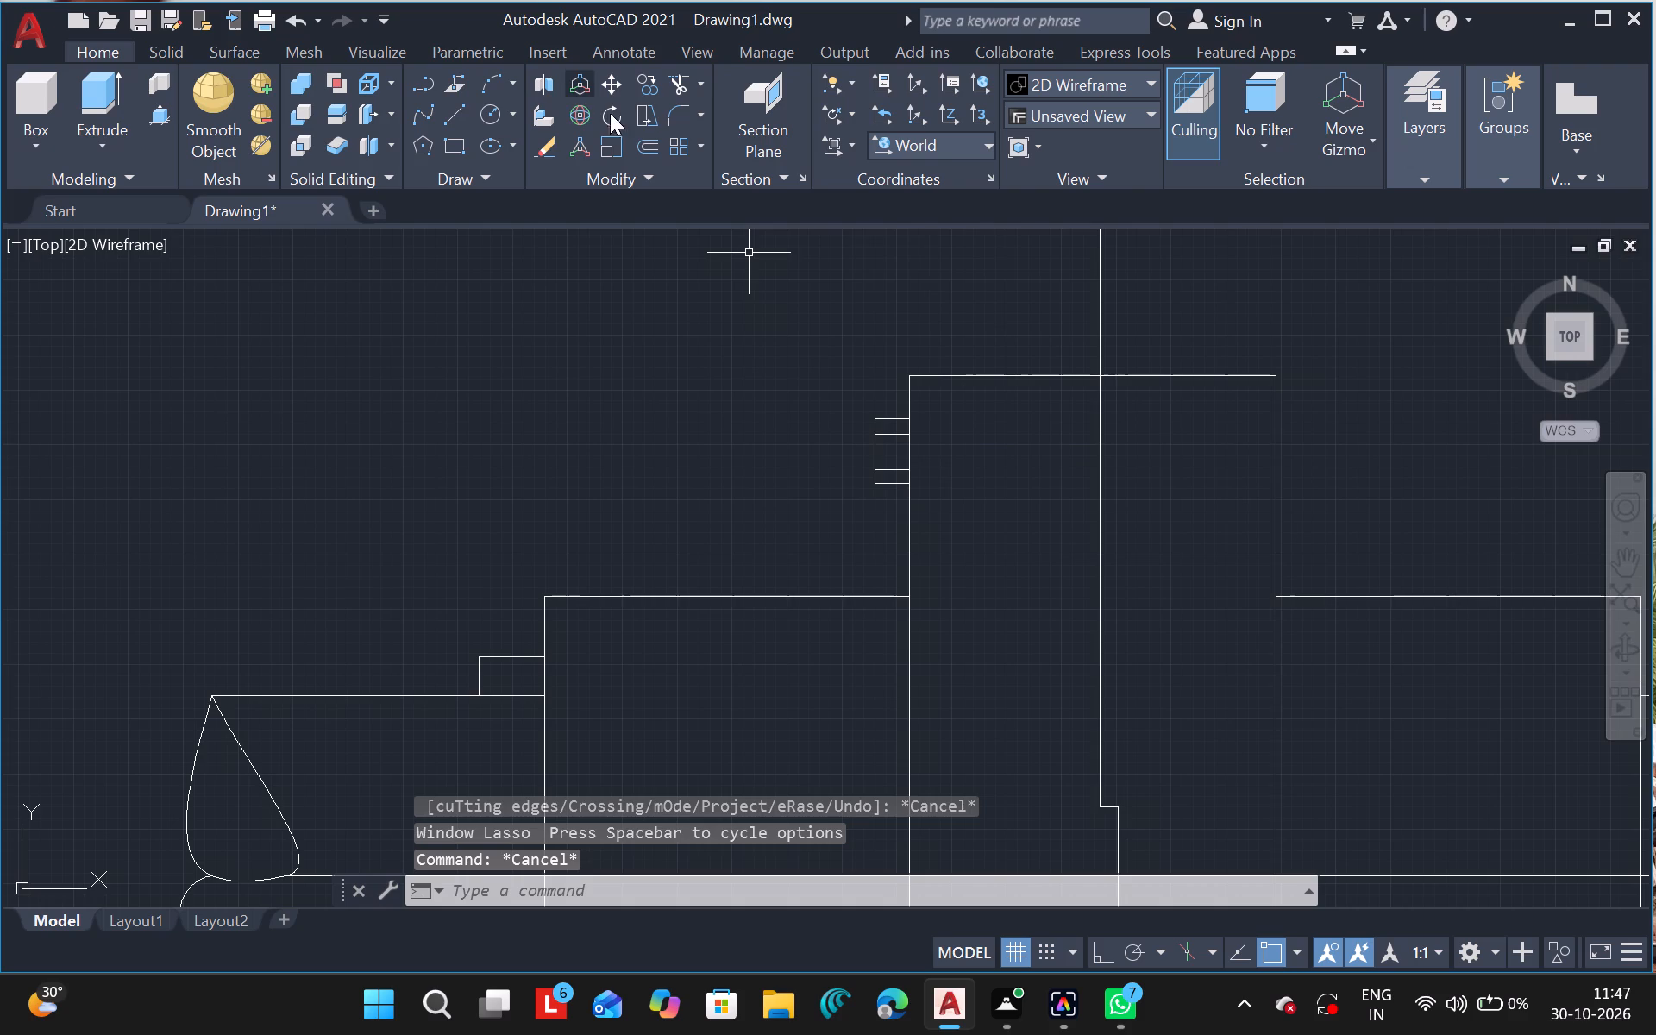
Draw a small rectangle against the tall central rectangle's right edge, aligned with the top and bottom of the left side box.
{"action": "left_click", "coordinate": [456, 147]}
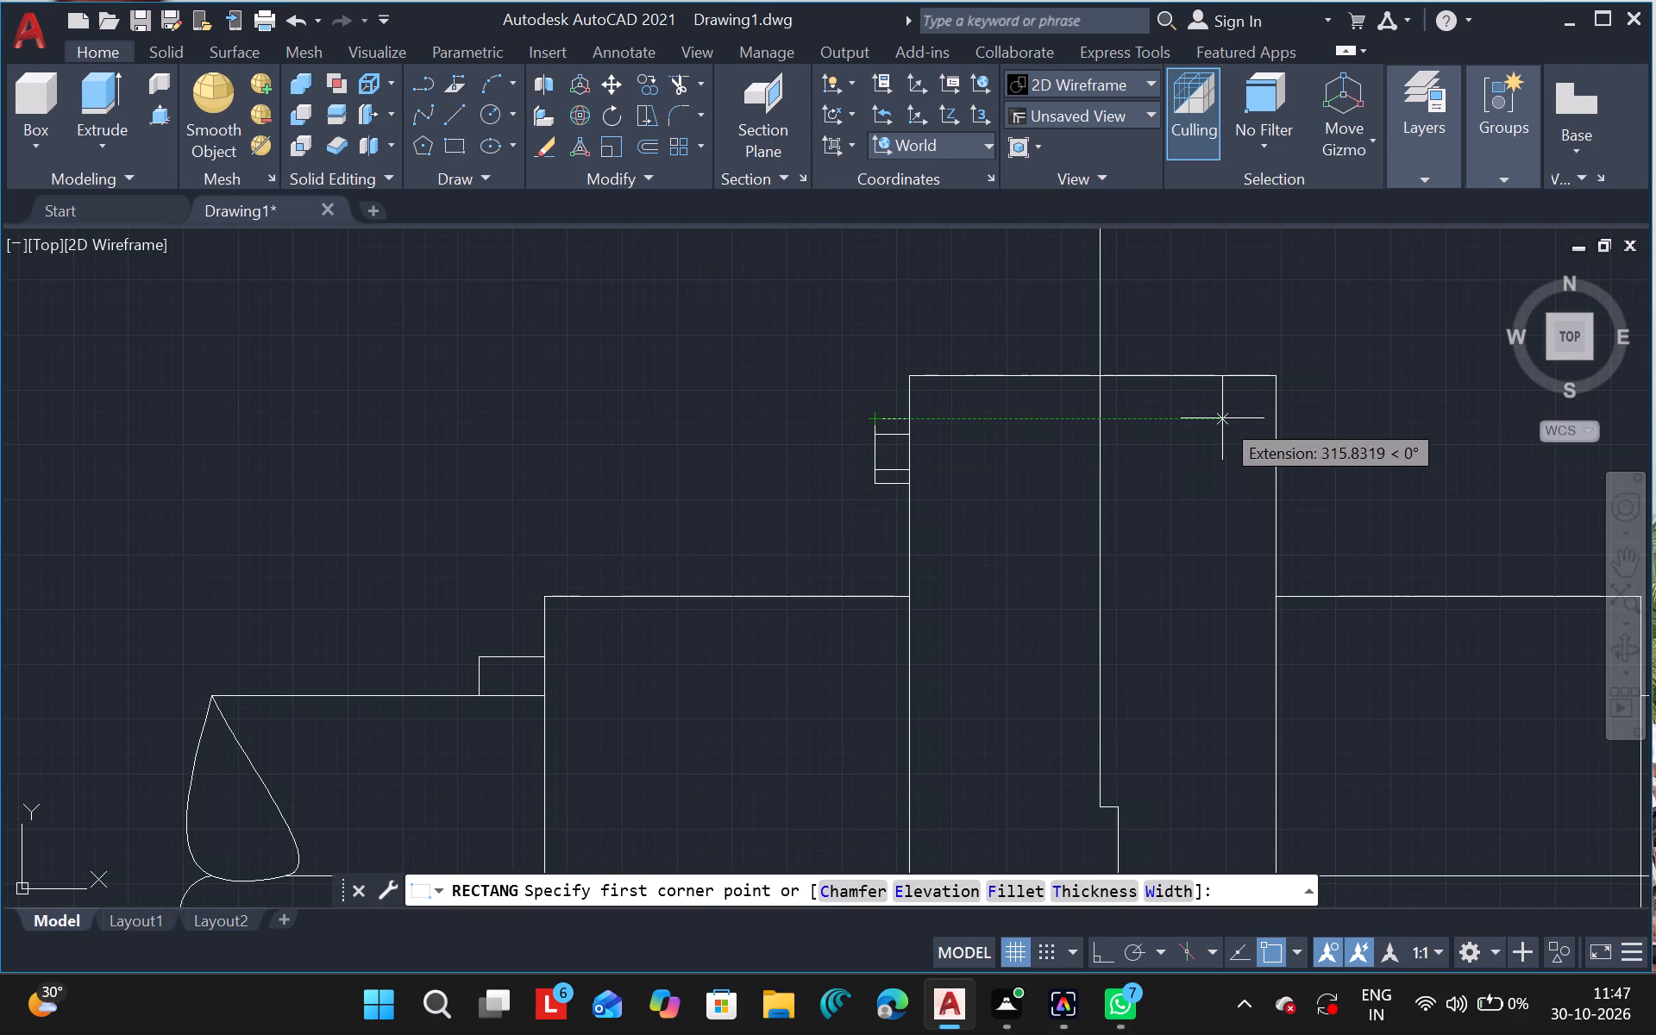
{"action": "left_click_drag", "start_coordinate": [1273, 418], "coordinate": [1319, 415]}
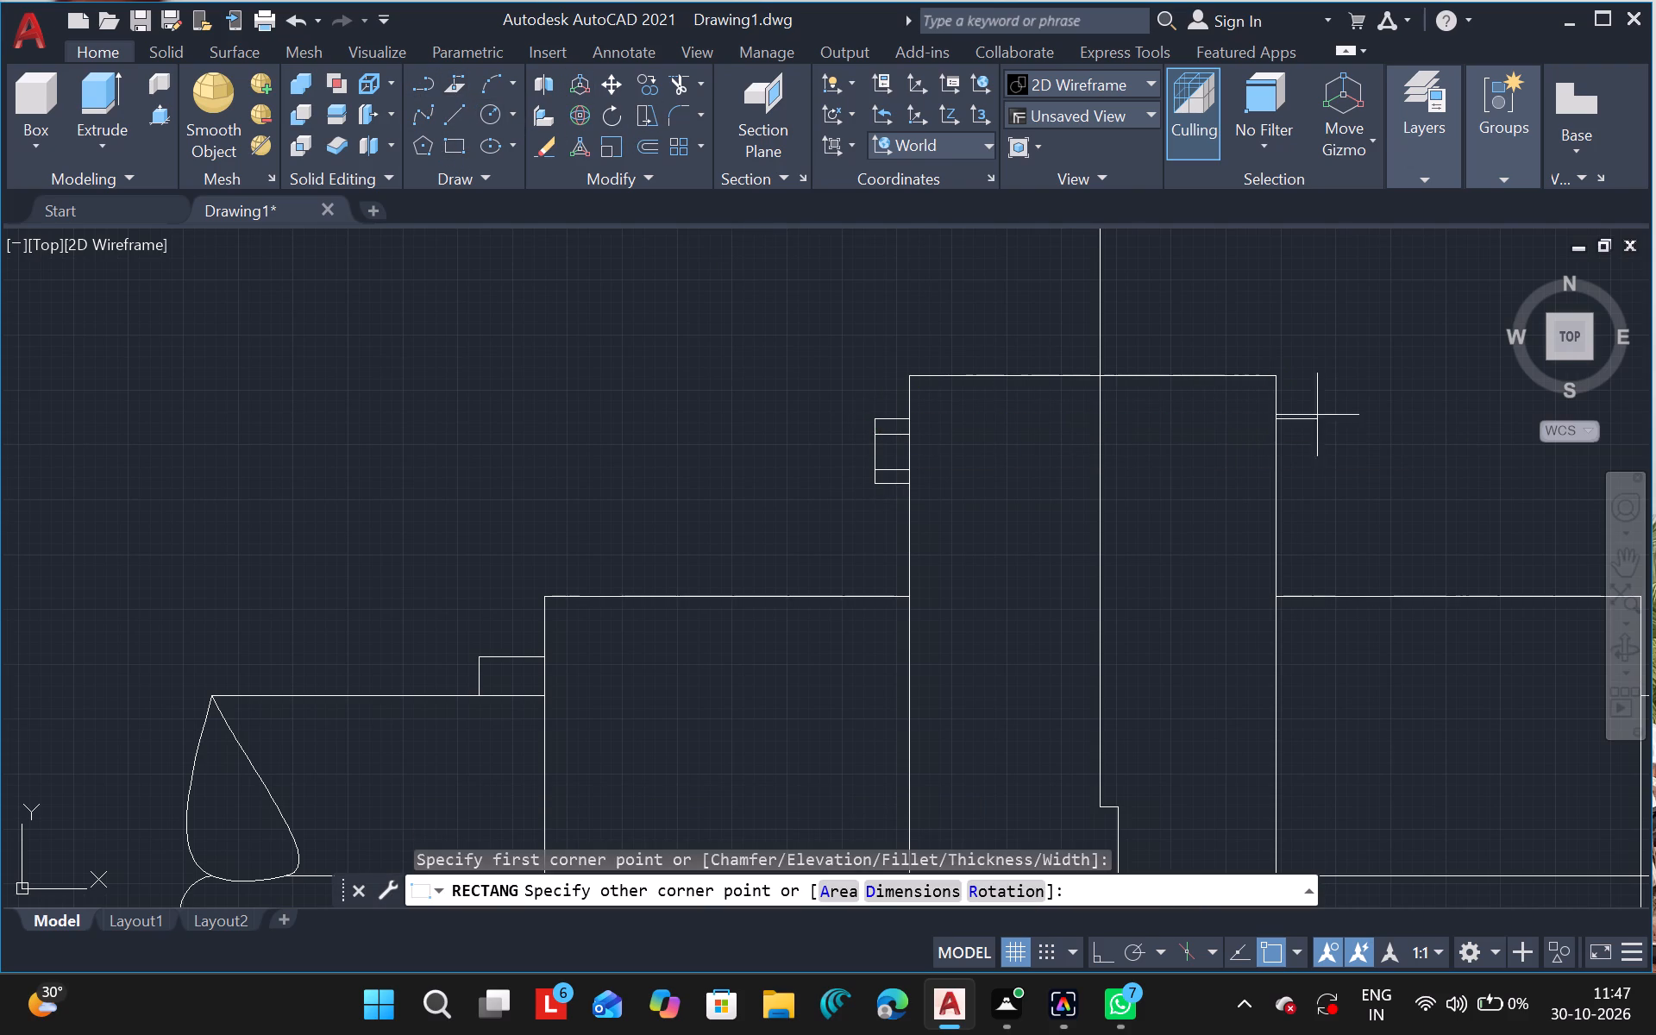
{"action": "left_click_drag", "start_coordinate": [1319, 415], "coordinate": [1309, 469]}
{"action": "left_click_drag", "start_coordinate": [1309, 469], "coordinate": [930, 487]}
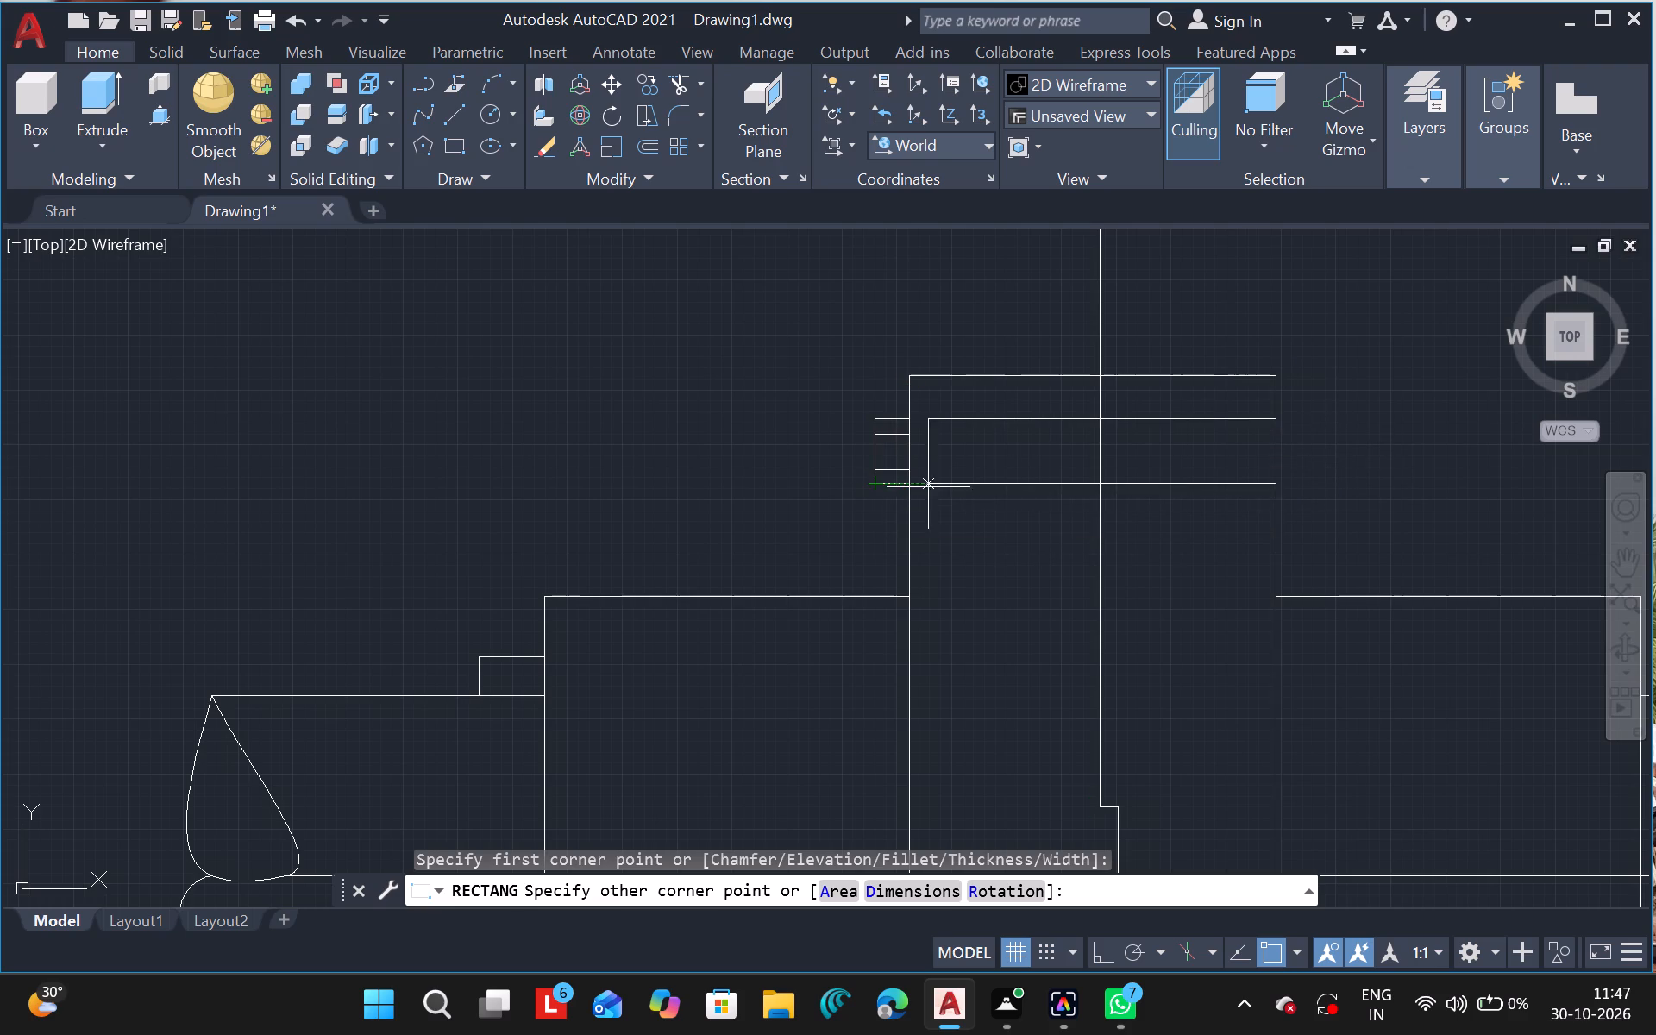
{"action": "left_click_drag", "start_coordinate": [930, 487], "coordinate": [1275, 487]}
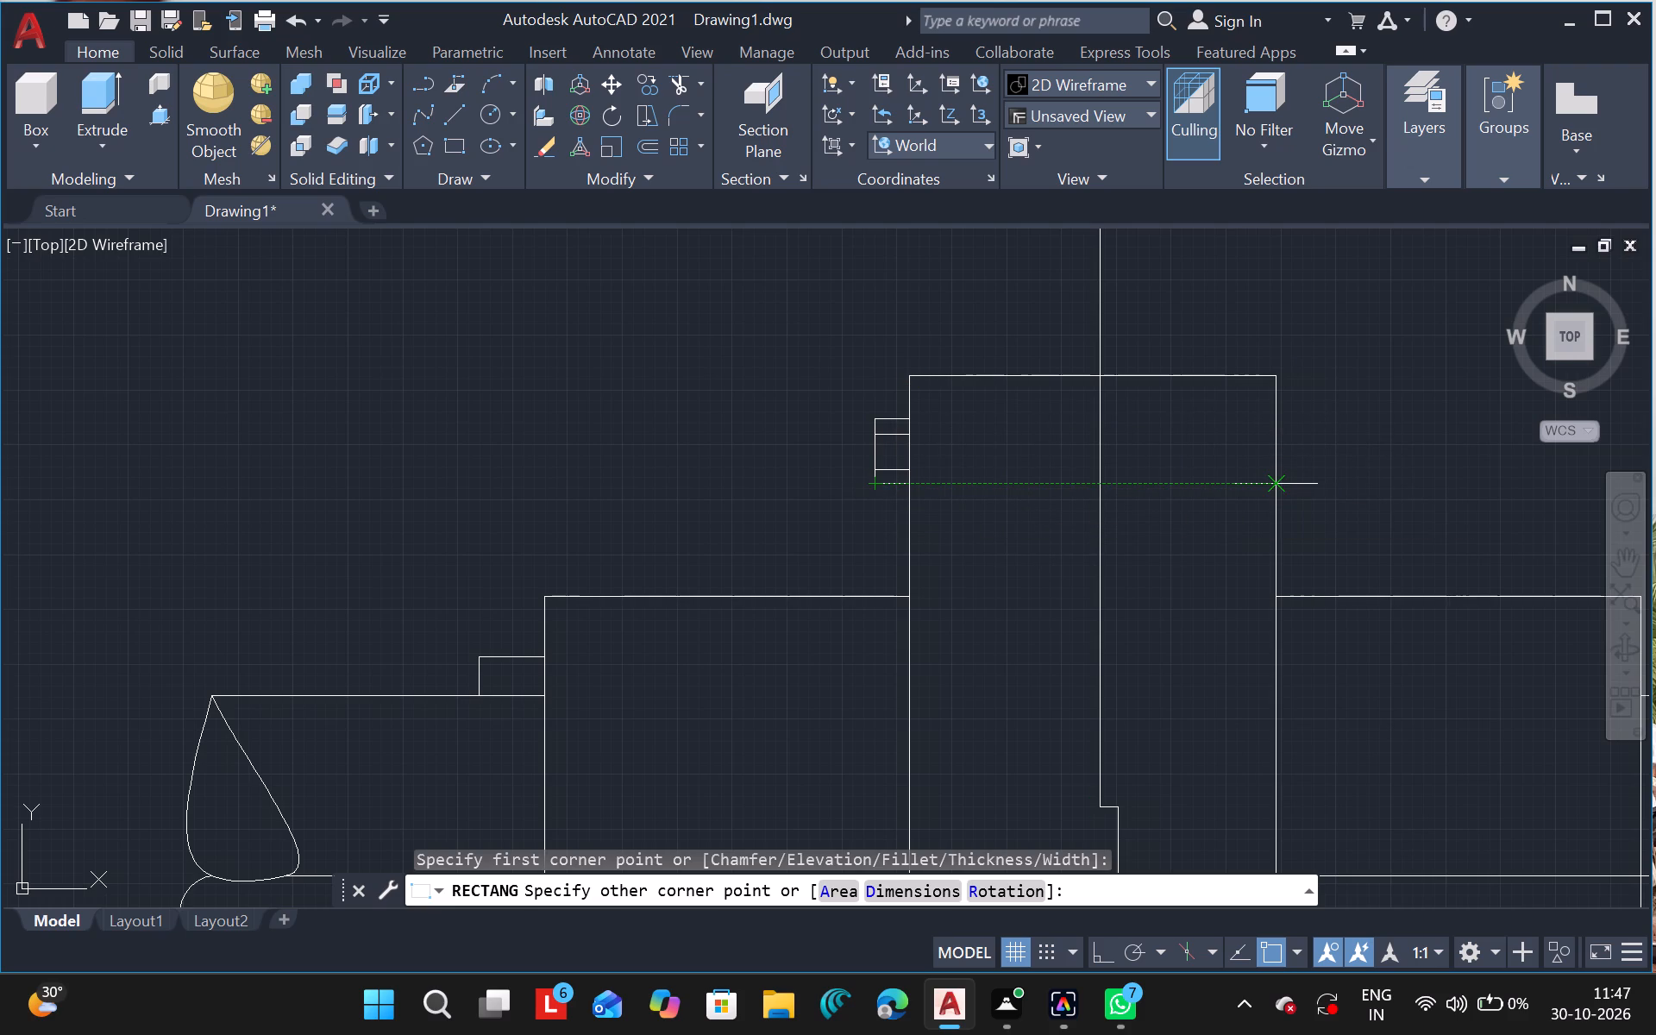
{"action": "left_click_drag", "start_coordinate": [1275, 487], "coordinate": [1307, 483]}
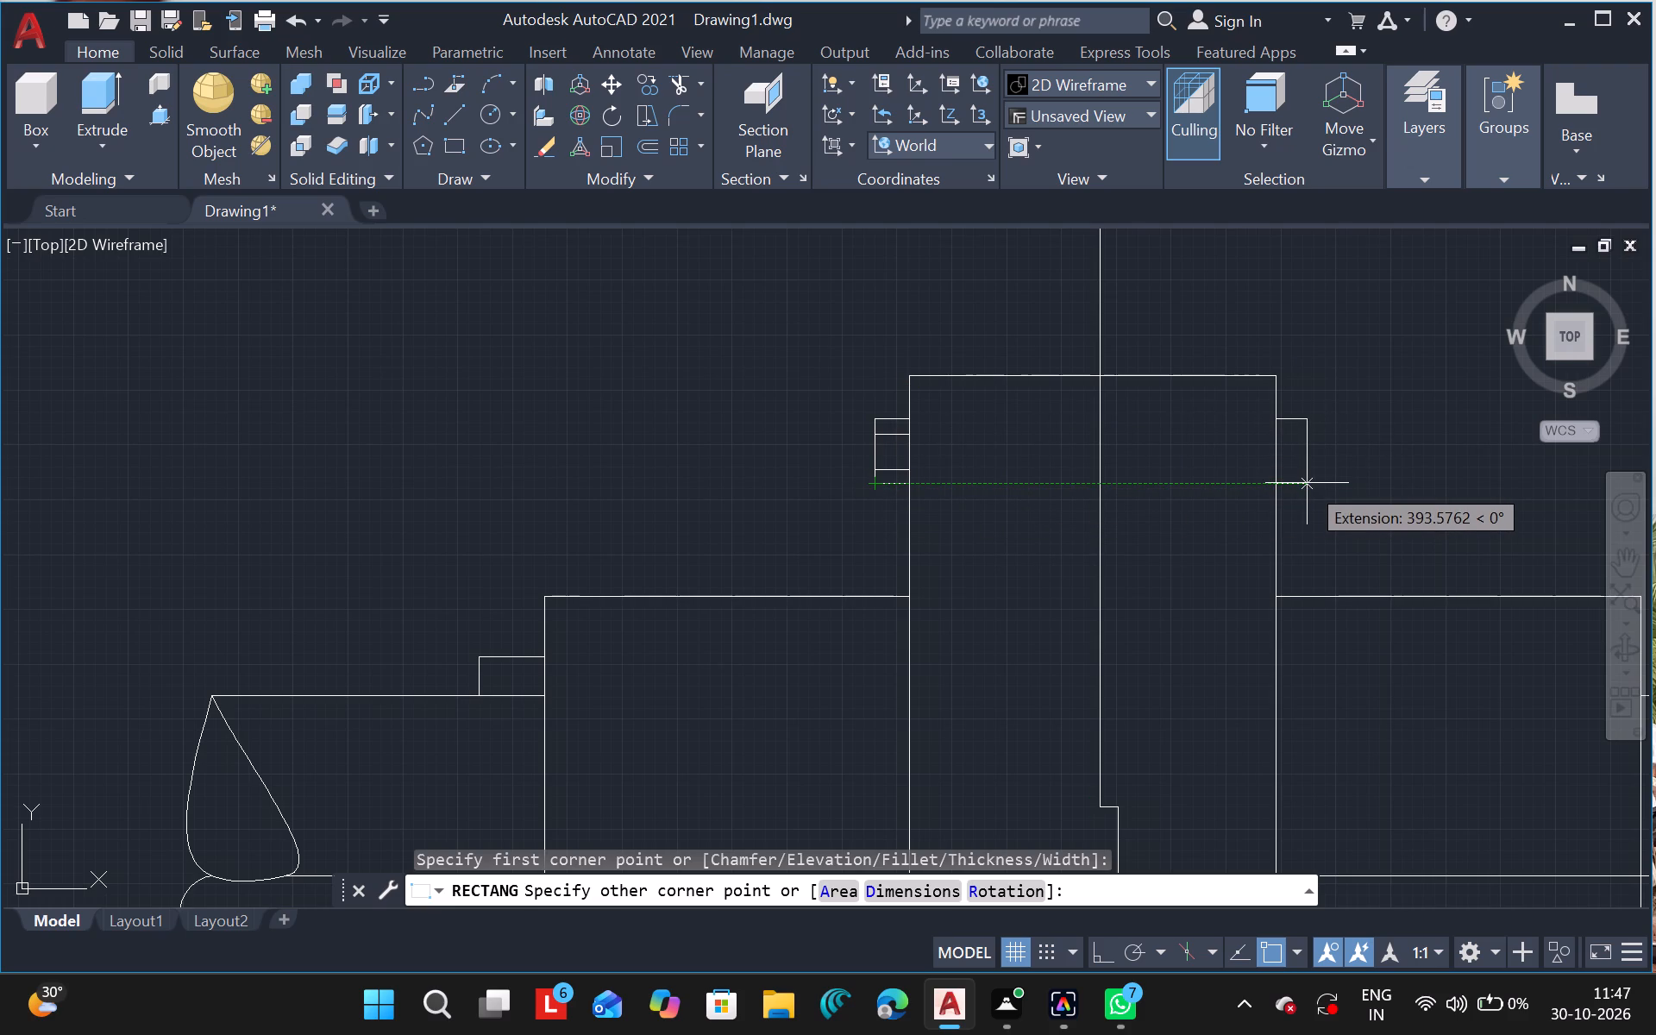
{"action": "left_click_drag", "start_coordinate": [1307, 483], "coordinate": [1314, 481]}
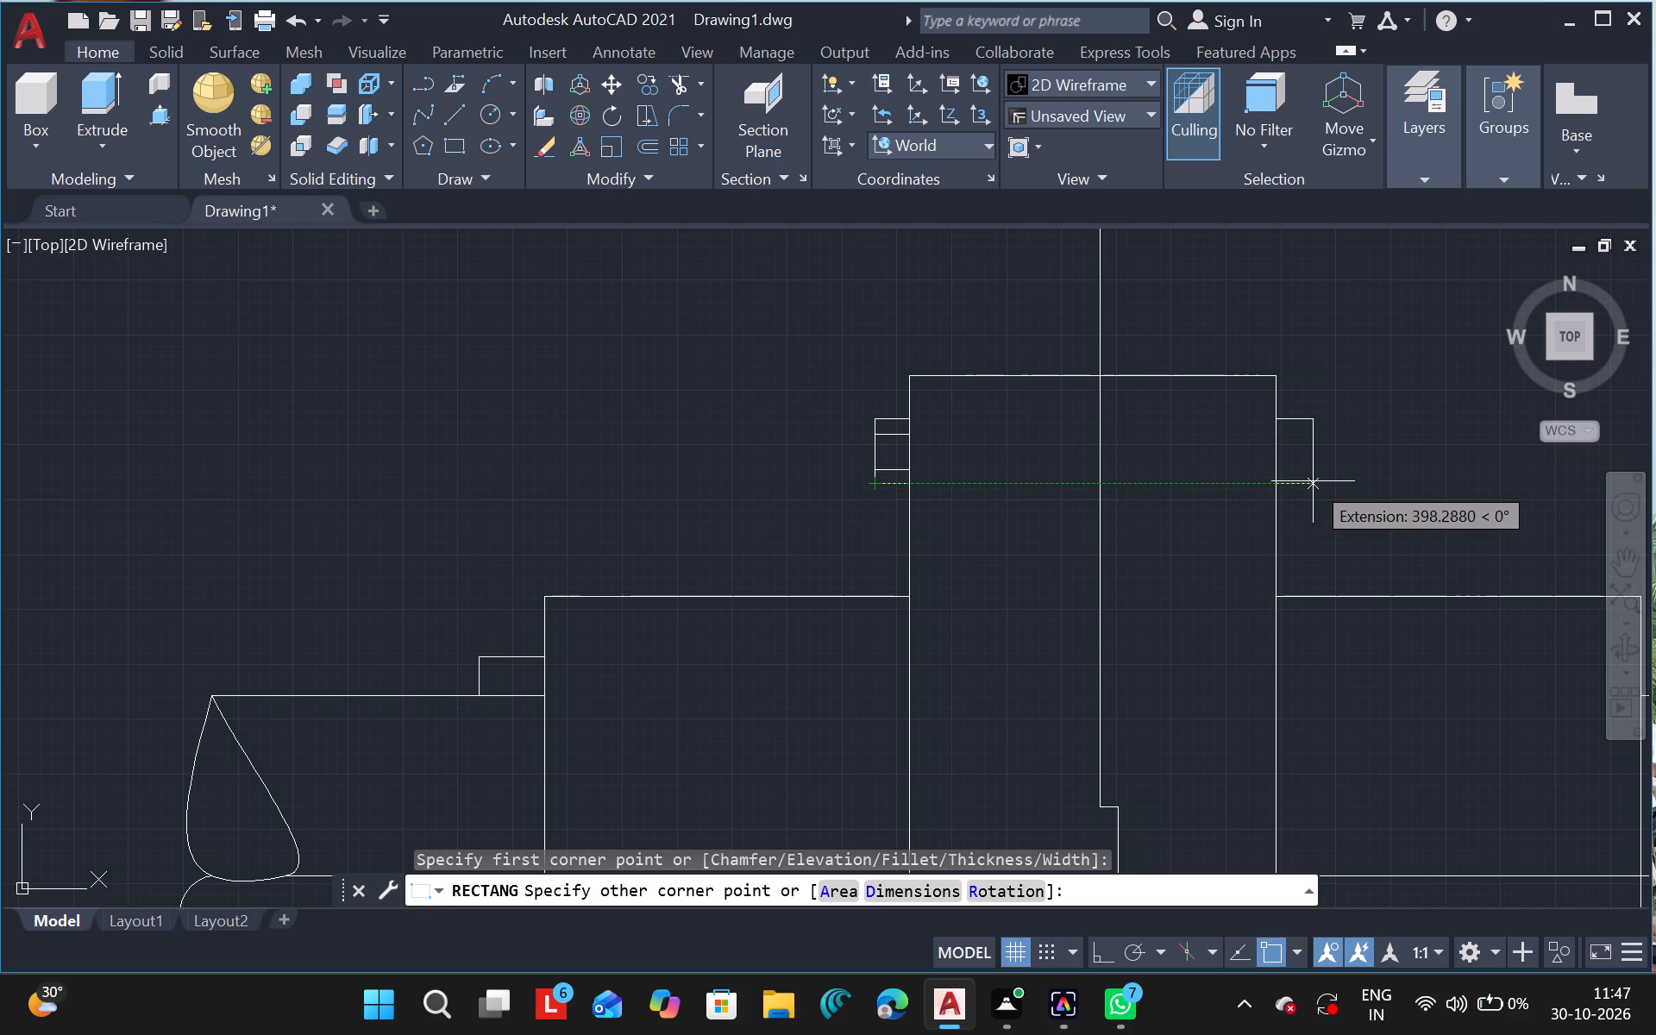
{"action": "left_click_drag", "start_coordinate": [1314, 481], "coordinate": [1315, 481]}
{"action": "left_click", "coordinate": [1315, 481]}
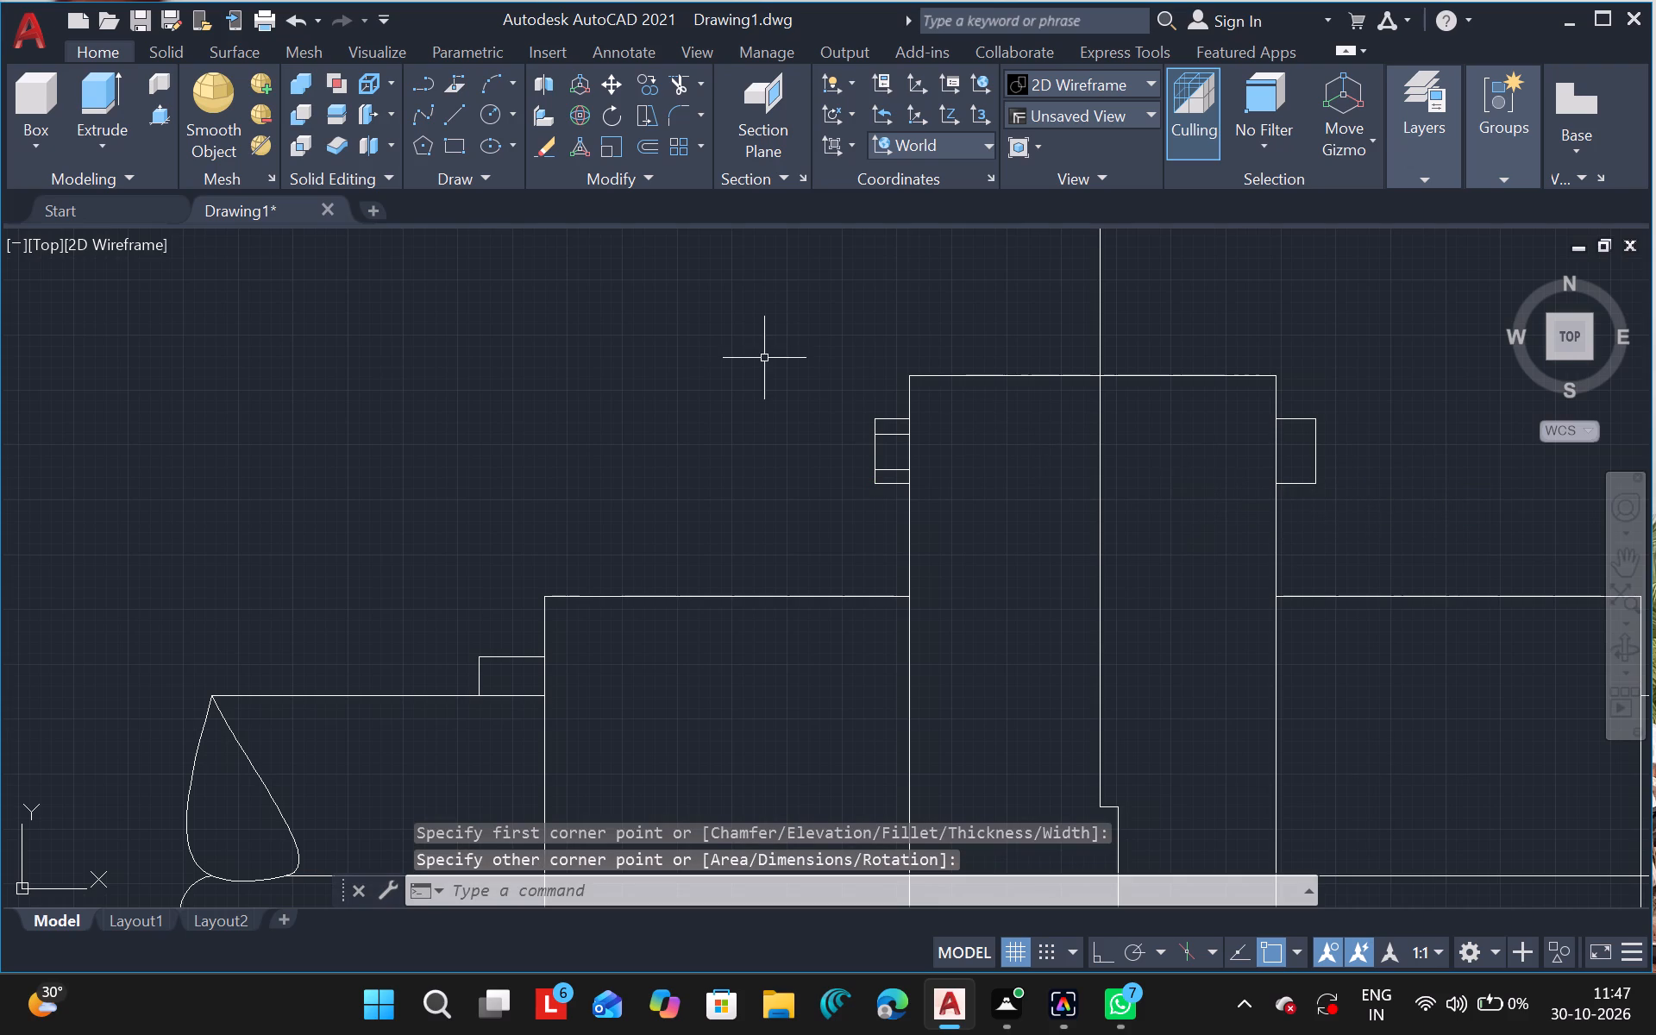
Draw a horizontal line across the upper part of the right side box, level with the left box's upper band and extending past its outer side.
{"action": "left_click", "coordinate": [461, 107]}
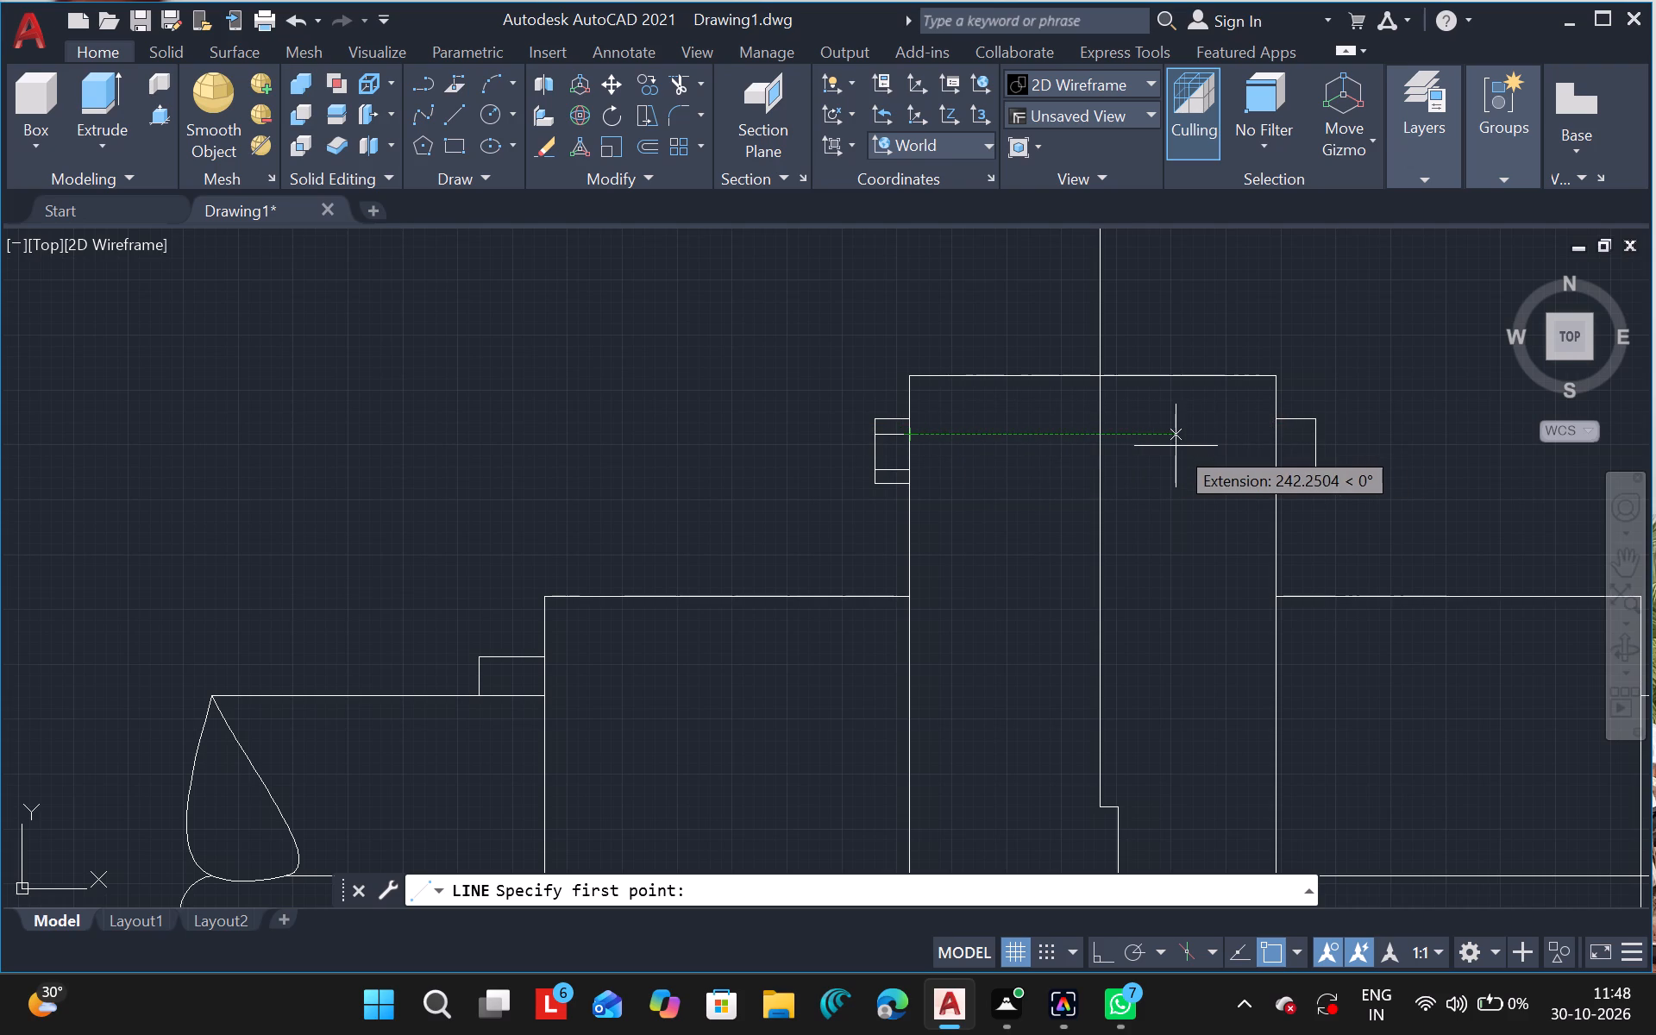
{"action": "left_click_drag", "start_coordinate": [1279, 445], "coordinate": [1386, 431]}
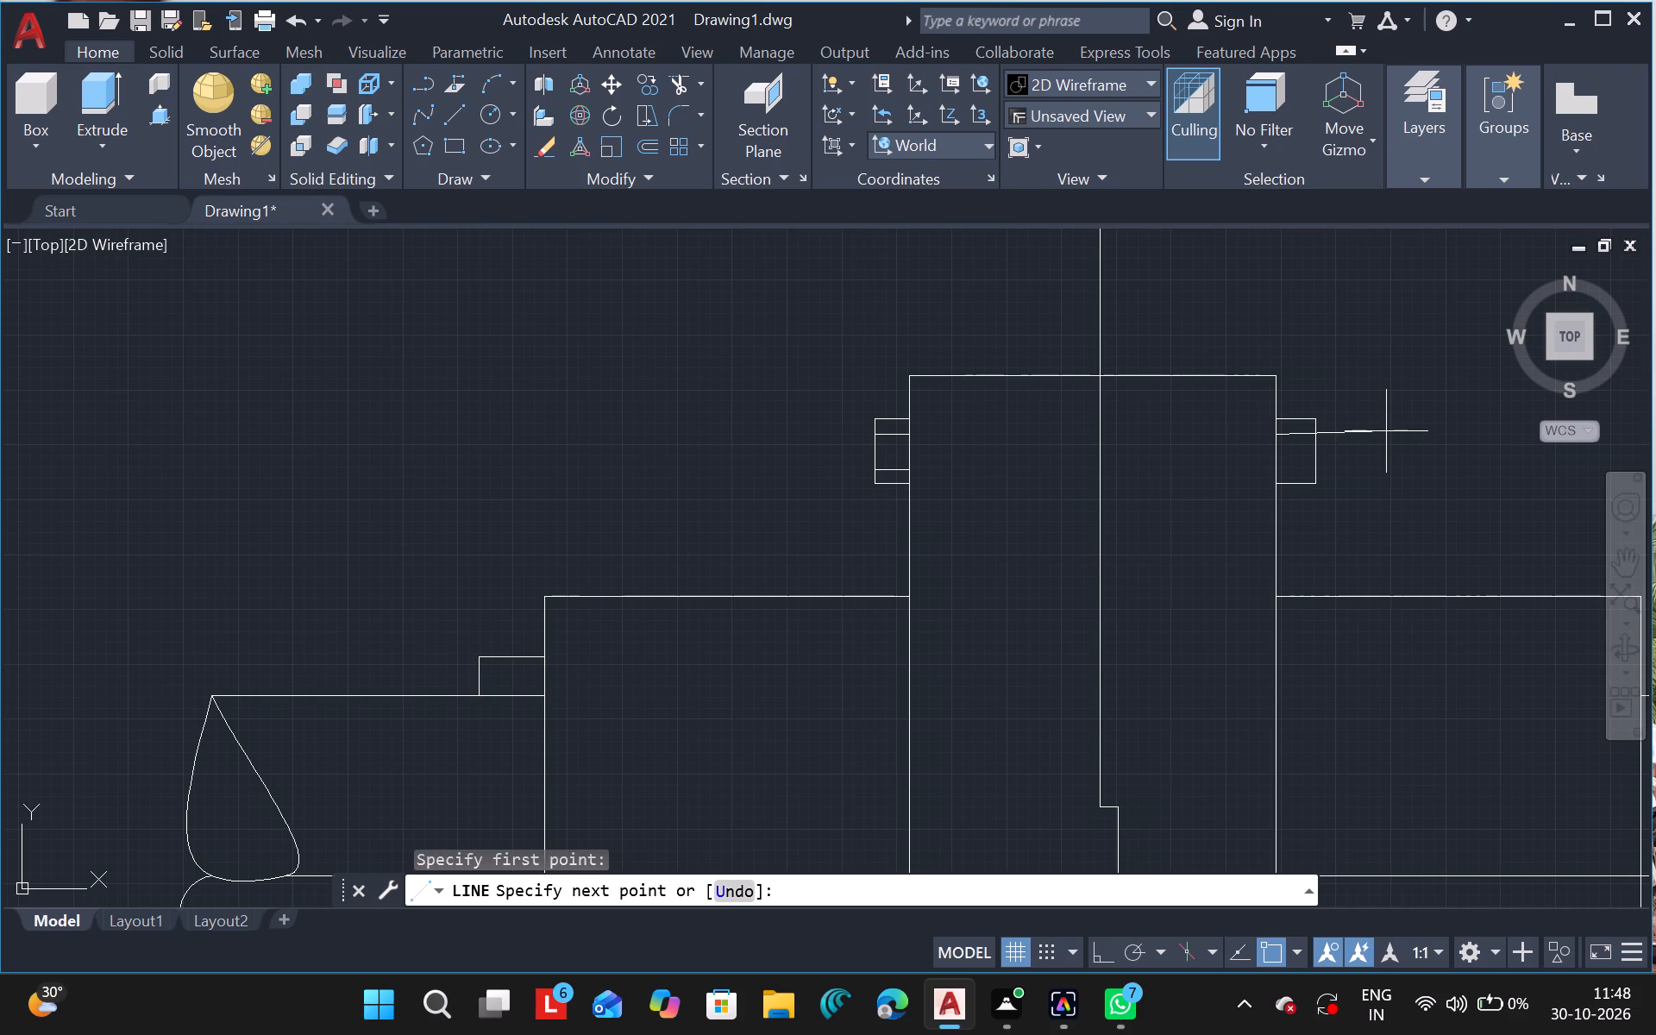
{"action": "left_click_drag", "start_coordinate": [1386, 431], "coordinate": [1388, 436]}
{"action": "left_click_drag", "start_coordinate": [1388, 436], "coordinate": [1388, 434]}
{"action": "left_click_drag", "start_coordinate": [1388, 434], "coordinate": [1387, 434]}
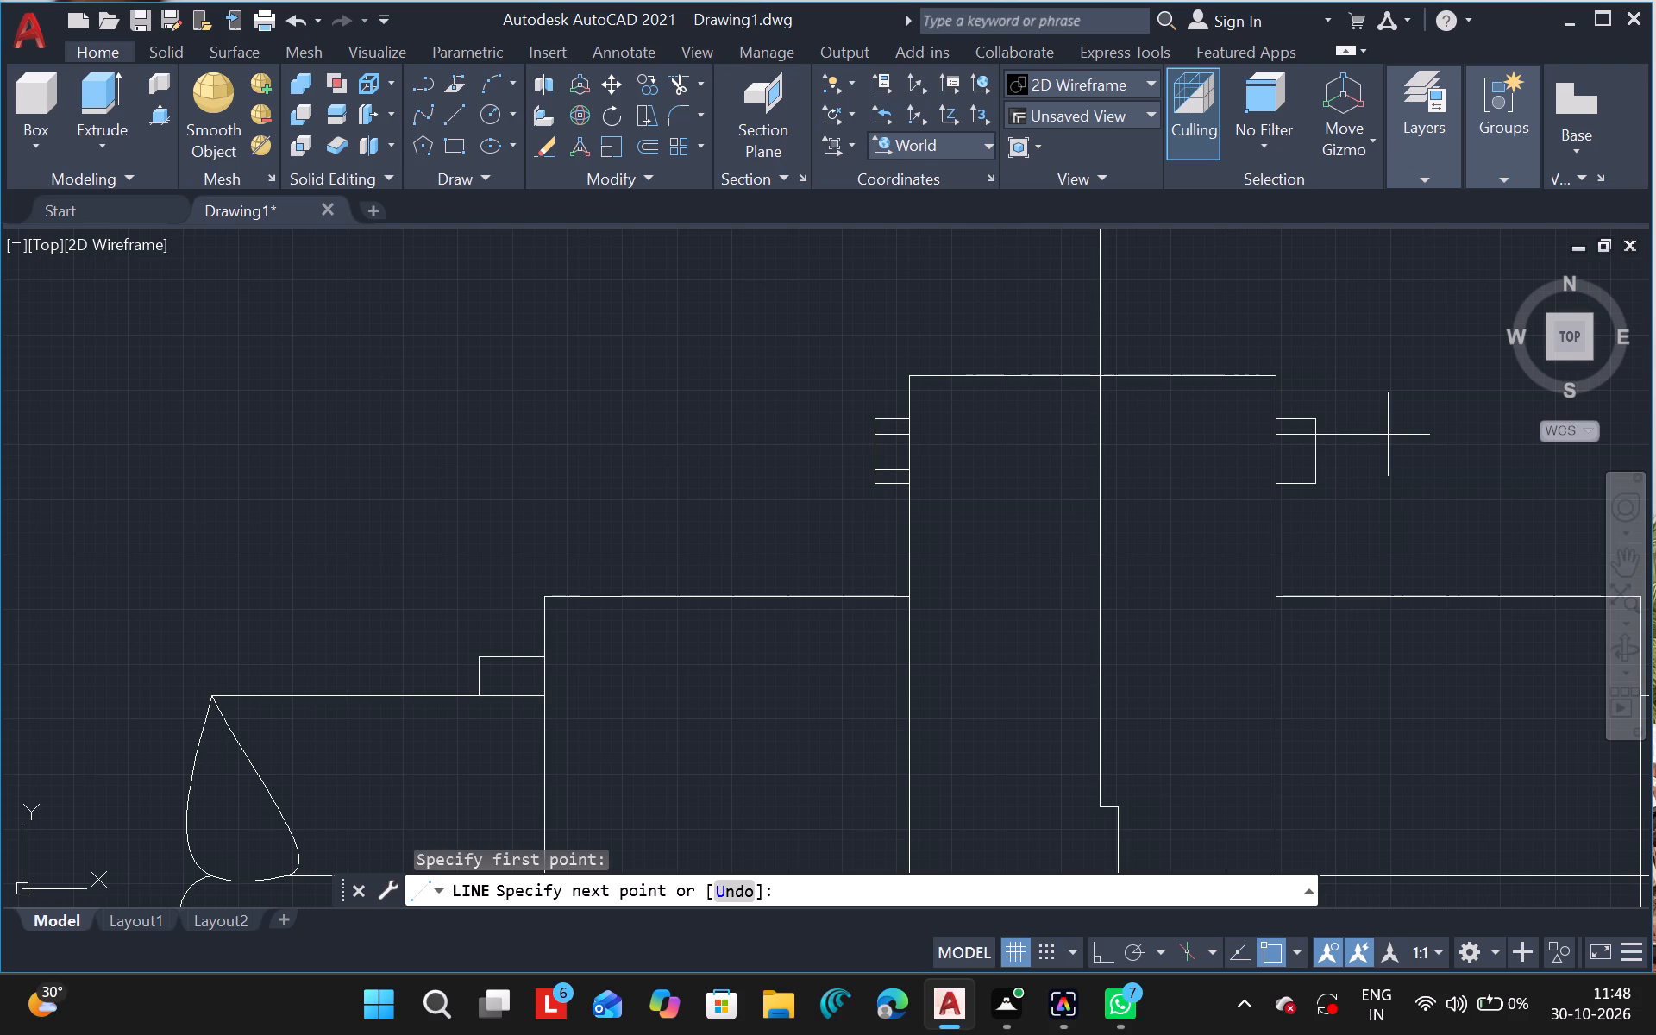
{"action": "left_click", "coordinate": [1388, 435]}
{"action": "key", "text": "Escape"}
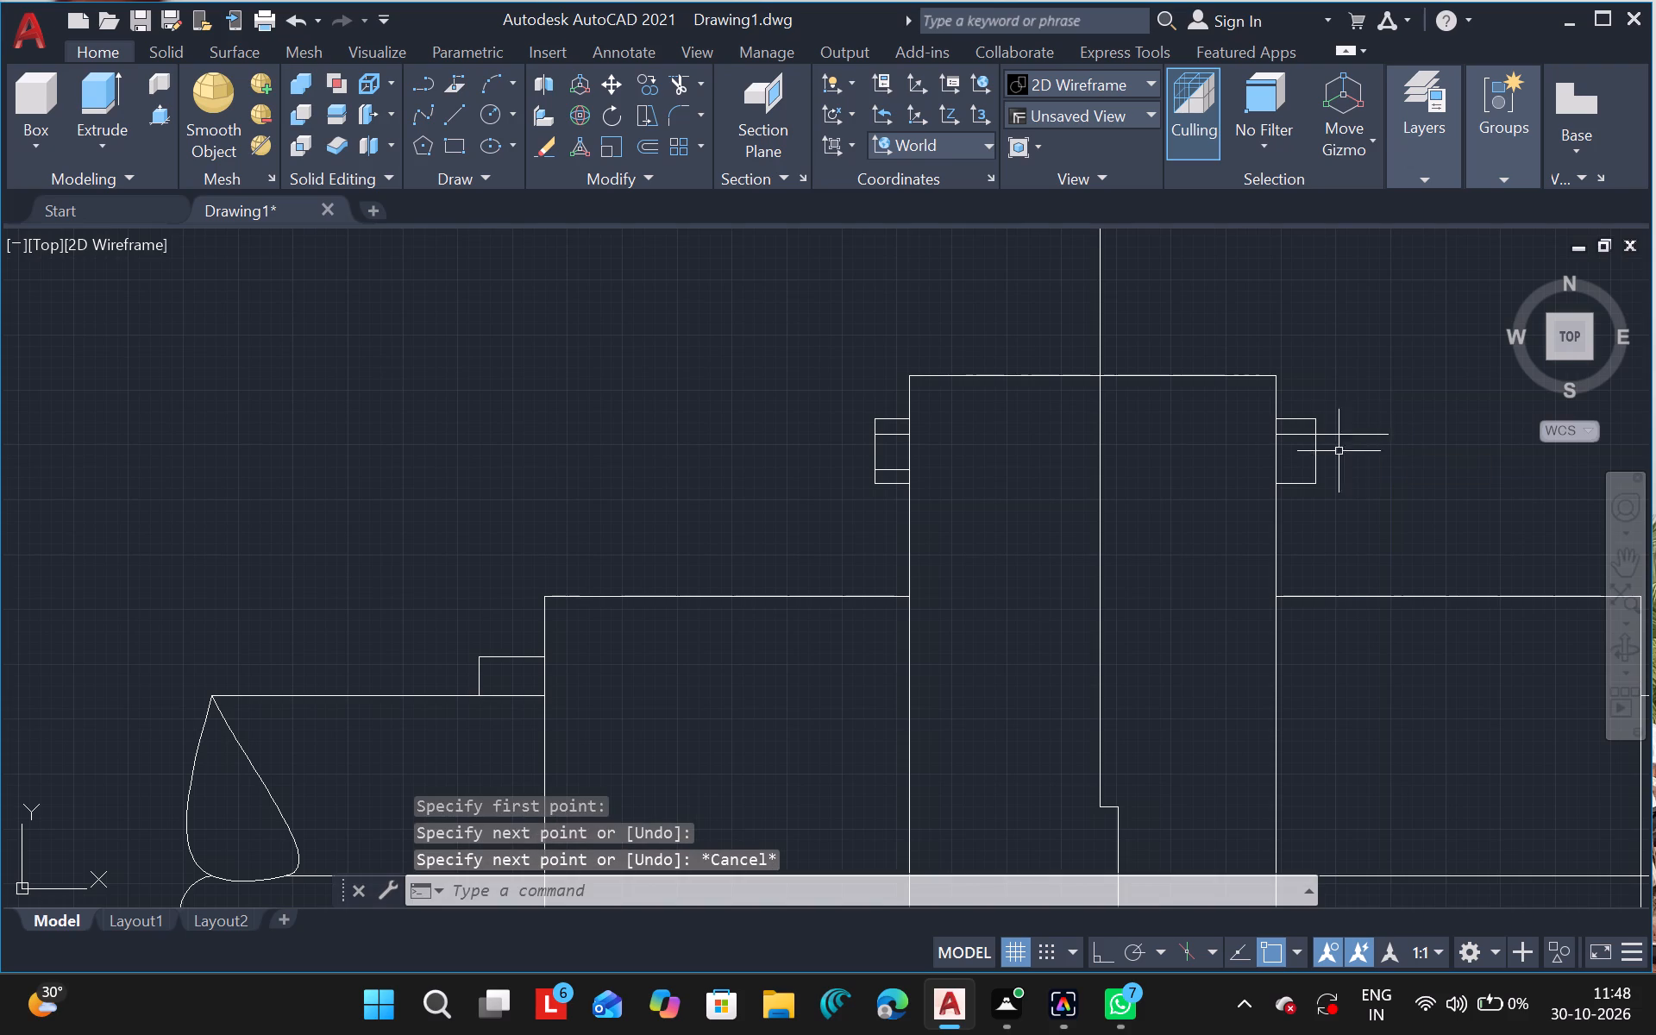
Copy the horizontal line downward so that it crosses the lower part of the right side box.
{"action": "left_click_drag", "start_coordinate": [1307, 433], "coordinate": [1539, 470]}
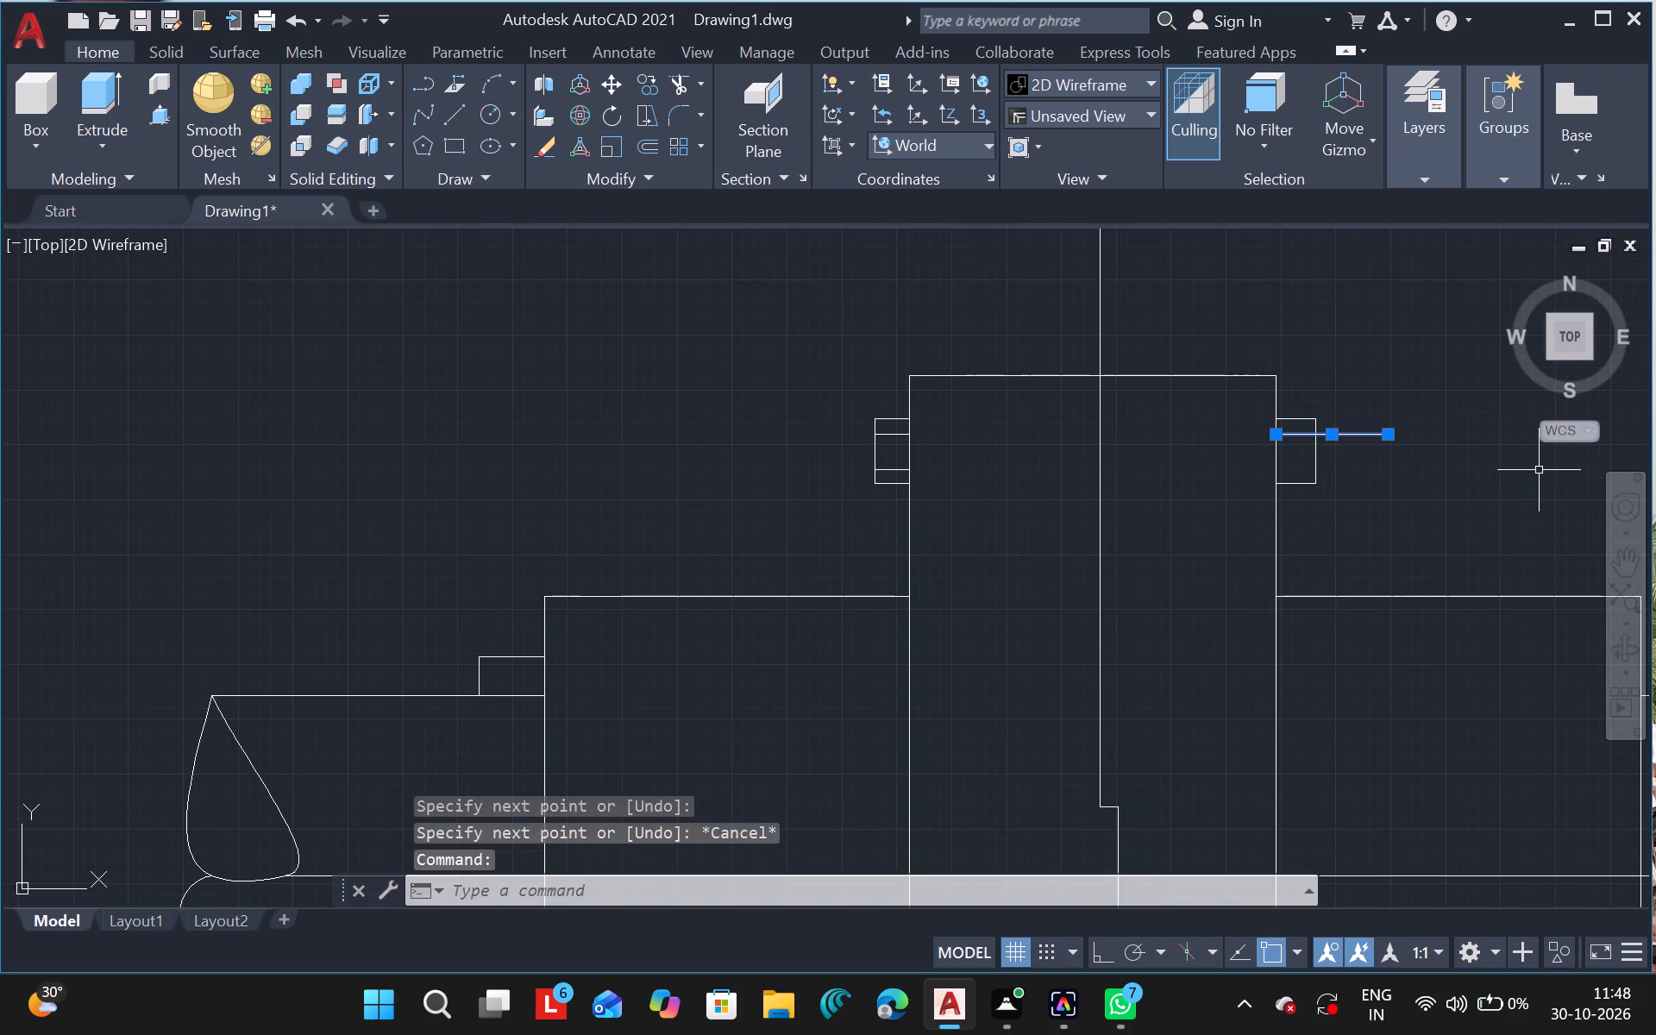
{"action": "type", "text": "co"}
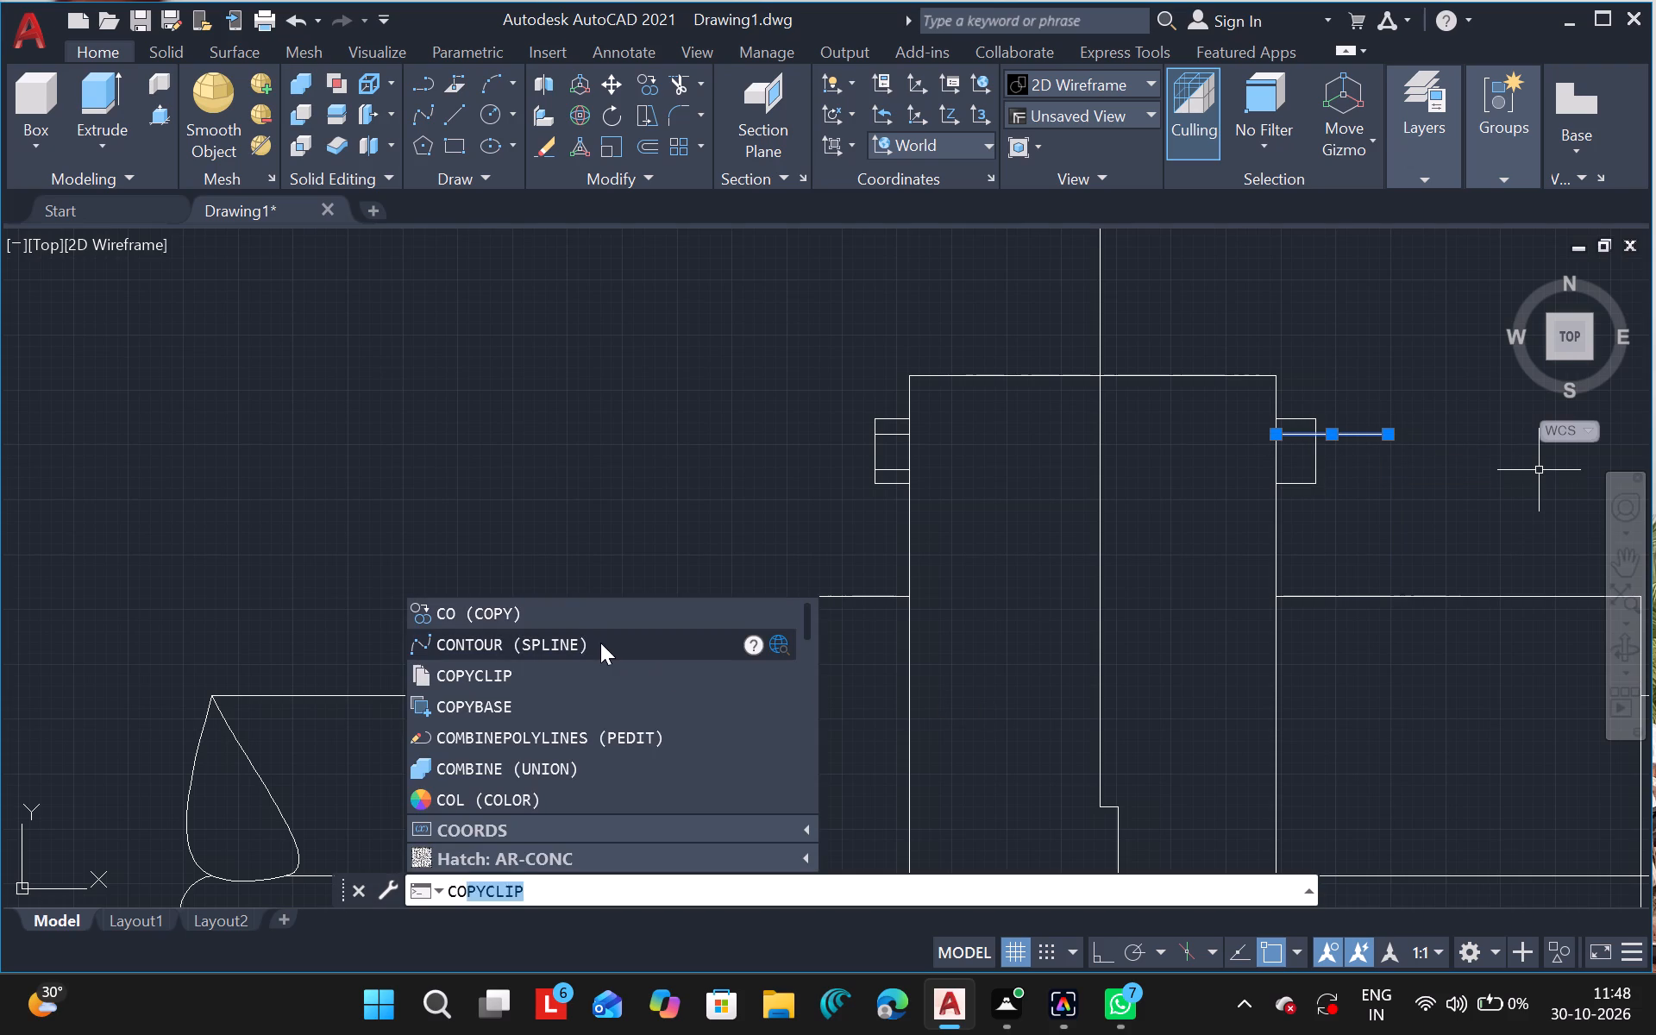
{"action": "left_click", "coordinate": [599, 626]}
{"action": "left_click_drag", "start_coordinate": [1352, 755], "coordinate": [1354, 787]}
{"action": "left_click", "coordinate": [1354, 787]}
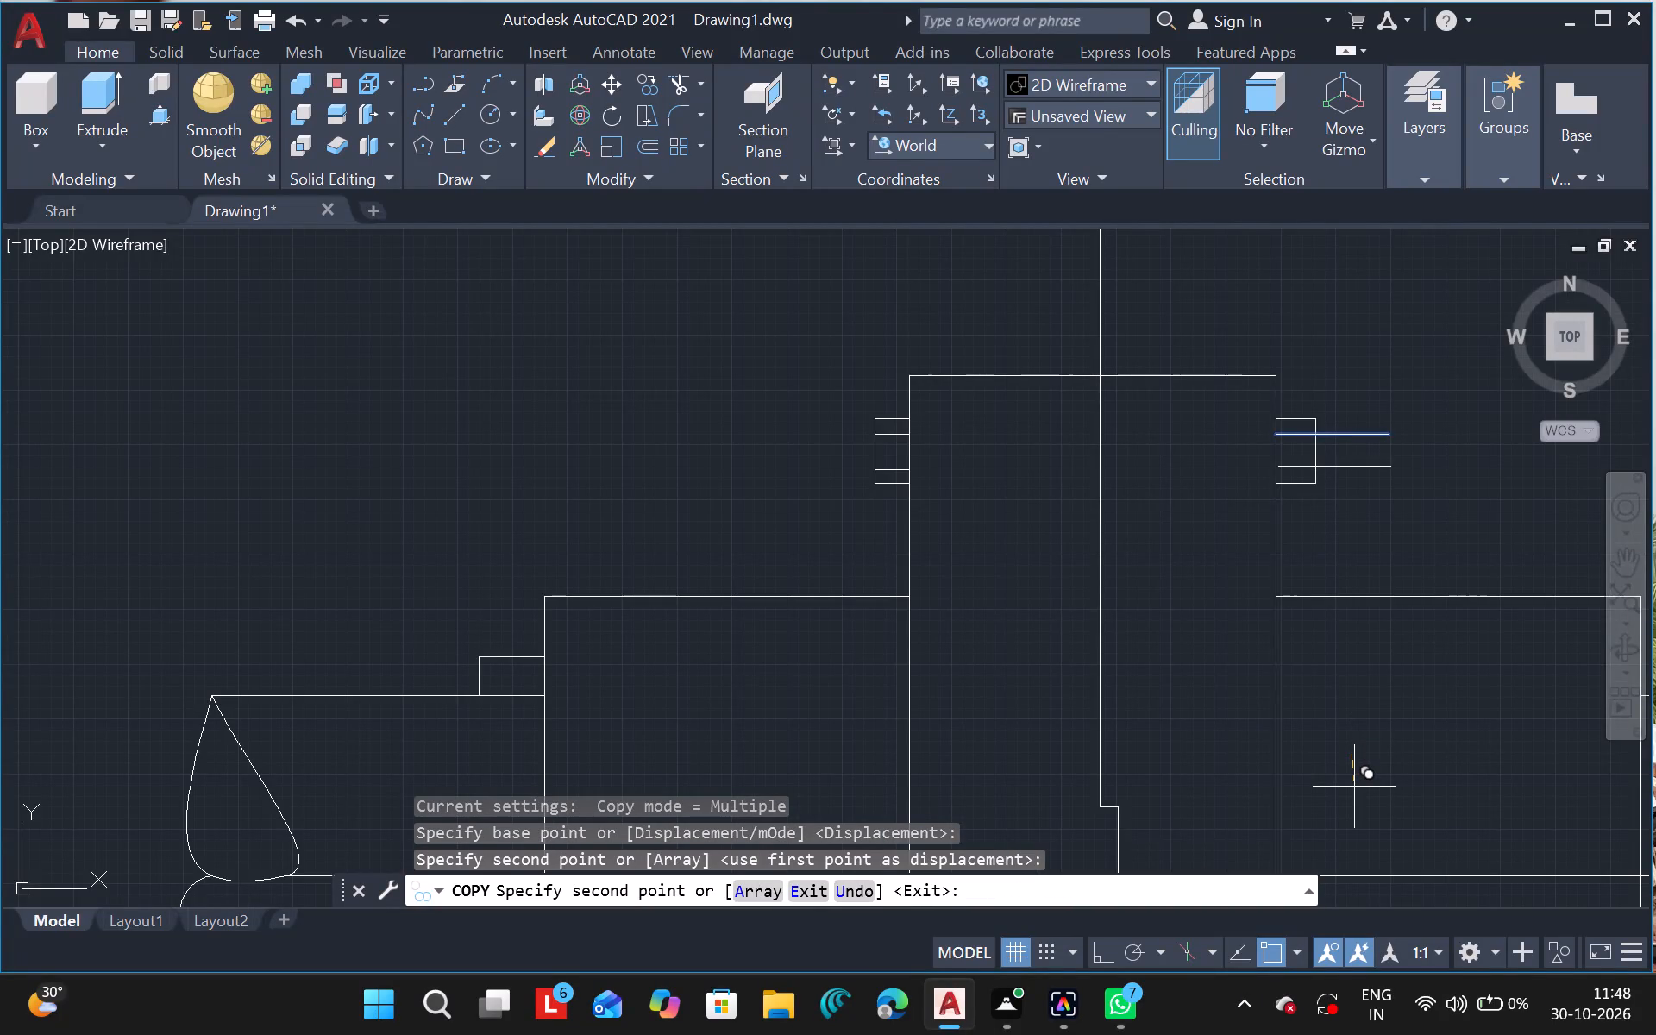
{"action": "key", "text": "Escape"}
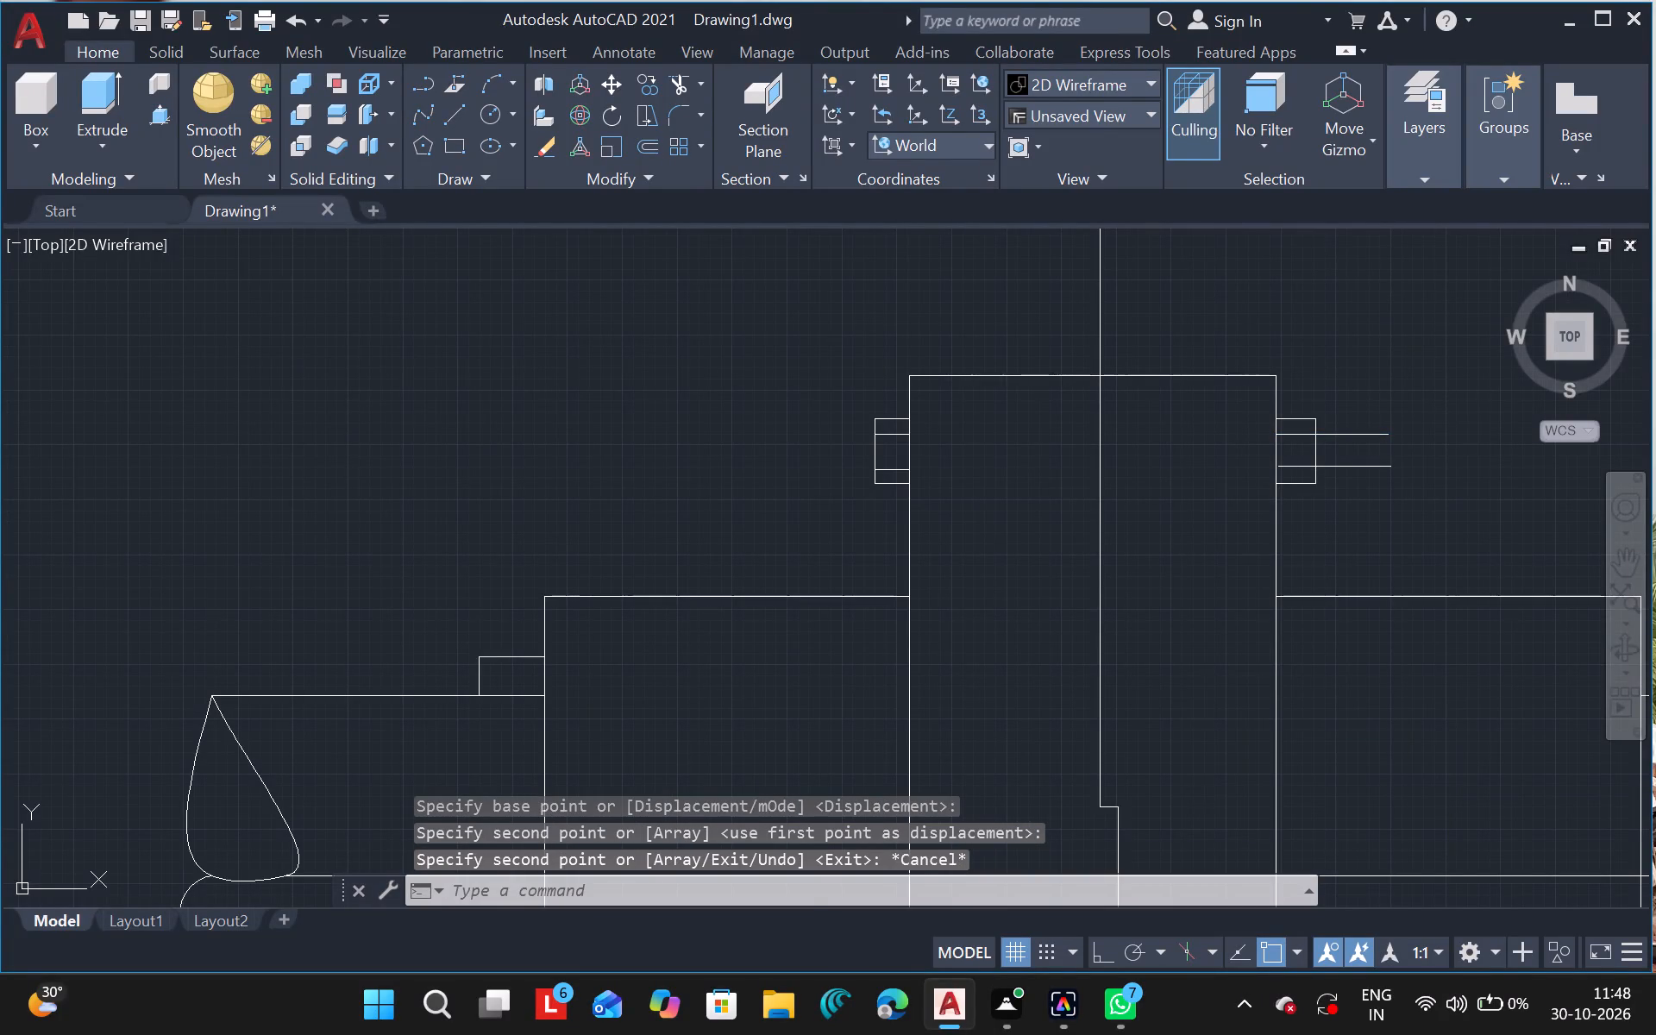
{"action": "left_click", "coordinate": [1364, 793]}
{"action": "key", "text": "Escape"}
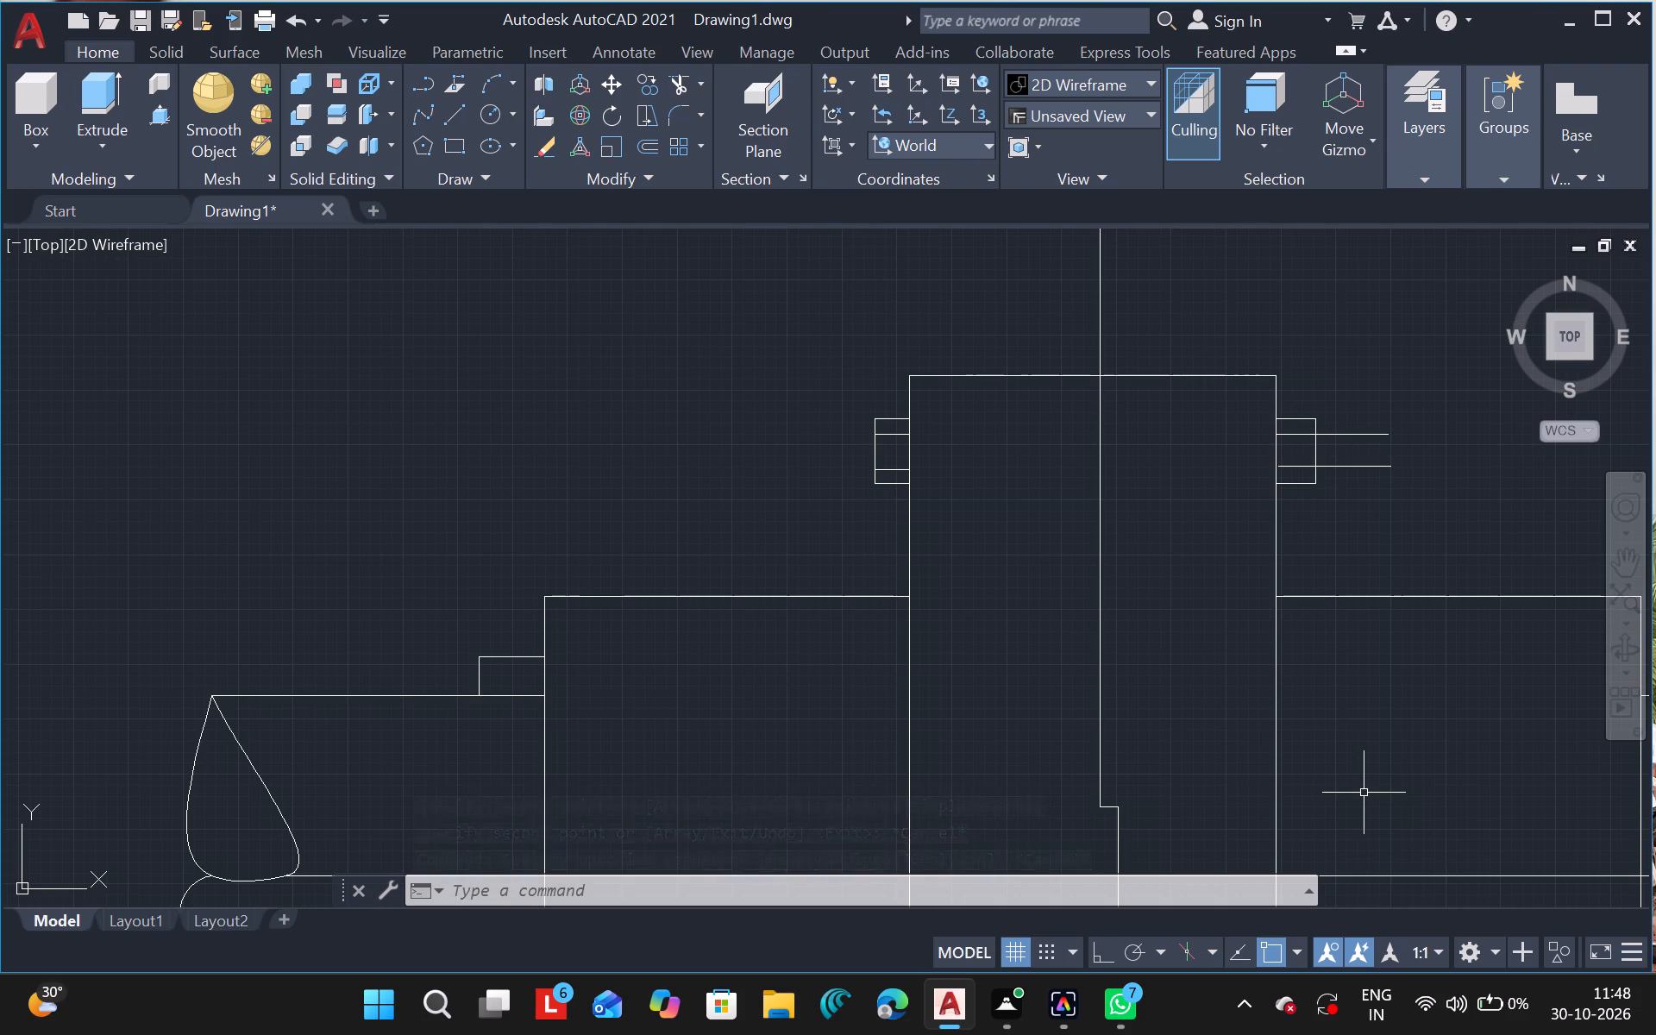
Trim both horizontal lines where they extend beyond the outer side of the right side box.
{"action": "type", "text": "tr"}
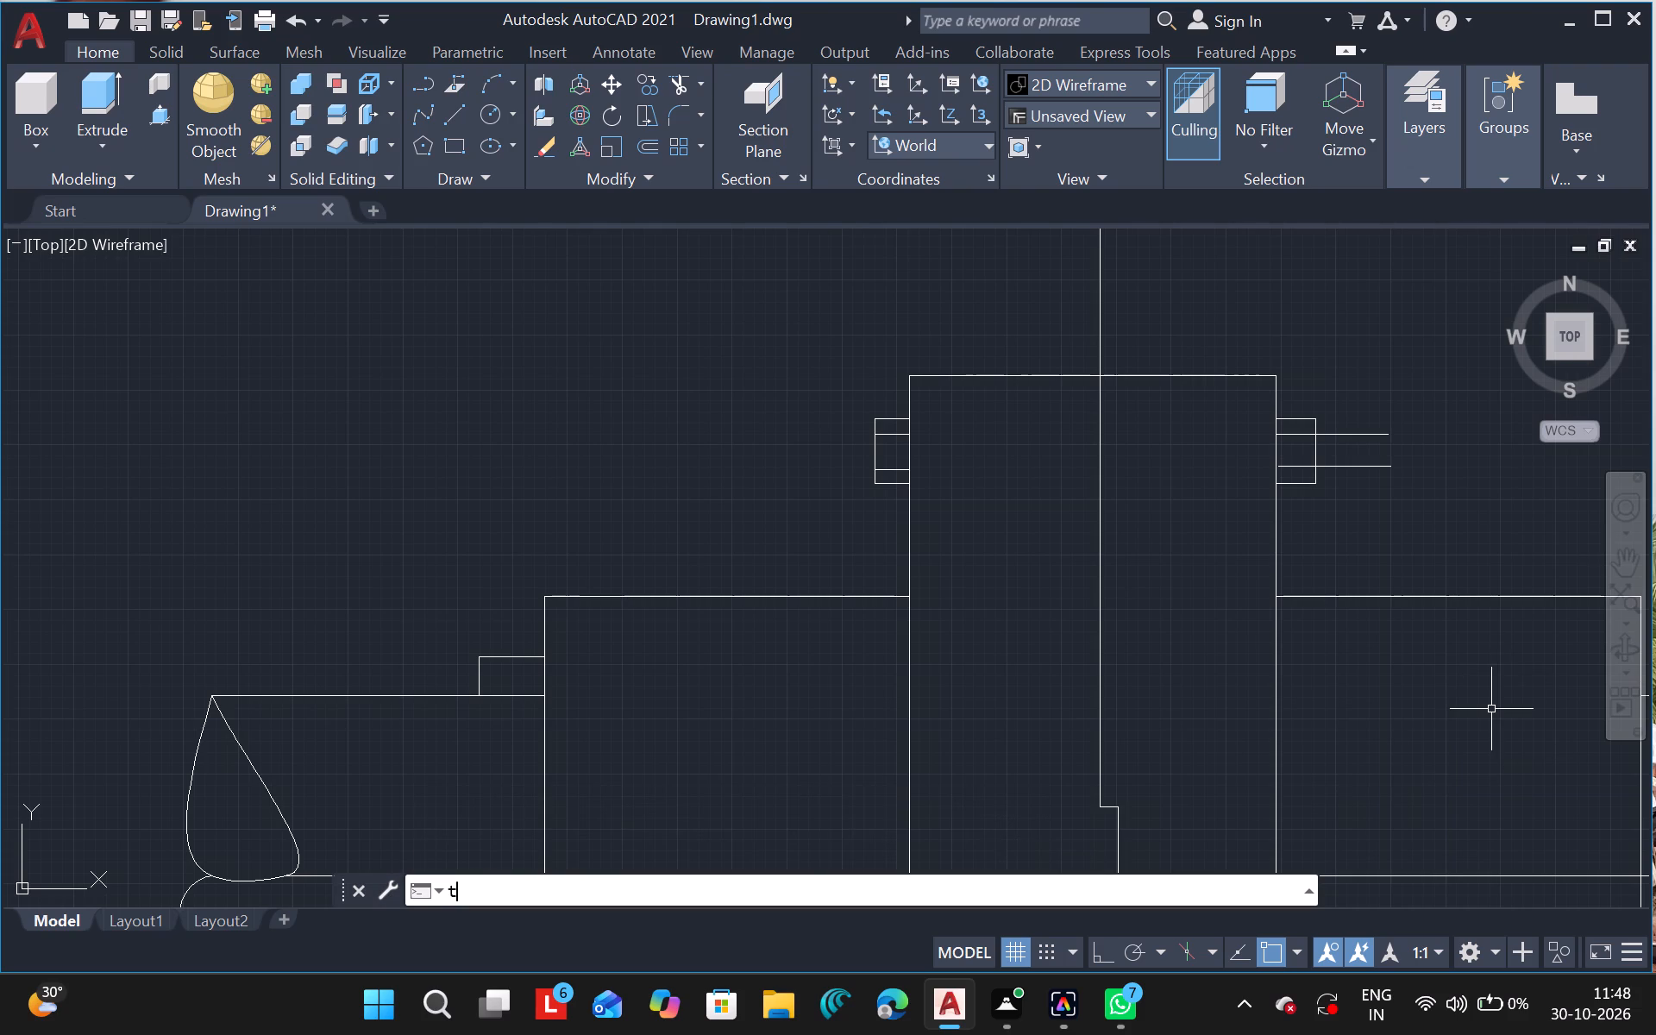
{"action": "left_click", "coordinate": [687, 647]}
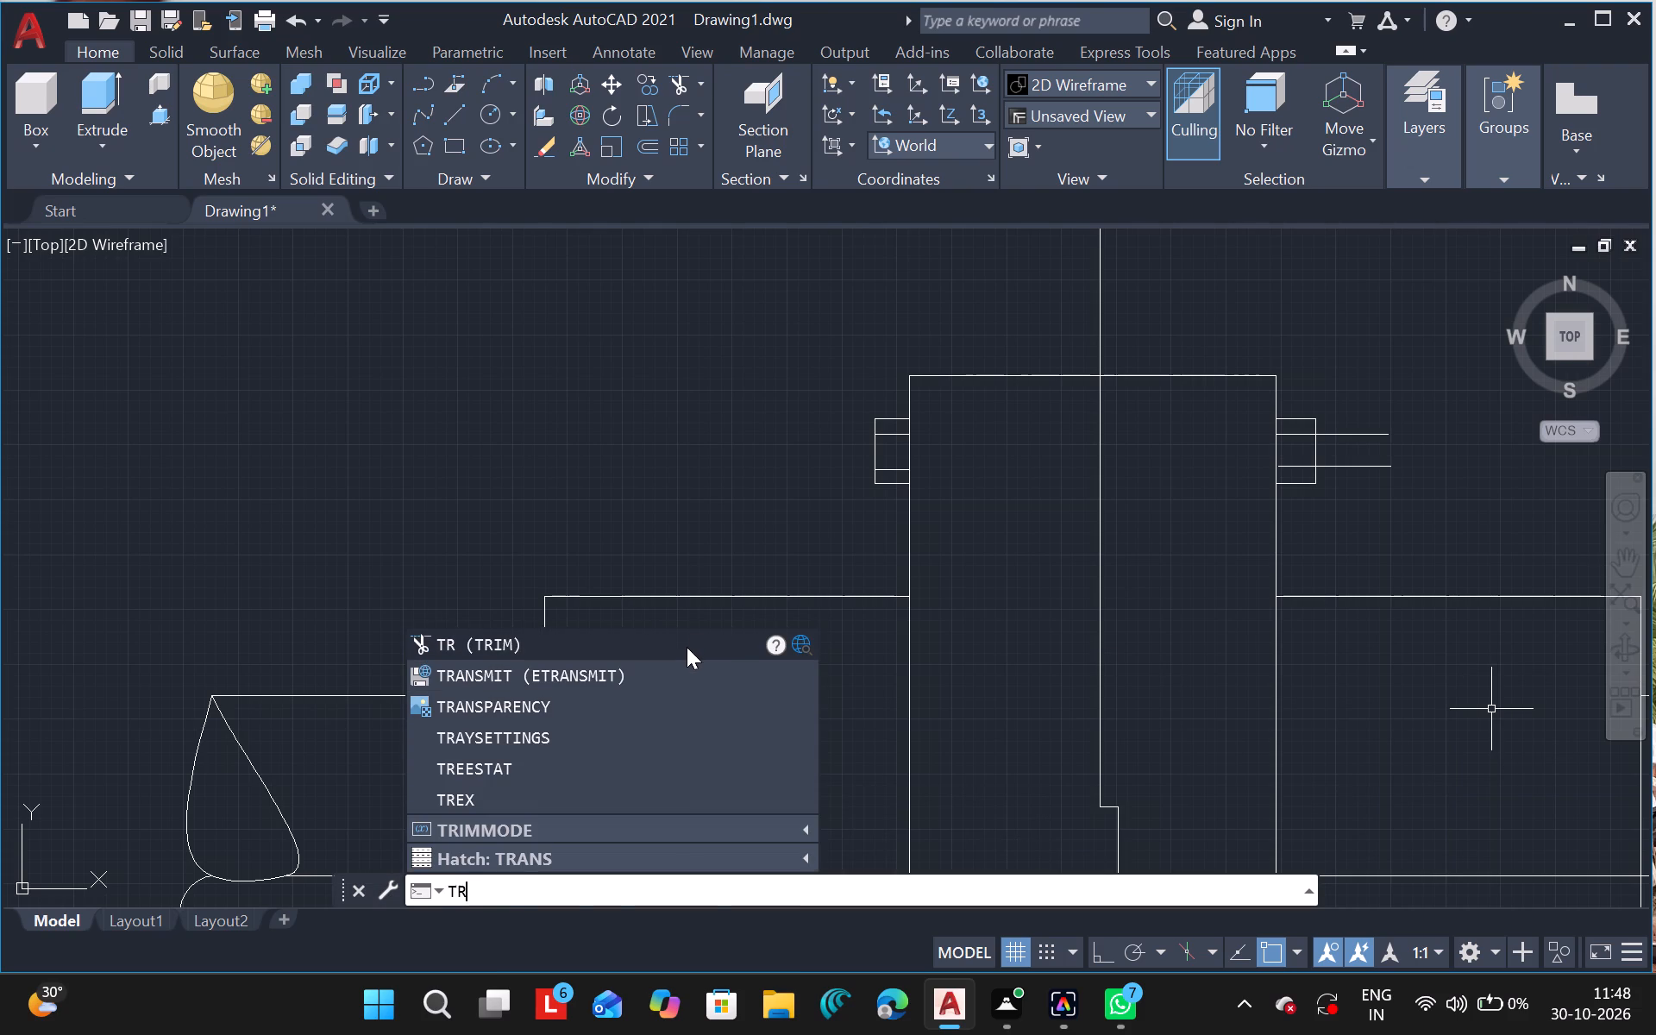
{"action": "left_click_drag", "start_coordinate": [1356, 348], "coordinate": [1349, 474]}
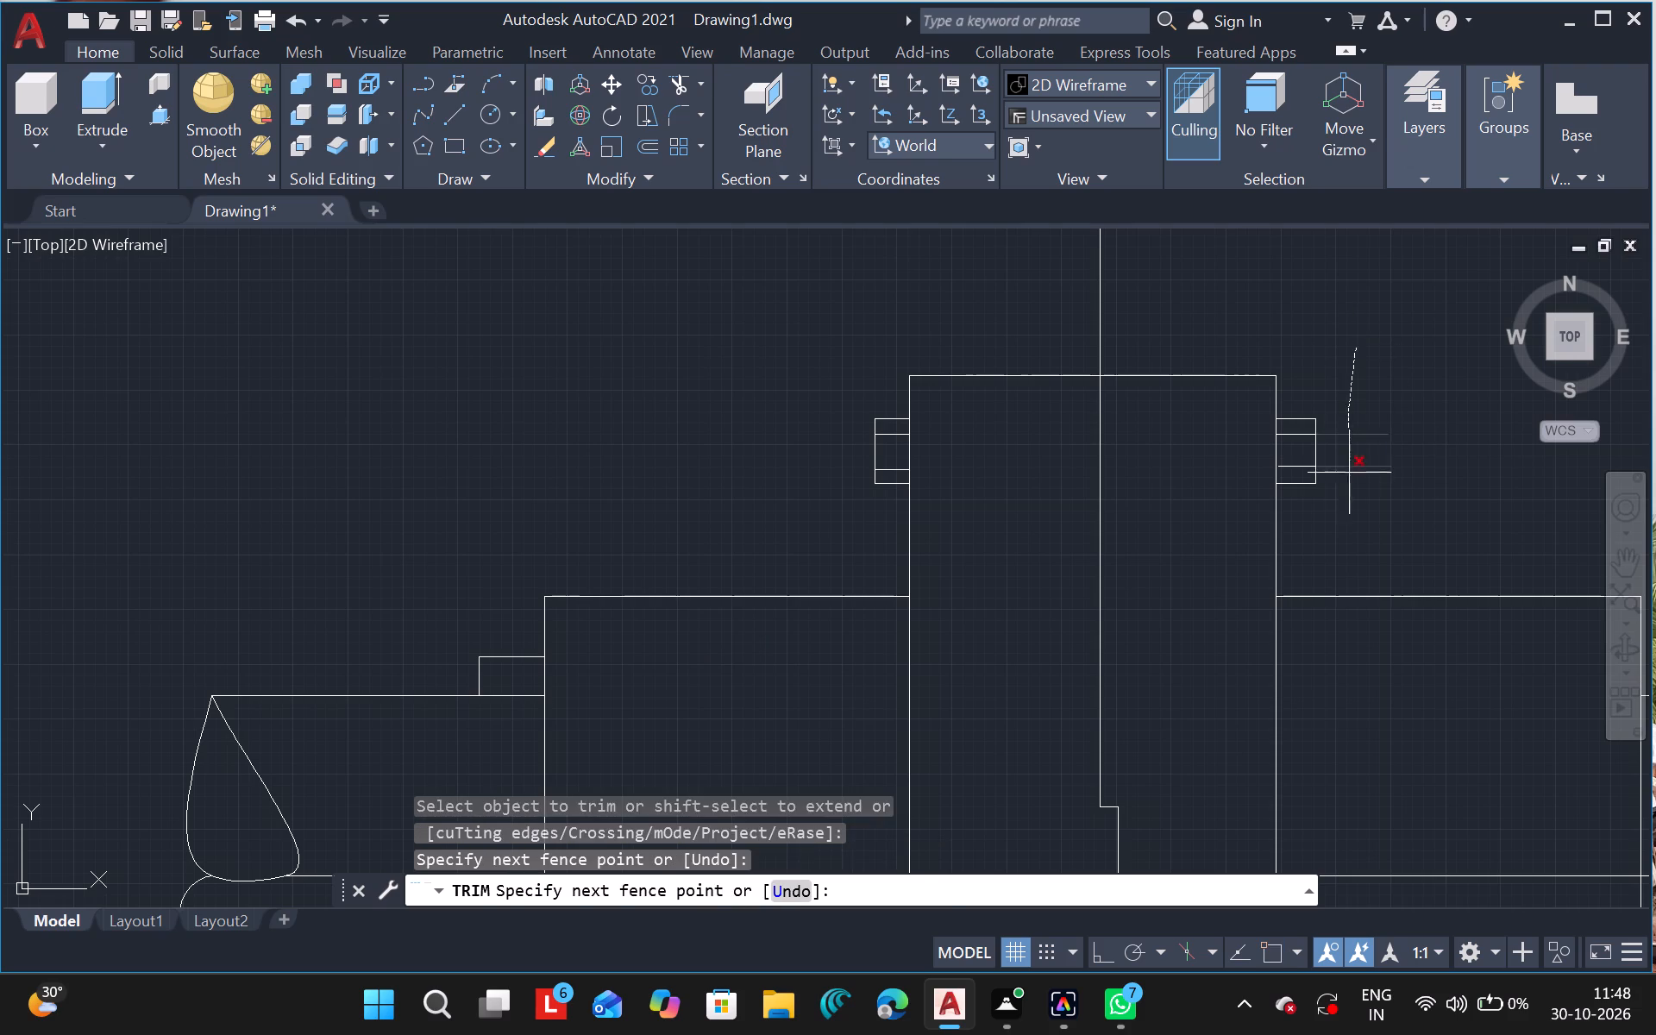
{"action": "left_click_drag", "start_coordinate": [1349, 474], "coordinate": [1350, 496]}
{"action": "scroll", "coordinate": [1376, 402], "scroll_direction": "down", "scroll_amount": 1, "text": "ctrl"}
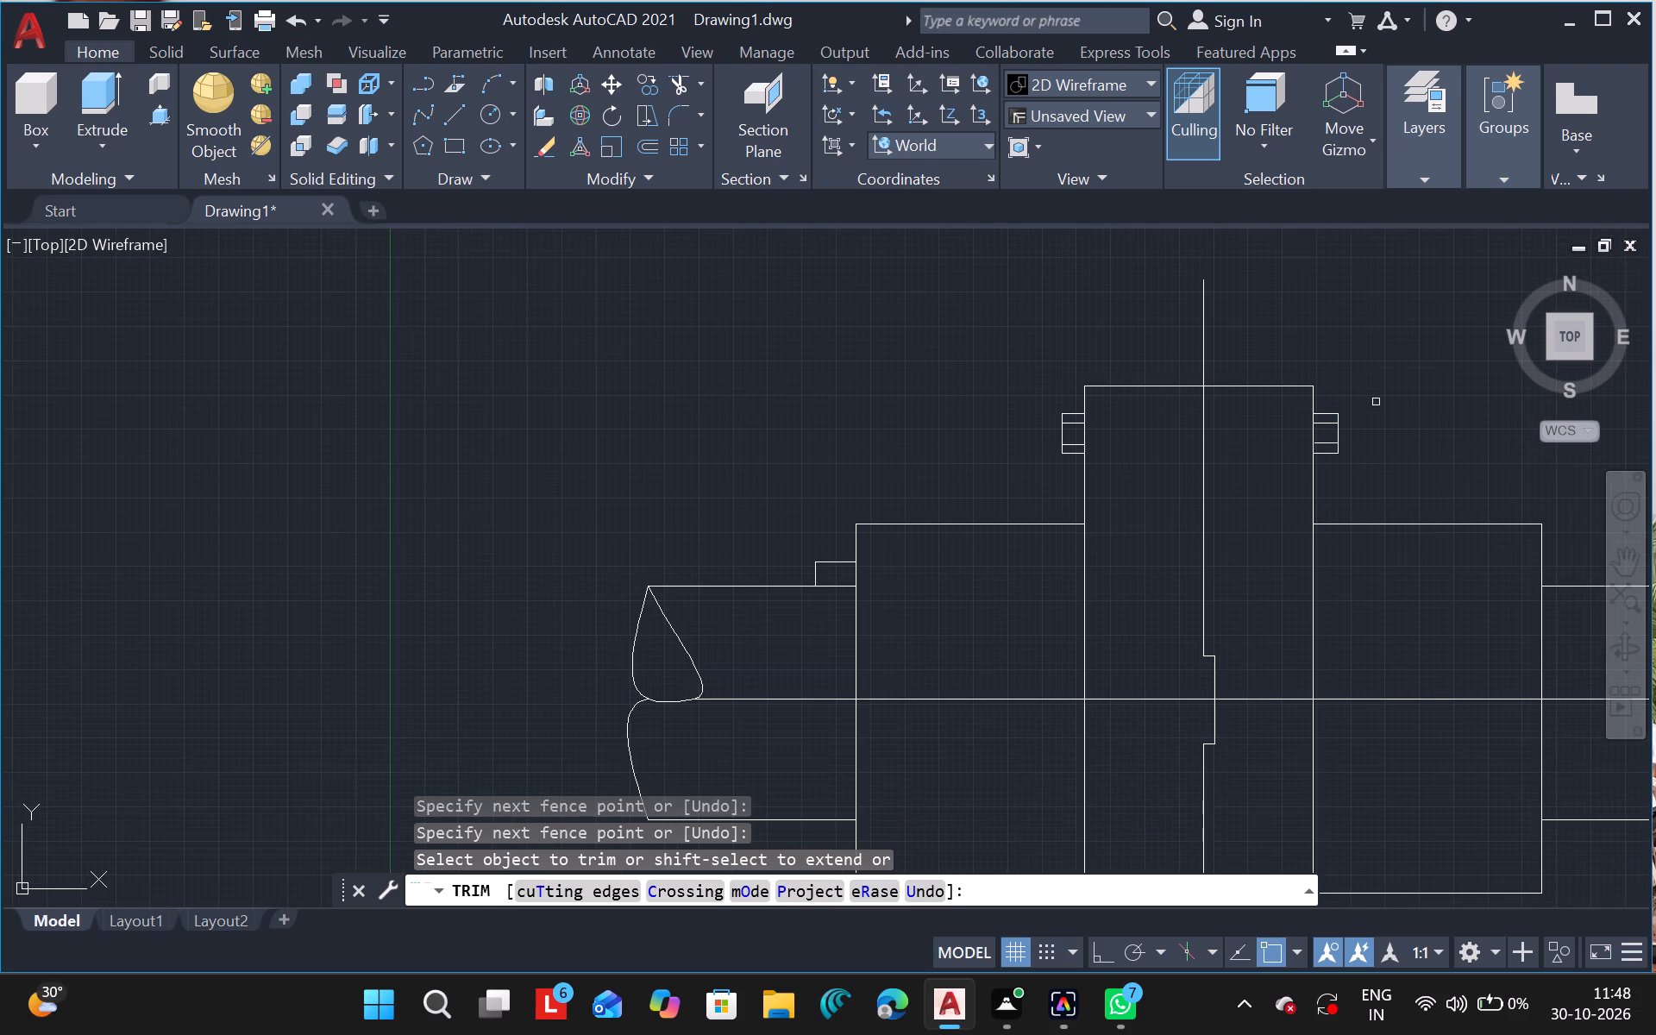
{"action": "key", "text": "Escape"}
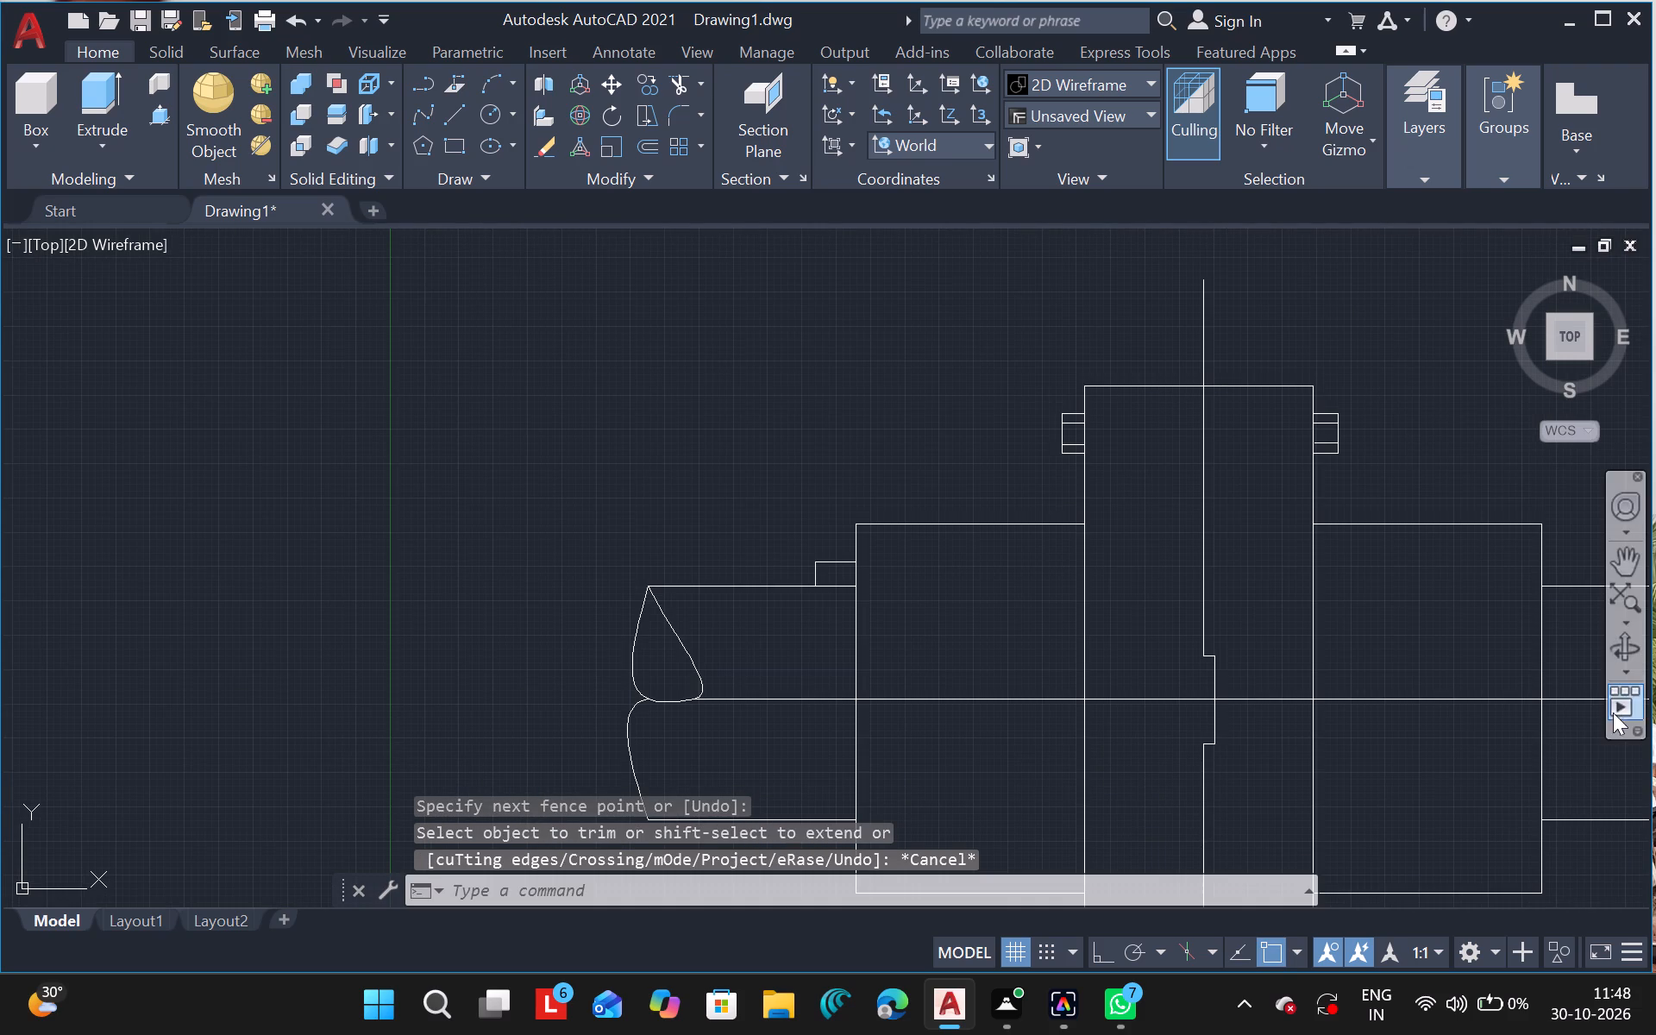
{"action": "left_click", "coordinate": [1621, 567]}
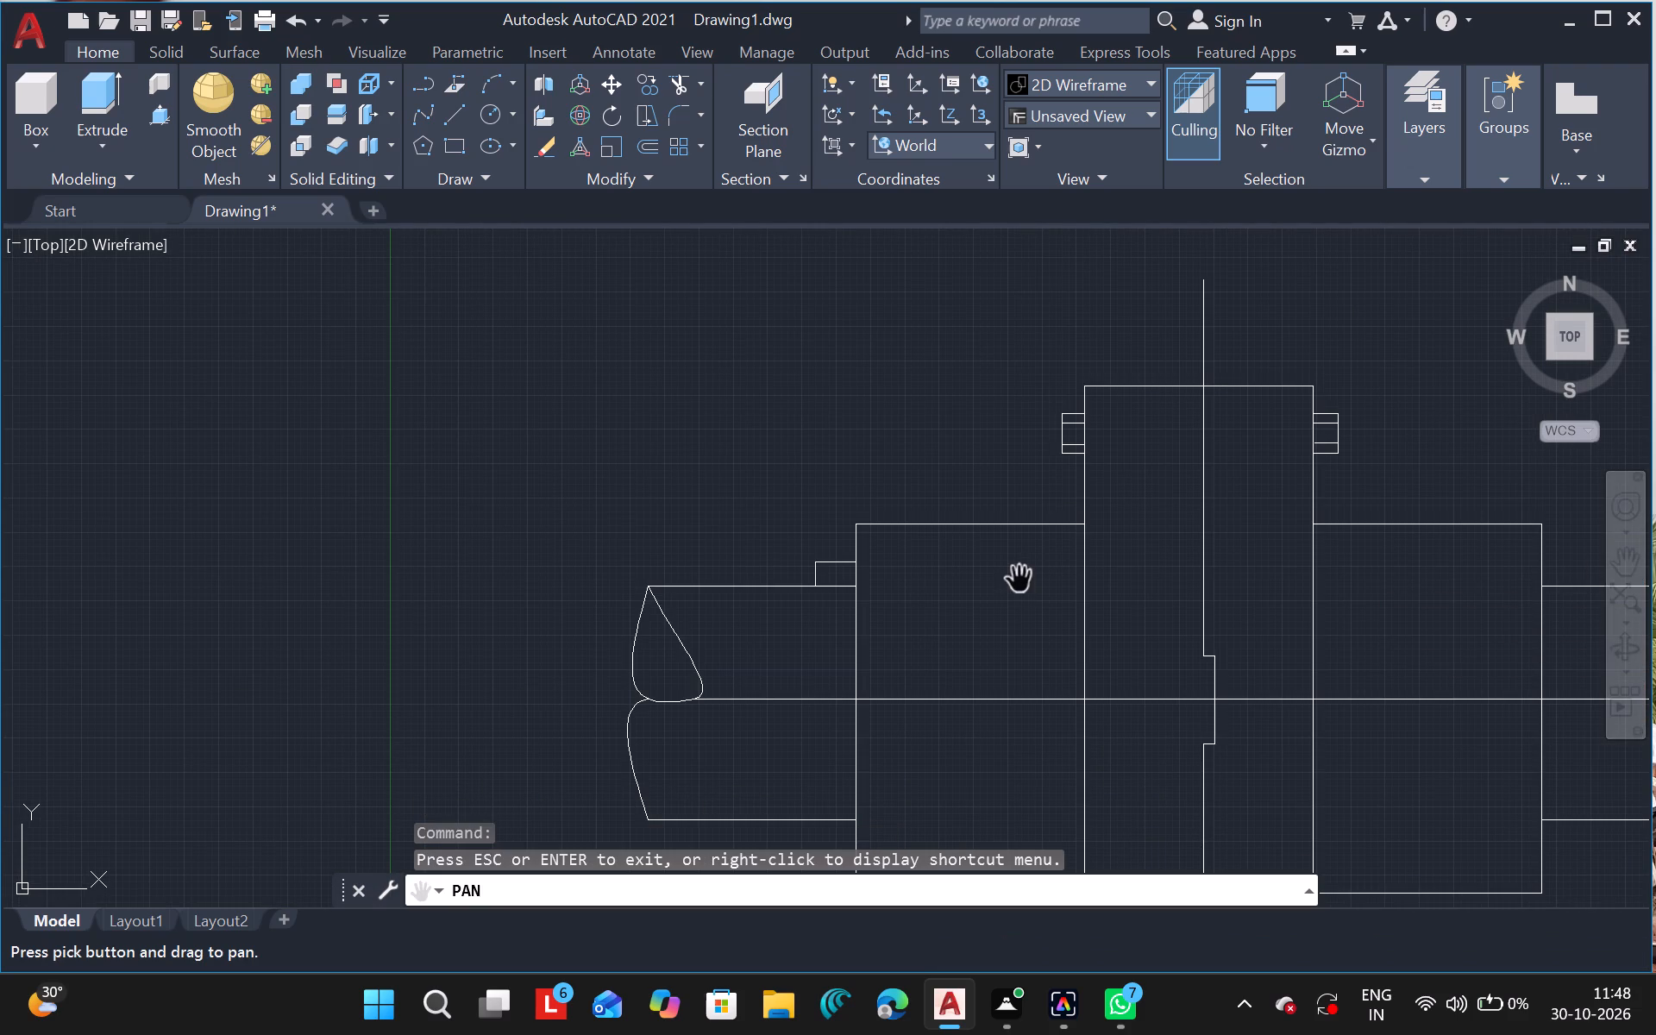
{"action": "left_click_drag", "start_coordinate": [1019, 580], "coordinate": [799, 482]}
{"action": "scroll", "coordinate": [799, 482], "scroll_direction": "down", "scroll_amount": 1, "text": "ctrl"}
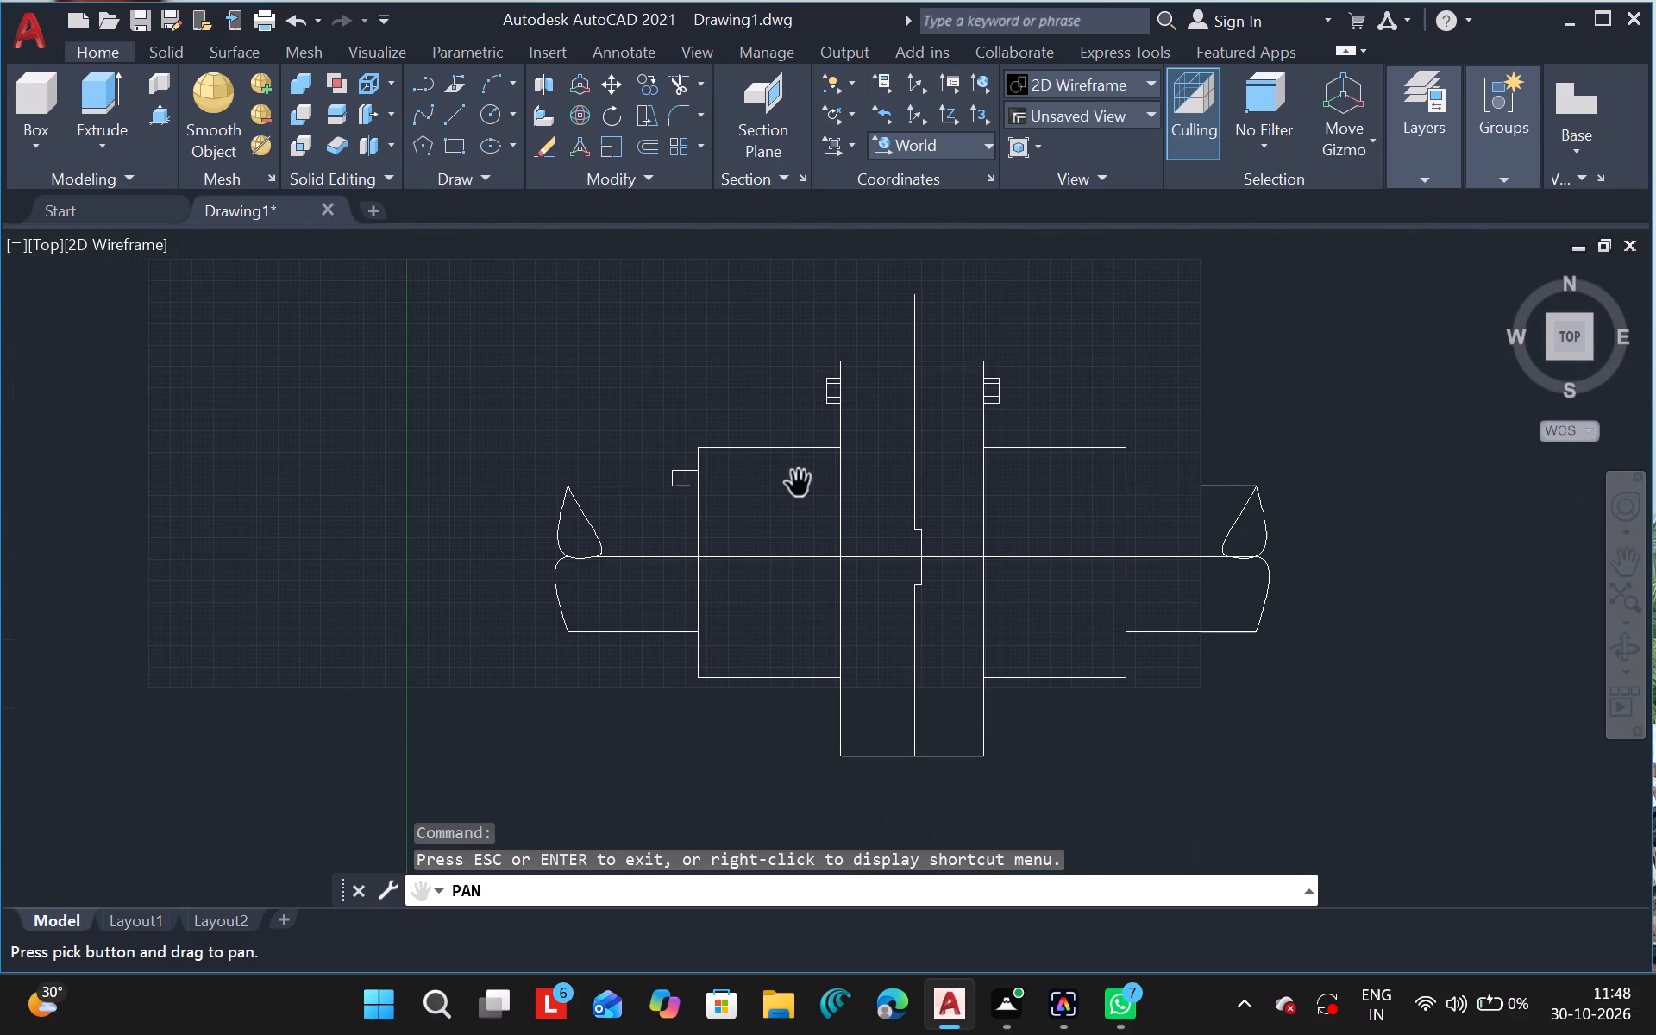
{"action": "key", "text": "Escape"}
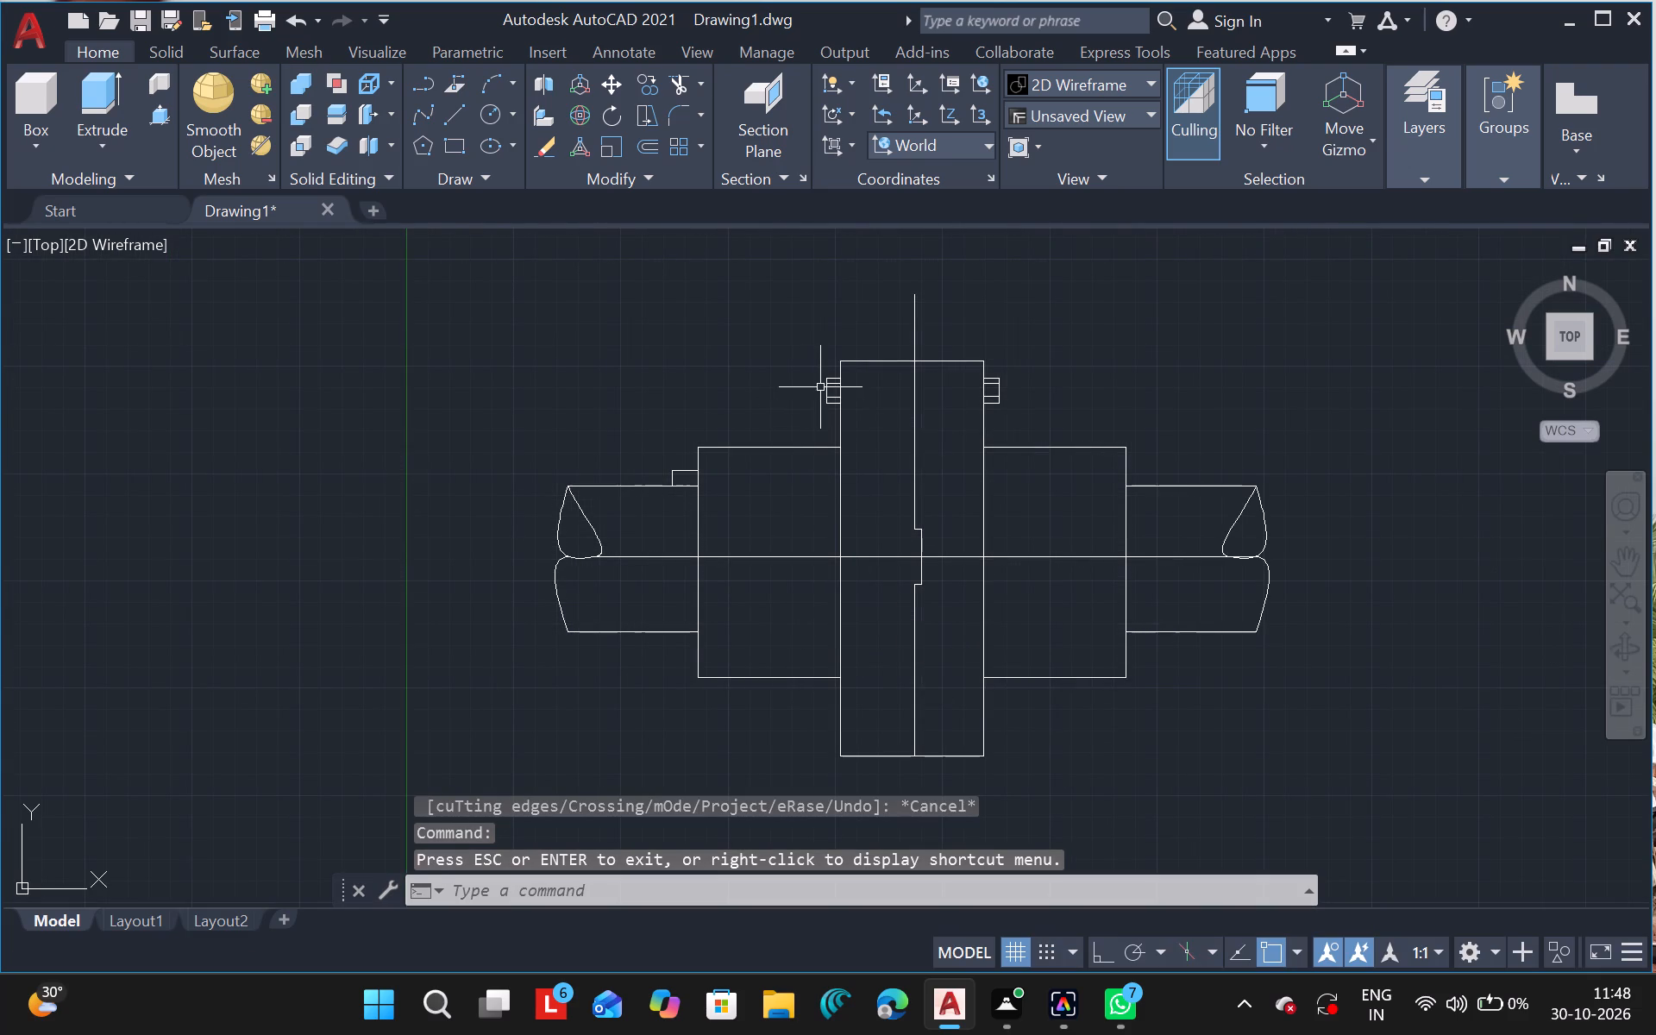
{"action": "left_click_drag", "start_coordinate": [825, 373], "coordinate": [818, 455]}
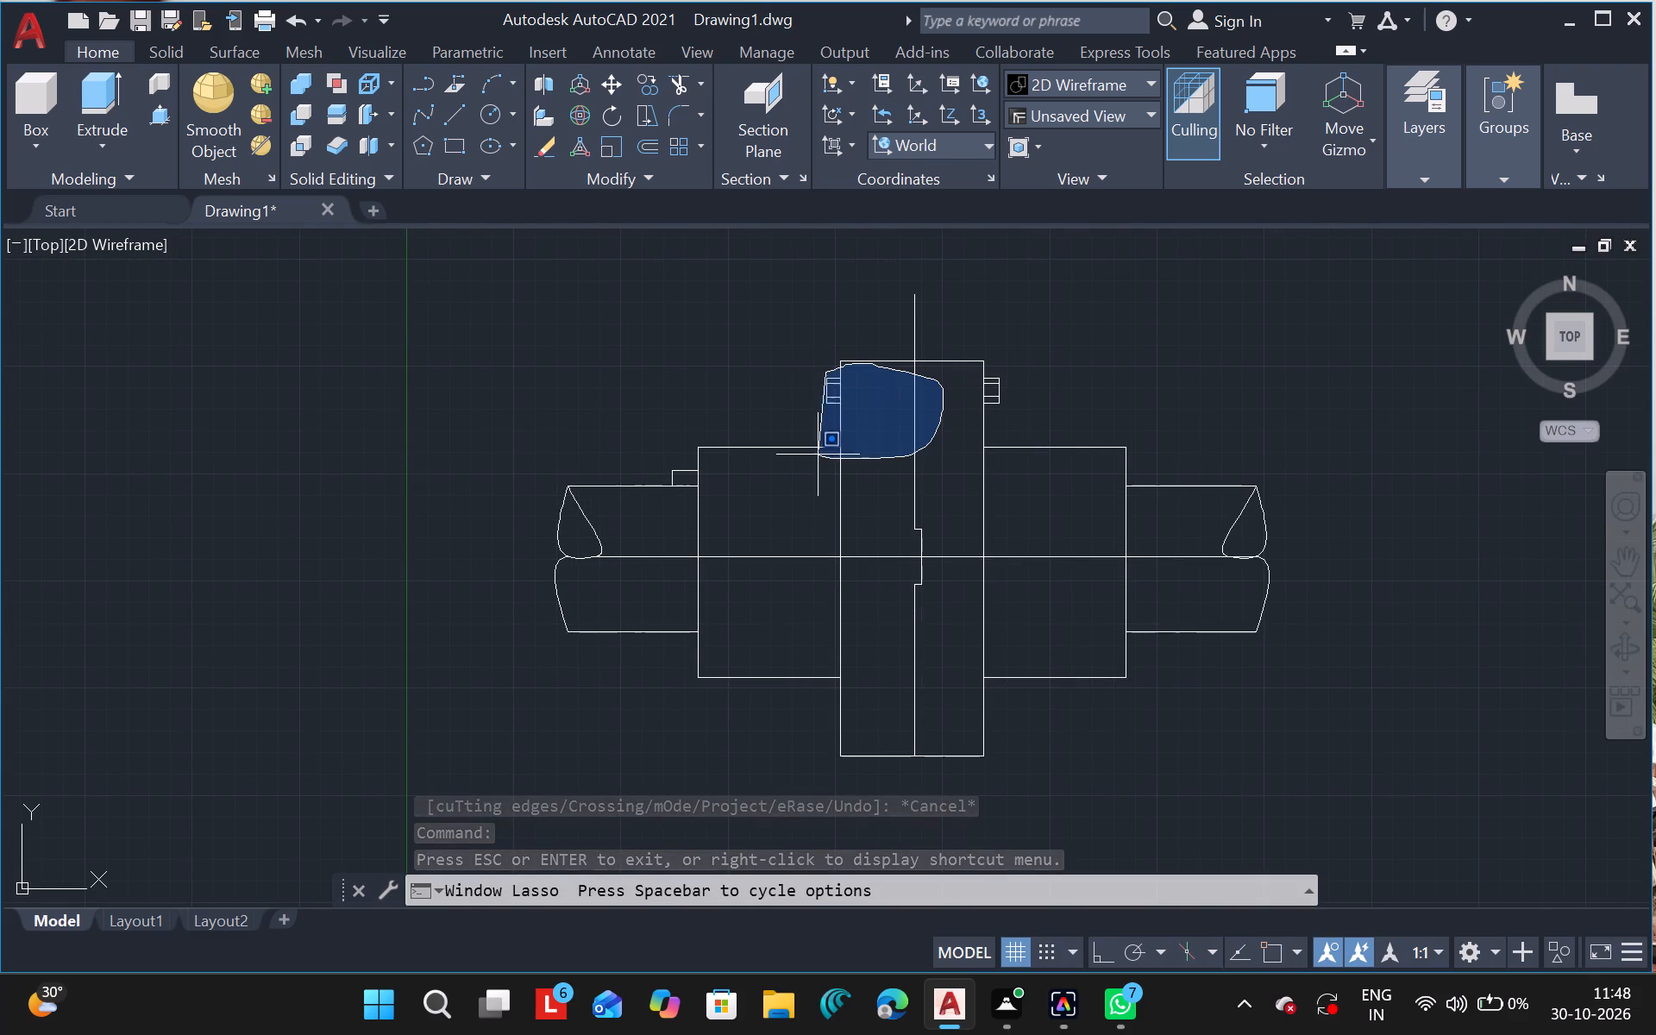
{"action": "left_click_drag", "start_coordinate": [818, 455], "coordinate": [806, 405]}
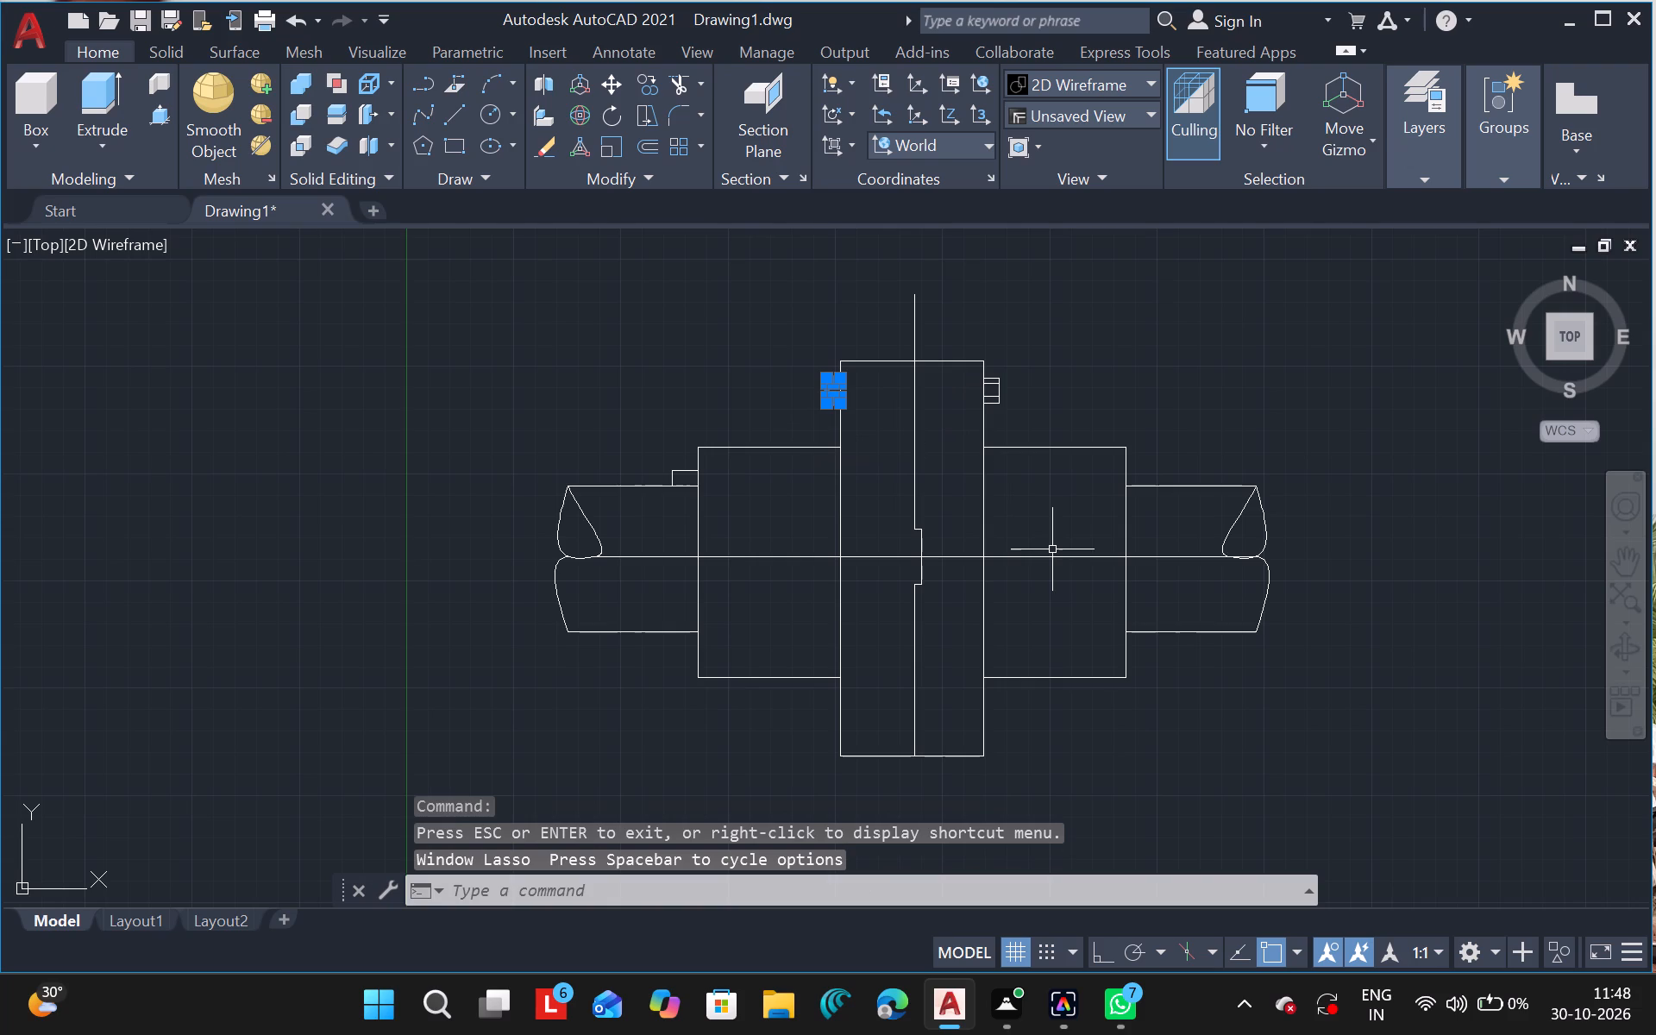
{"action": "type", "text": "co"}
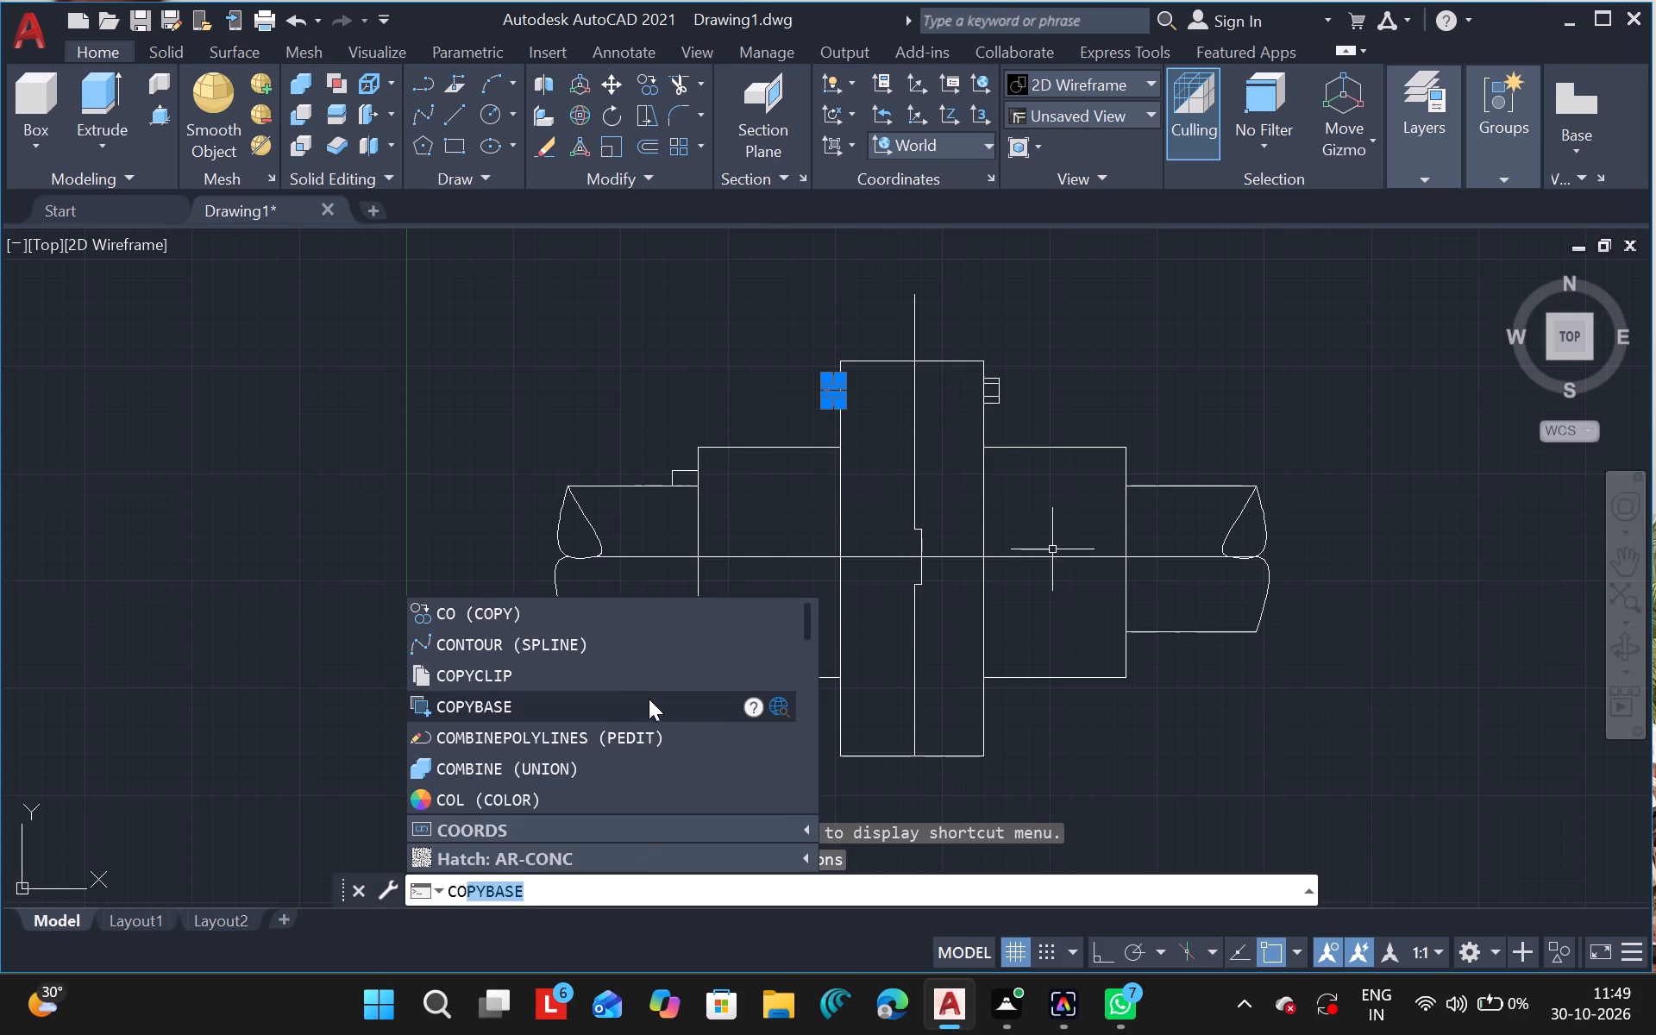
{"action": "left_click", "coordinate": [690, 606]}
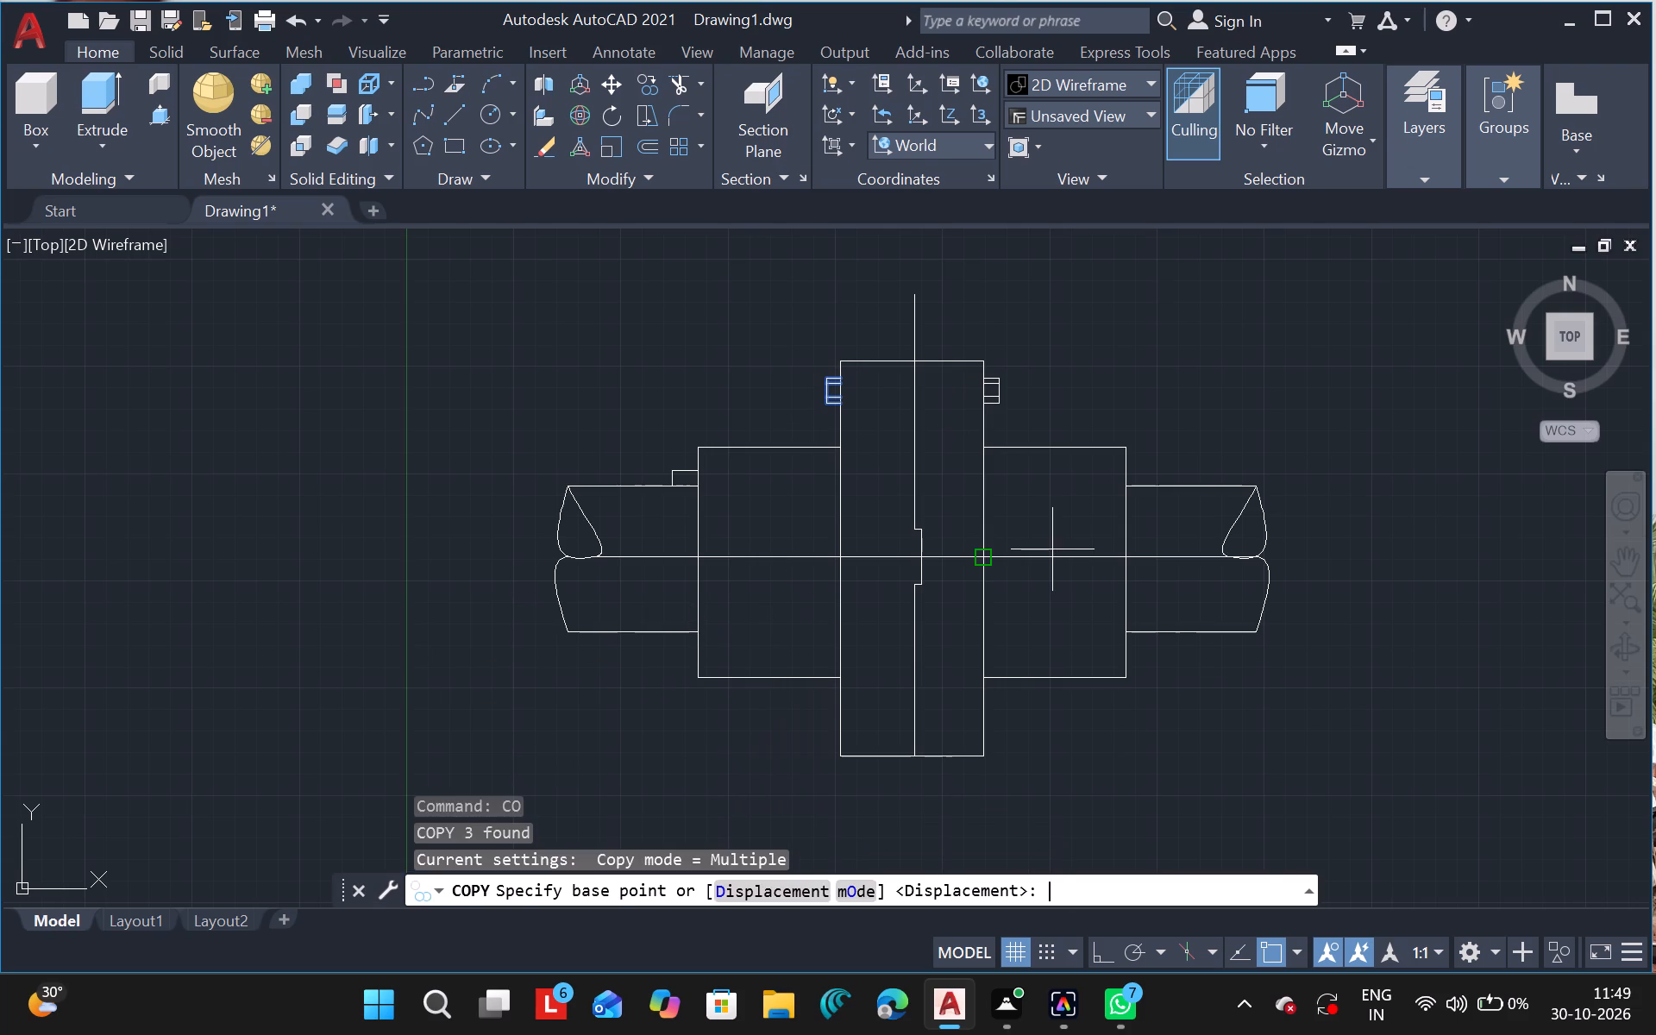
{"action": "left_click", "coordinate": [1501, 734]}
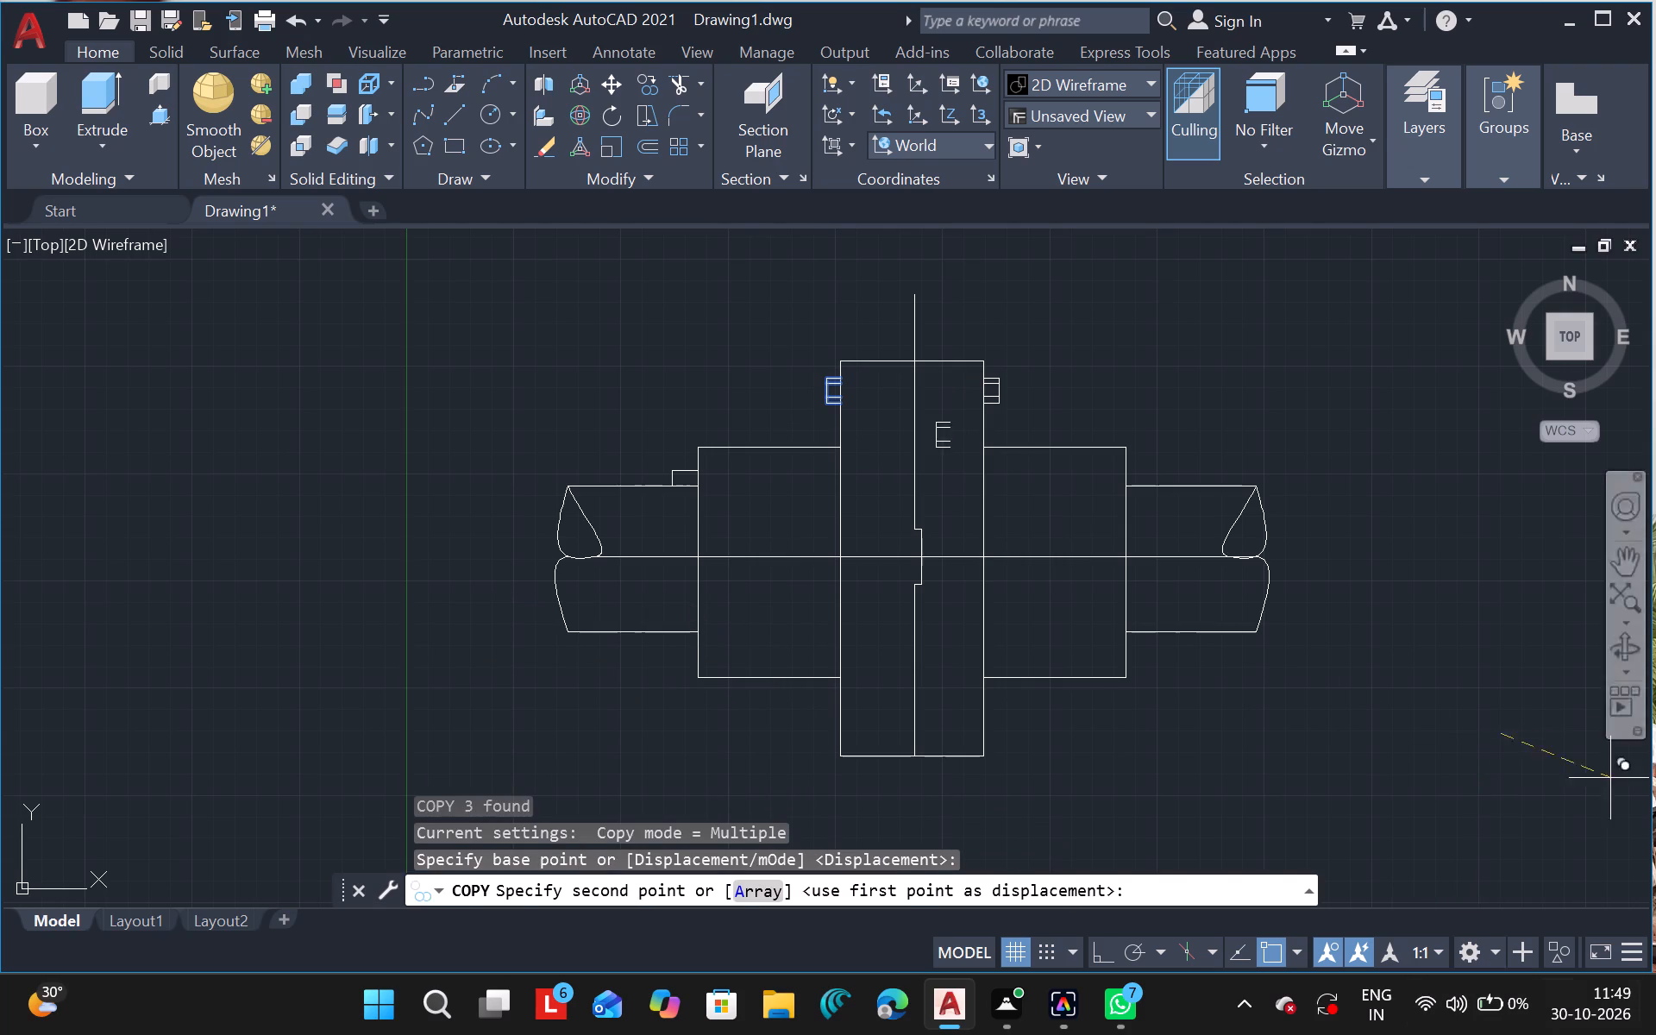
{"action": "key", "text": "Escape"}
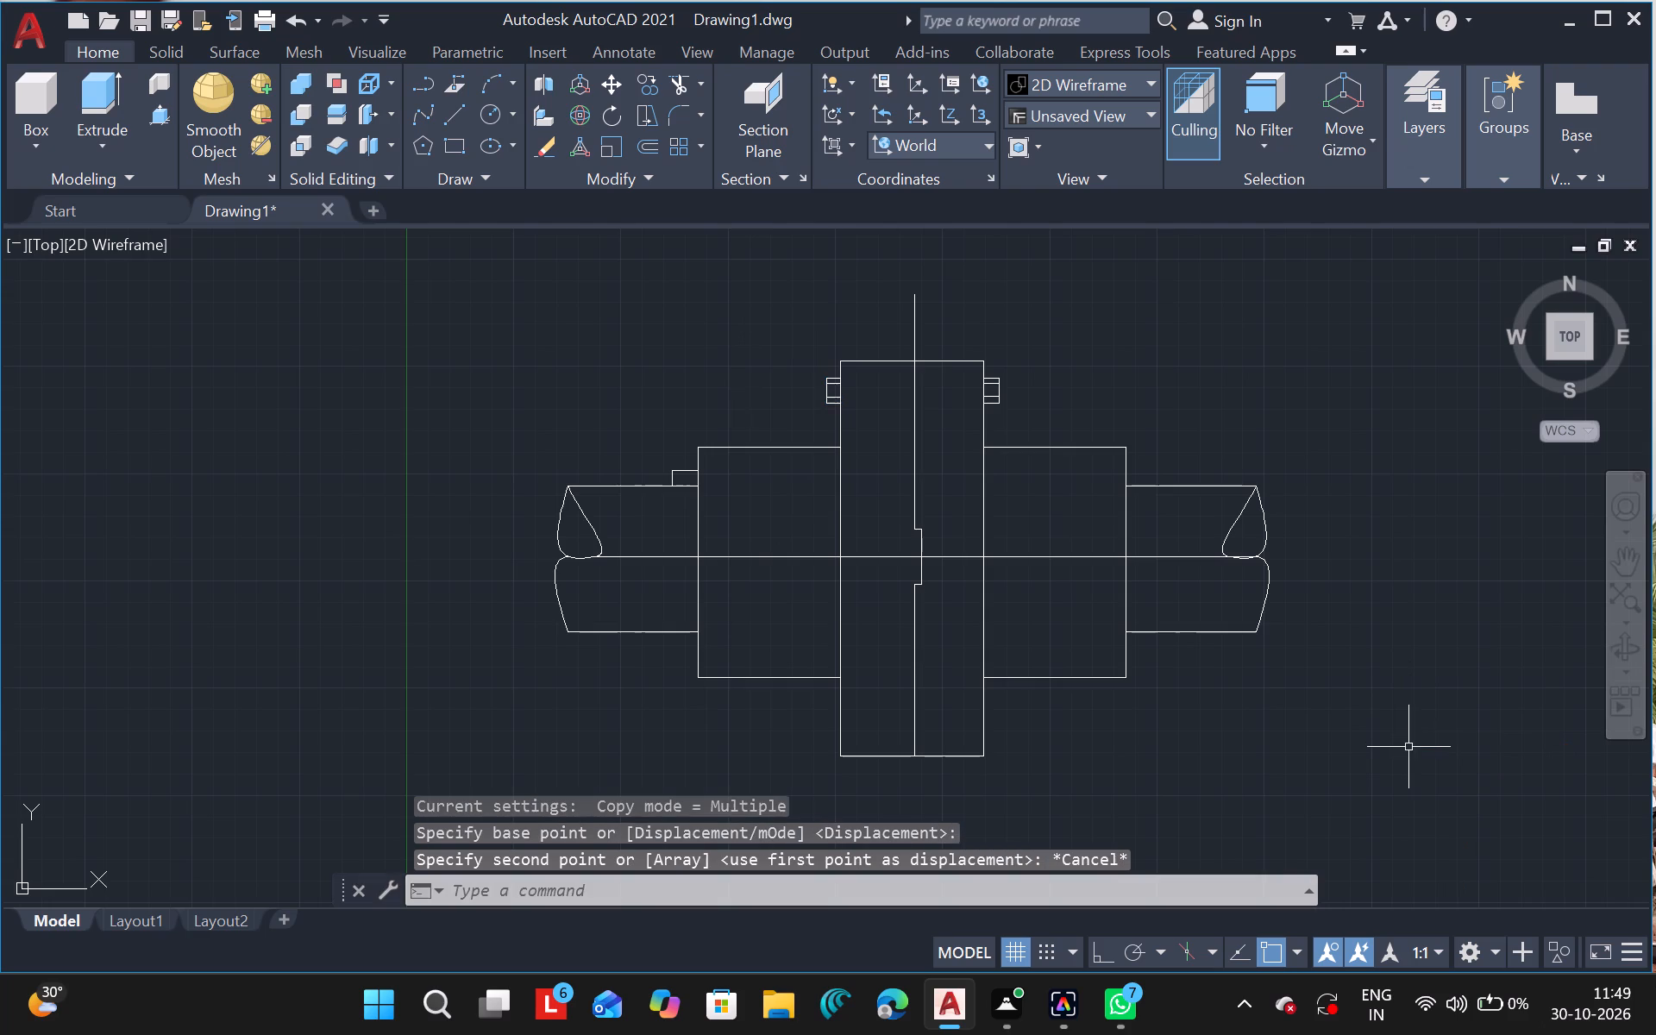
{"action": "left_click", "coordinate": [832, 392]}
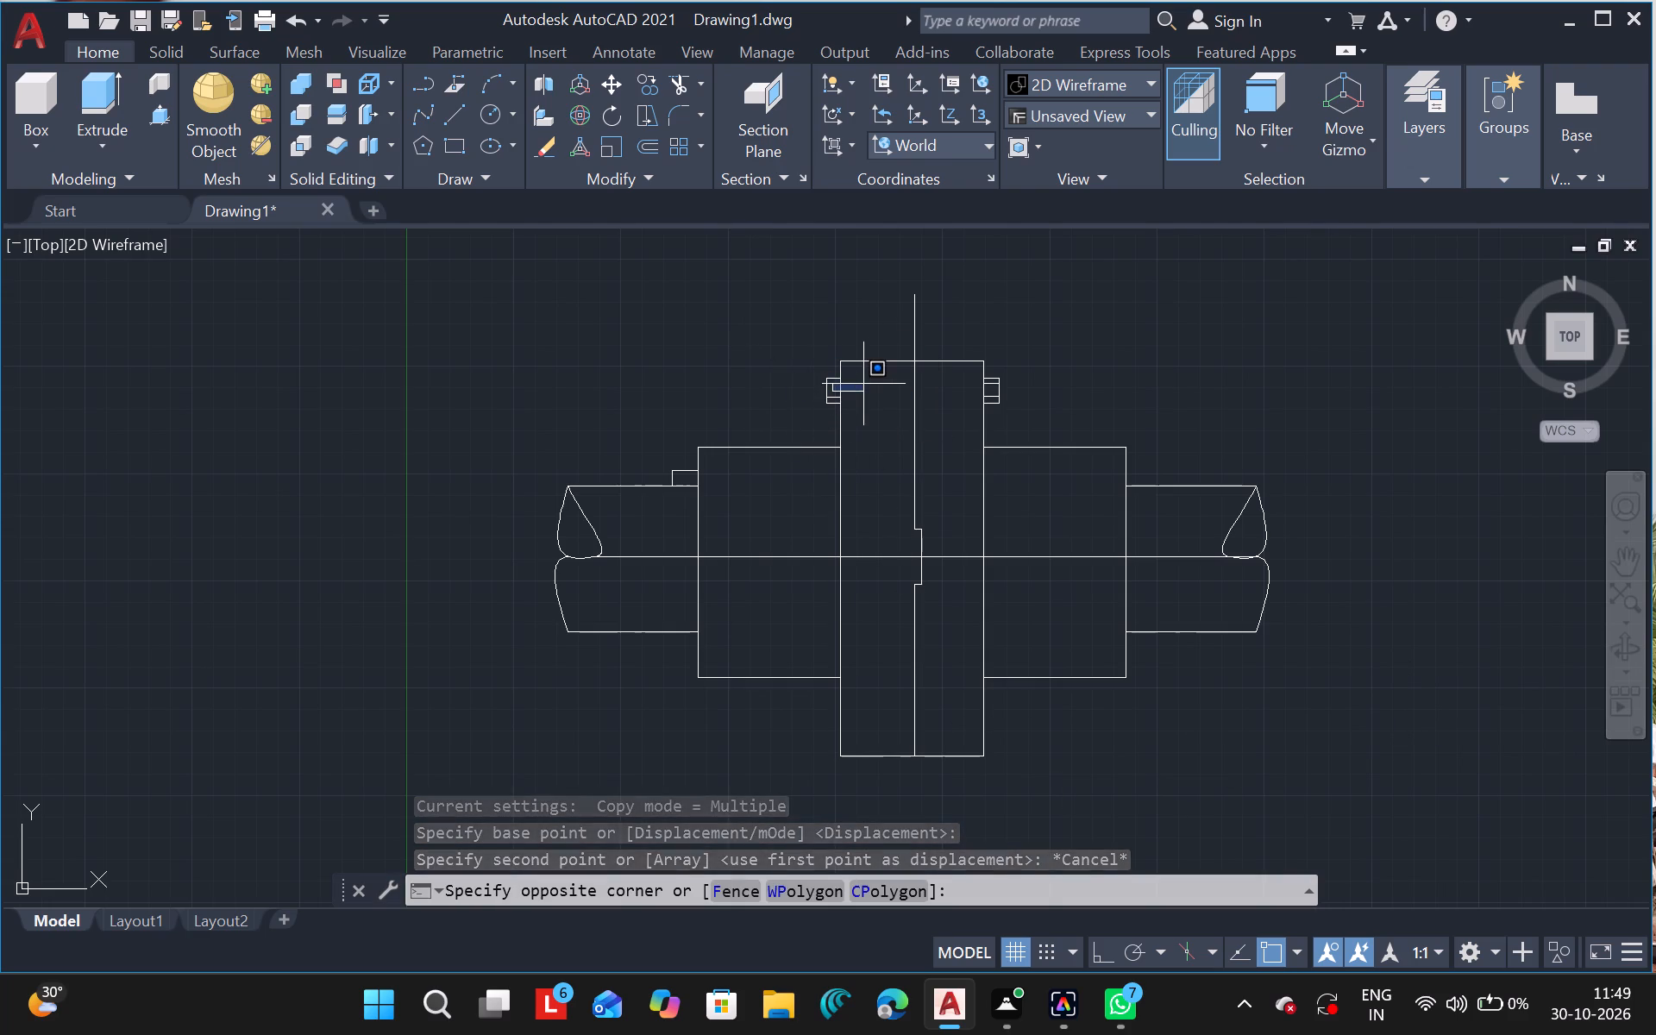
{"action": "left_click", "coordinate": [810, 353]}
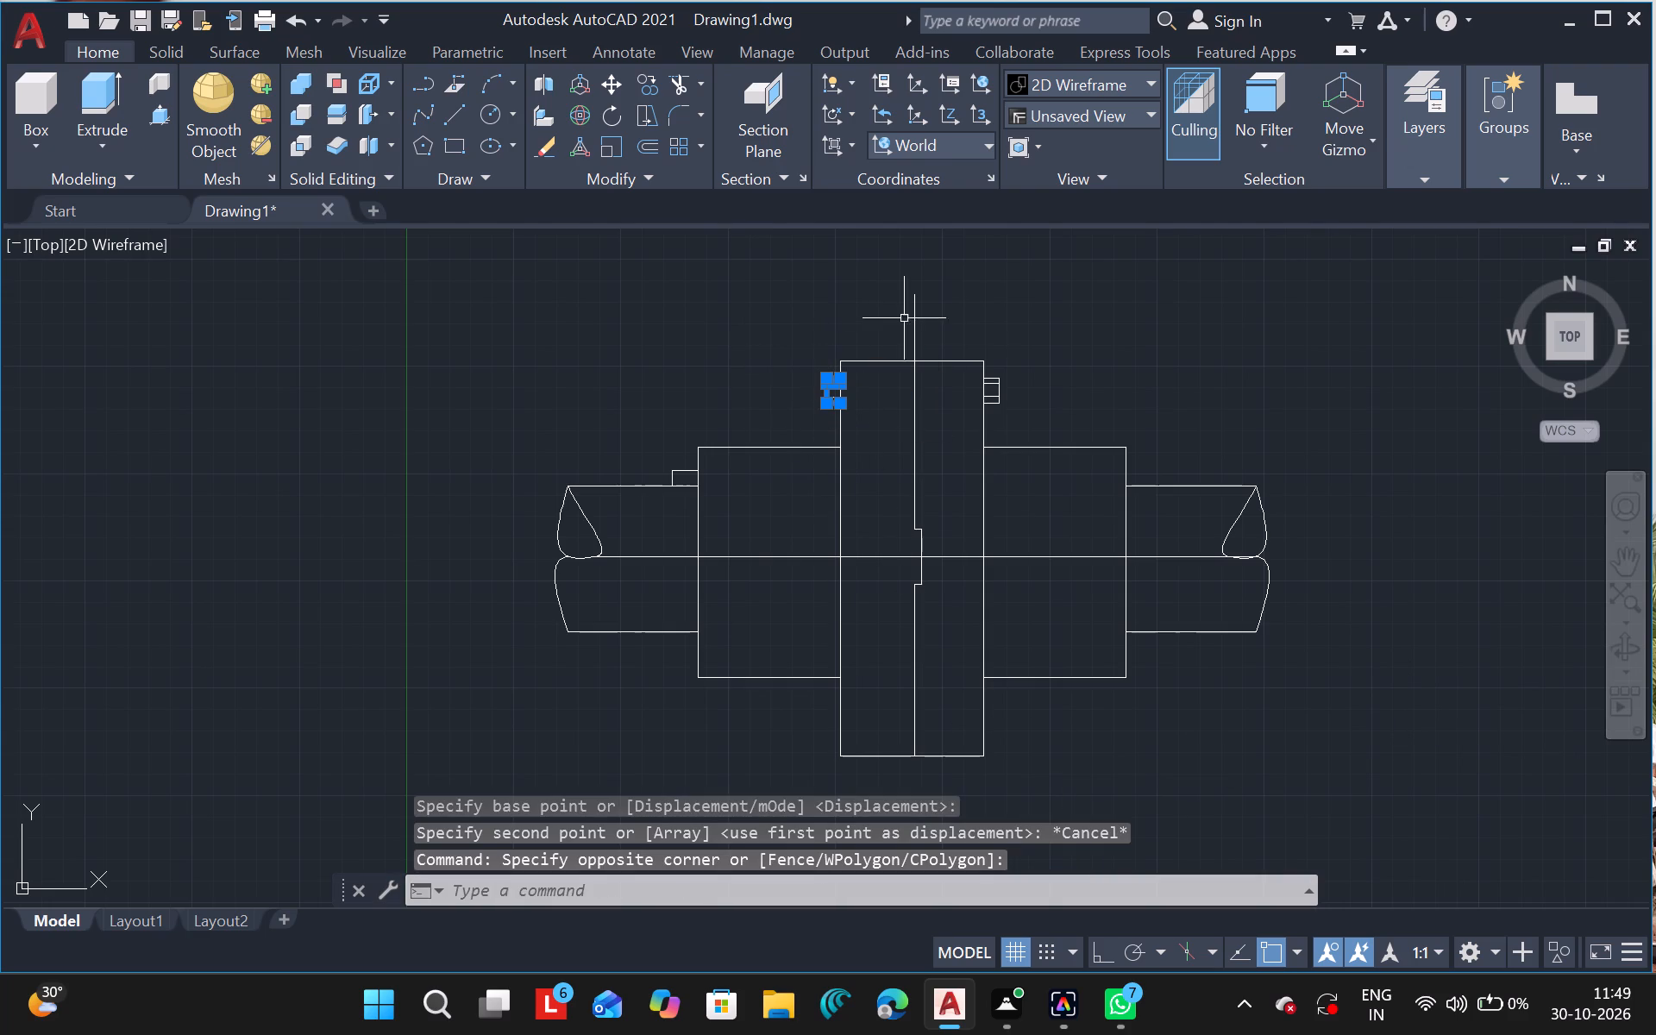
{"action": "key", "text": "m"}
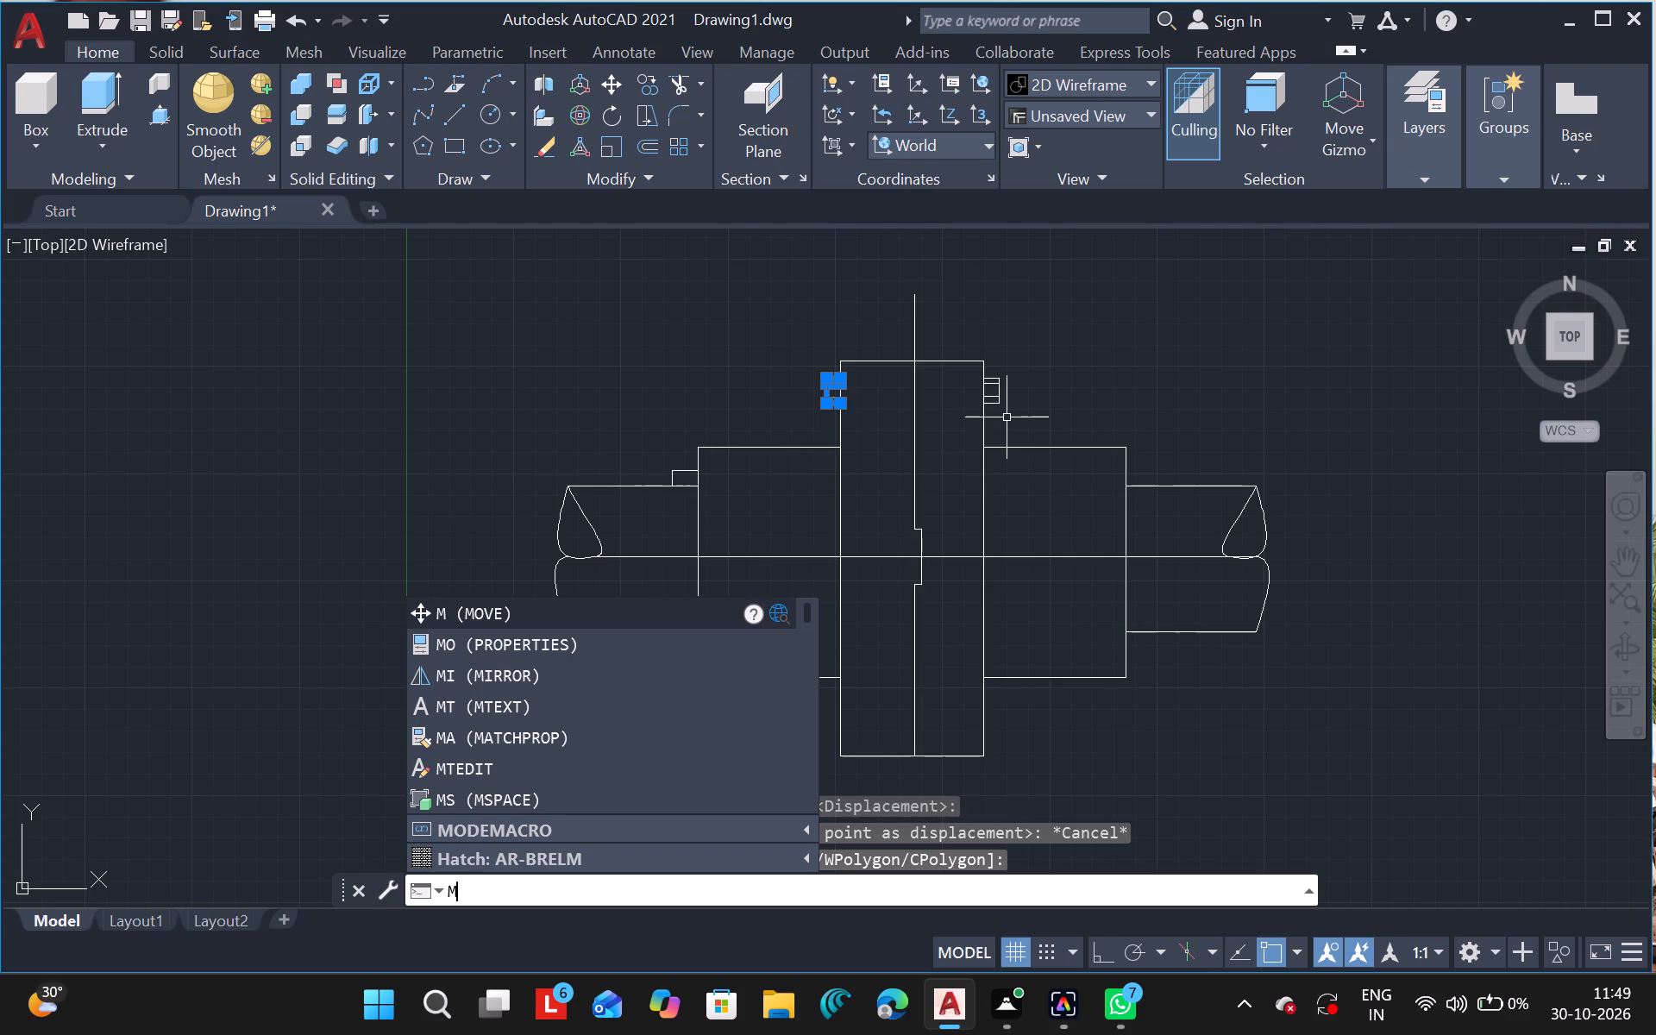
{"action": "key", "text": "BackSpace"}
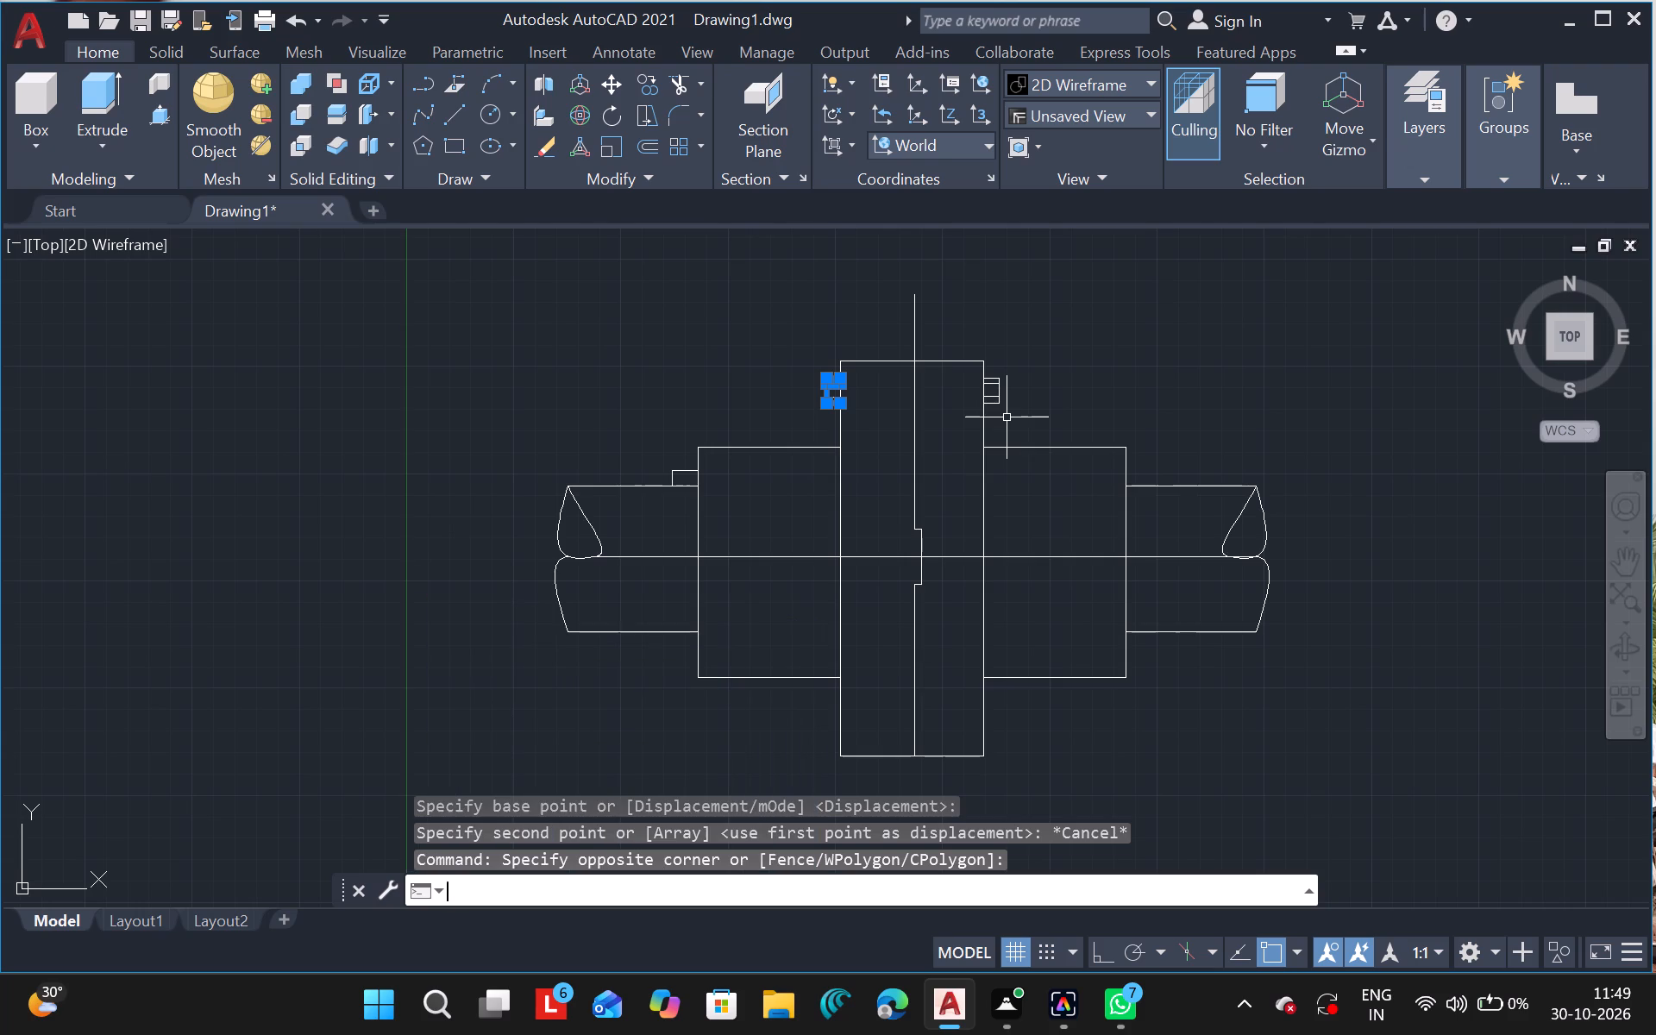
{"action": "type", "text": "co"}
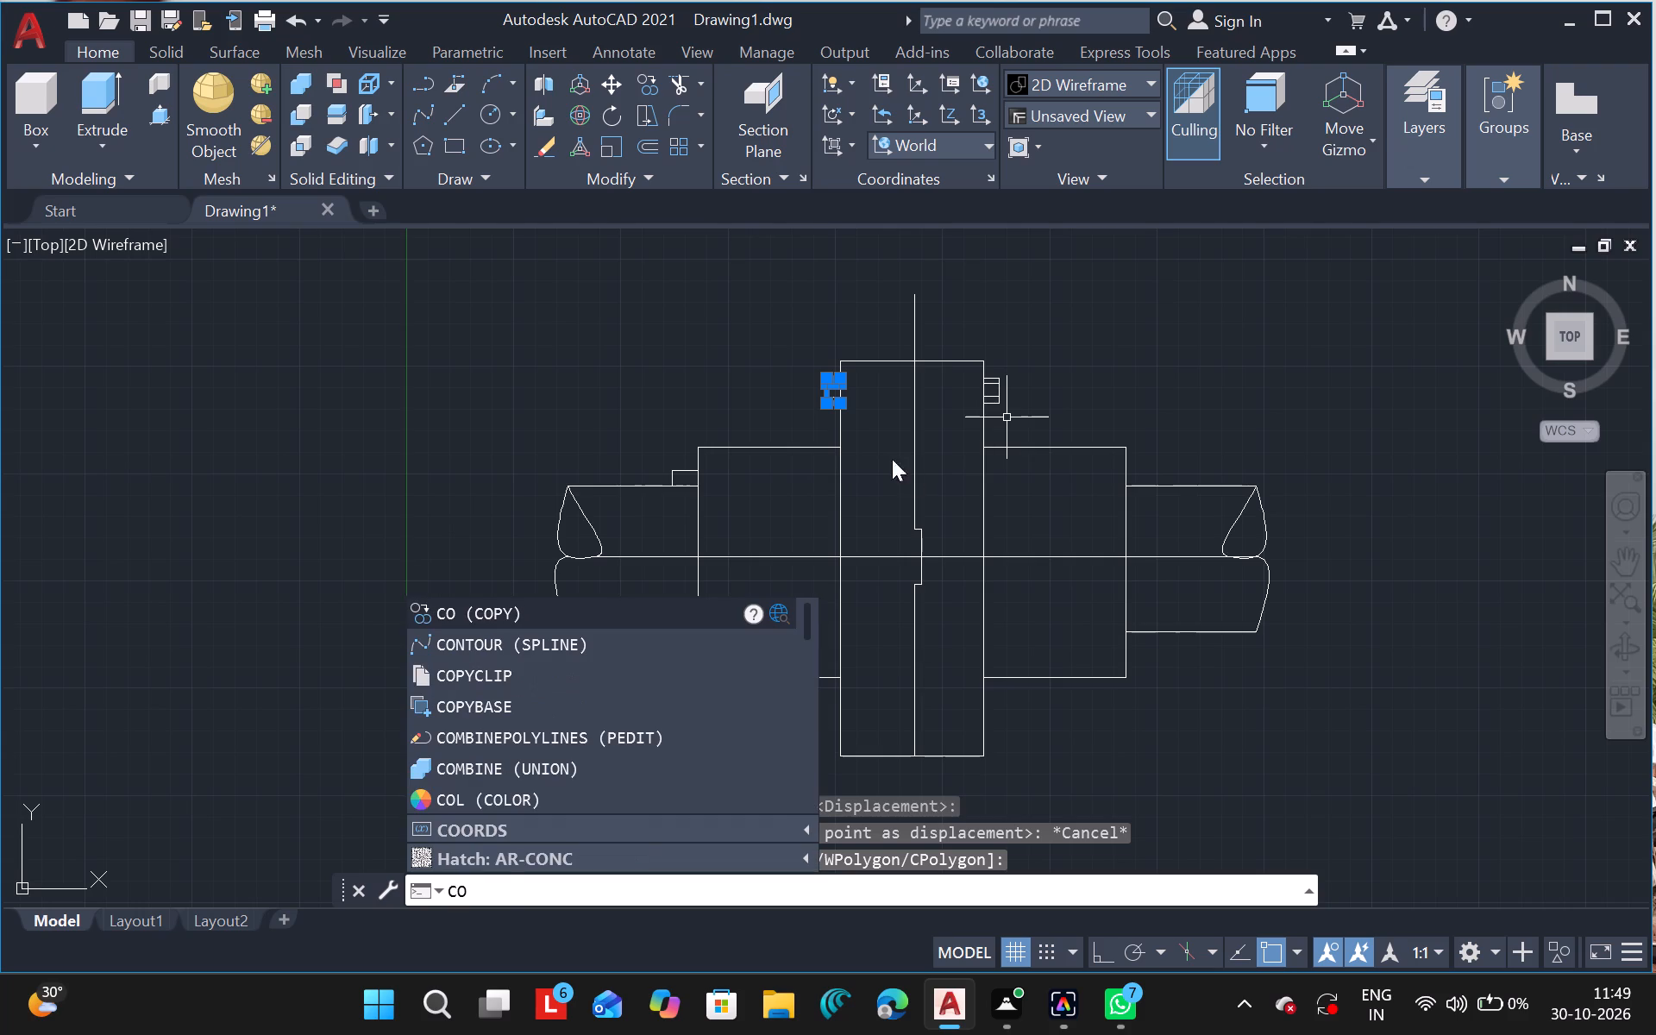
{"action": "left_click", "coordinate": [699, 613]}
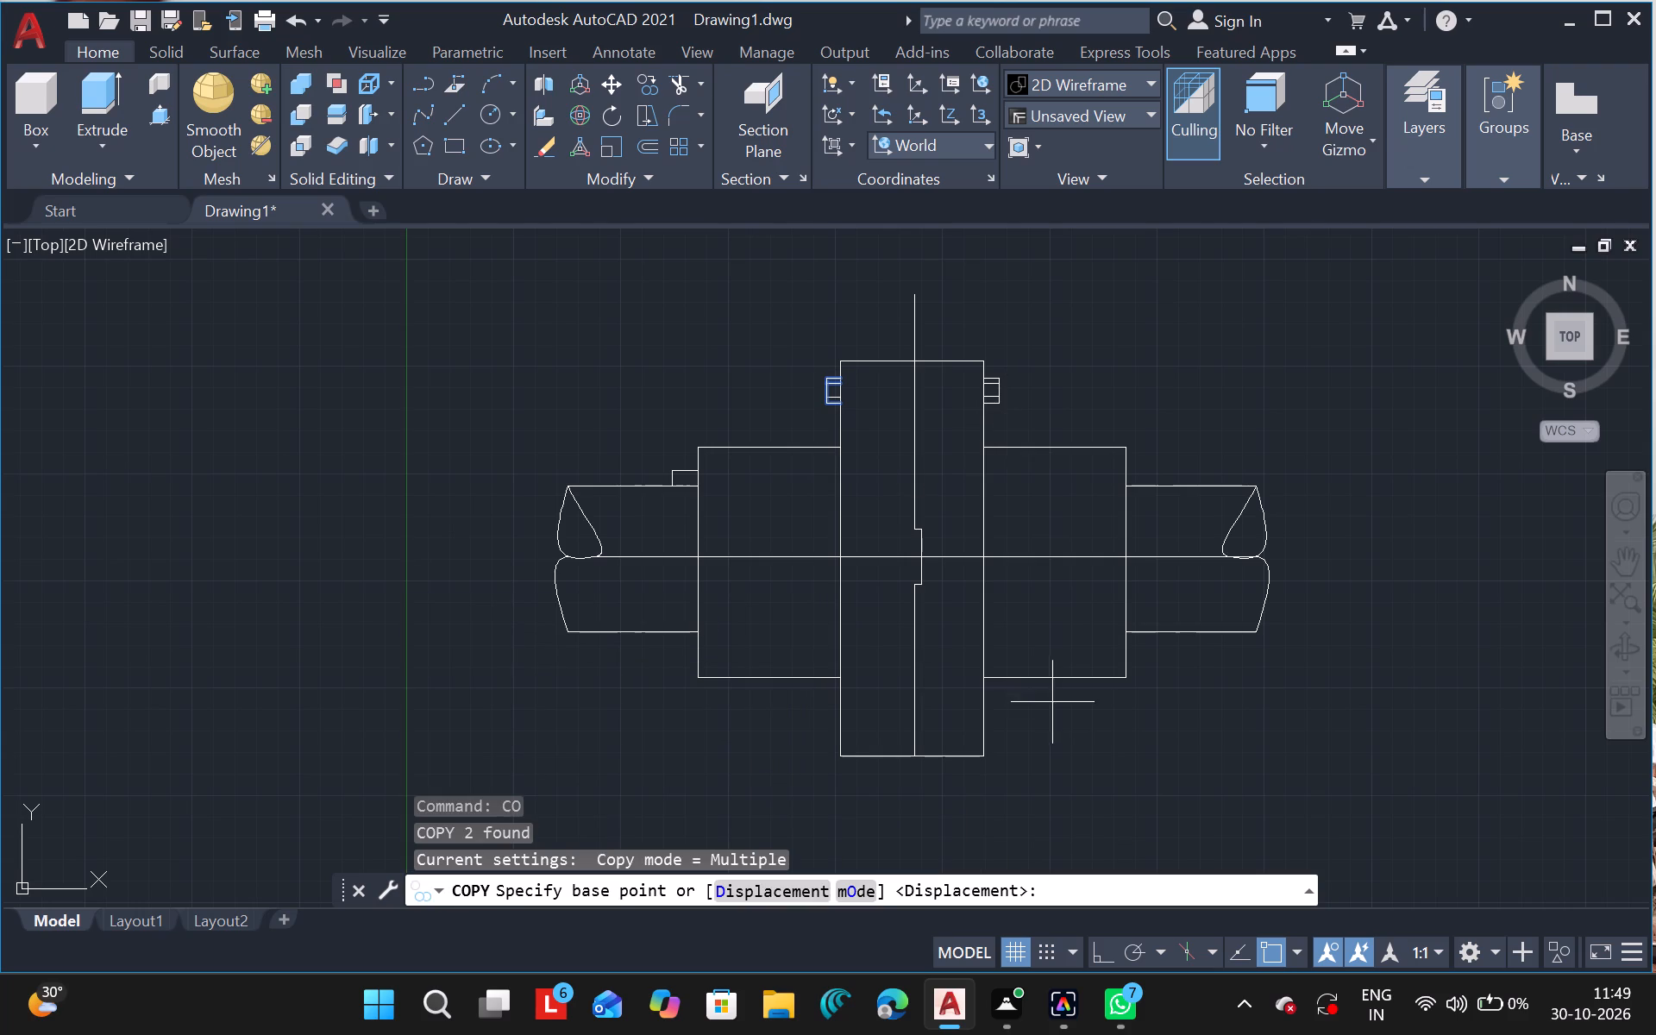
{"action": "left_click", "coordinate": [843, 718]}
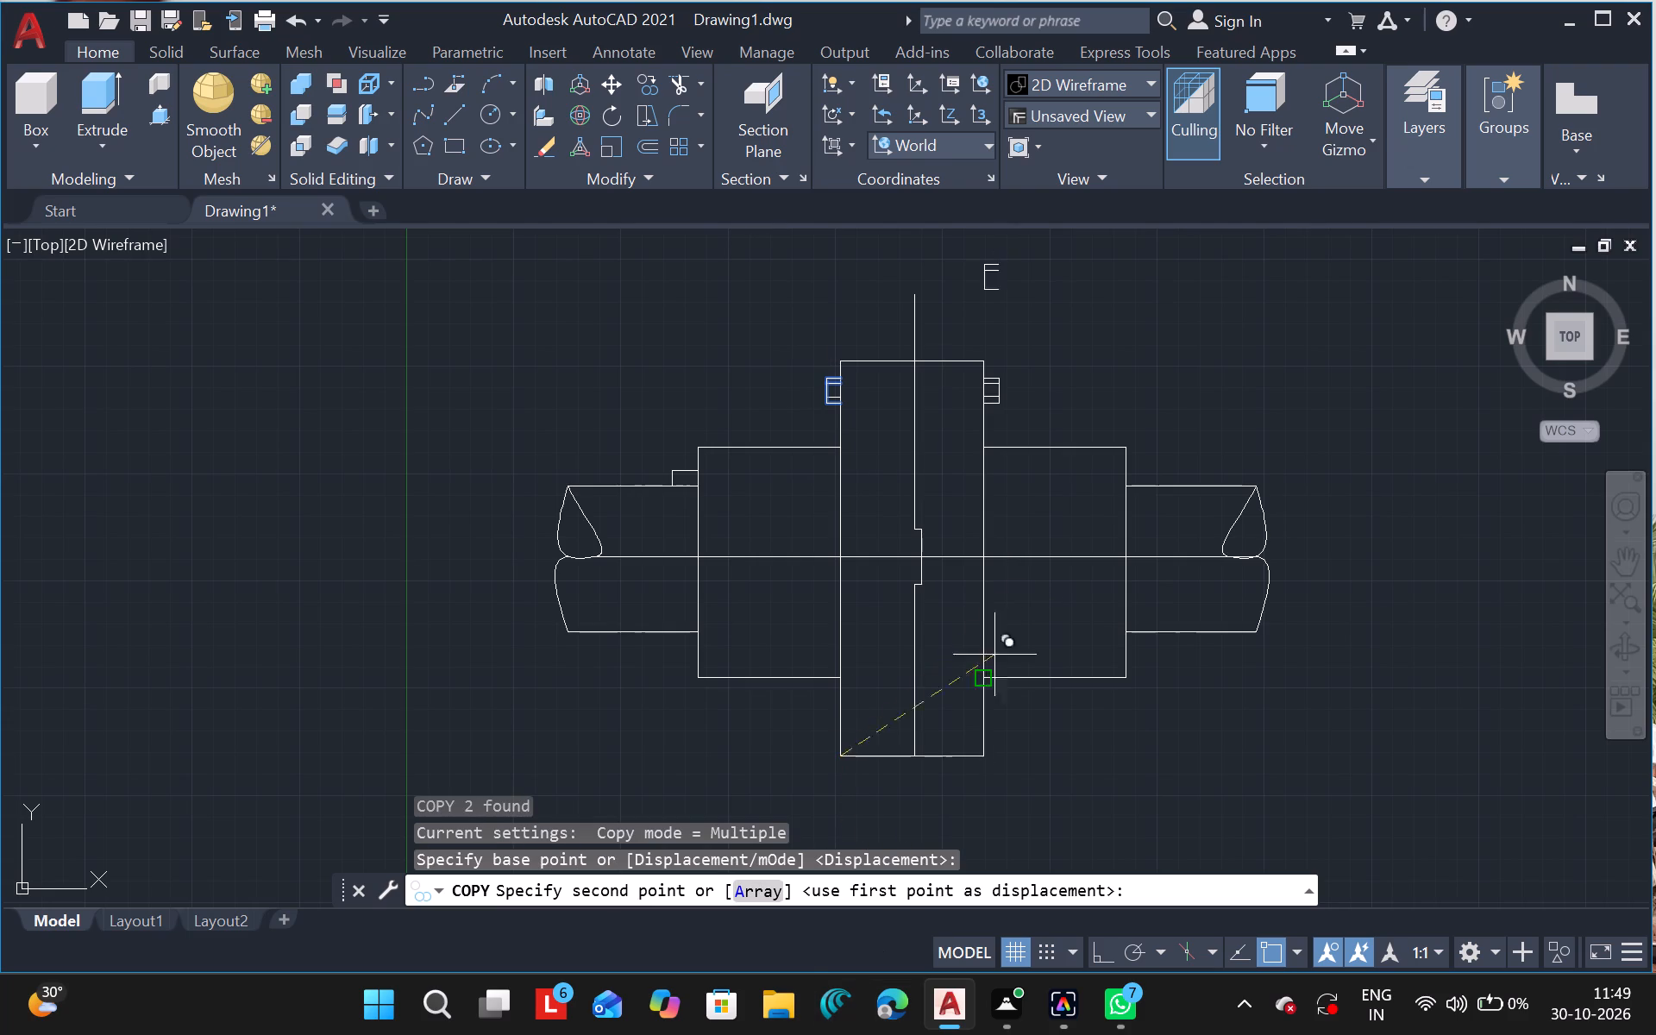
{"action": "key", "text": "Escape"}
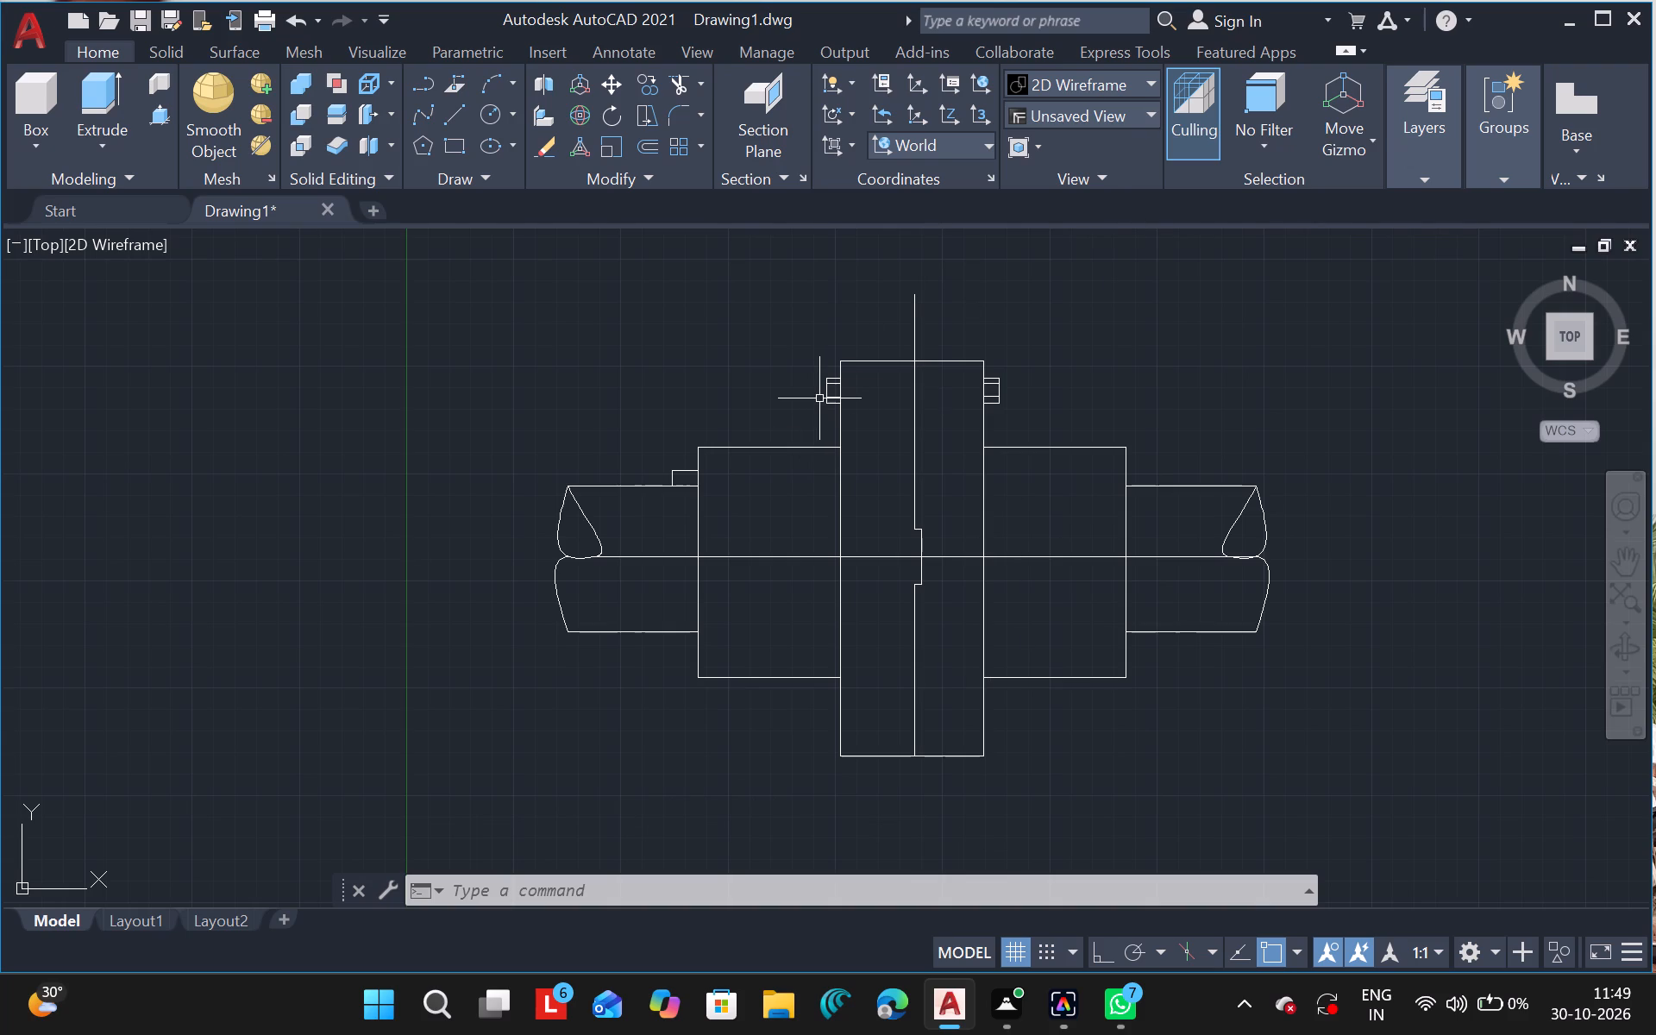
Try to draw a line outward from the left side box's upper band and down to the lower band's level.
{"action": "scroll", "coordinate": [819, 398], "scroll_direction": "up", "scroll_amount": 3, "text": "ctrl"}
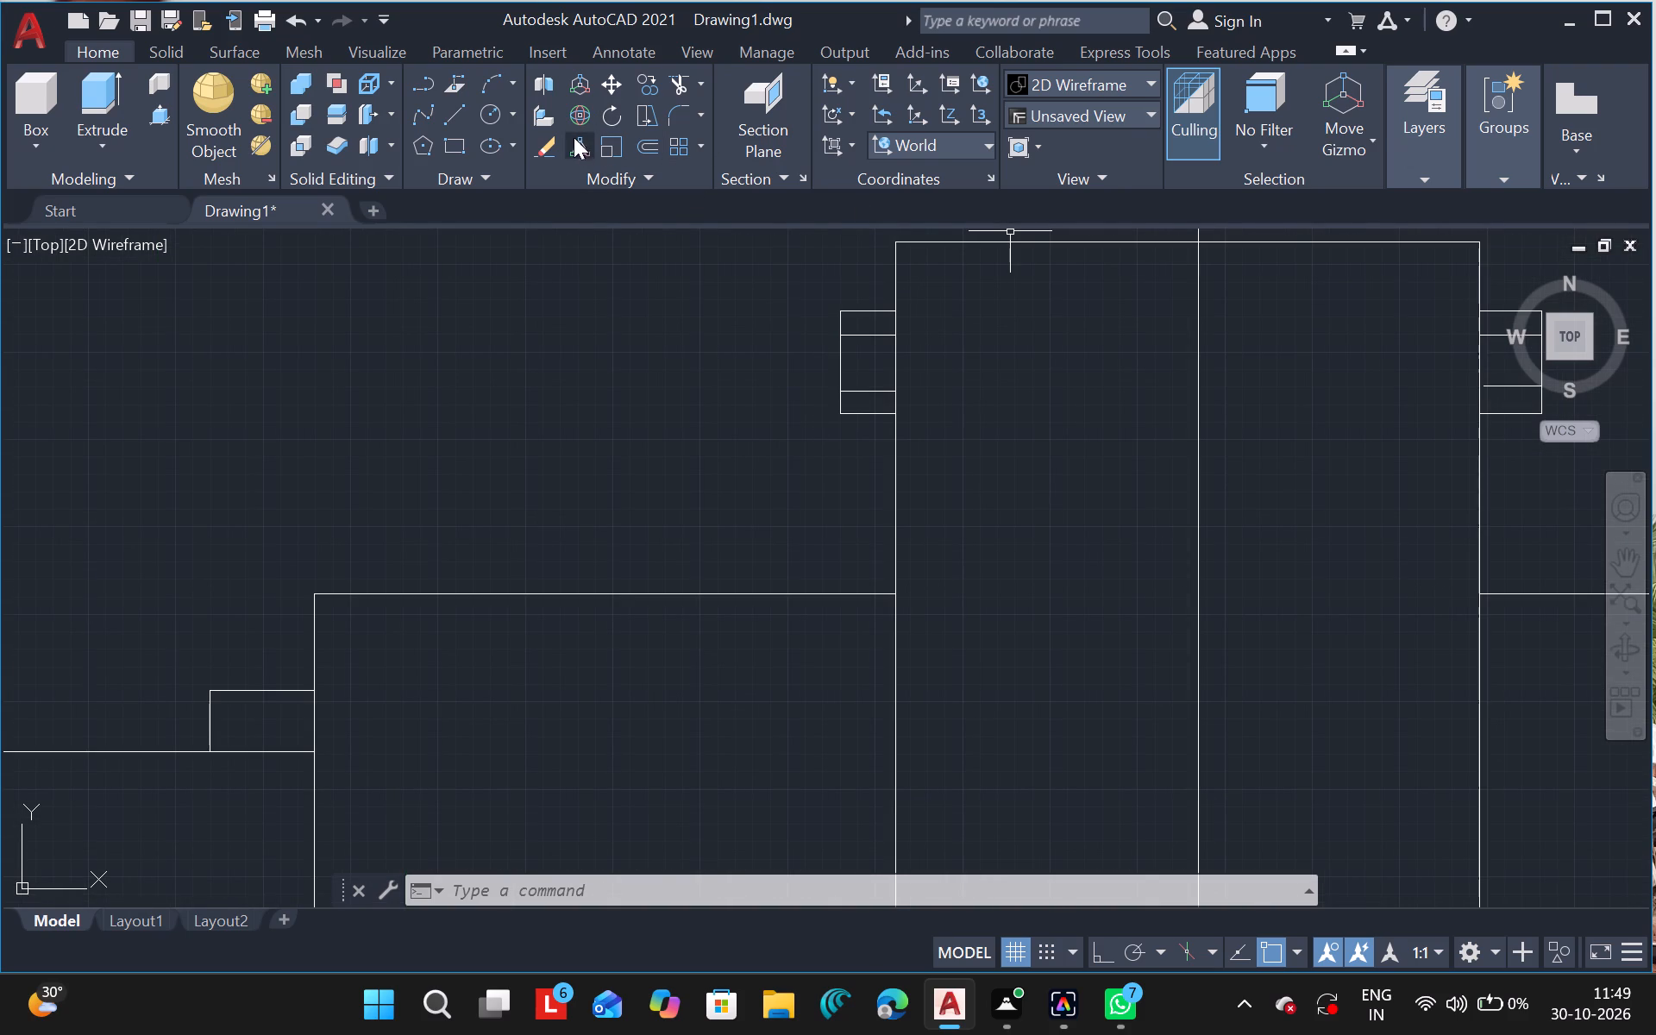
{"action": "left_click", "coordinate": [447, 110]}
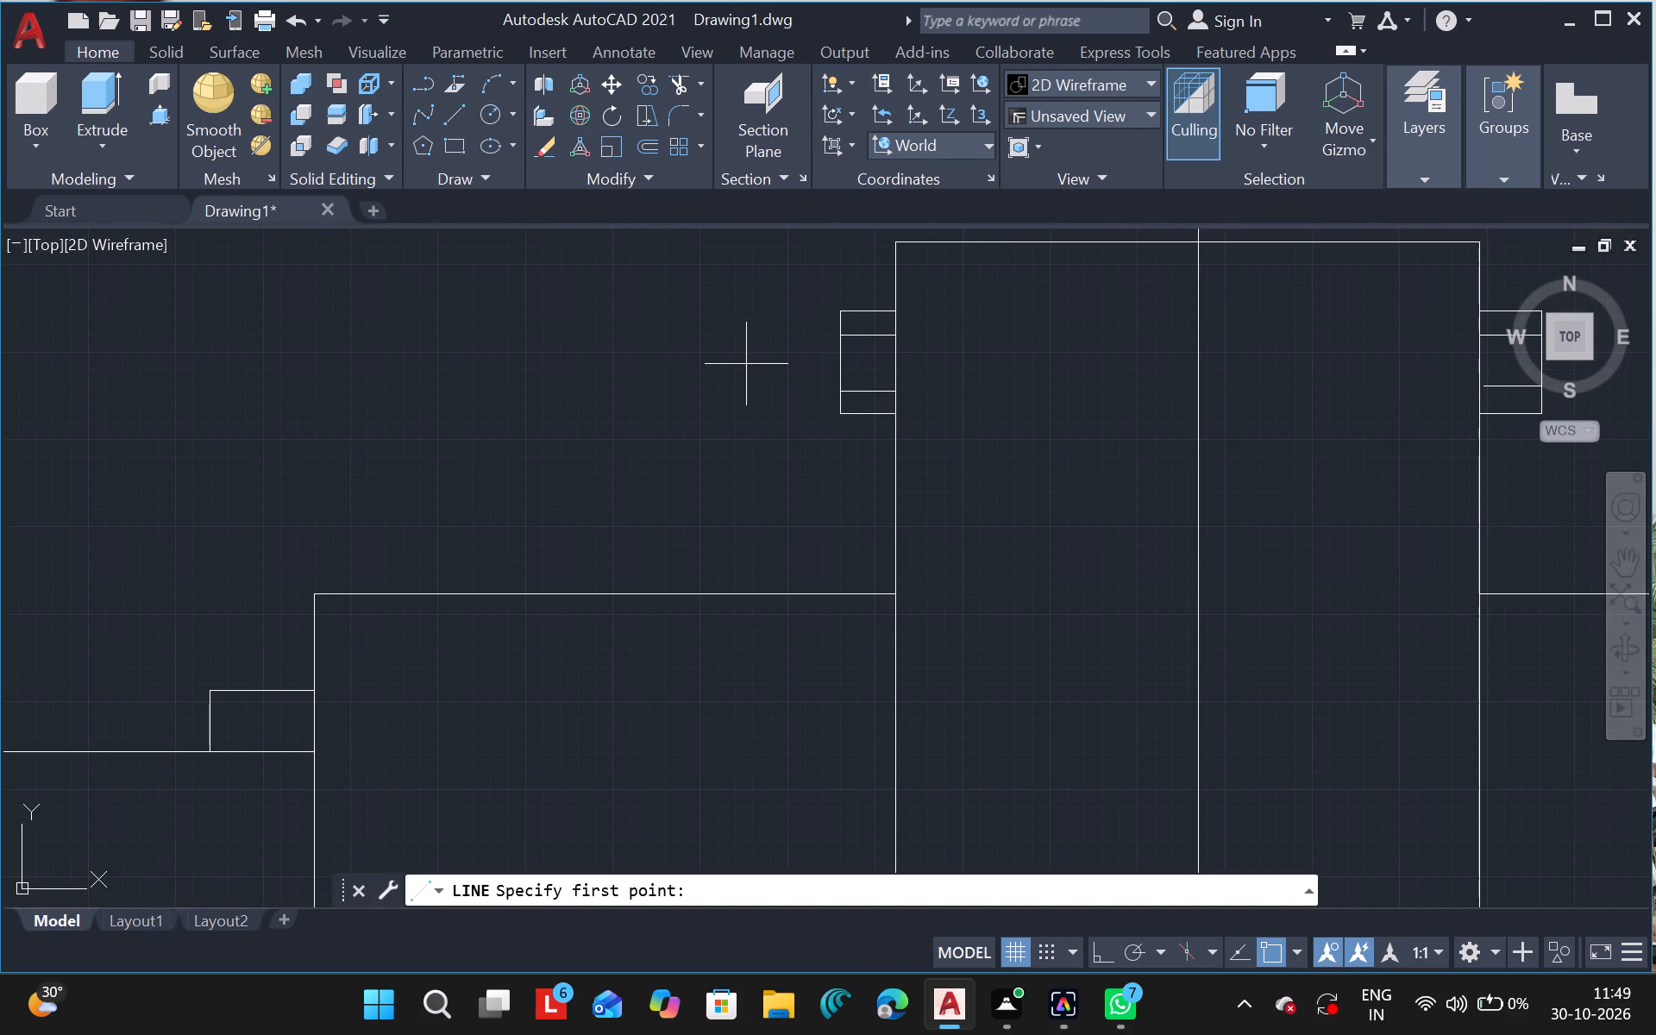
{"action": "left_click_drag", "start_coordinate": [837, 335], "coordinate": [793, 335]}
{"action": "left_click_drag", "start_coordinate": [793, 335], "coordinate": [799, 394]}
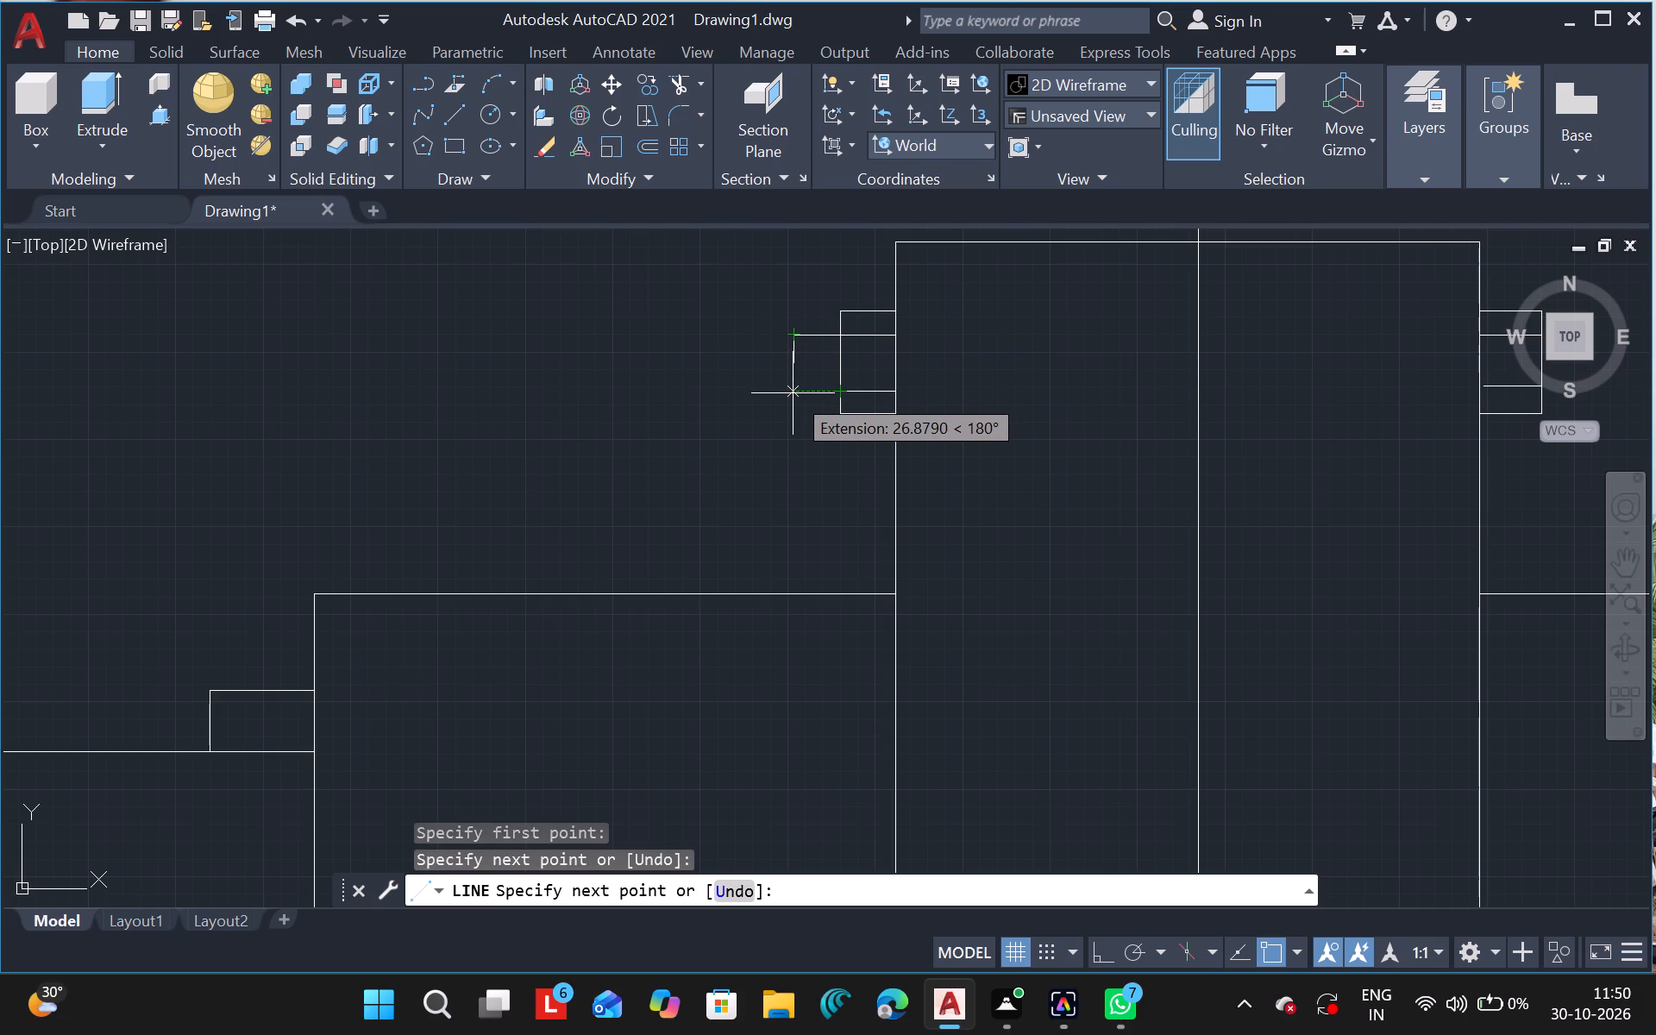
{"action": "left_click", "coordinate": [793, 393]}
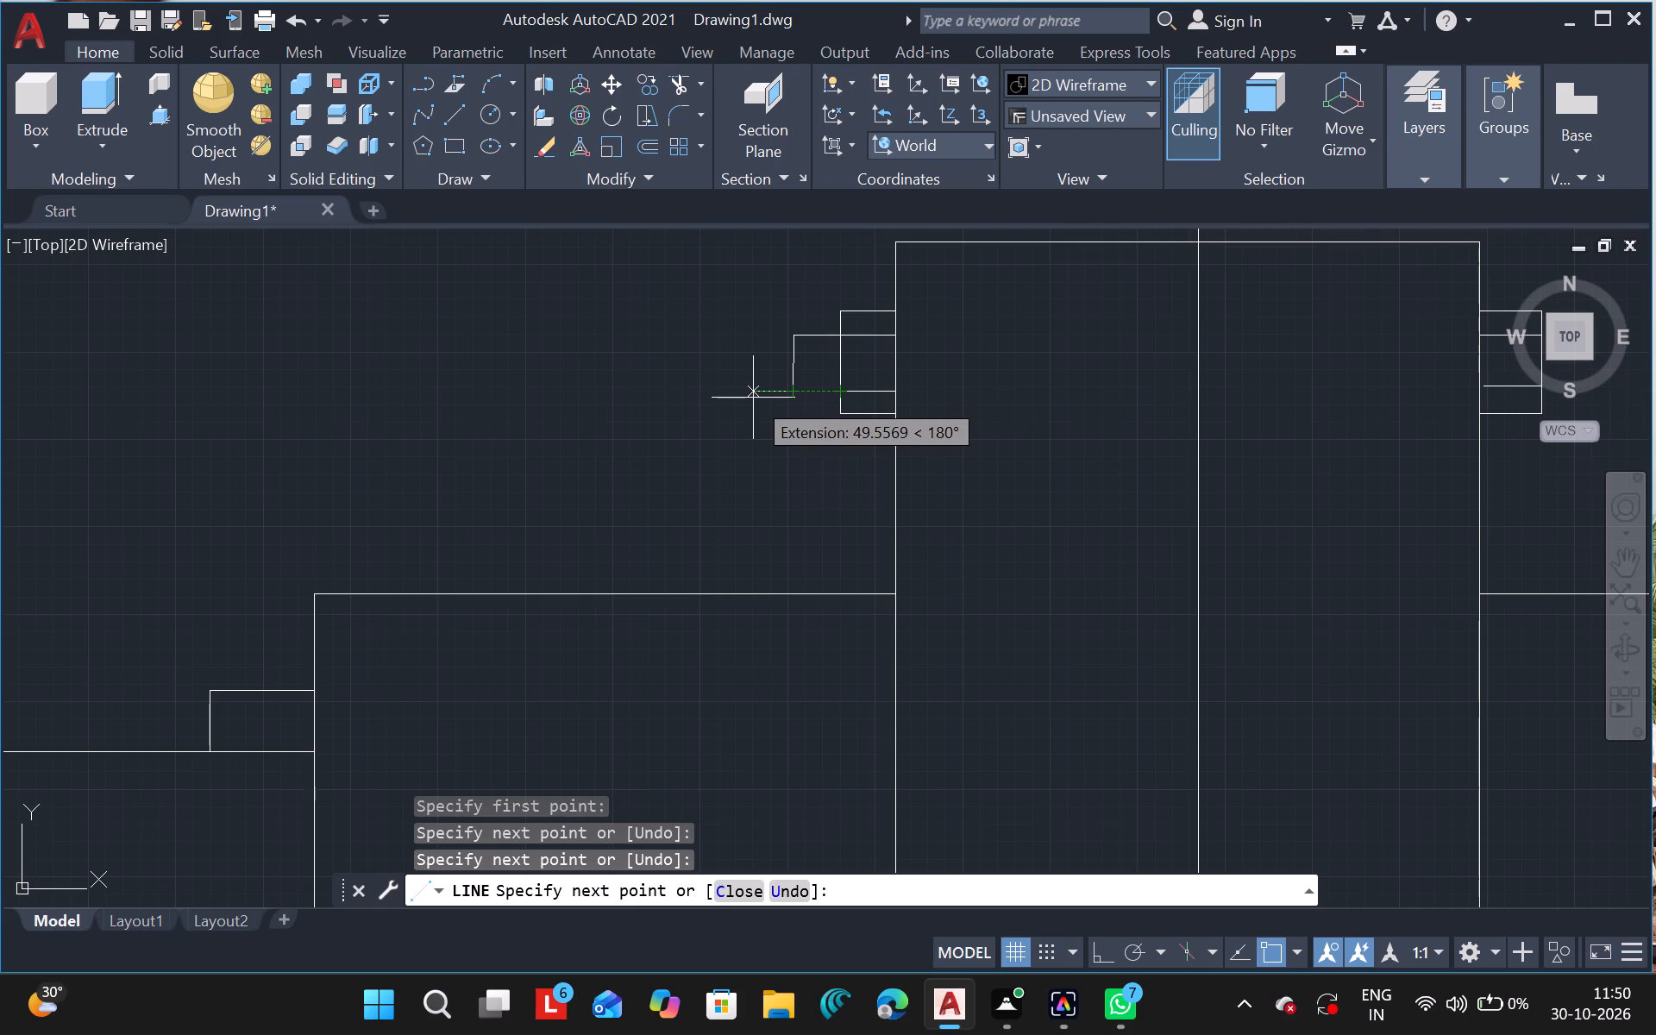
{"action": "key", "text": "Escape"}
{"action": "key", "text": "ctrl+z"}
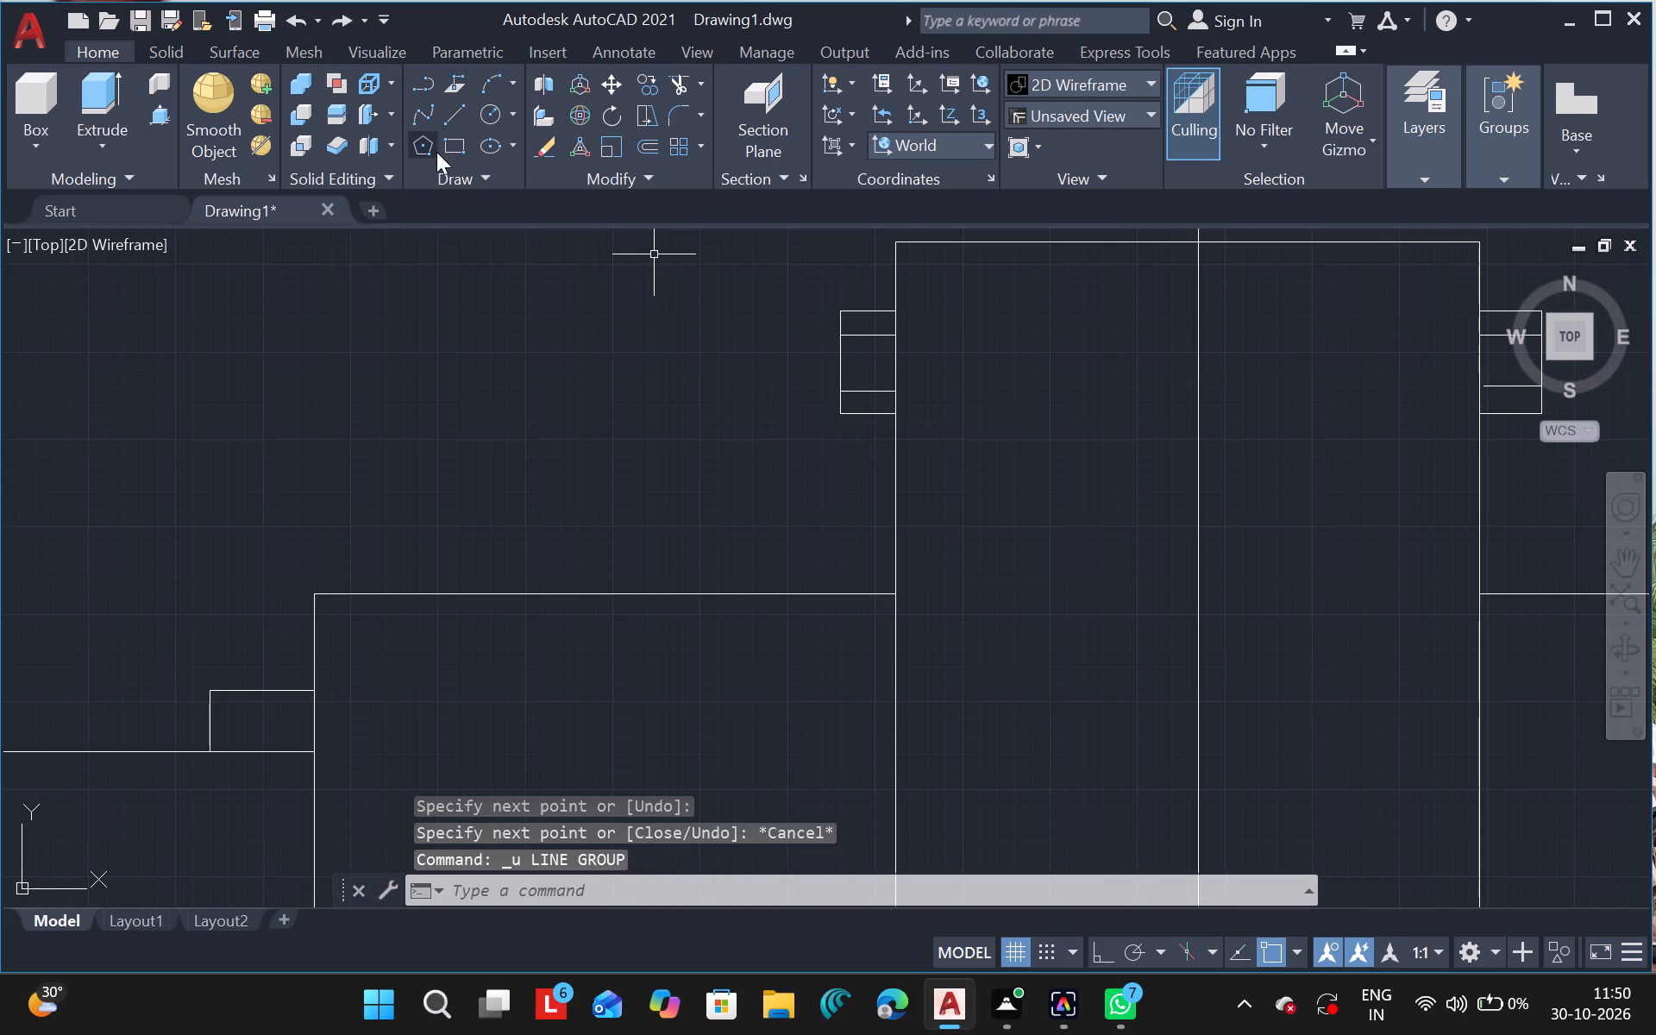
Draw a line outward from the left side box's upper band, turning vertically down past the lower band's level.
{"action": "left_click", "coordinate": [448, 121]}
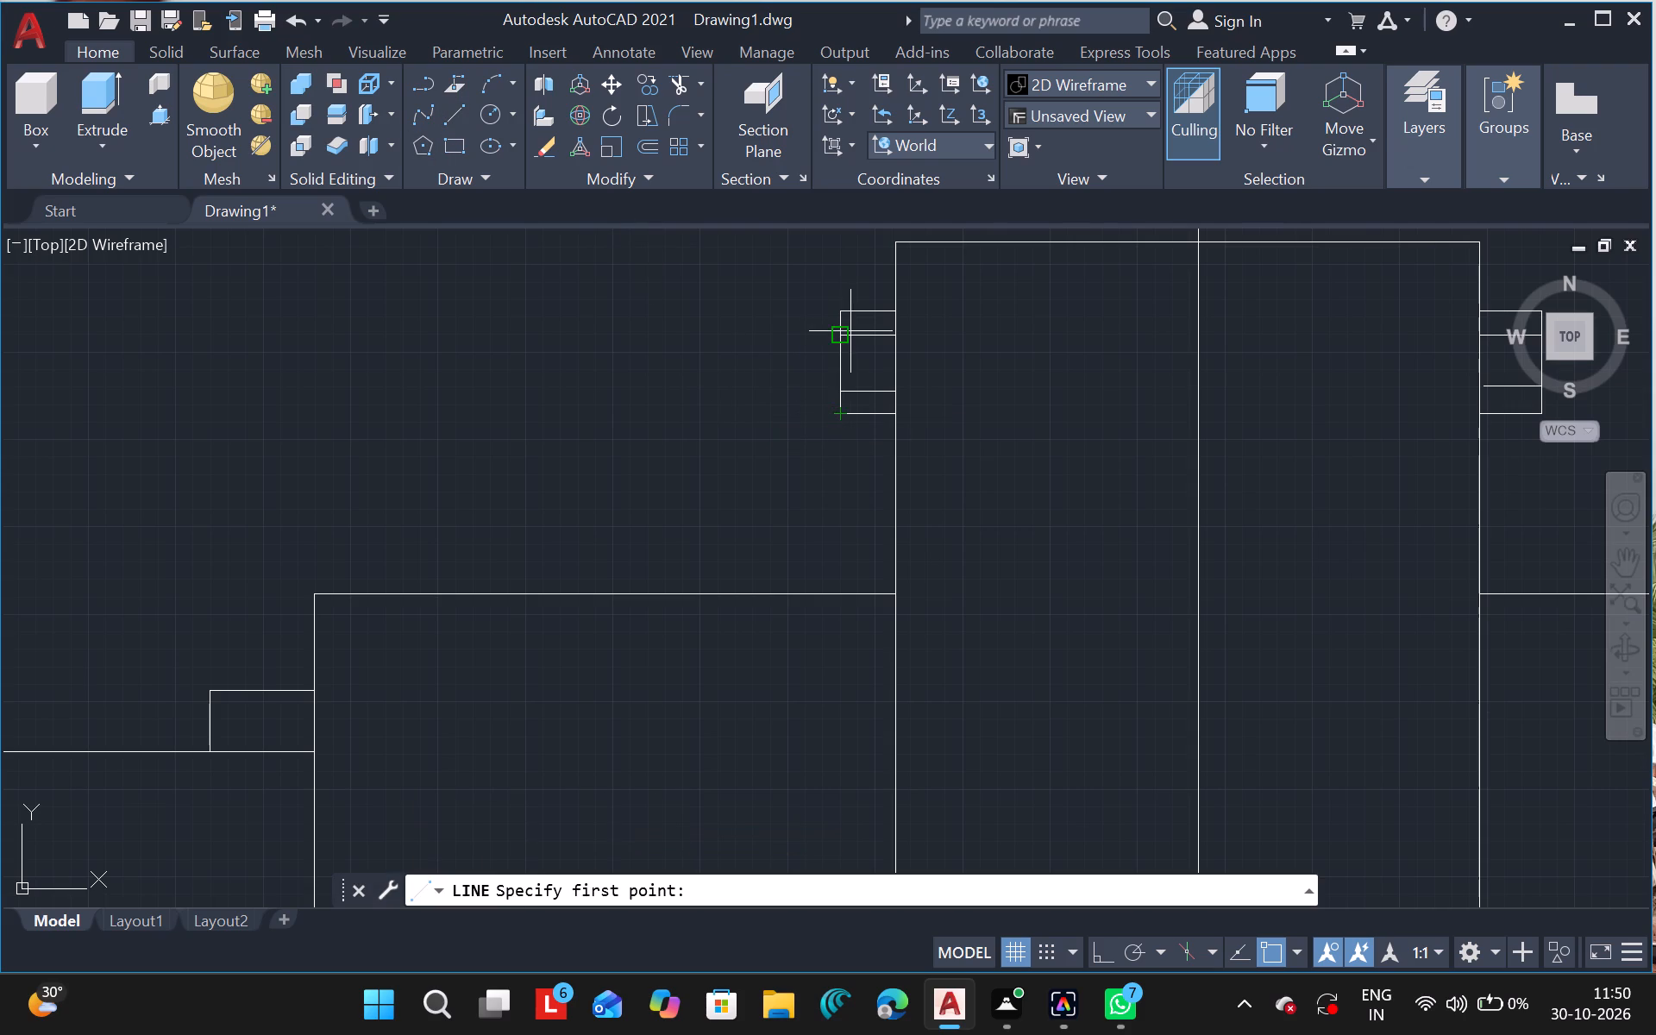
{"action": "left_click_drag", "start_coordinate": [839, 336], "coordinate": [777, 336]}
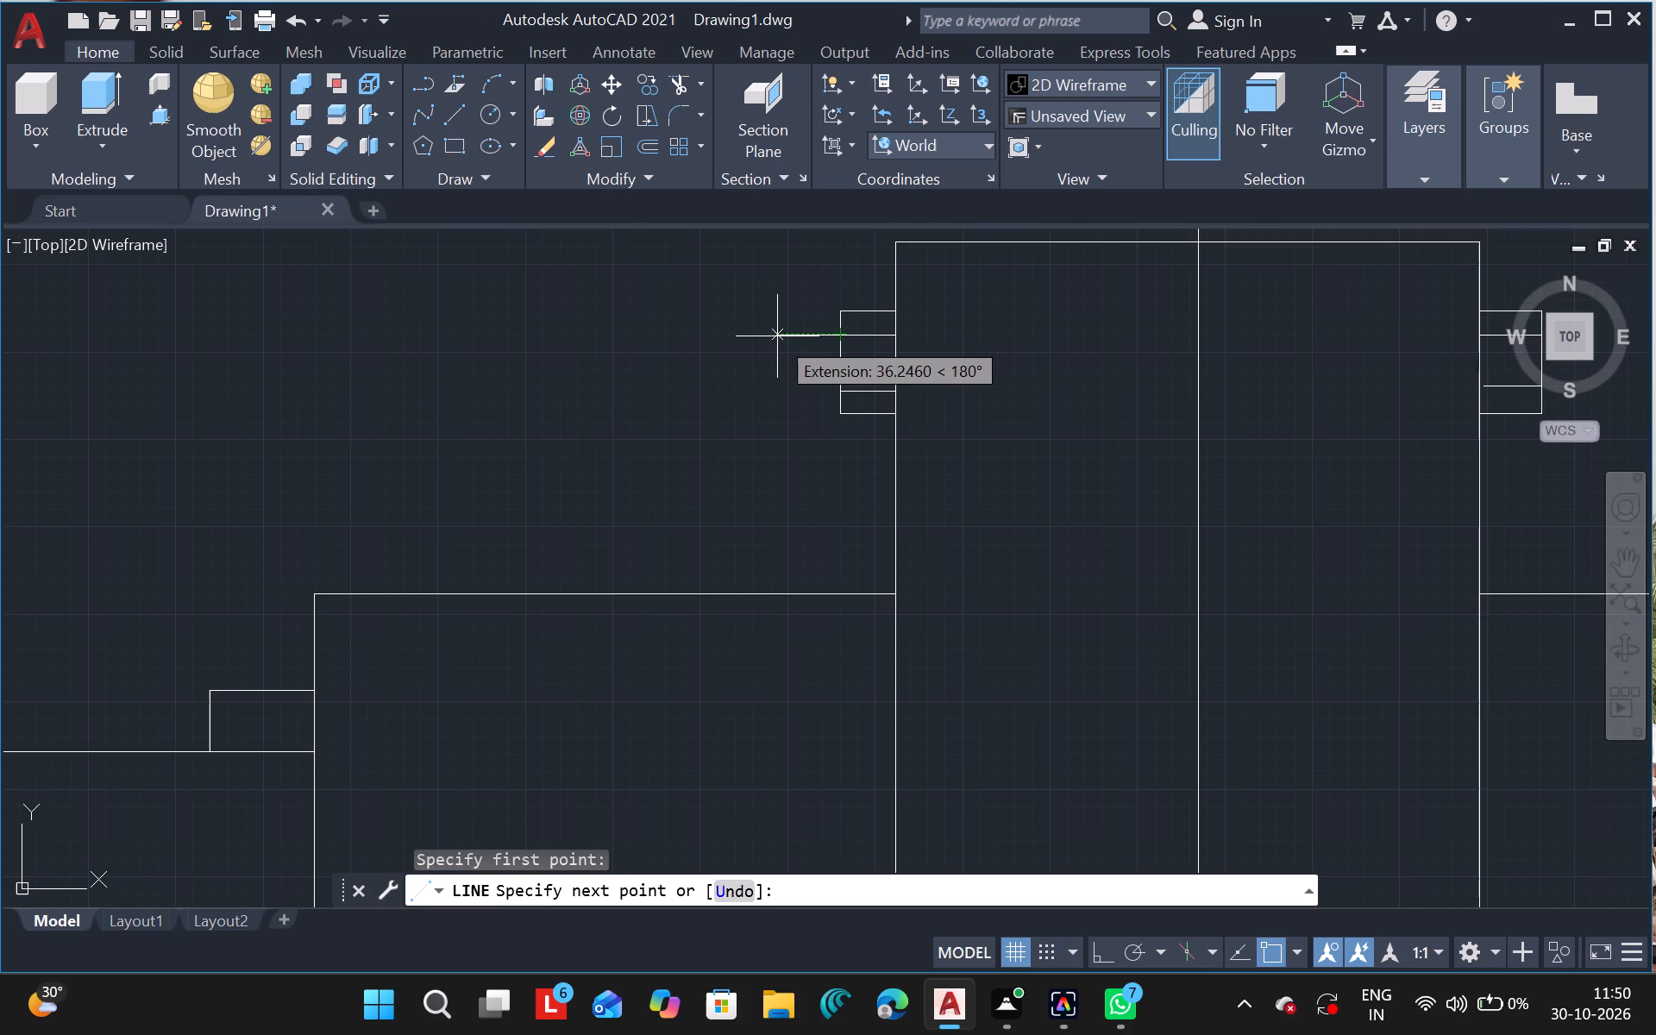
{"action": "left_click_drag", "start_coordinate": [777, 336], "coordinate": [789, 336]}
{"action": "left_click_drag", "start_coordinate": [789, 336], "coordinate": [797, 404]}
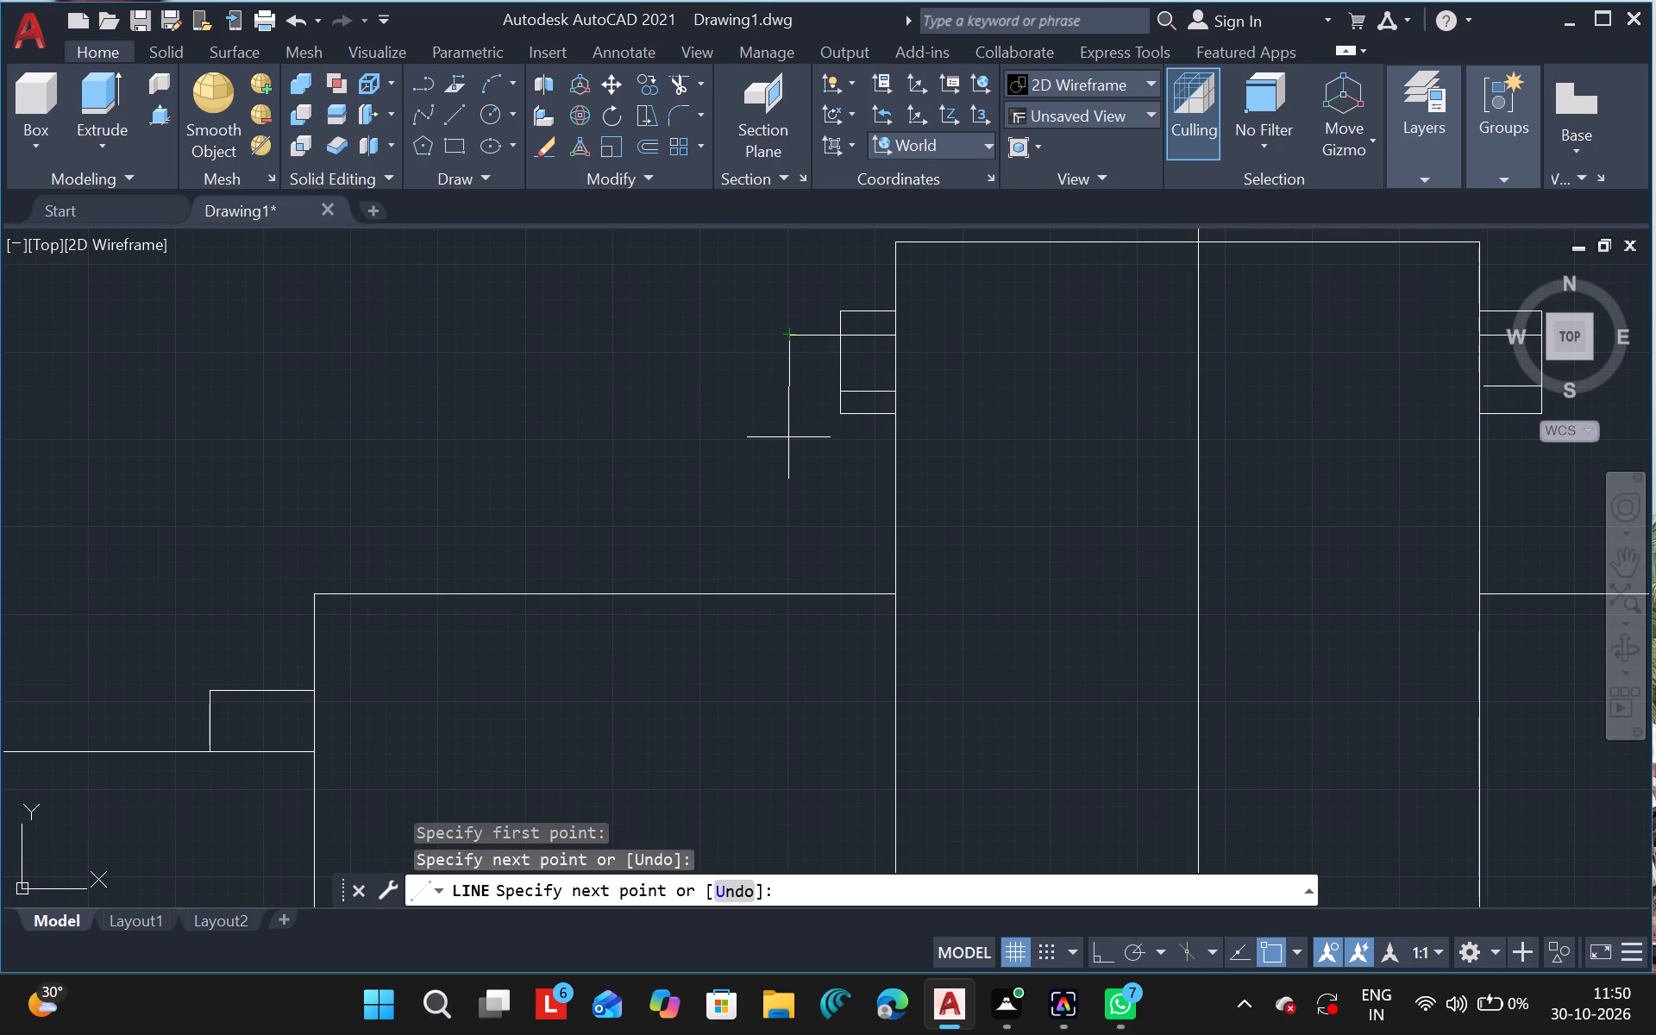
{"action": "left_click", "coordinate": [789, 437]}
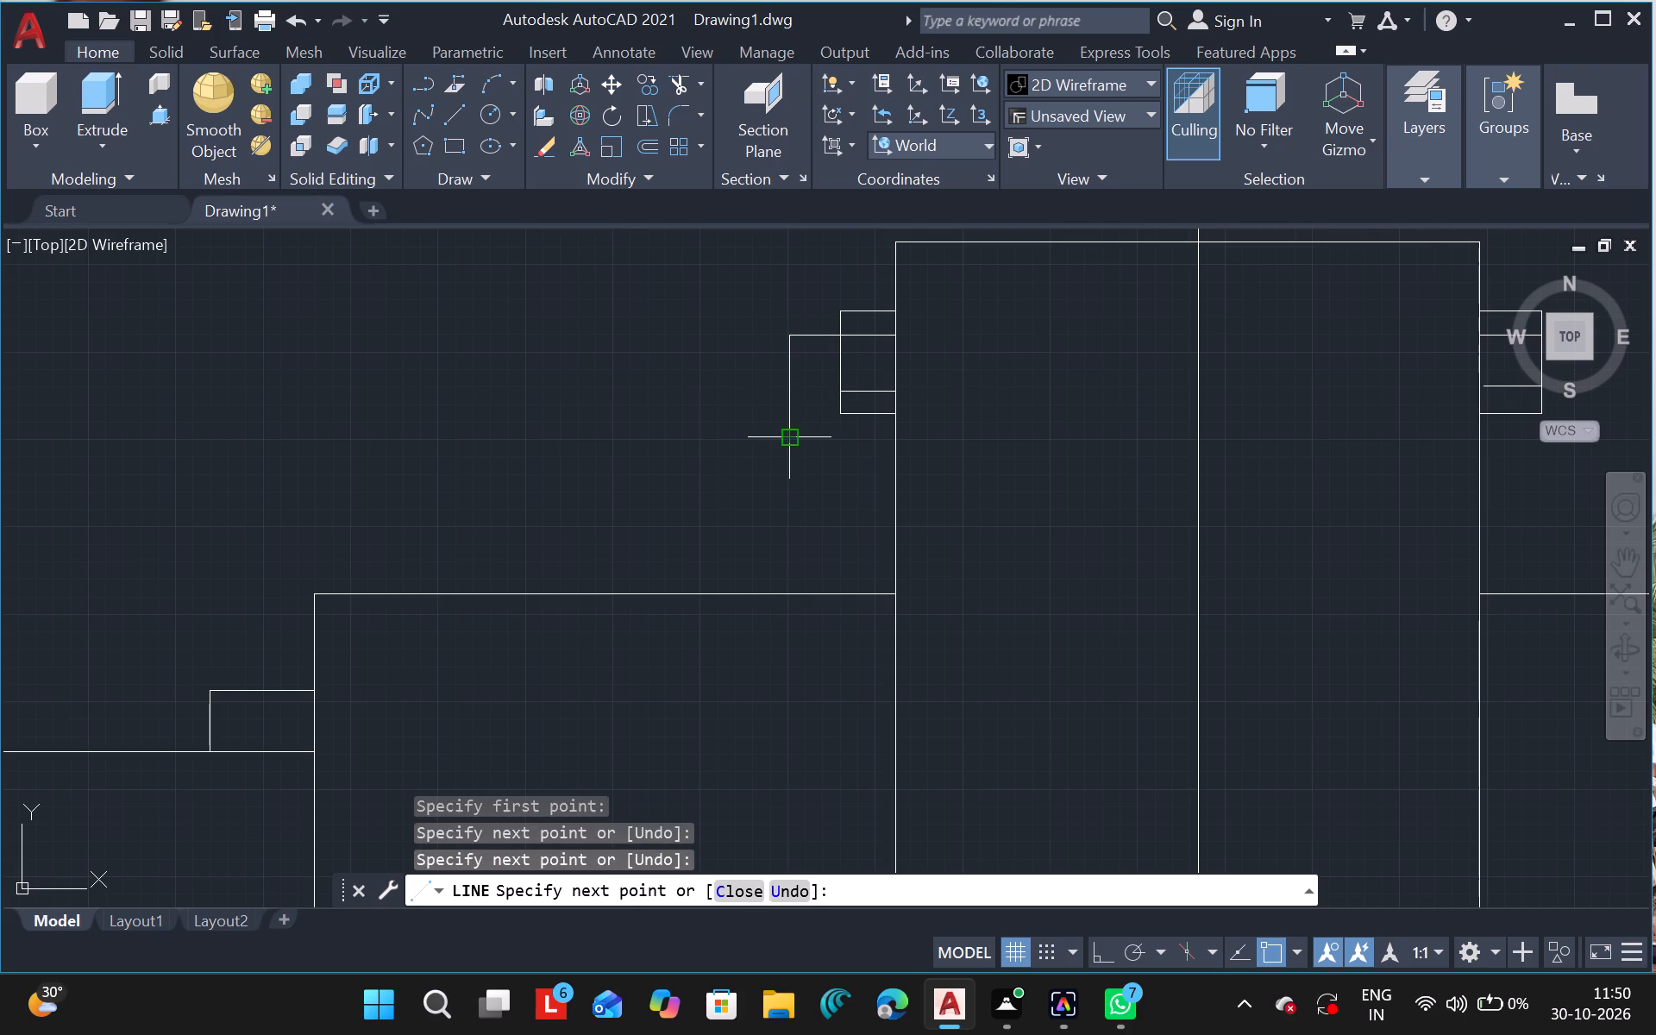
{"action": "key", "text": "Escape"}
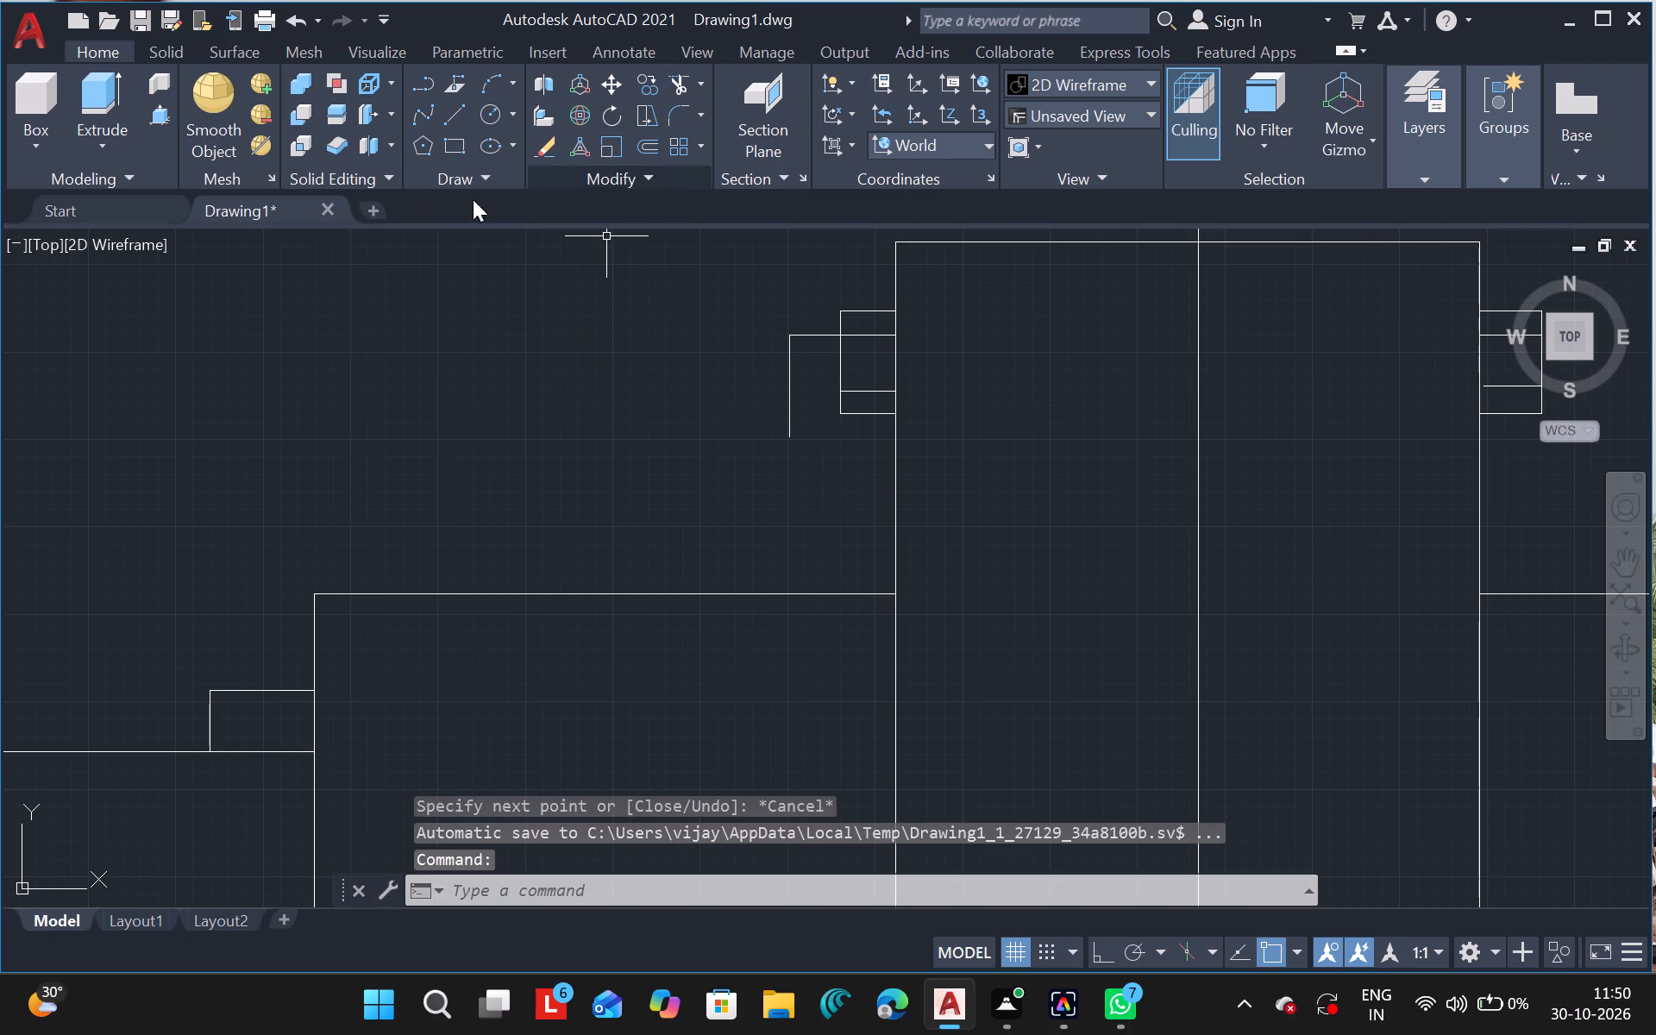
Draw a horizontal line from the left side box's lower band outward to the new vertical line.
{"action": "left_click", "coordinate": [467, 122]}
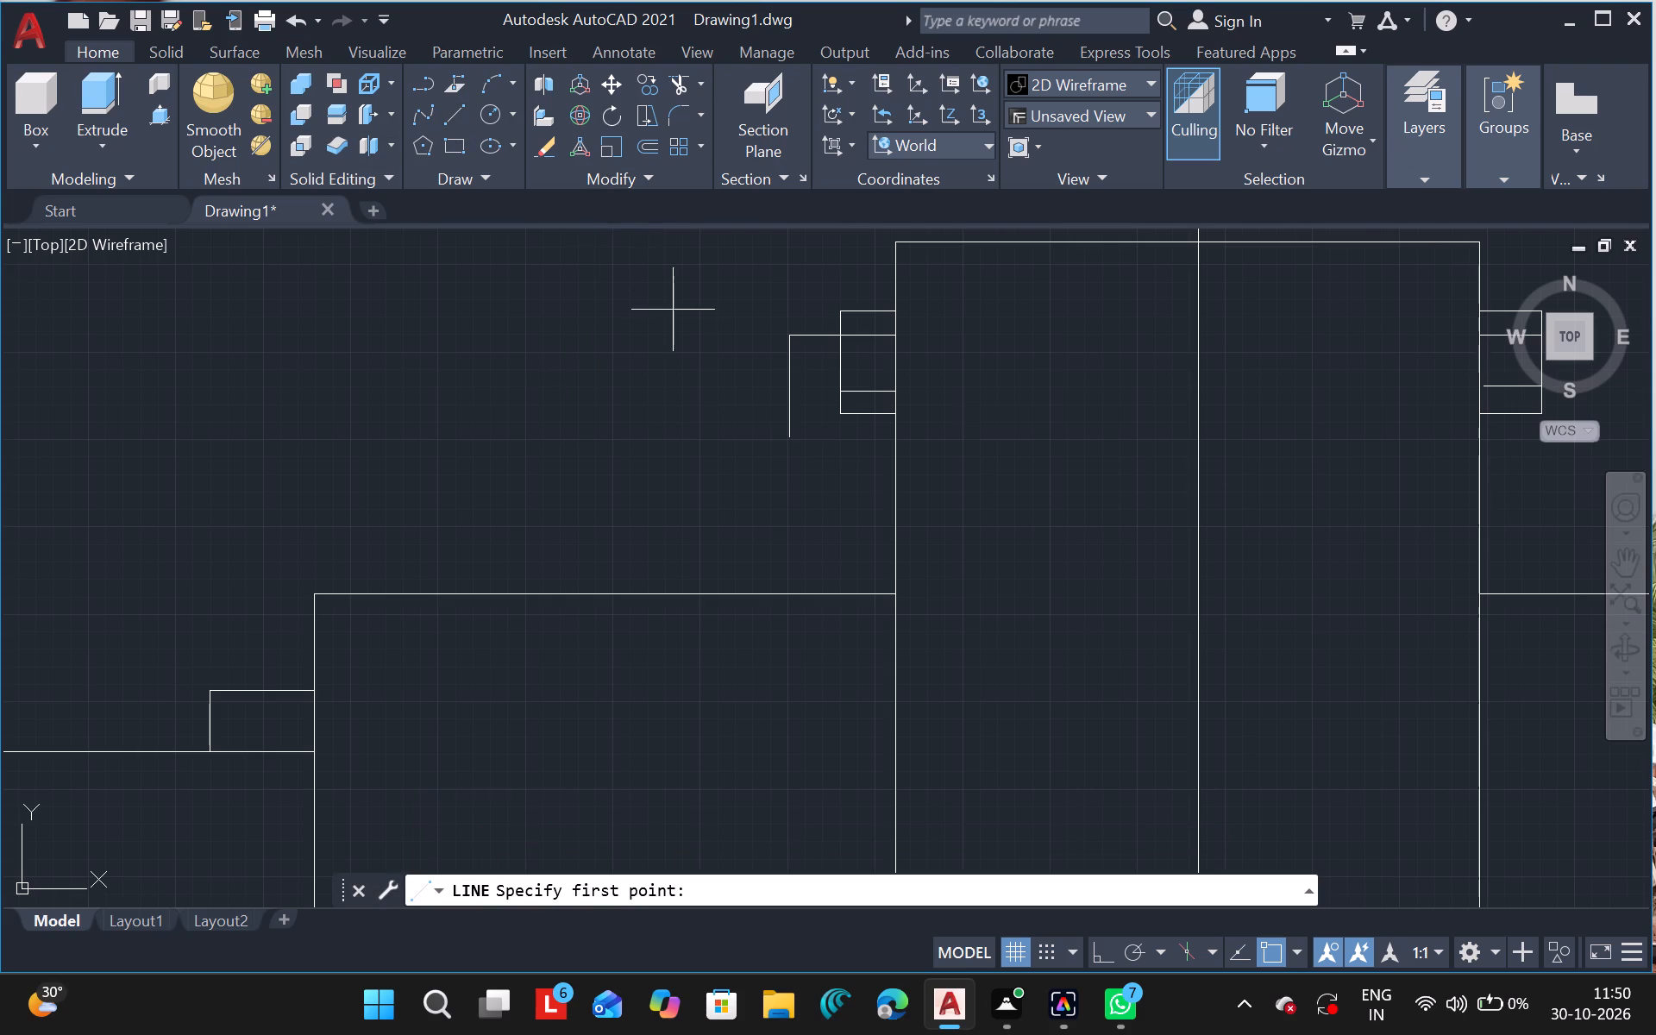
{"action": "left_click_drag", "start_coordinate": [842, 389], "coordinate": [799, 392]}
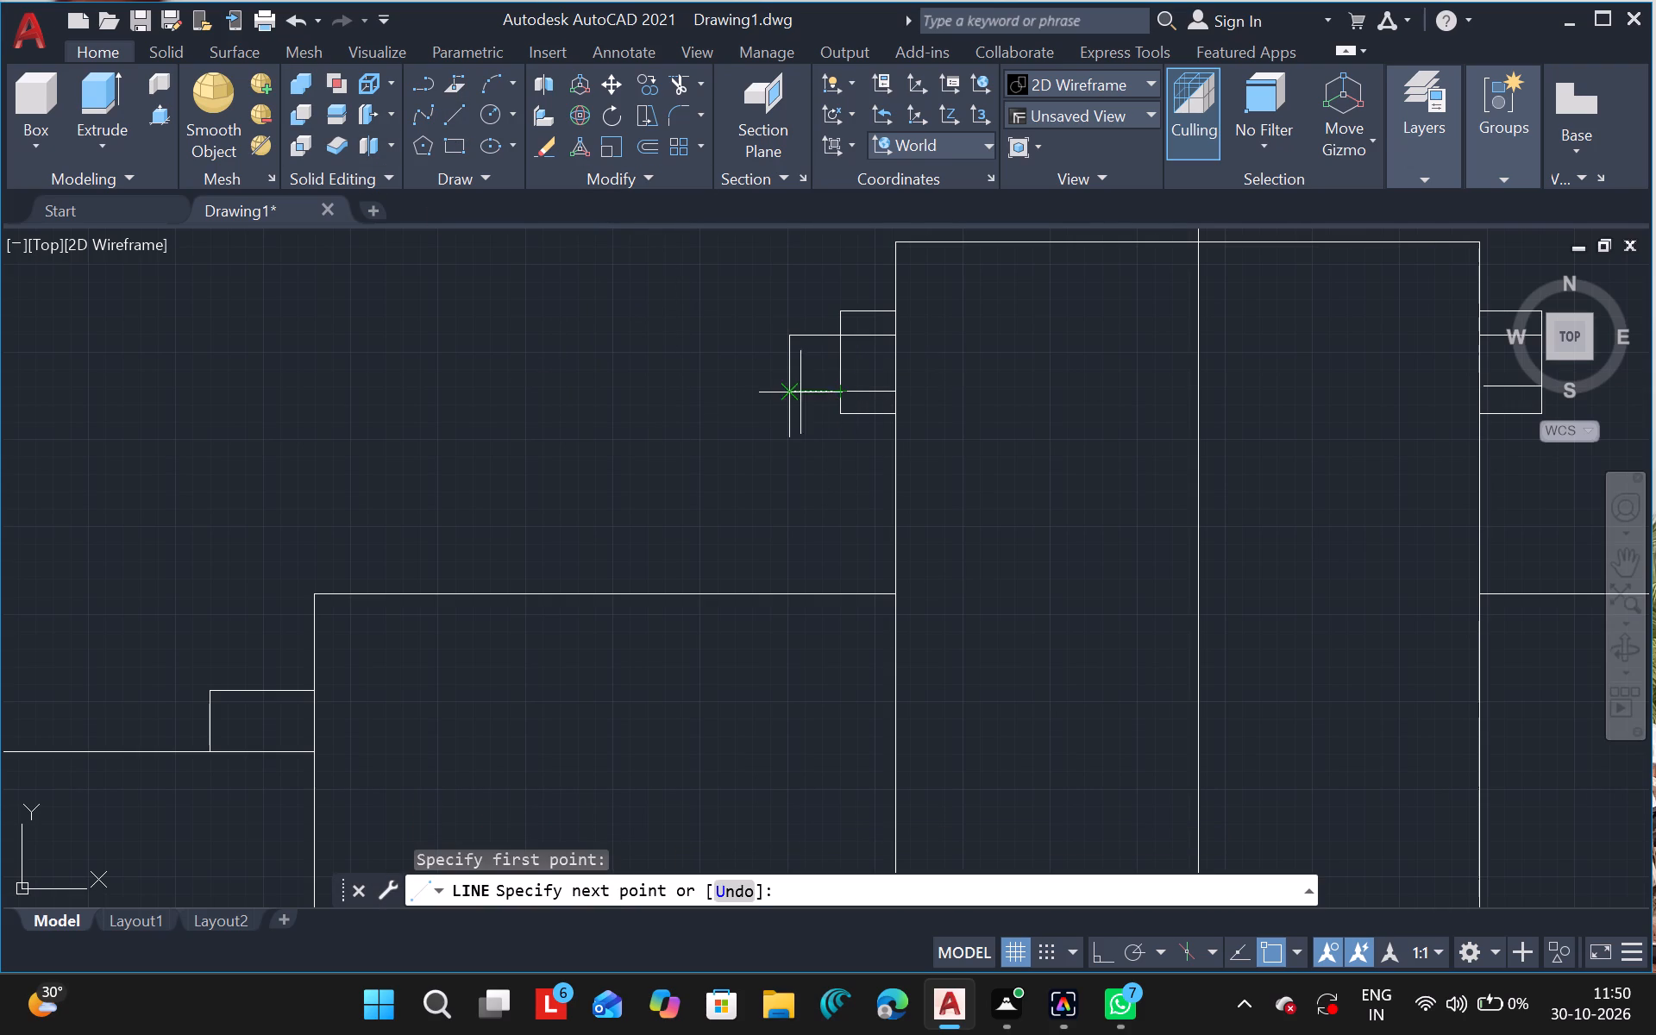
{"action": "left_click_drag", "start_coordinate": [799, 392], "coordinate": [793, 391]}
{"action": "left_click", "coordinate": [793, 391]}
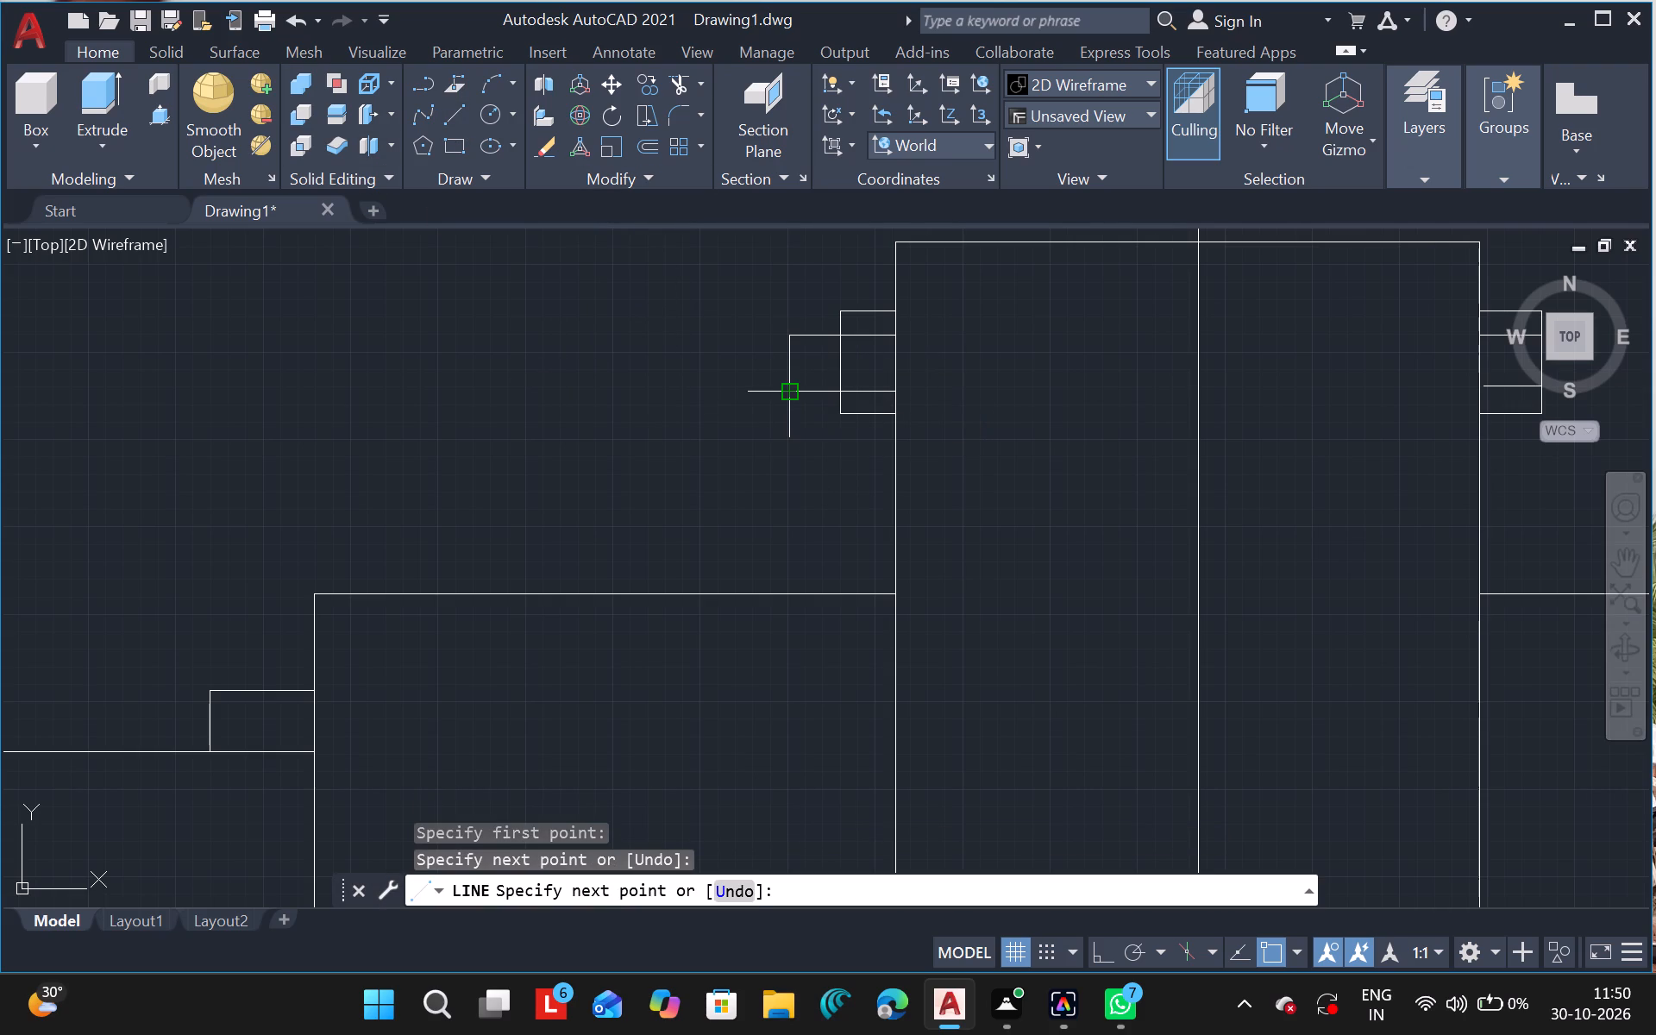
{"action": "key", "text": "Escape"}
Trim the vertical line's overhang below the lower horizontal line to close the left stub rectangle.
{"action": "type", "text": "tr"}
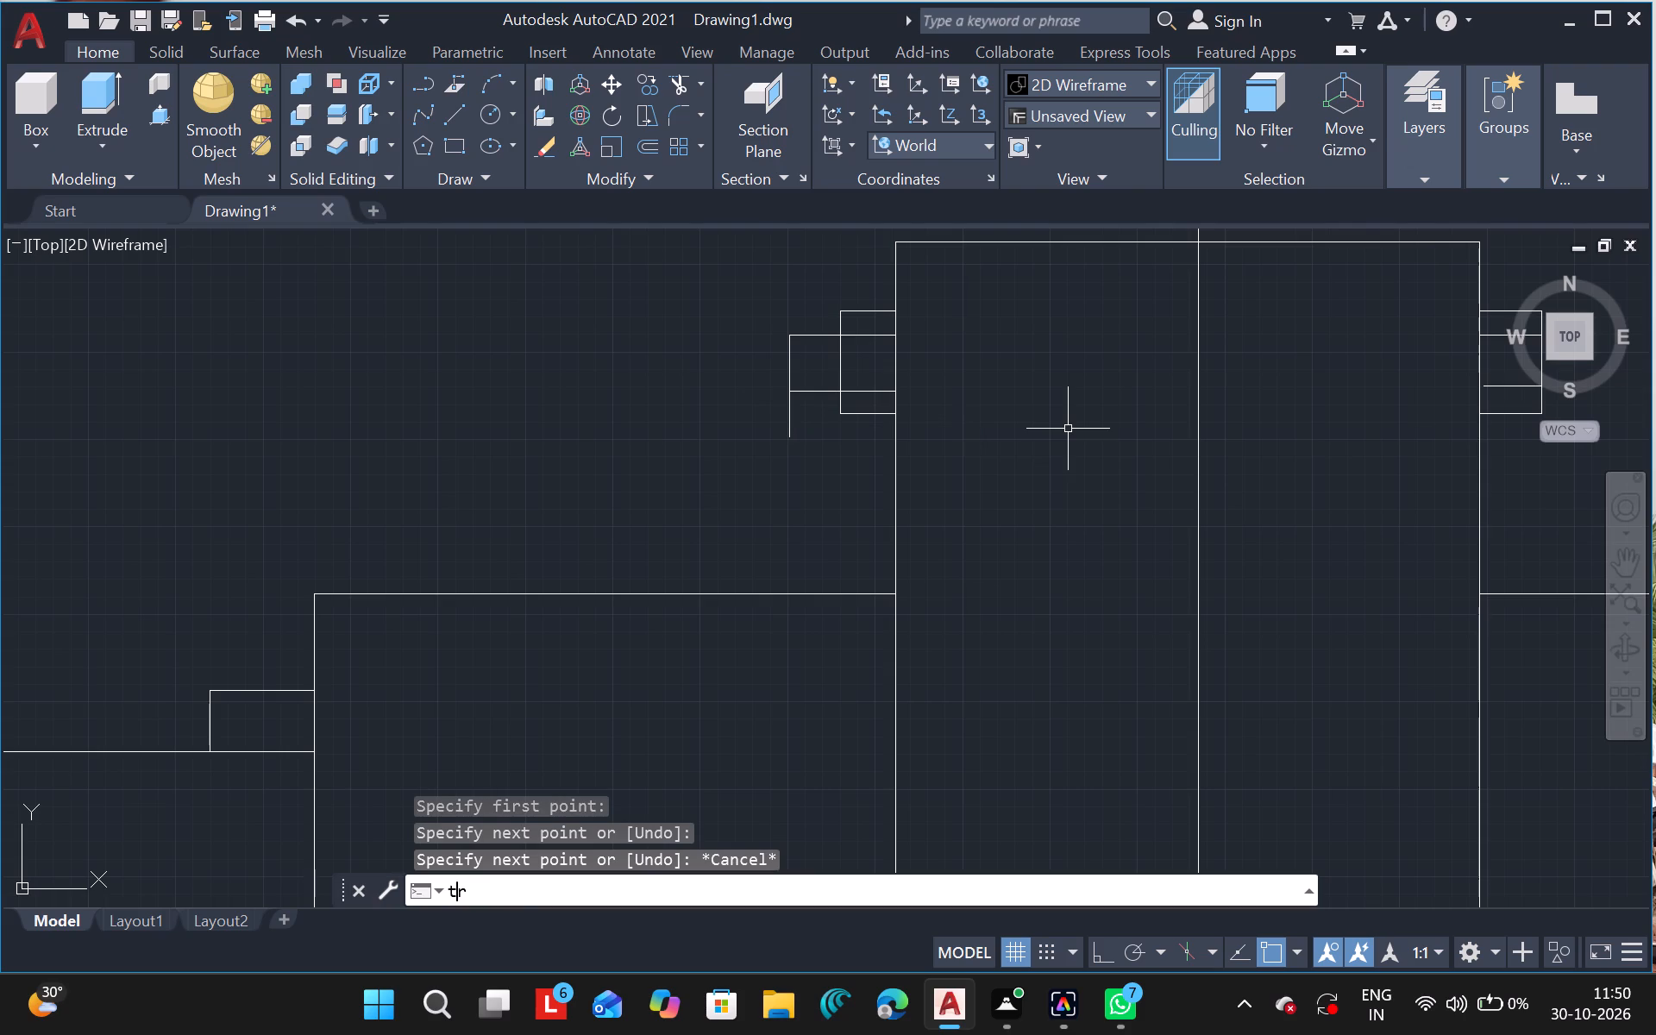
{"action": "left_click", "coordinate": [557, 646]}
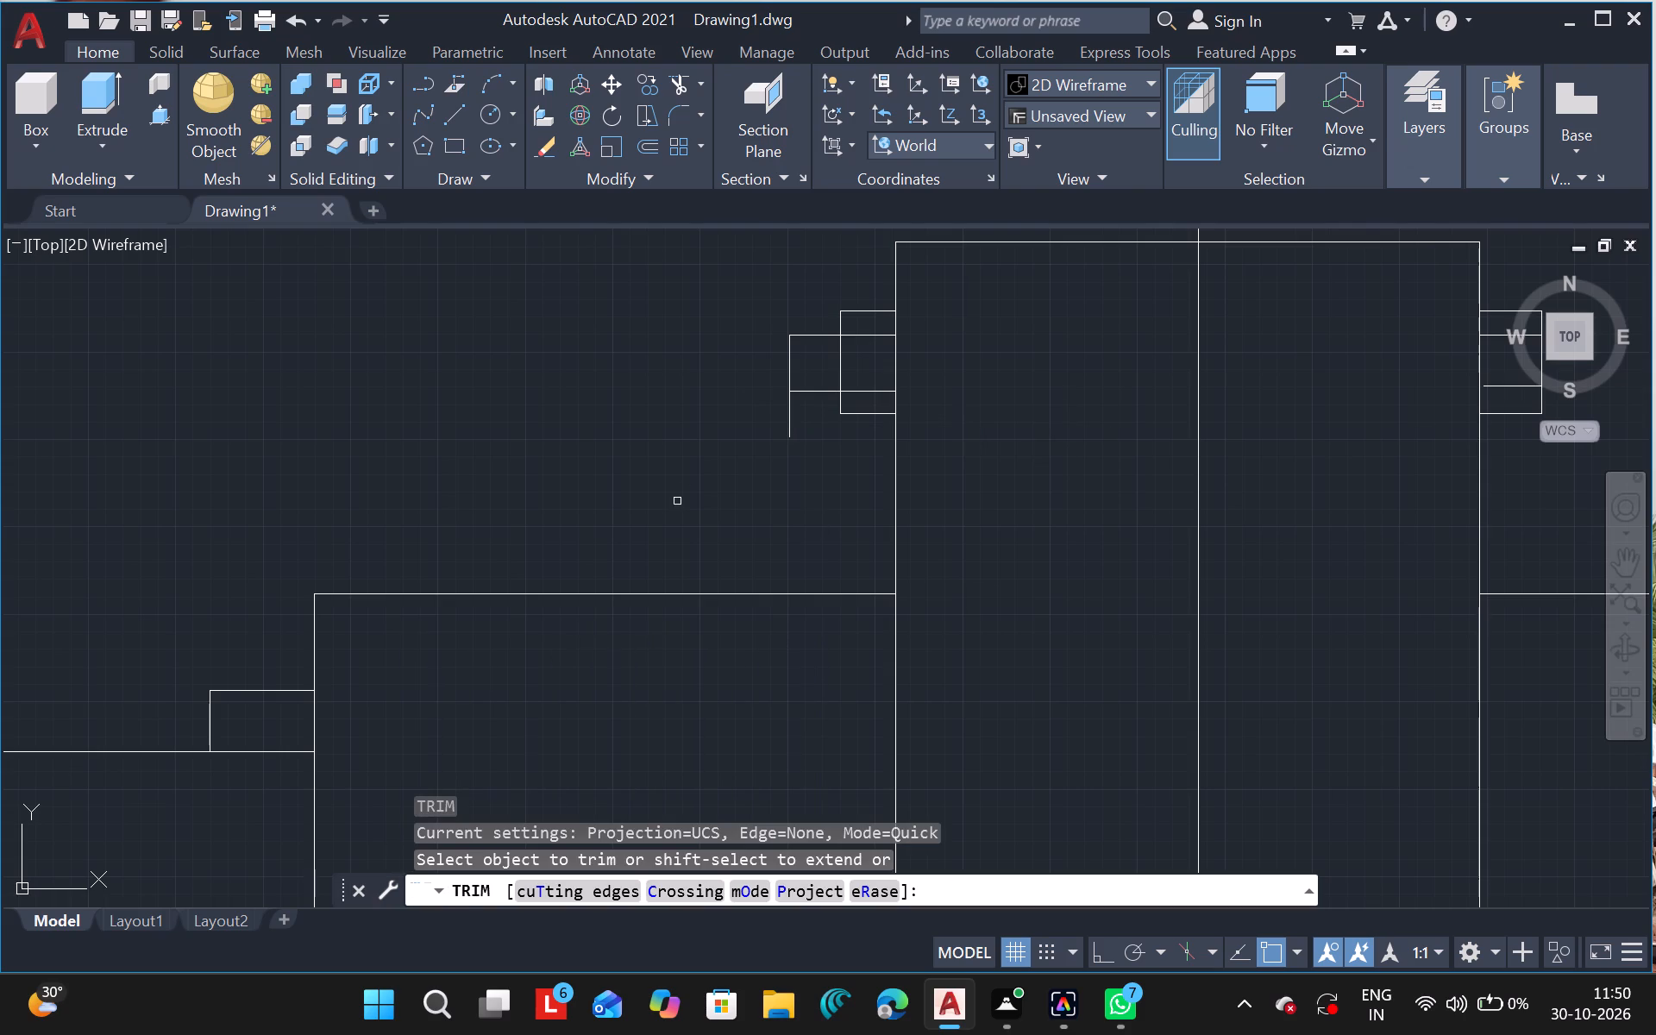
{"action": "left_click", "coordinate": [787, 417]}
{"action": "key", "text": "Escape"}
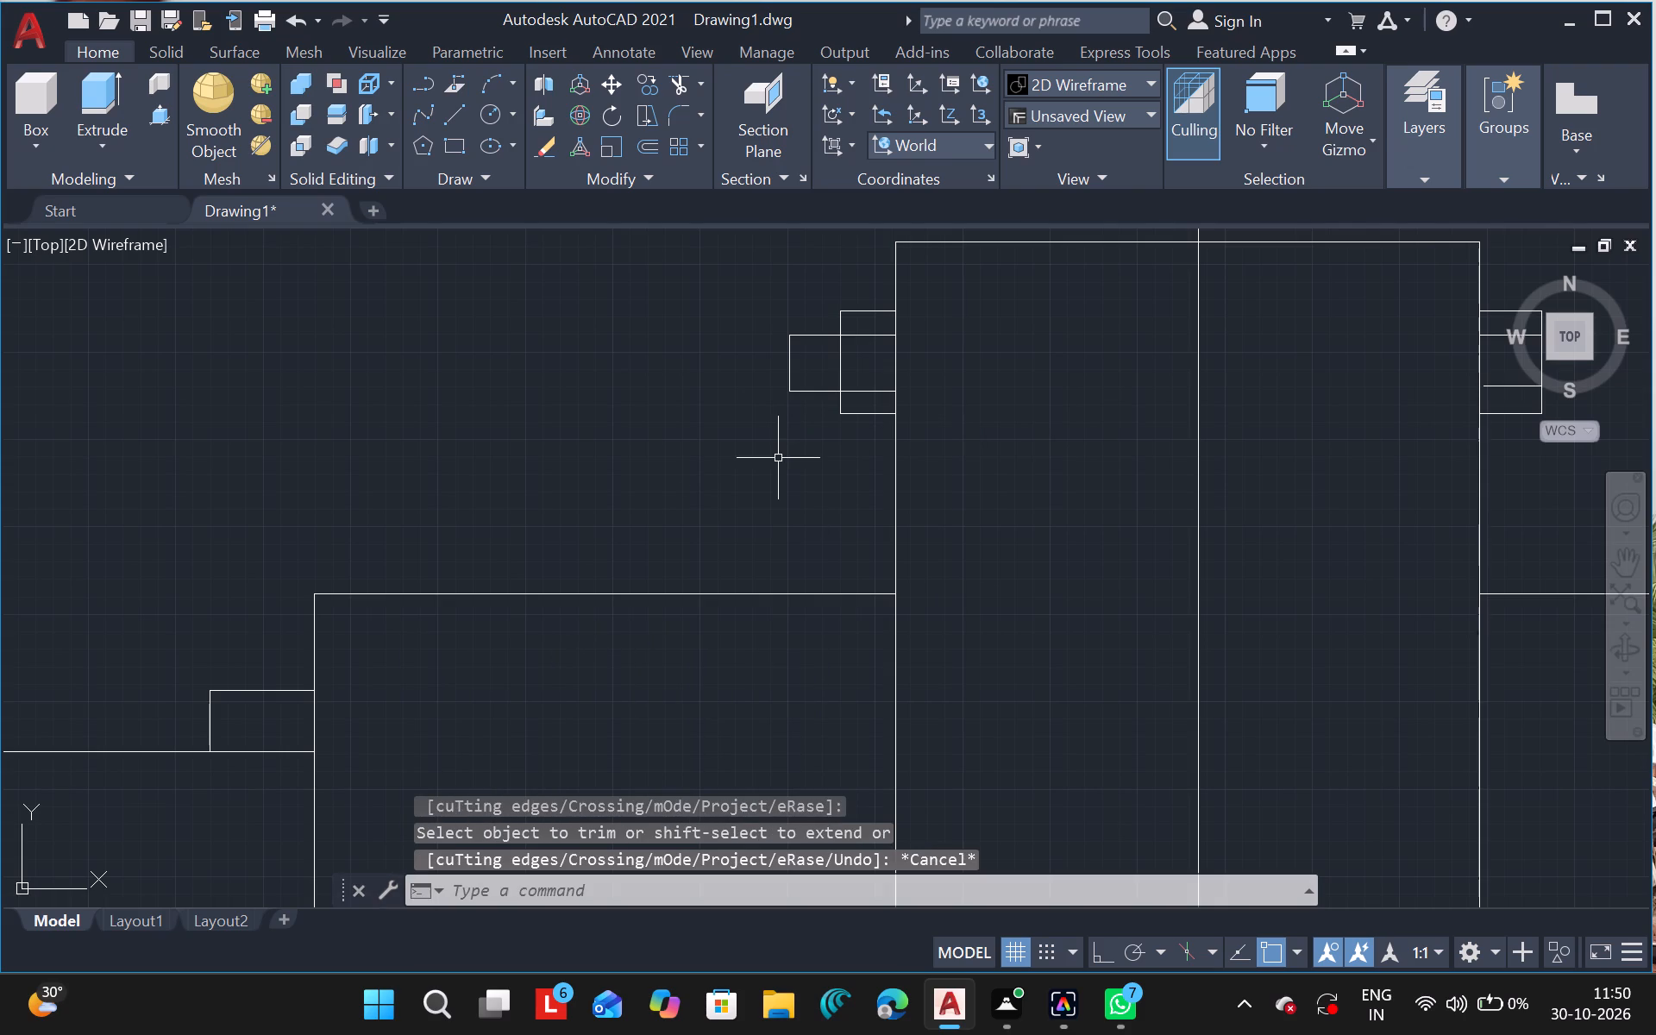
Draw a matching stub about 32 units wide outward from the right side box, between its upper and lower band lines.
{"action": "scroll", "coordinate": [778, 458], "scroll_direction": "down", "scroll_amount": 2, "text": "ctrl"}
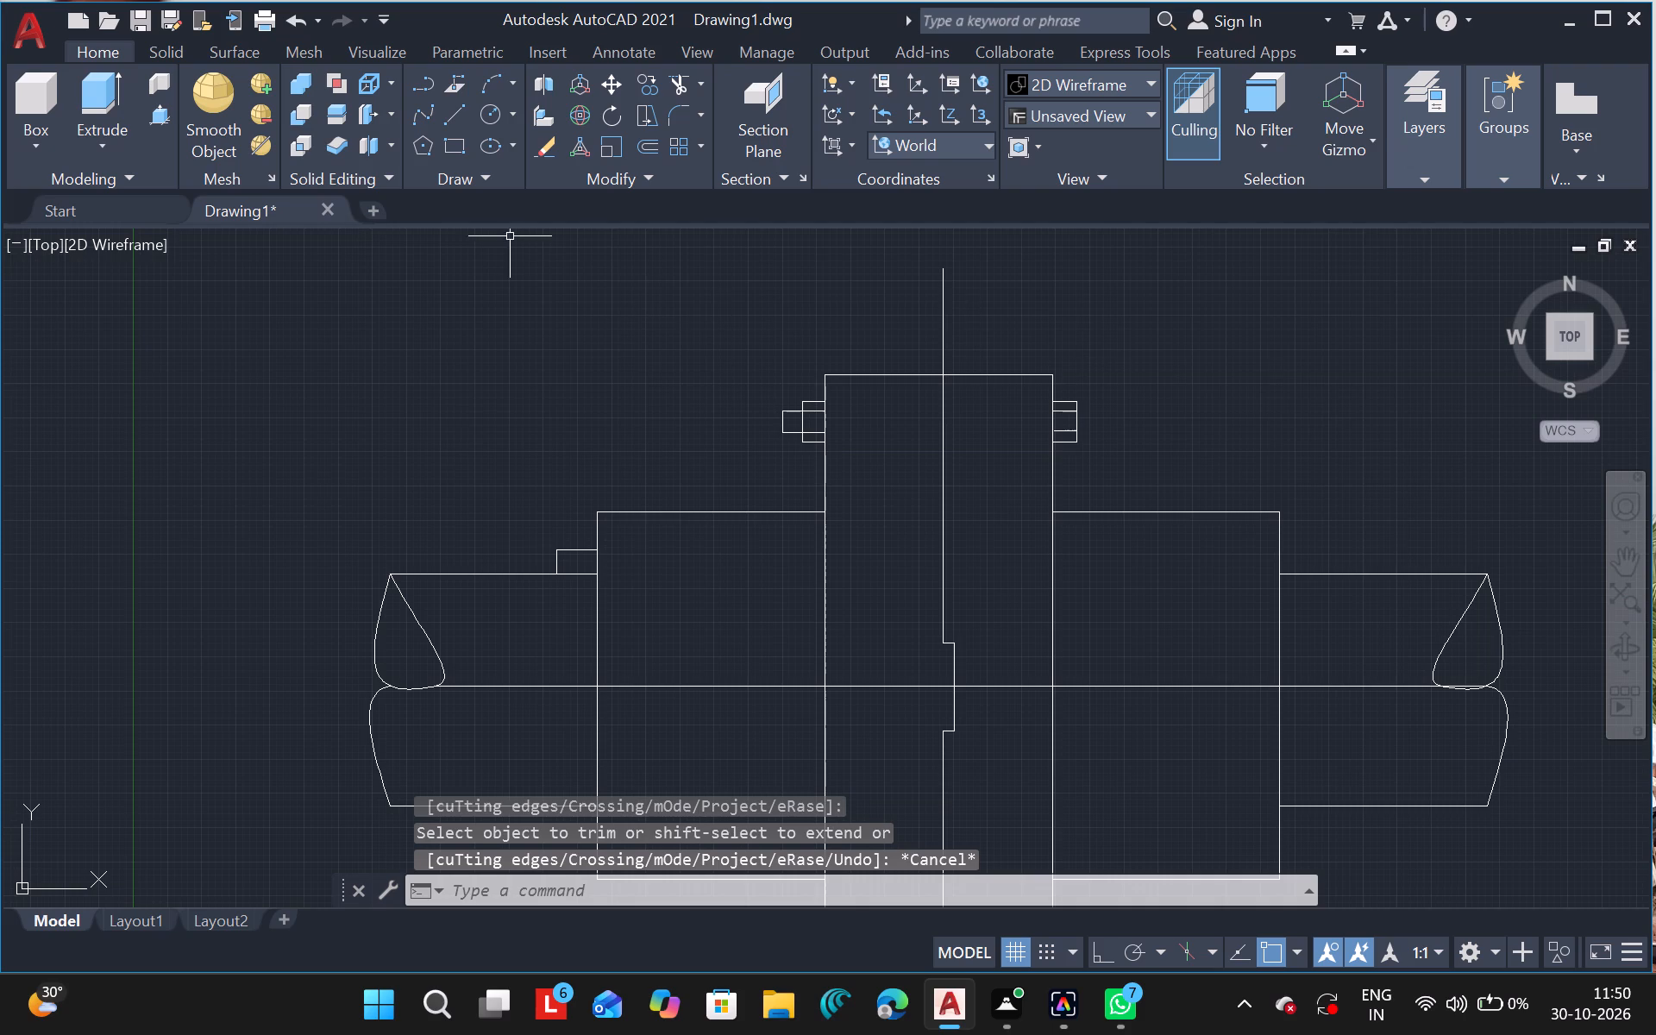
{"action": "left_click", "coordinate": [465, 107]}
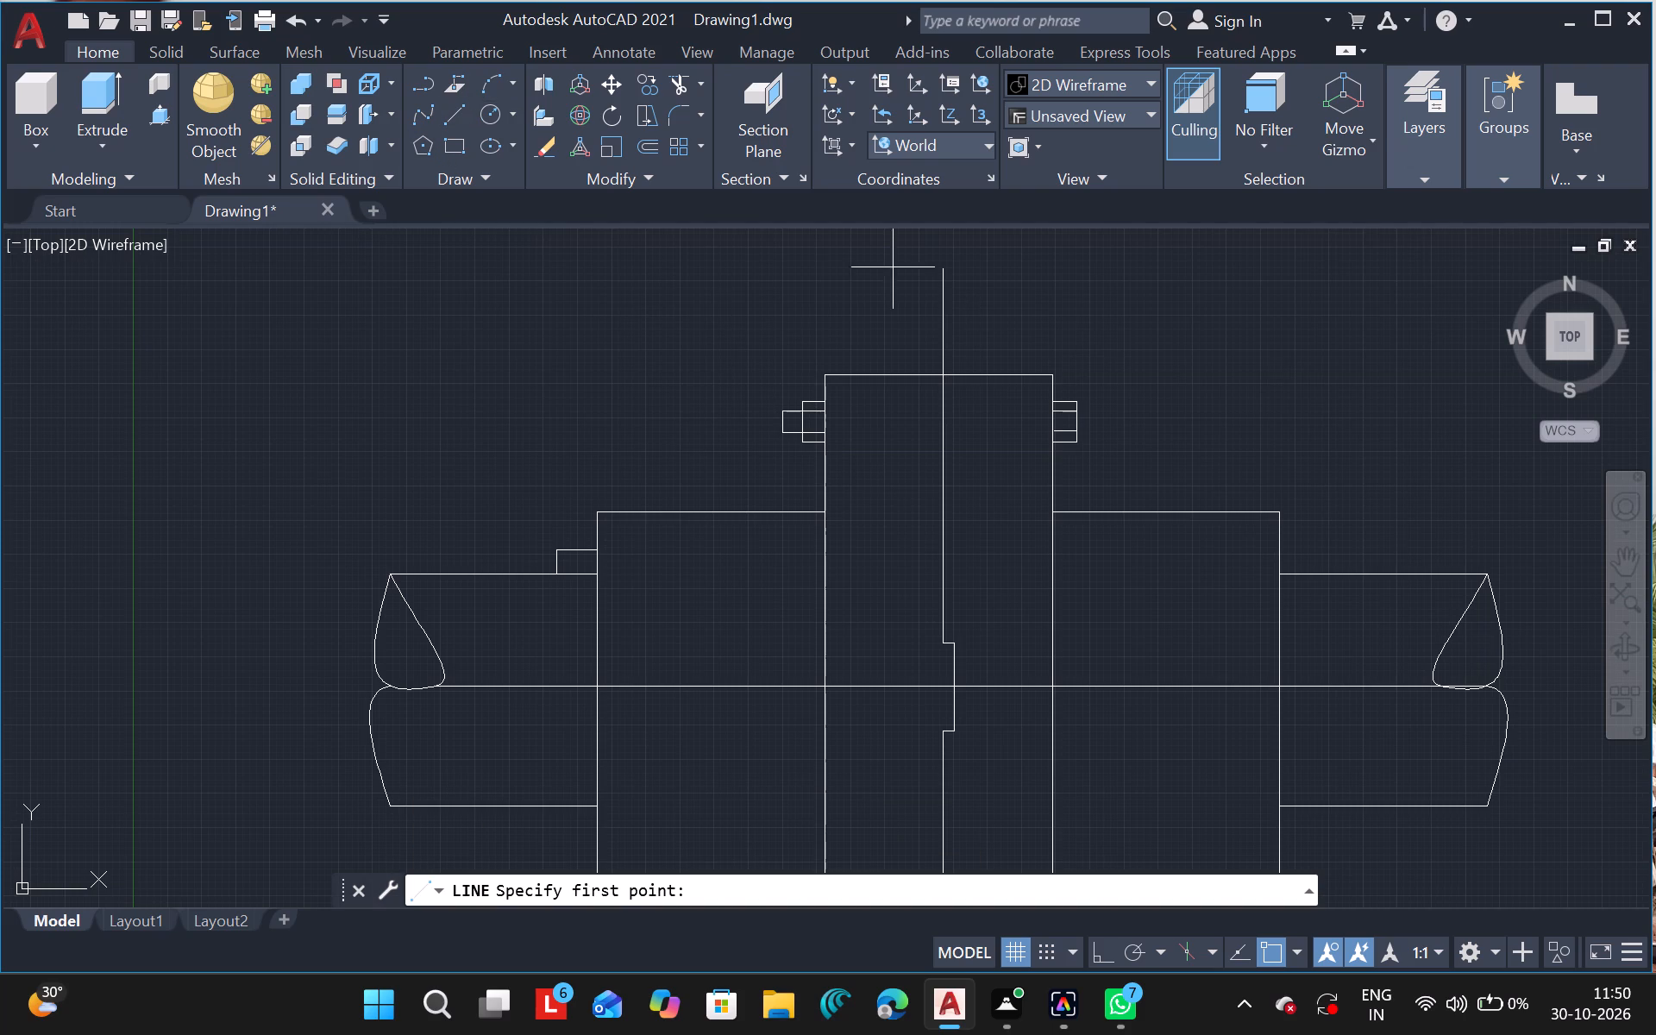
{"action": "scroll", "coordinate": [1104, 420], "scroll_direction": "up", "scroll_amount": 3, "text": "ctrl"}
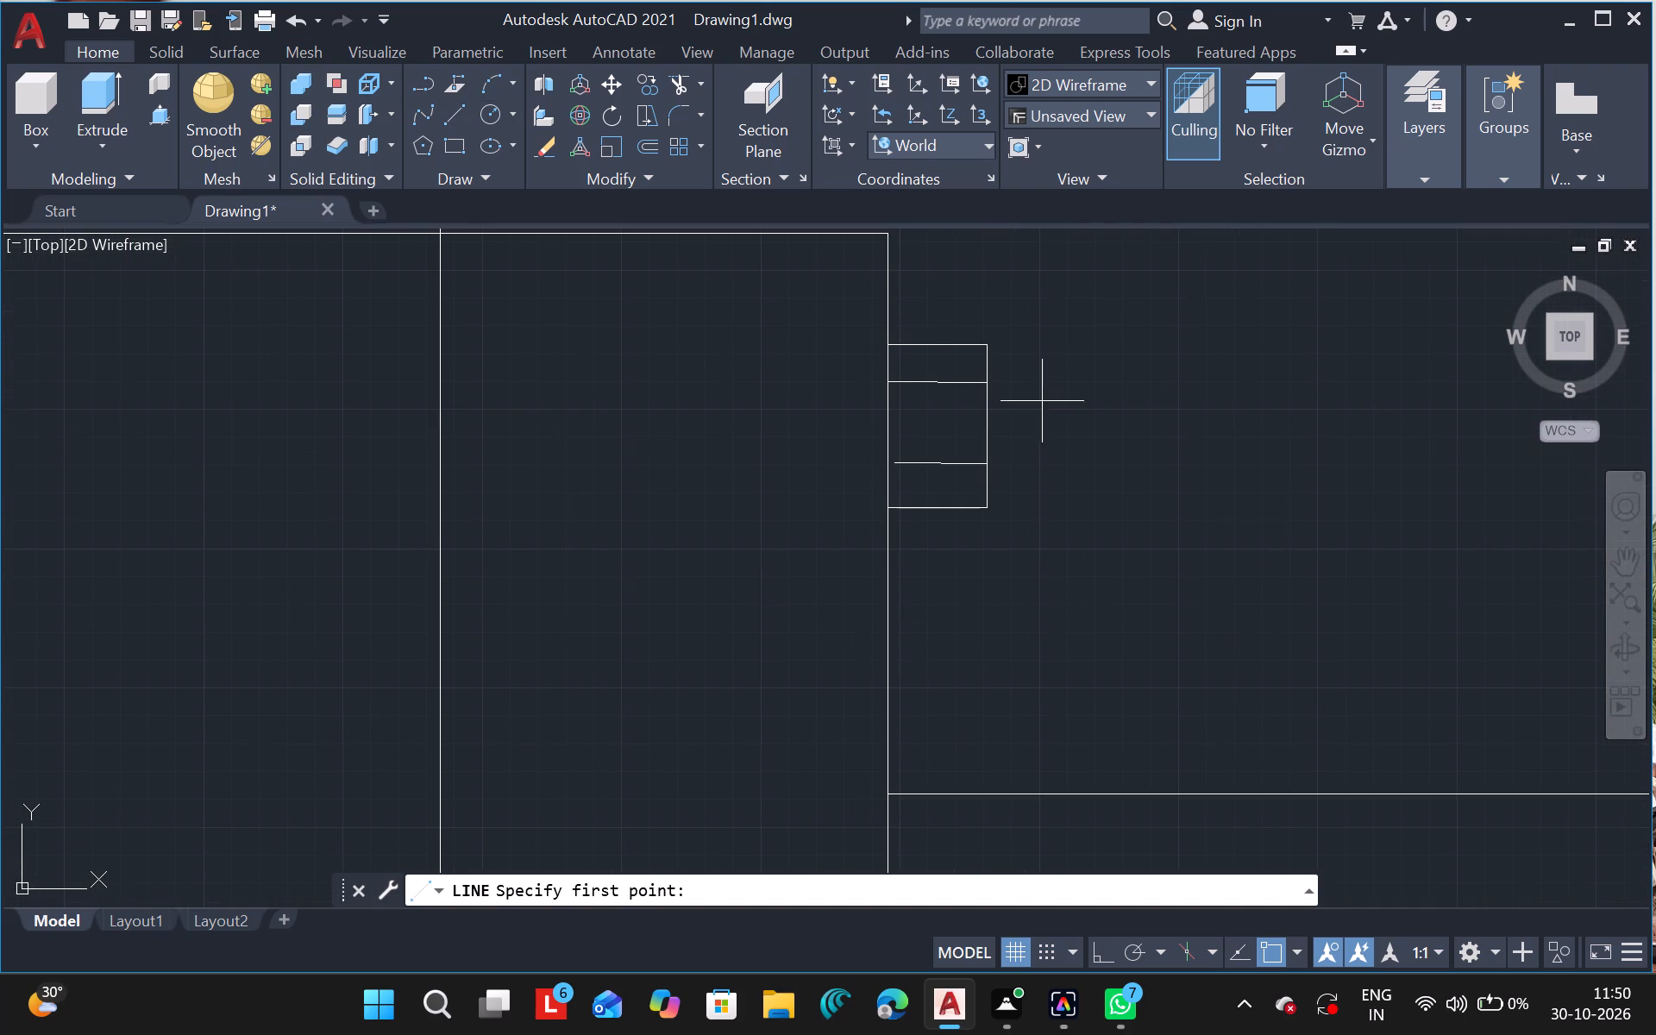
{"action": "left_click_drag", "start_coordinate": [985, 382], "coordinate": [1069, 373]}
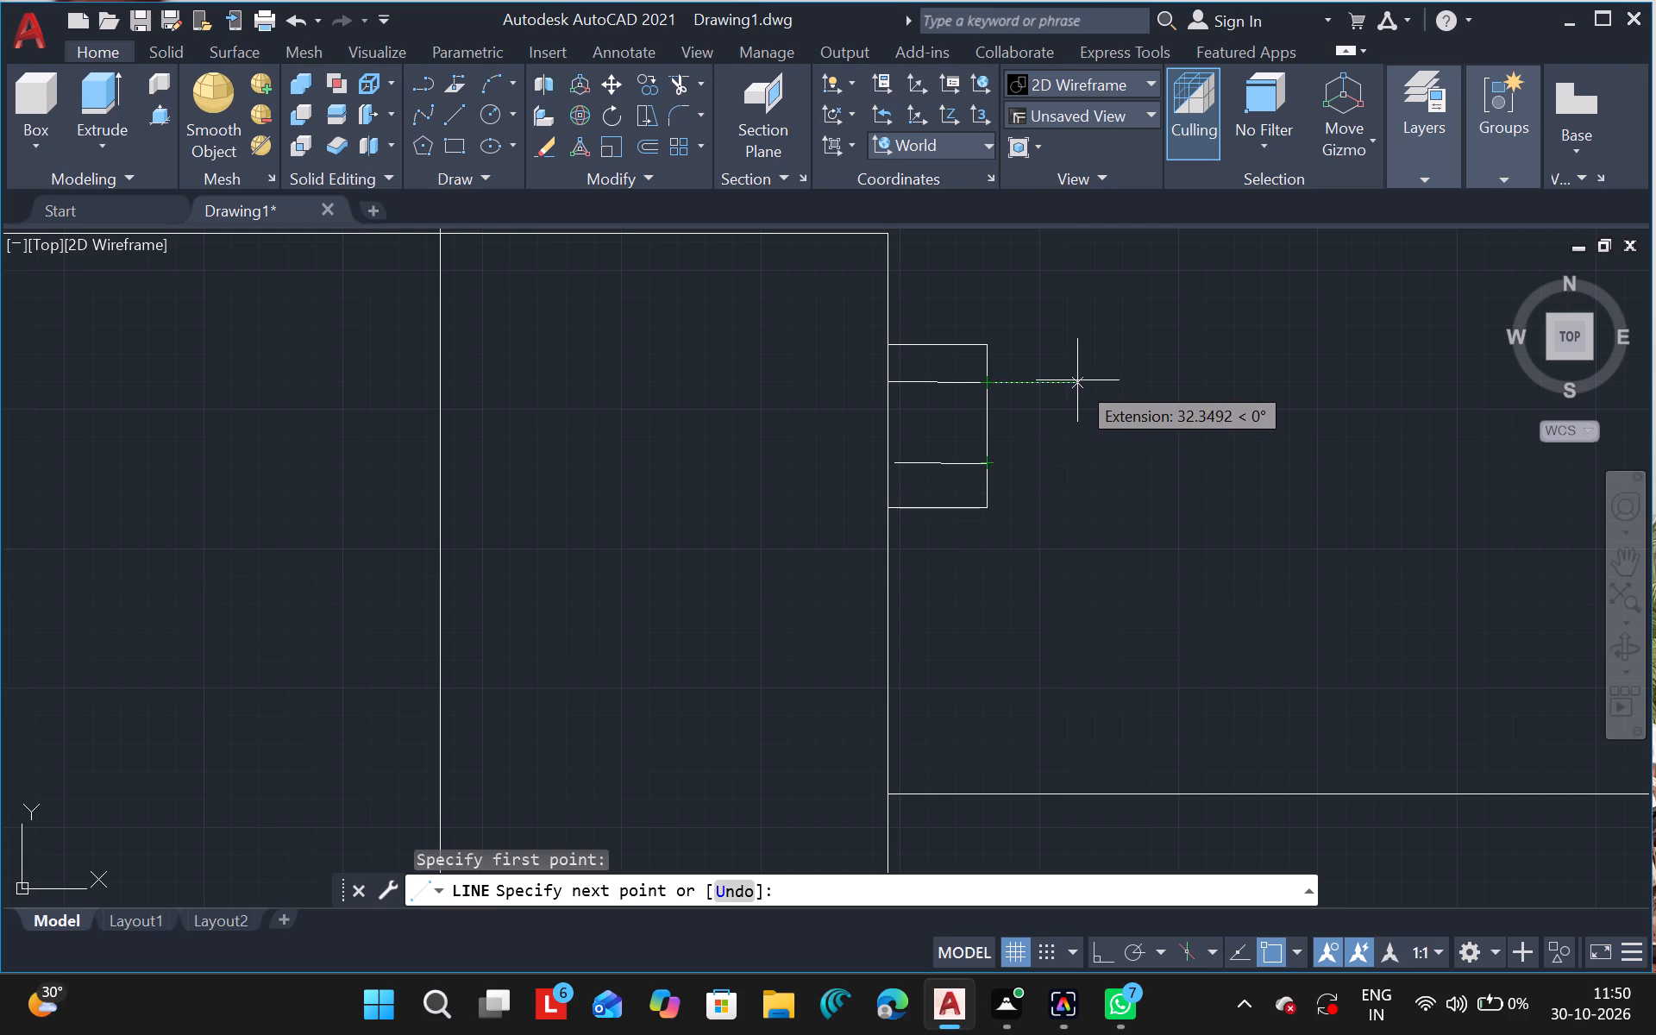
{"action": "left_click_drag", "start_coordinate": [1077, 383], "coordinate": [1085, 467]}
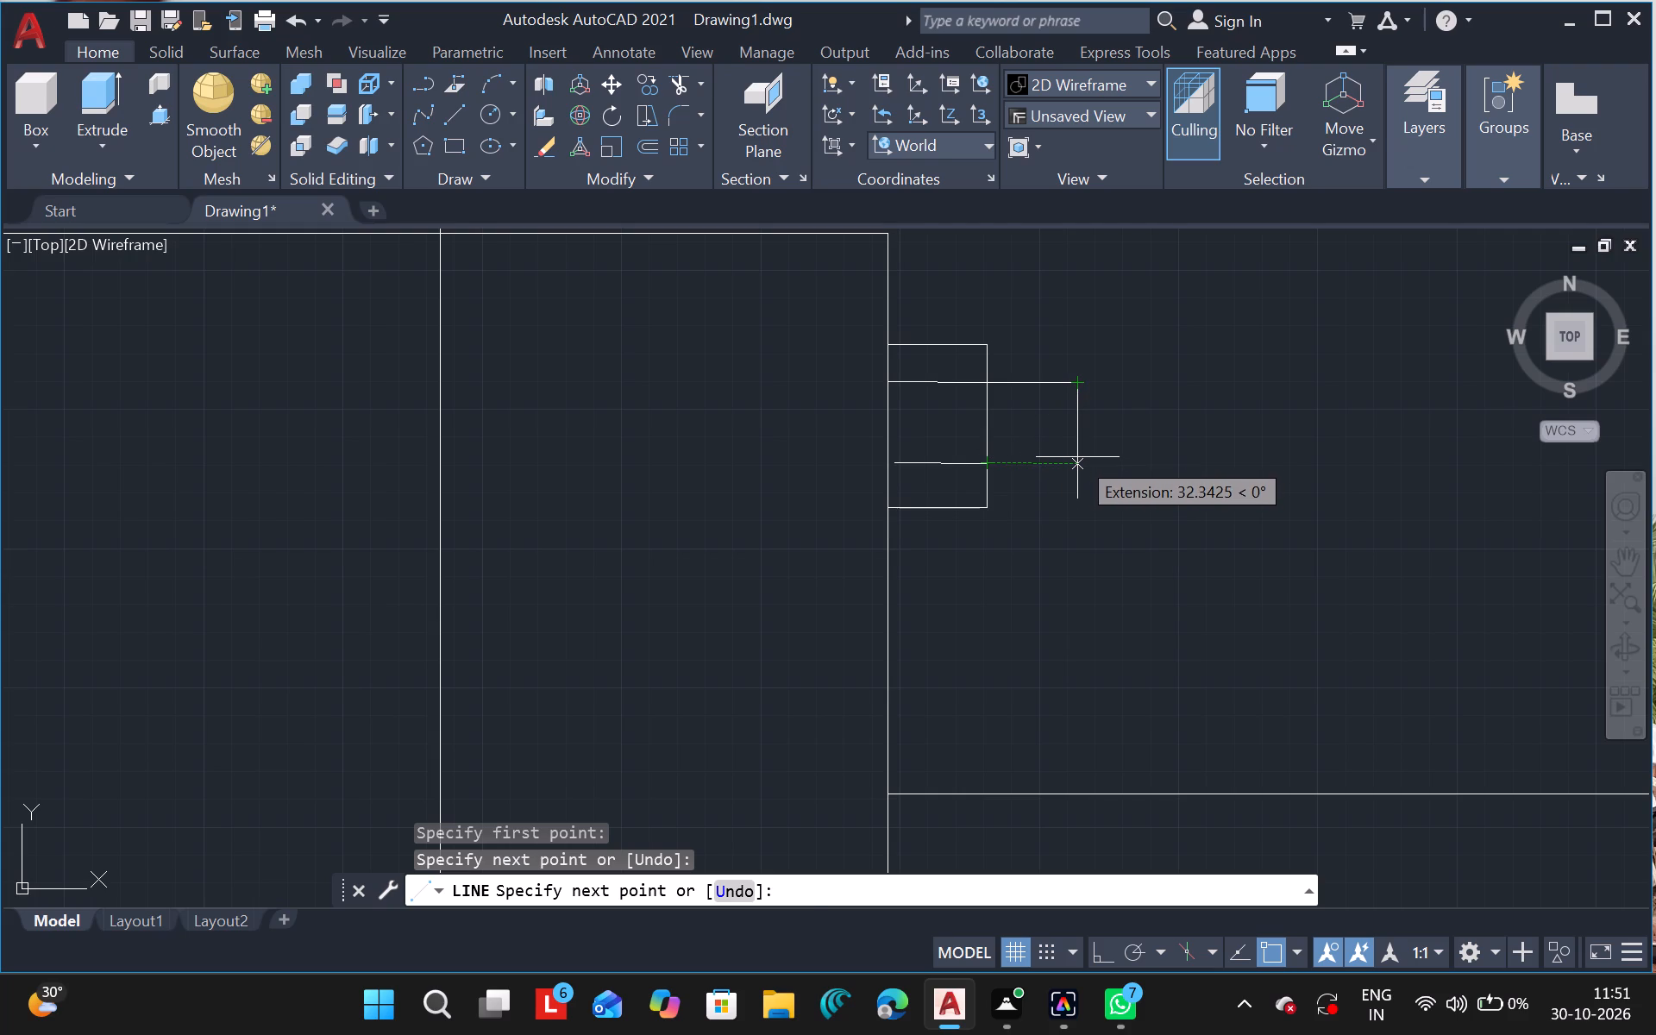
{"action": "left_click", "coordinate": [1077, 457]}
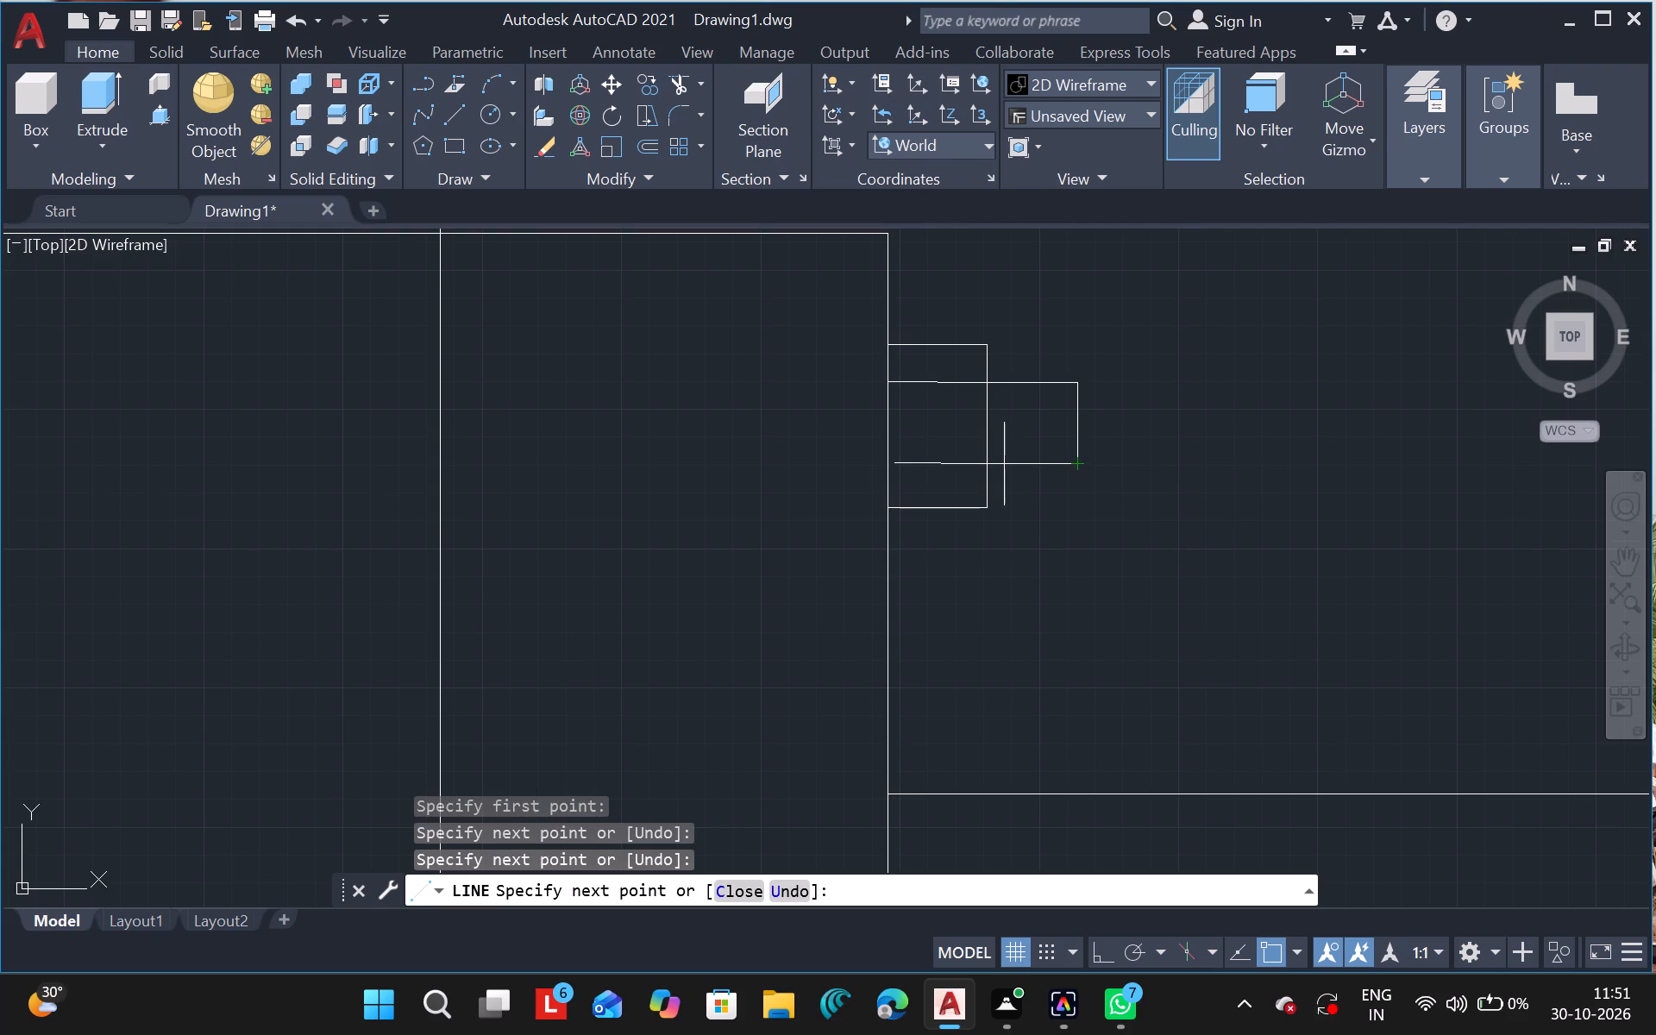
{"action": "left_click", "coordinate": [988, 464]}
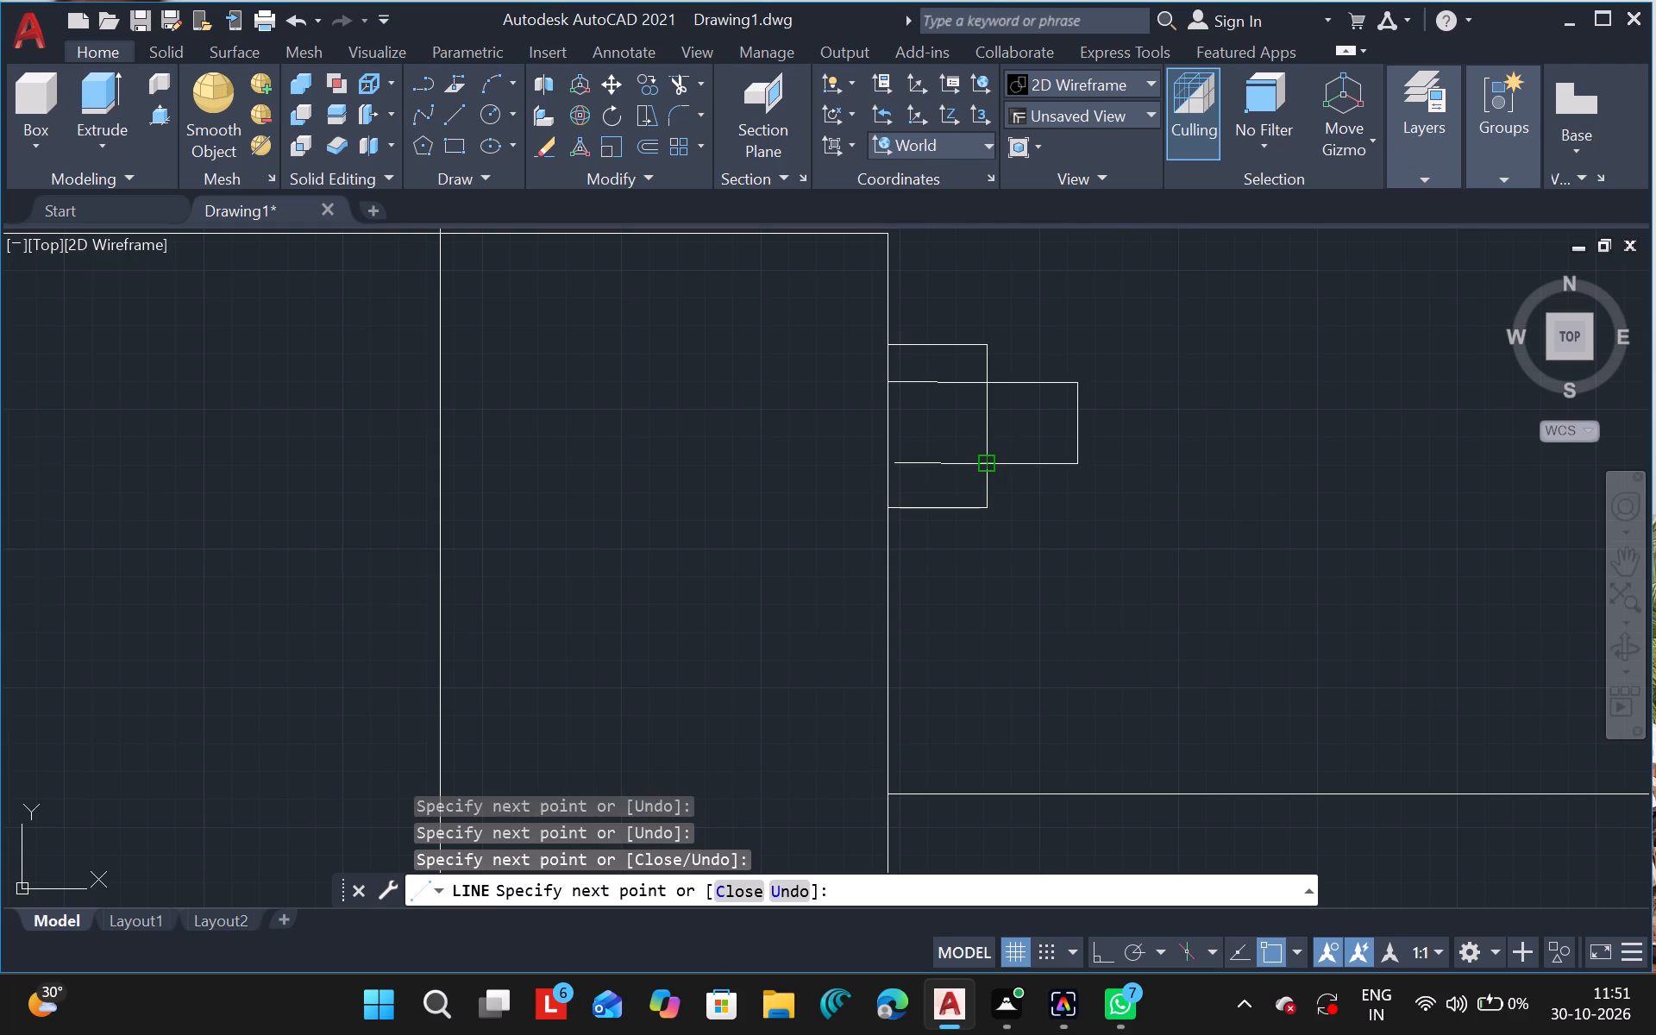
{"action": "key", "text": "Escape"}
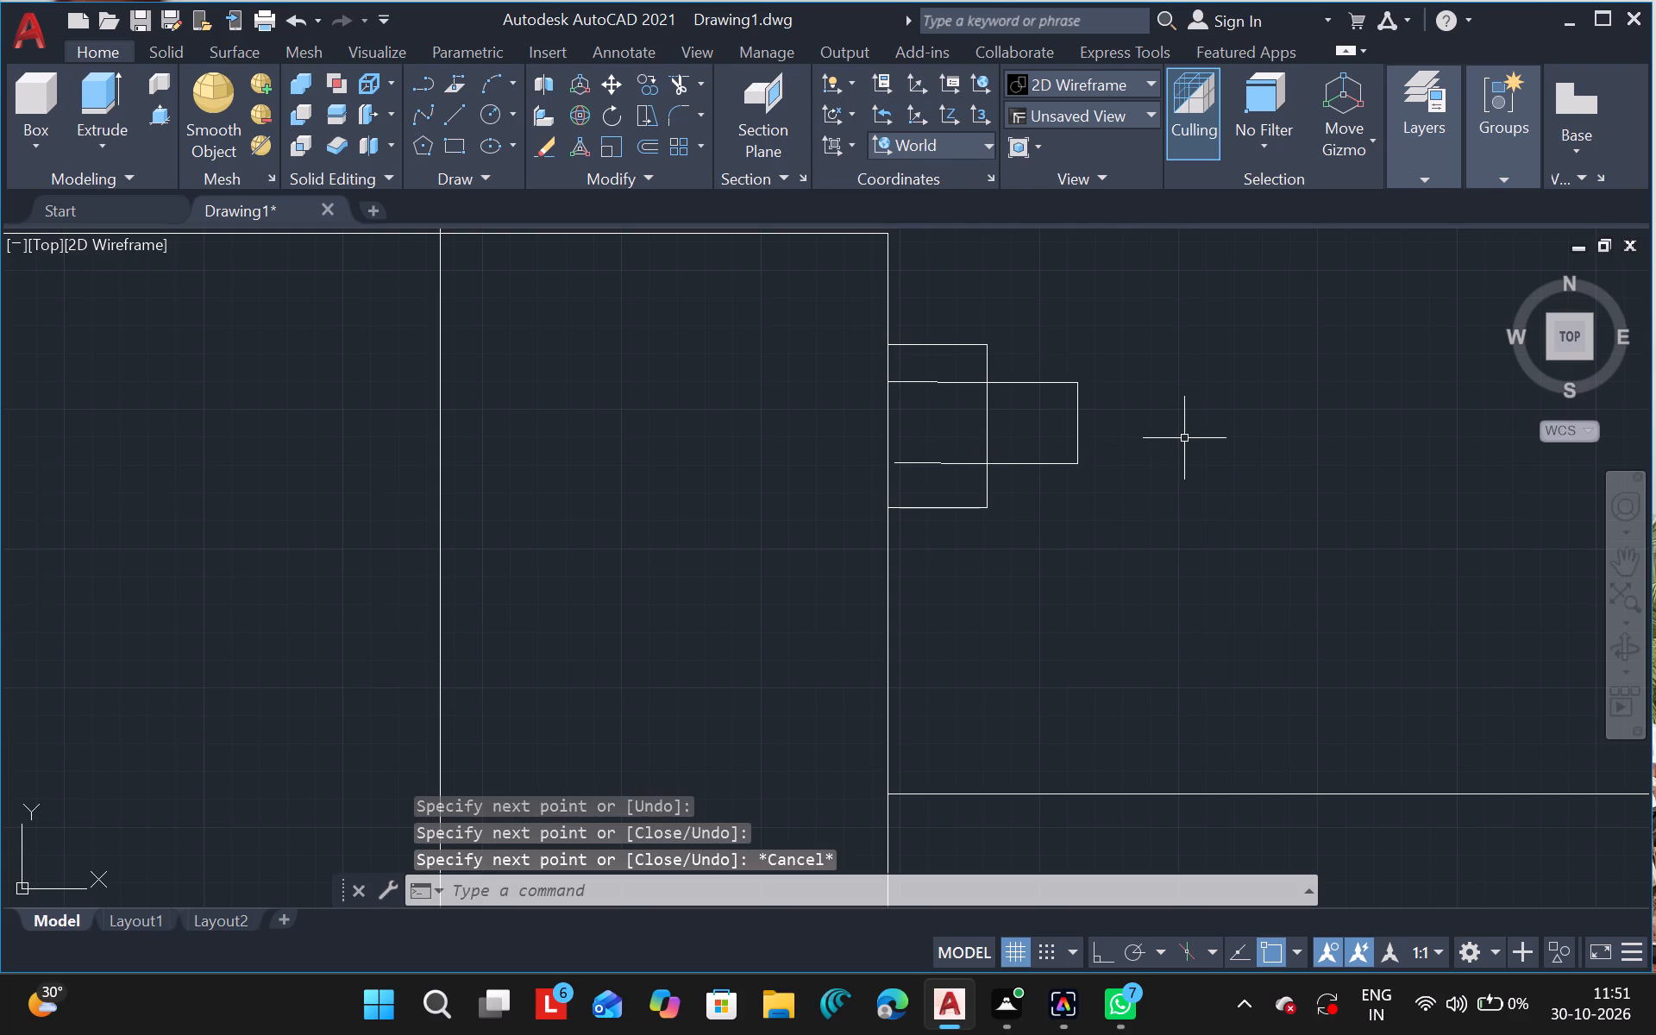
Delete the lower band line inside the right side box.
{"action": "left_click", "coordinate": [929, 465]}
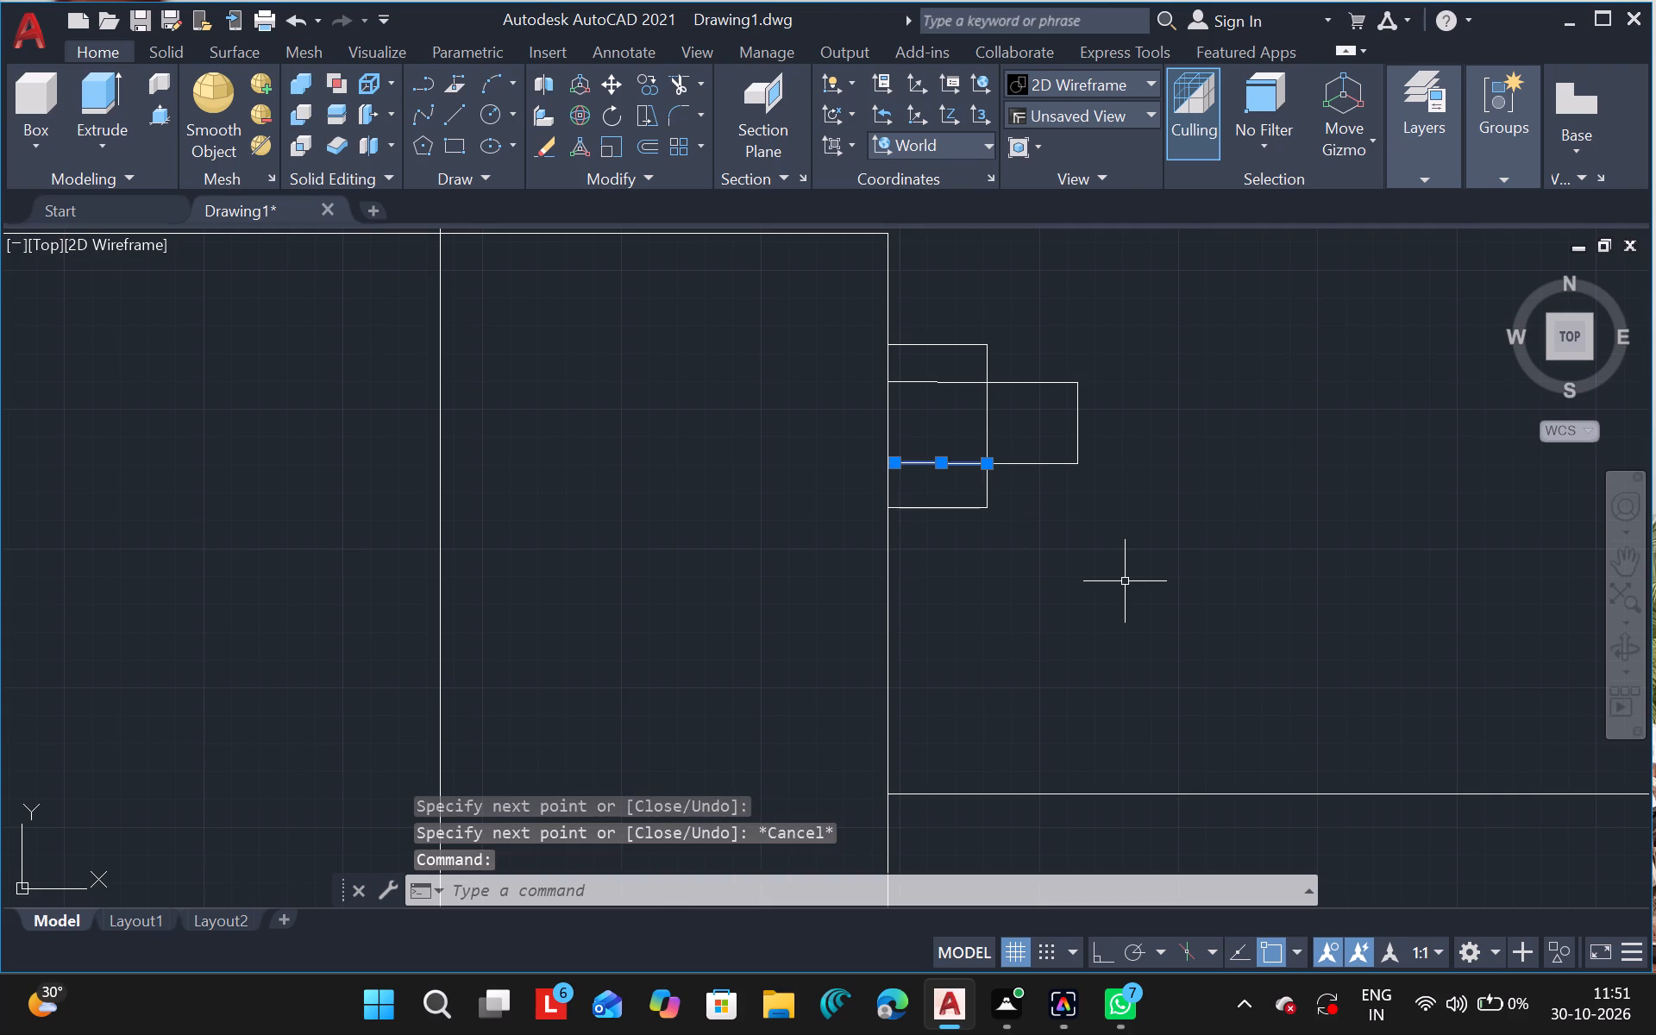
{"action": "key", "text": "Delete"}
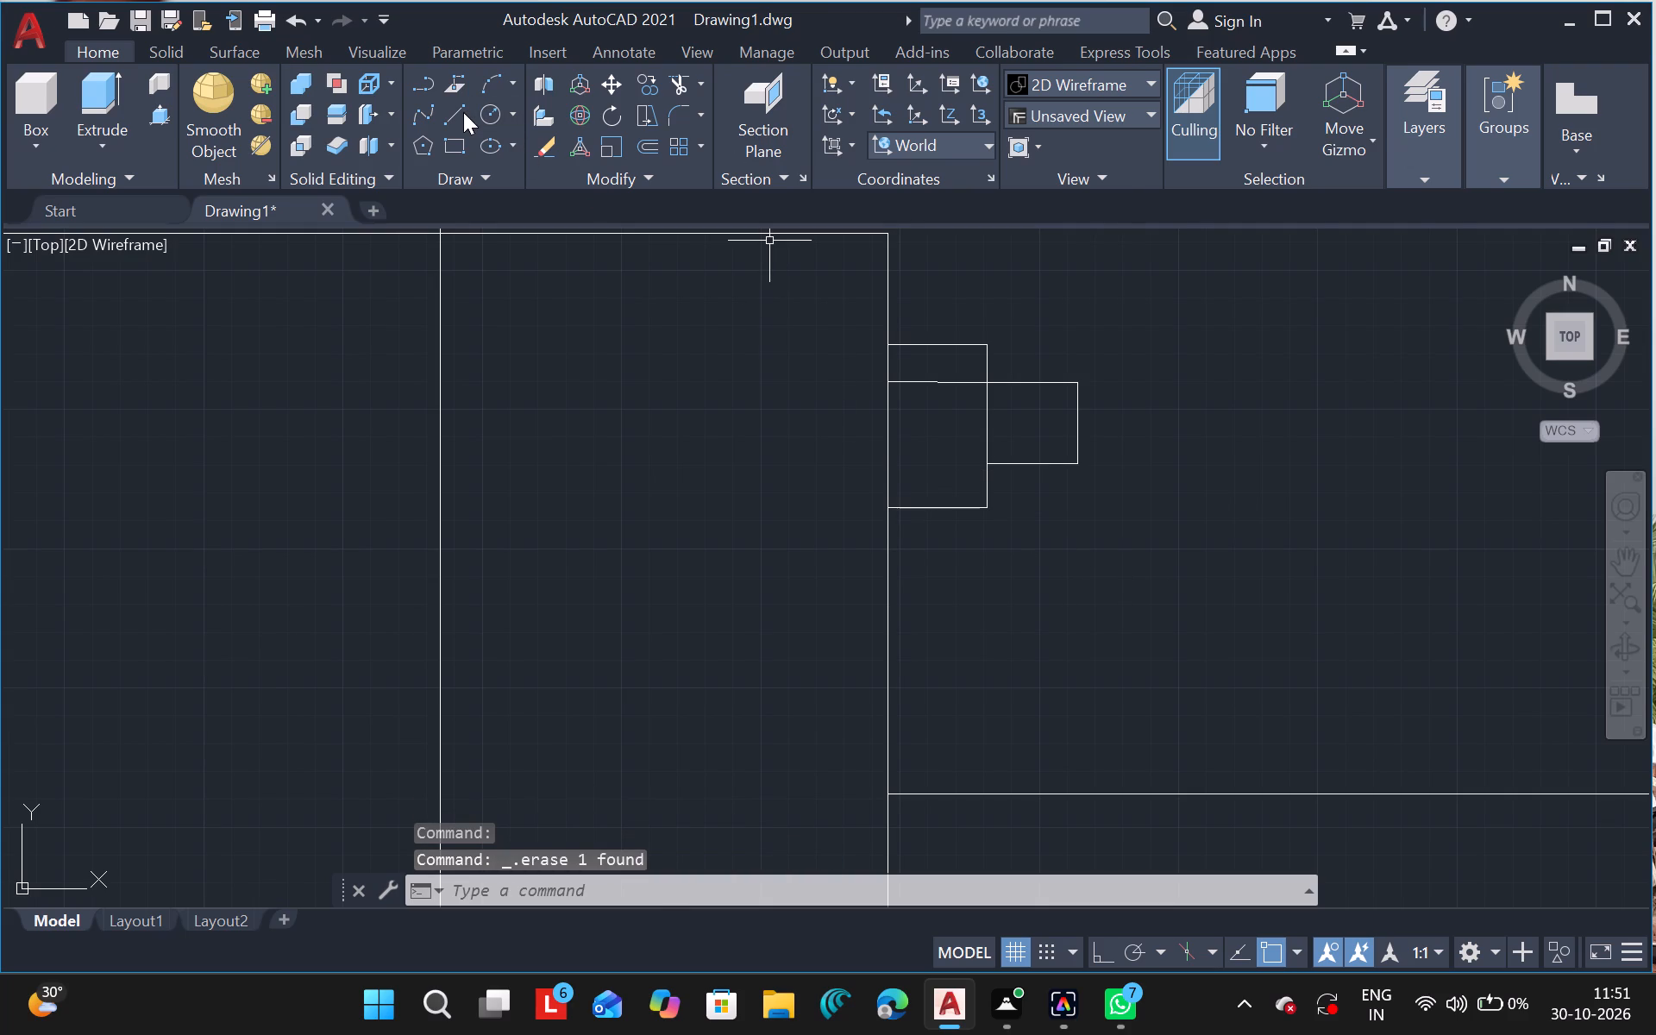
Draw a horizontal line from the right stub's lower inner corner through the side box, ending inside the central rectangle.
{"action": "left_click", "coordinate": [463, 112]}
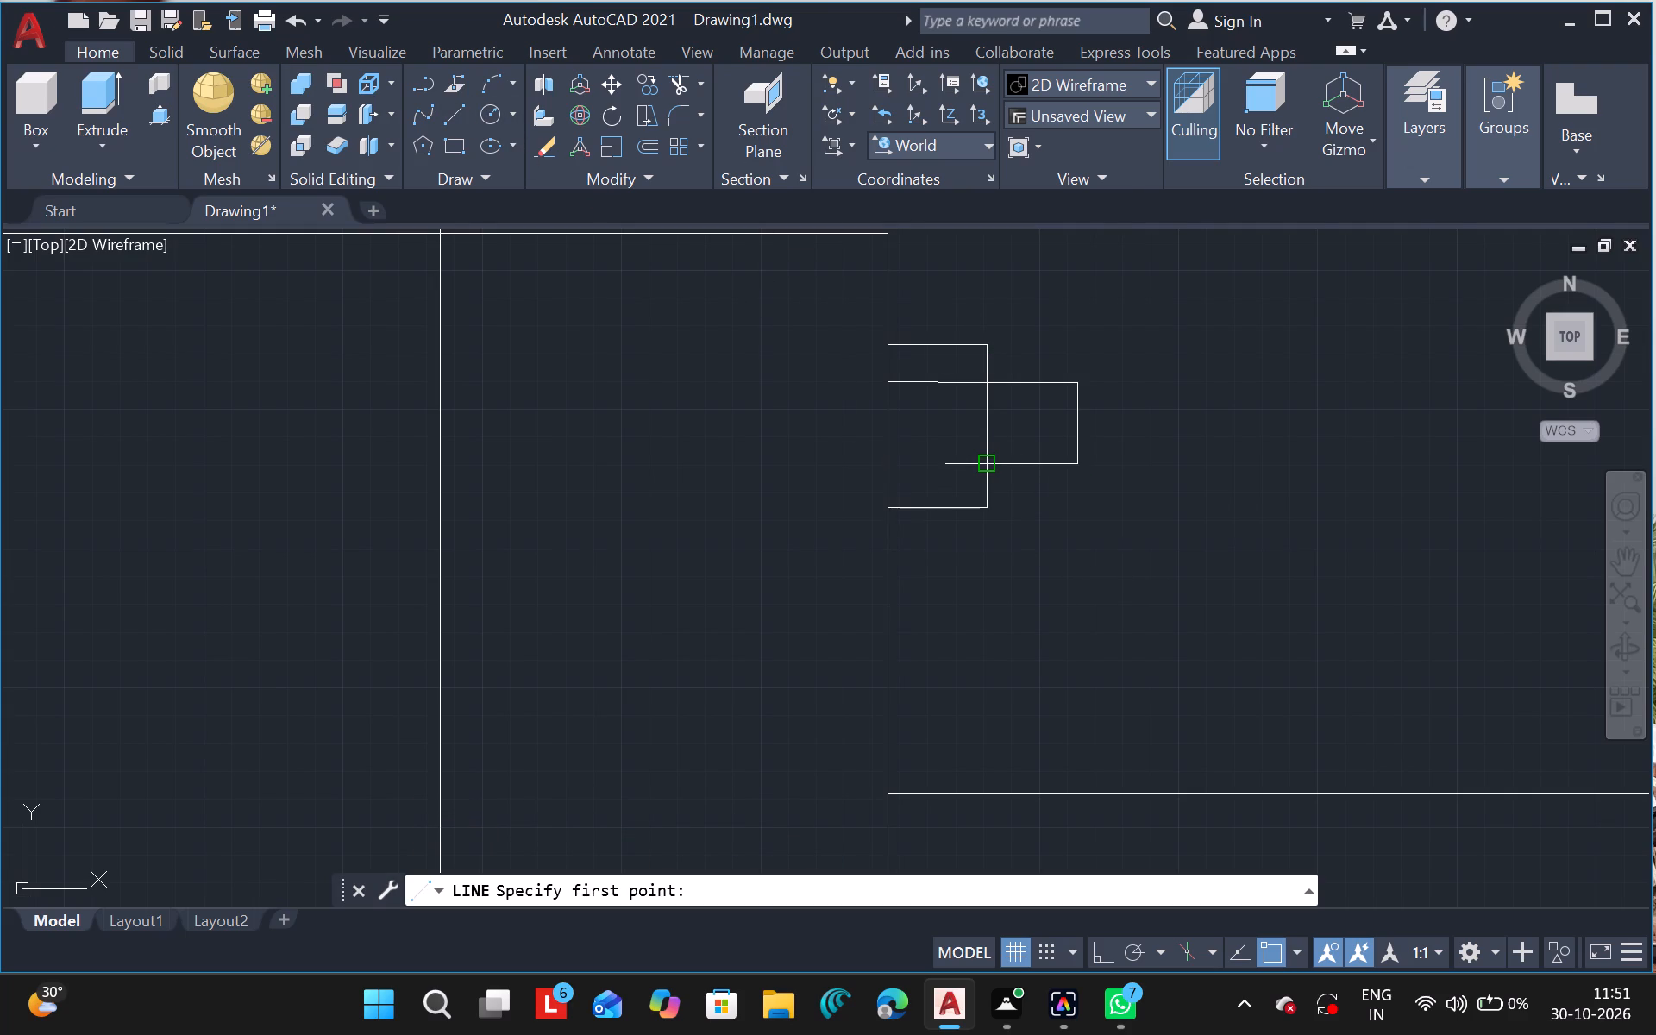
{"action": "left_click_drag", "start_coordinate": [989, 465], "coordinate": [879, 467]}
{"action": "left_click", "coordinate": [879, 467]}
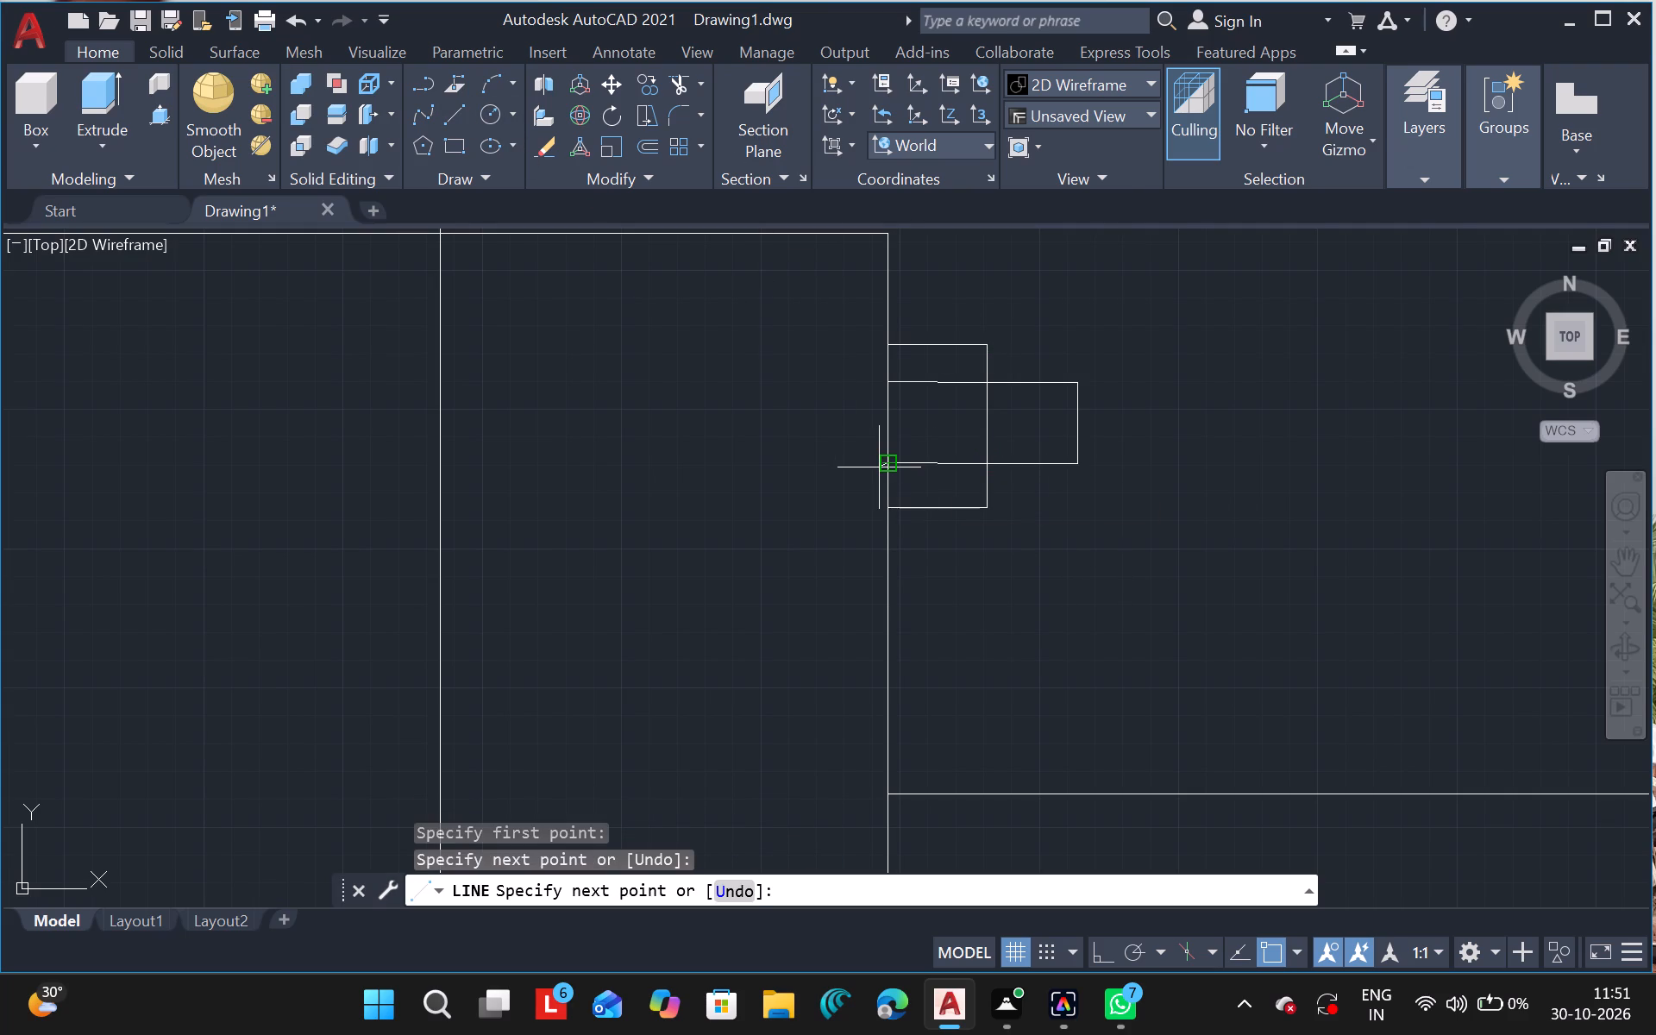
{"action": "key", "text": "ctrl+z"}
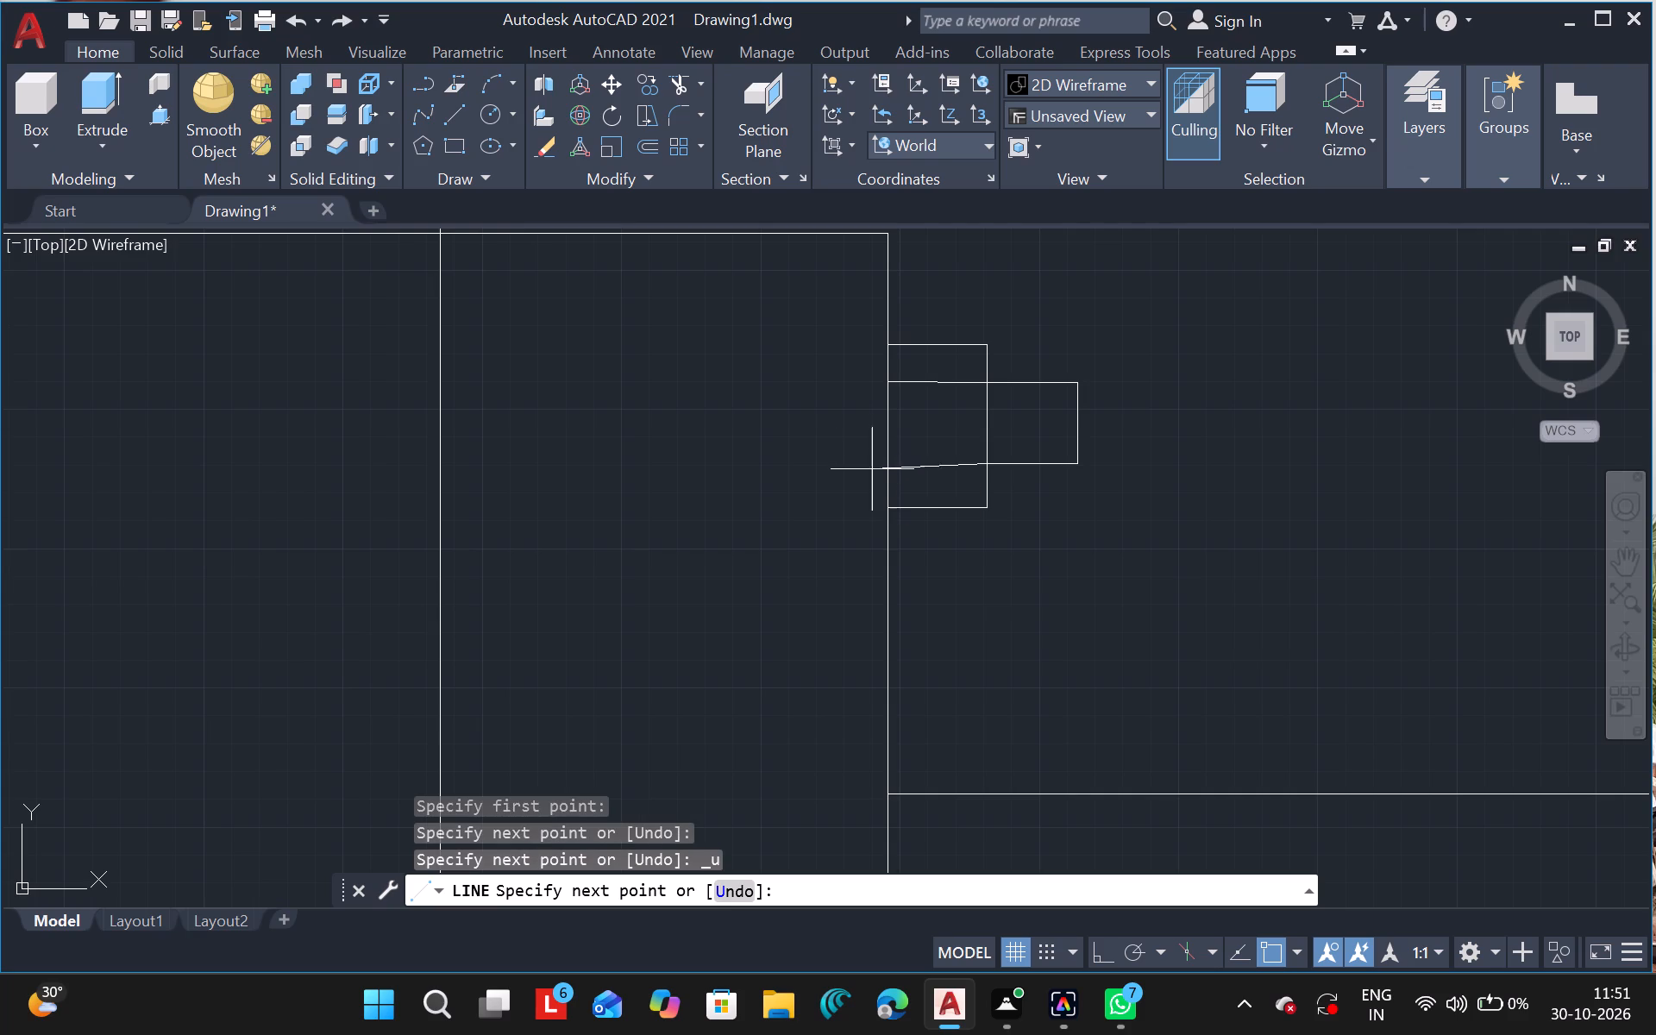
{"action": "left_click", "coordinate": [795, 464]}
{"action": "key", "text": "Escape"}
{"action": "left_click", "coordinate": [795, 464]}
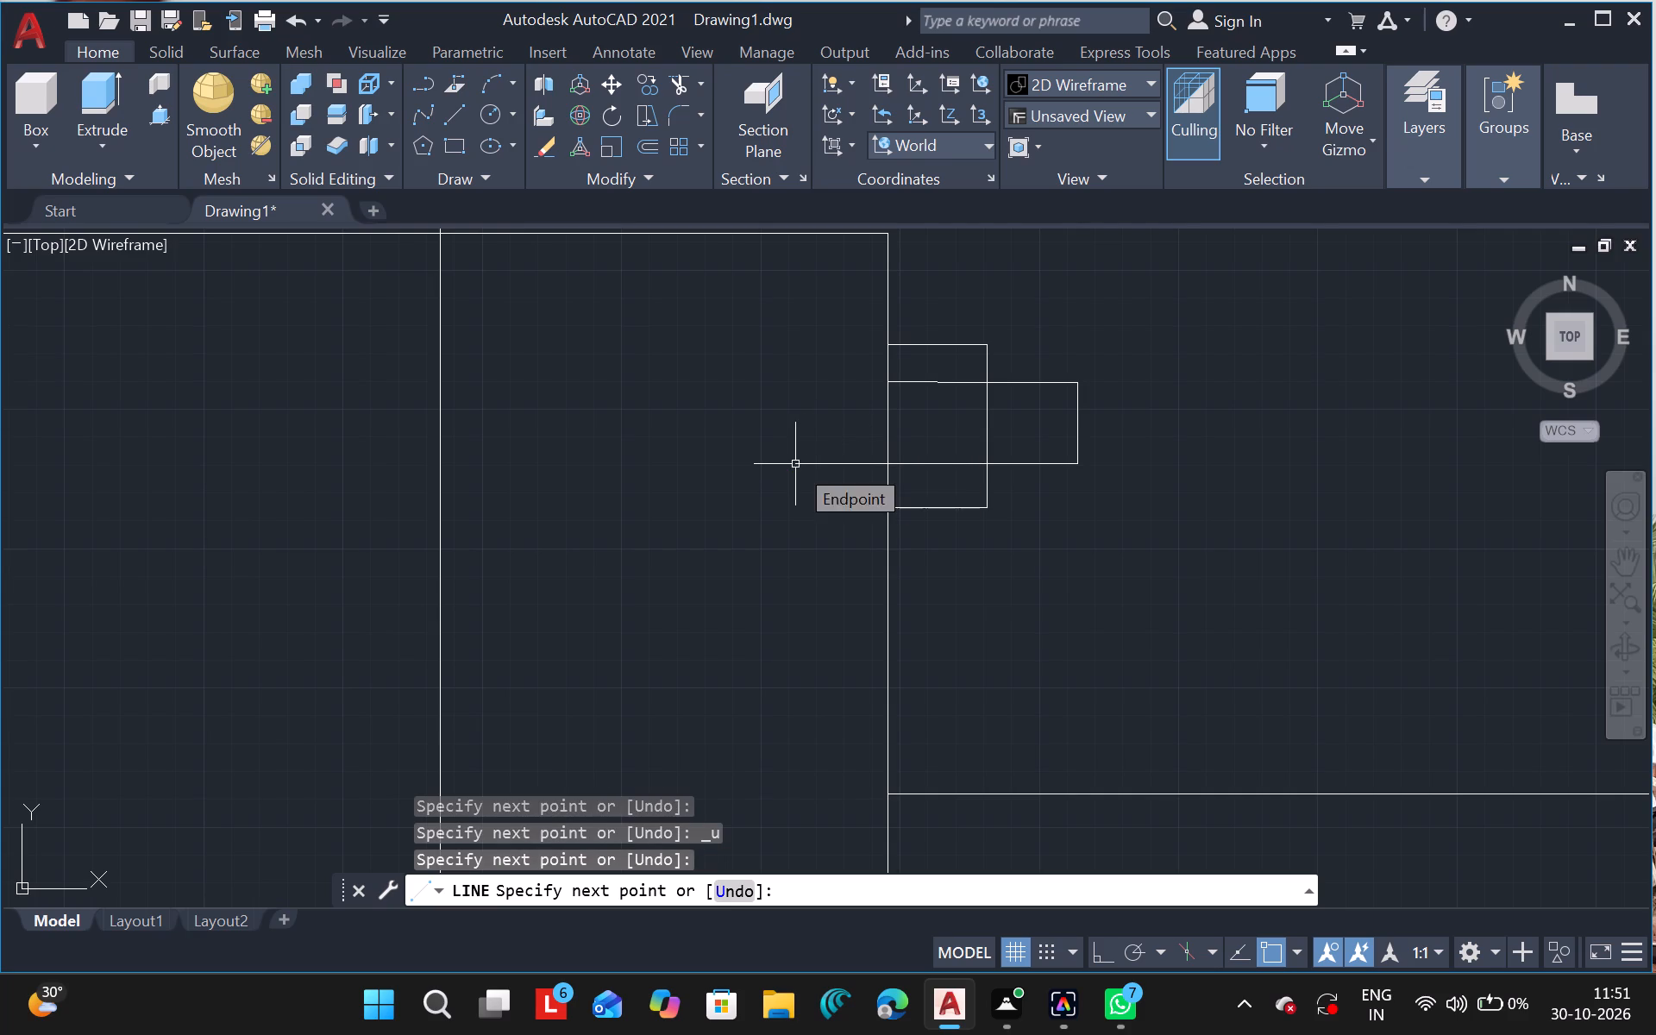
{"action": "key", "text": "Escape"}
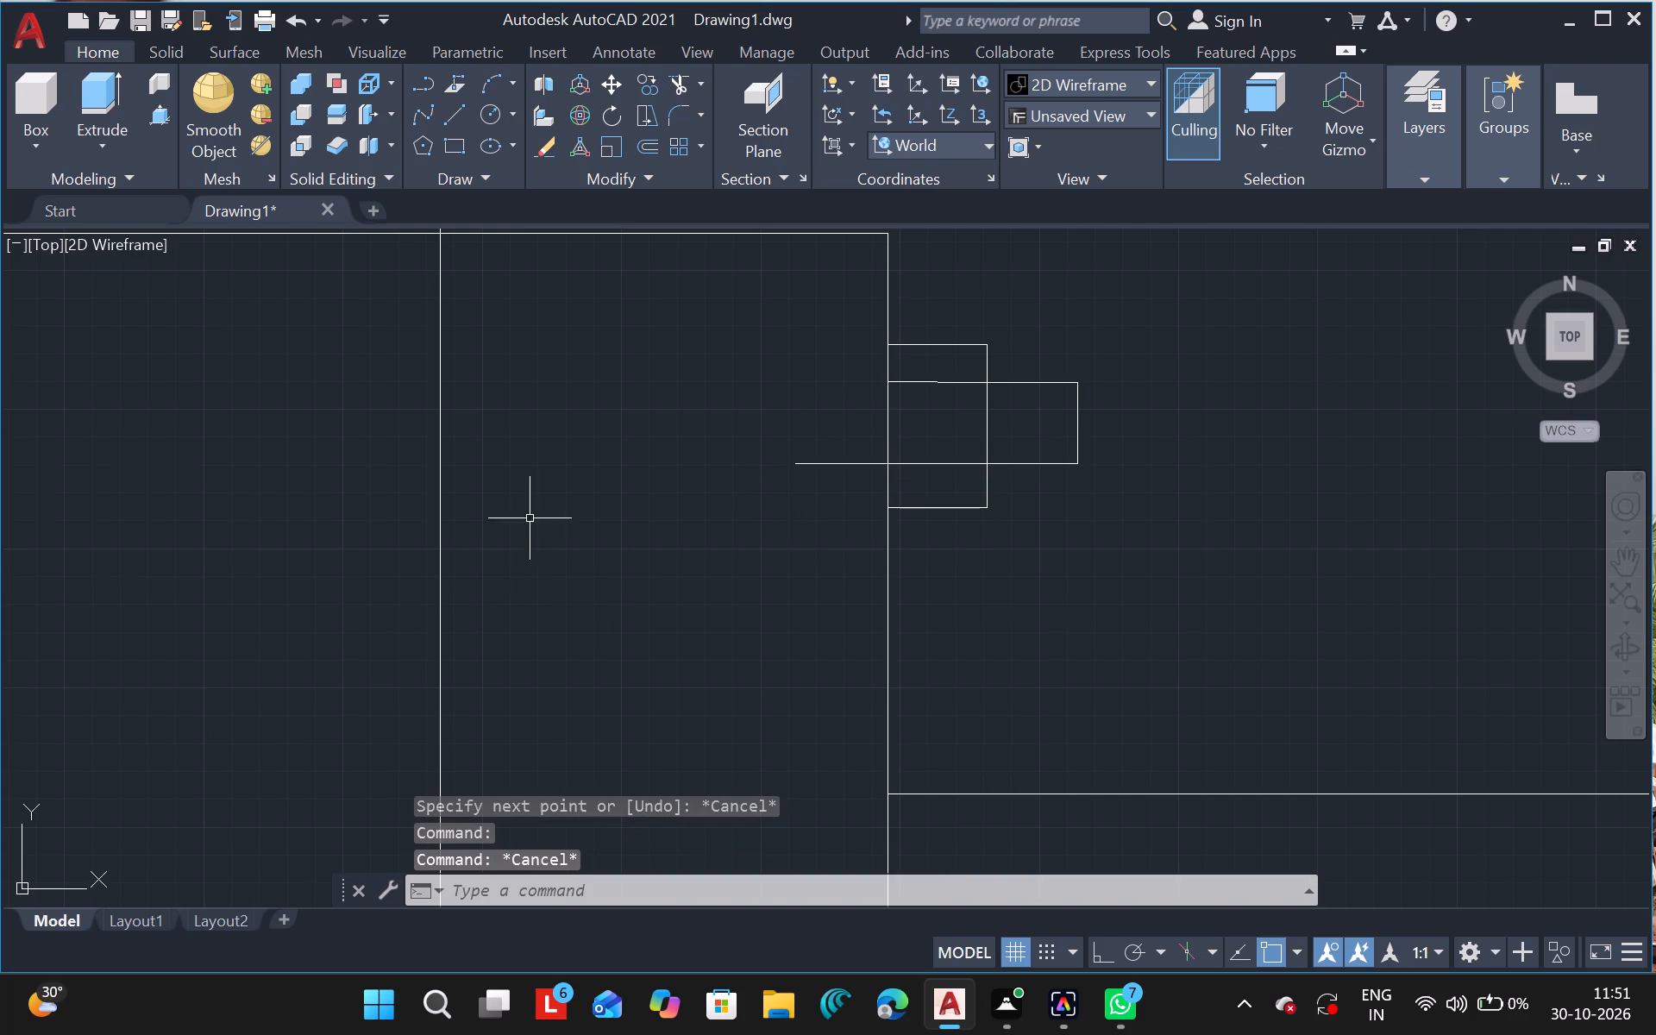
Replace the upper band line inside the right side box with a horizontal line from the stub's upper inner corner, ending inside the central rectangle.
{"action": "left_click_drag", "start_coordinate": [917, 380], "coordinate": [1138, 399]}
{"action": "key", "text": "Delete"}
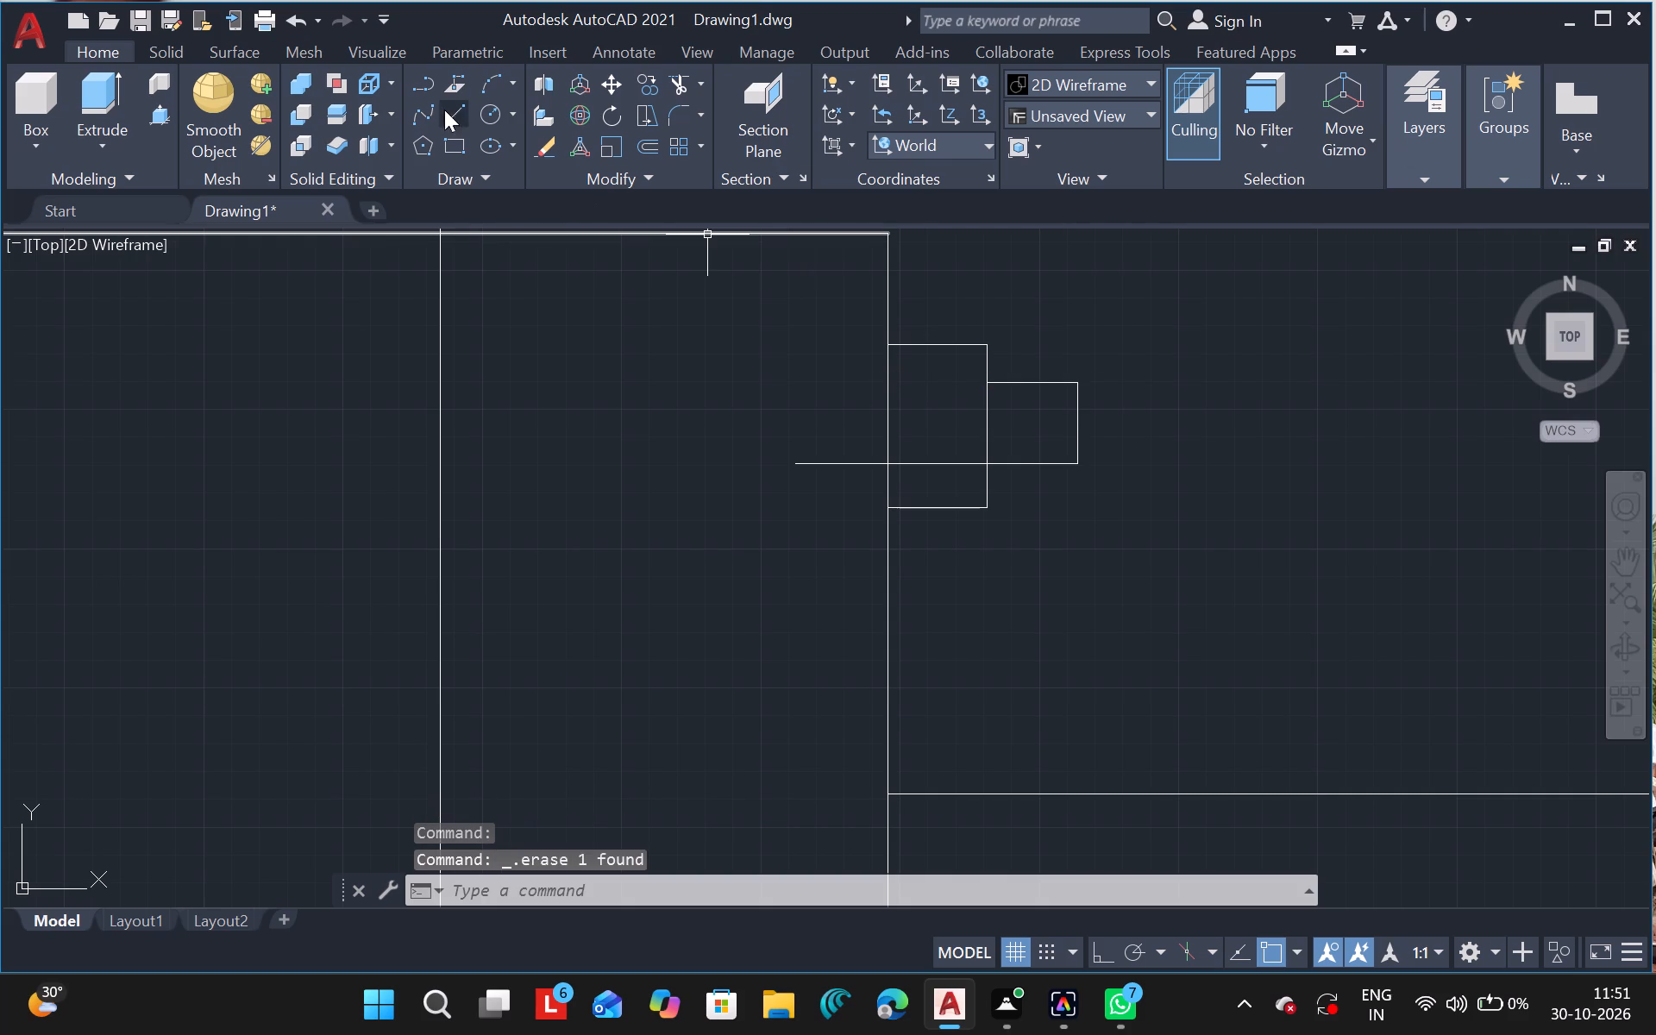
{"action": "left_click", "coordinate": [465, 115]}
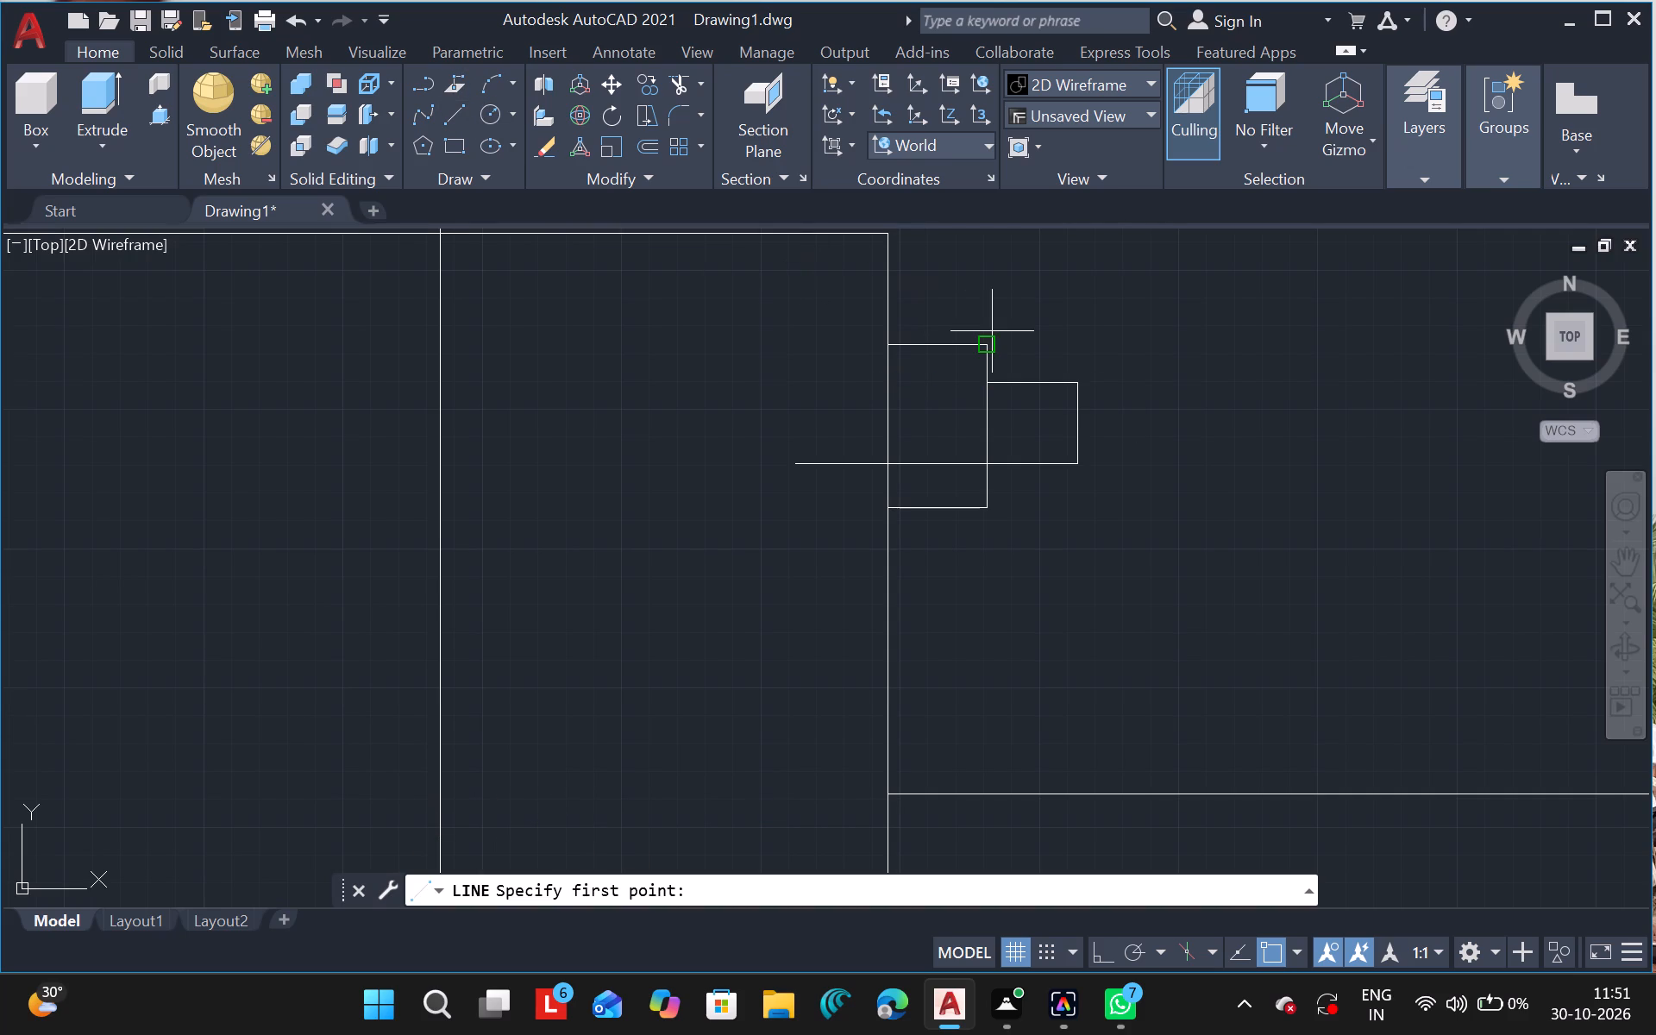
{"action": "left_click_drag", "start_coordinate": [988, 380], "coordinate": [897, 395]}
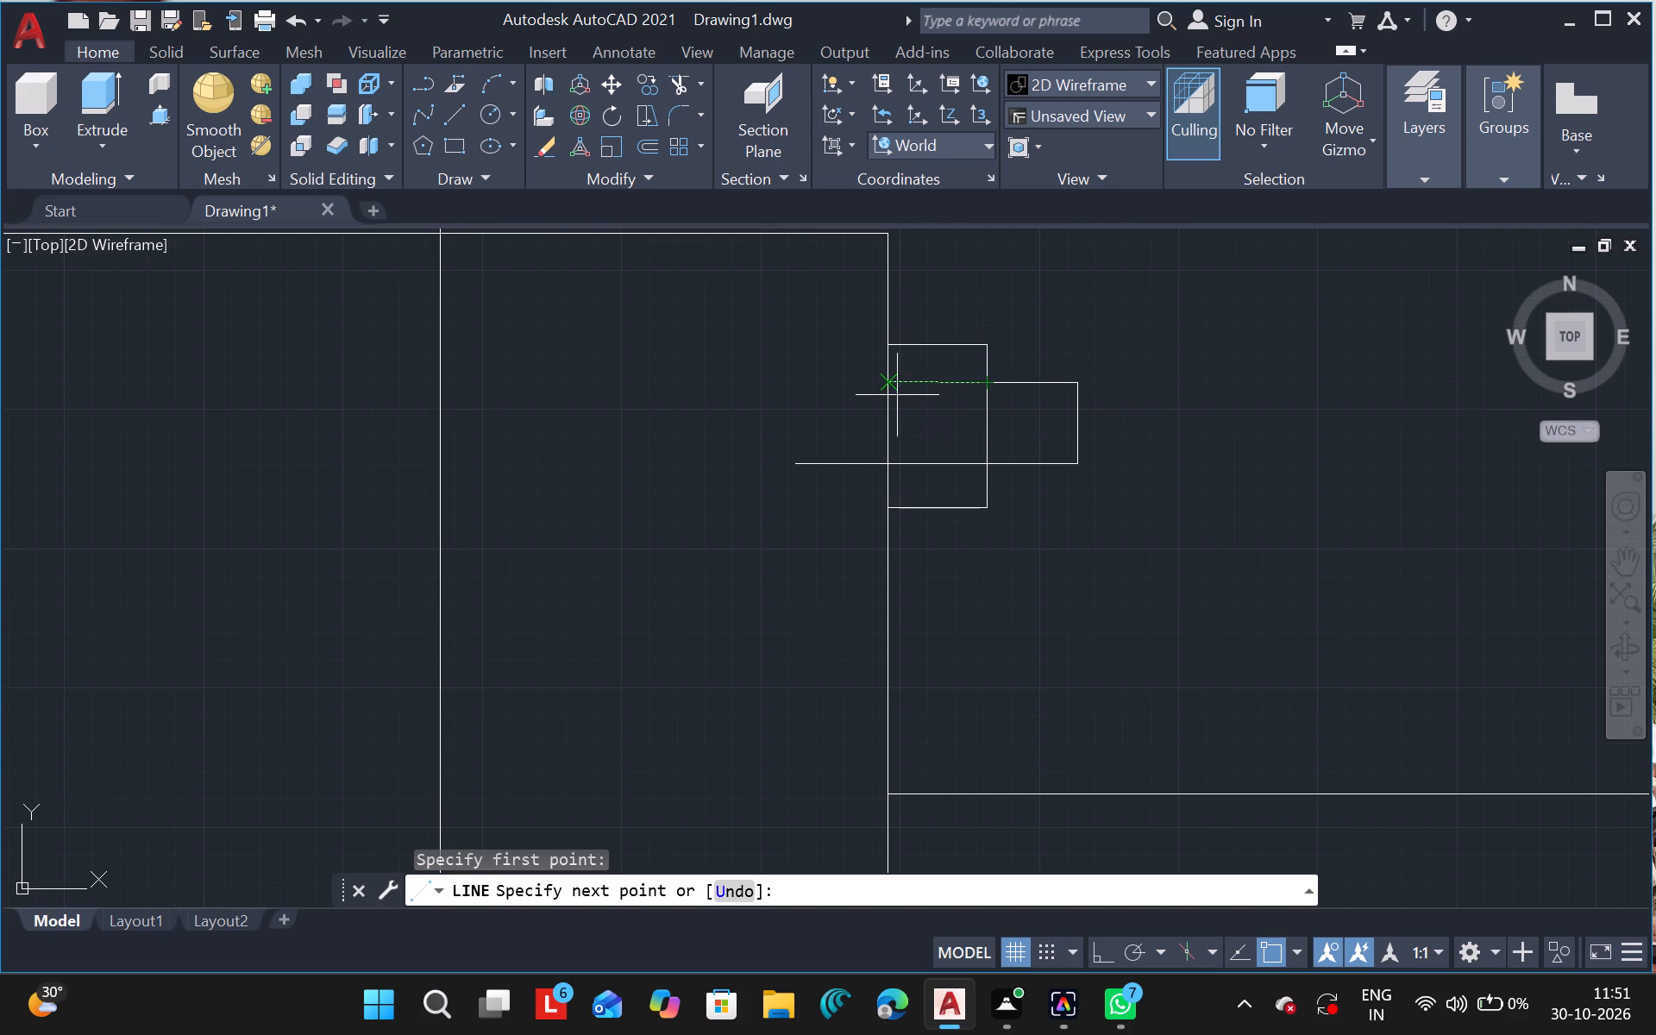
{"action": "left_click_drag", "start_coordinate": [897, 395], "coordinate": [885, 384]}
{"action": "left_click", "coordinate": [844, 383]}
{"action": "key", "text": "Escape"}
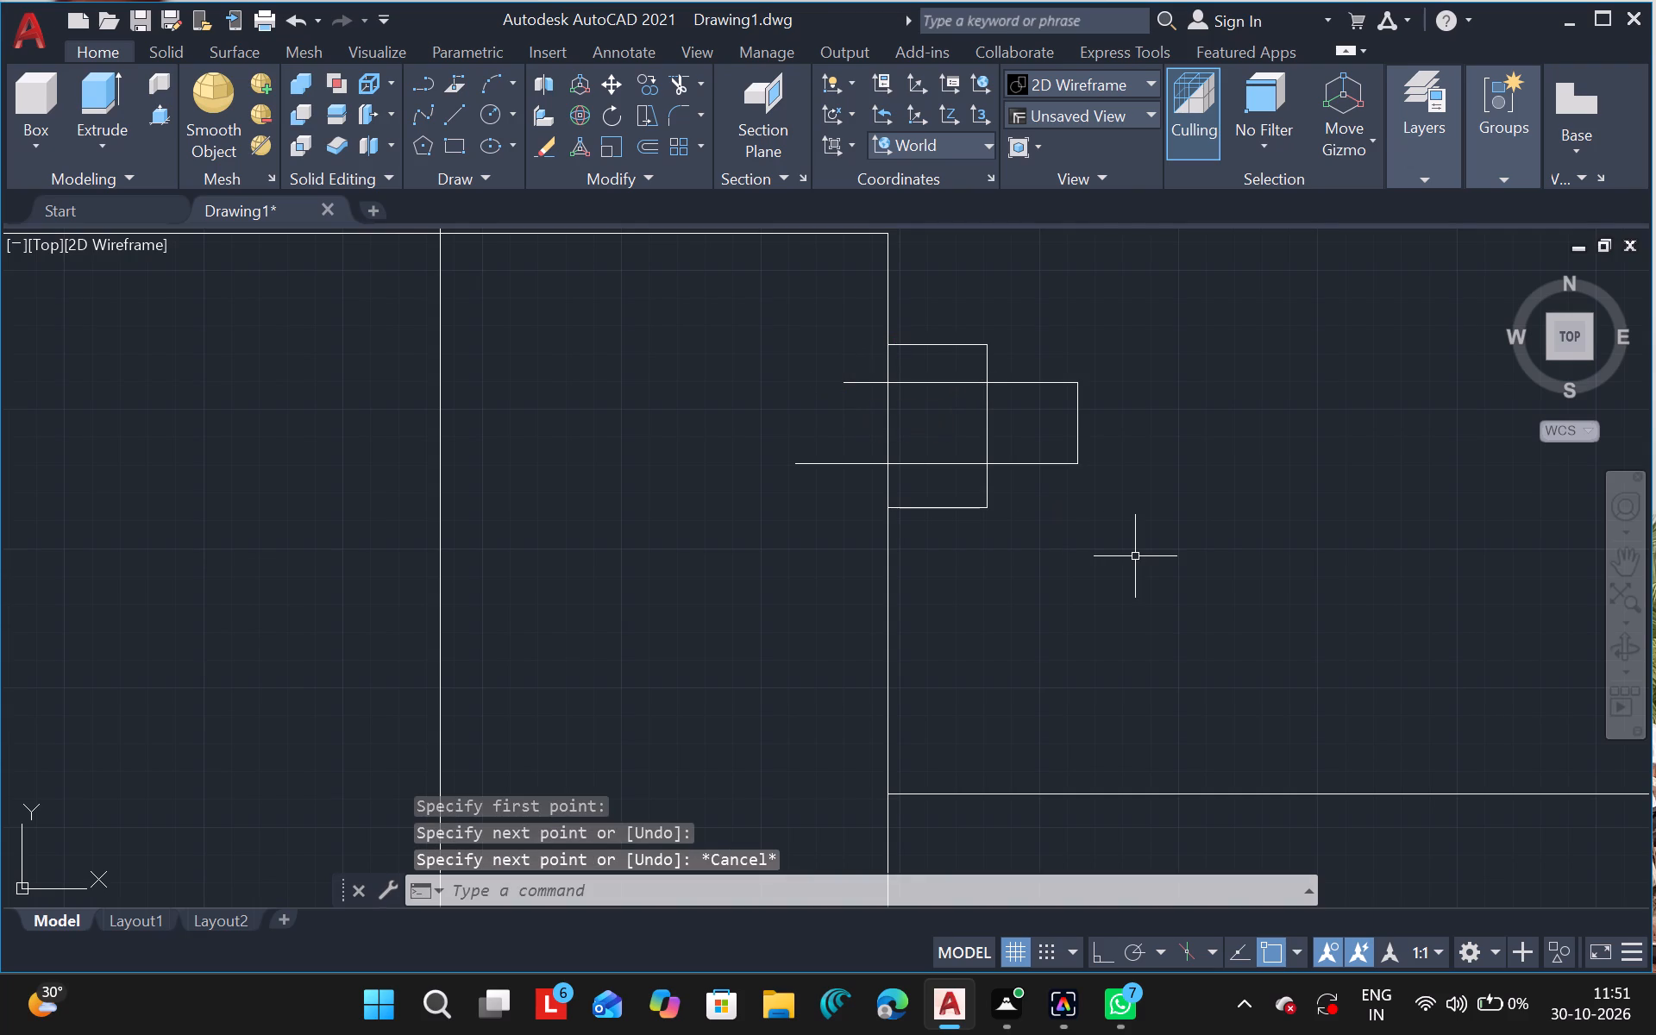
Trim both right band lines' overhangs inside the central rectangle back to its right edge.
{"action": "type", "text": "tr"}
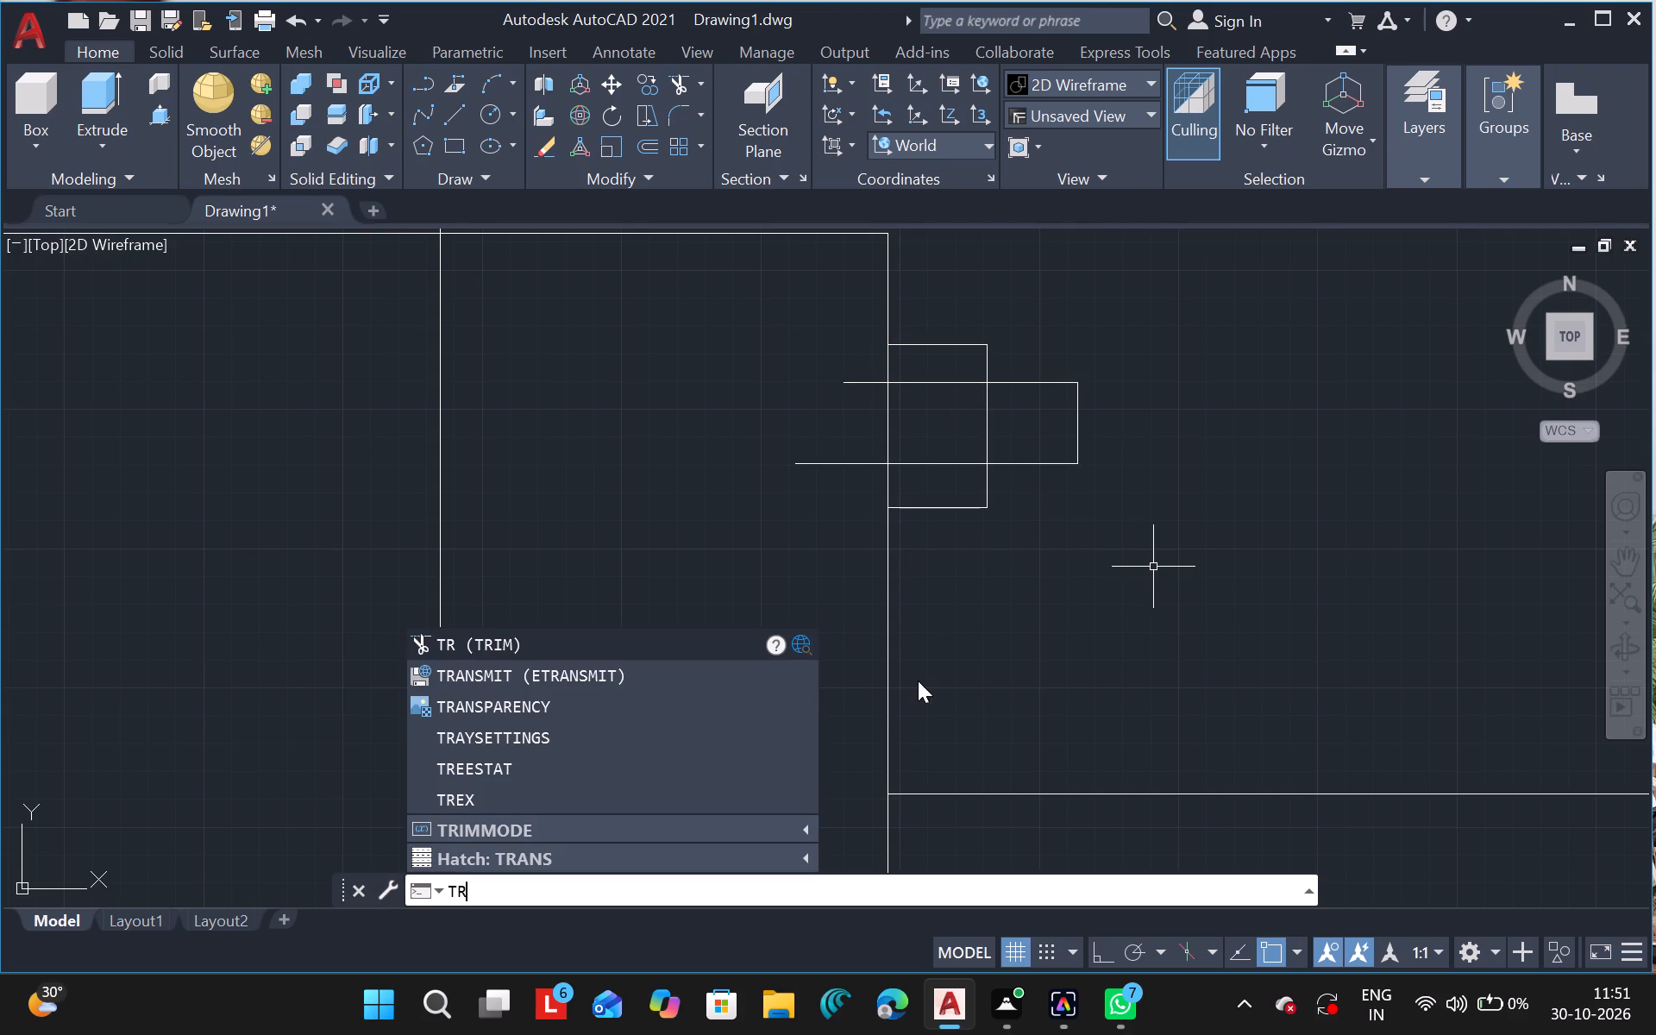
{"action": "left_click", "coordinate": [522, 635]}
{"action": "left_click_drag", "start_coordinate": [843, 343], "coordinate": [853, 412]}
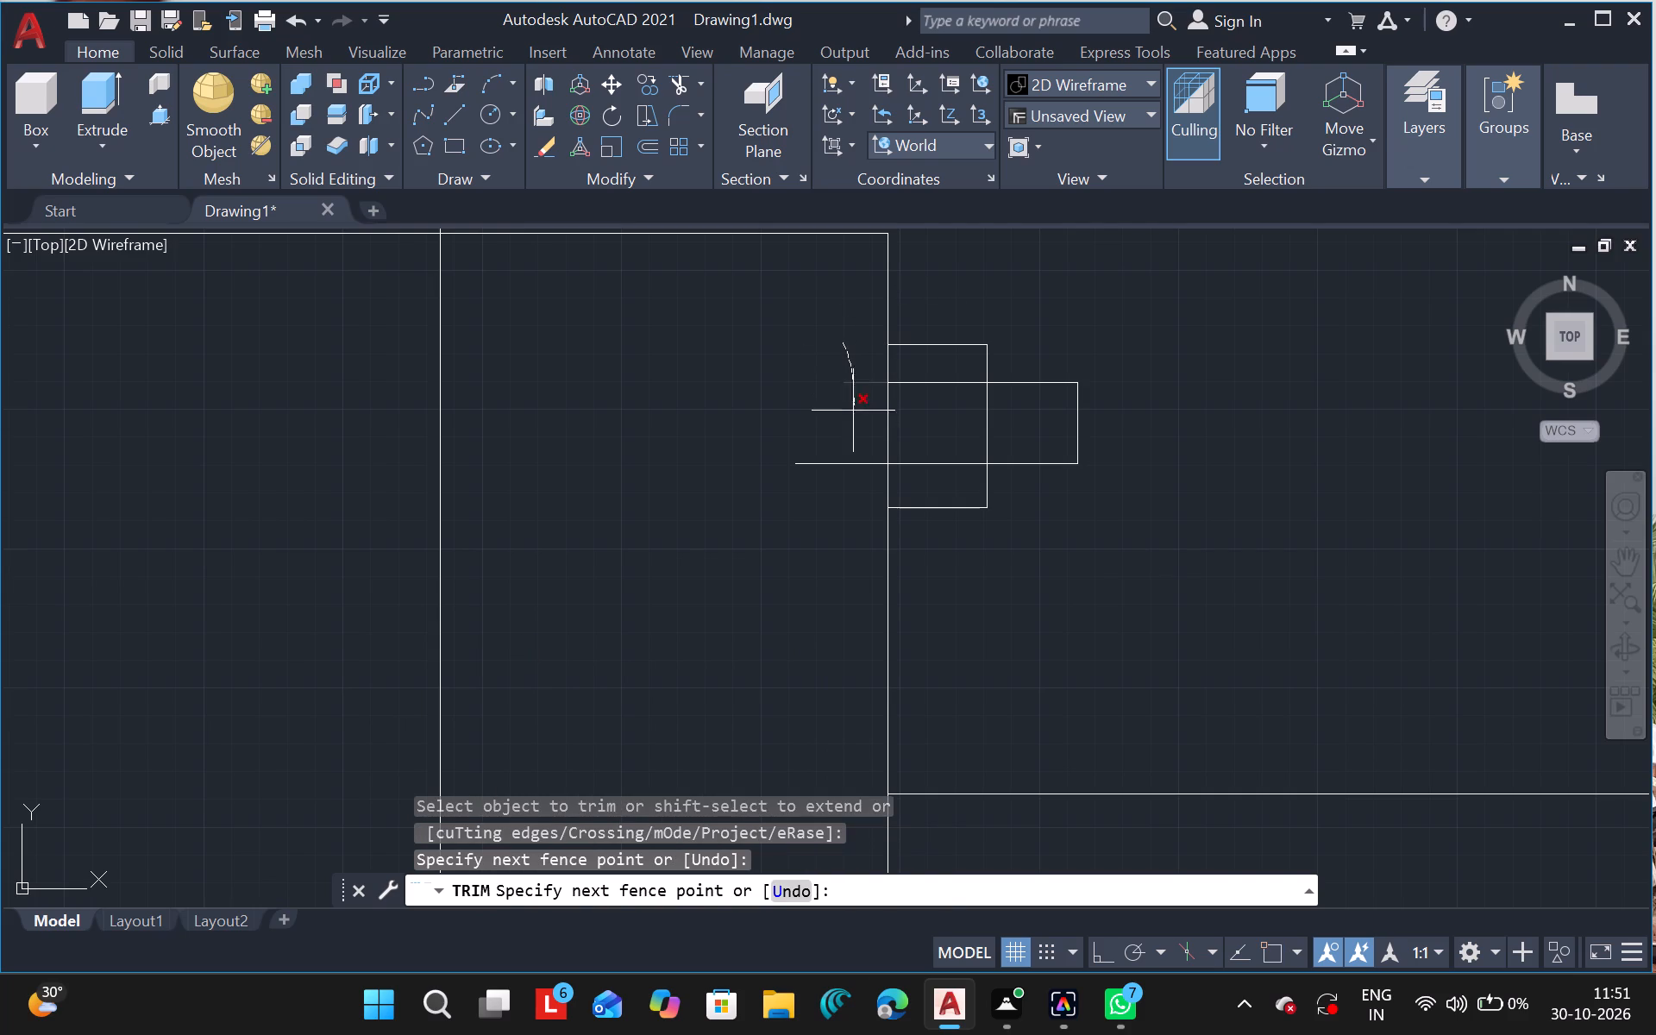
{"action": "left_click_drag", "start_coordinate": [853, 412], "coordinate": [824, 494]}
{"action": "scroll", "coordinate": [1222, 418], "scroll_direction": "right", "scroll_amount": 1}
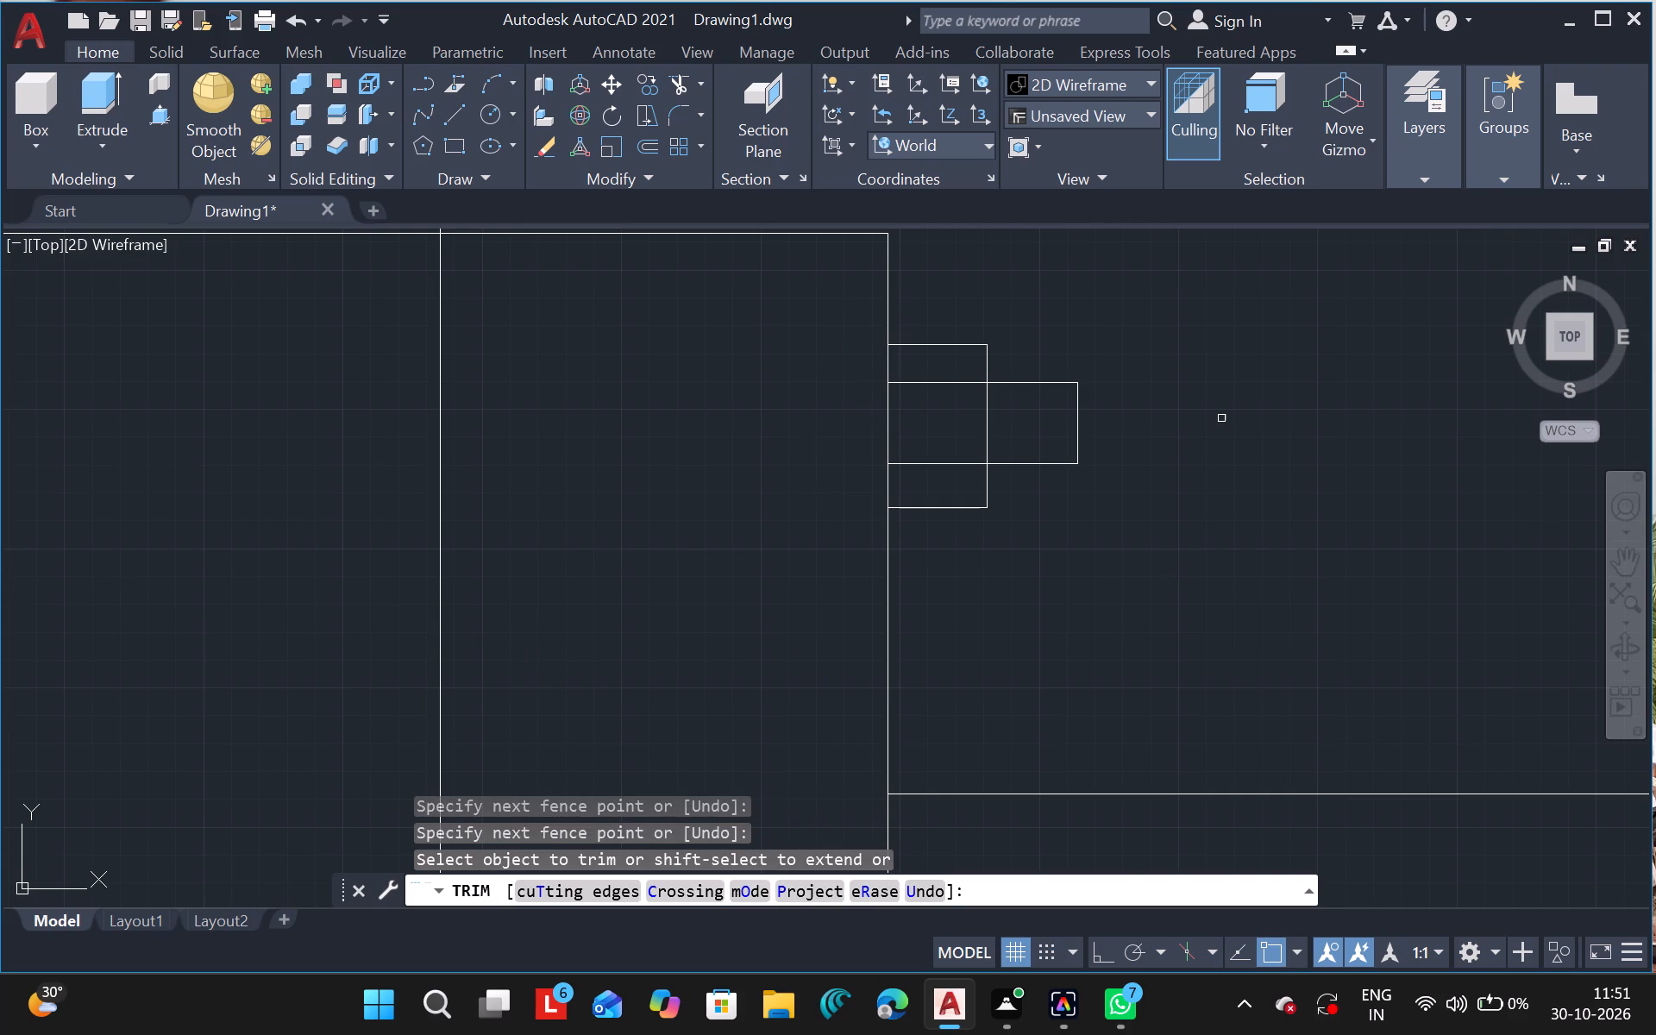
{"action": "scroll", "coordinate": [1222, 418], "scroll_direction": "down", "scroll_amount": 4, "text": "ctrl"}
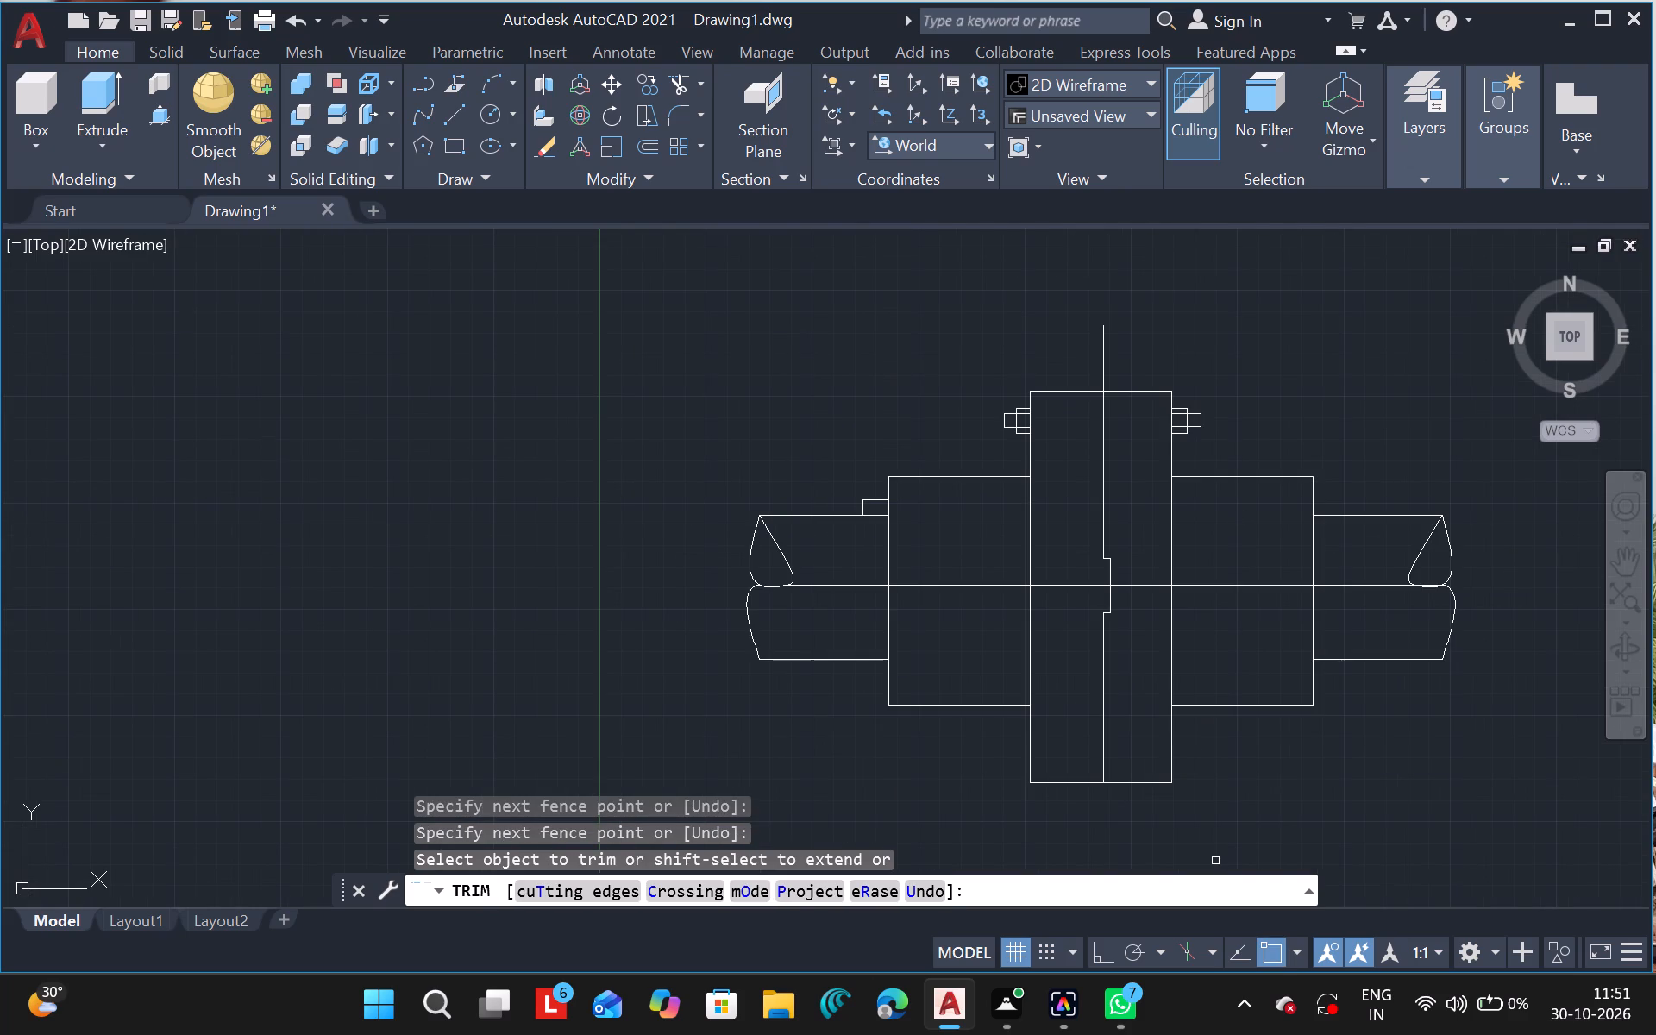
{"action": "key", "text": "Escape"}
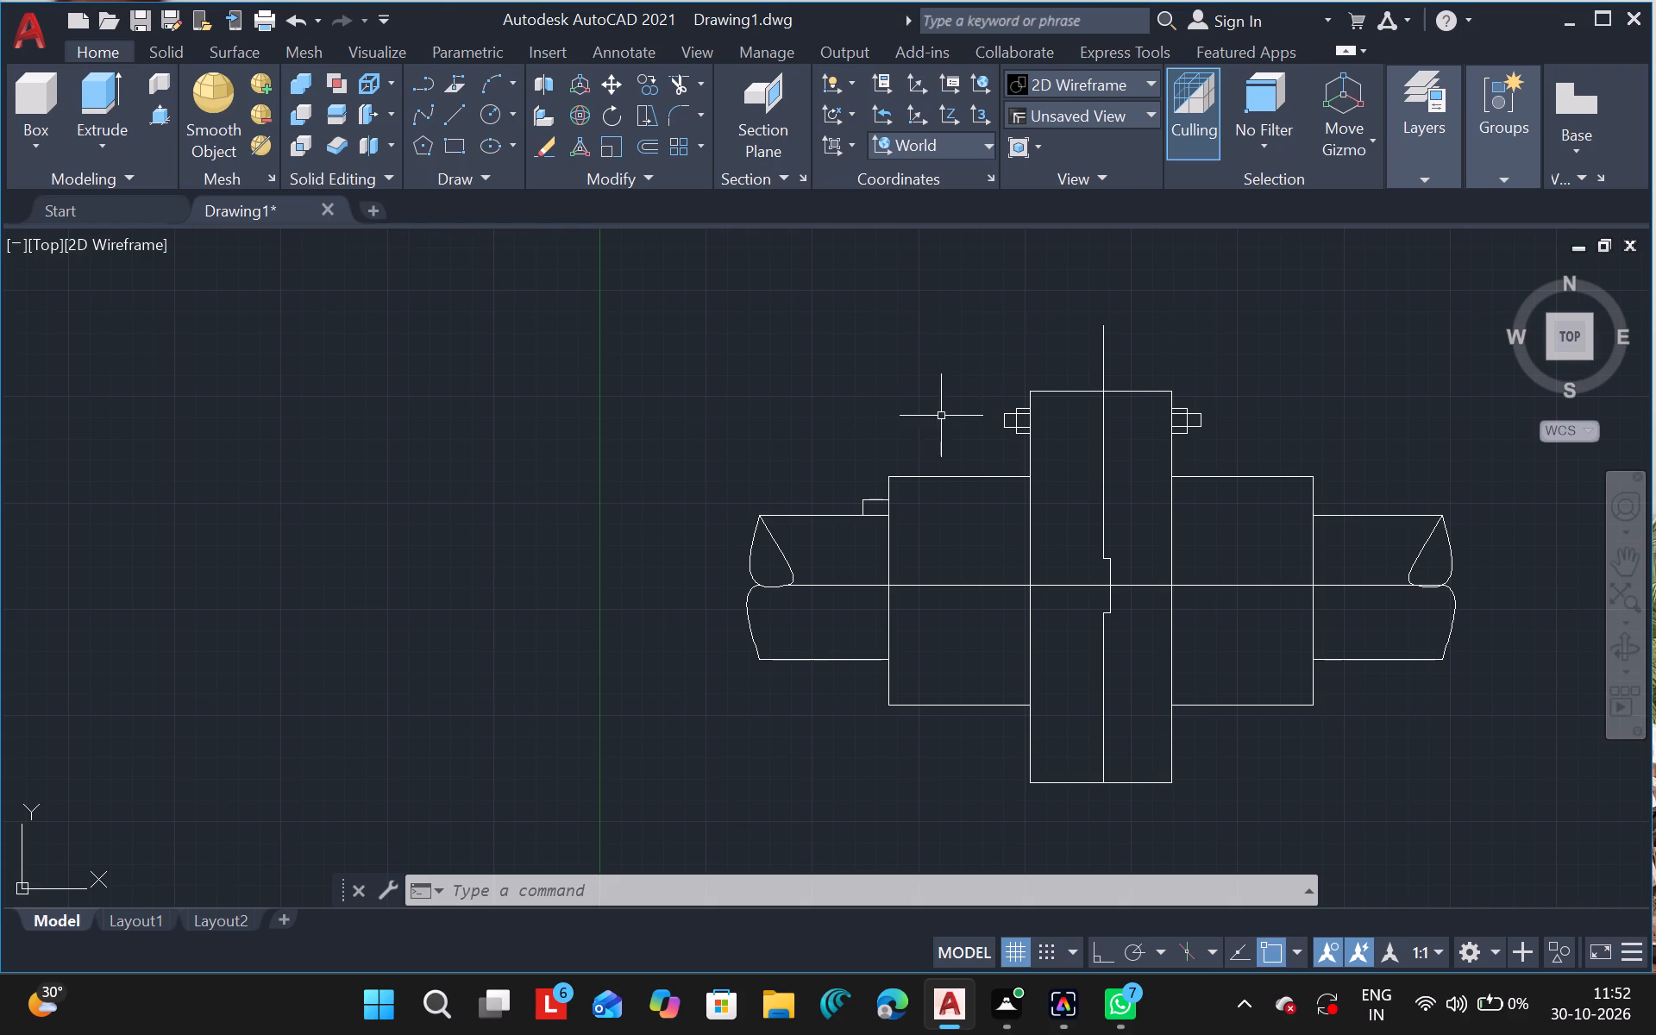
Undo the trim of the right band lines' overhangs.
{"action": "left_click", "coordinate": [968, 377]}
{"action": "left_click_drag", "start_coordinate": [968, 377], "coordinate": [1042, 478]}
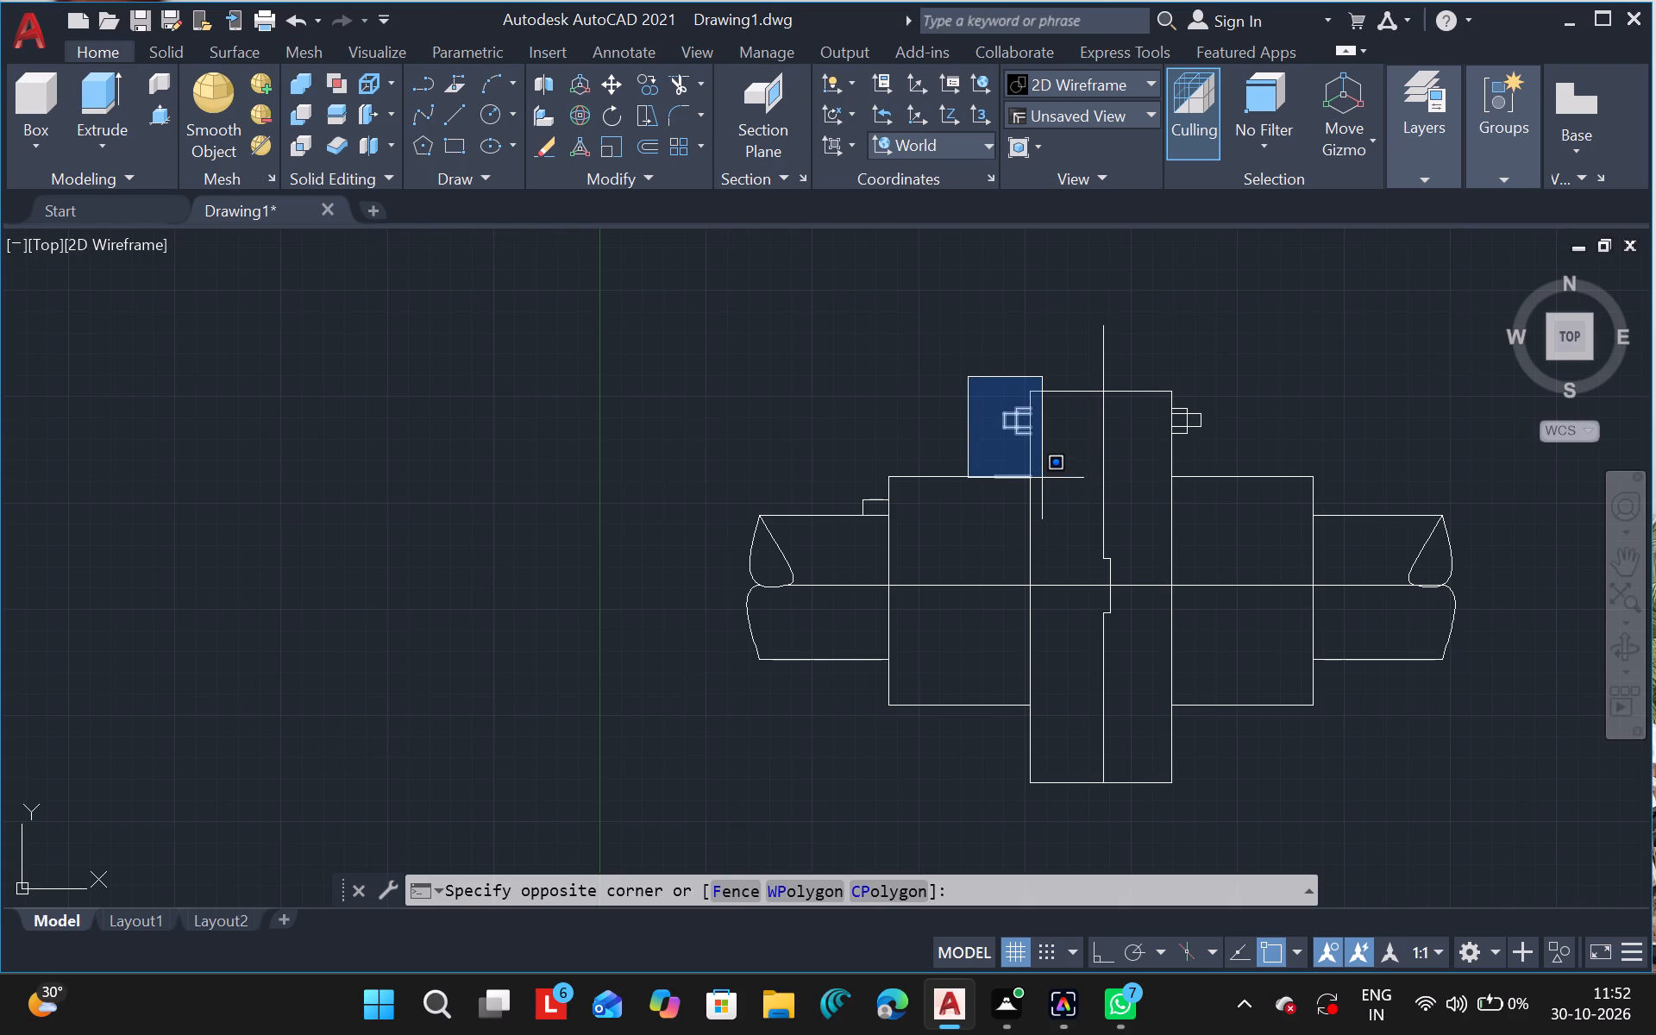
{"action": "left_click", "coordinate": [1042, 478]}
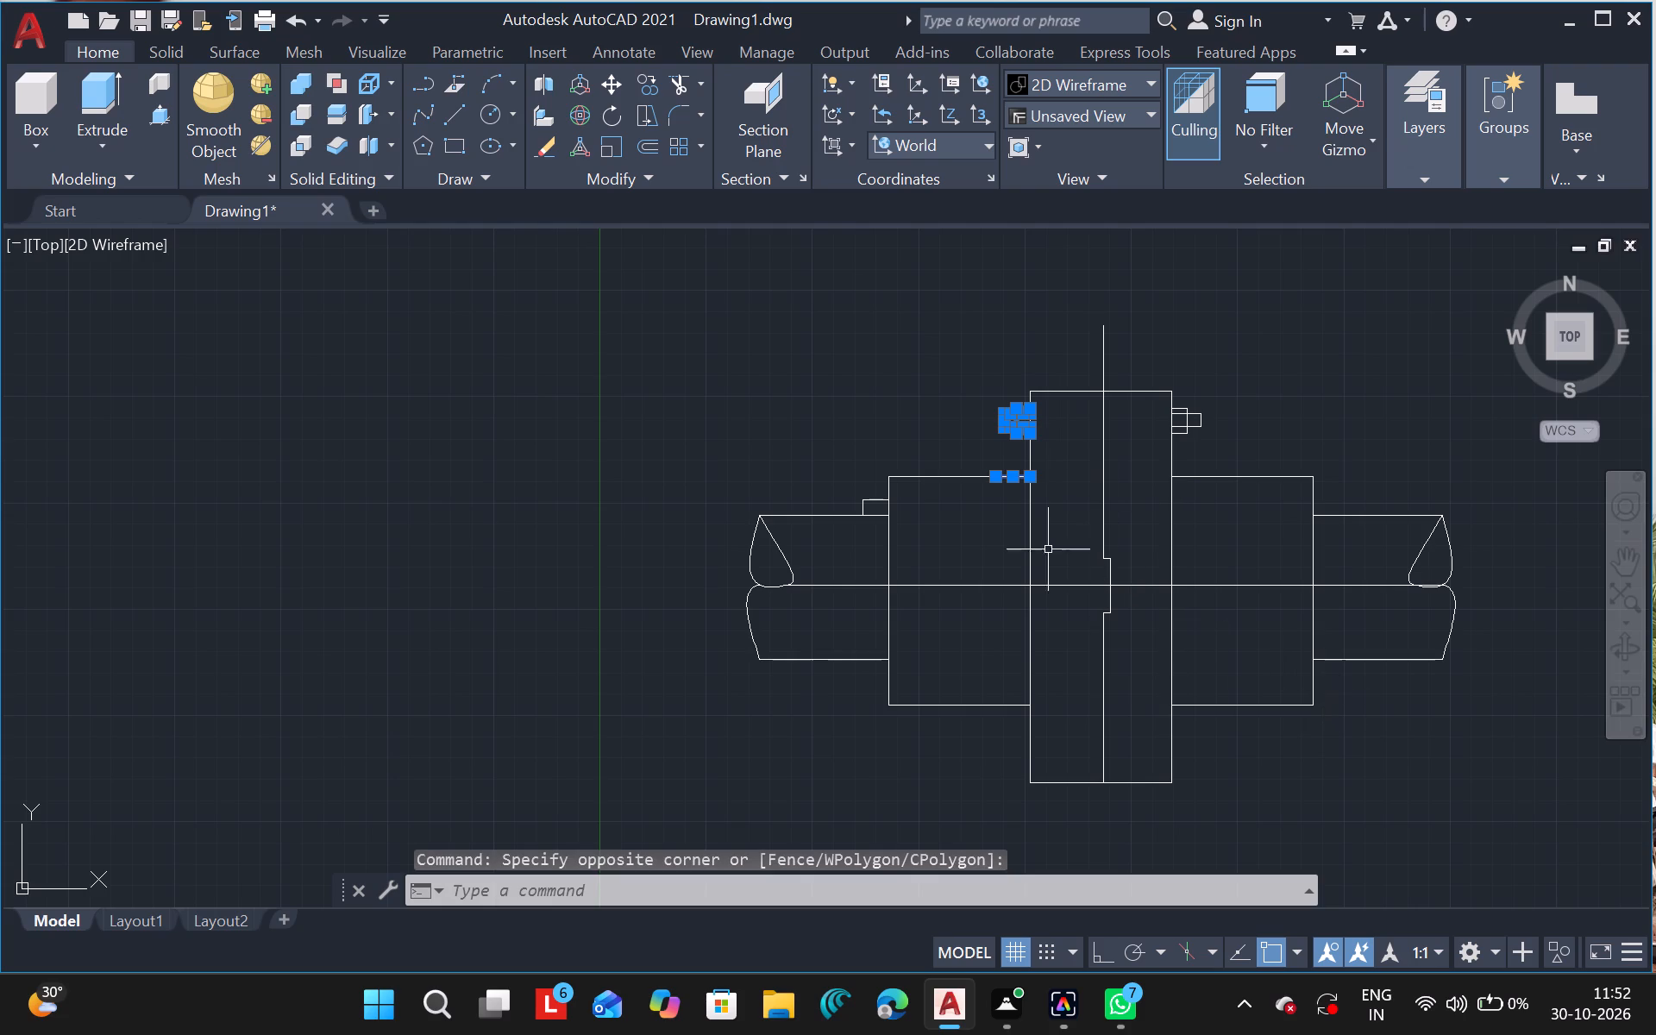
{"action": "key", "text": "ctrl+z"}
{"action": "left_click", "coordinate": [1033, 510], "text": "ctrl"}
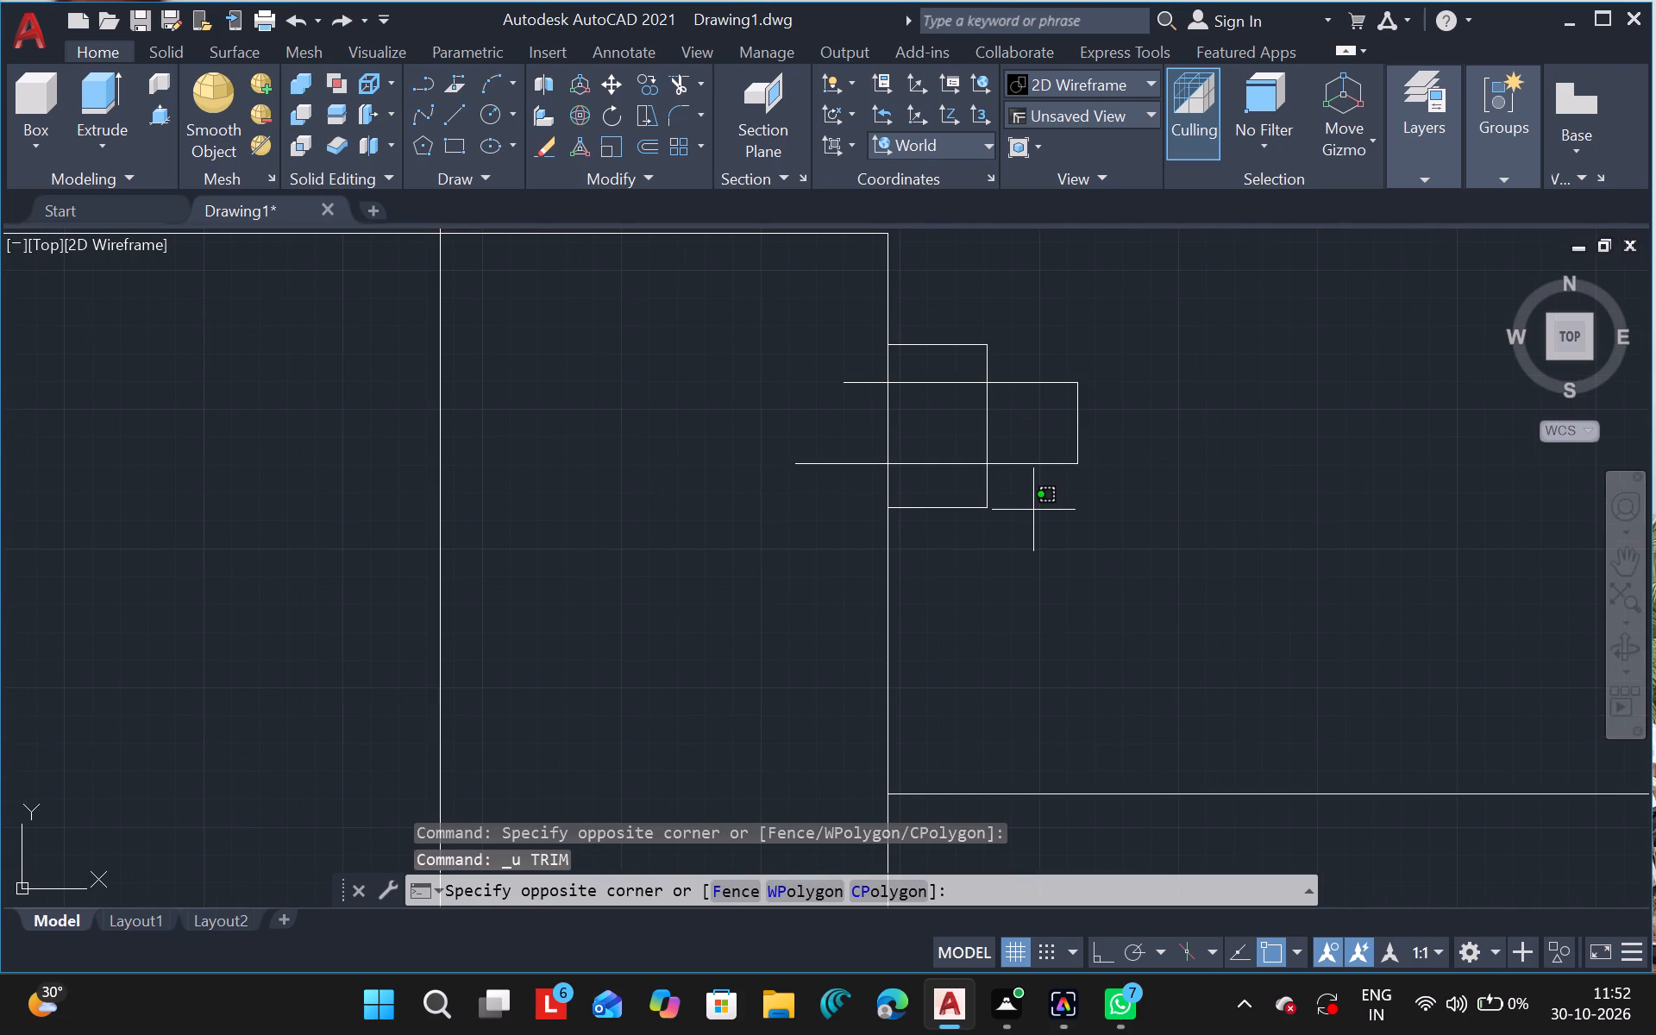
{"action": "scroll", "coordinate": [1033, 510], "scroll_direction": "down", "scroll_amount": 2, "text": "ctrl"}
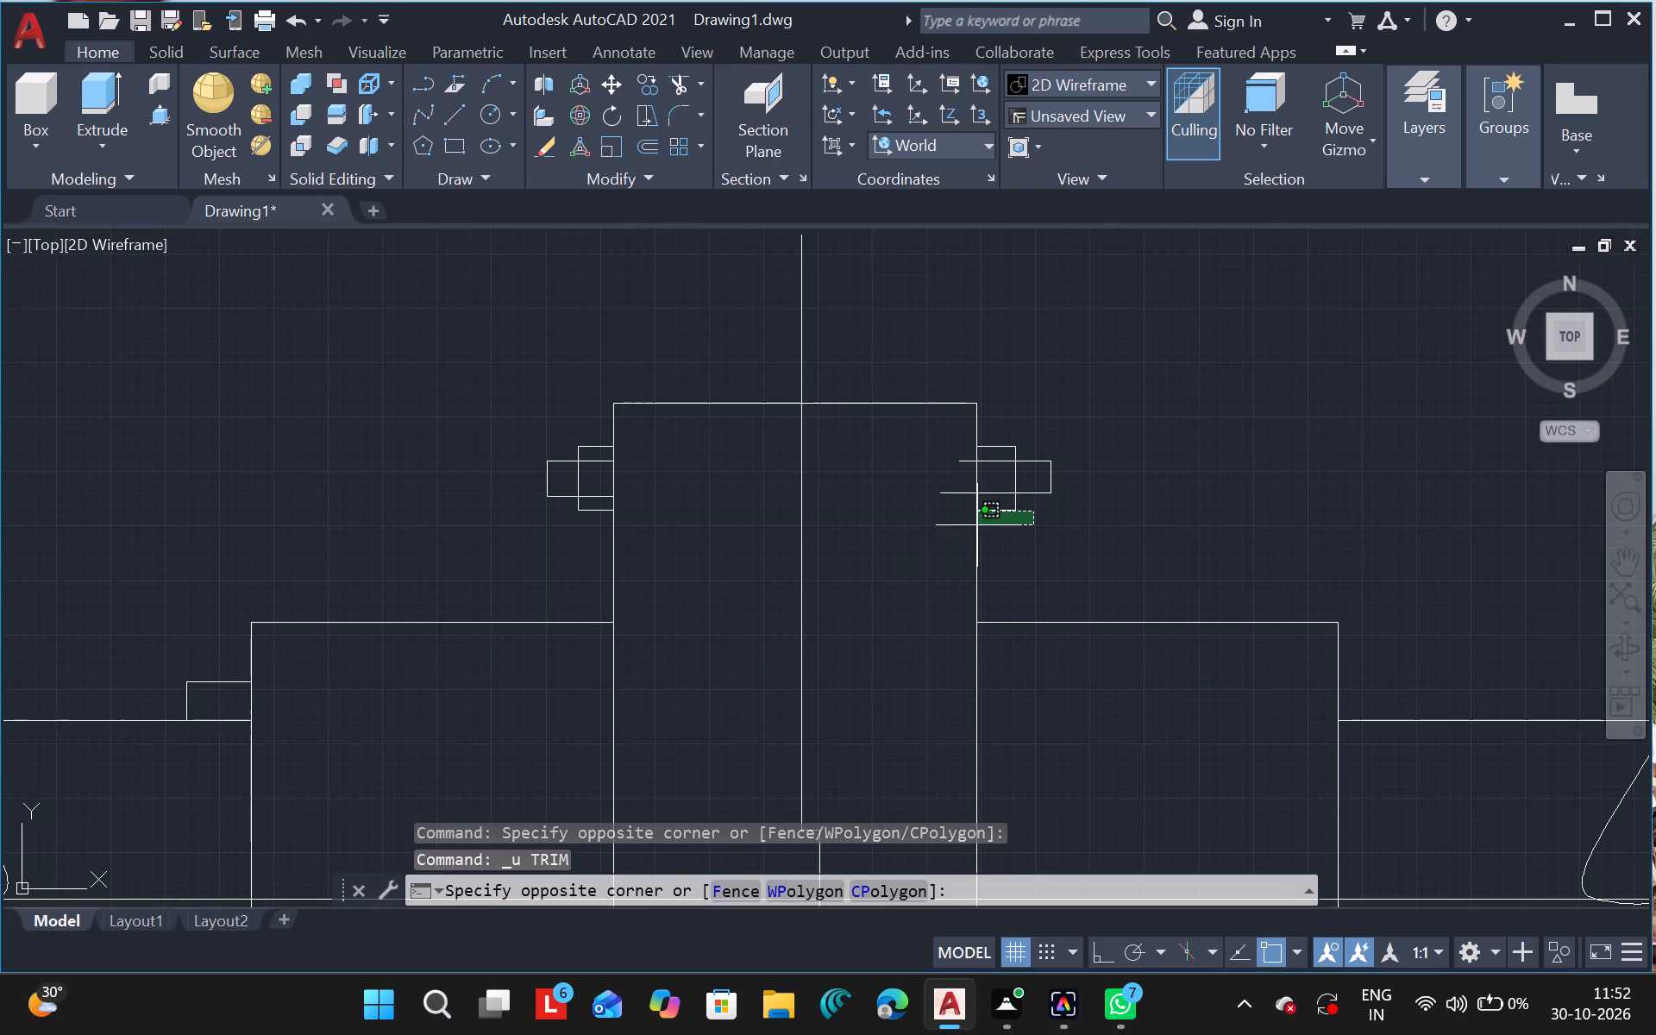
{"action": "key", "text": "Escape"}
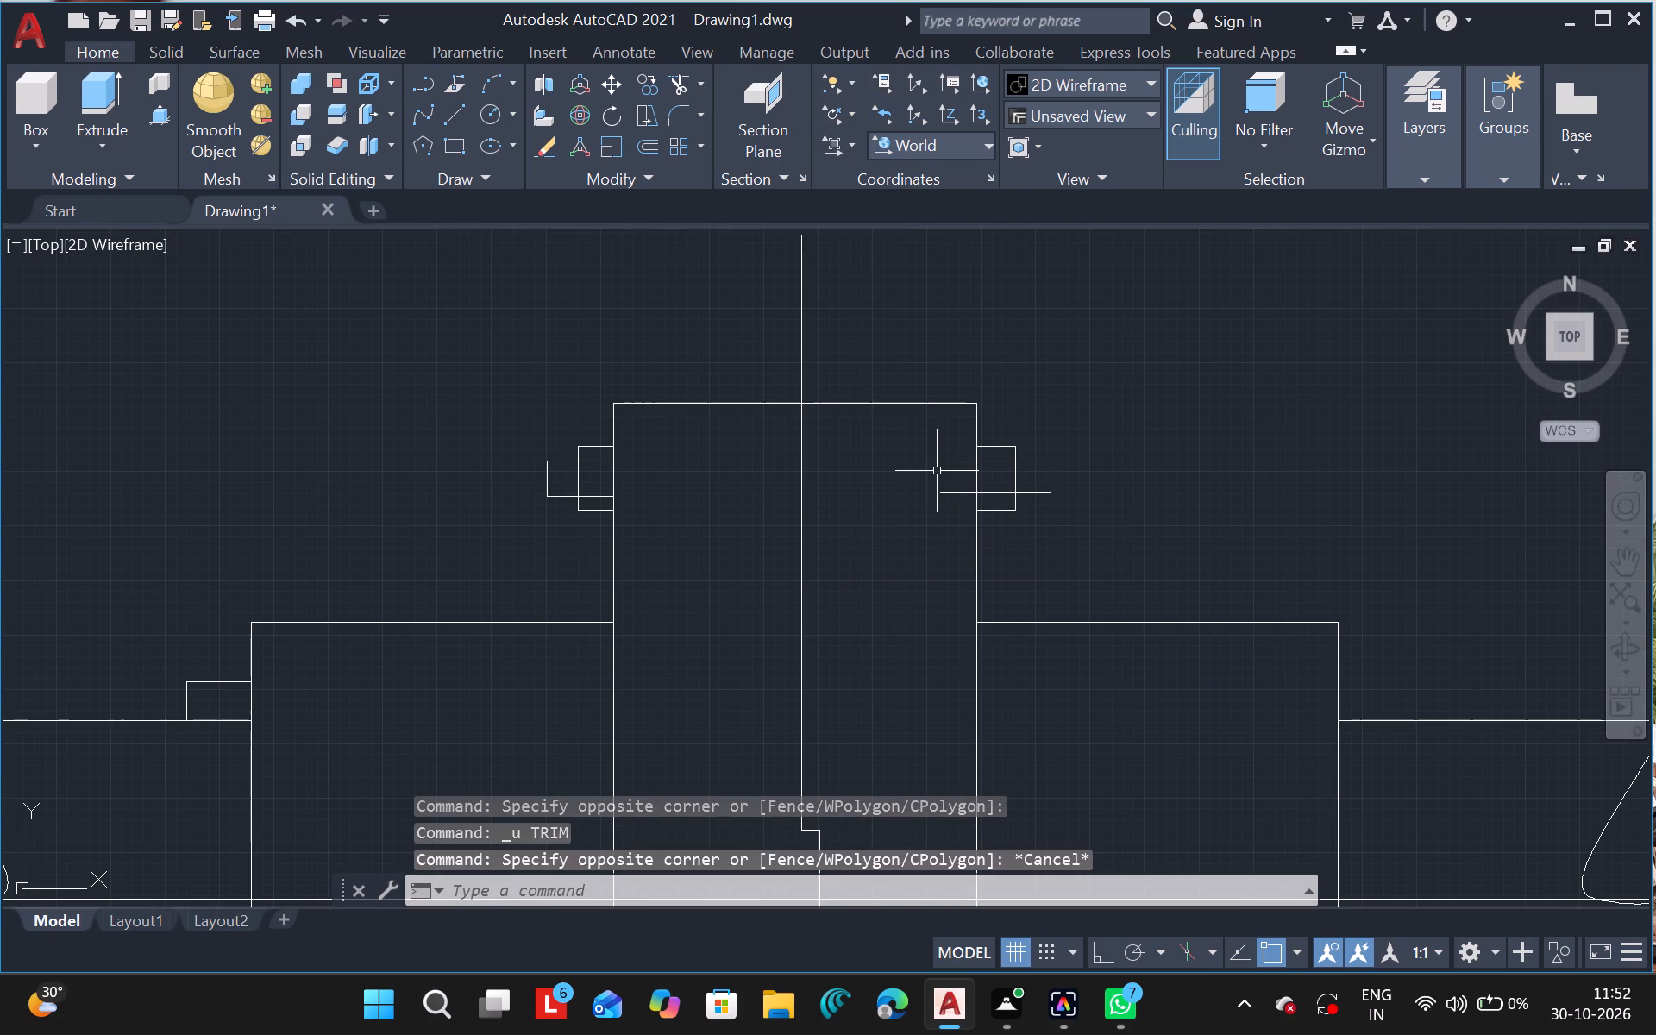
Trim the overhanging ends of both right band lines inside the central rectangle back to its right edge.
{"action": "type", "text": "tr"}
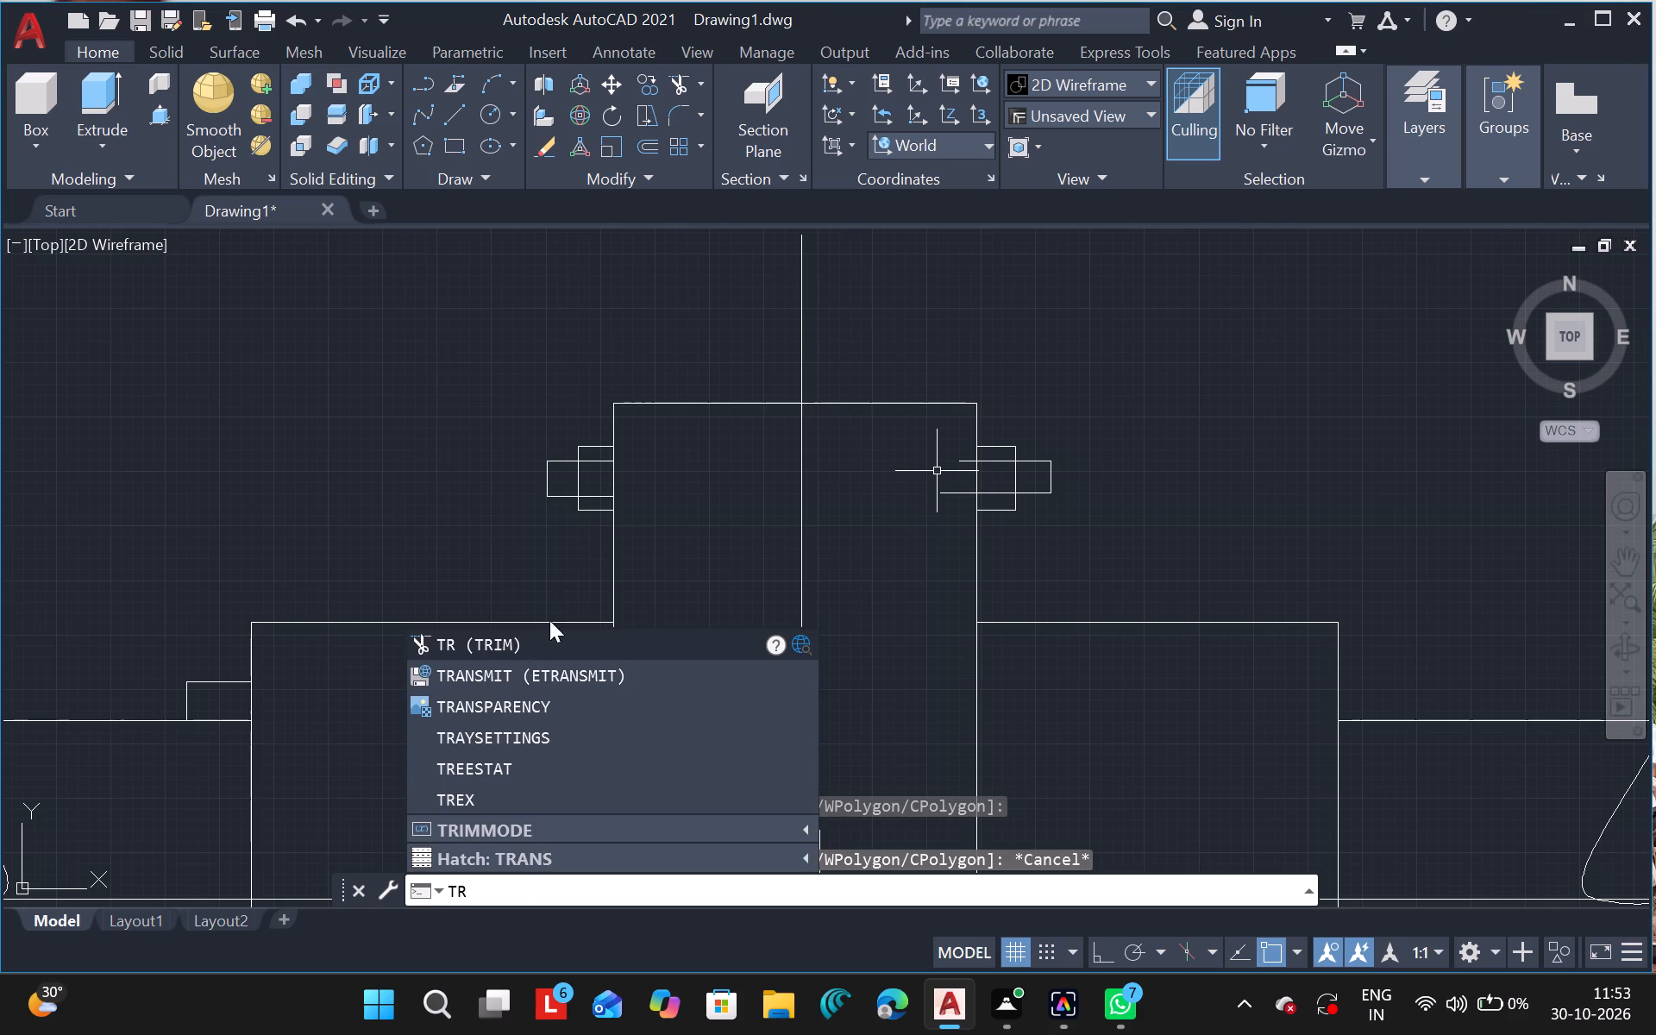
{"action": "left_click", "coordinate": [524, 649]}
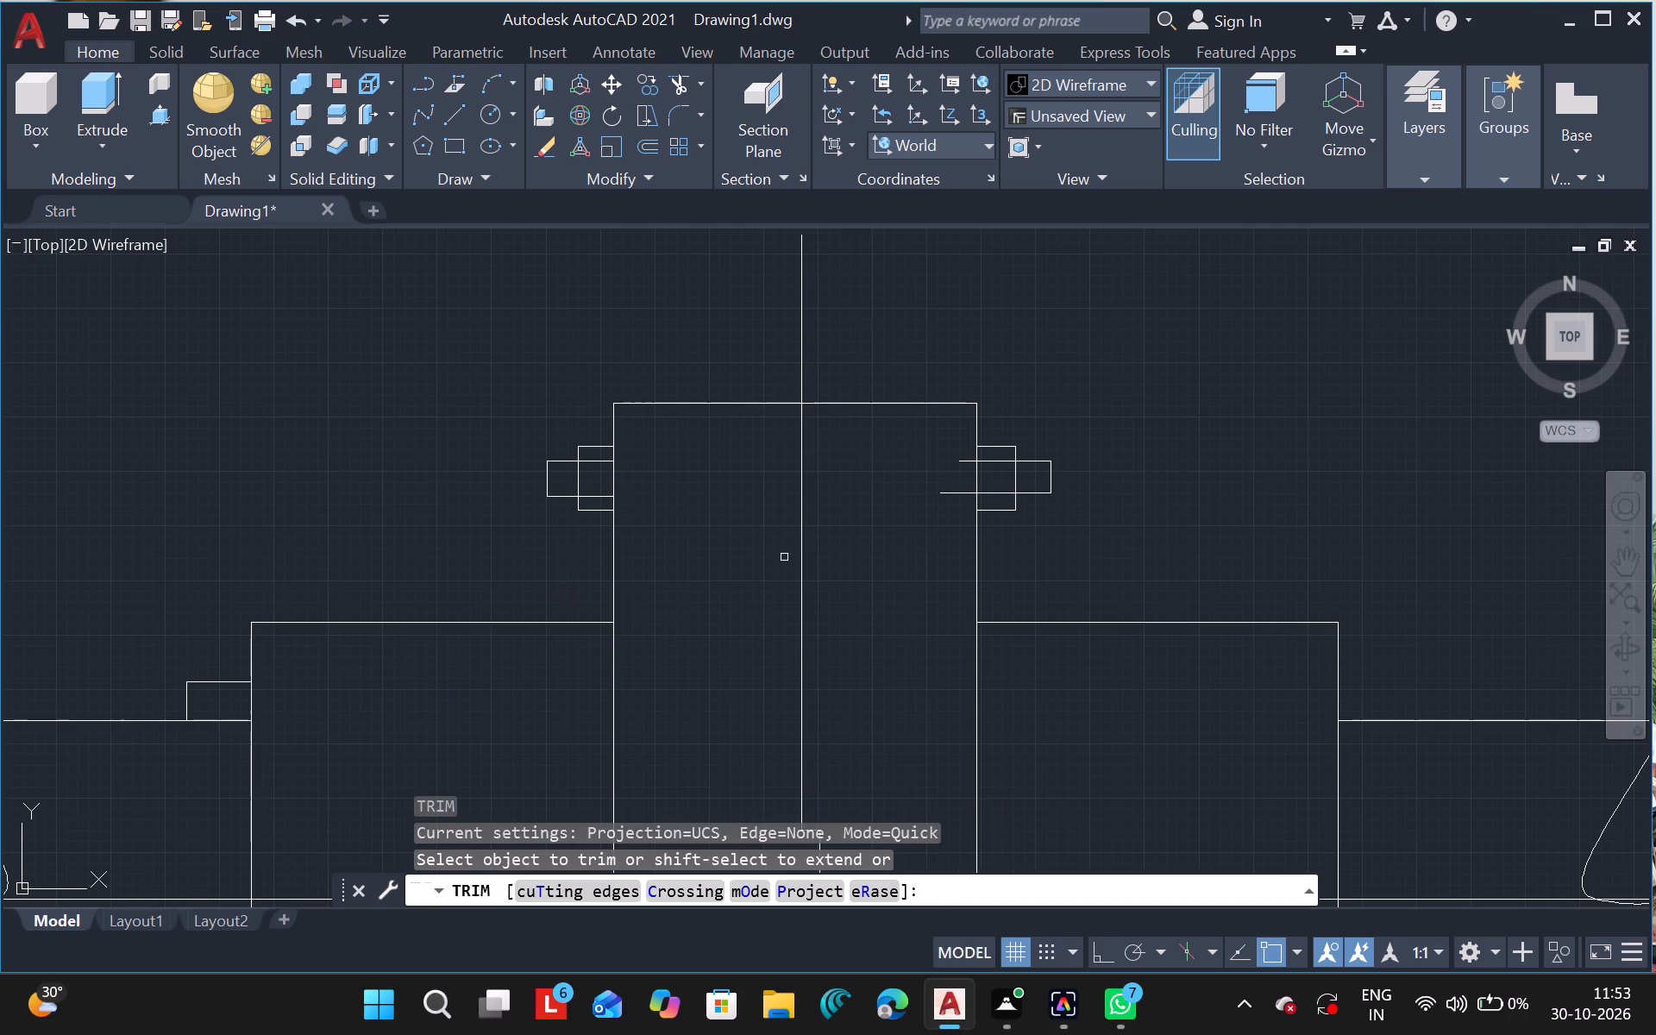
{"action": "left_click_drag", "start_coordinate": [961, 437], "coordinate": [977, 492]}
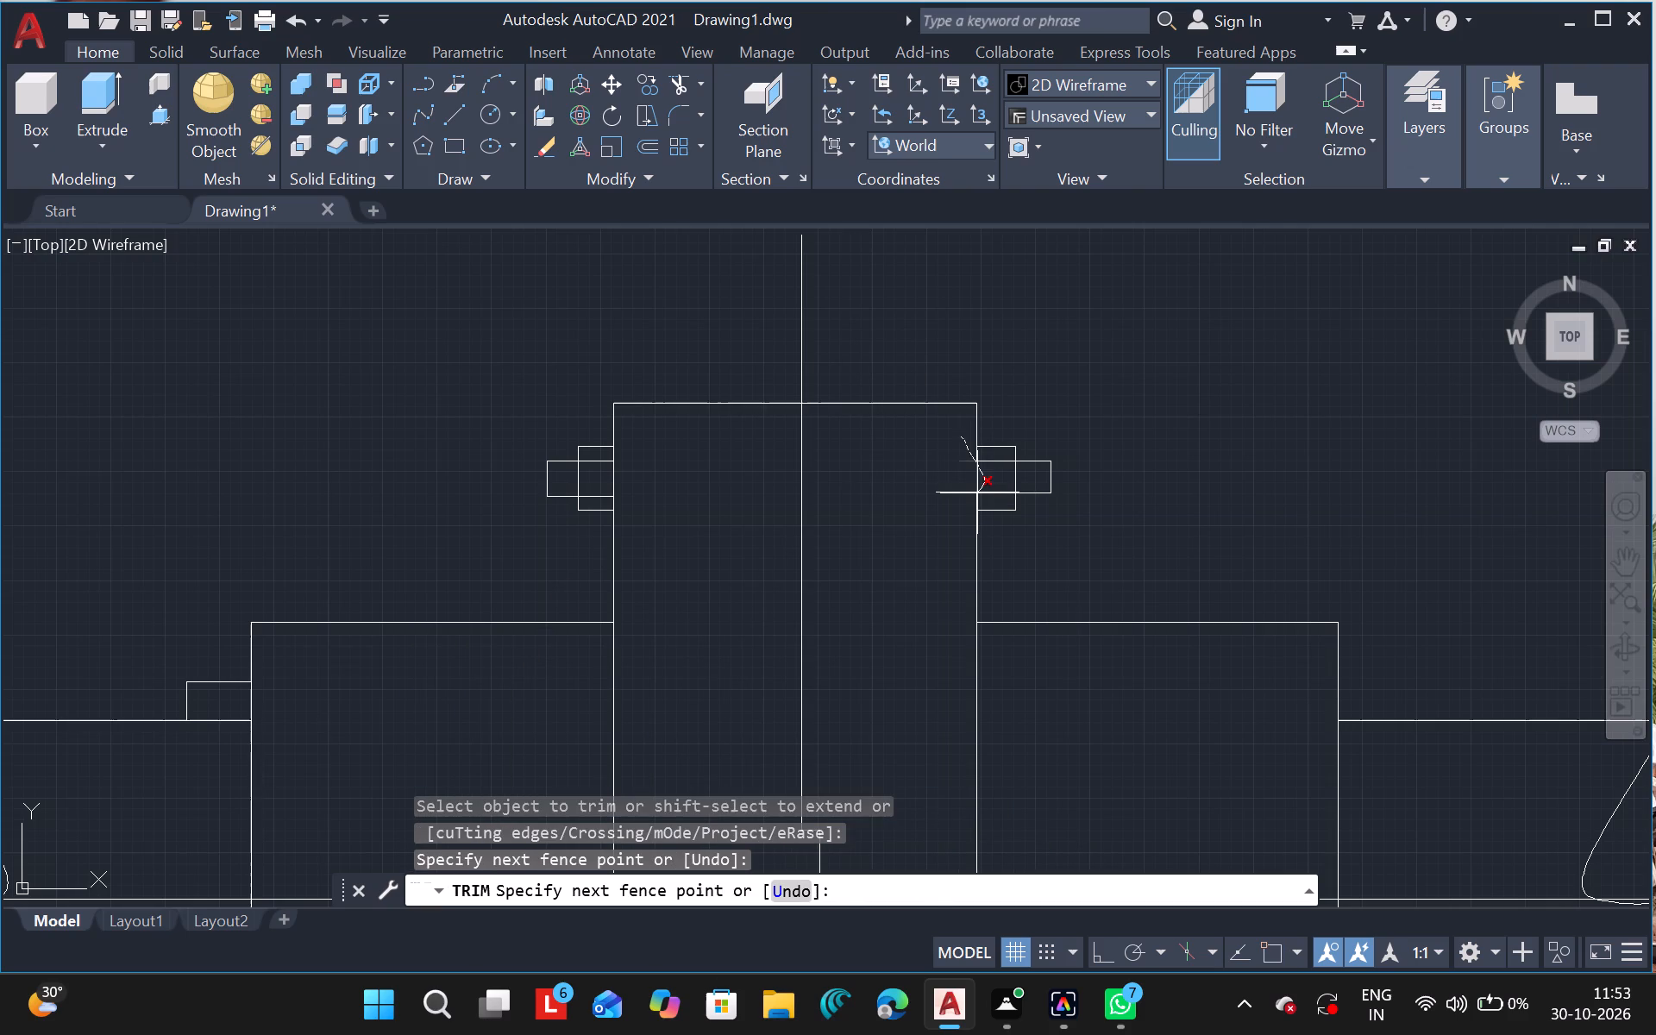
{"action": "left_click_drag", "start_coordinate": [977, 492], "coordinate": [935, 474]}
{"action": "key", "text": "ctrl+z"}
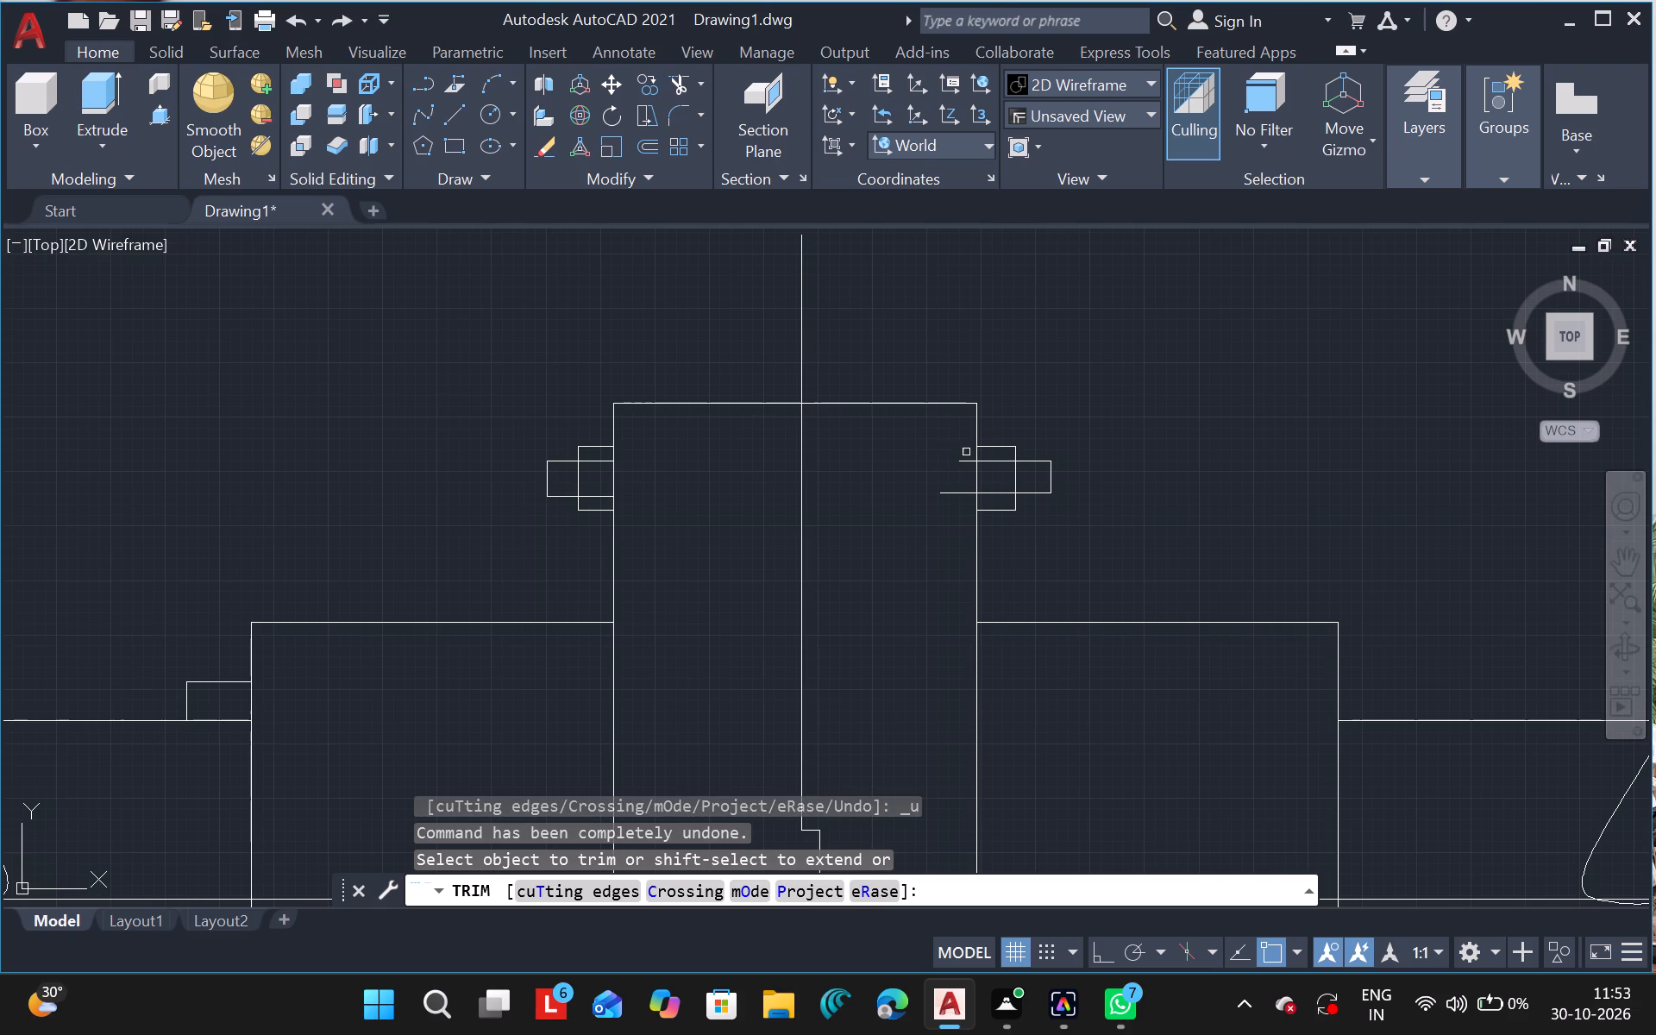
{"action": "left_click_drag", "start_coordinate": [966, 452], "coordinate": [968, 504]}
{"action": "scroll", "coordinate": [923, 473], "scroll_direction": "down", "scroll_amount": 2, "text": "ctrl"}
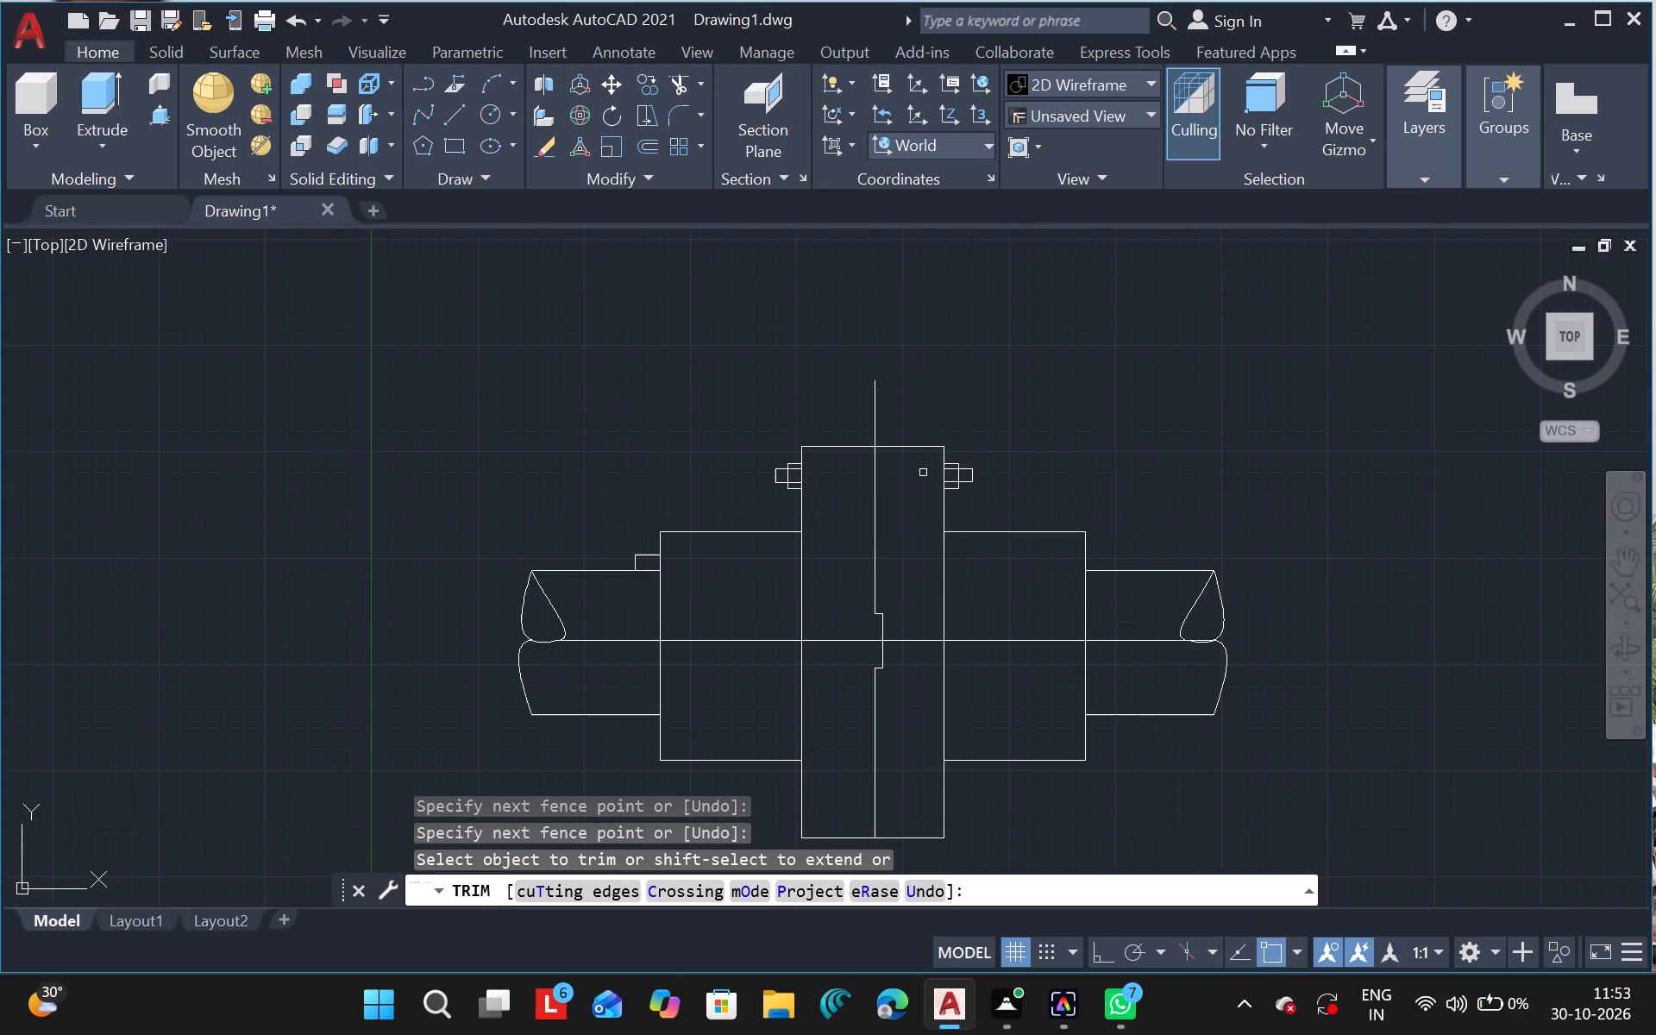
{"action": "key", "text": "Escape"}
Copy the upper left side box with its stub into the left block, just below the horizontal centerline.
{"action": "left_click", "coordinate": [1621, 552]}
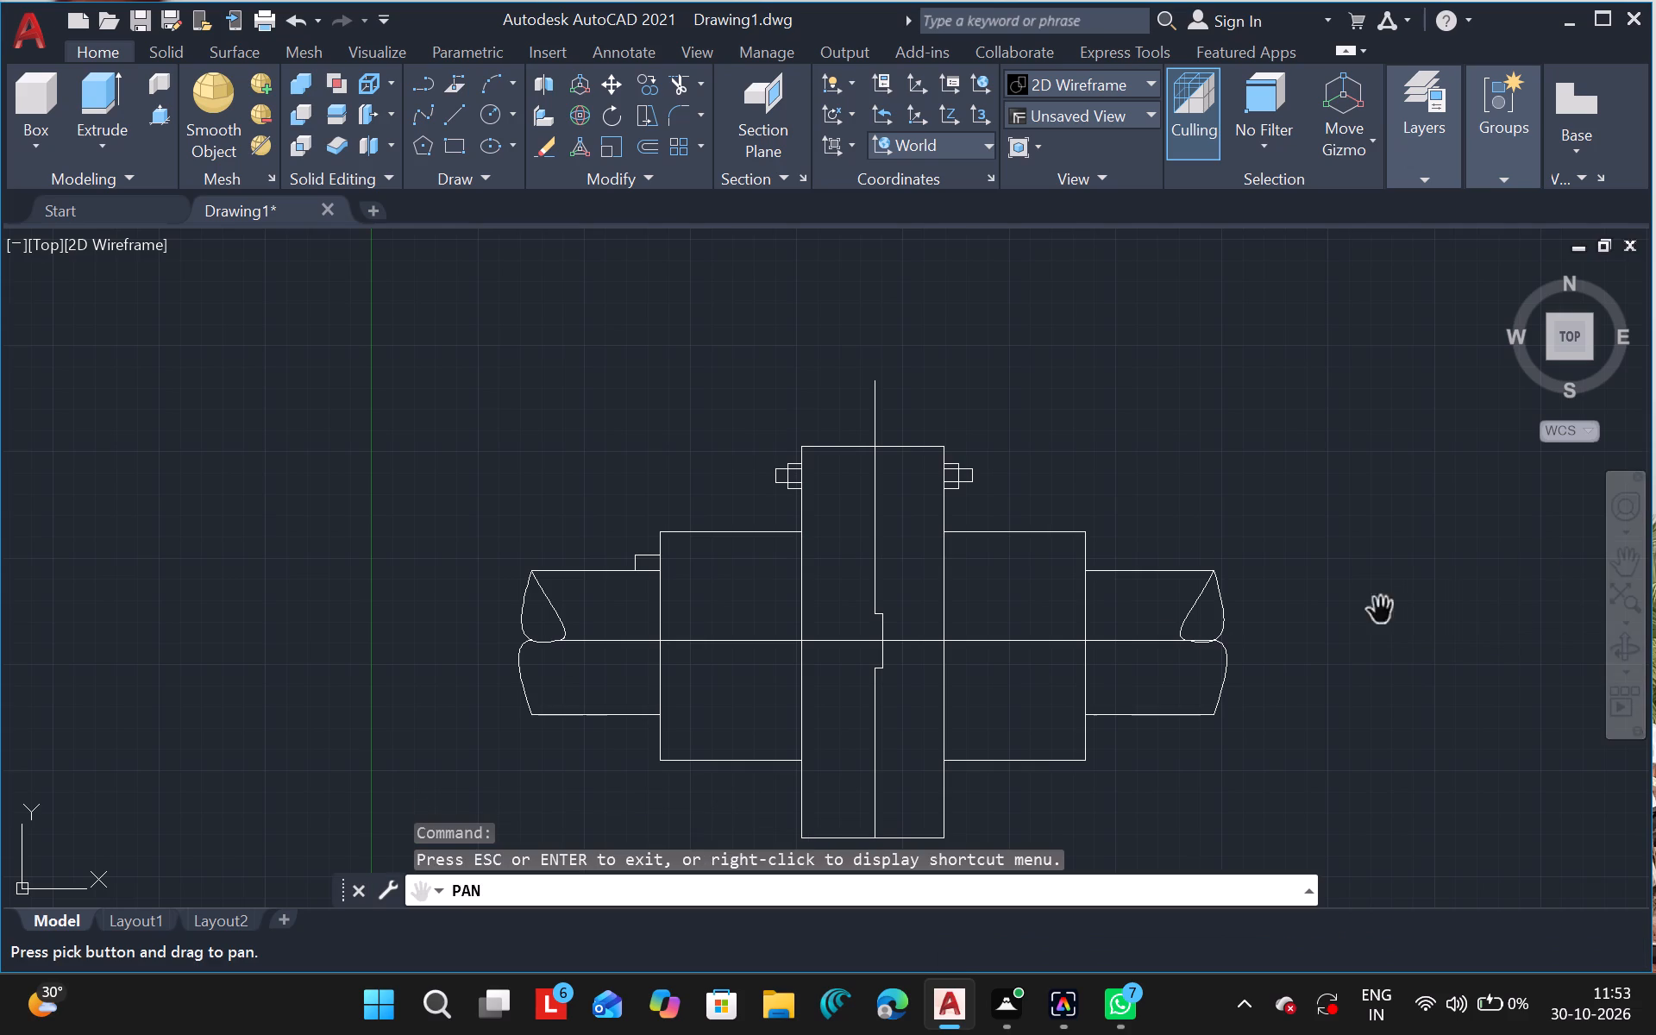
{"action": "left_click_drag", "start_coordinate": [916, 643], "coordinate": [882, 540]}
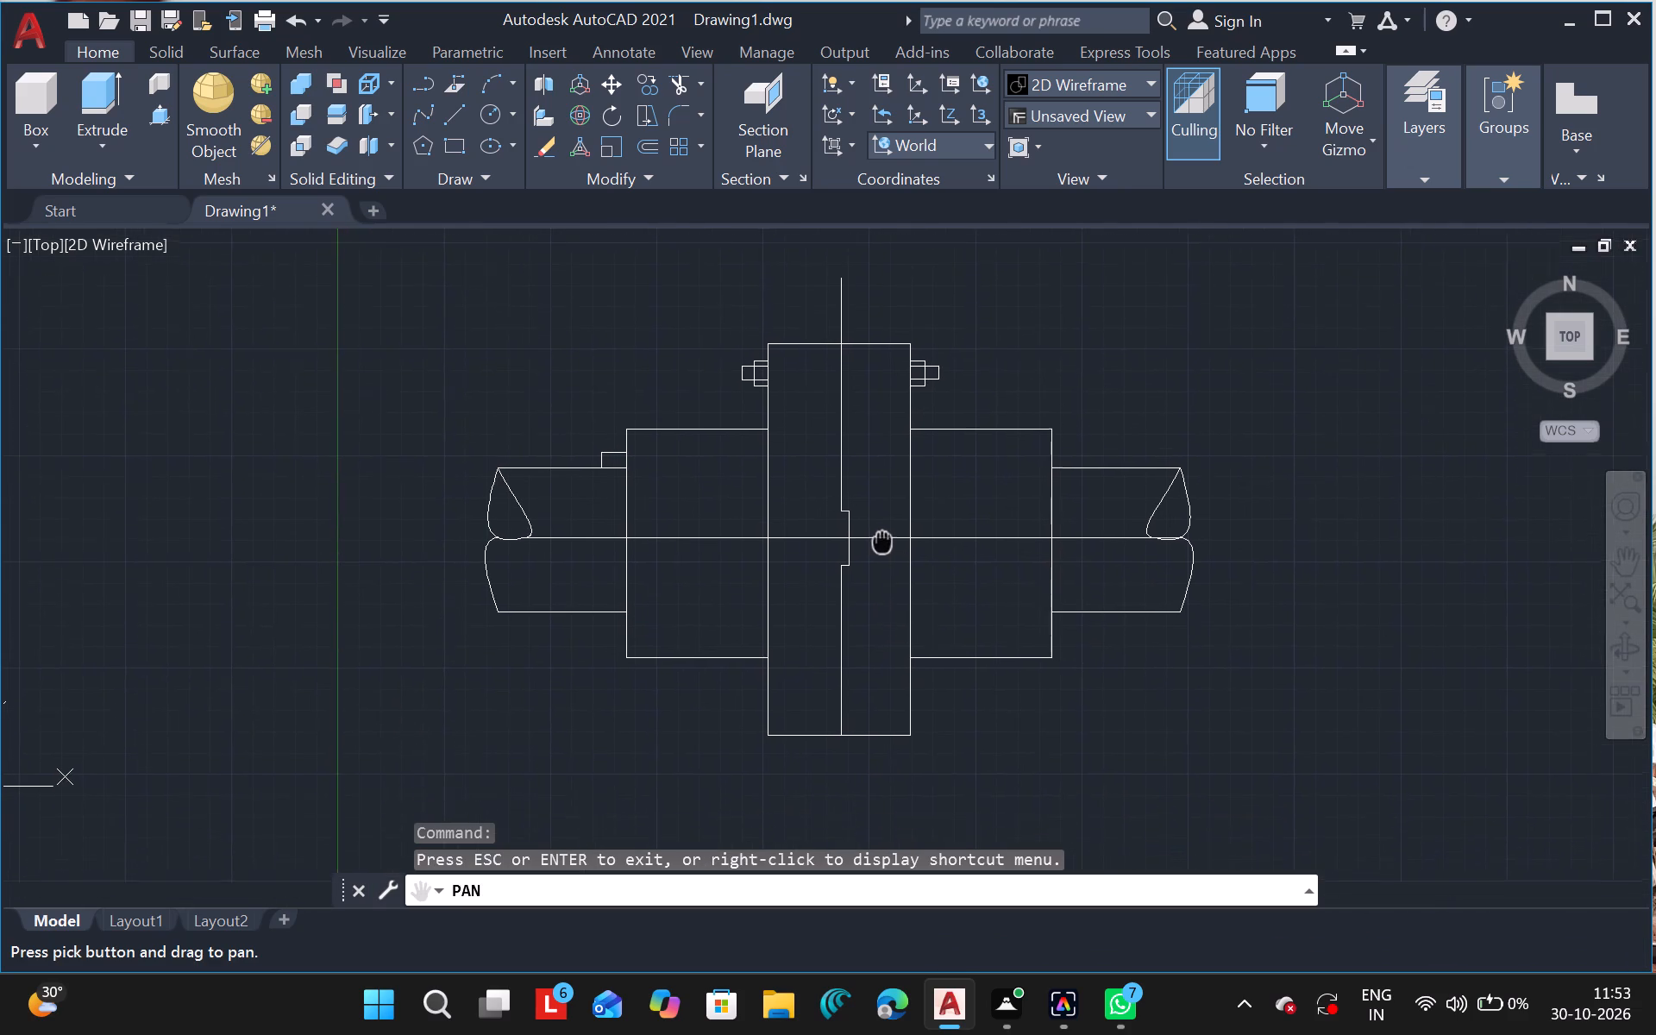
{"action": "left_click_drag", "start_coordinate": [882, 540], "coordinate": [881, 528]}
{"action": "key", "text": "Escape"}
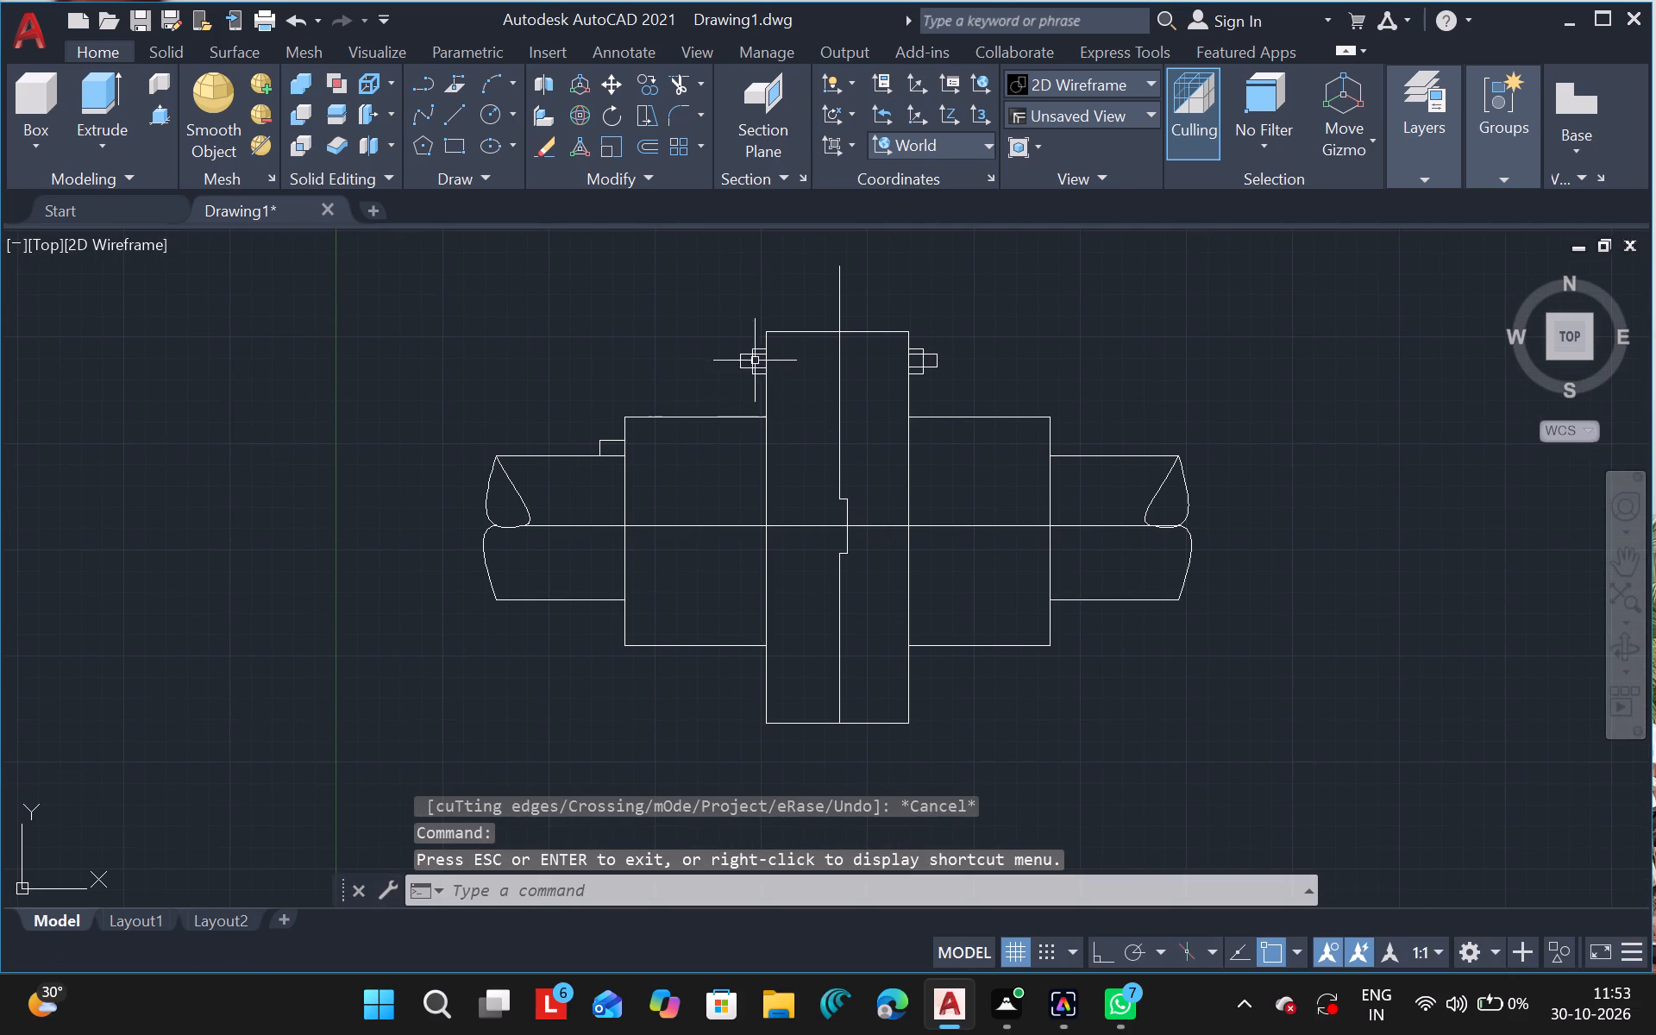
{"action": "left_click_drag", "start_coordinate": [732, 346], "coordinate": [731, 378]}
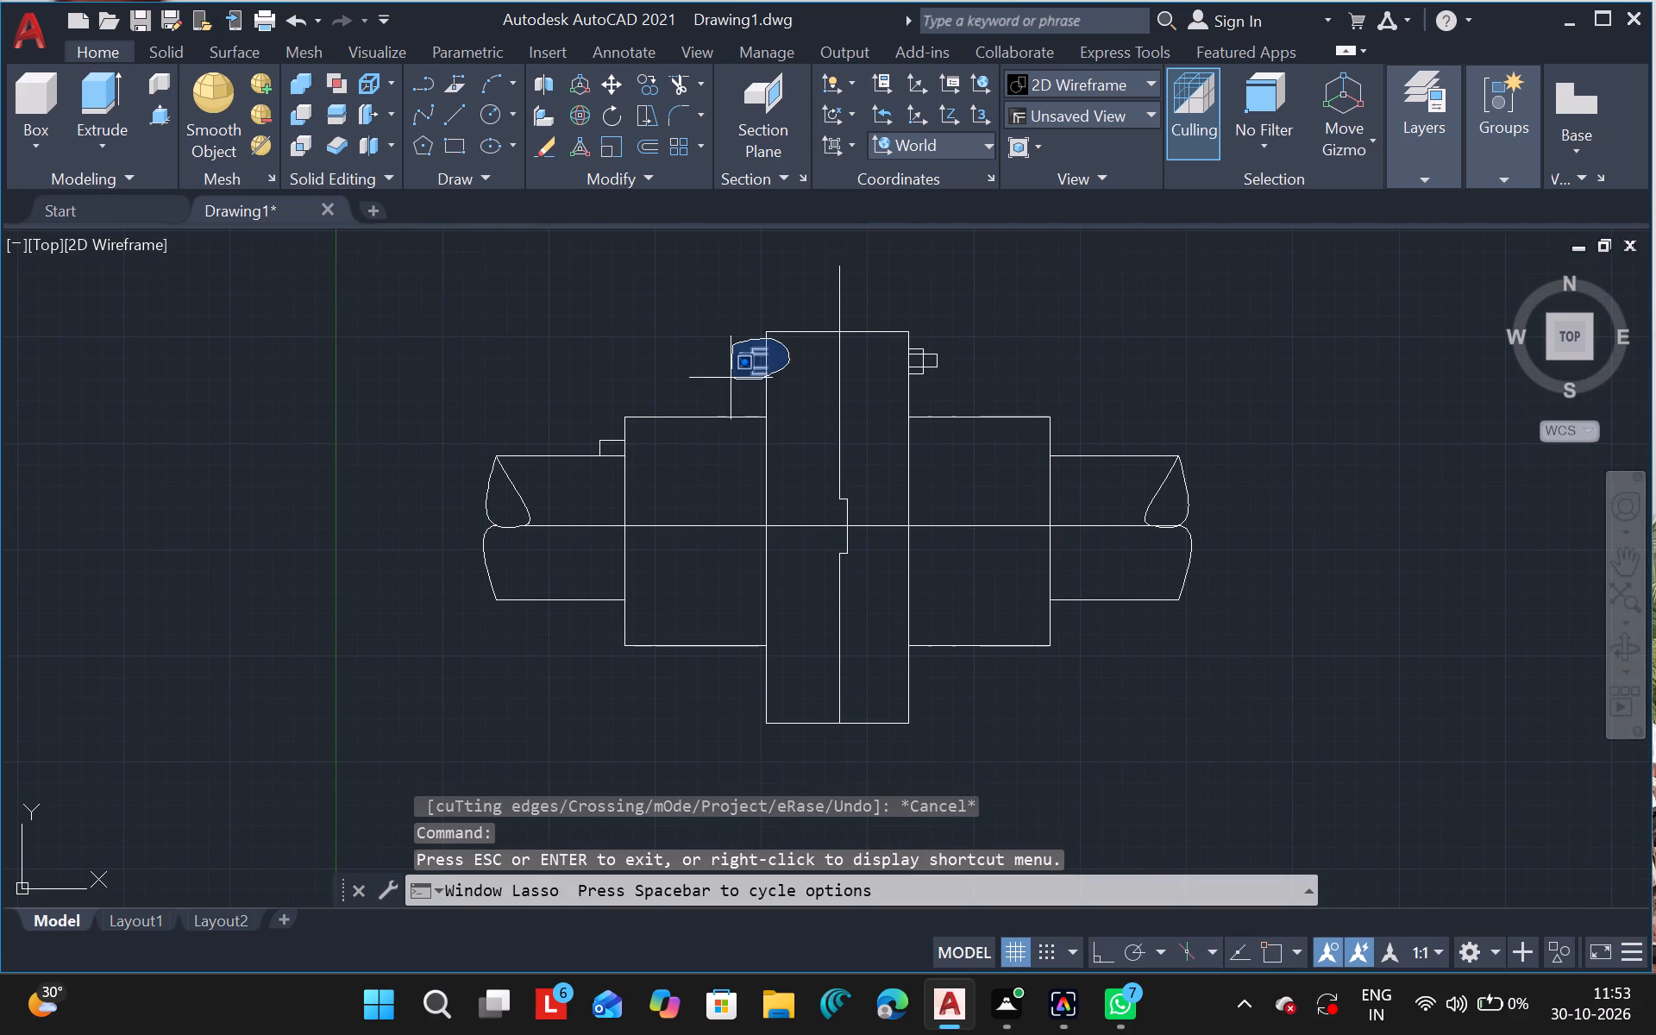
{"action": "left_click_drag", "start_coordinate": [731, 378], "coordinate": [713, 357]}
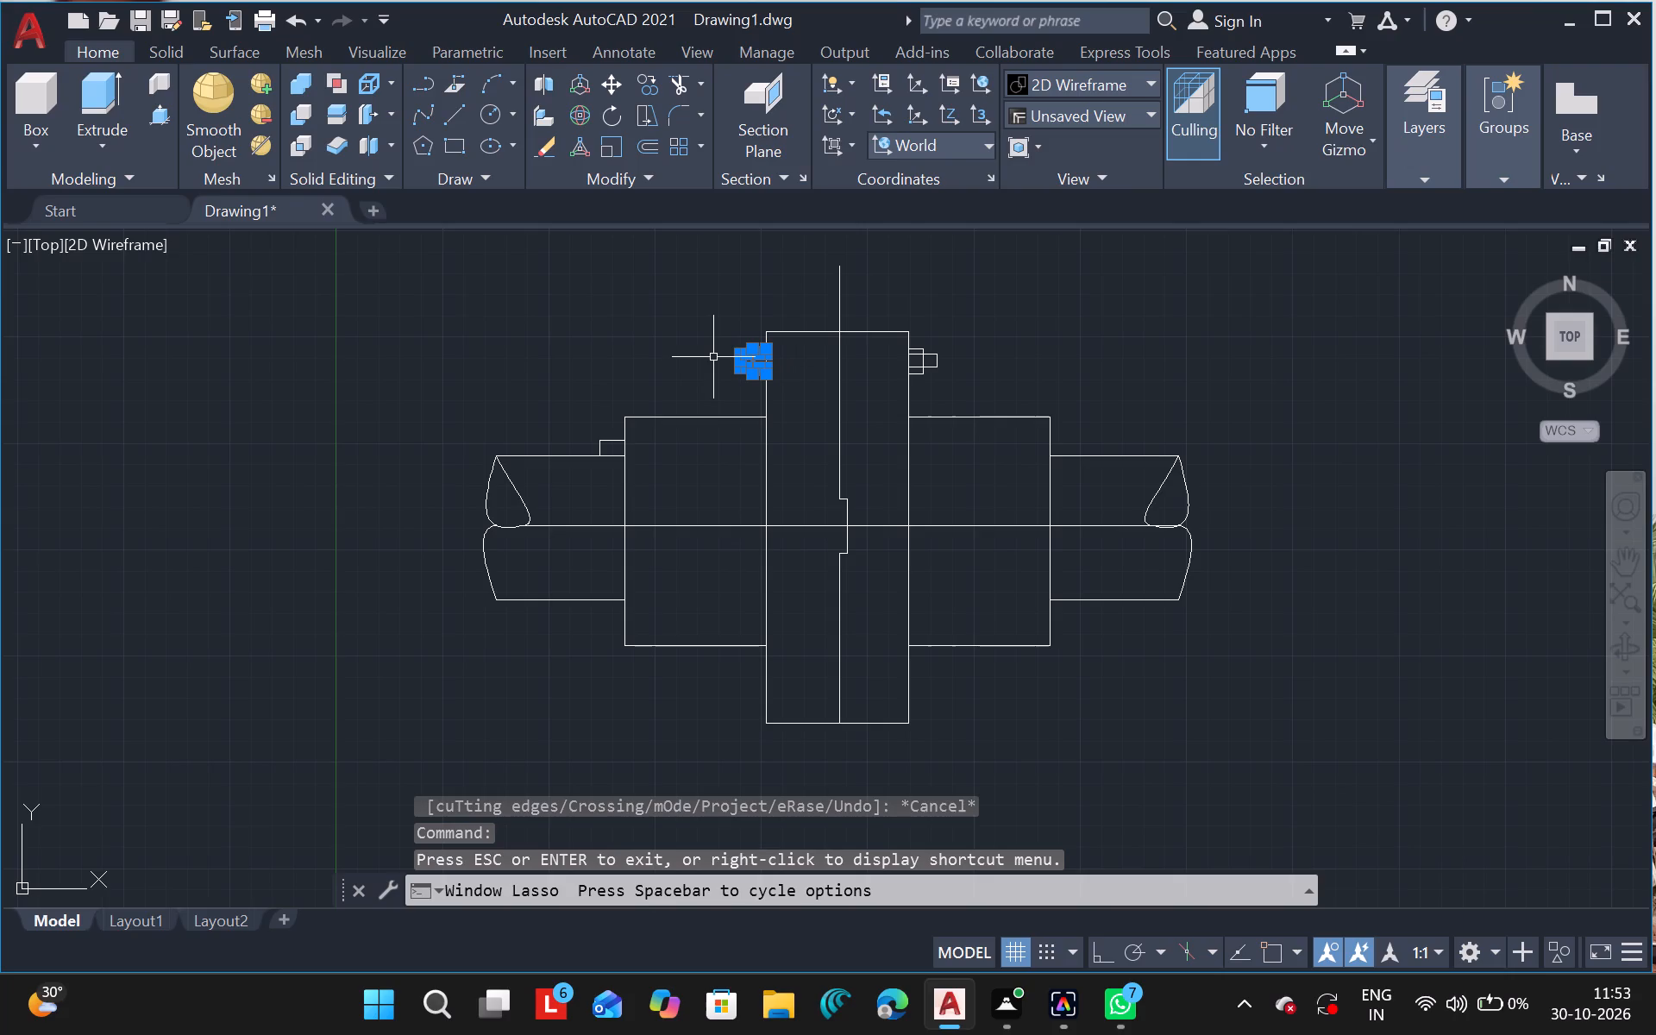
{"action": "type", "text": "co"}
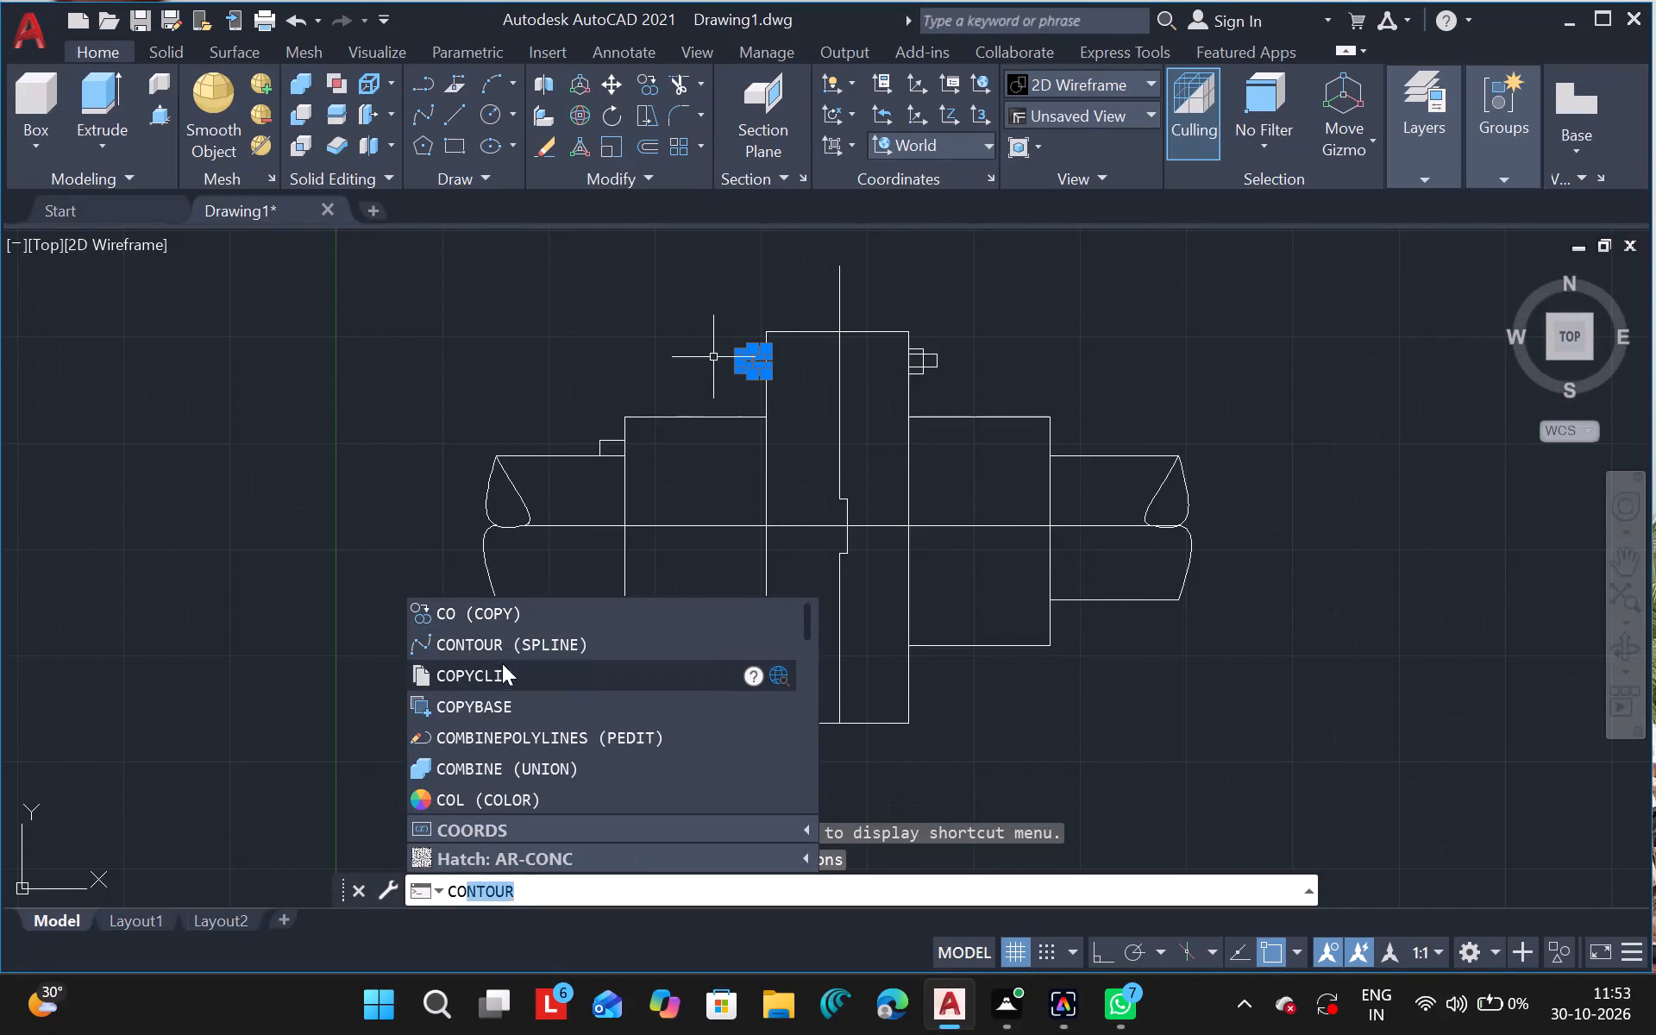
{"action": "left_click", "coordinate": [534, 605]}
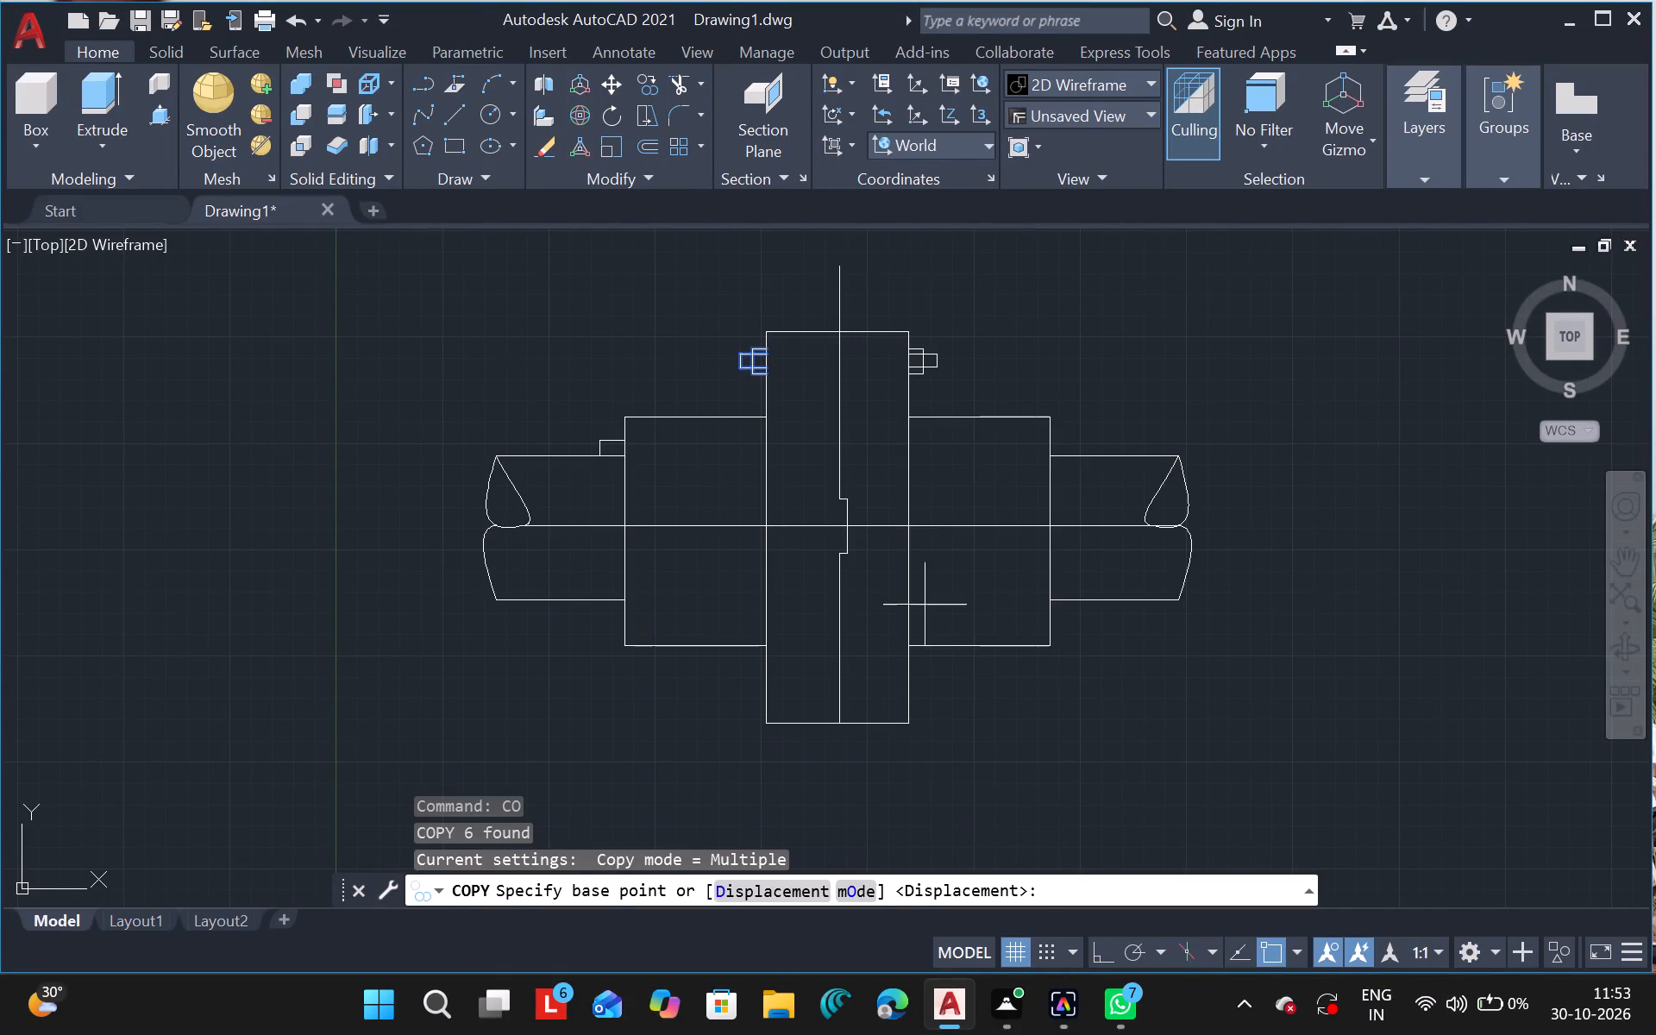
{"action": "left_click", "coordinate": [928, 598]}
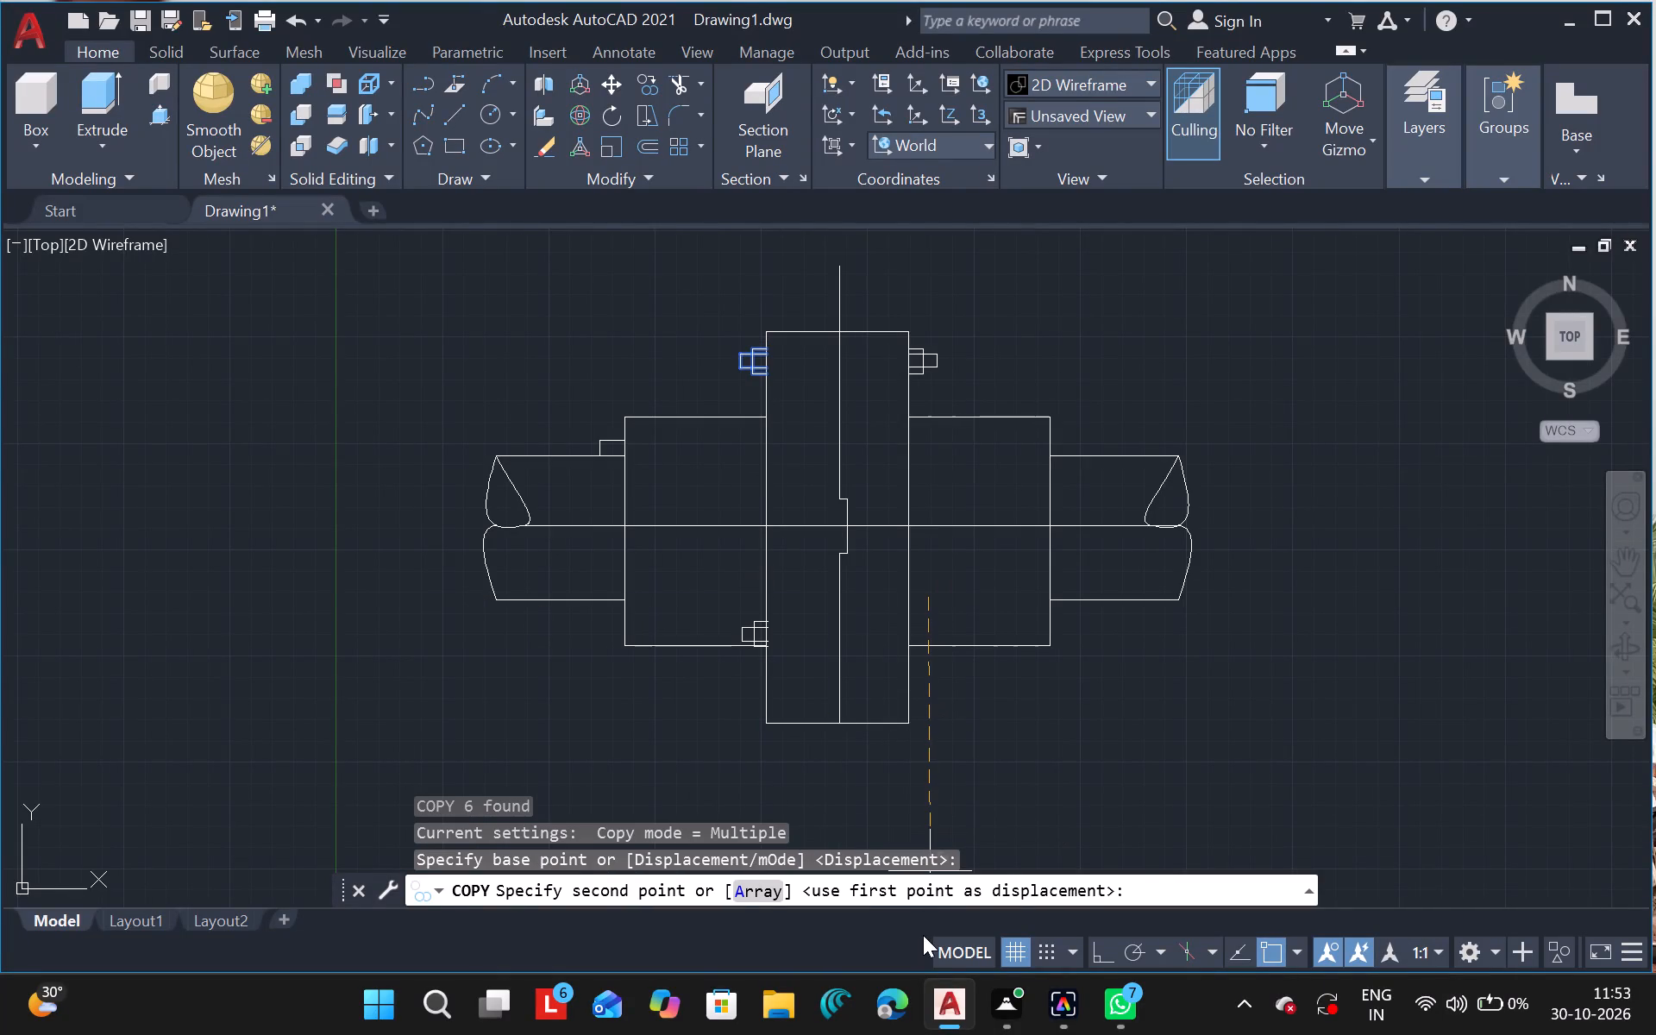
{"action": "left_click", "coordinate": [920, 856]}
{"action": "left_click", "coordinate": [871, 788]}
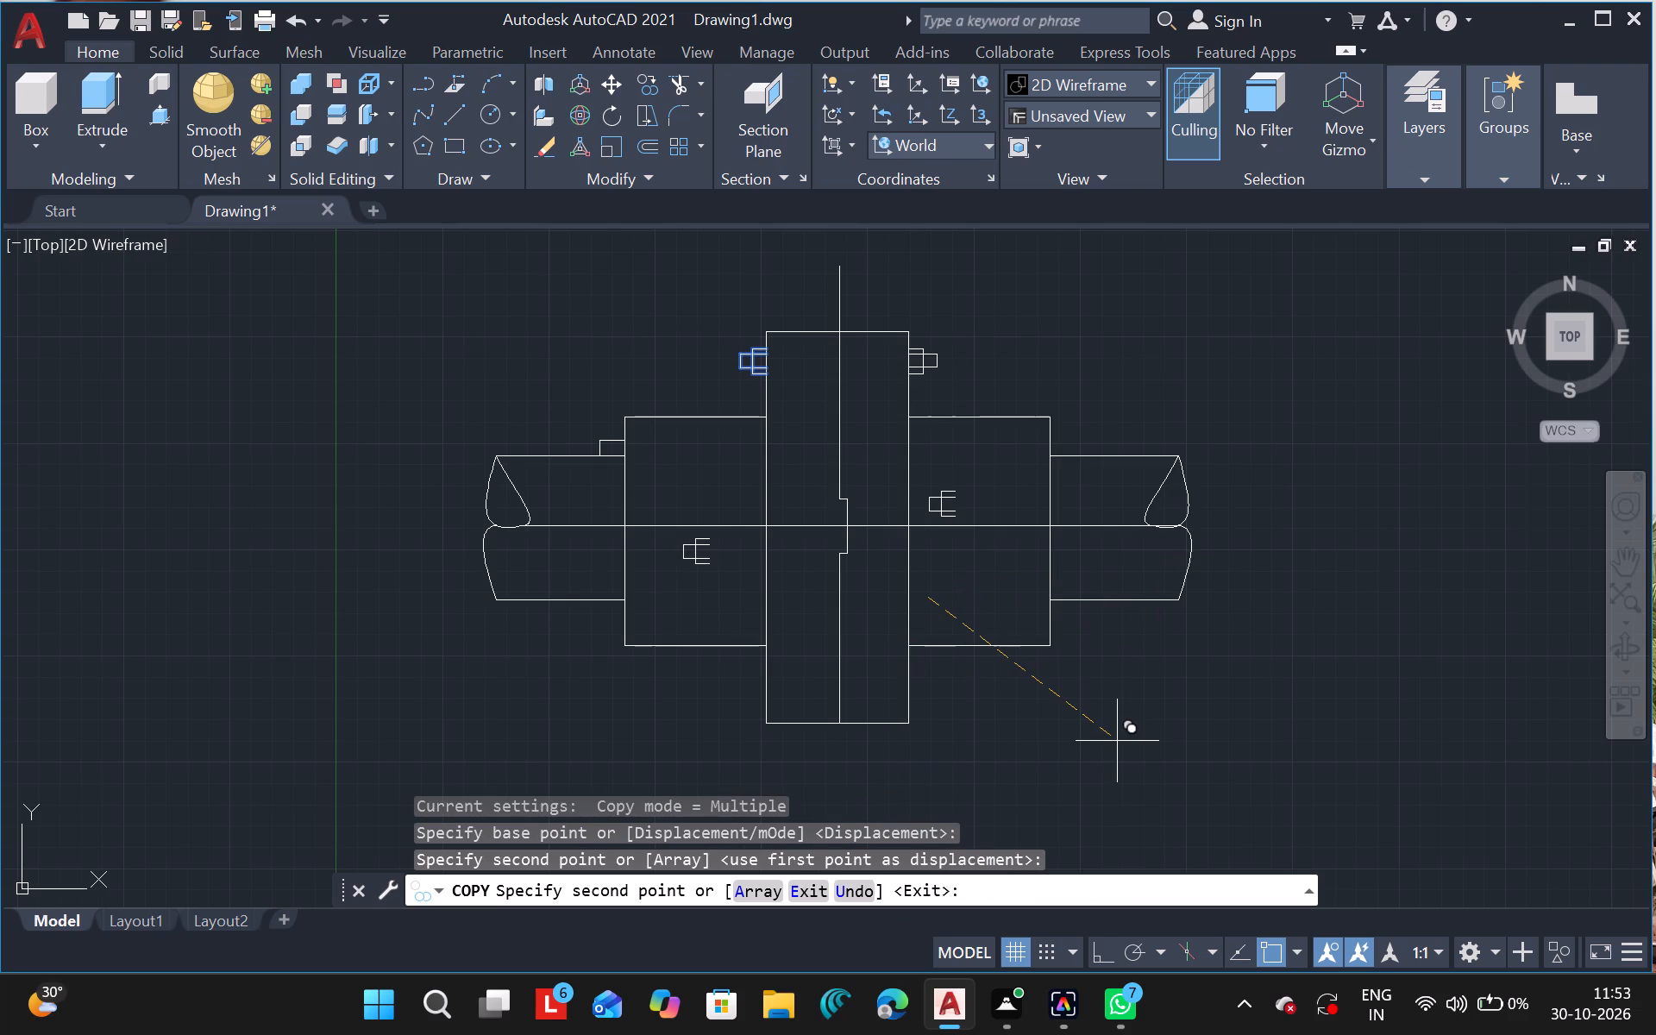
{"action": "key", "text": "Escape"}
Move the copied box and stub from the left block to the central rectangle's left edge, near its lower end.
{"action": "left_click_drag", "start_coordinate": [674, 544], "coordinate": [736, 535]}
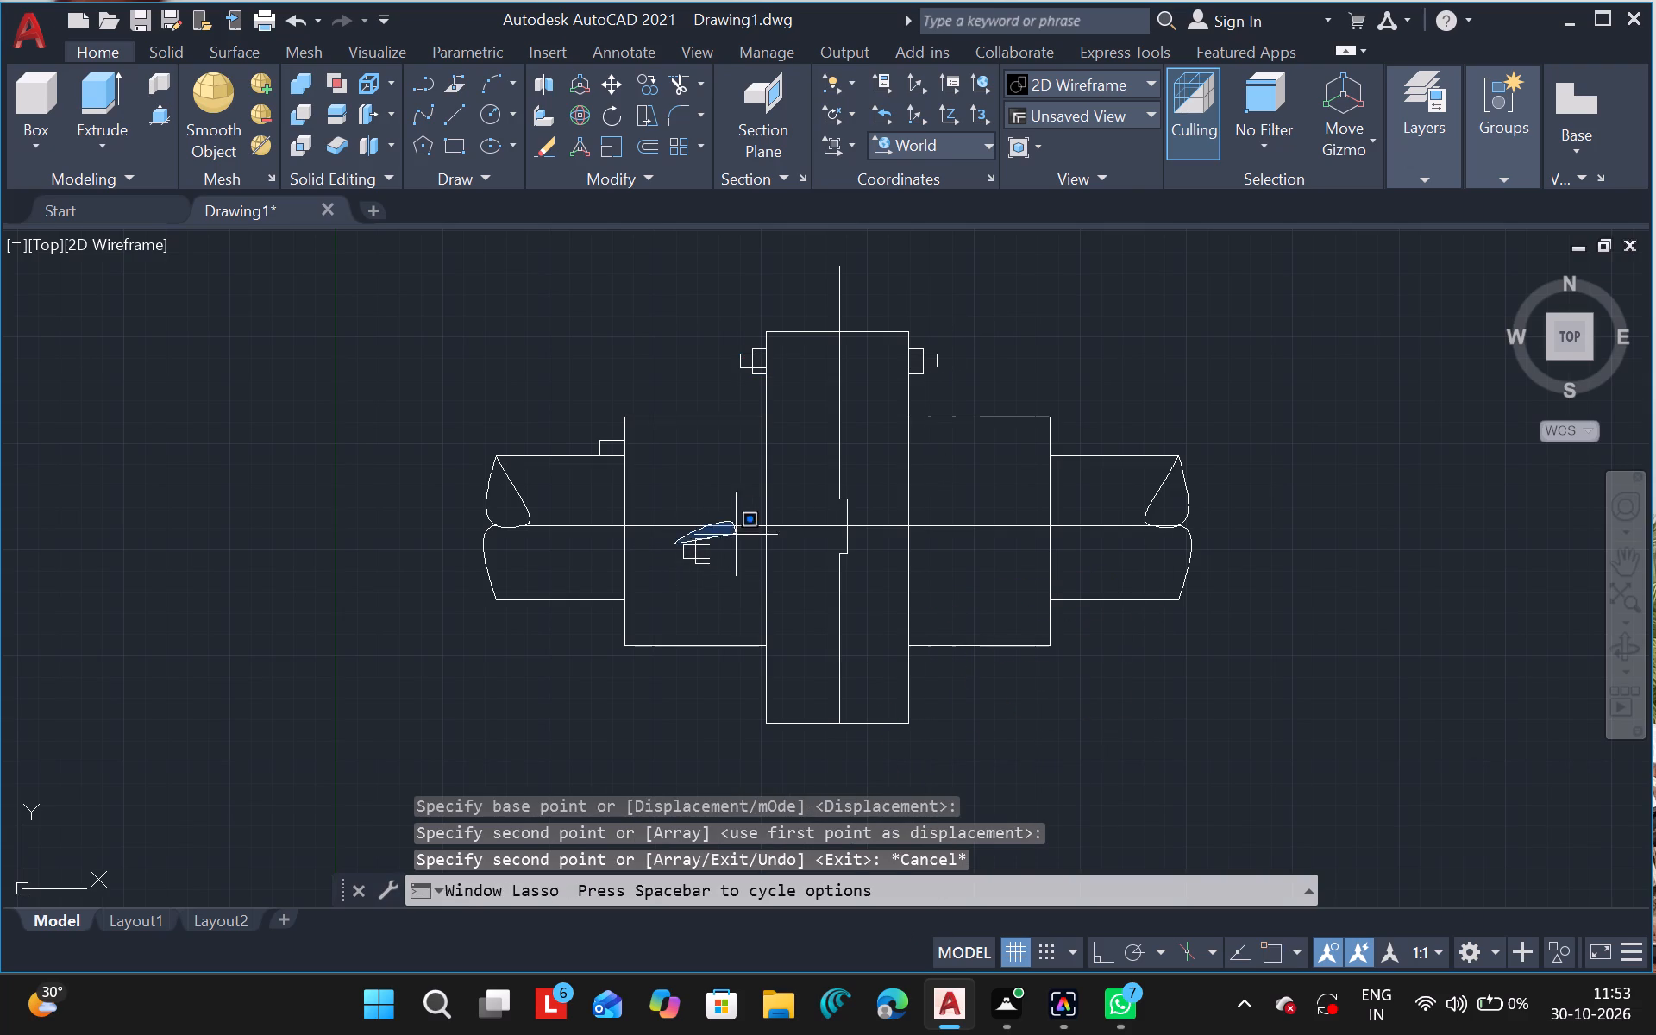
{"action": "left_click_drag", "start_coordinate": [736, 535], "coordinate": [664, 568]}
{"action": "type", "text": "mo"}
{"action": "left_click", "coordinate": [509, 668]}
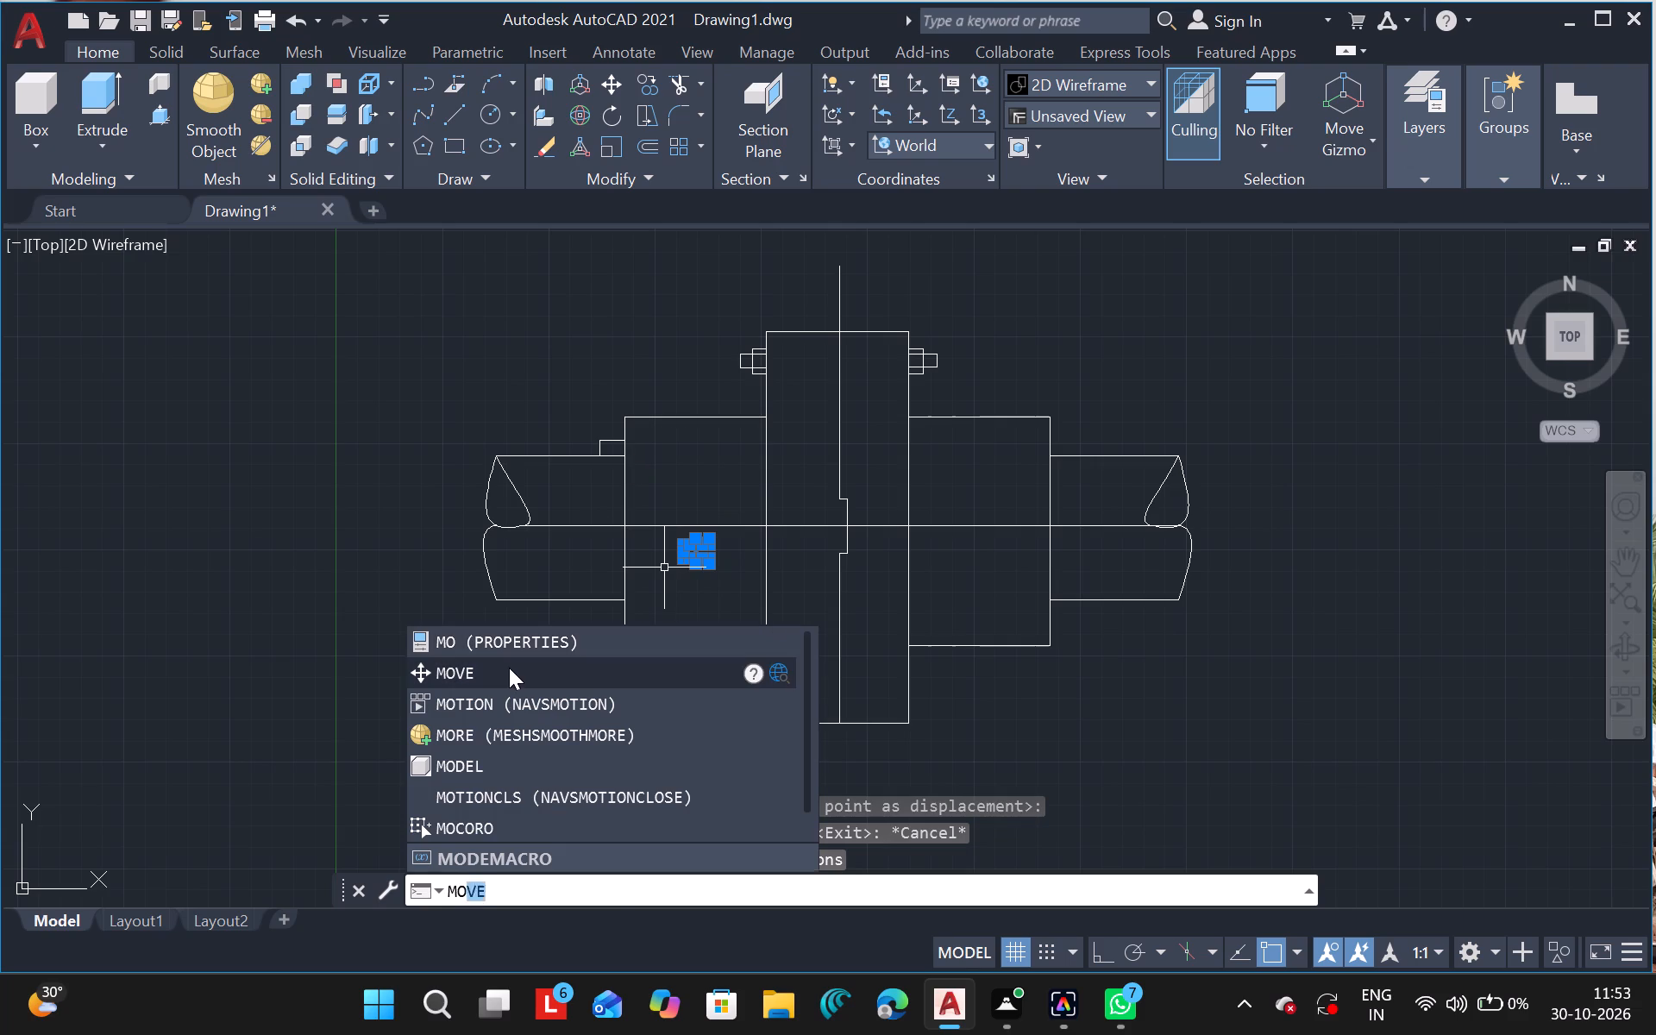
{"action": "left_click_drag", "start_coordinate": [1077, 704], "coordinate": [1076, 752]}
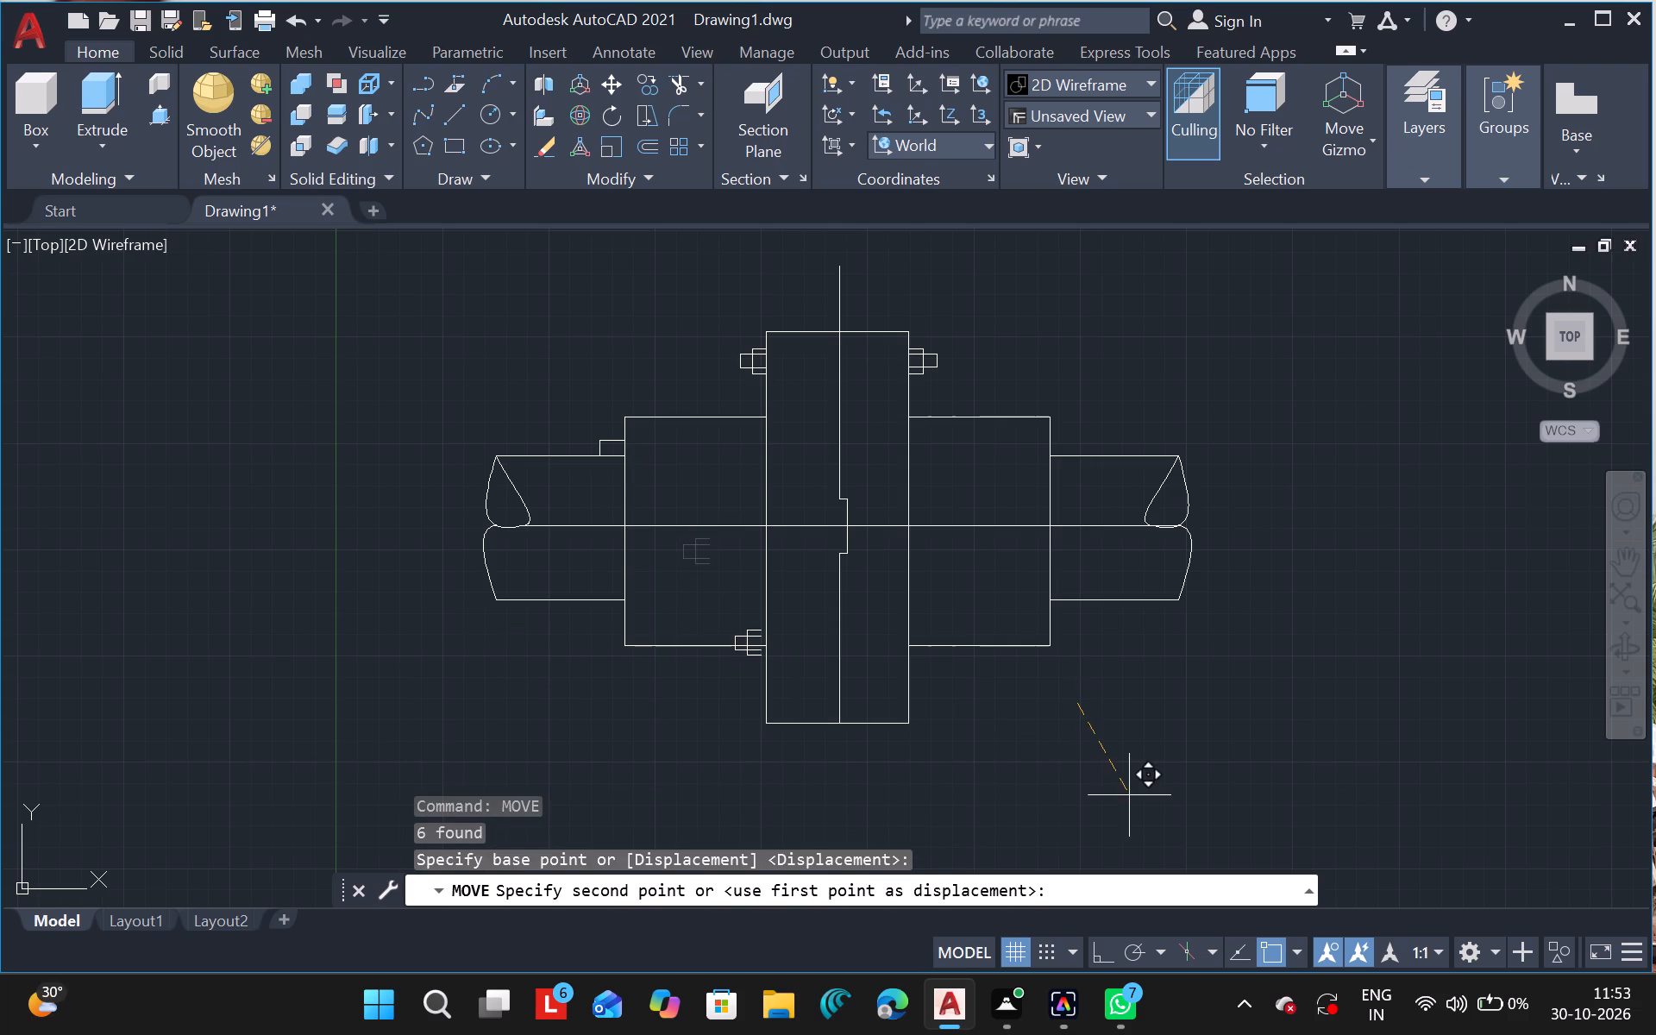
{"action": "left_click", "coordinate": [1133, 848]}
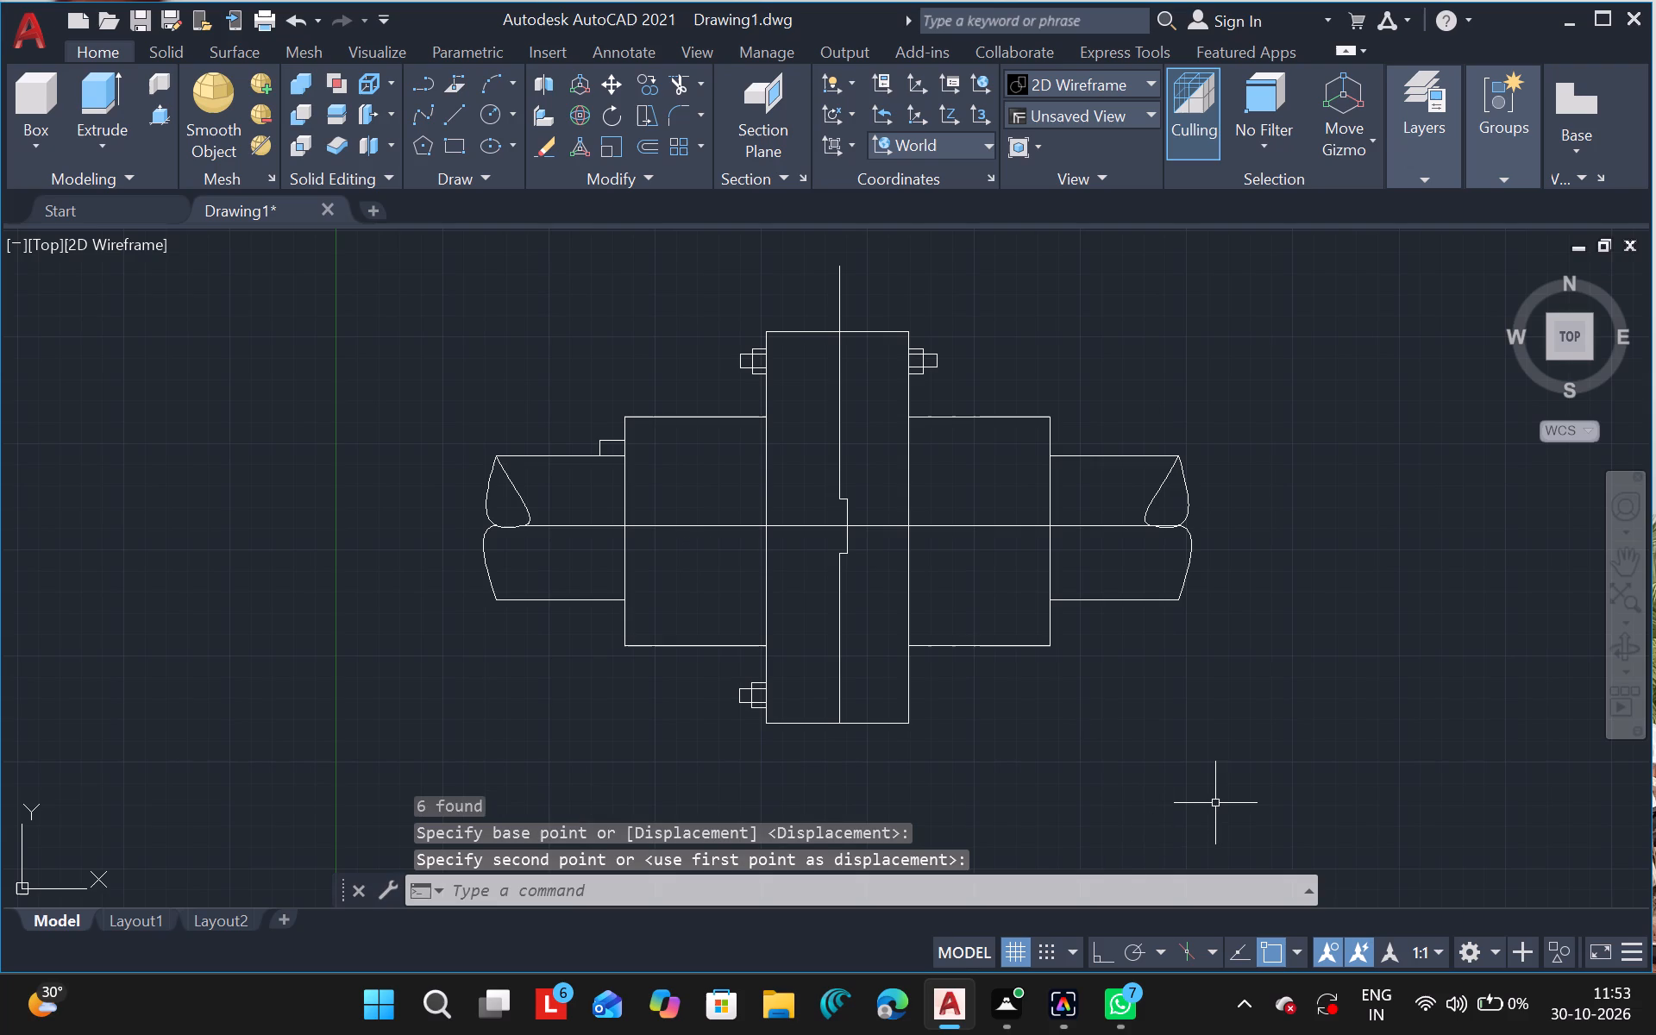
{"action": "key", "text": "Escape"}
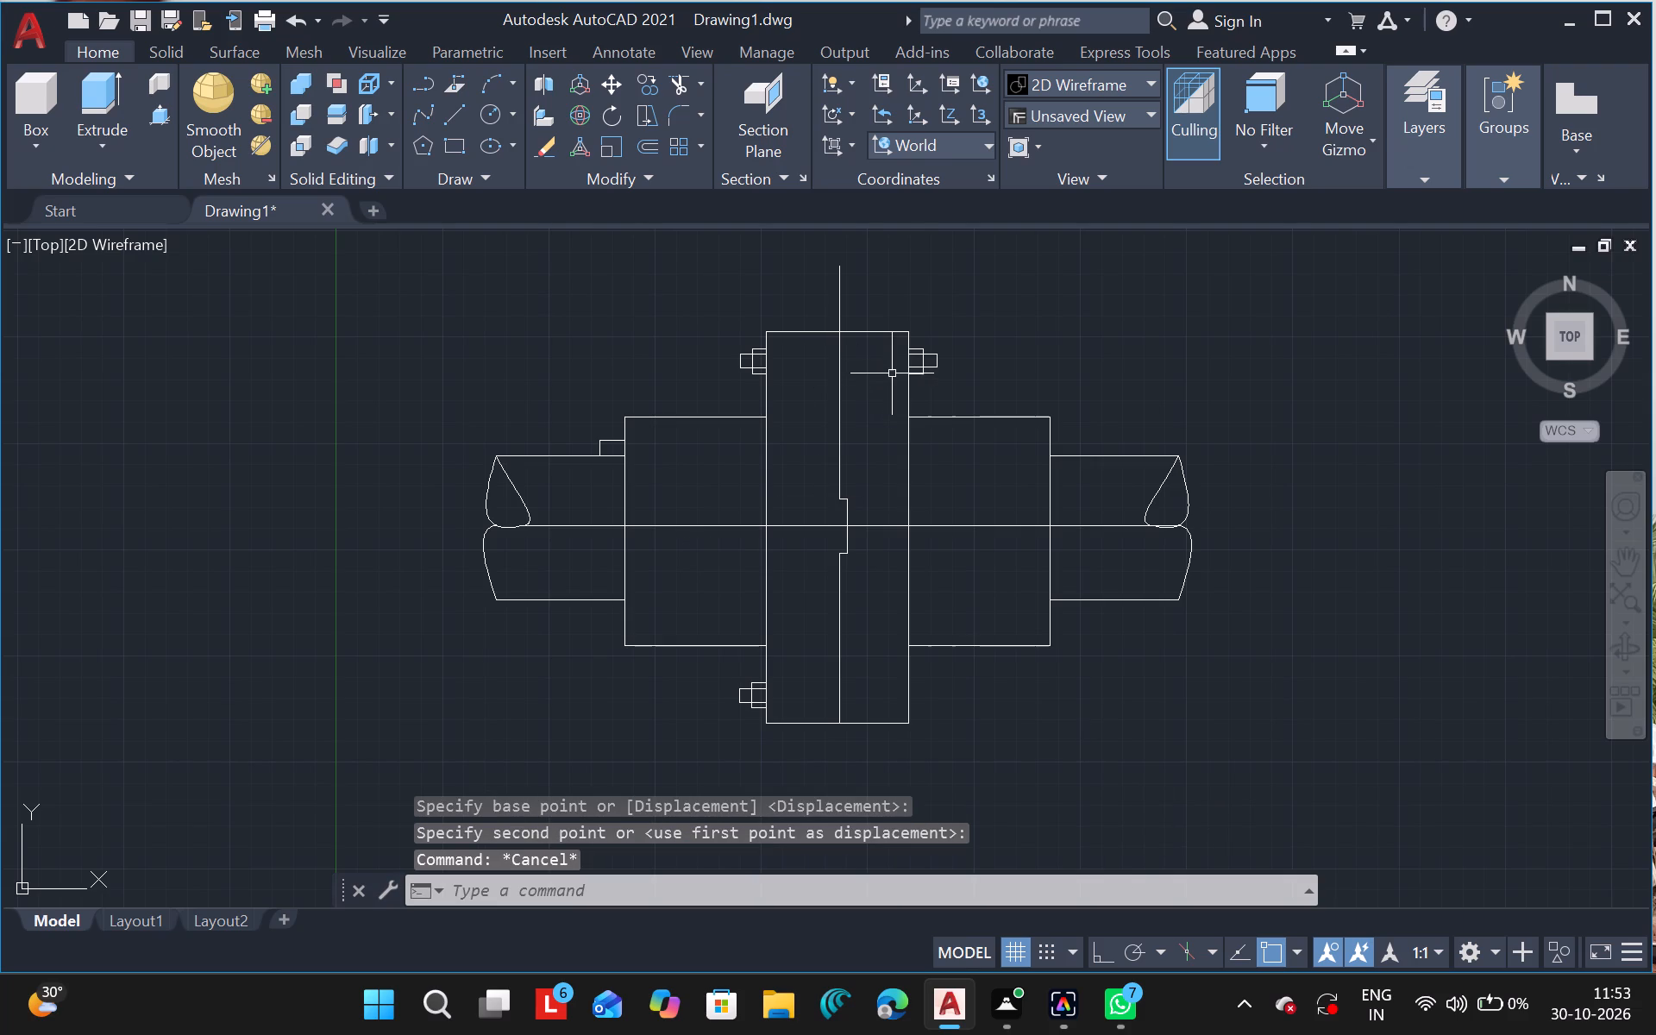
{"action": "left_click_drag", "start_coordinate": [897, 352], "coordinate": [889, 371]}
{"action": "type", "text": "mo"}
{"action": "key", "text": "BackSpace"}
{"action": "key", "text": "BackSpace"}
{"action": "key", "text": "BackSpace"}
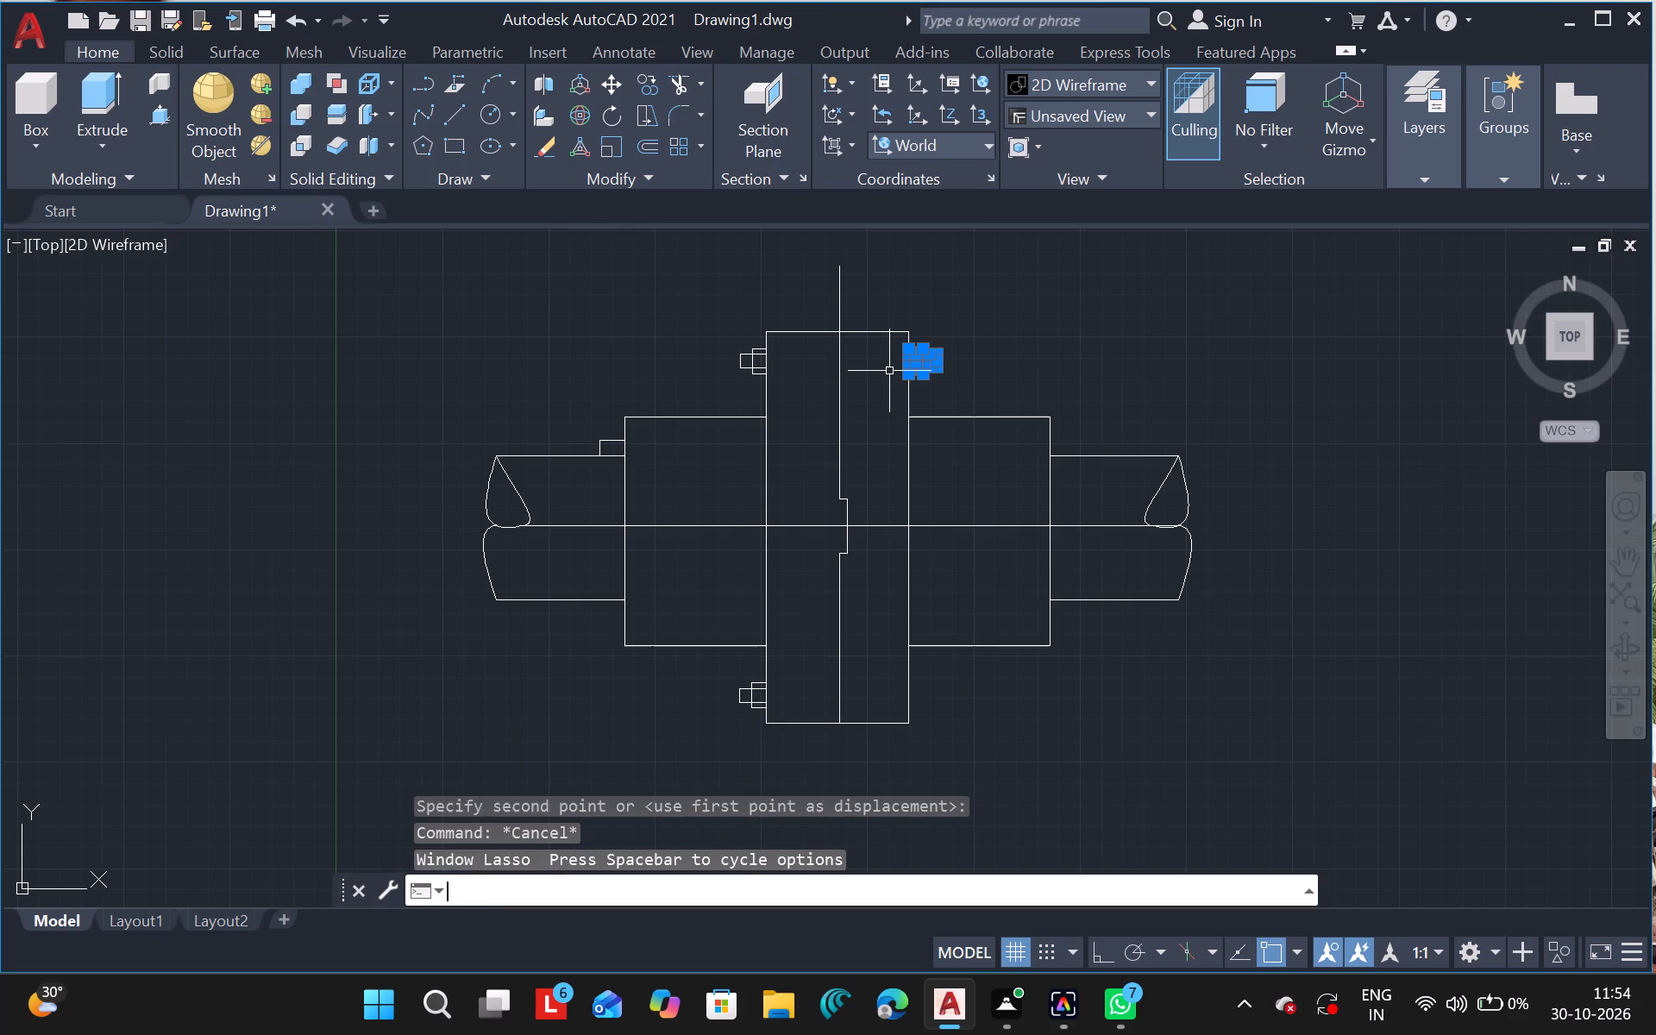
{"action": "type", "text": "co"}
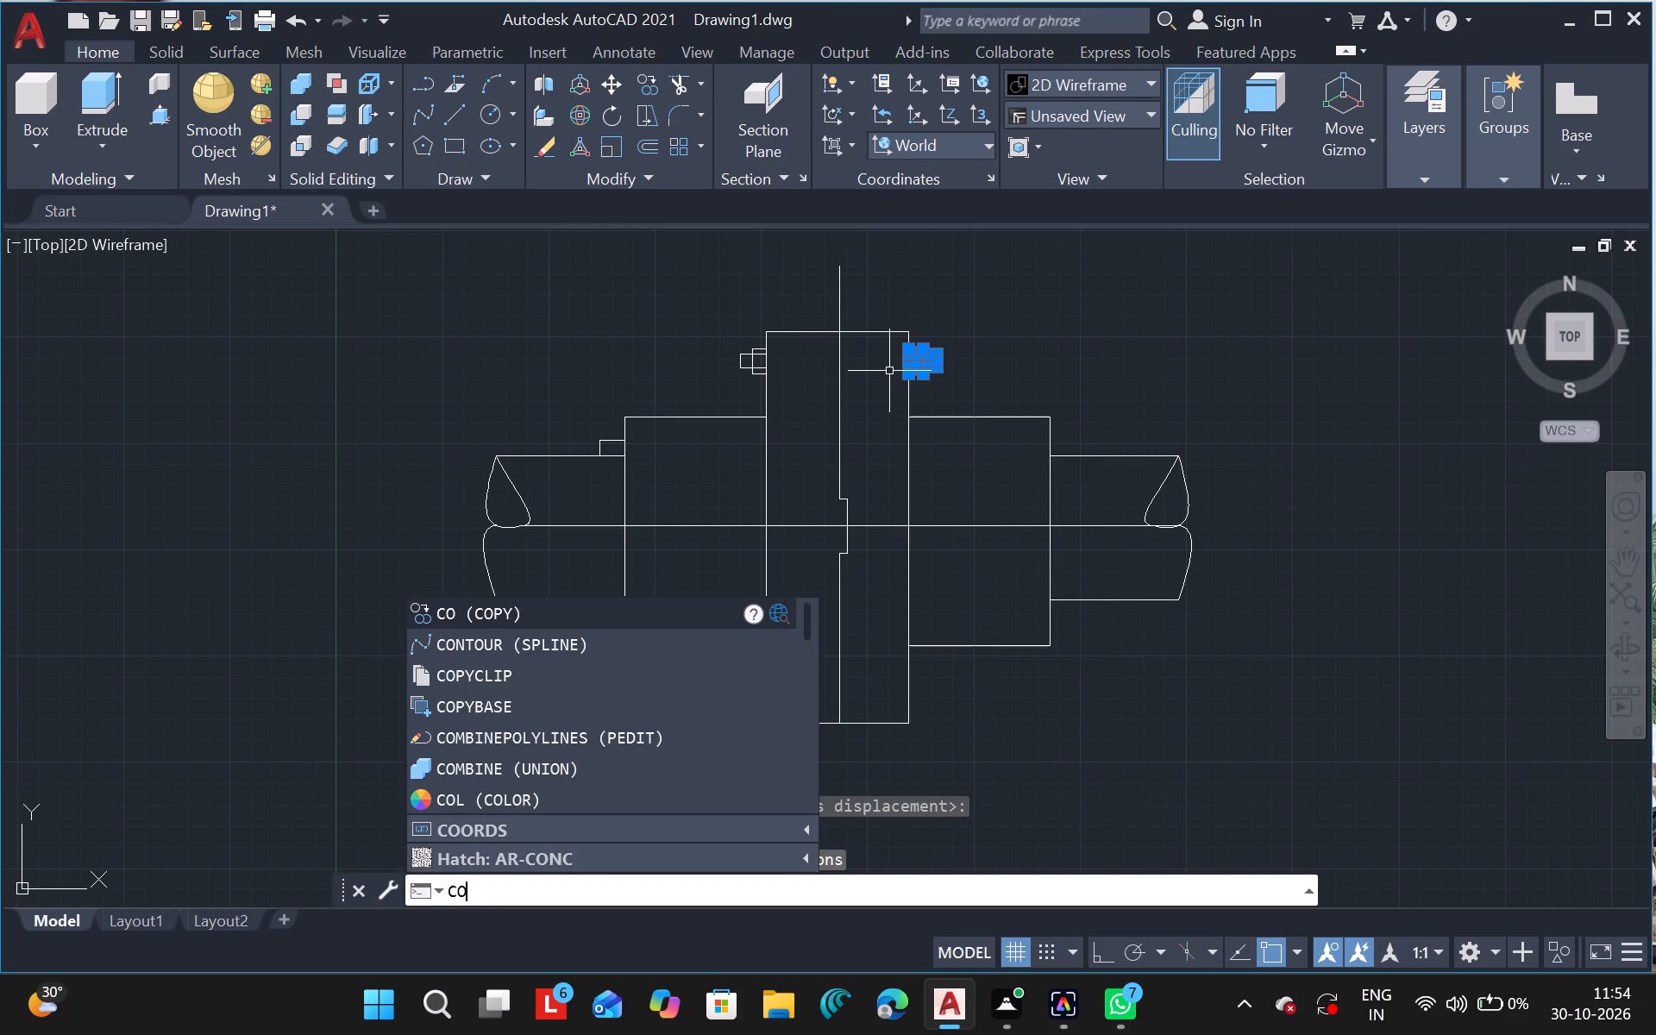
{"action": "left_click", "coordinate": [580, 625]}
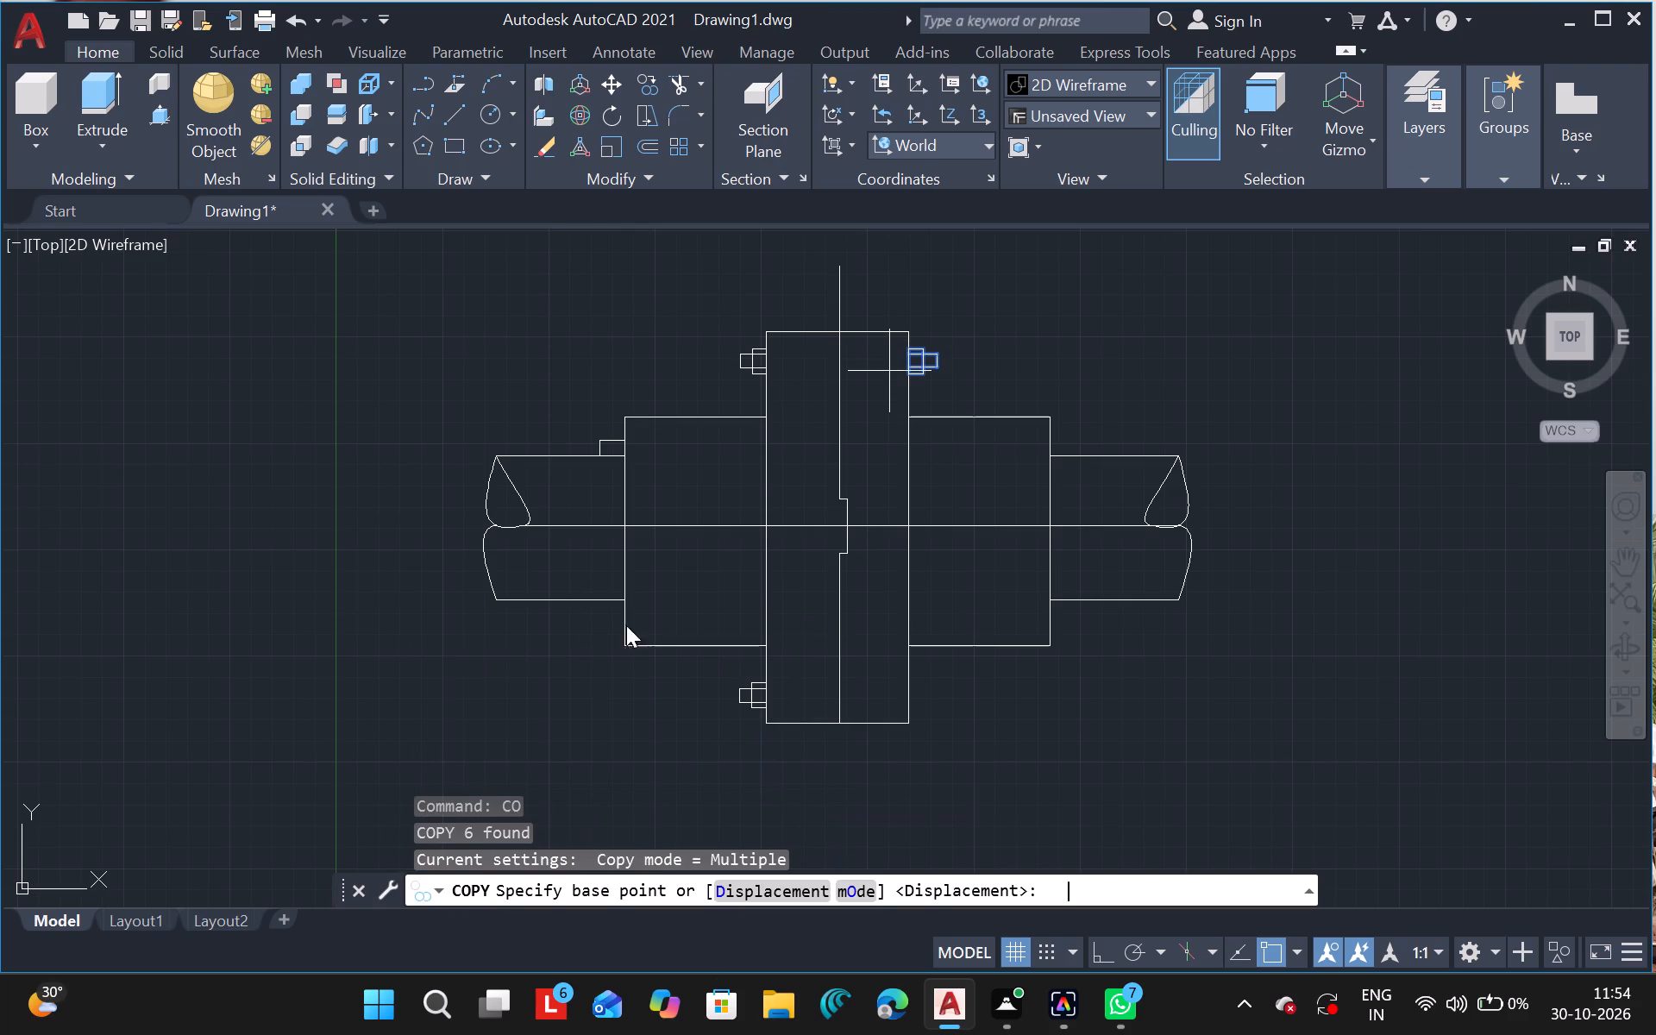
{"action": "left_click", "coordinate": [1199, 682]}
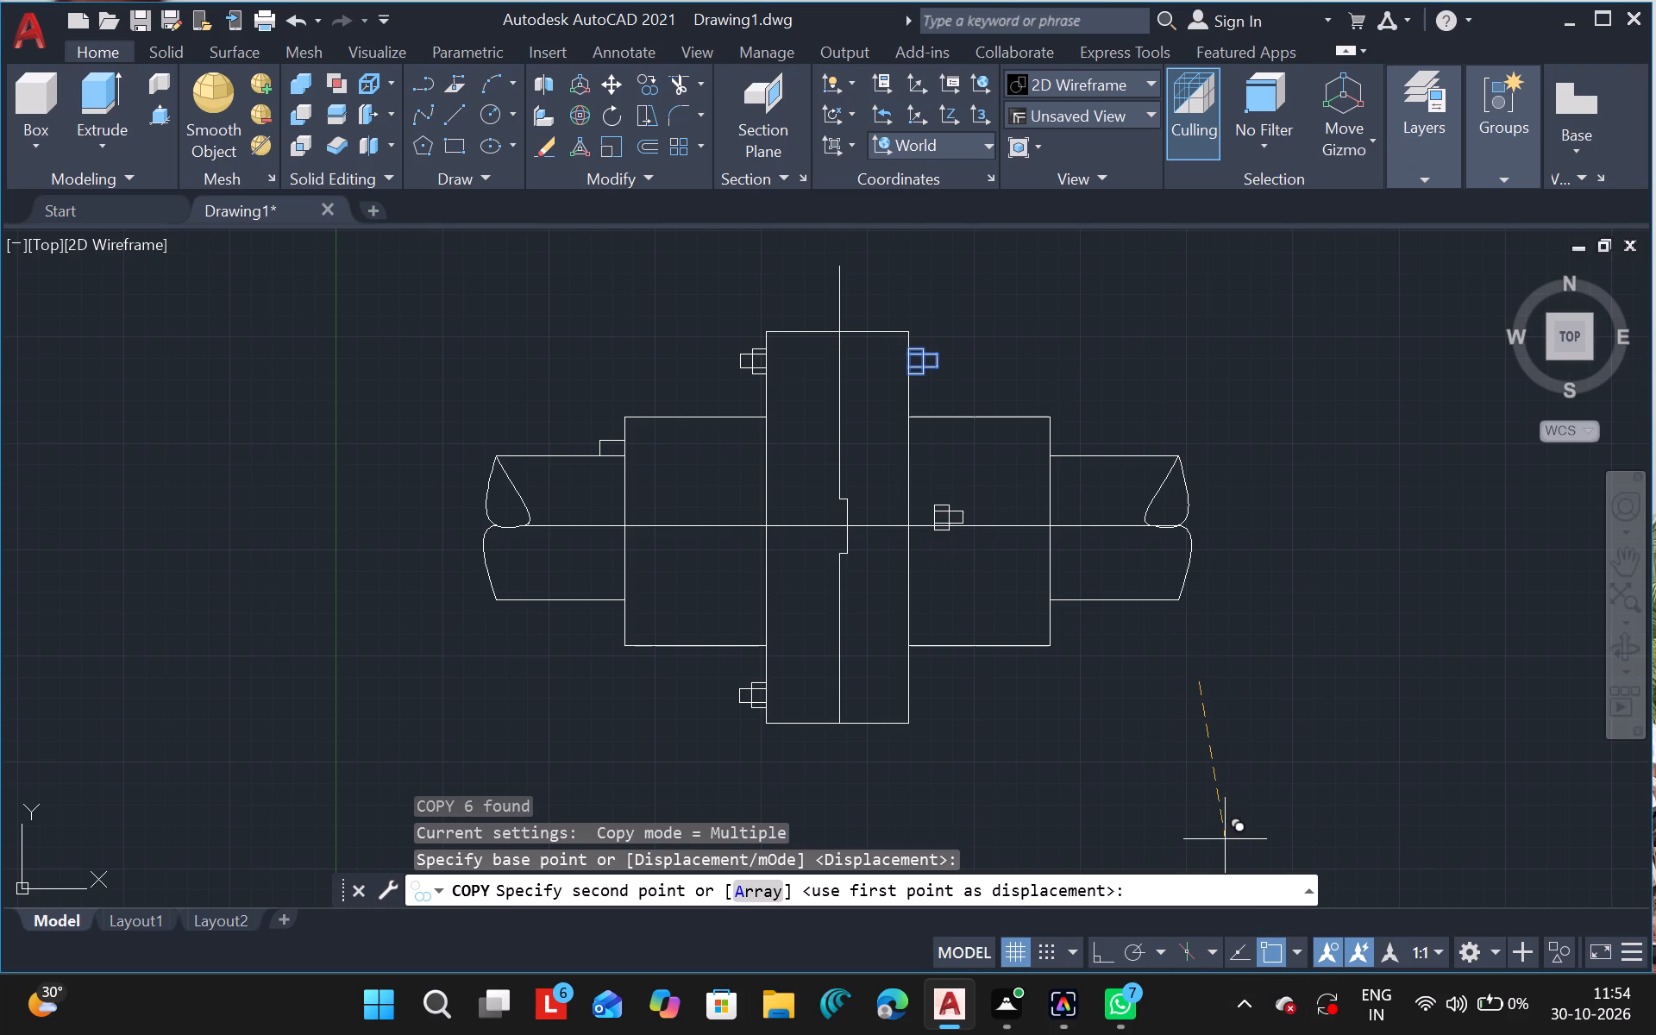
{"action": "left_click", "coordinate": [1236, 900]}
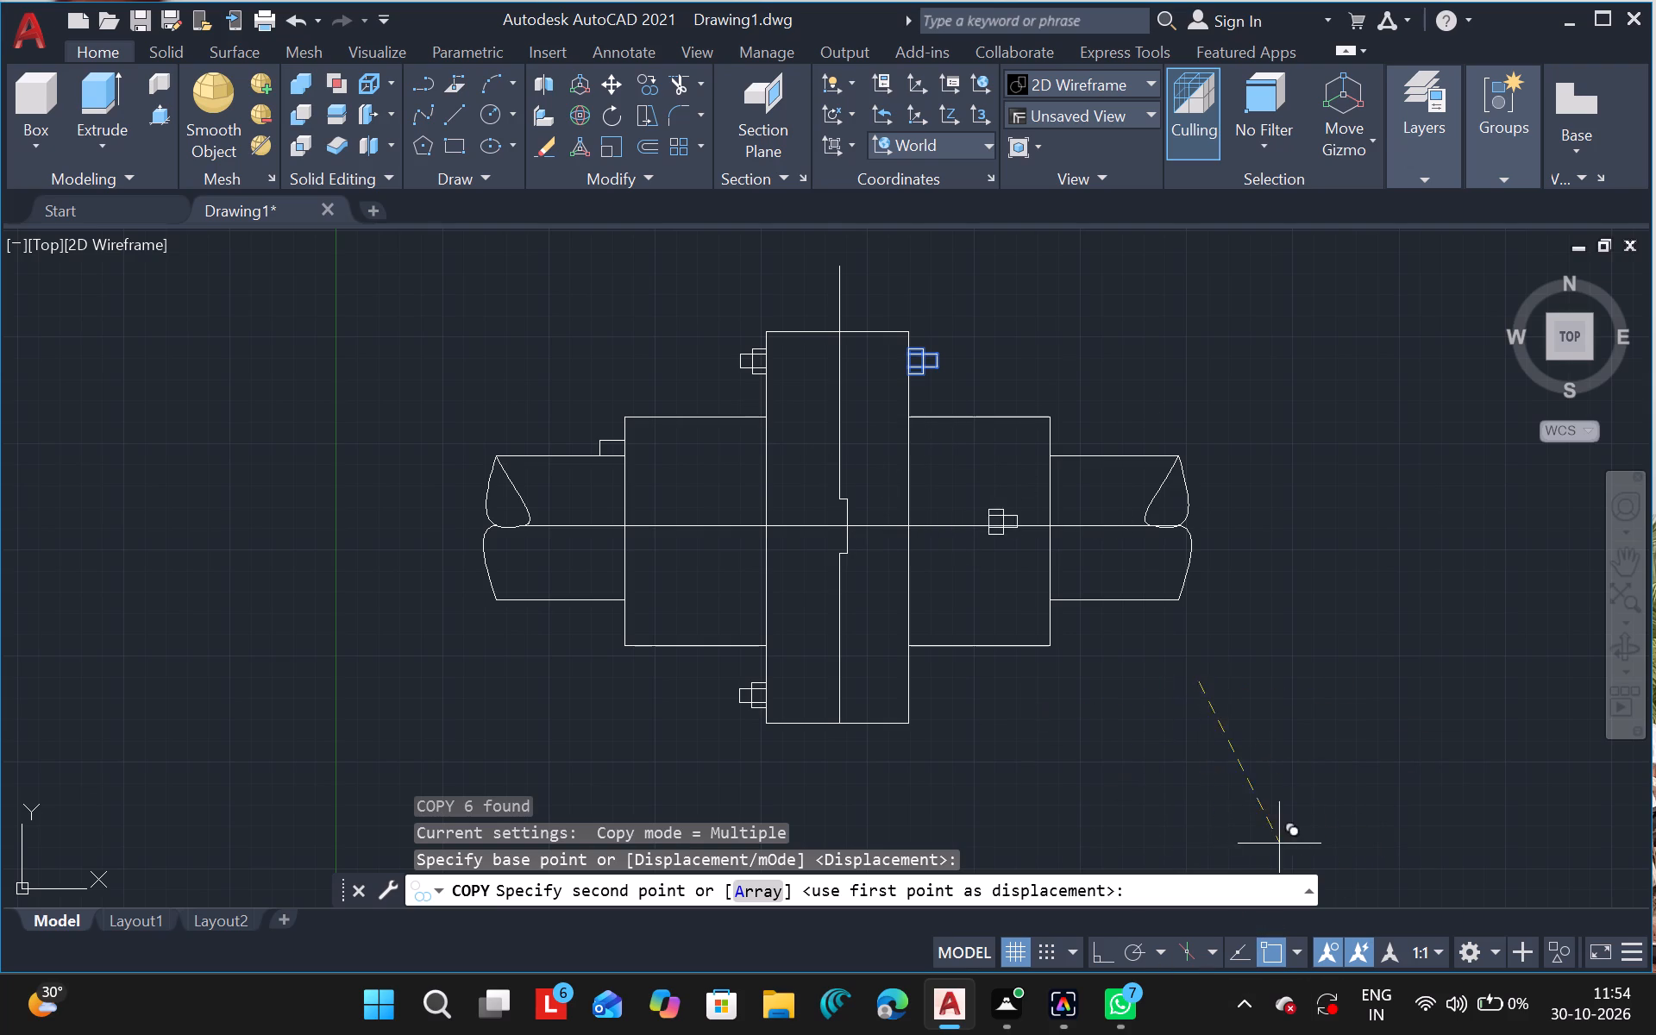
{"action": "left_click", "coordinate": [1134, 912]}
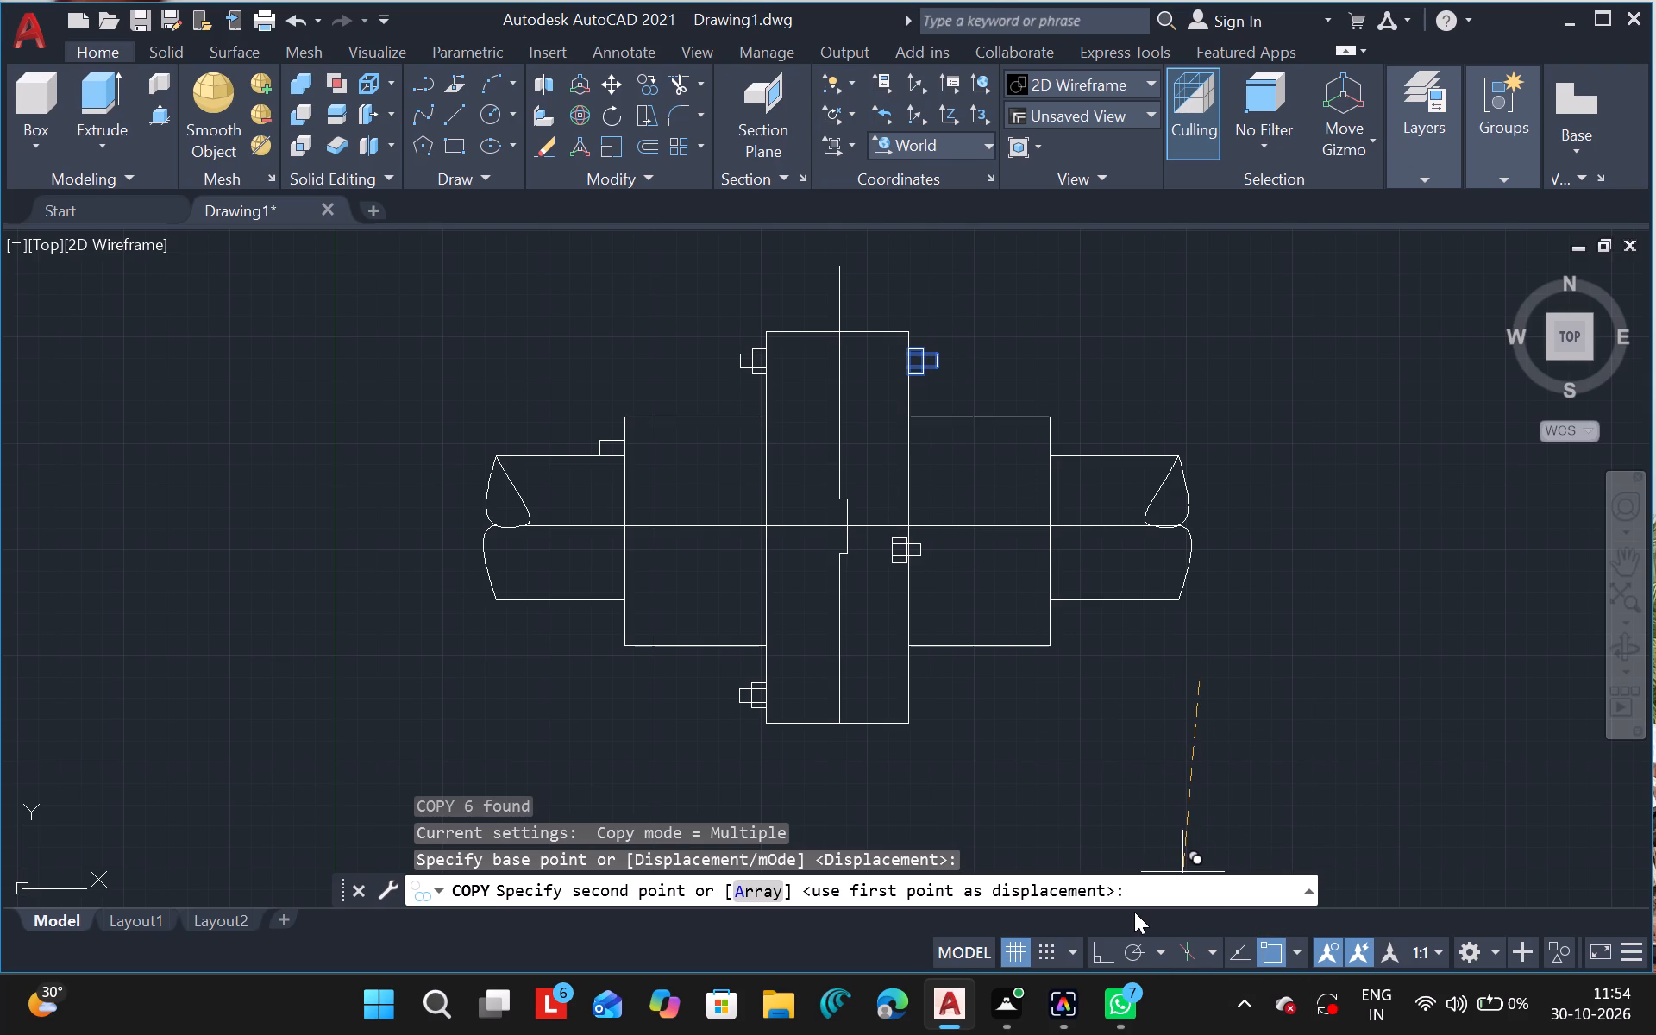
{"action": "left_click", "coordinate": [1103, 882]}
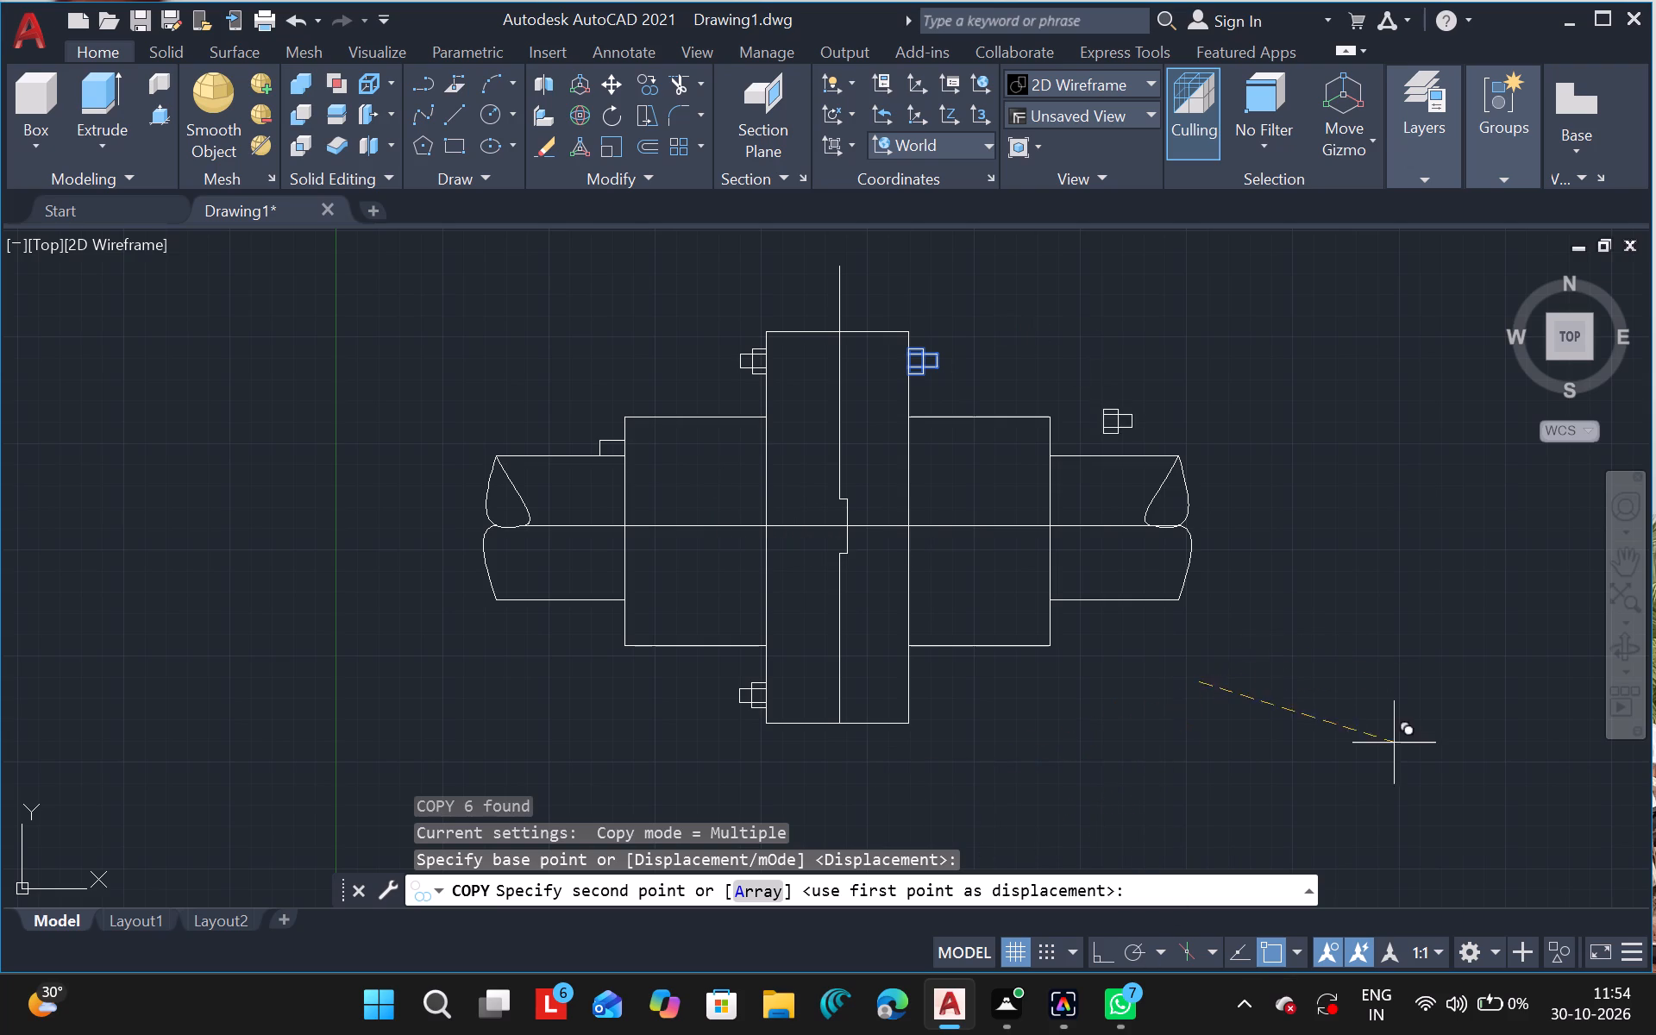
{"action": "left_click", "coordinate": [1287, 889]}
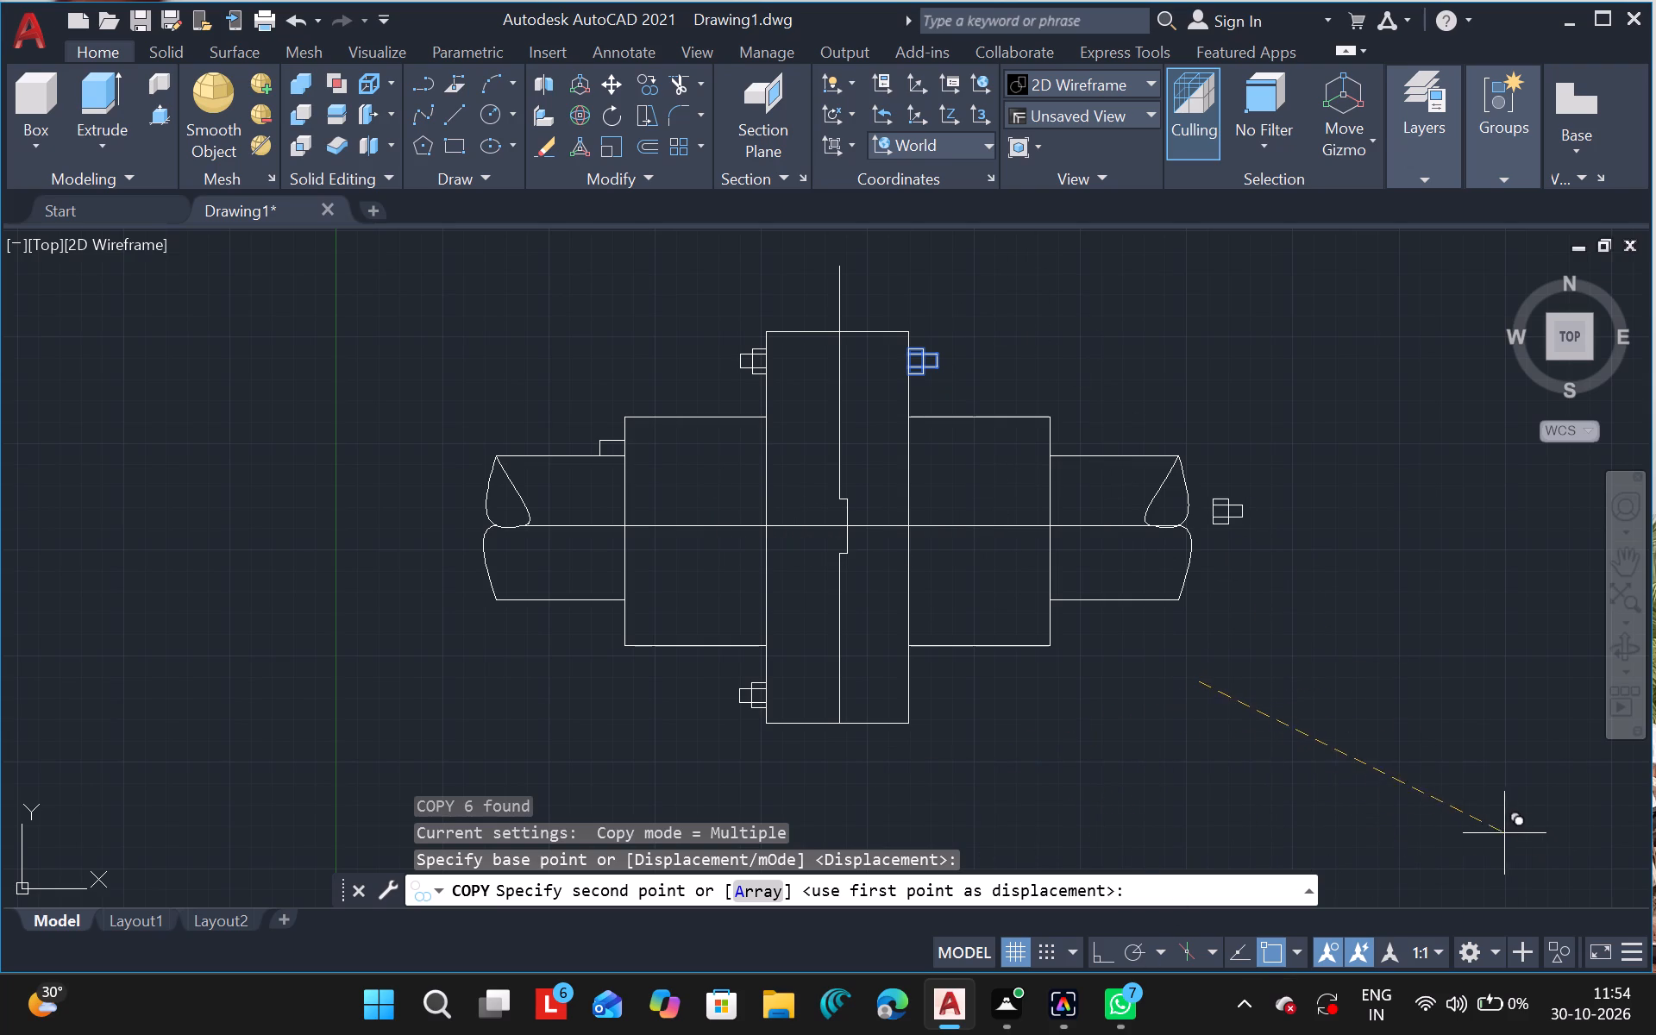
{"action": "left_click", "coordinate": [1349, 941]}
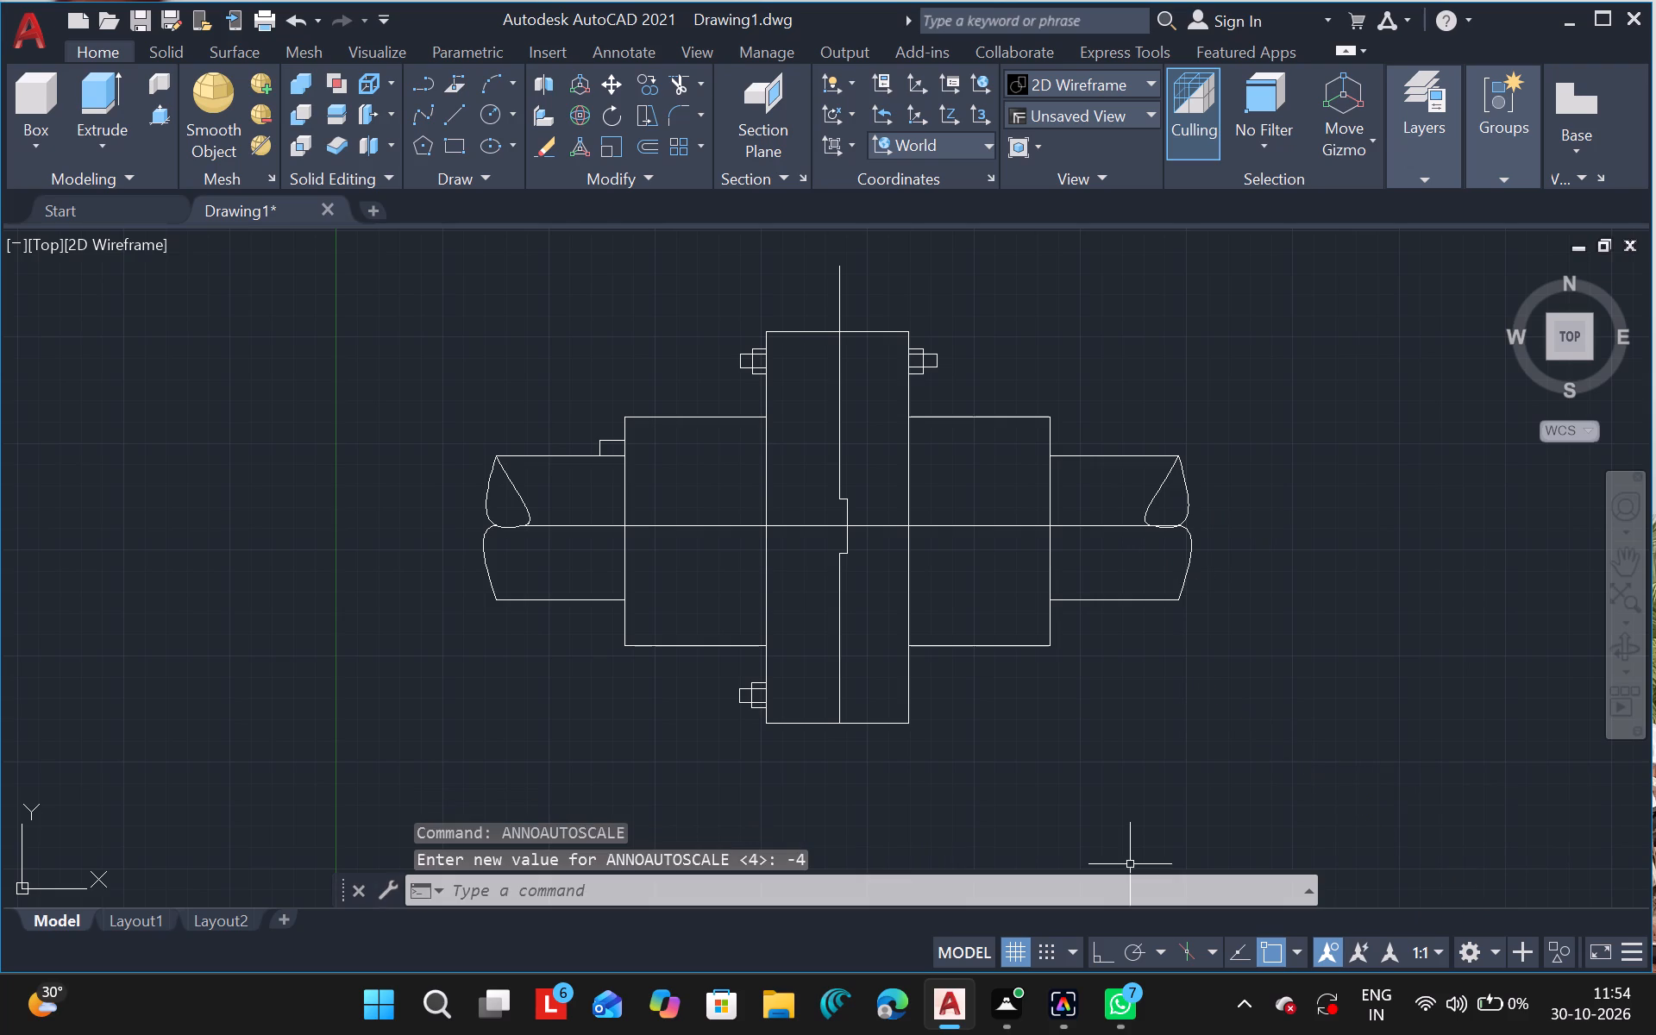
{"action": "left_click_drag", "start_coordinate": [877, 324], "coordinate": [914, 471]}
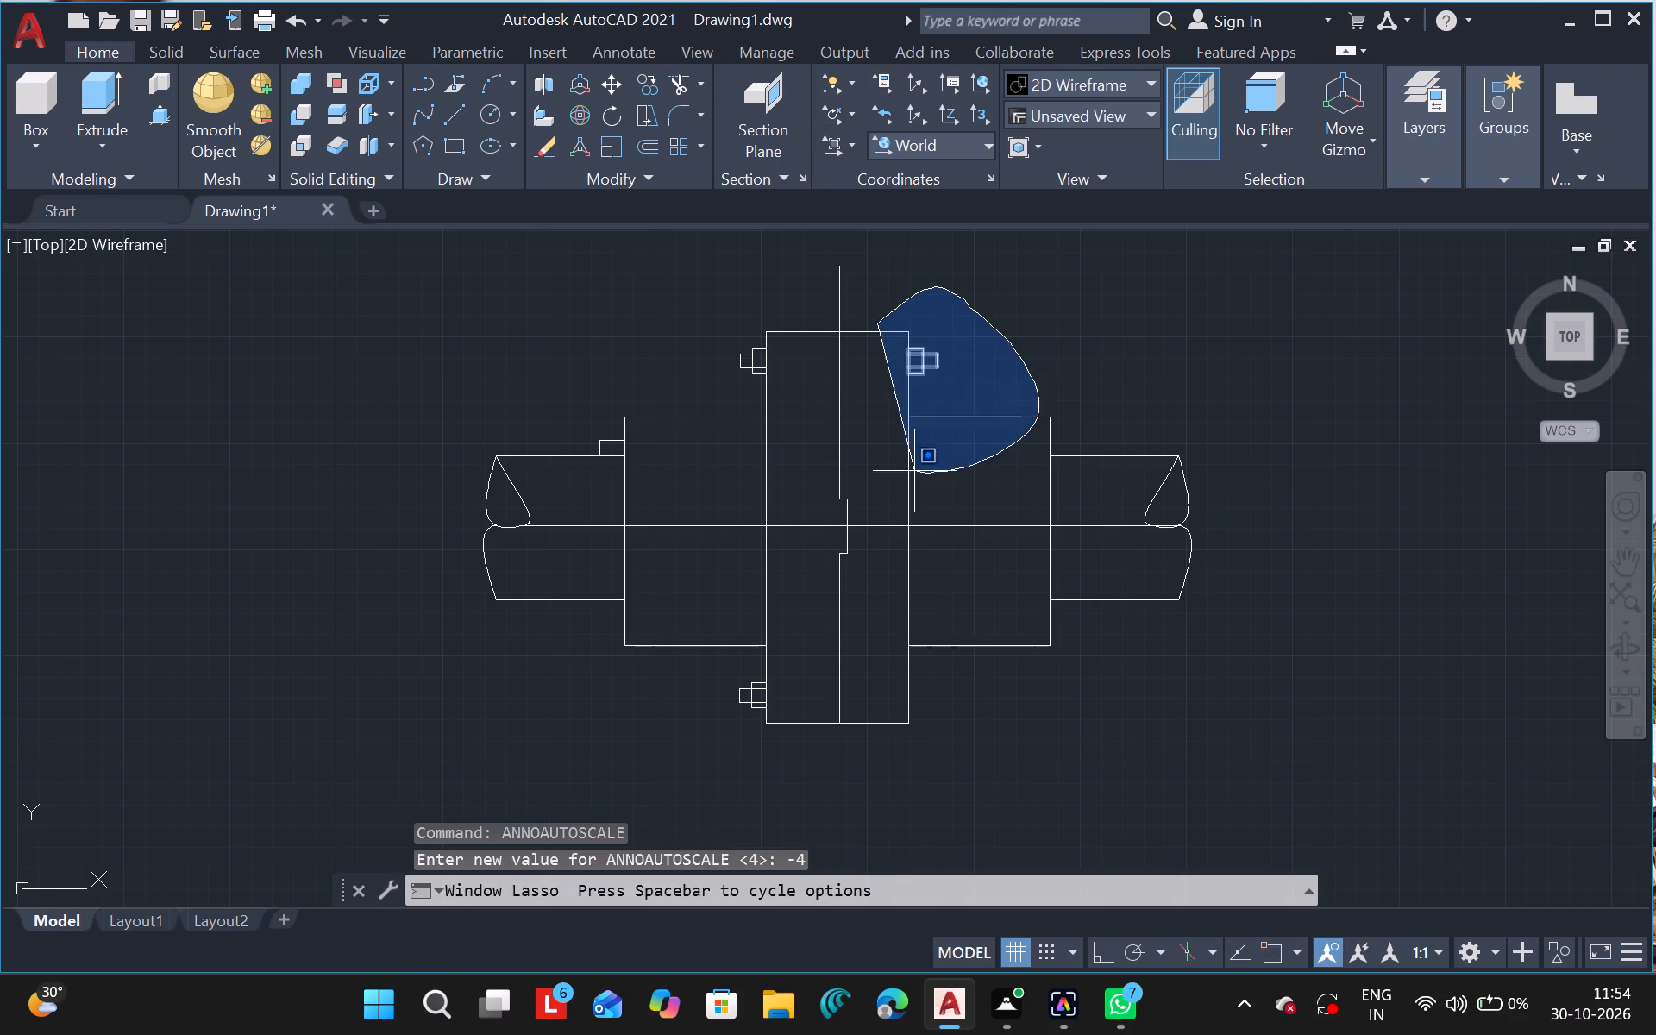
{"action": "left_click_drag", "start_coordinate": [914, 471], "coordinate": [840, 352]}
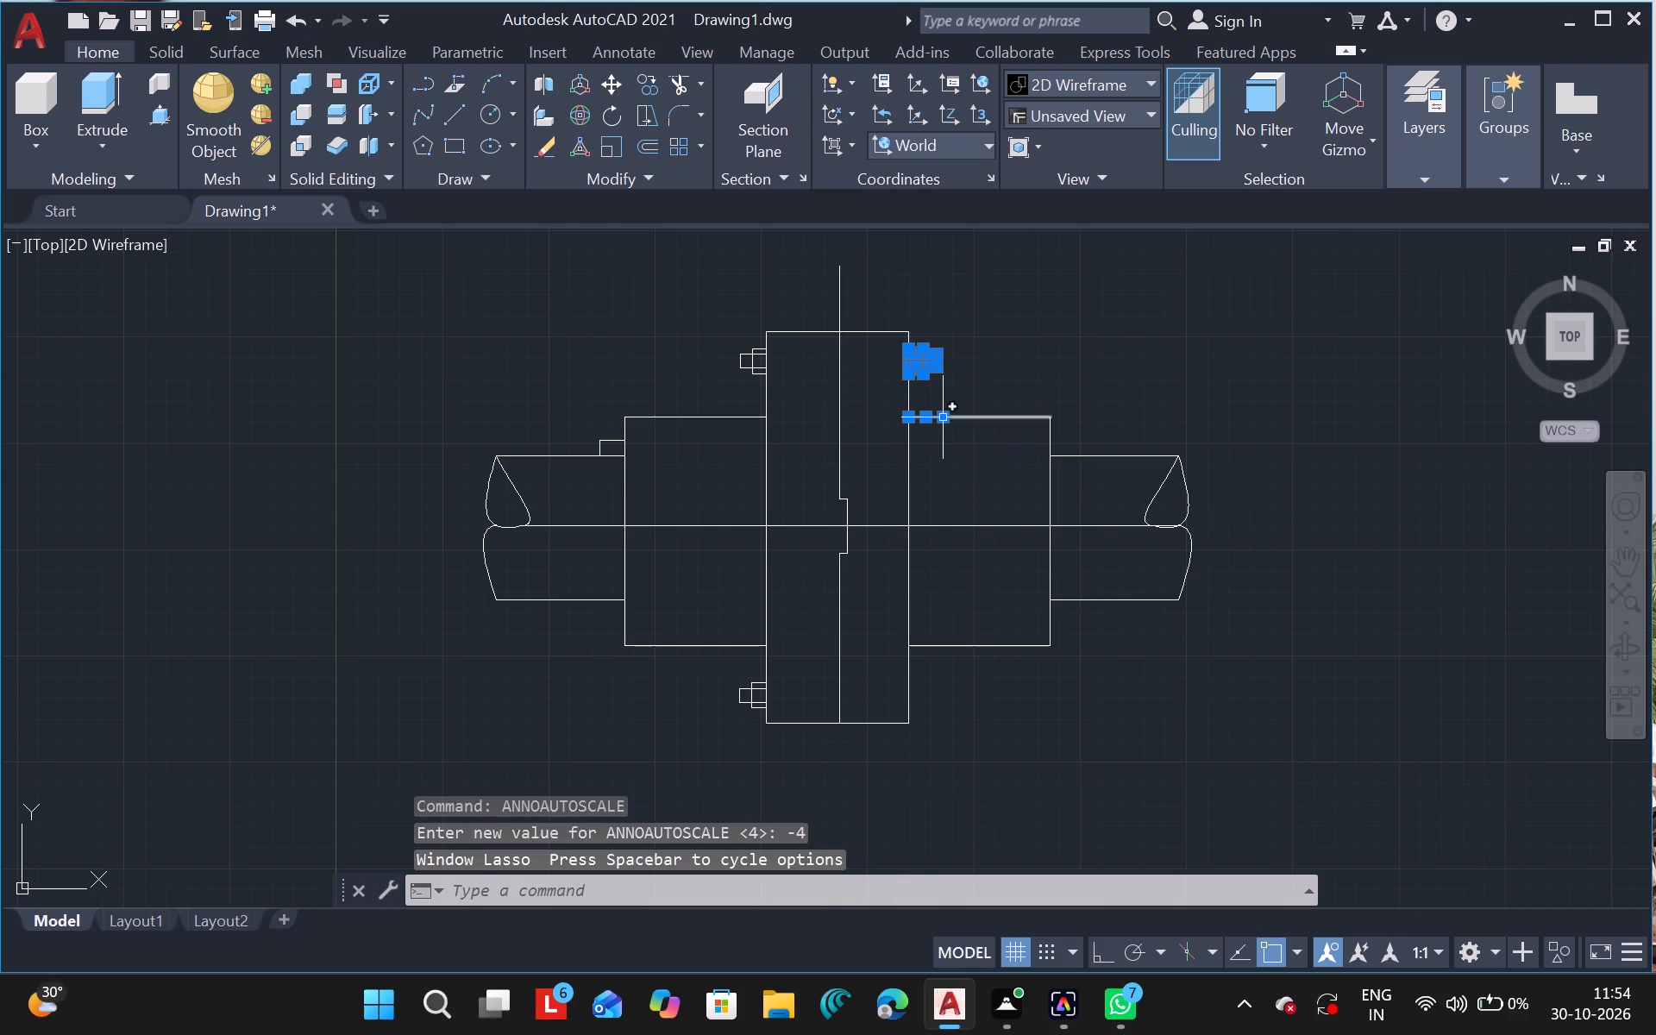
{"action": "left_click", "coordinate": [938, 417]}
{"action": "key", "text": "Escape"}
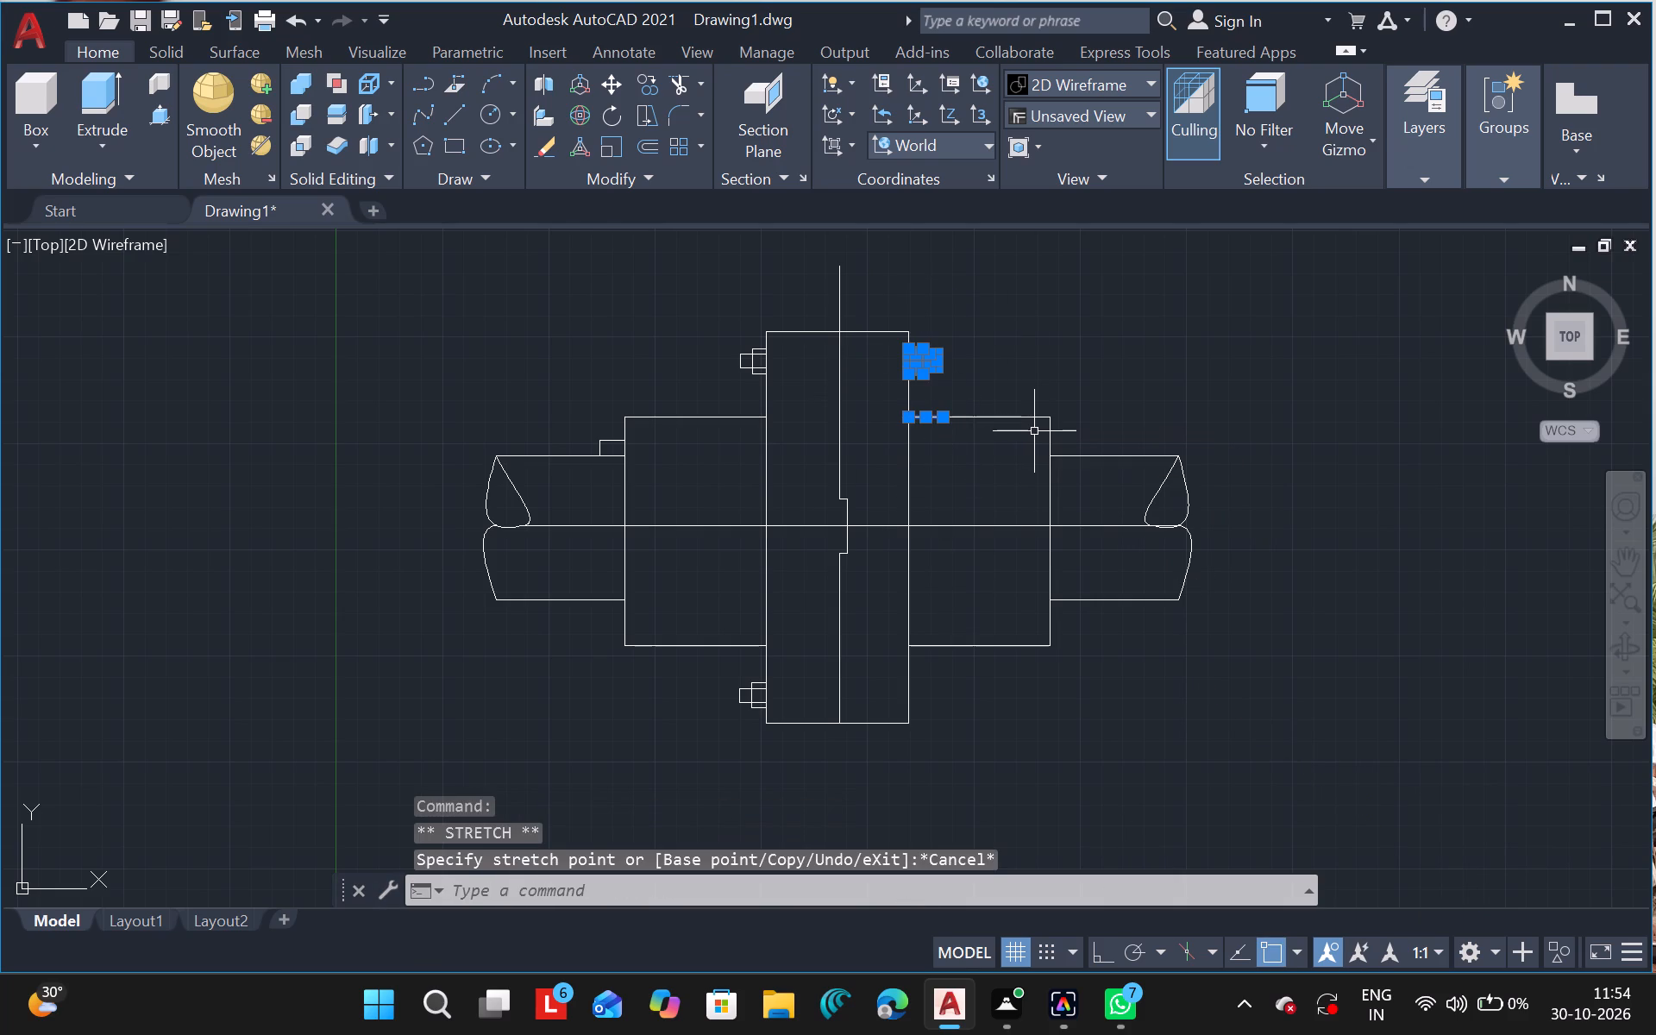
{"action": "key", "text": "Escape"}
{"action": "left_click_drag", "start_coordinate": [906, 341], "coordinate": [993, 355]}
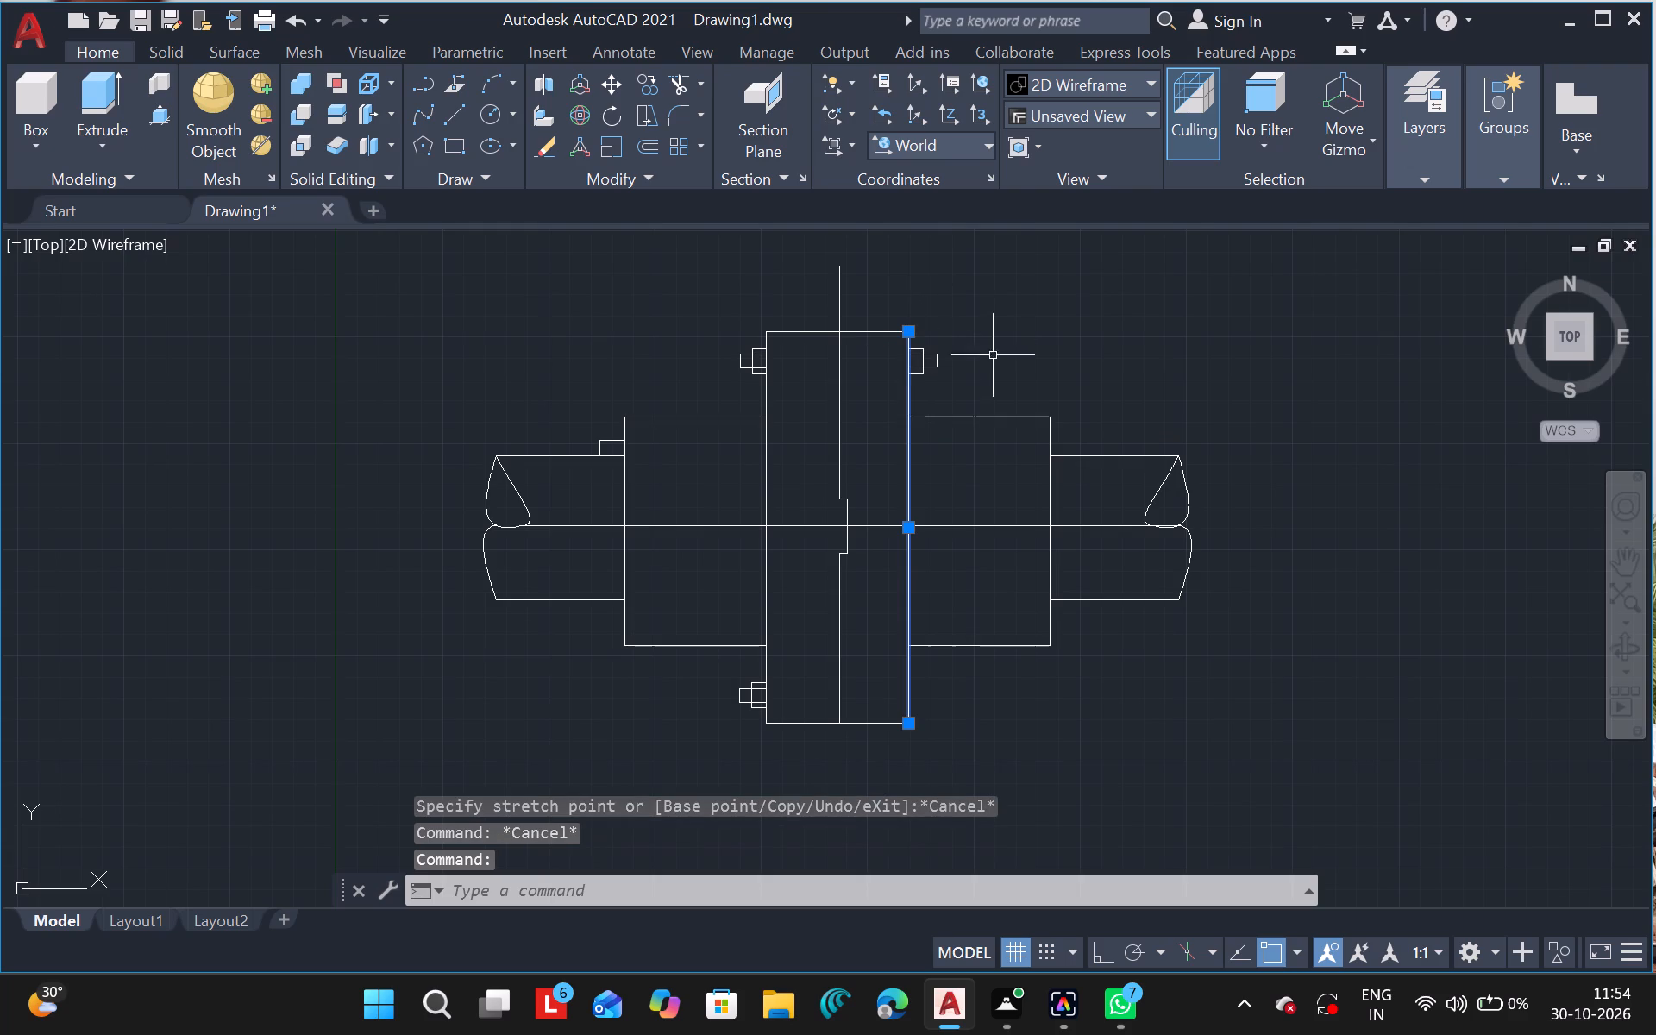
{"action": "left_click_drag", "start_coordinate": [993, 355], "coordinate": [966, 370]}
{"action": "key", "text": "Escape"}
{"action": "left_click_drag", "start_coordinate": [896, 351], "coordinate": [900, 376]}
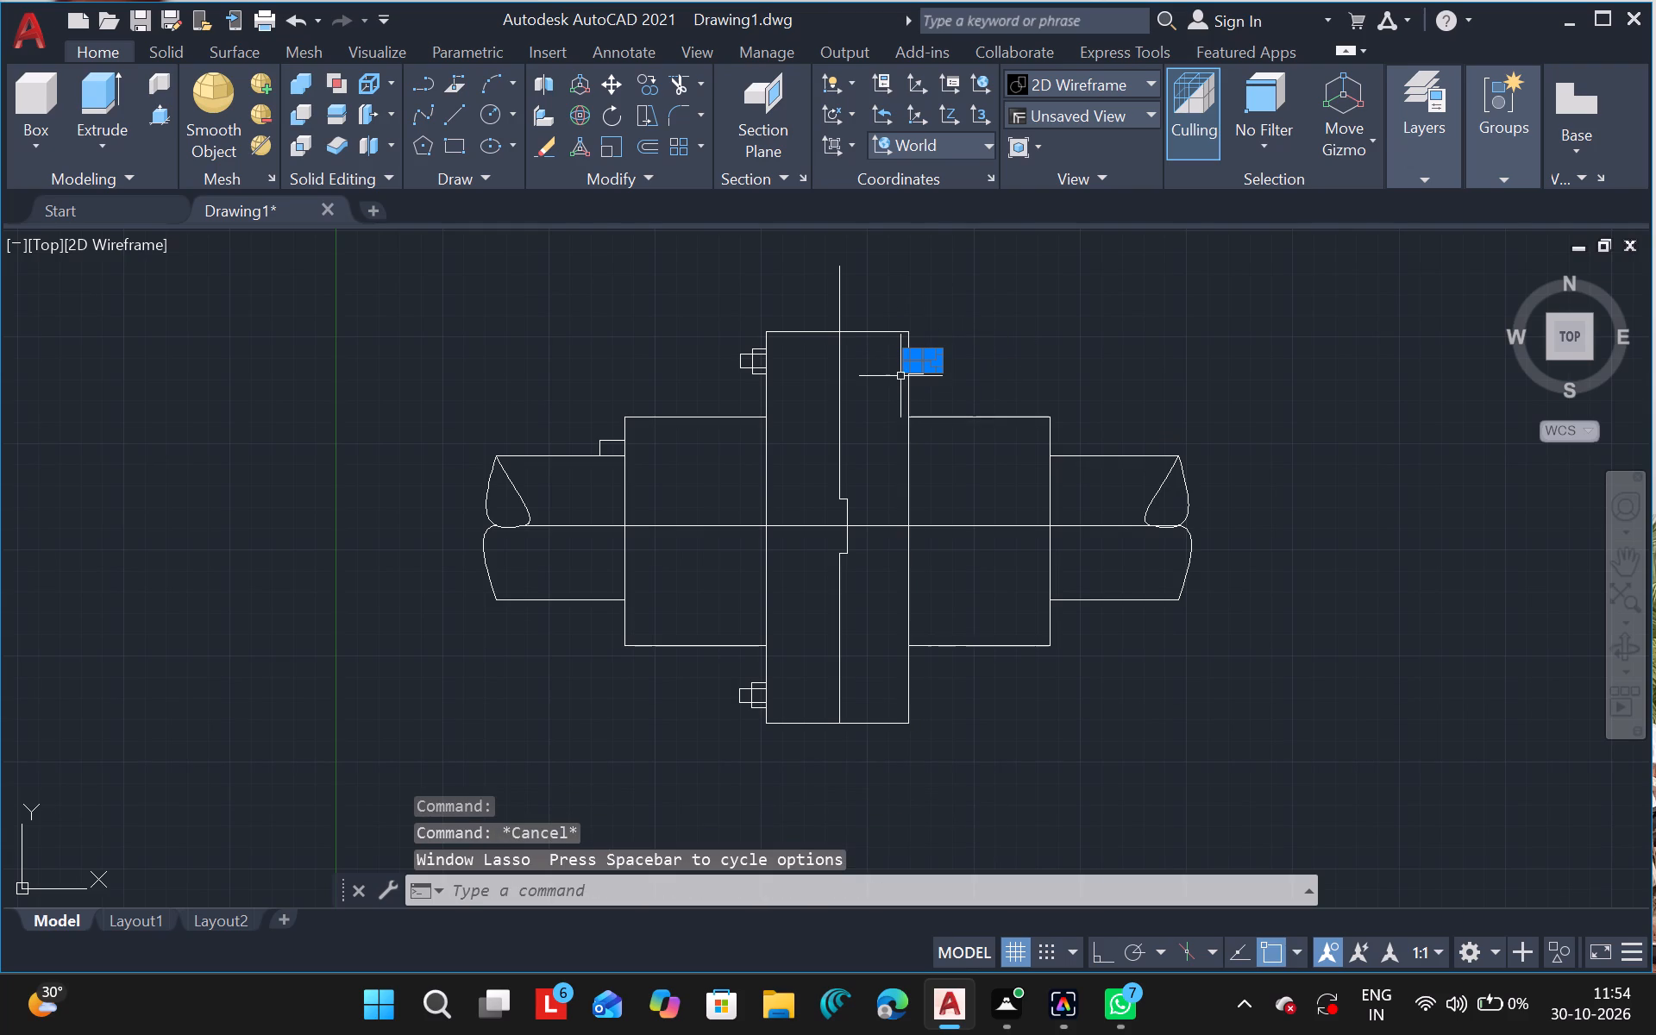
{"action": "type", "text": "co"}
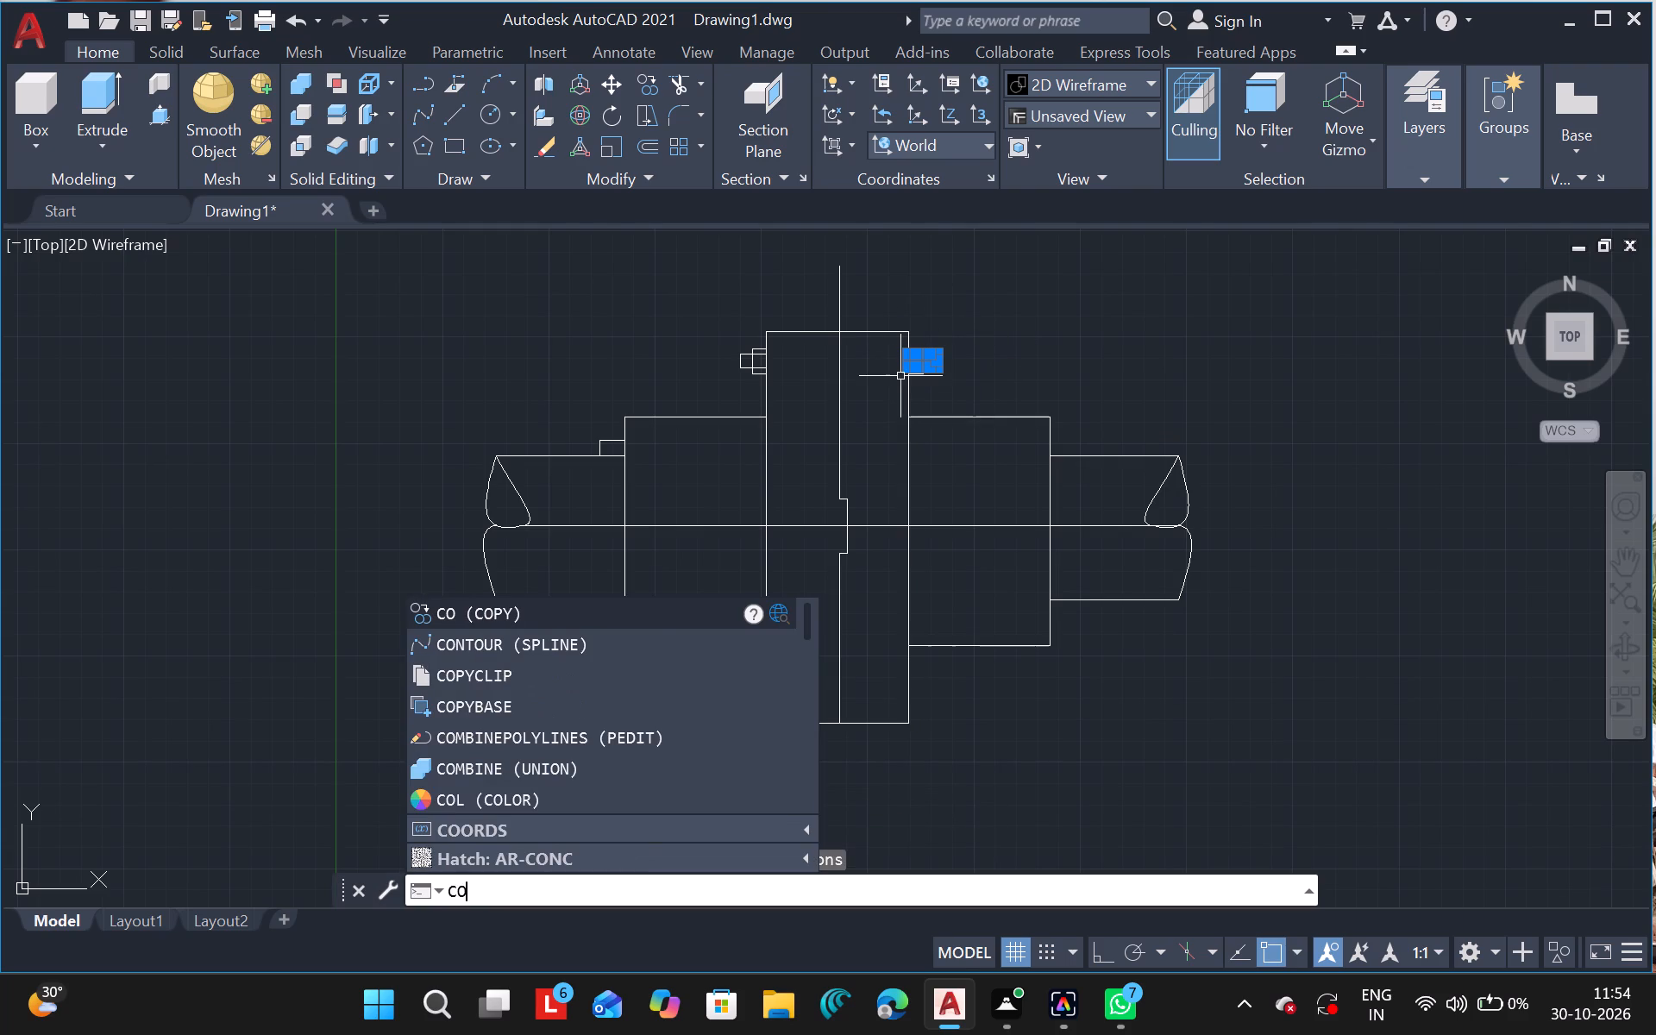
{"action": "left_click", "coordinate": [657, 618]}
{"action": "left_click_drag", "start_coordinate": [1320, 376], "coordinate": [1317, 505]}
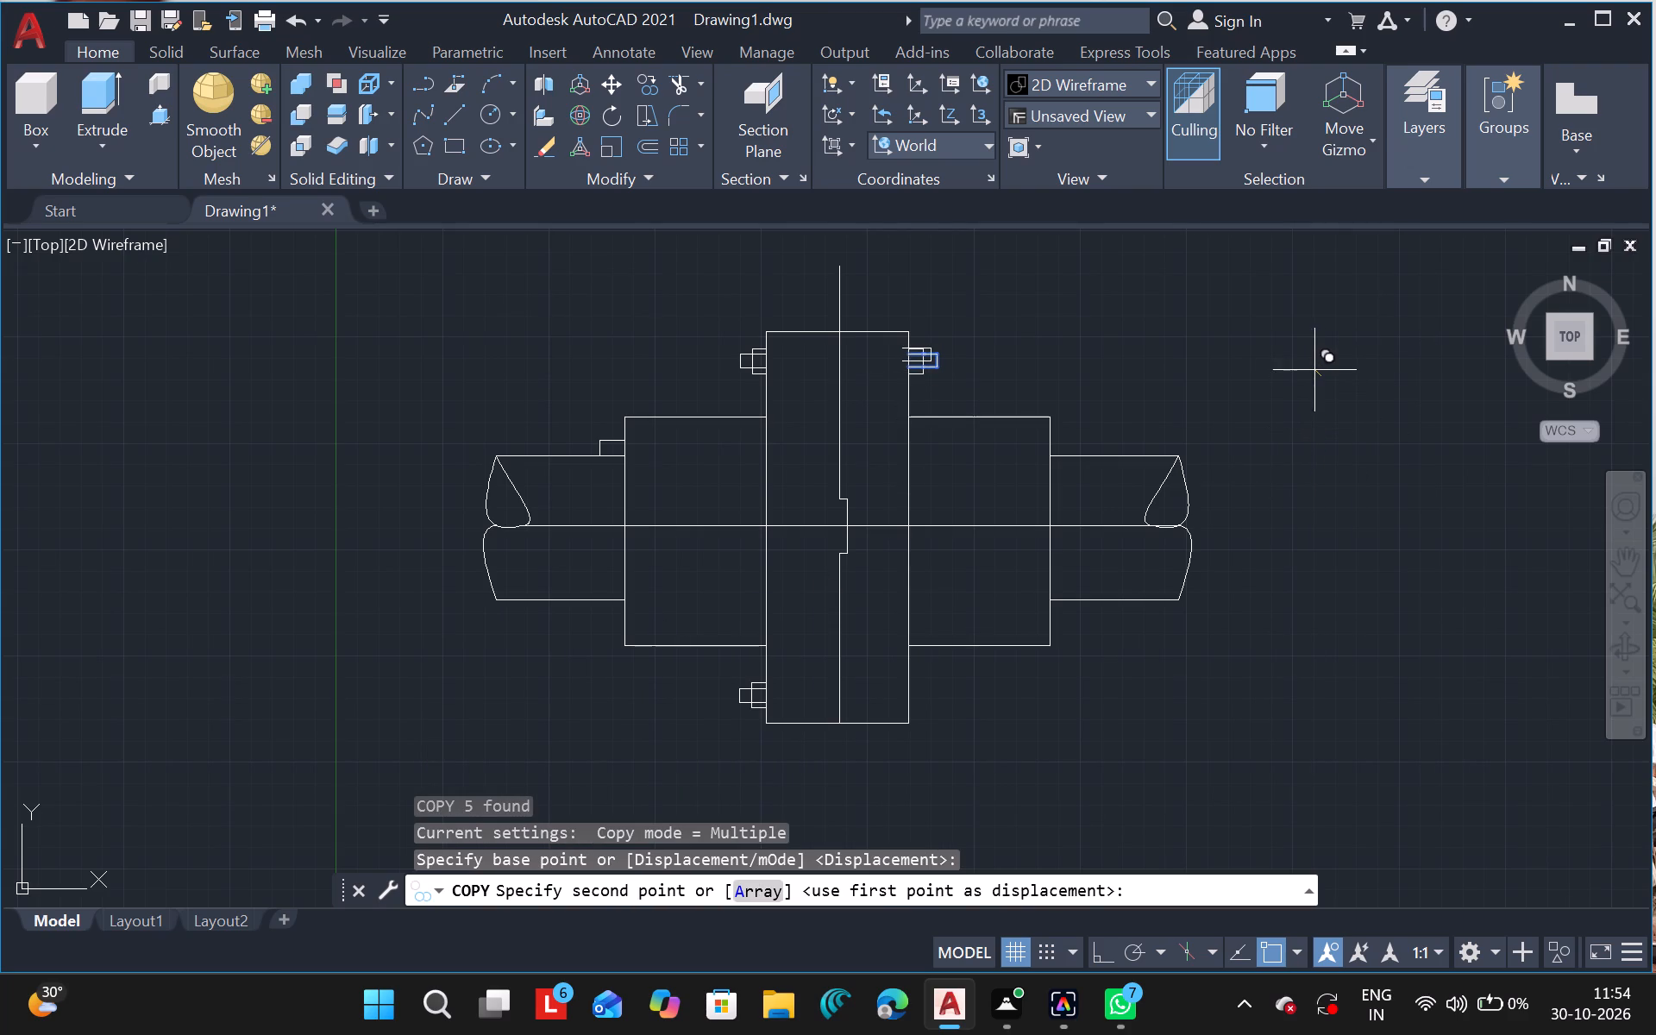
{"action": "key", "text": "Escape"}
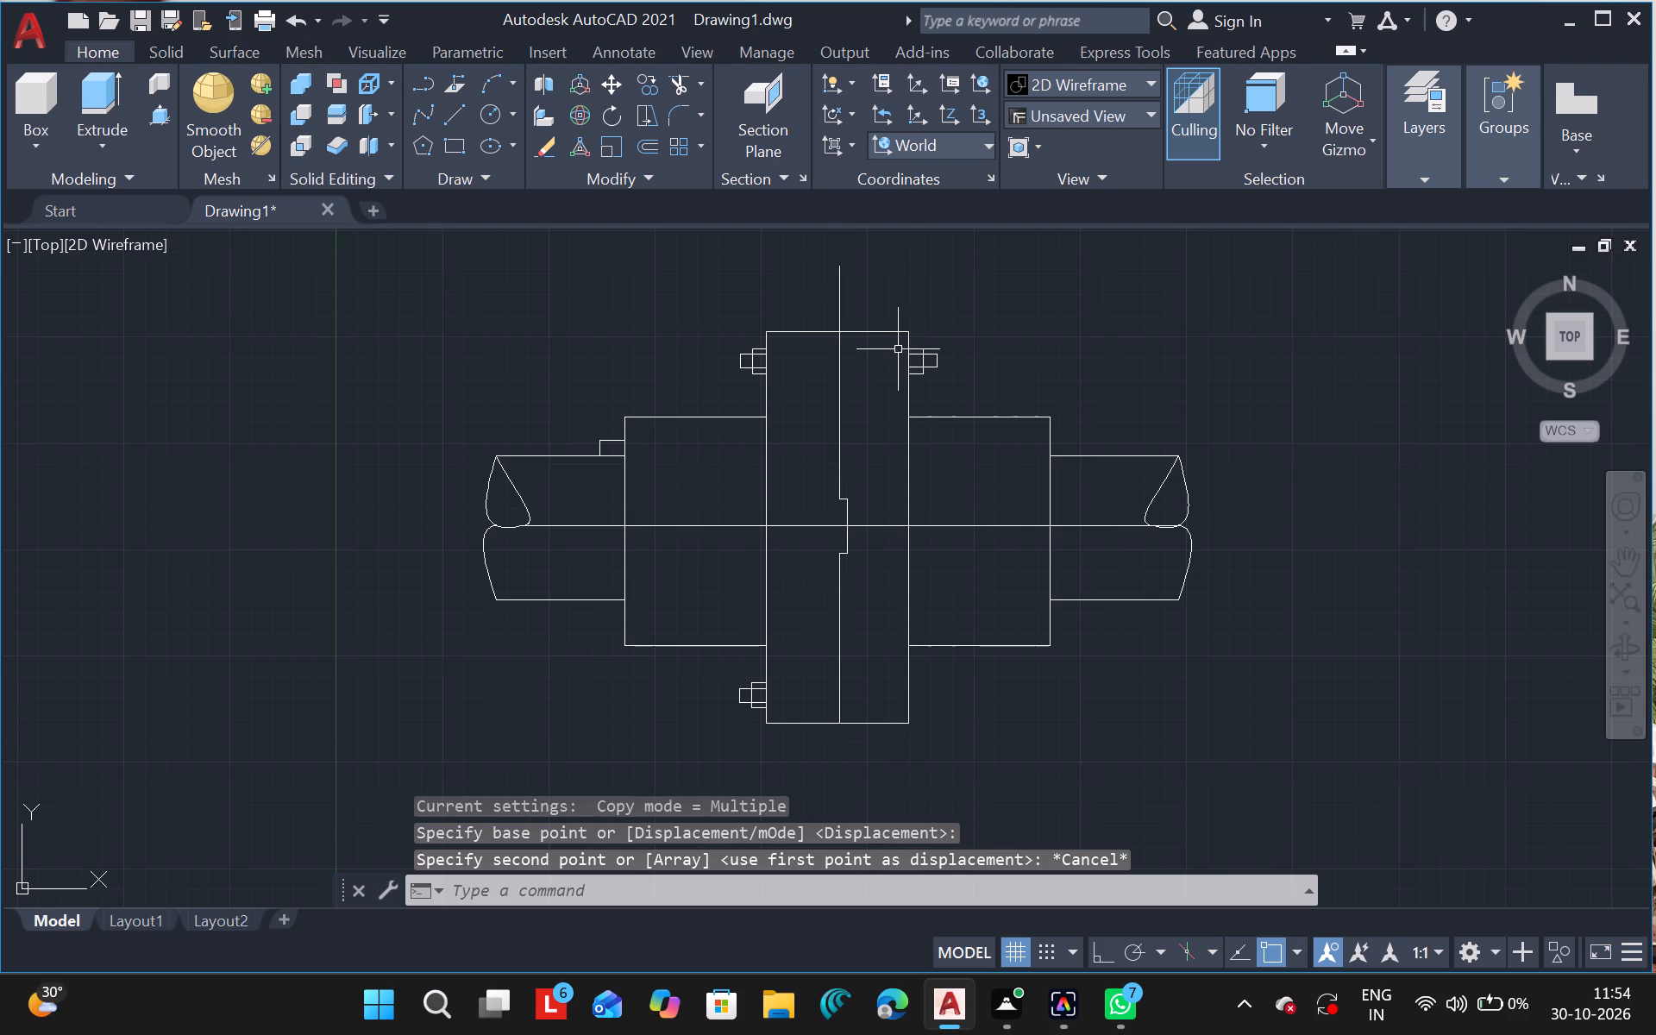
Copy the upper right side box with its stub straight down to the lower end of the central rectangle's right edge.
{"action": "left_click_drag", "start_coordinate": [898, 349], "coordinate": [892, 380]}
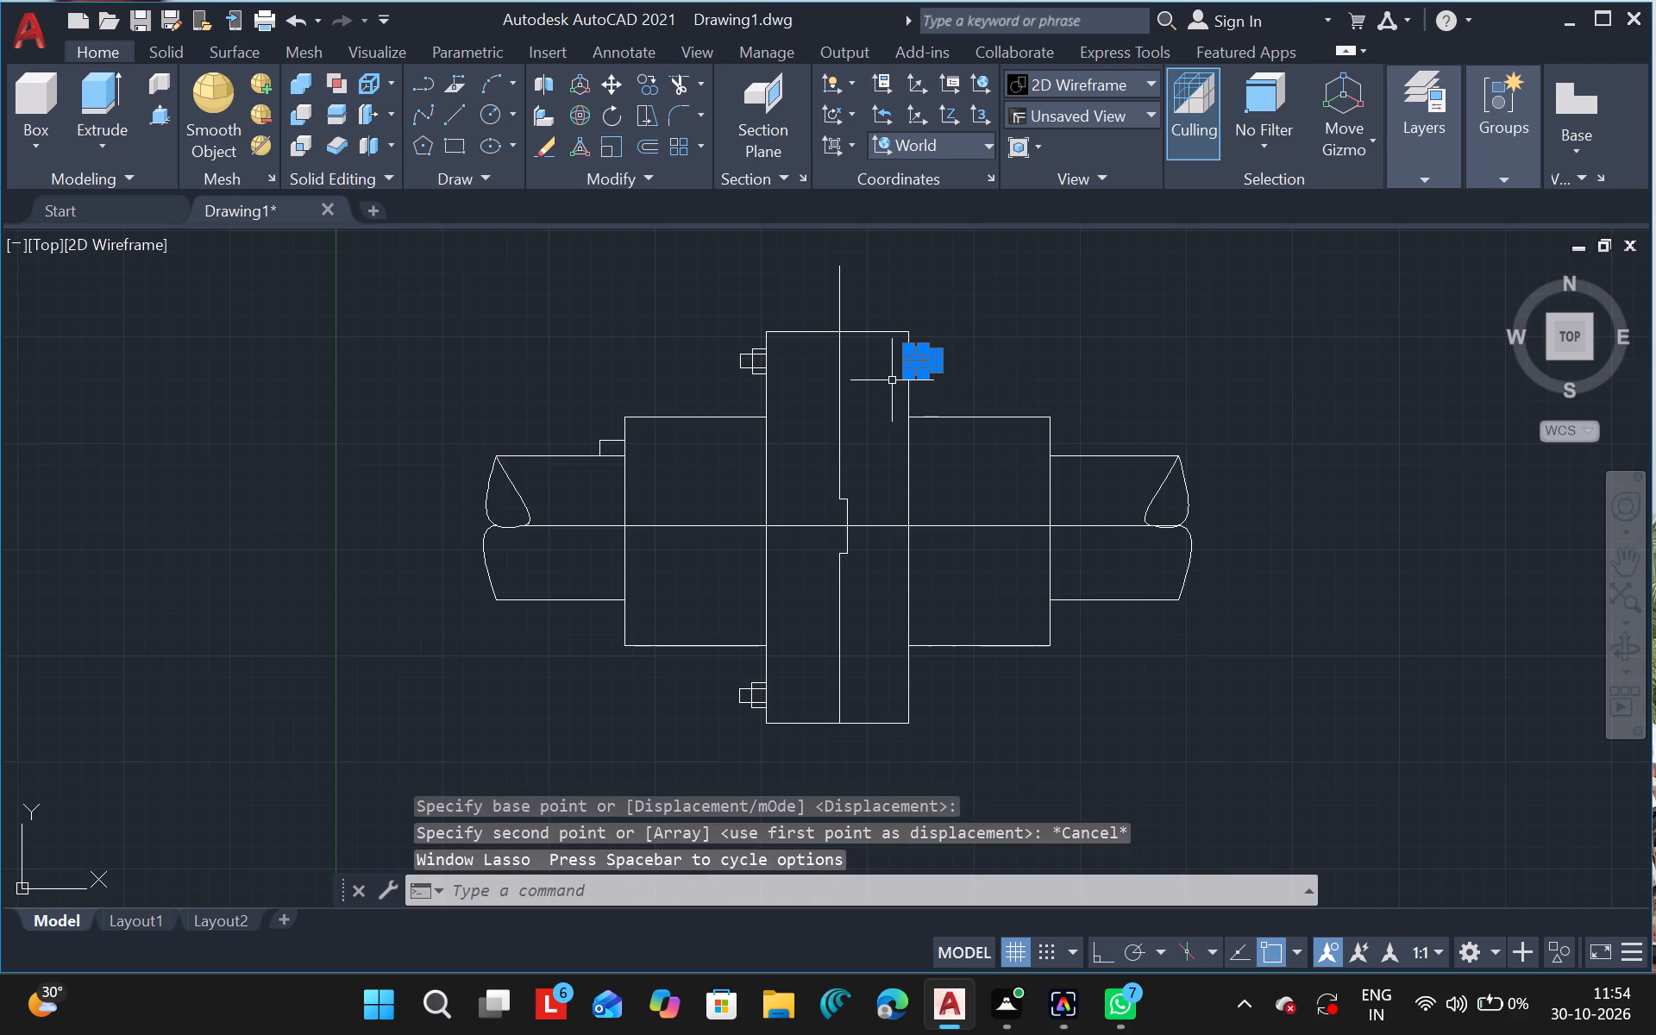
{"action": "type", "text": "co"}
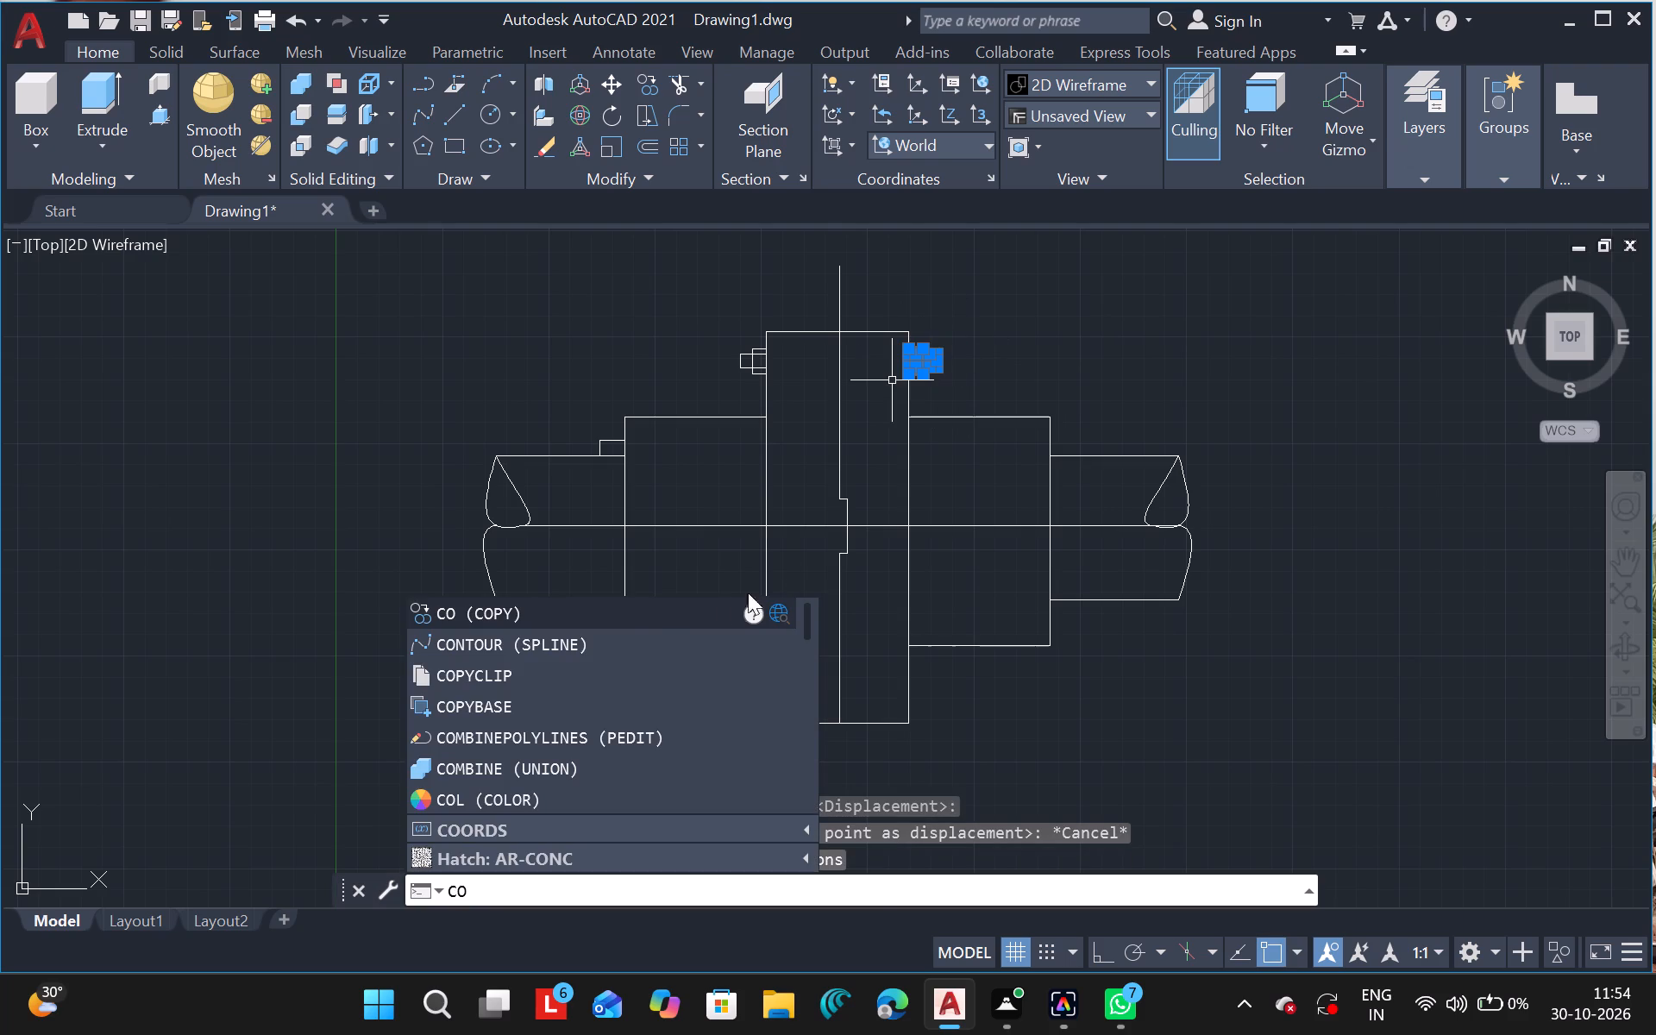
{"action": "left_click", "coordinate": [643, 612]}
{"action": "left_click", "coordinate": [1363, 497]}
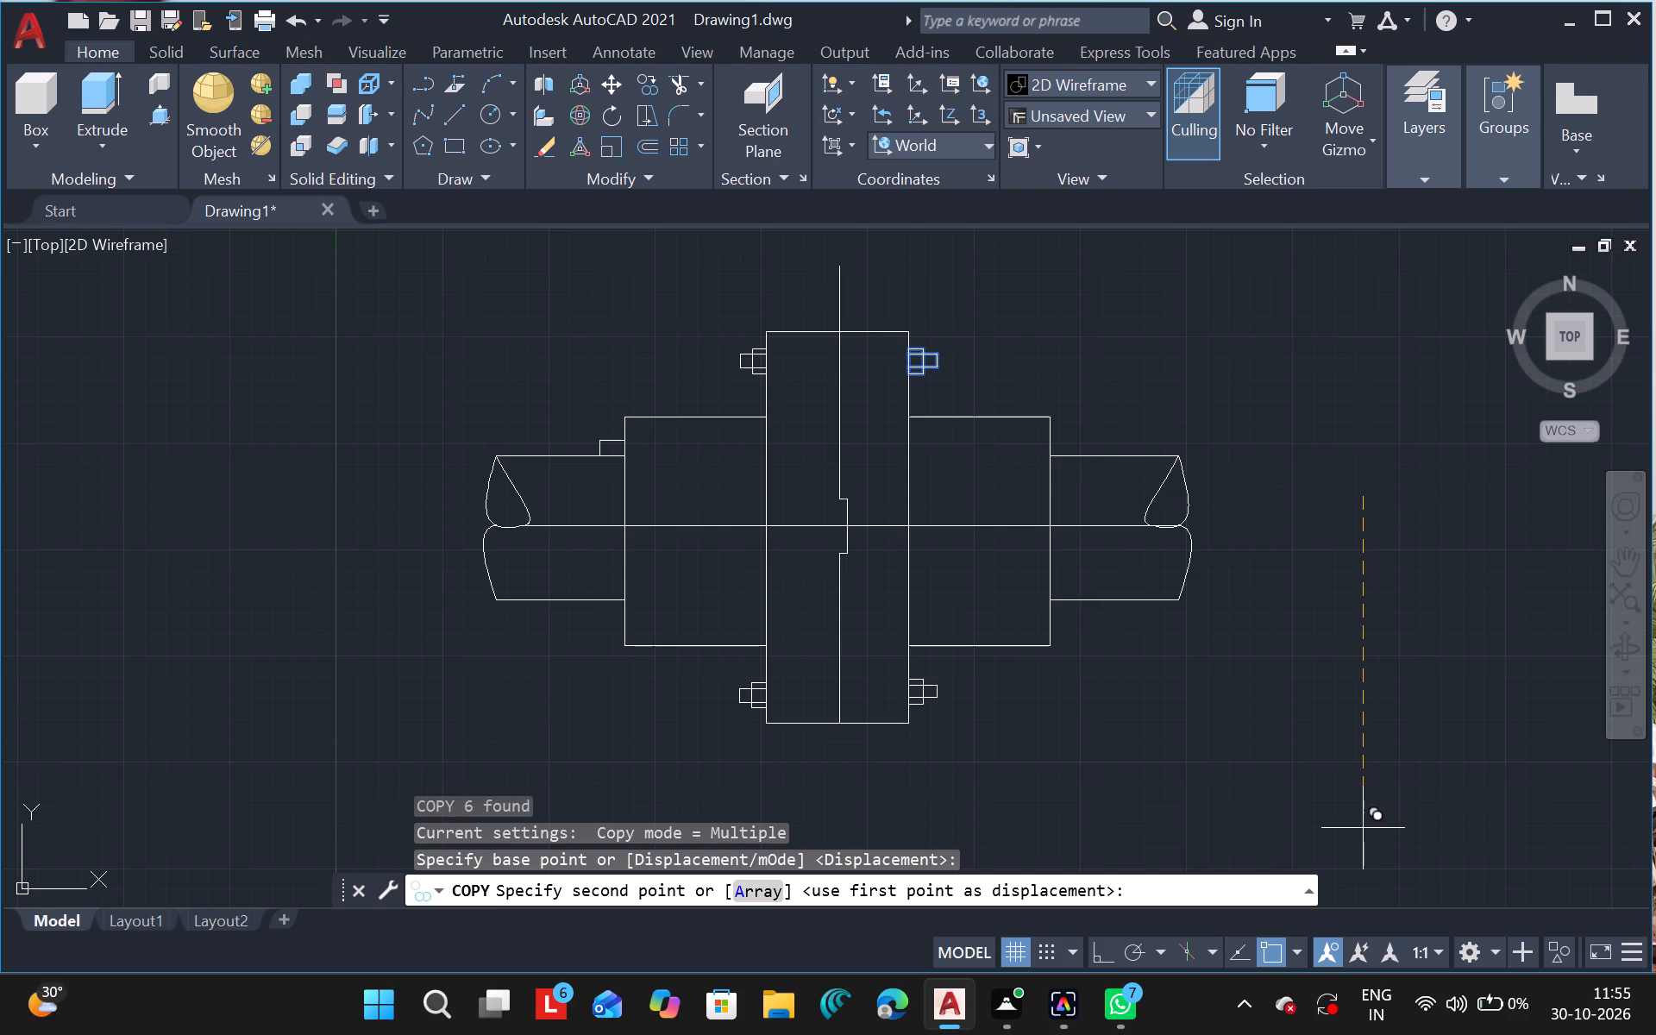
{"action": "left_click", "coordinate": [1363, 828]}
{"action": "key", "text": "Escape"}
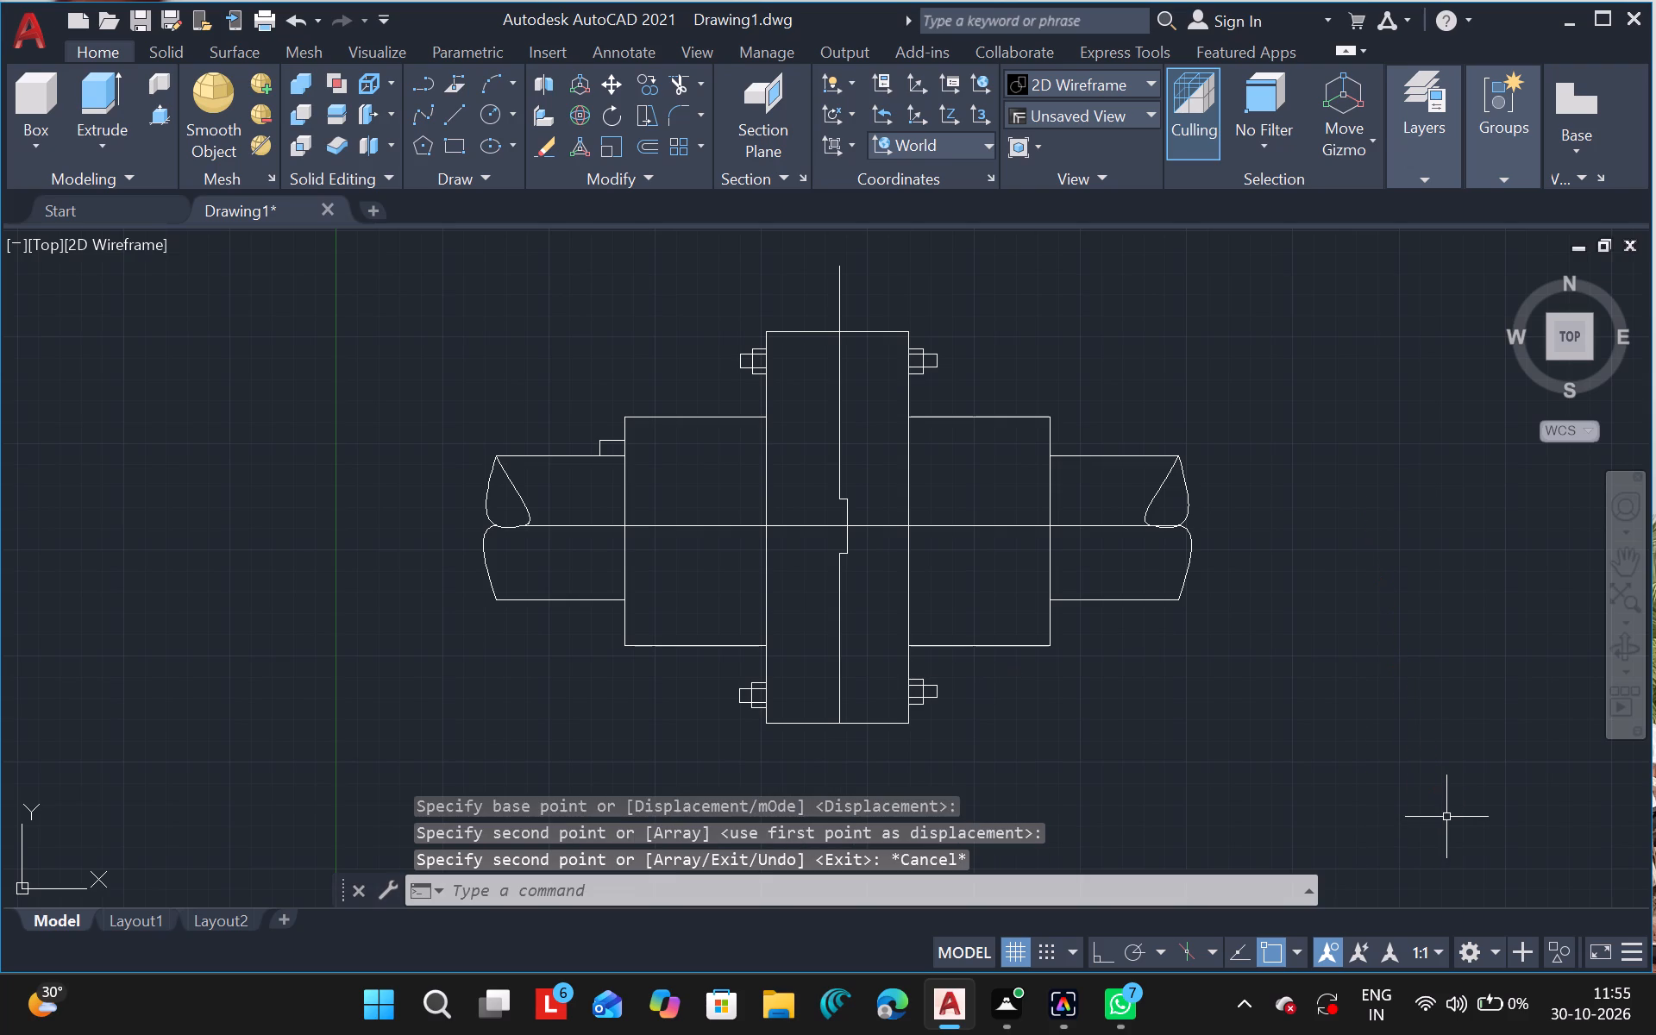
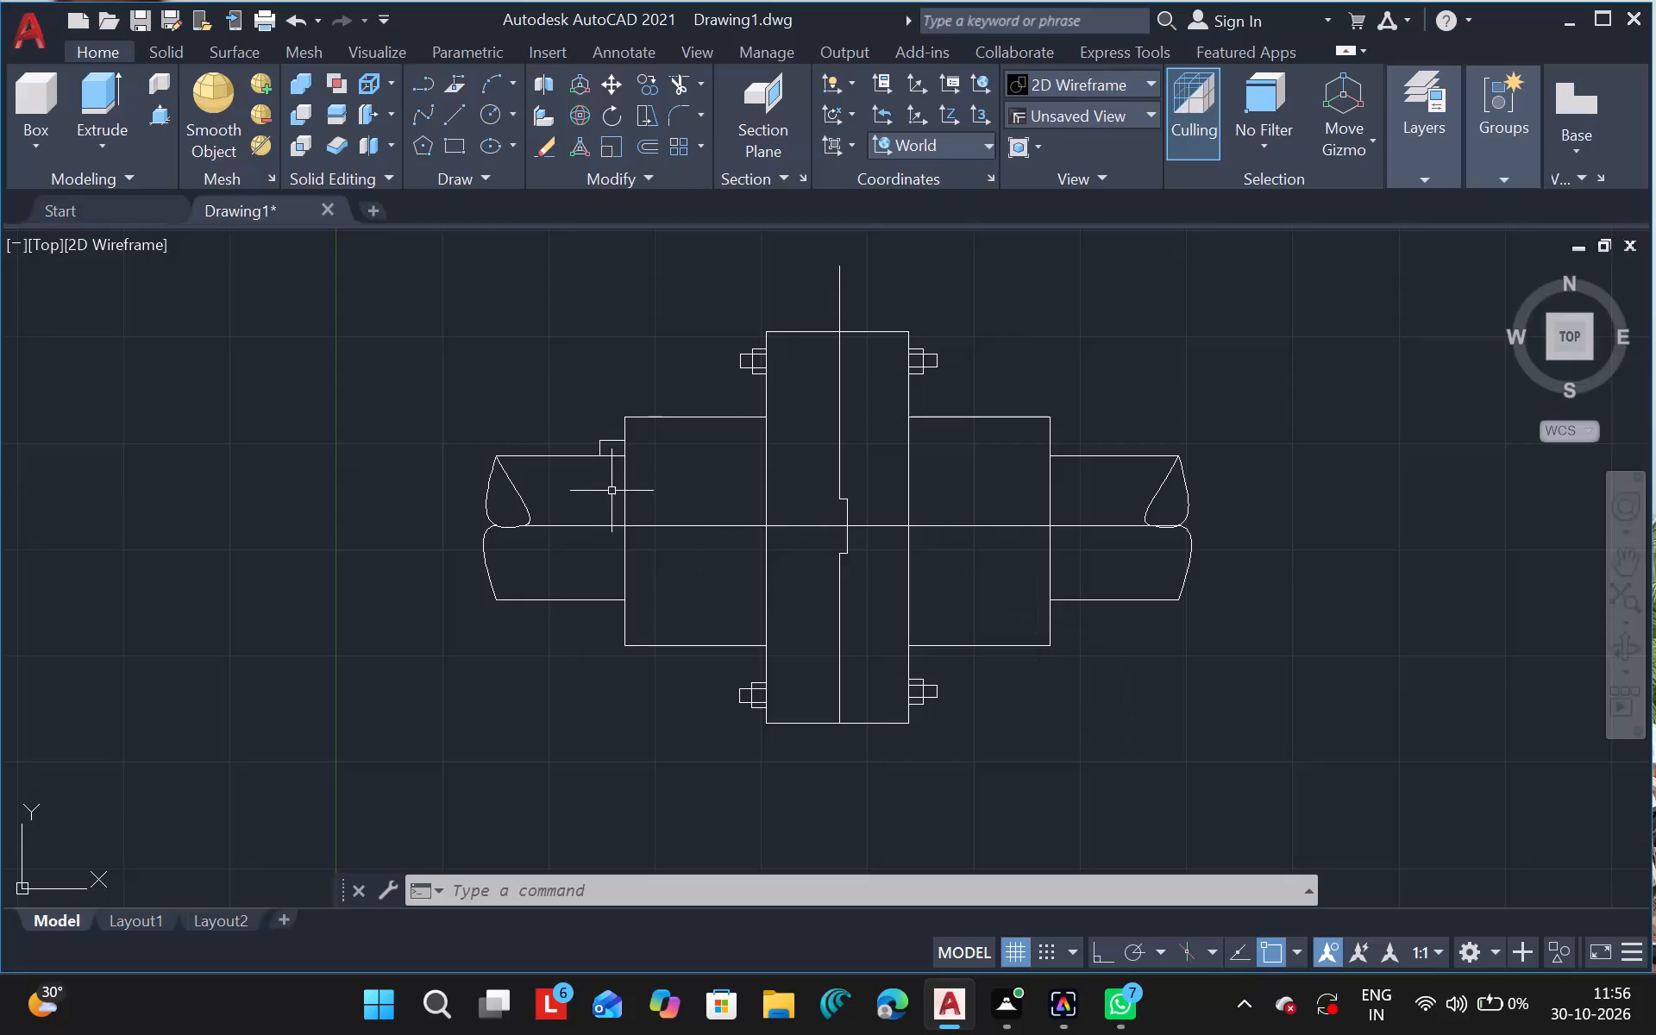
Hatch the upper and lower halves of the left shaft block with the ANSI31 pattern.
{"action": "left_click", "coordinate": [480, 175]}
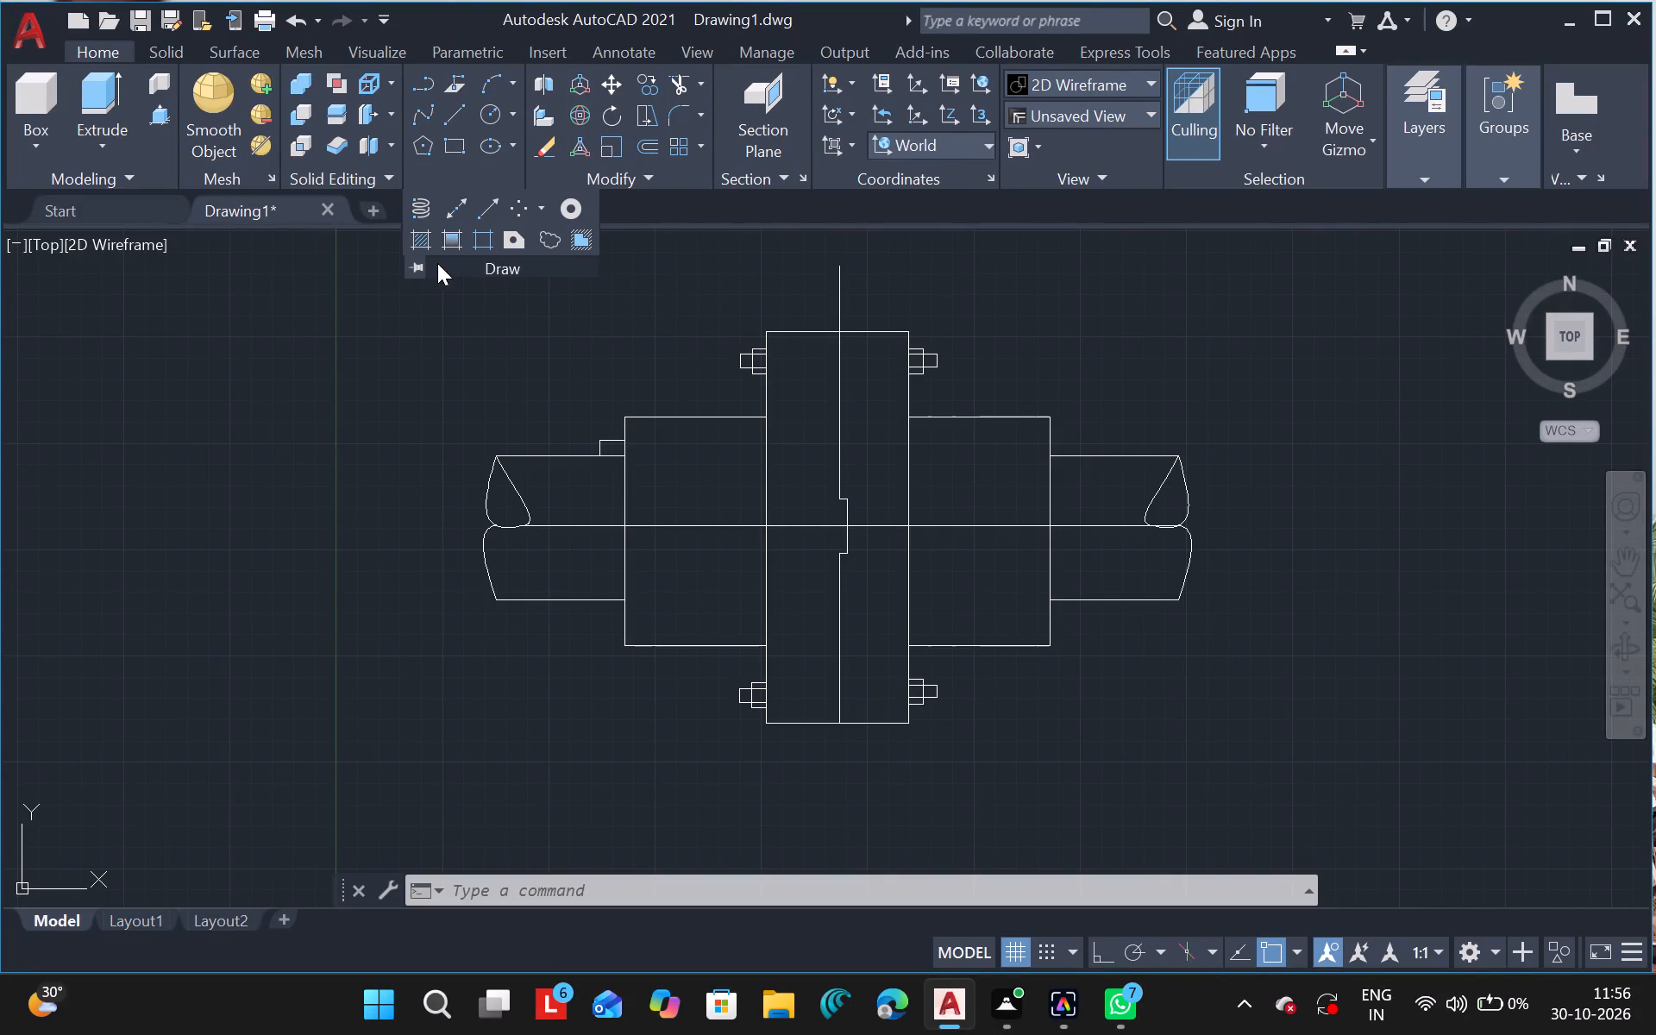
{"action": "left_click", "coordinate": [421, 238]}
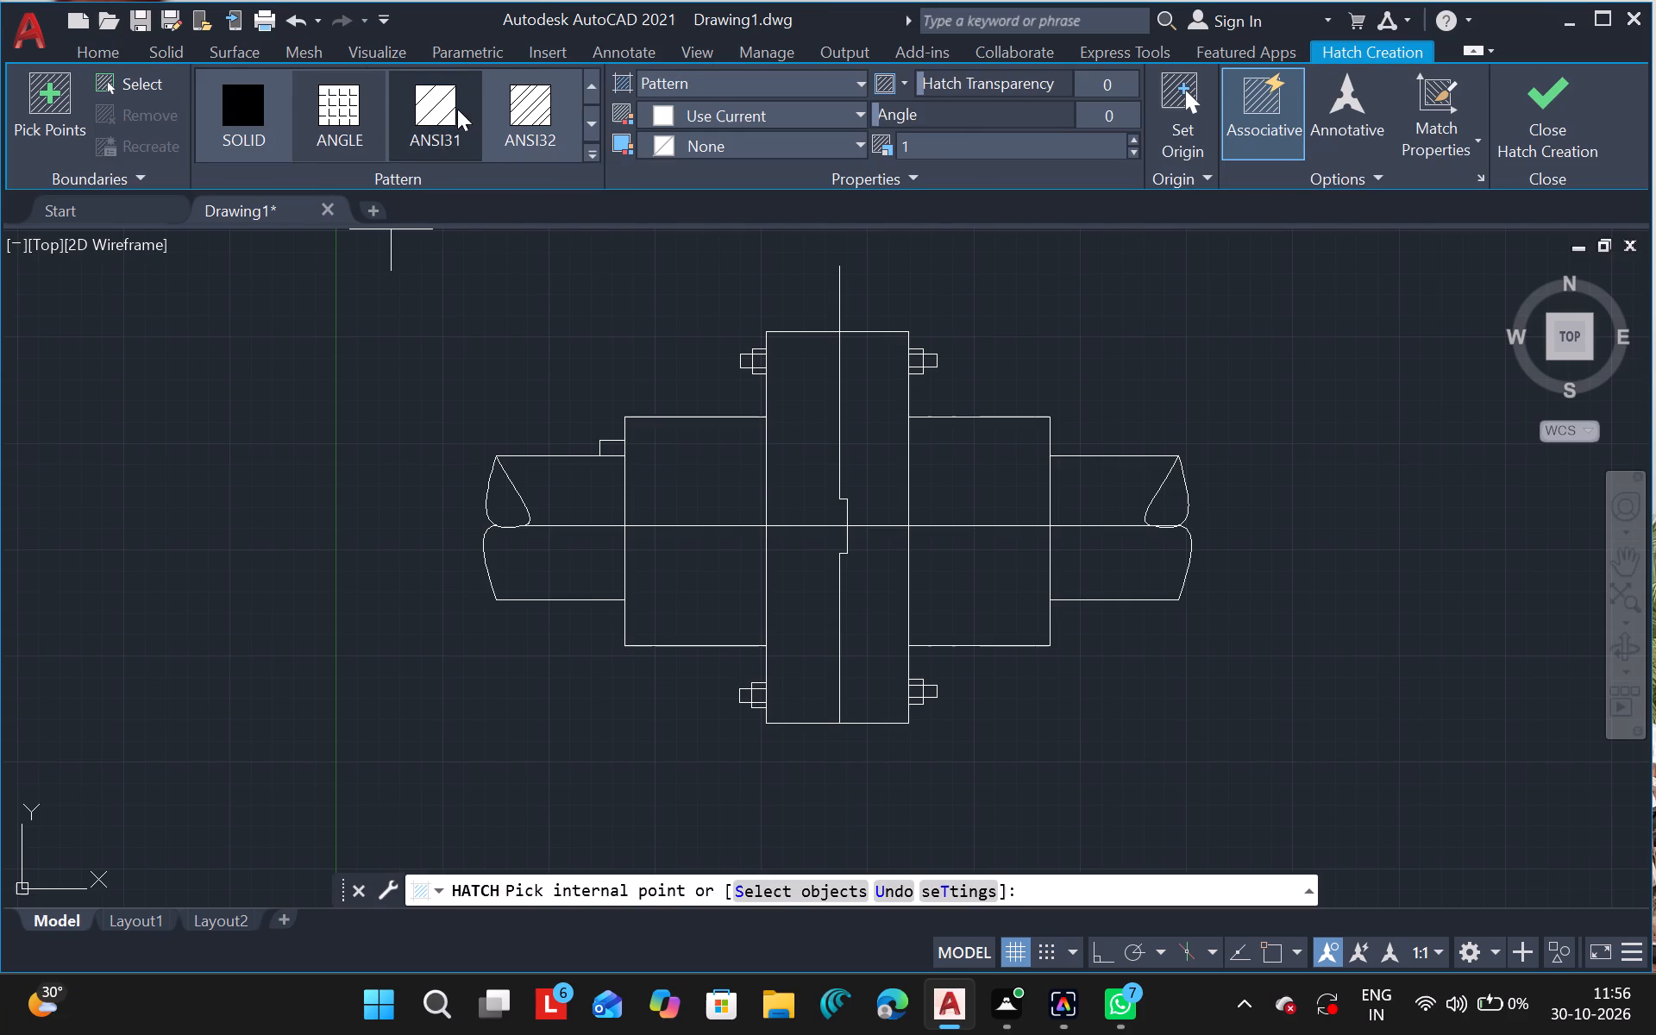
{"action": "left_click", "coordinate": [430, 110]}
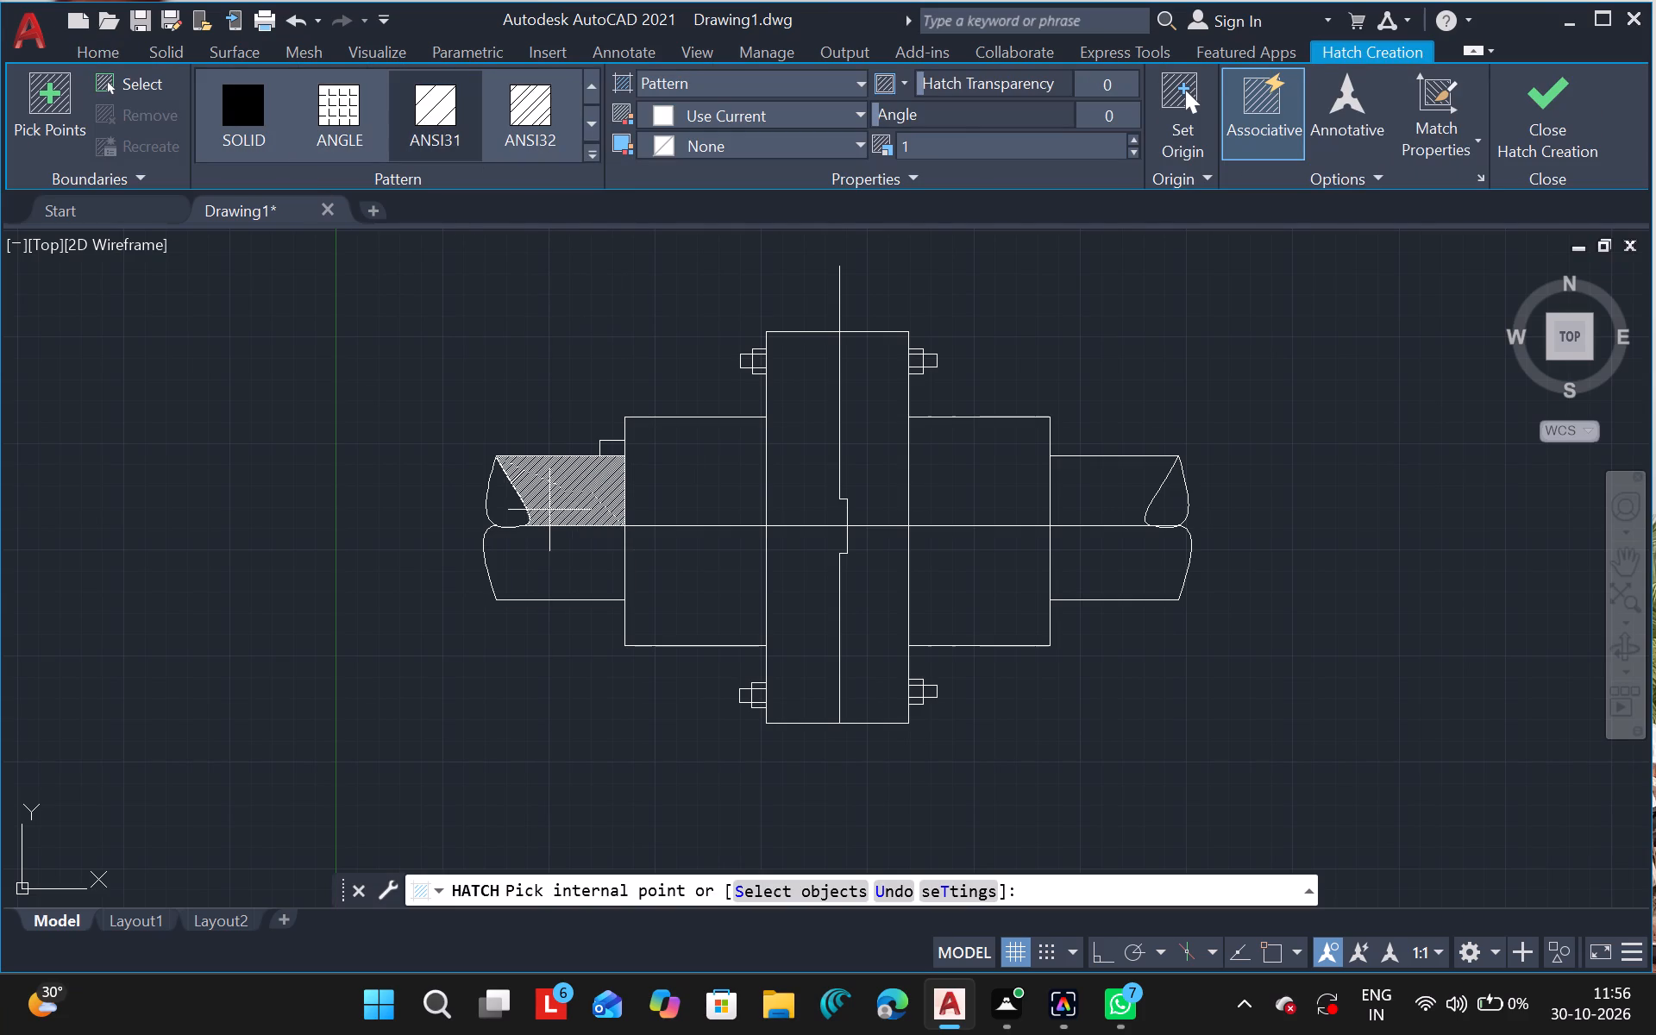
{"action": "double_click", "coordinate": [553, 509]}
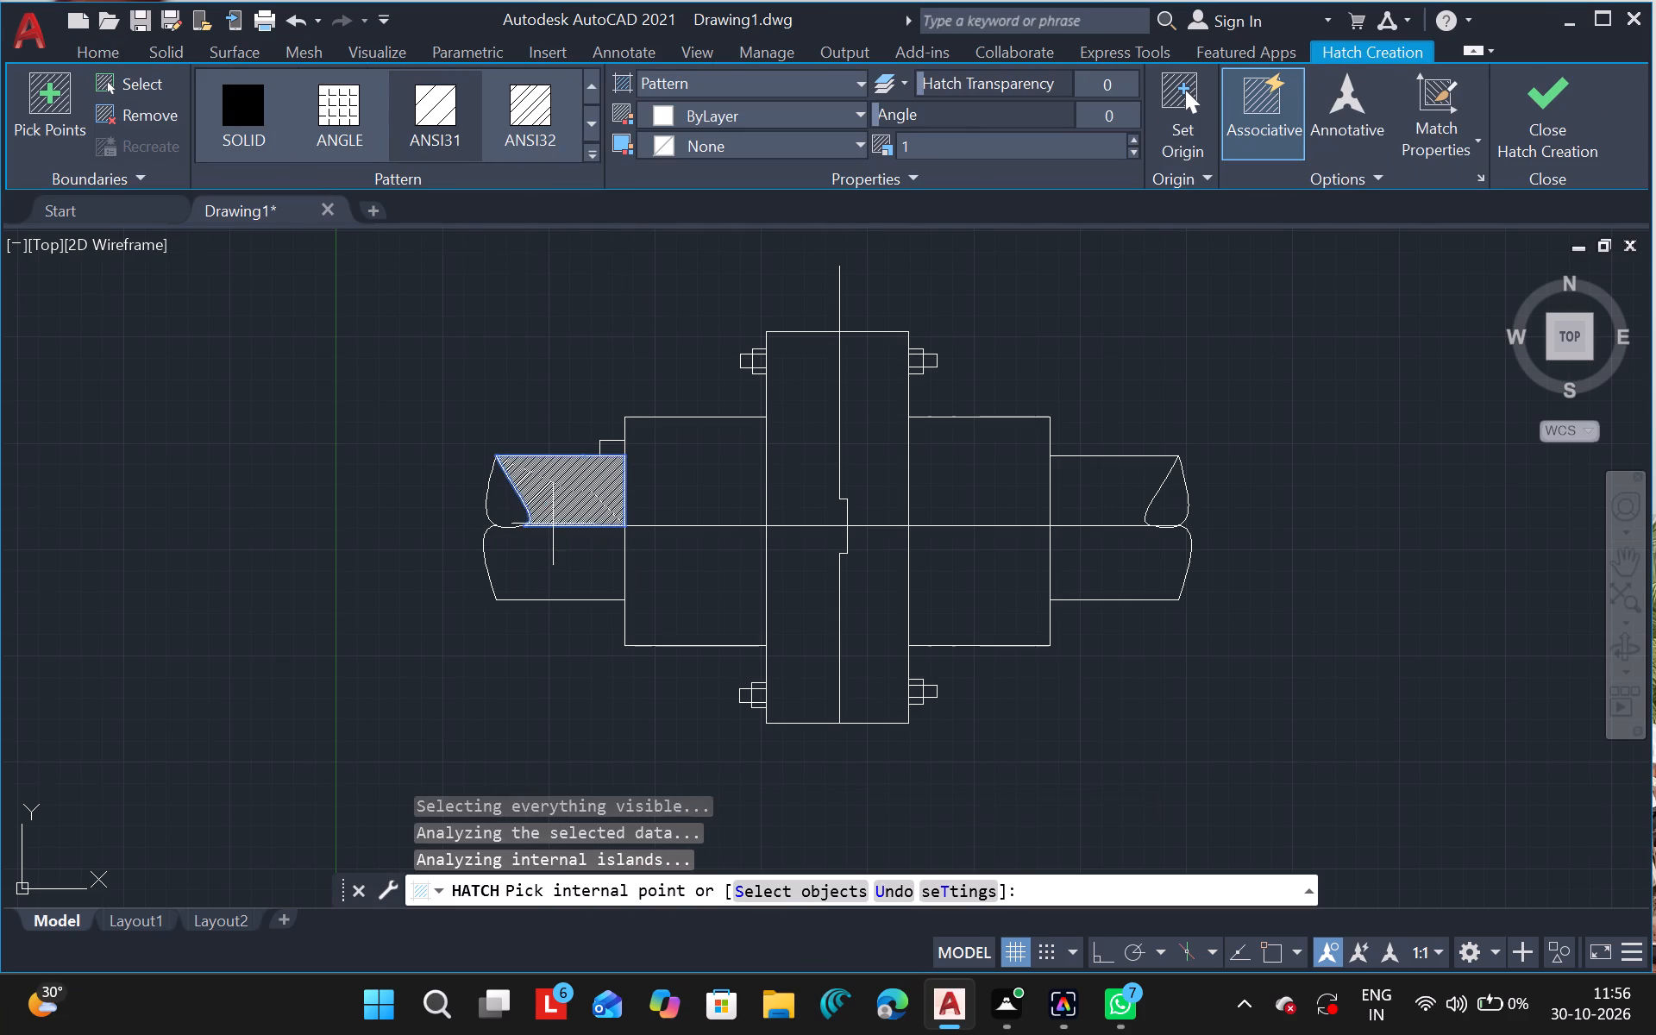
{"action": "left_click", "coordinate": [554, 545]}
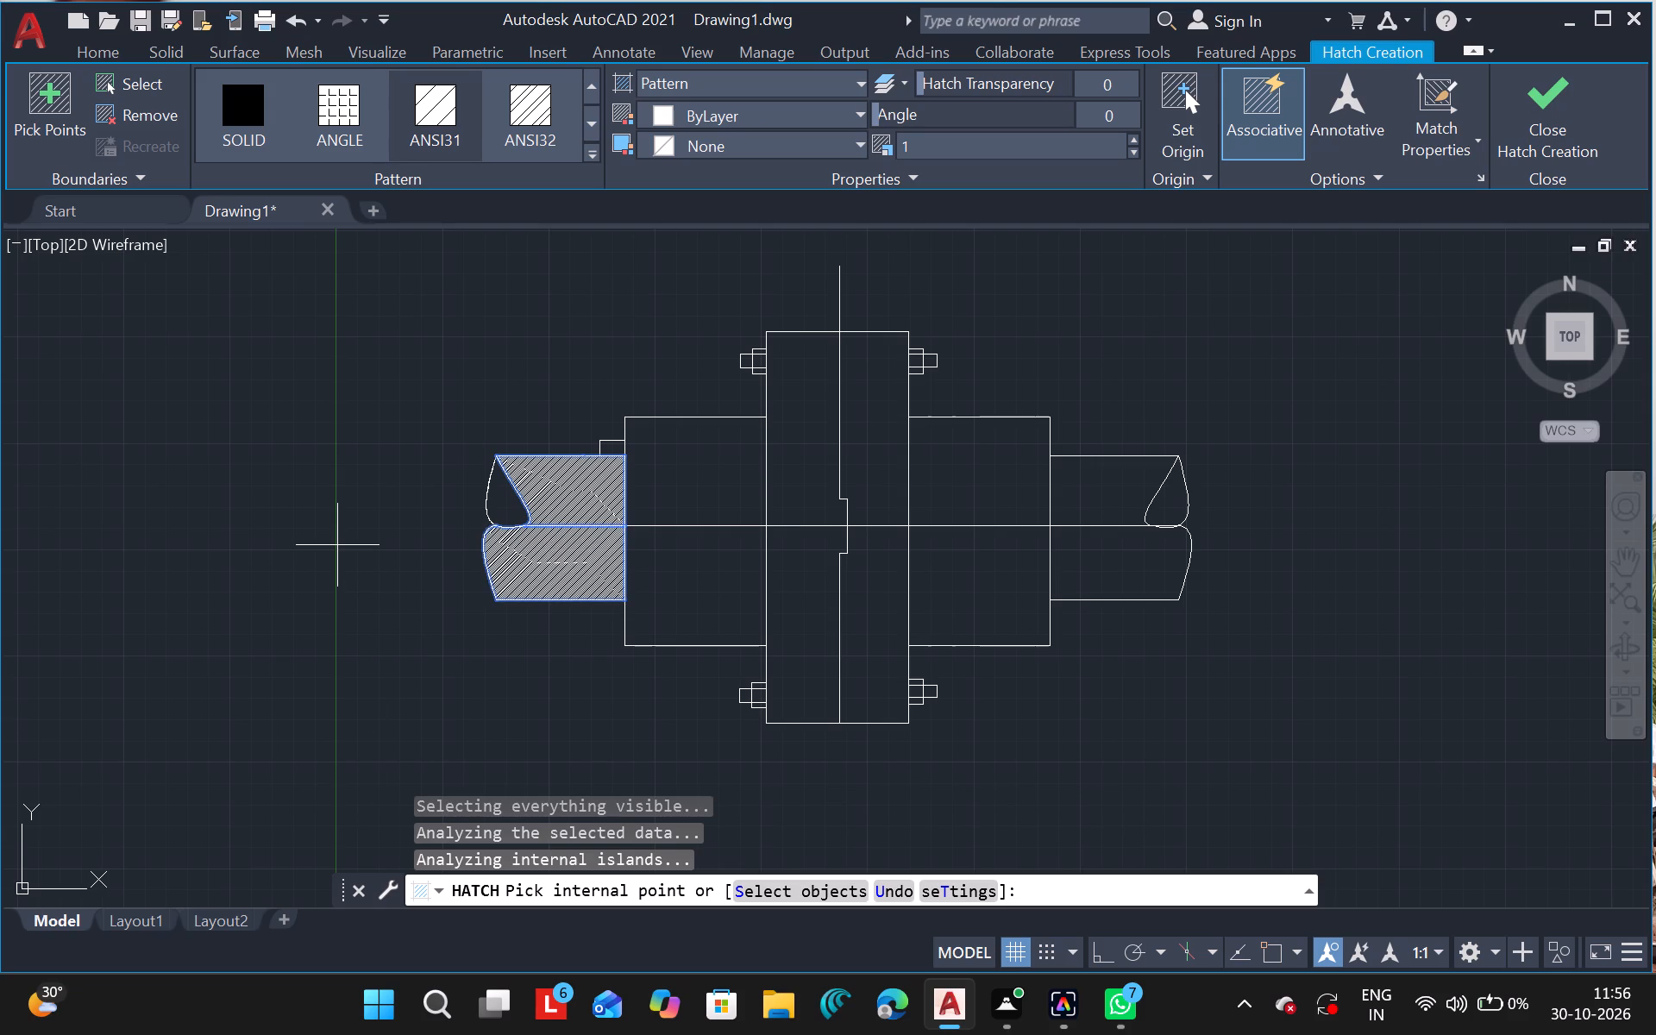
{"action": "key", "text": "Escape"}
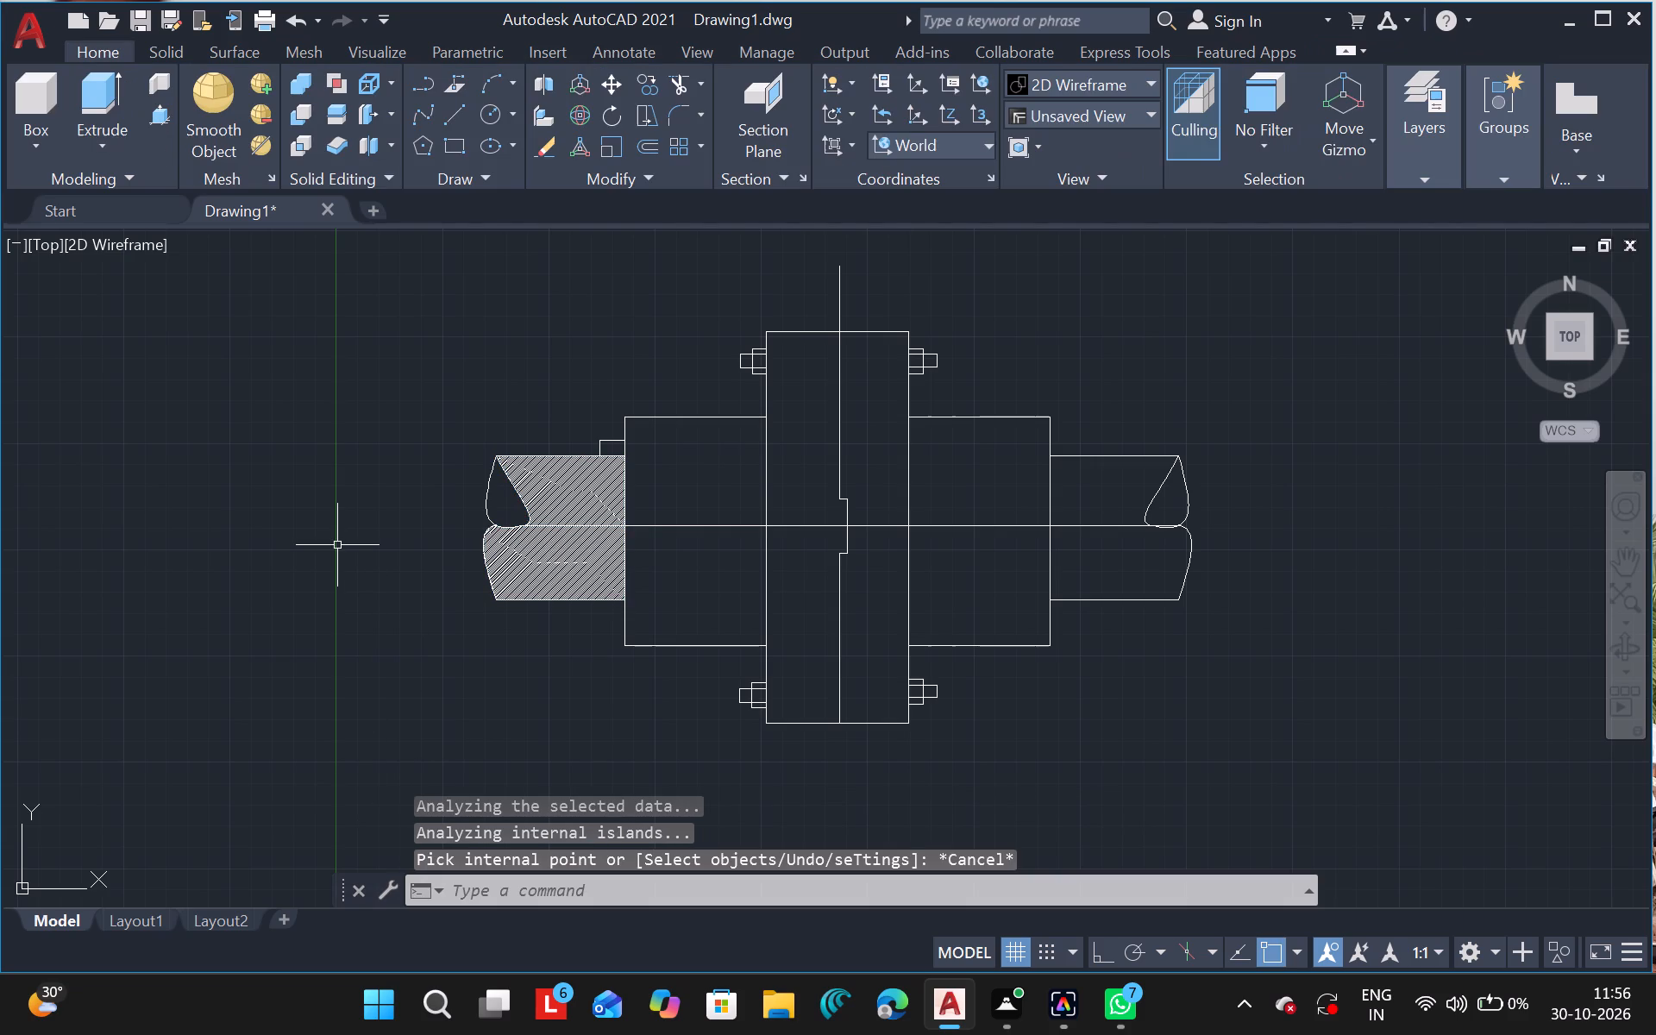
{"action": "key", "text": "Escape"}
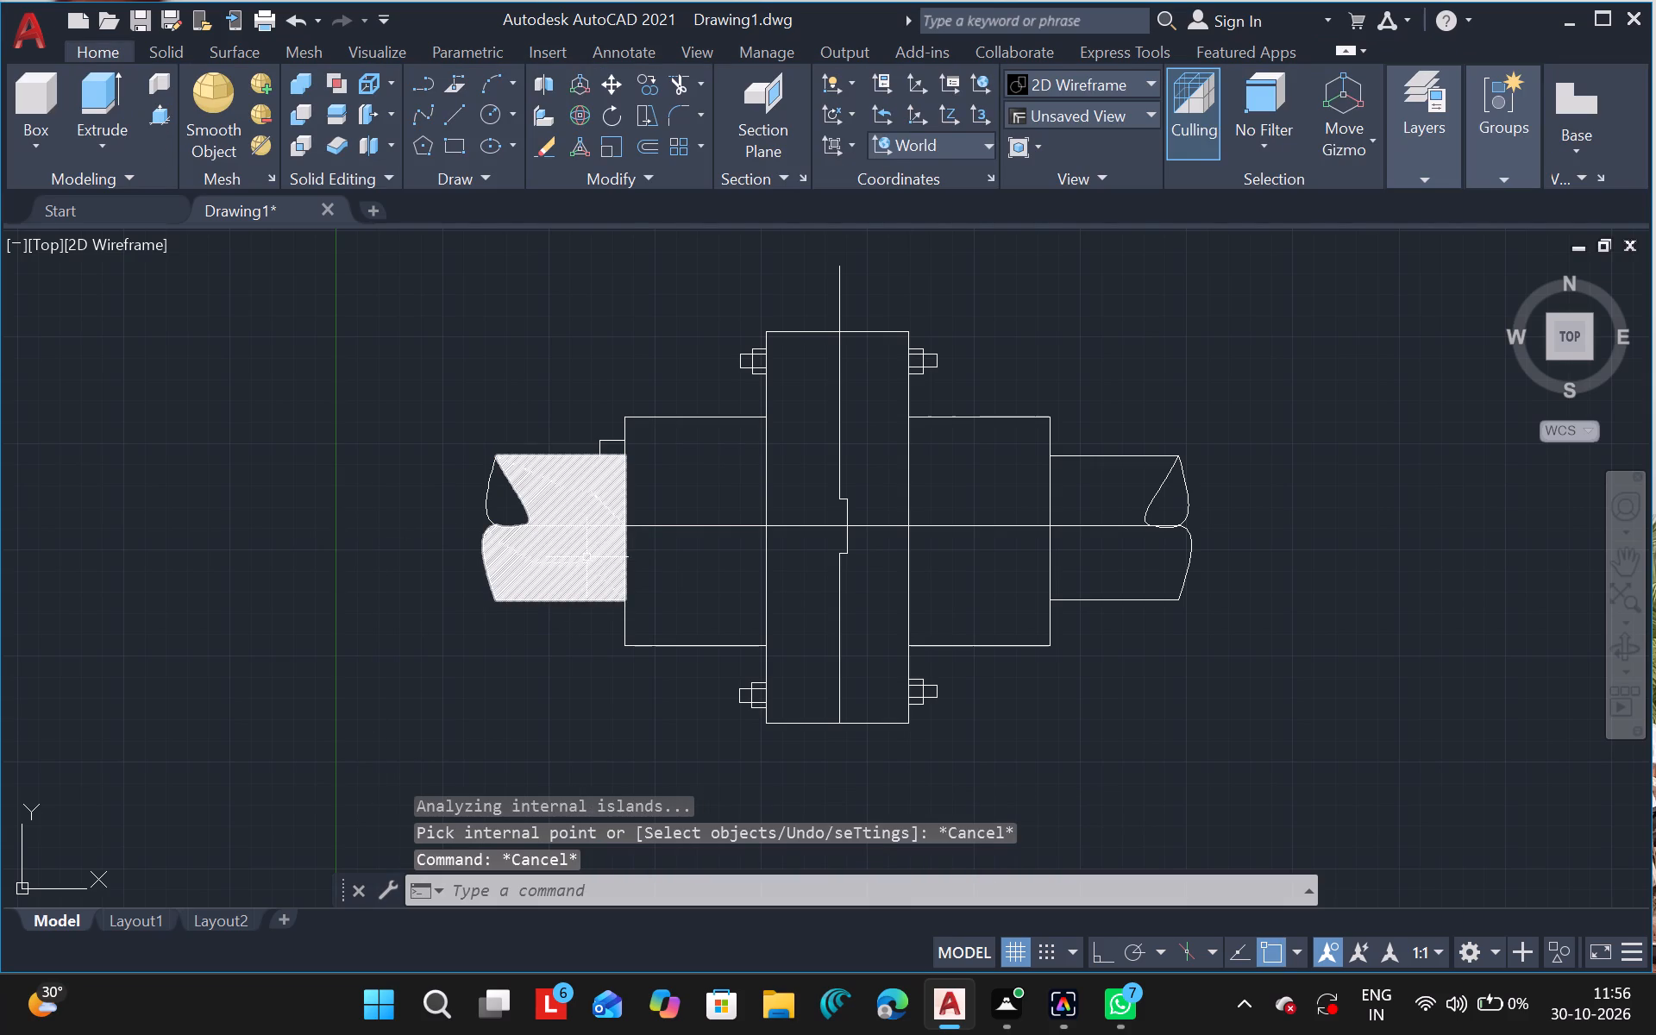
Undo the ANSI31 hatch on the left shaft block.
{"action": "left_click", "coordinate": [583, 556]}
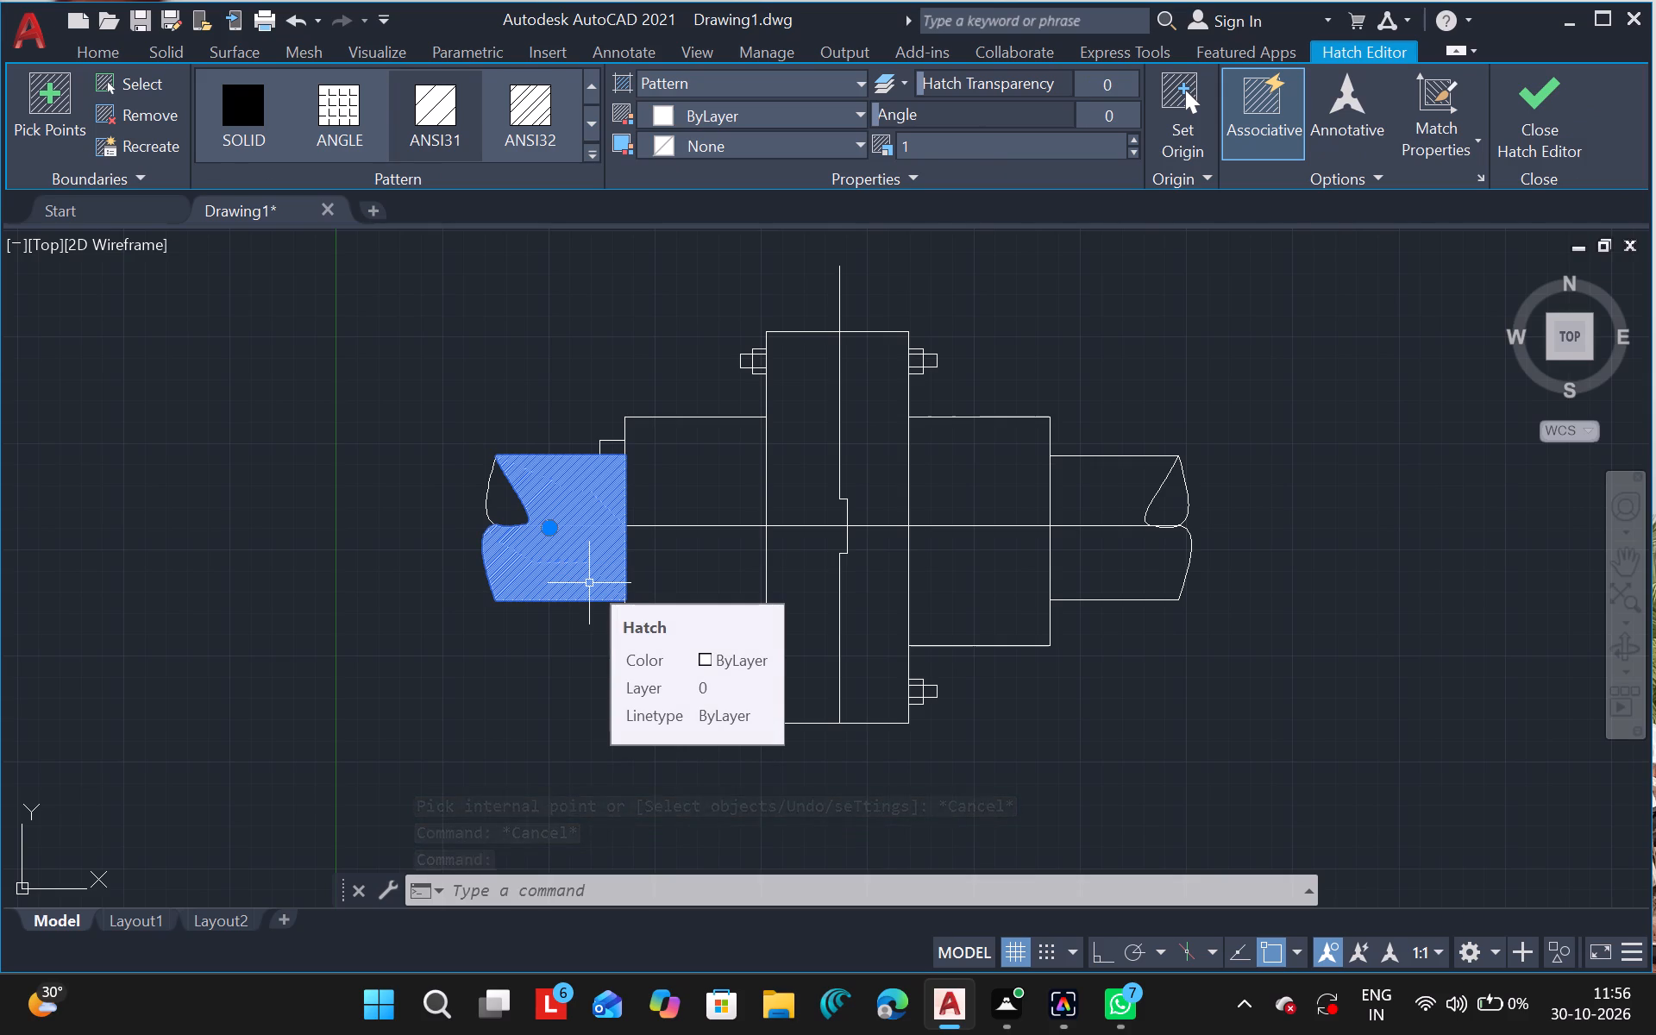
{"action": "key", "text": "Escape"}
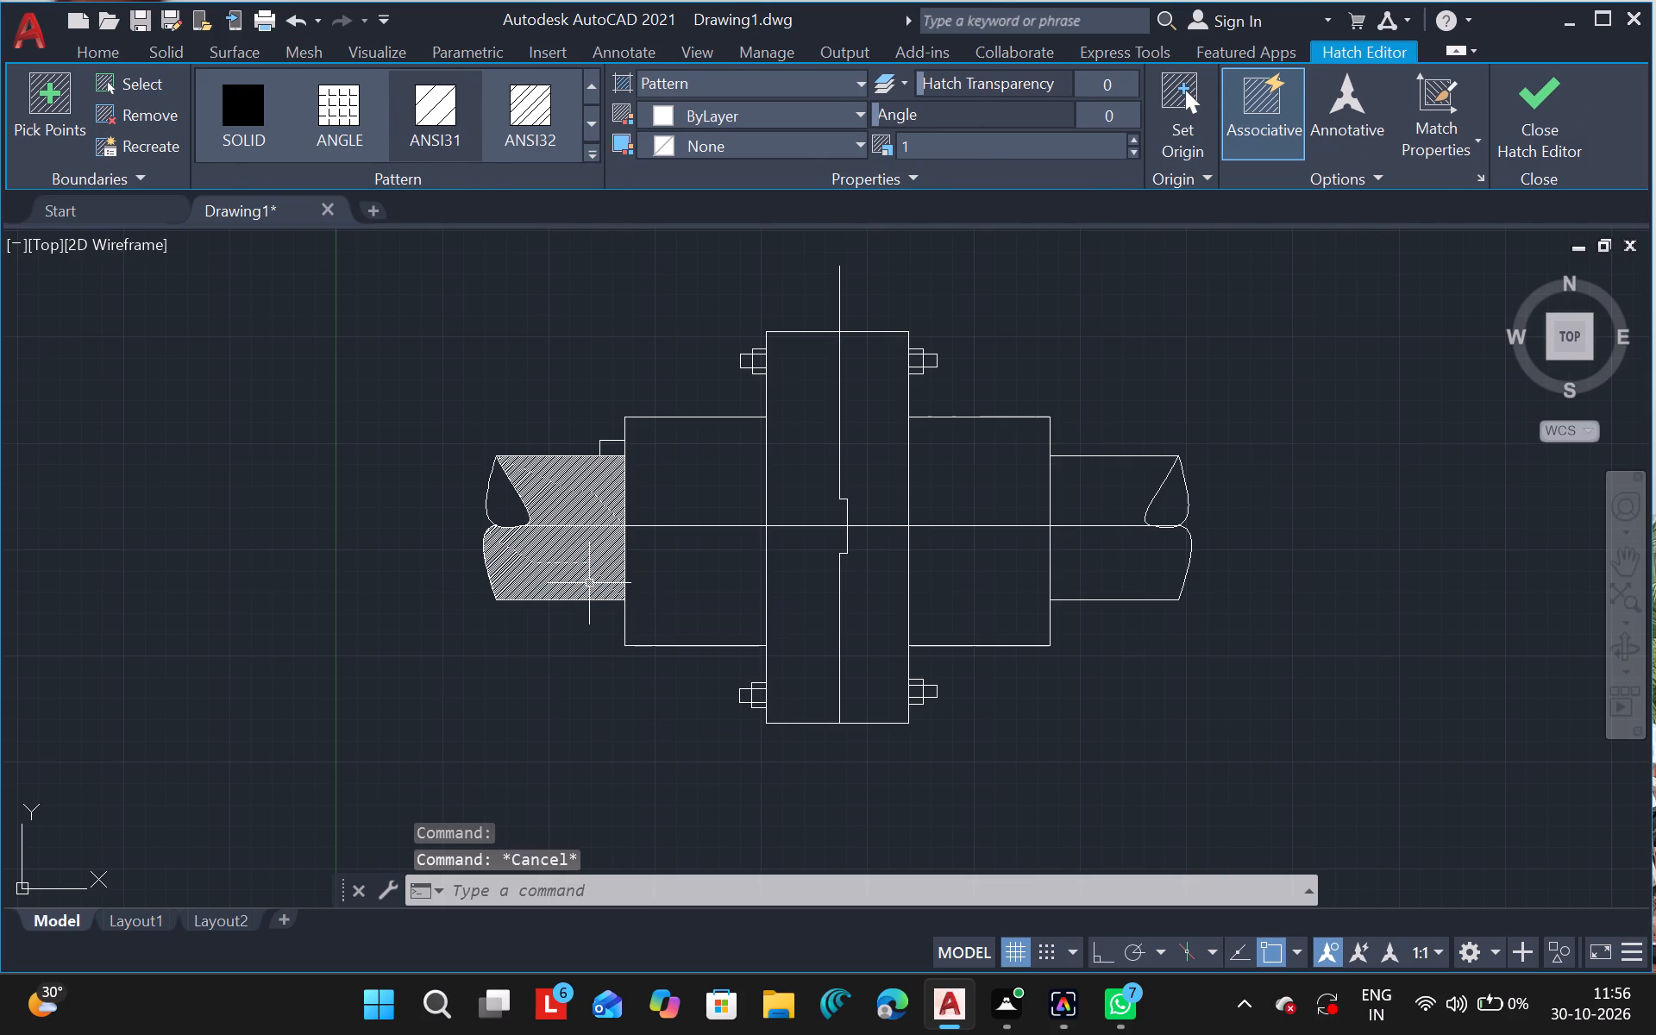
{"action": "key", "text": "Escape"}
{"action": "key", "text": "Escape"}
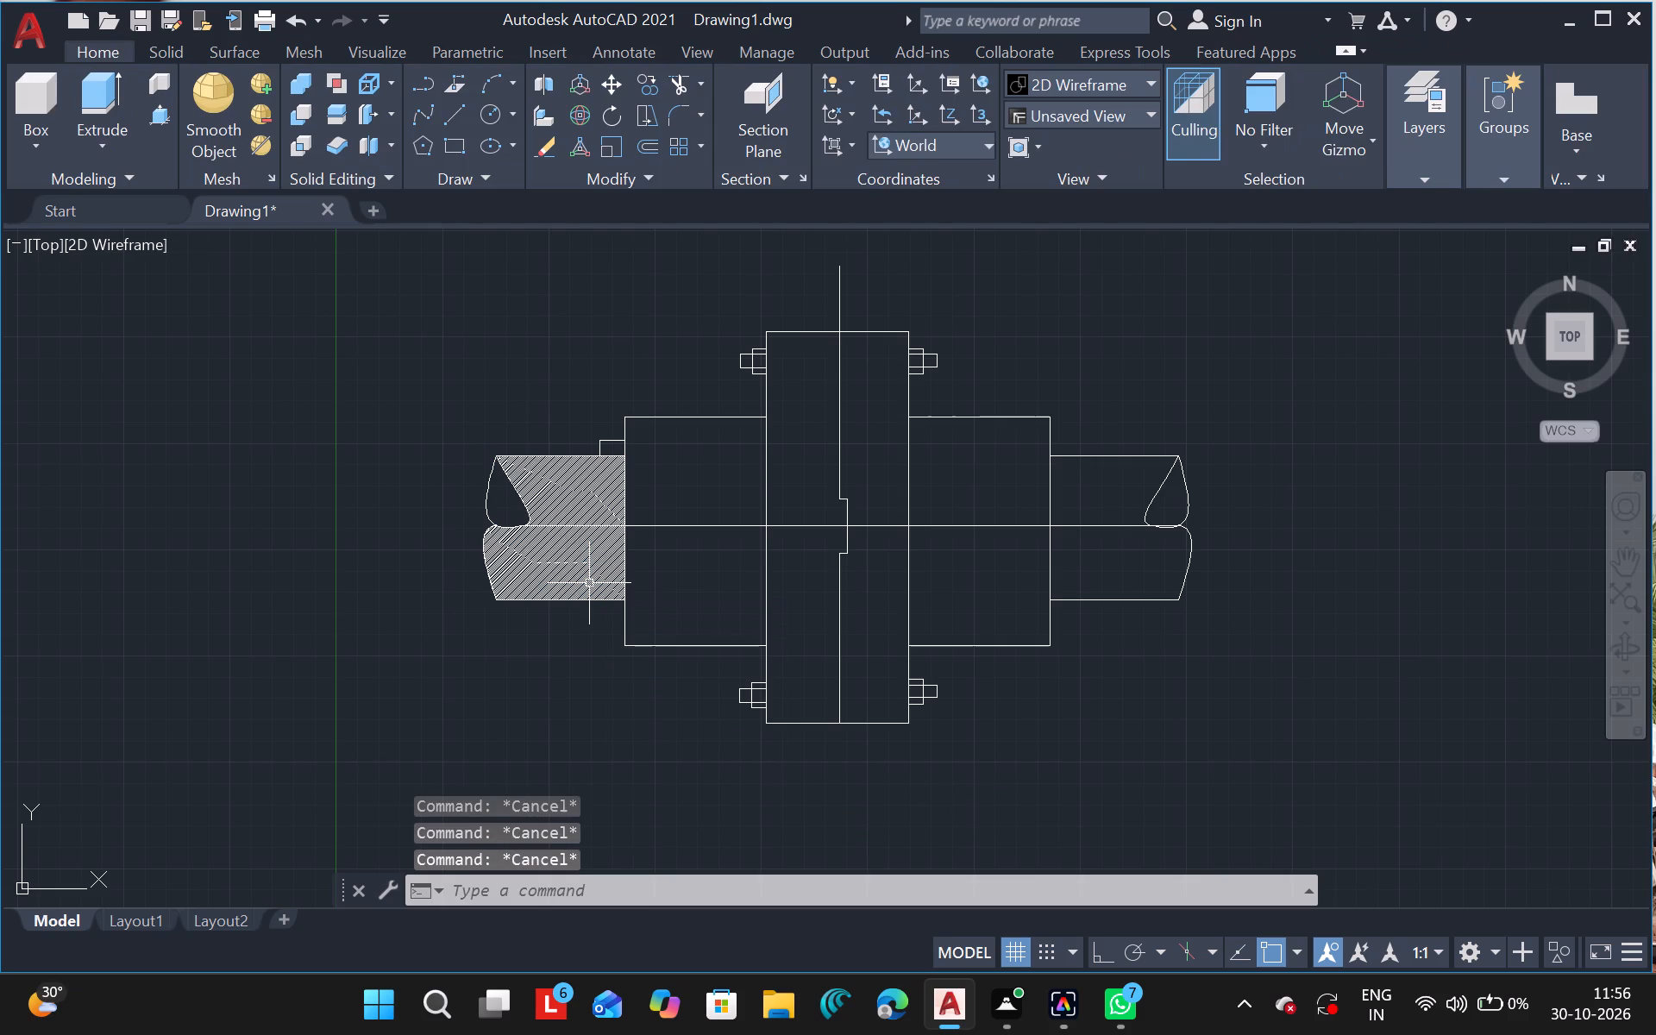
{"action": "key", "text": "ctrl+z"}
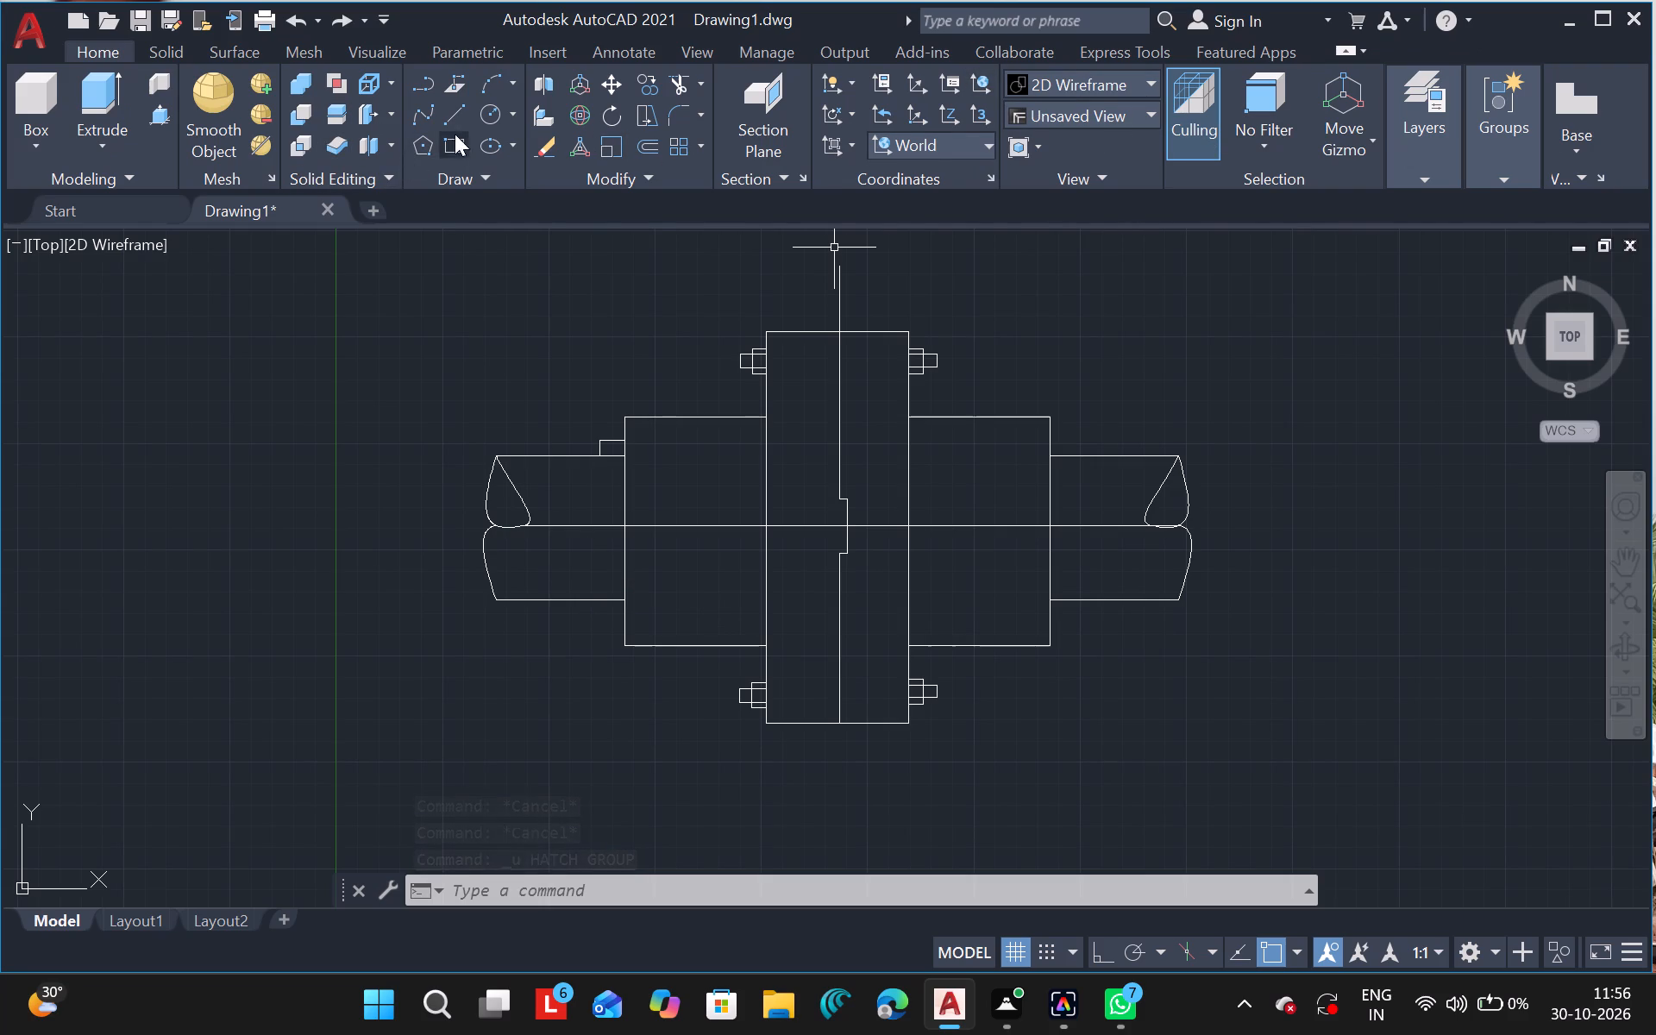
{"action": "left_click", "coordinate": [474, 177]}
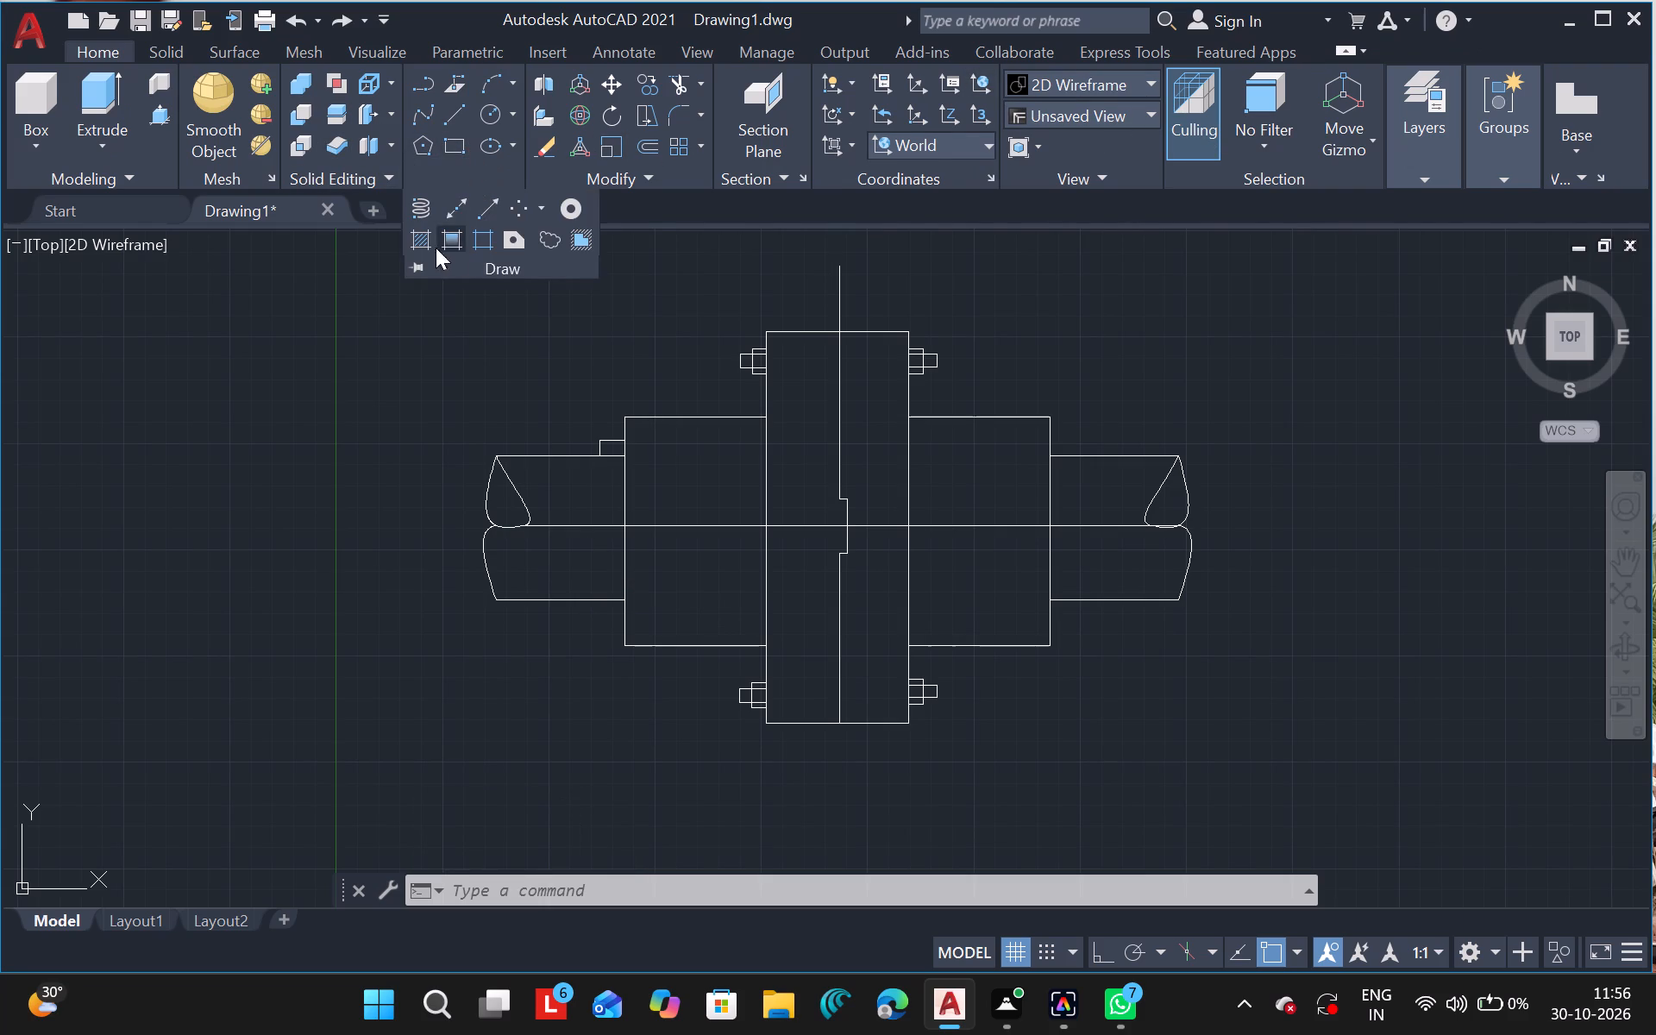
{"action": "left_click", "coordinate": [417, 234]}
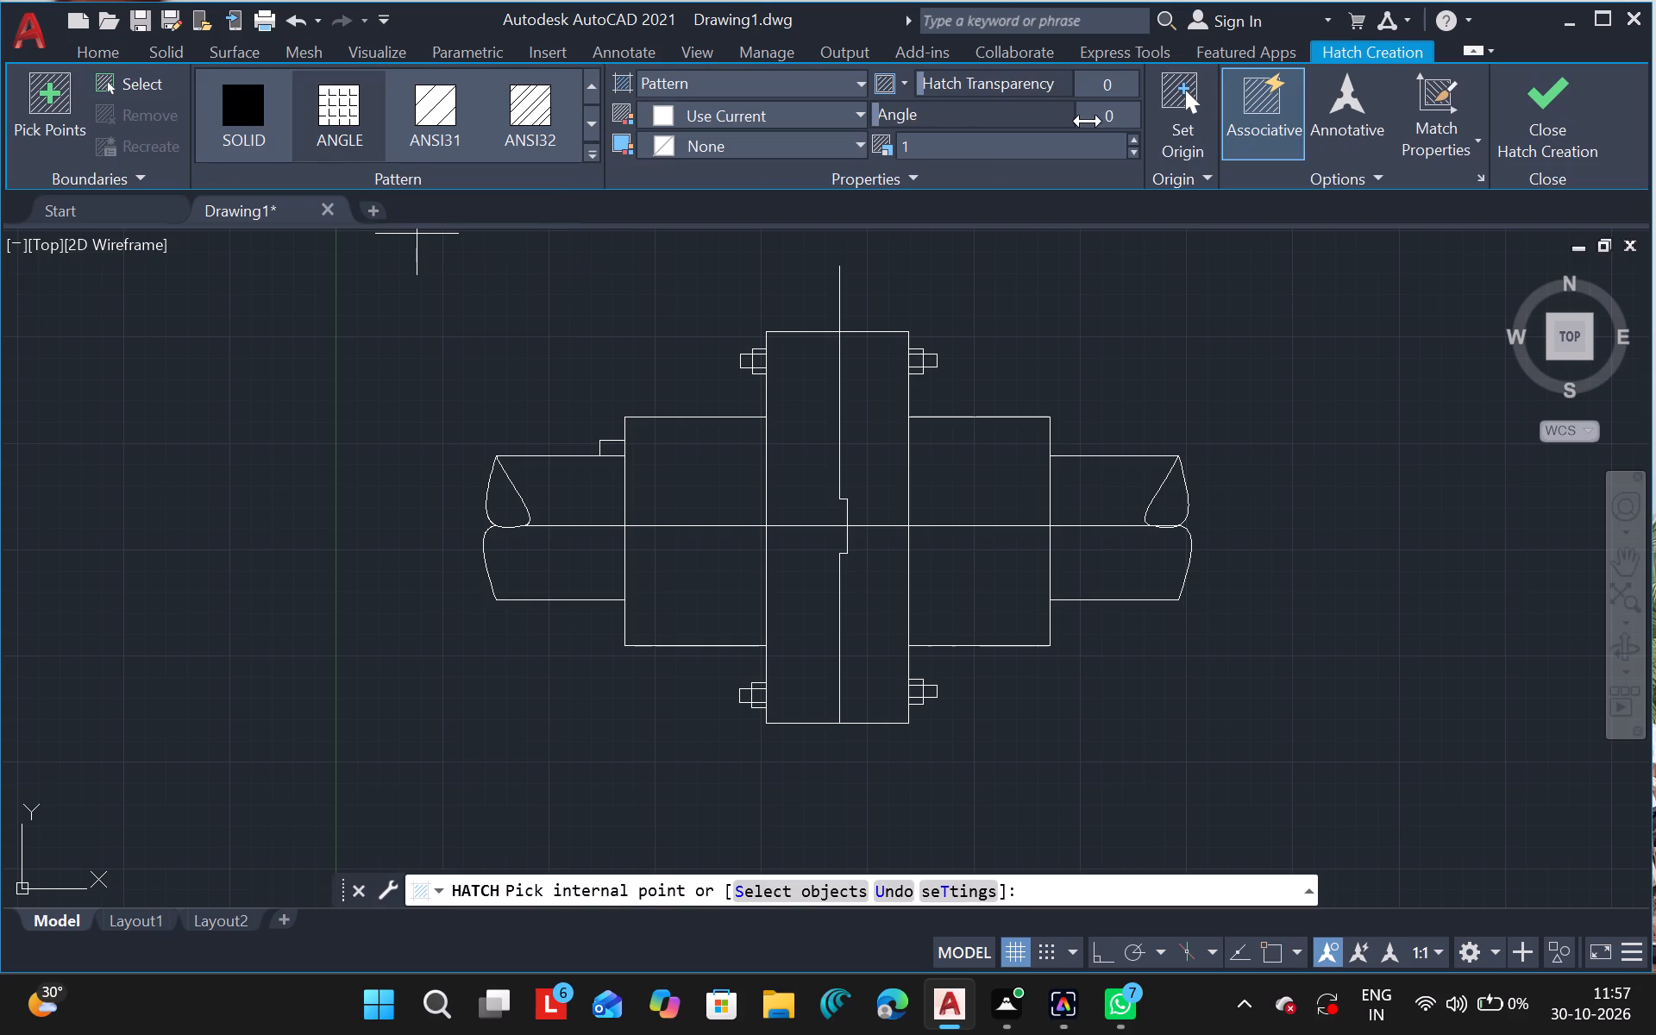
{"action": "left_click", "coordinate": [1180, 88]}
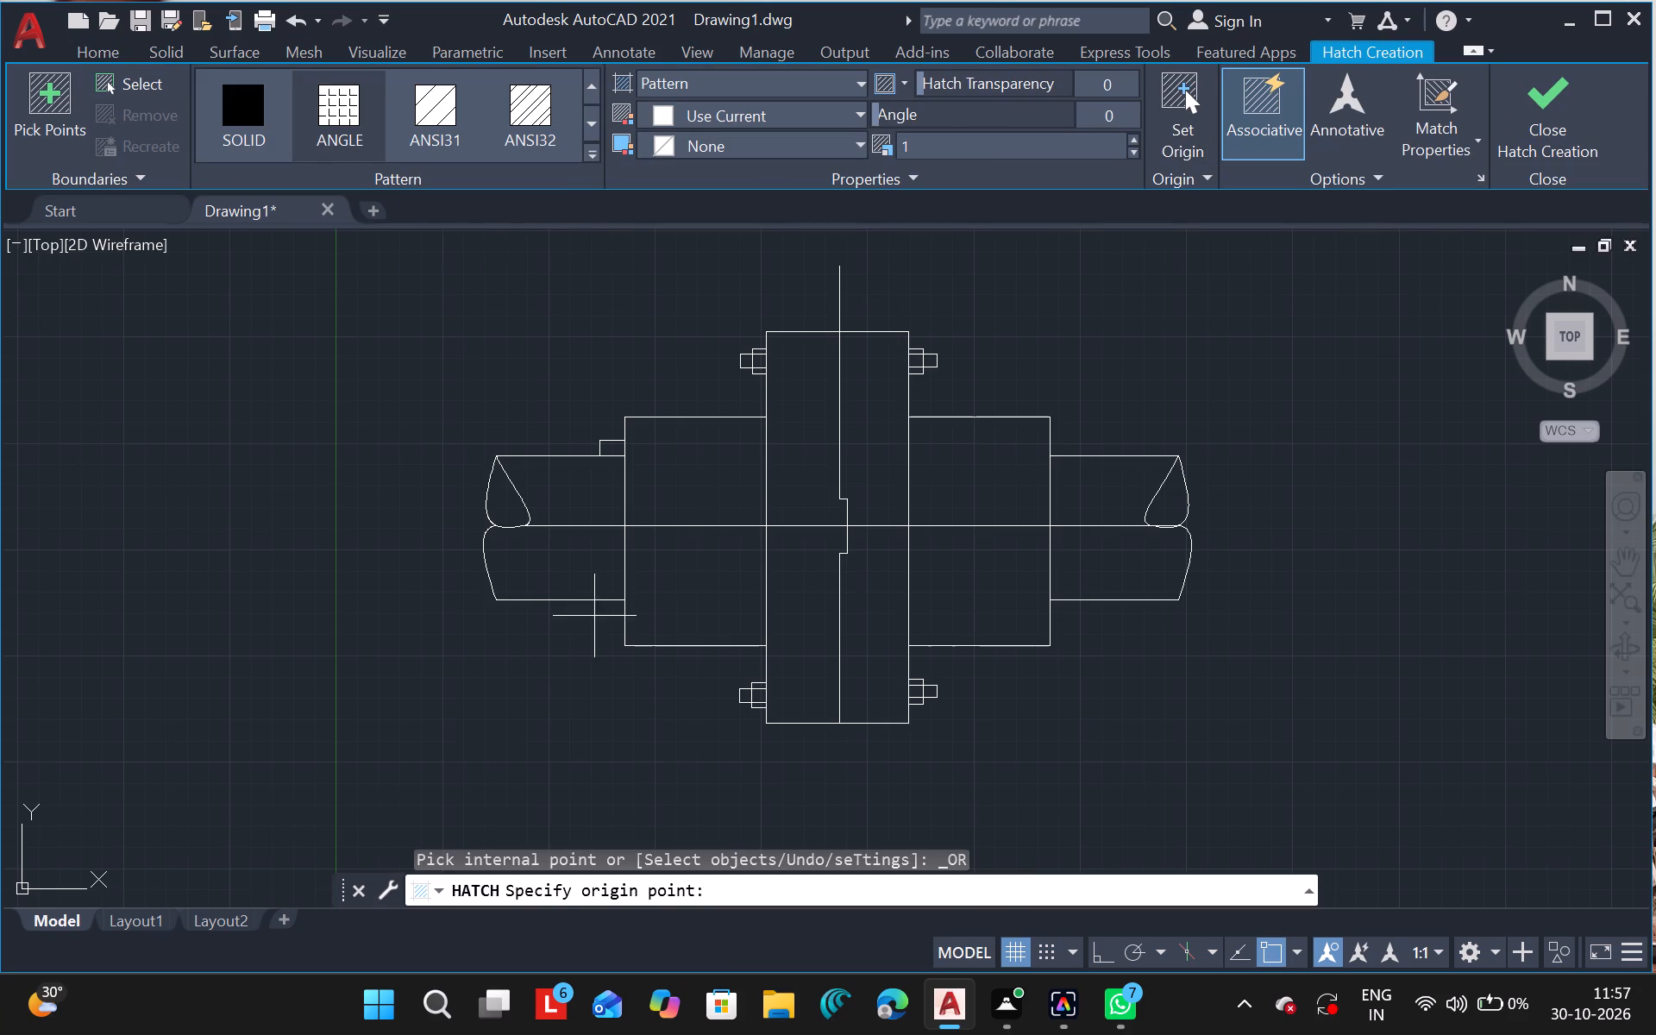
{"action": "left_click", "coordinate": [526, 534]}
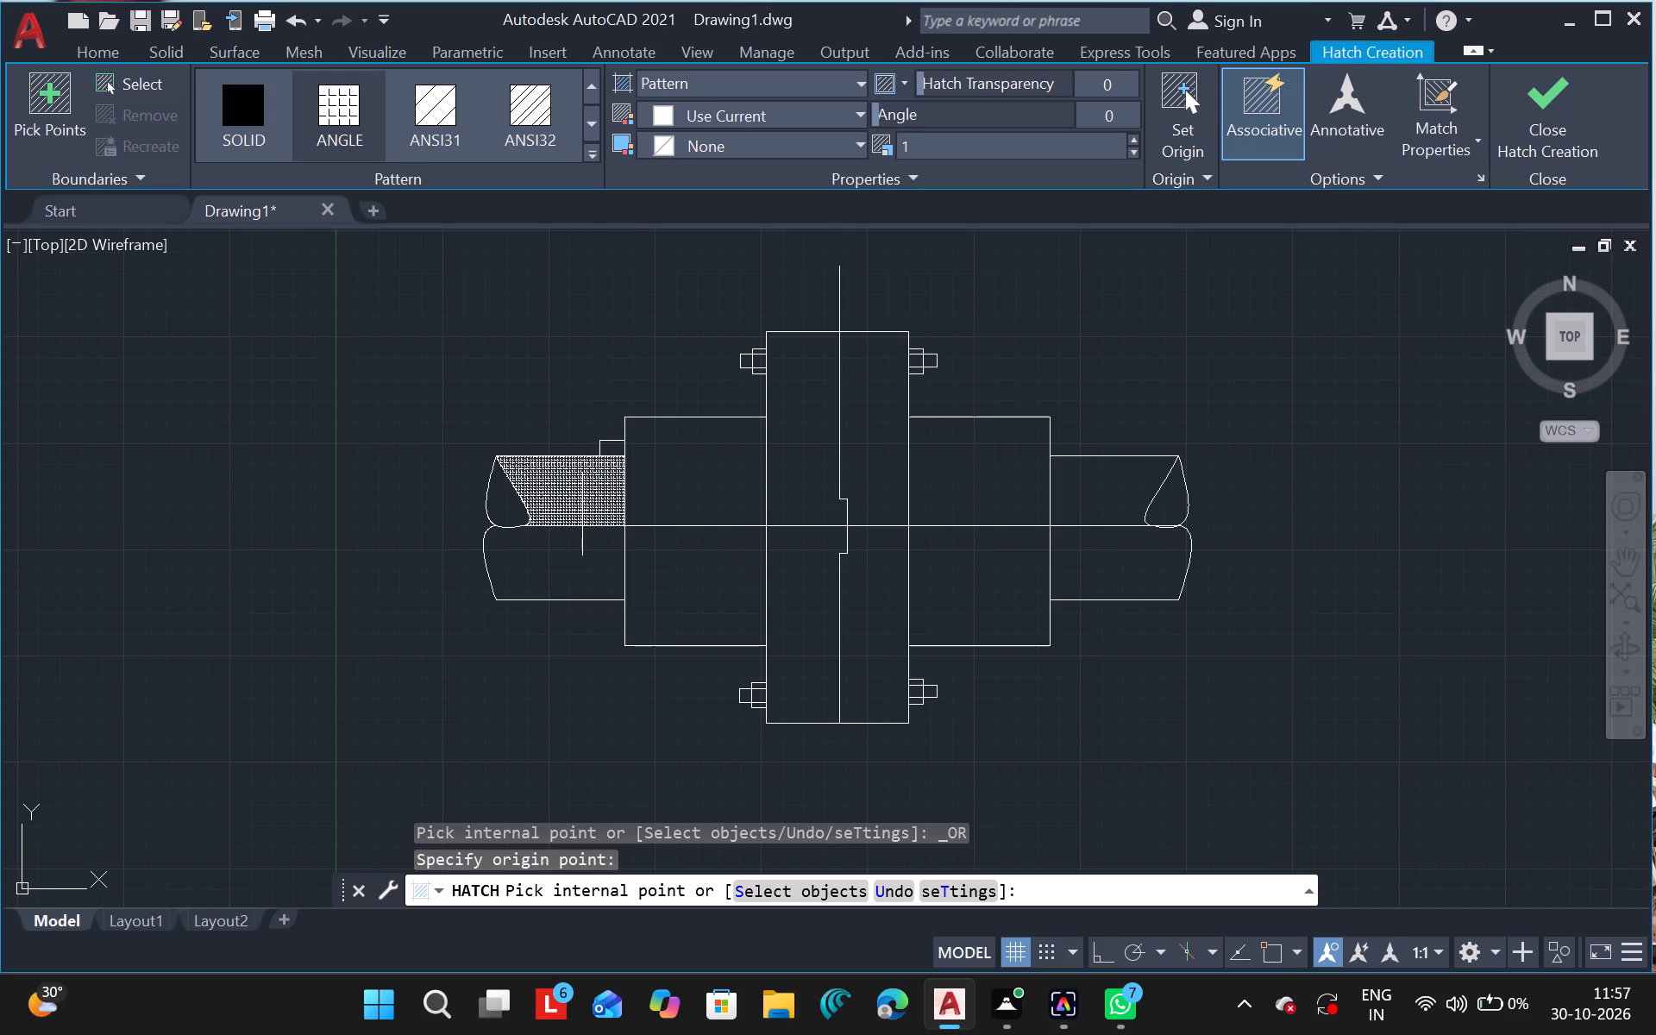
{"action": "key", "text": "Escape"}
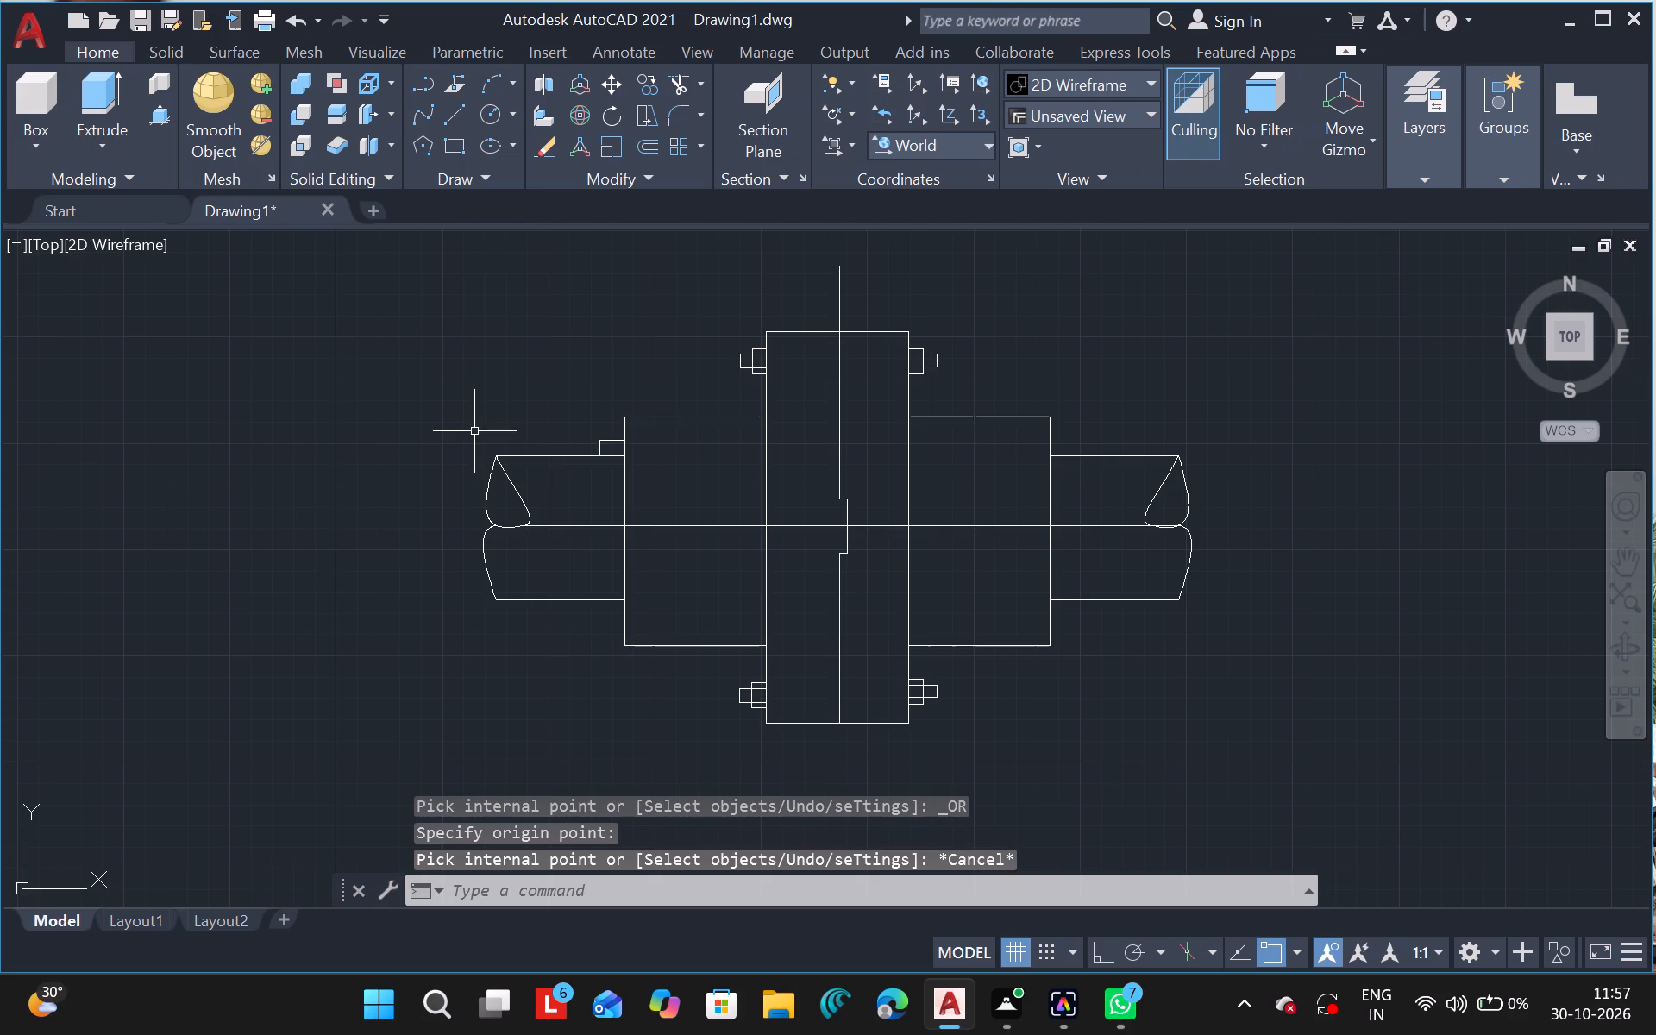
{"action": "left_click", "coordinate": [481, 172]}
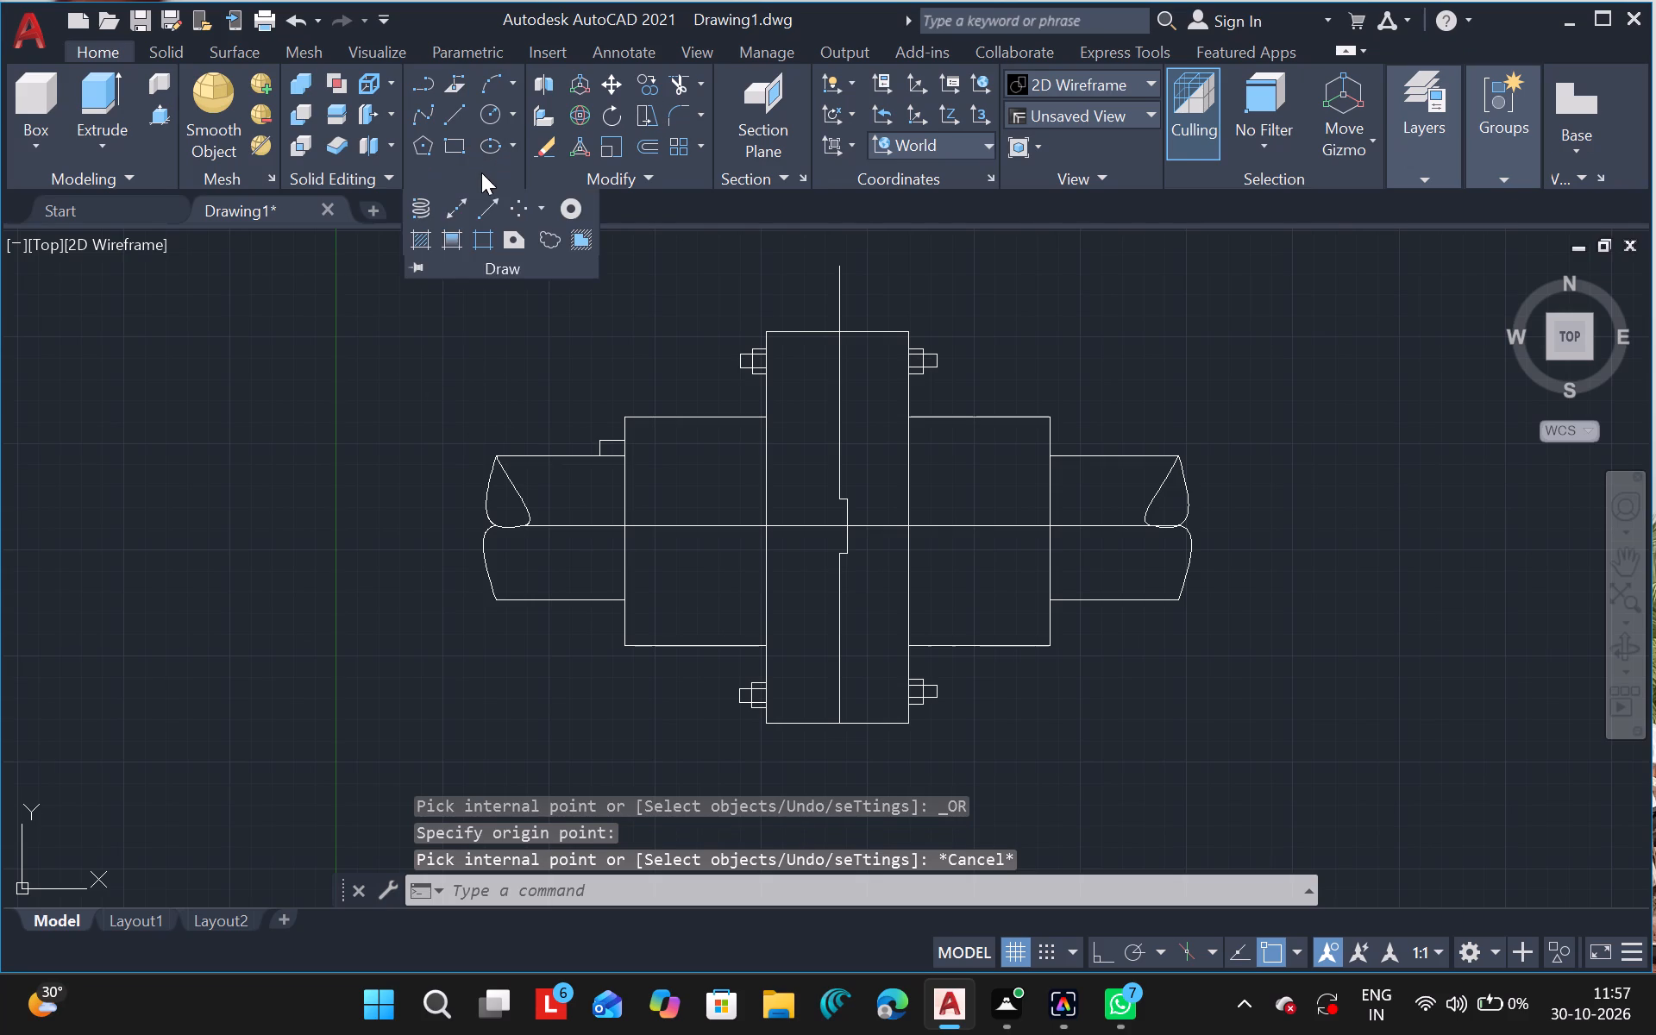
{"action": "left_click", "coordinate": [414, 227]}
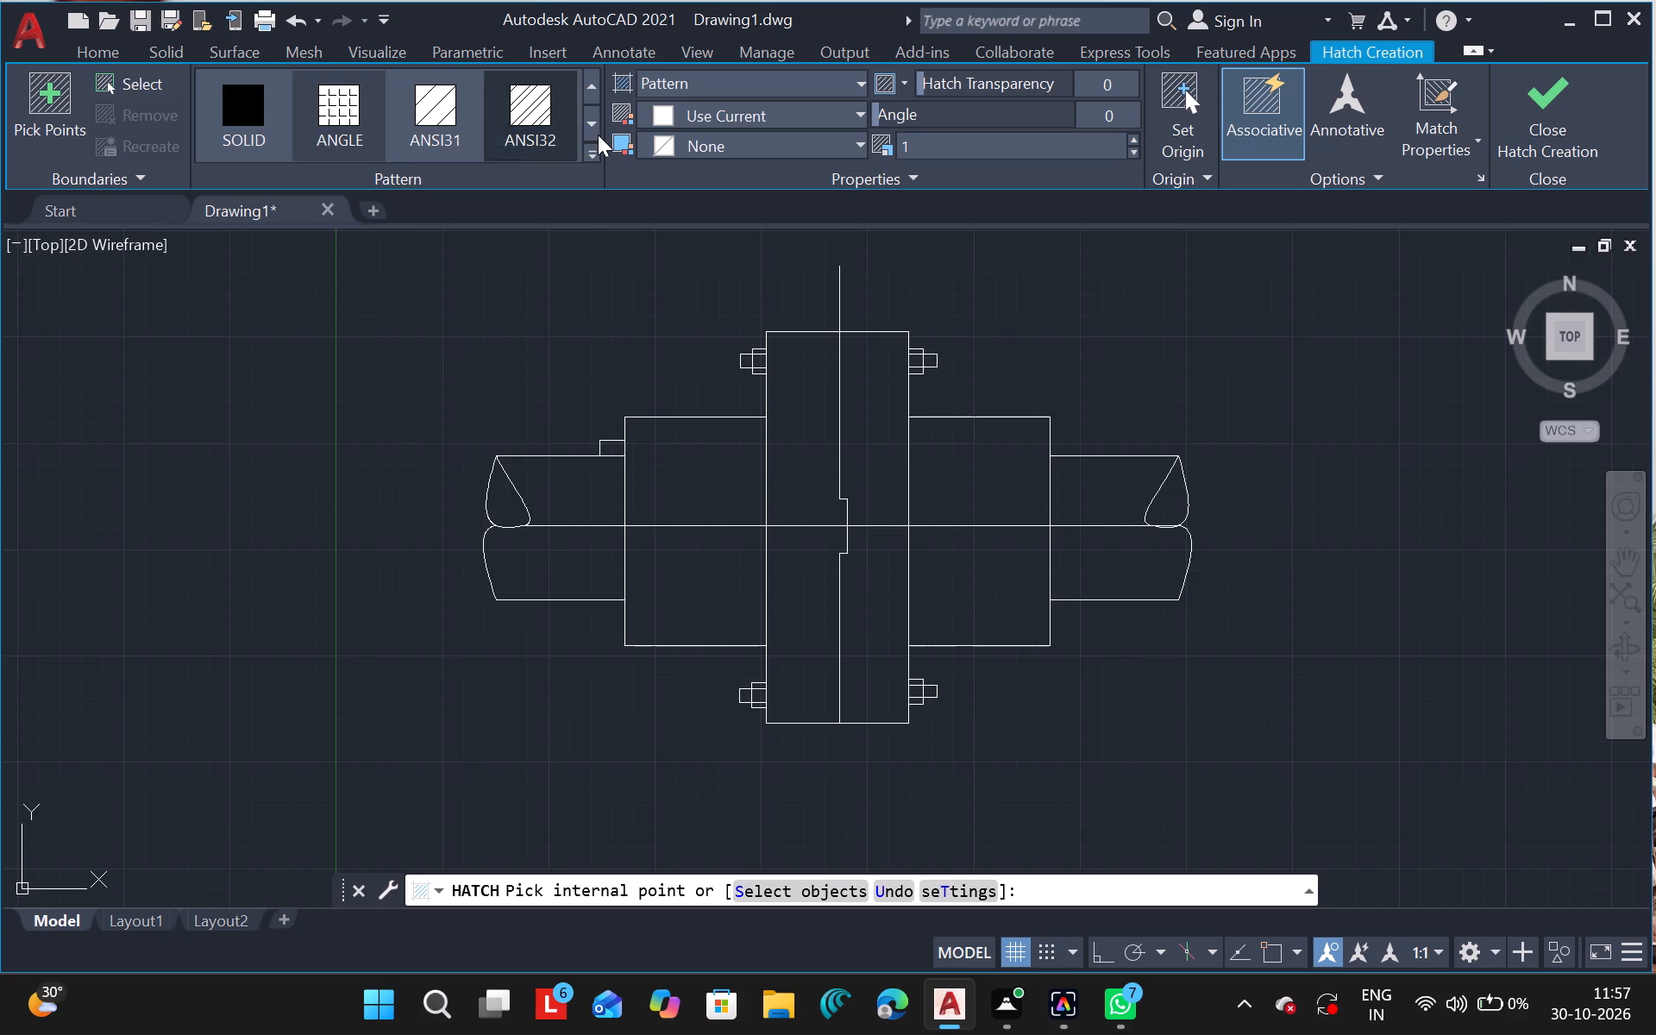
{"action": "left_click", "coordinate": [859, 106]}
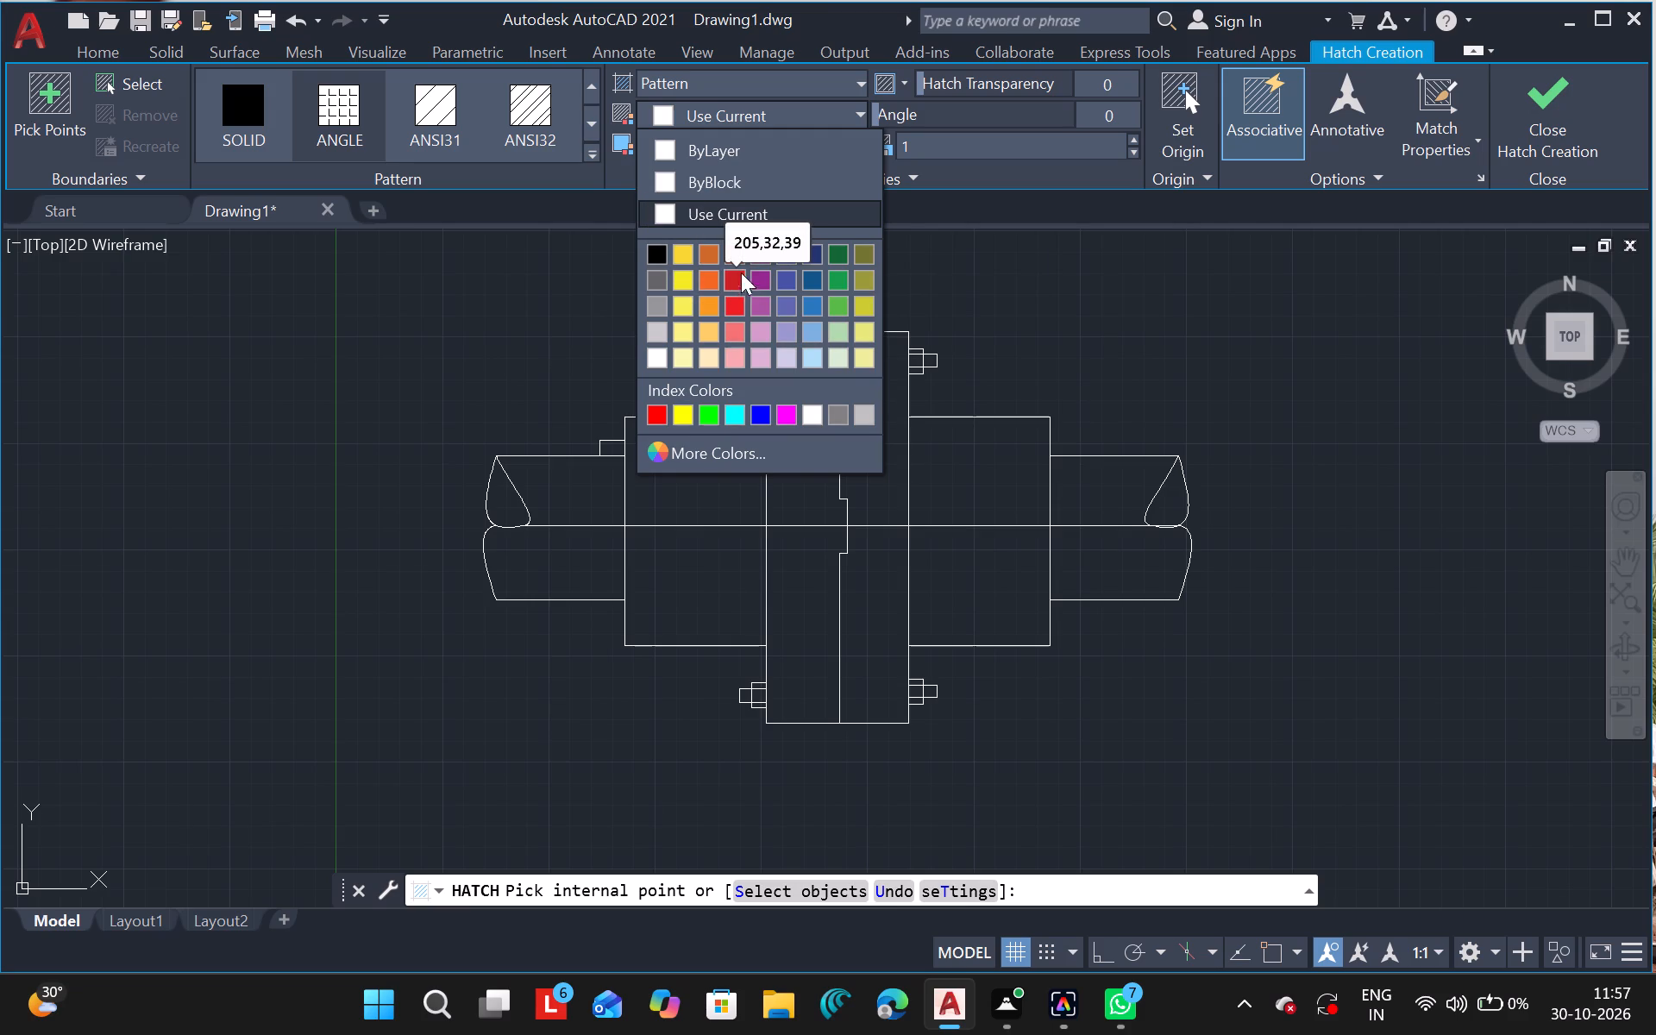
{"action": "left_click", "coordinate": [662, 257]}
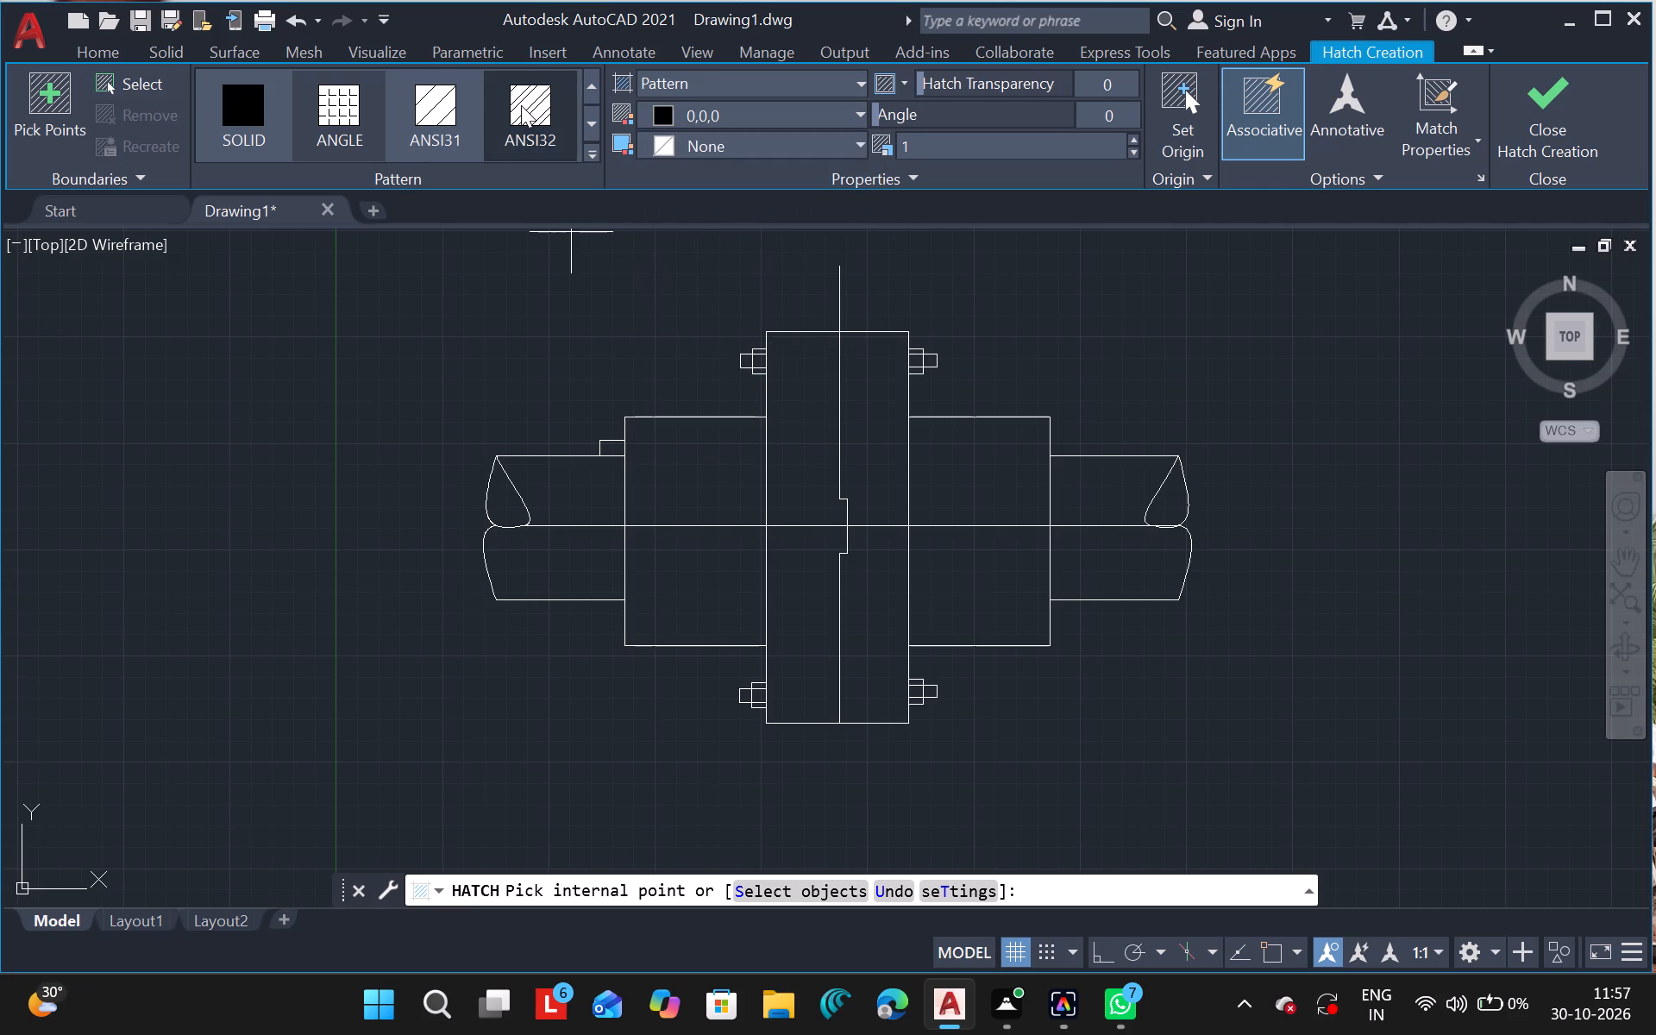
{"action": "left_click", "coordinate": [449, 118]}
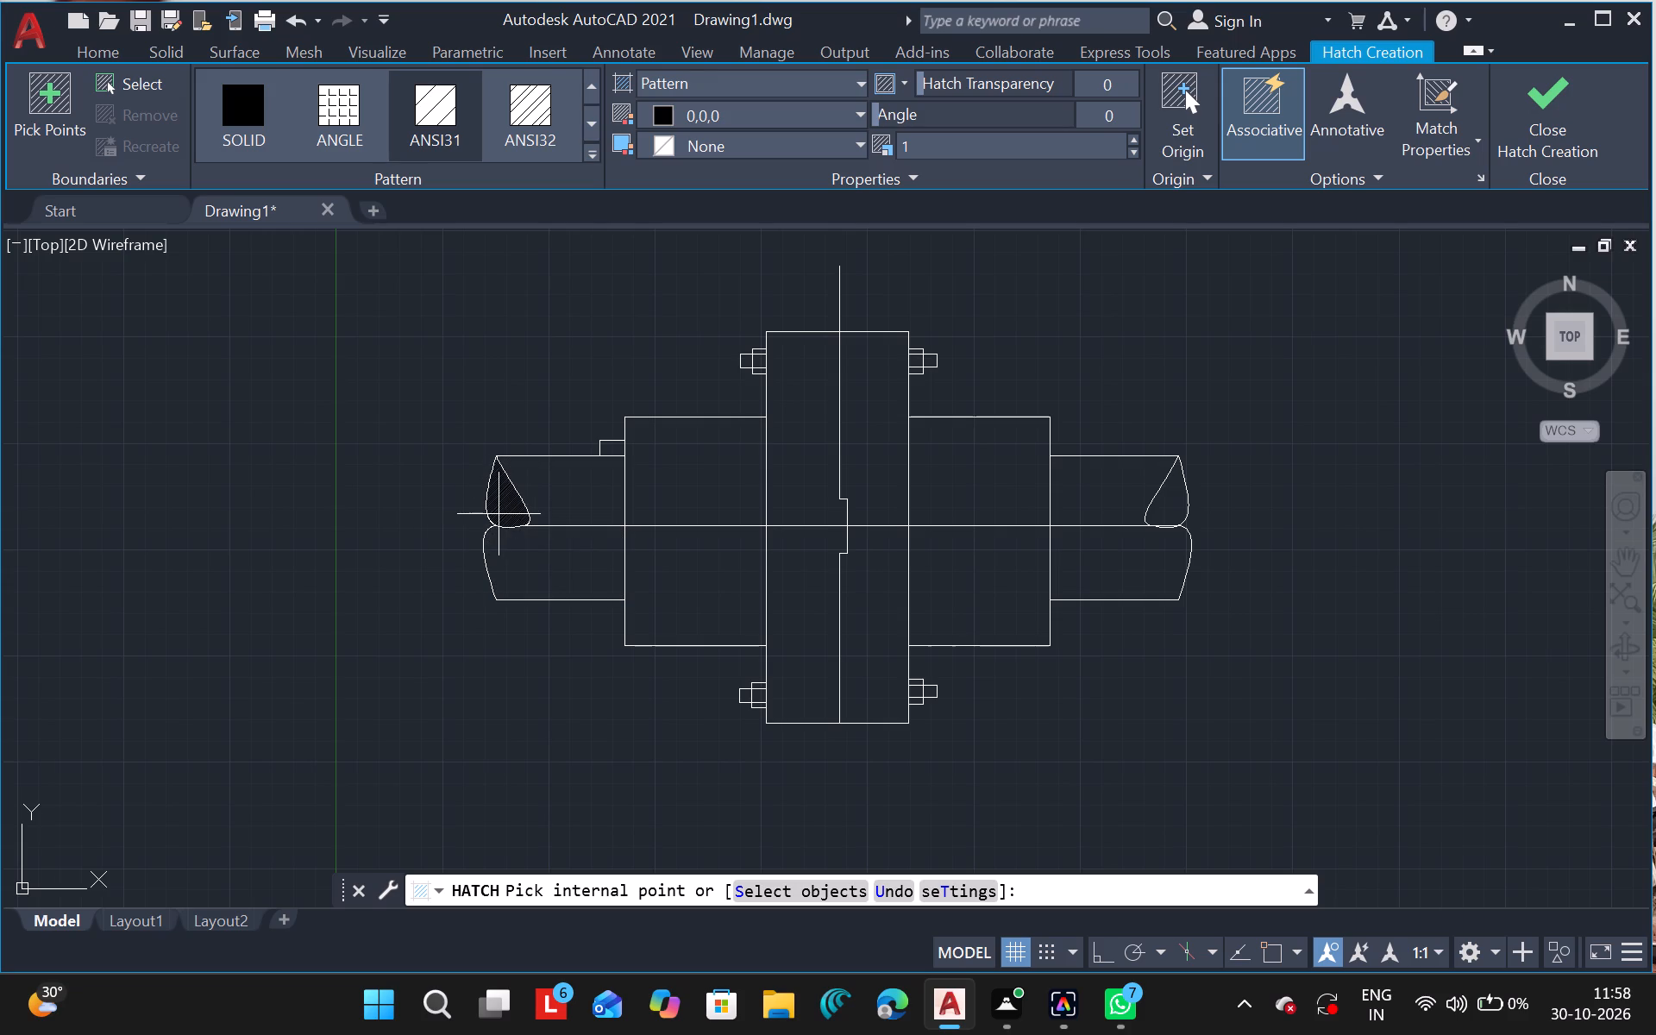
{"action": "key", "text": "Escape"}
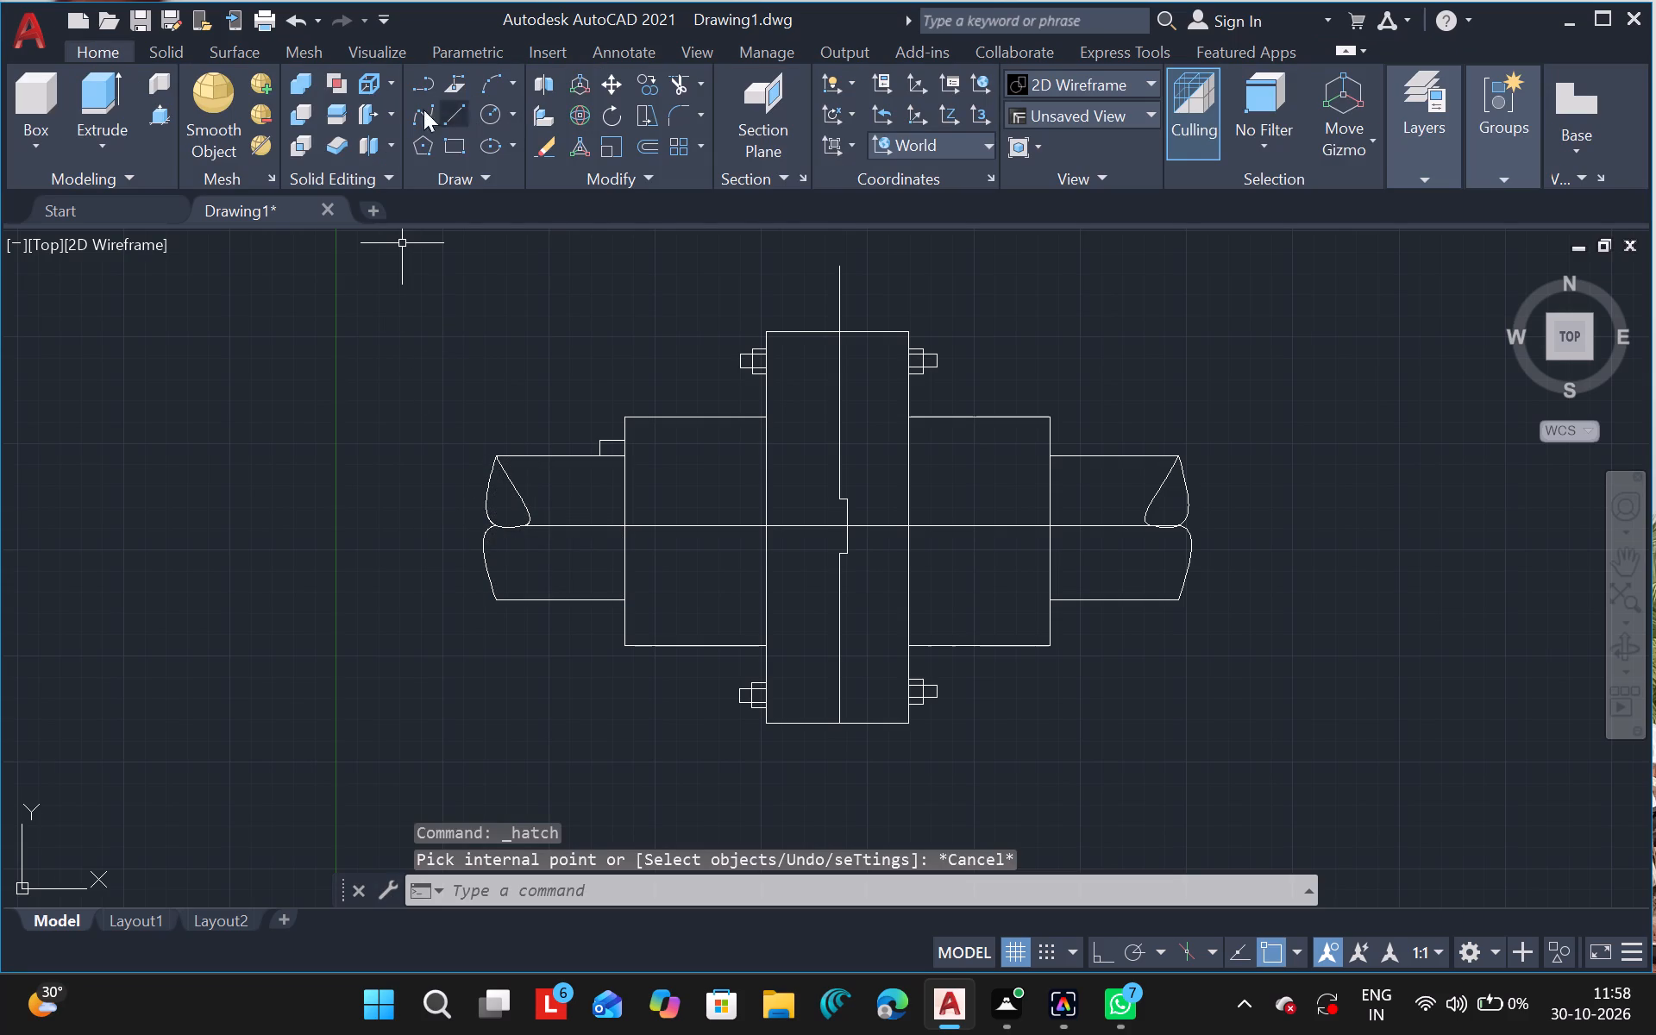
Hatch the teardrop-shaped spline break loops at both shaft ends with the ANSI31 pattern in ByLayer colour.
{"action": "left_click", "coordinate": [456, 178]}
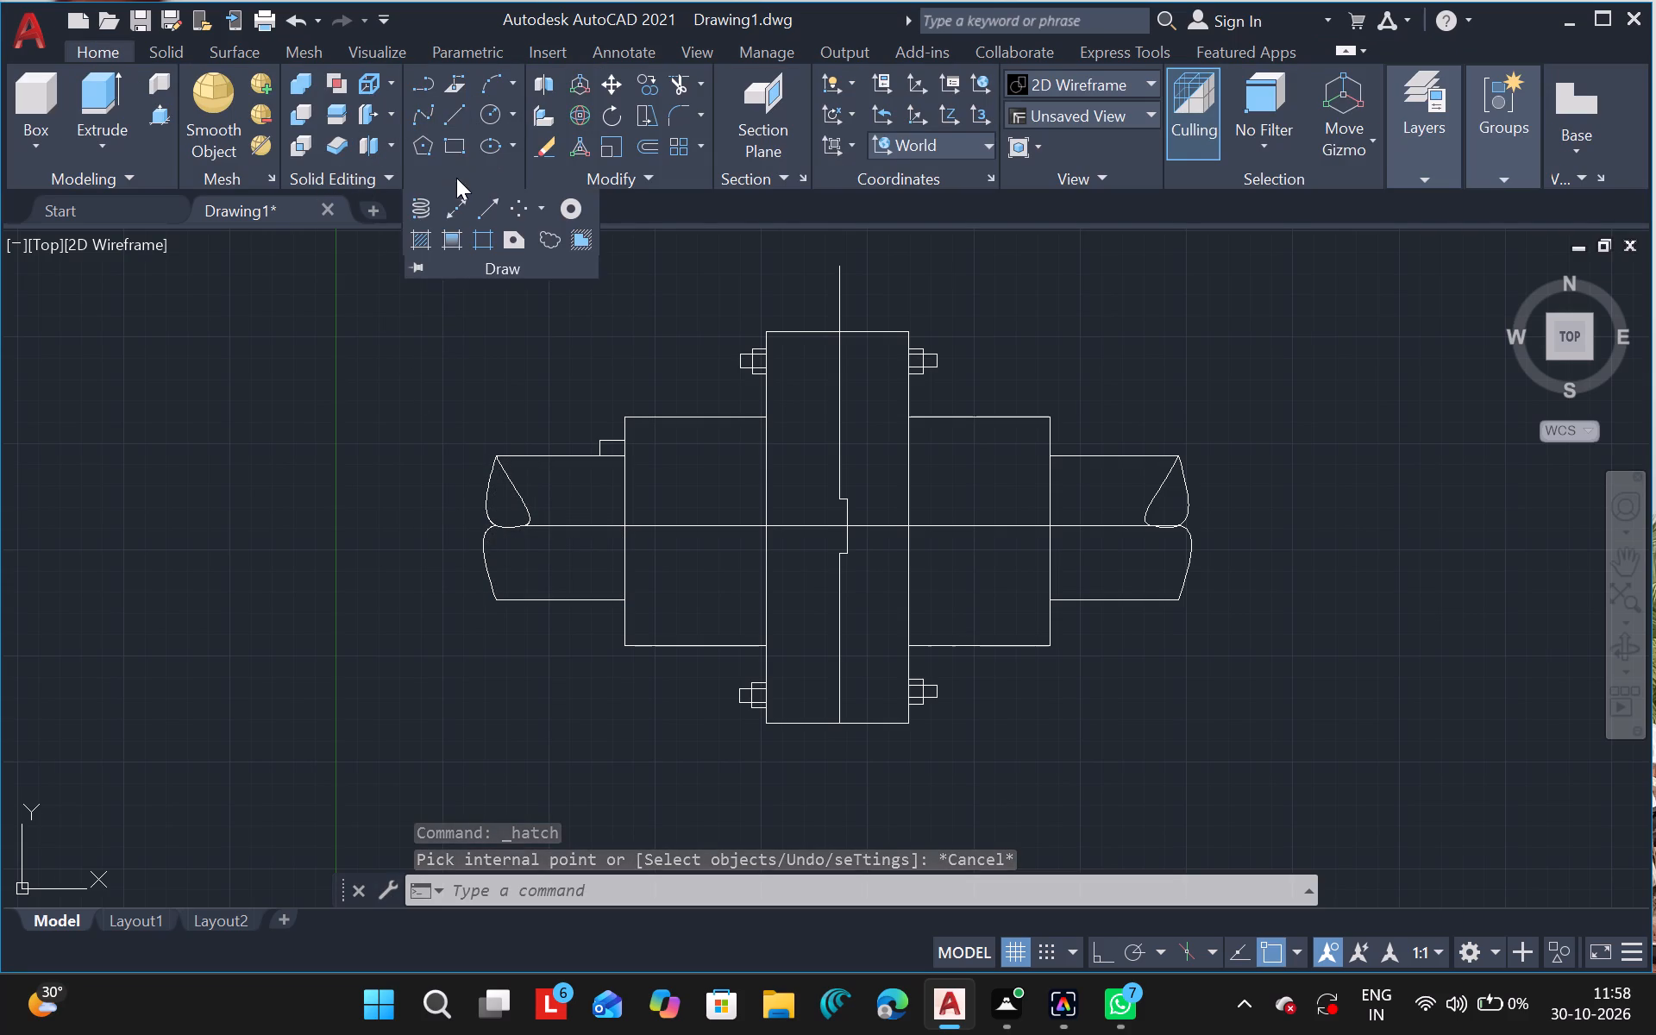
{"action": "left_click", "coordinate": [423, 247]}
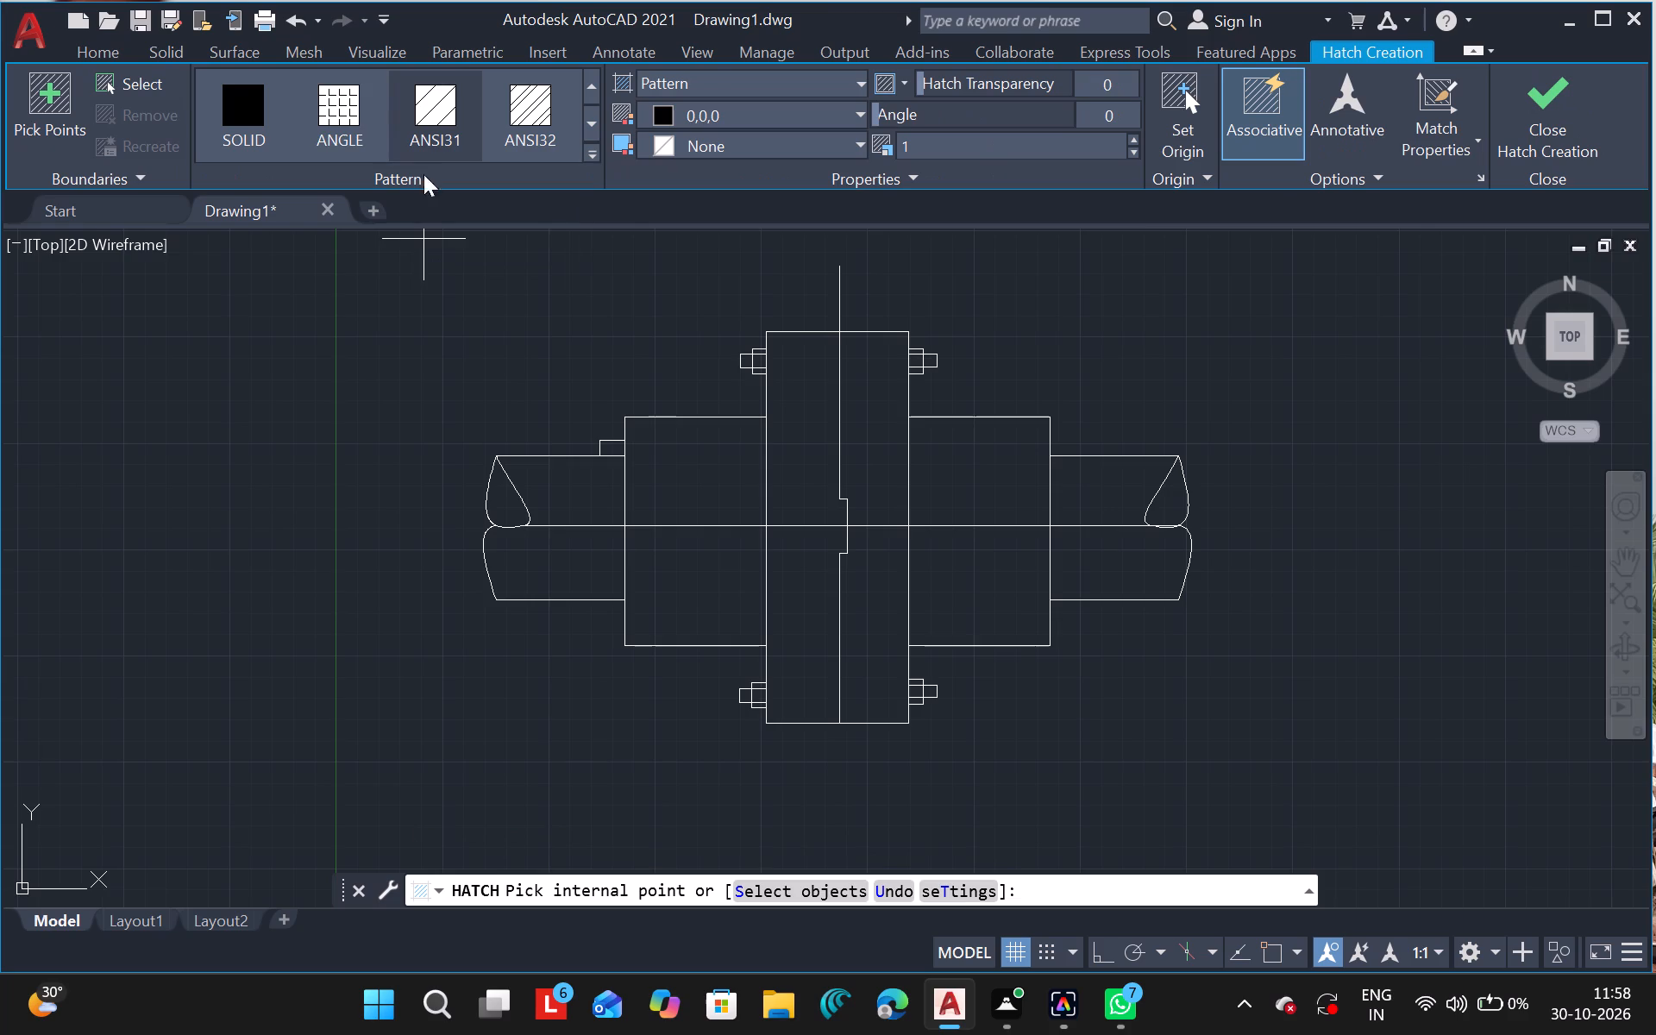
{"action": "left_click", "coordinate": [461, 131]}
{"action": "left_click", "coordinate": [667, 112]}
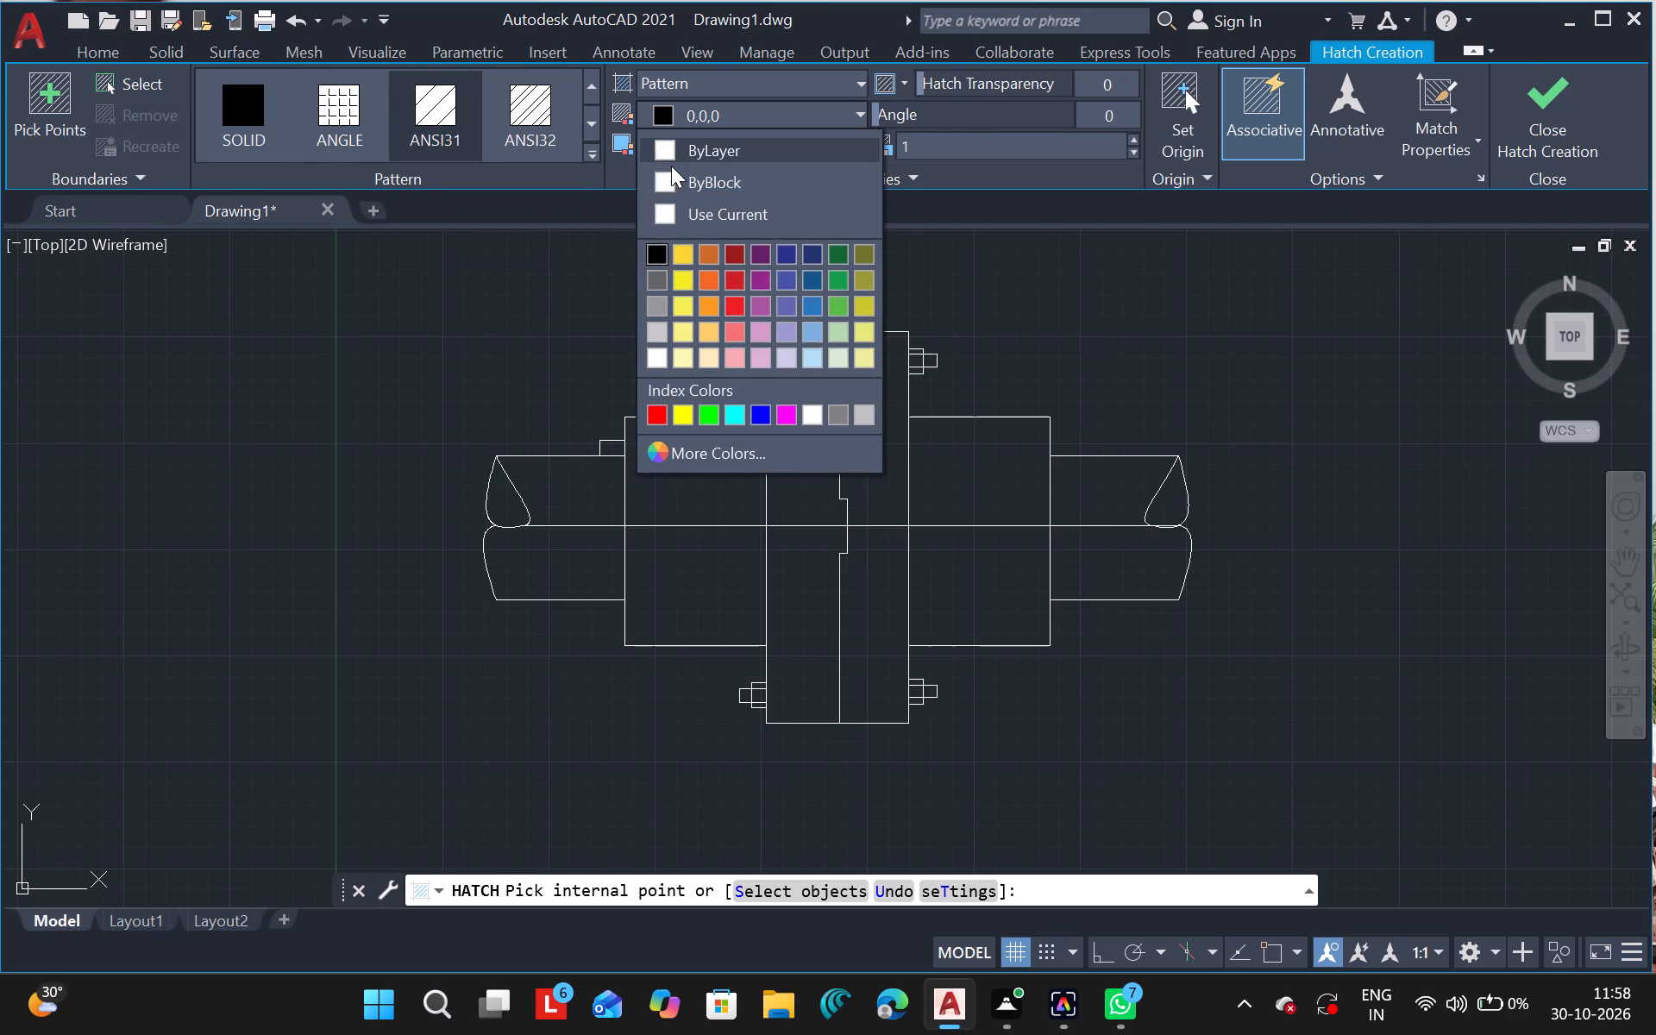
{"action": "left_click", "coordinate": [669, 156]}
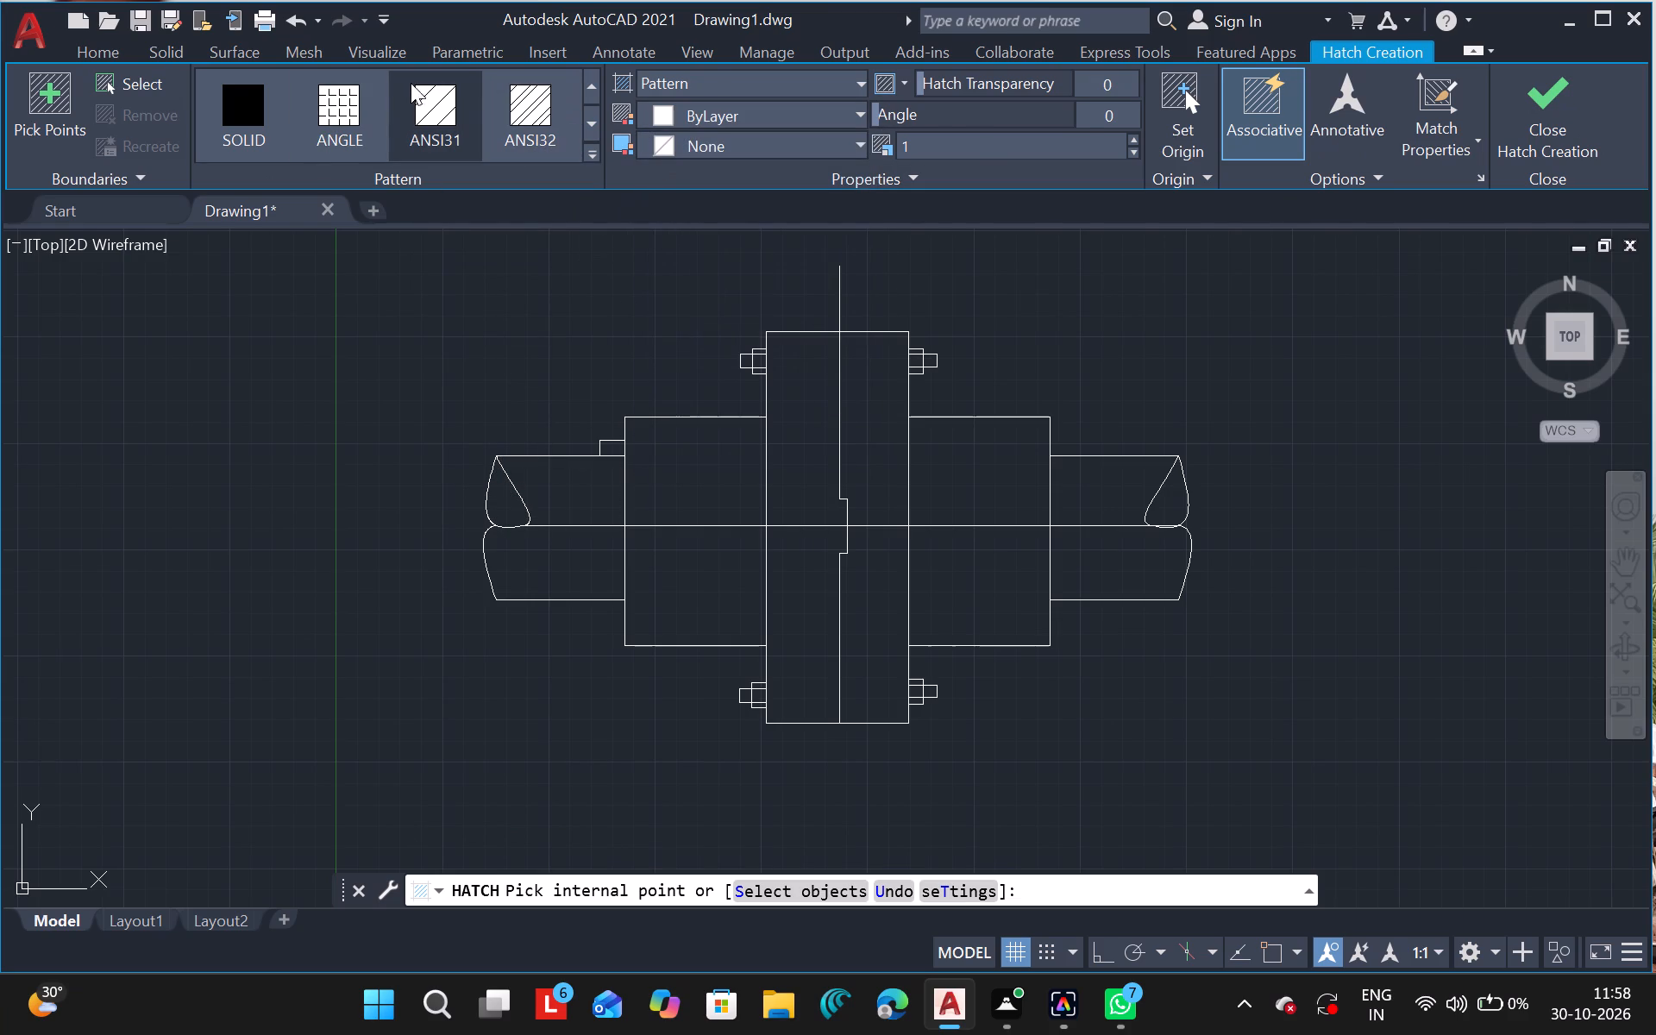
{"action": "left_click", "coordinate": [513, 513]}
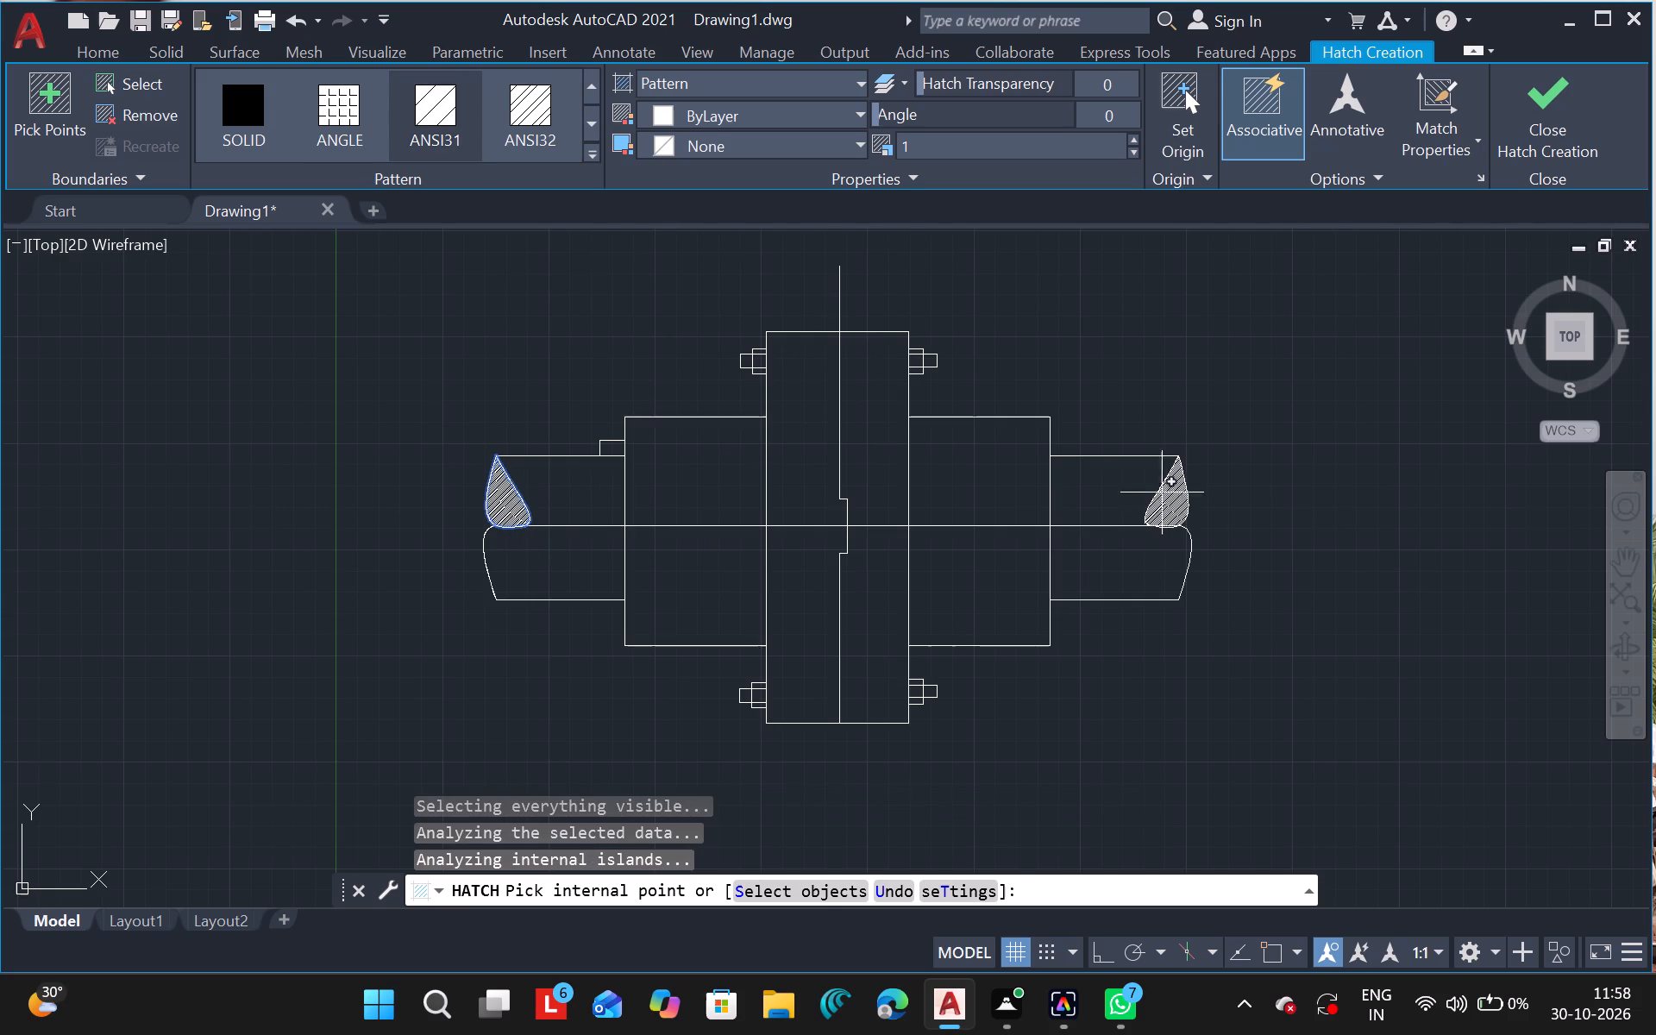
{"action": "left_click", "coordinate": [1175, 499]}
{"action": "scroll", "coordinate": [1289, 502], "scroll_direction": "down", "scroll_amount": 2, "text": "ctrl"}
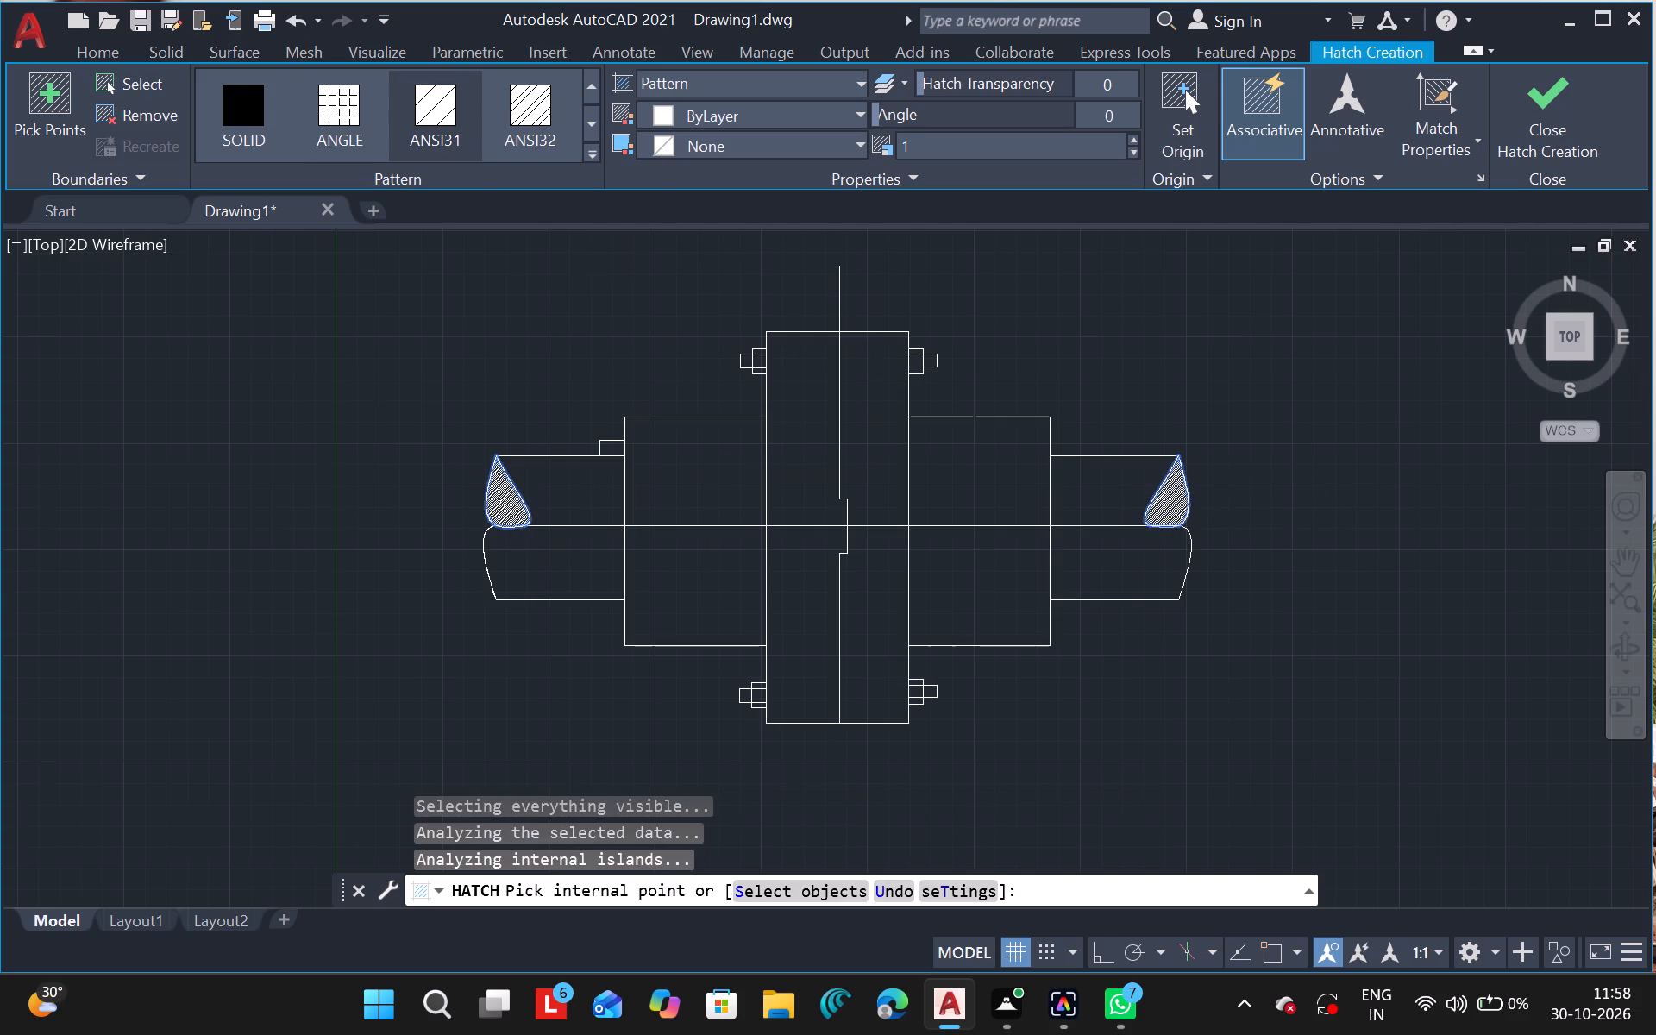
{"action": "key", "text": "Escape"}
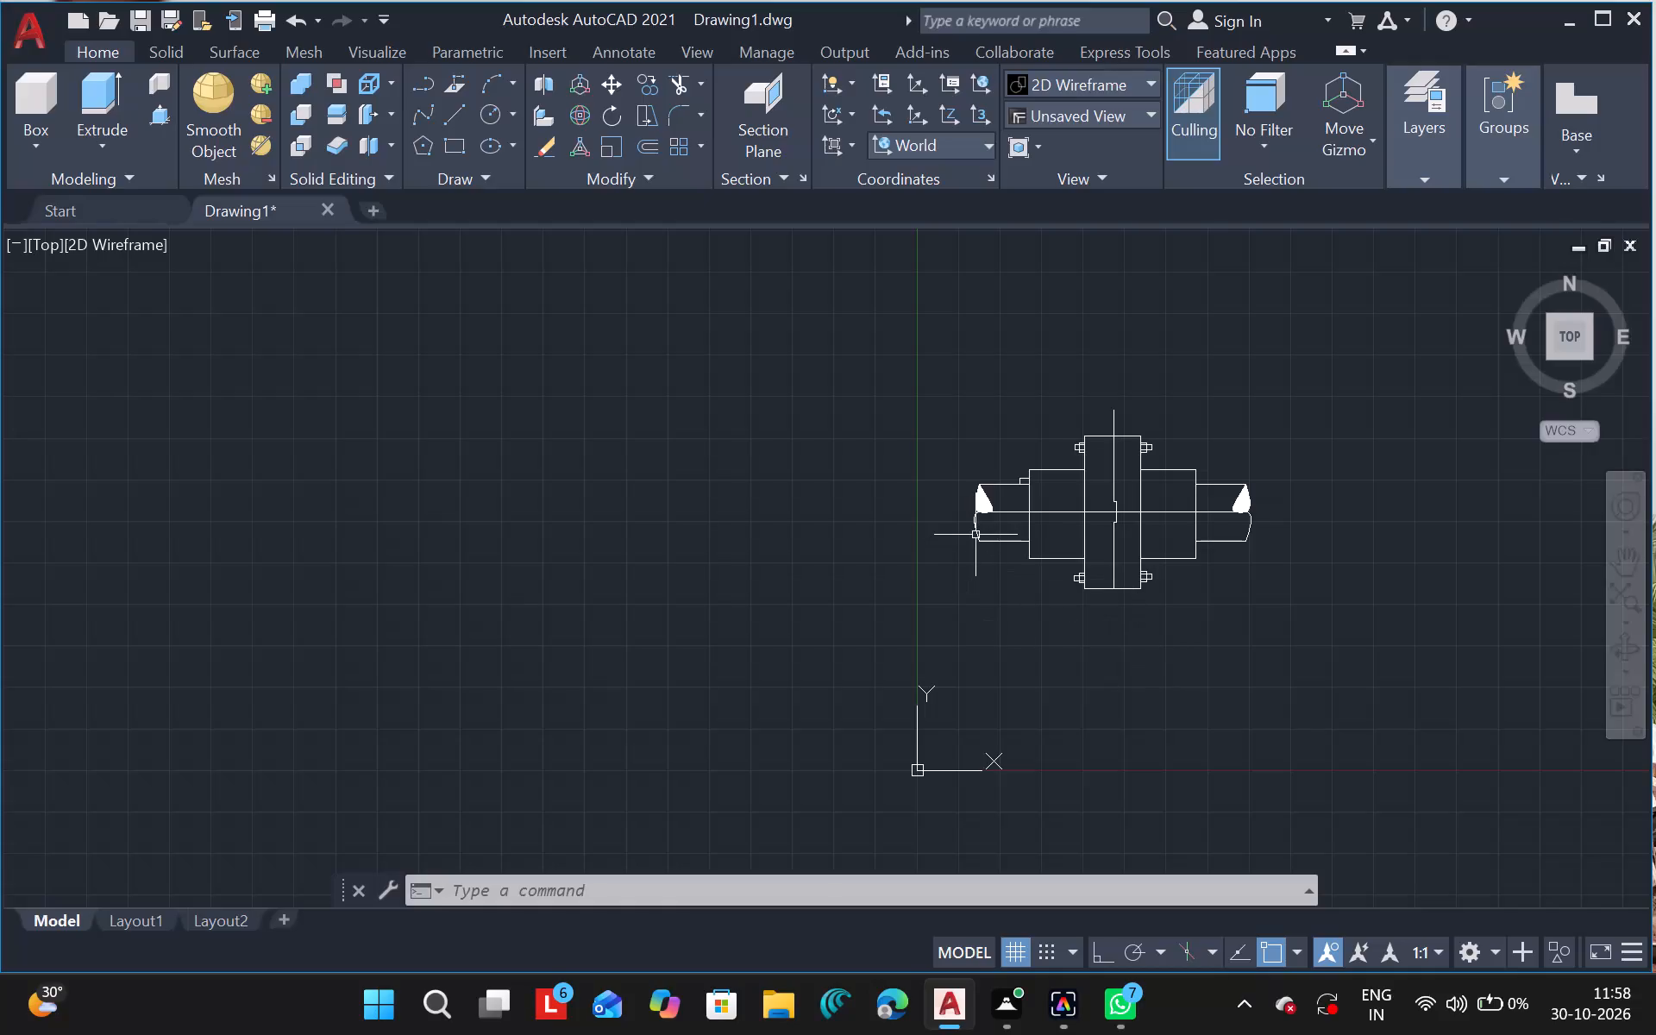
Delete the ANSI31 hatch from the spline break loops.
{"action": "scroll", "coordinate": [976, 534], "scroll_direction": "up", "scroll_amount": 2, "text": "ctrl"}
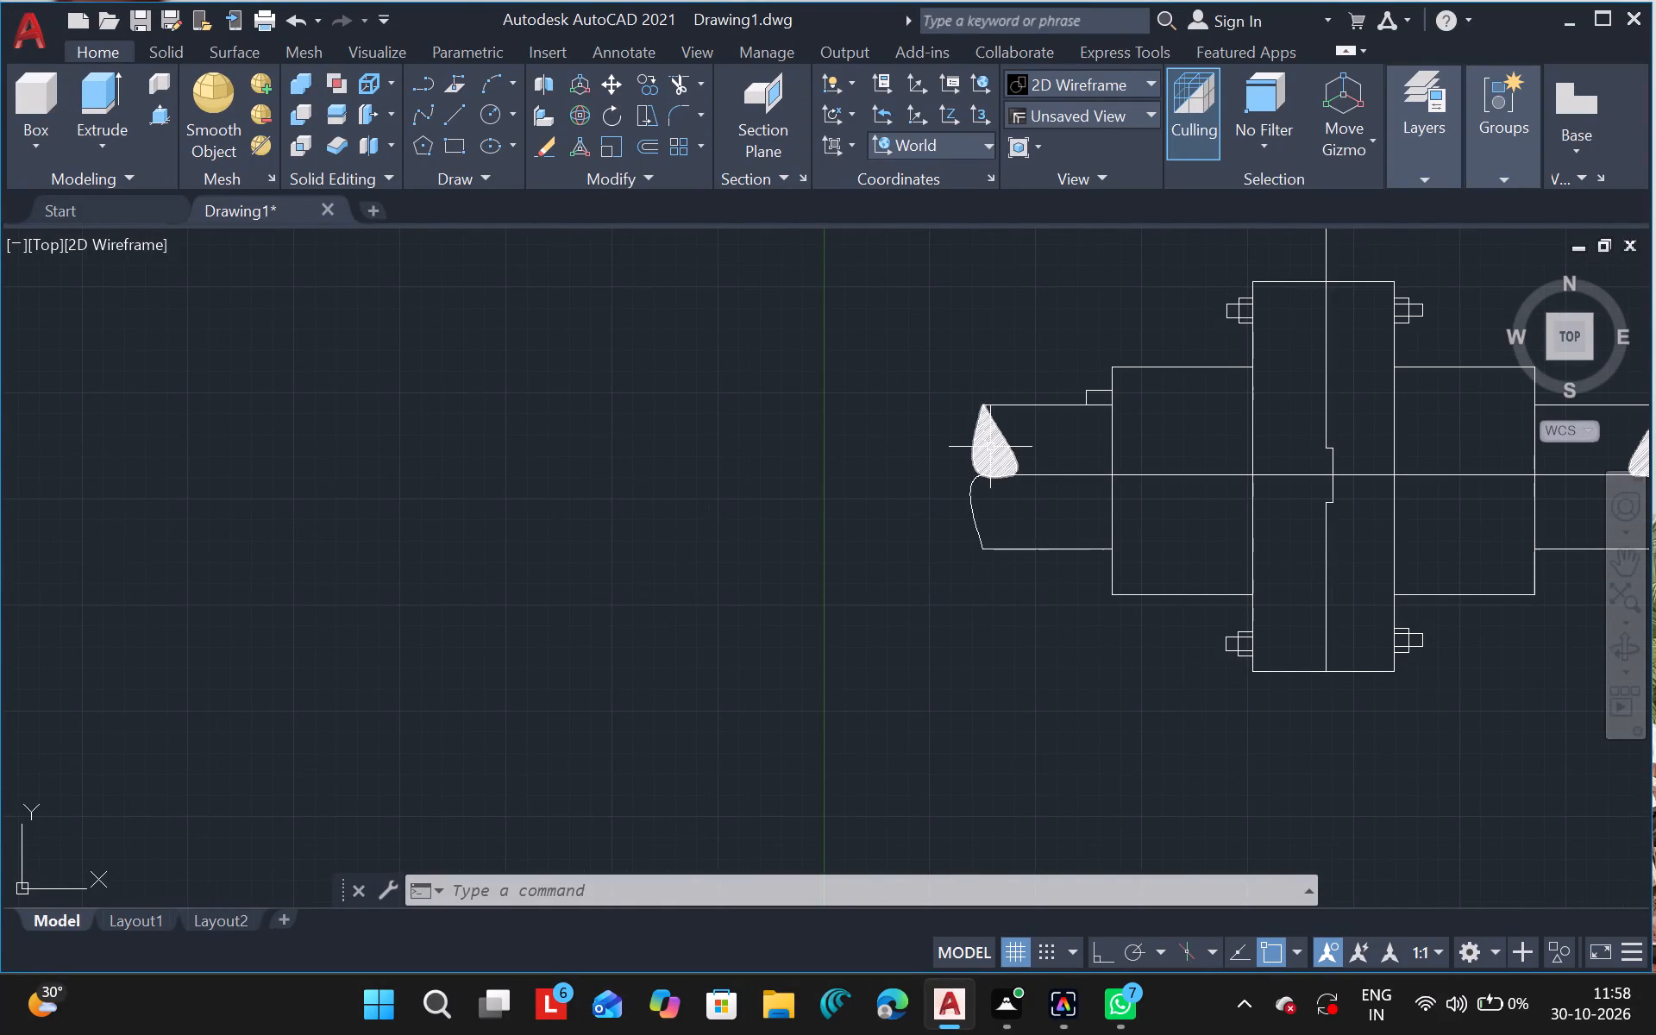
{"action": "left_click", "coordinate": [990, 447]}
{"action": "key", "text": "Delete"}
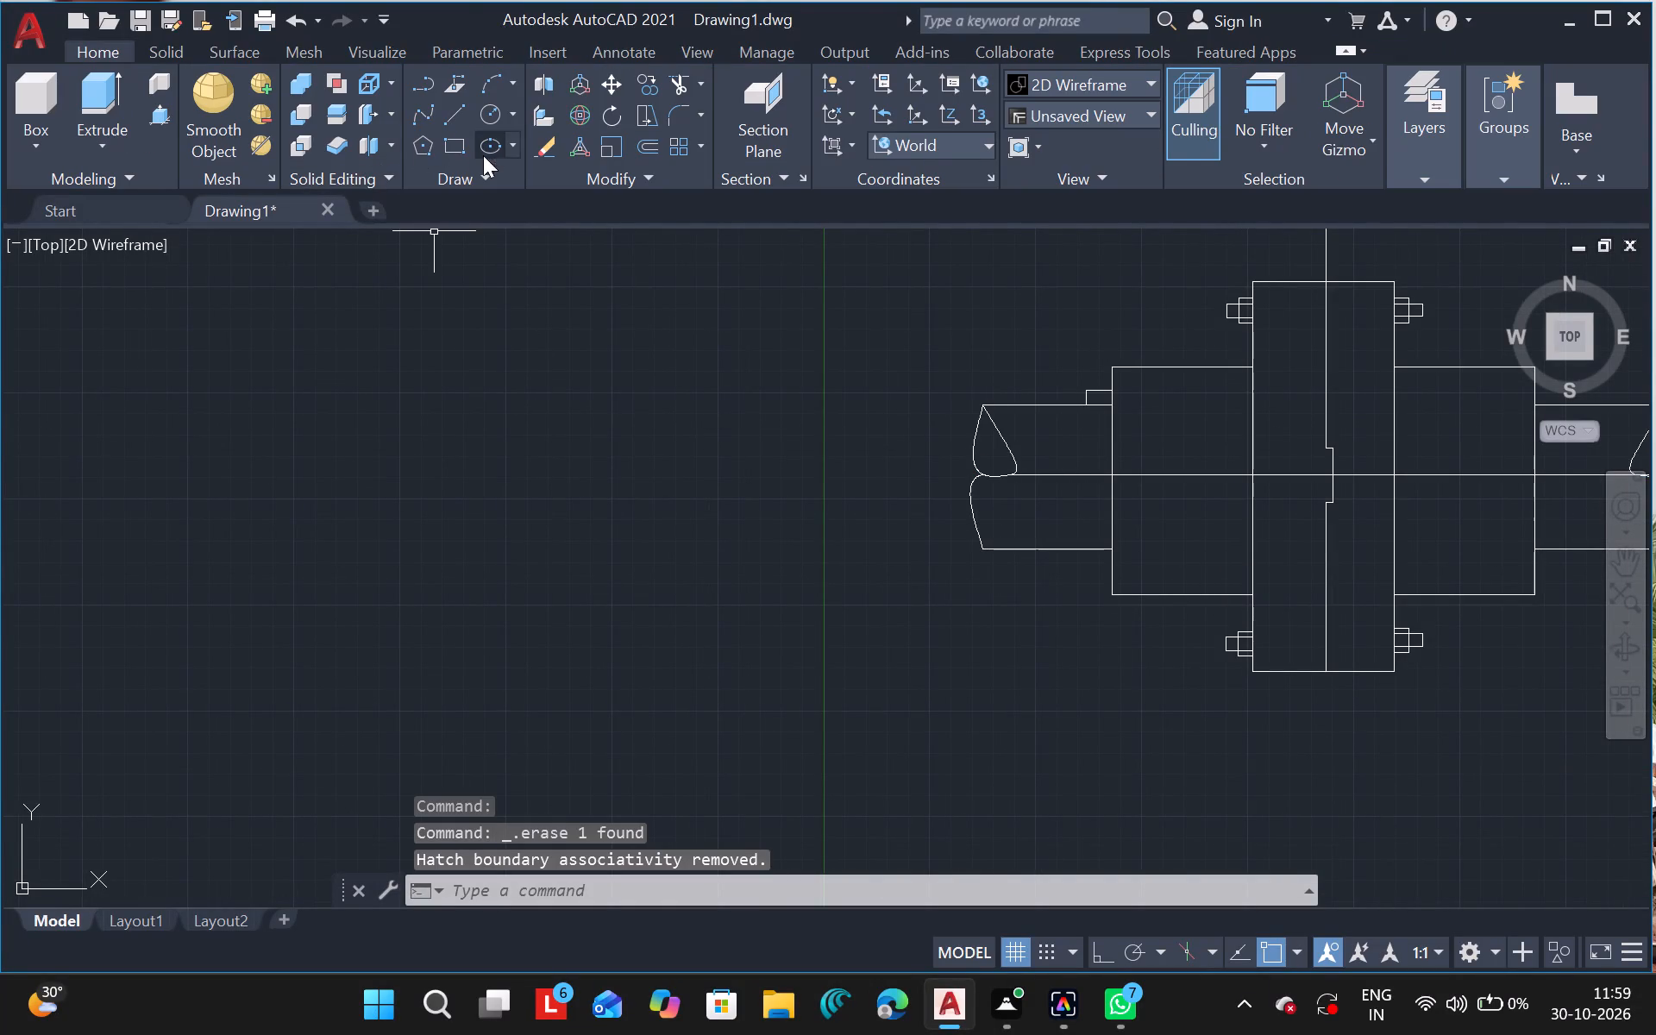
Hatch the teardrop-shaped break loop at the left shaft end with the ANSI31 pattern at scale 1.
{"action": "left_click", "coordinate": [465, 170]}
{"action": "left_click", "coordinate": [420, 237]}
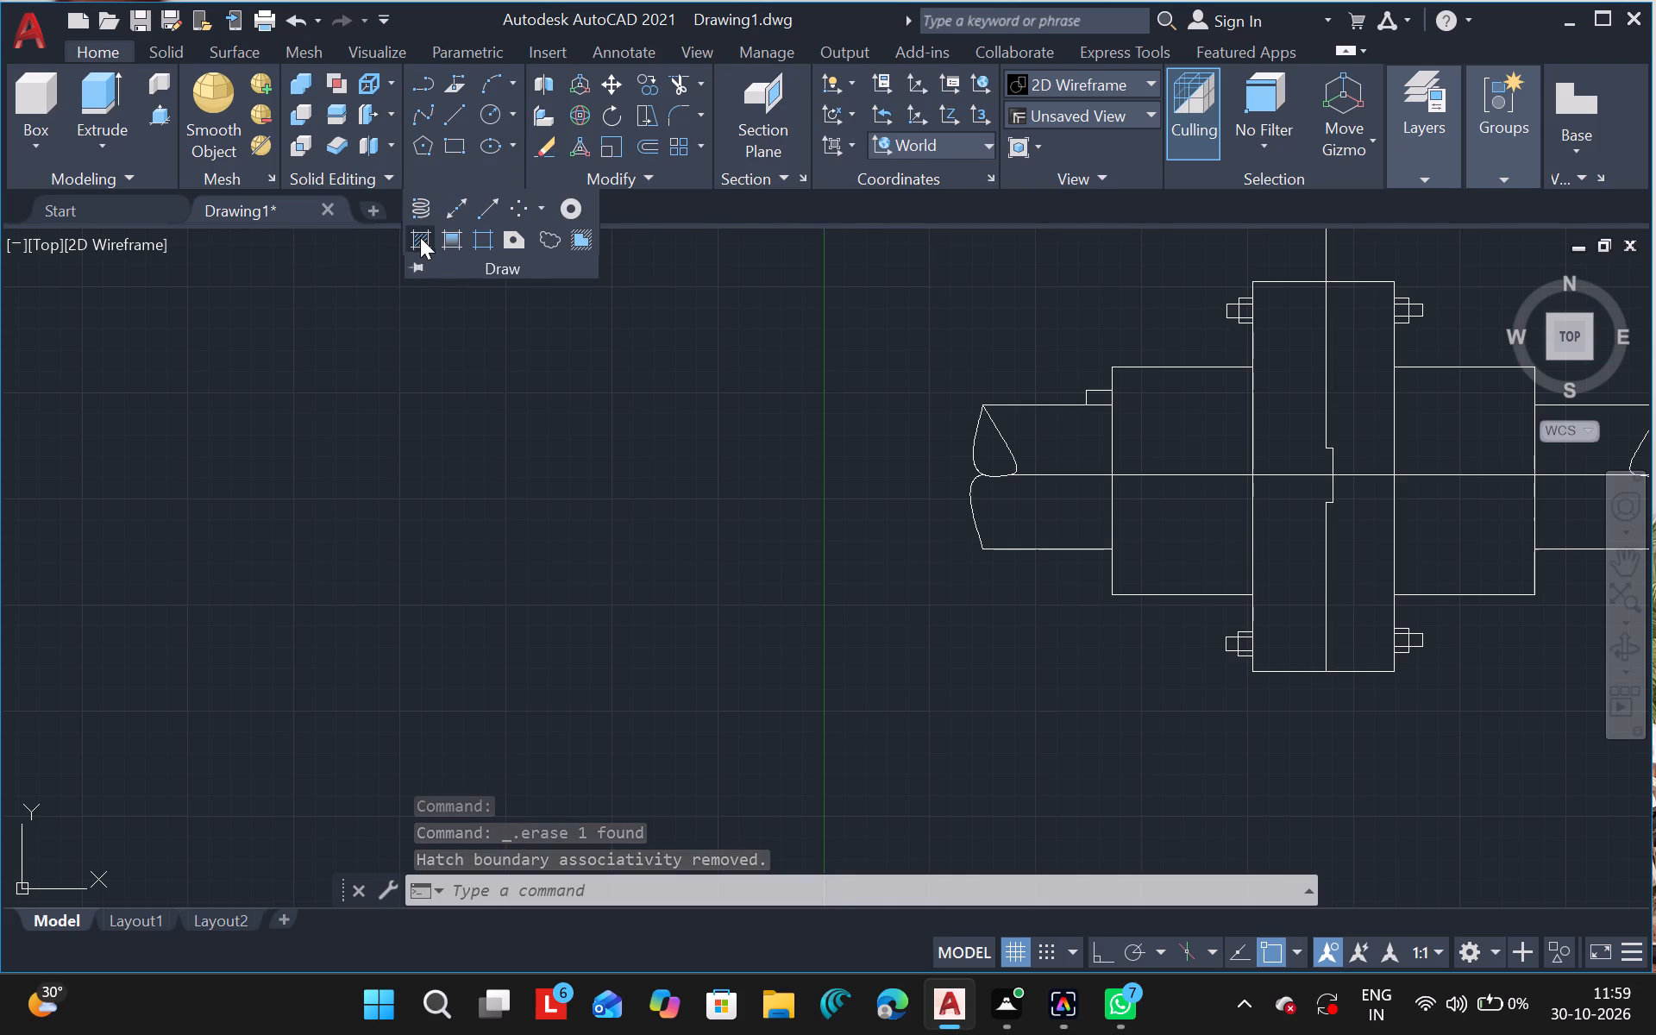
{"action": "left_click", "coordinate": [342, 112]}
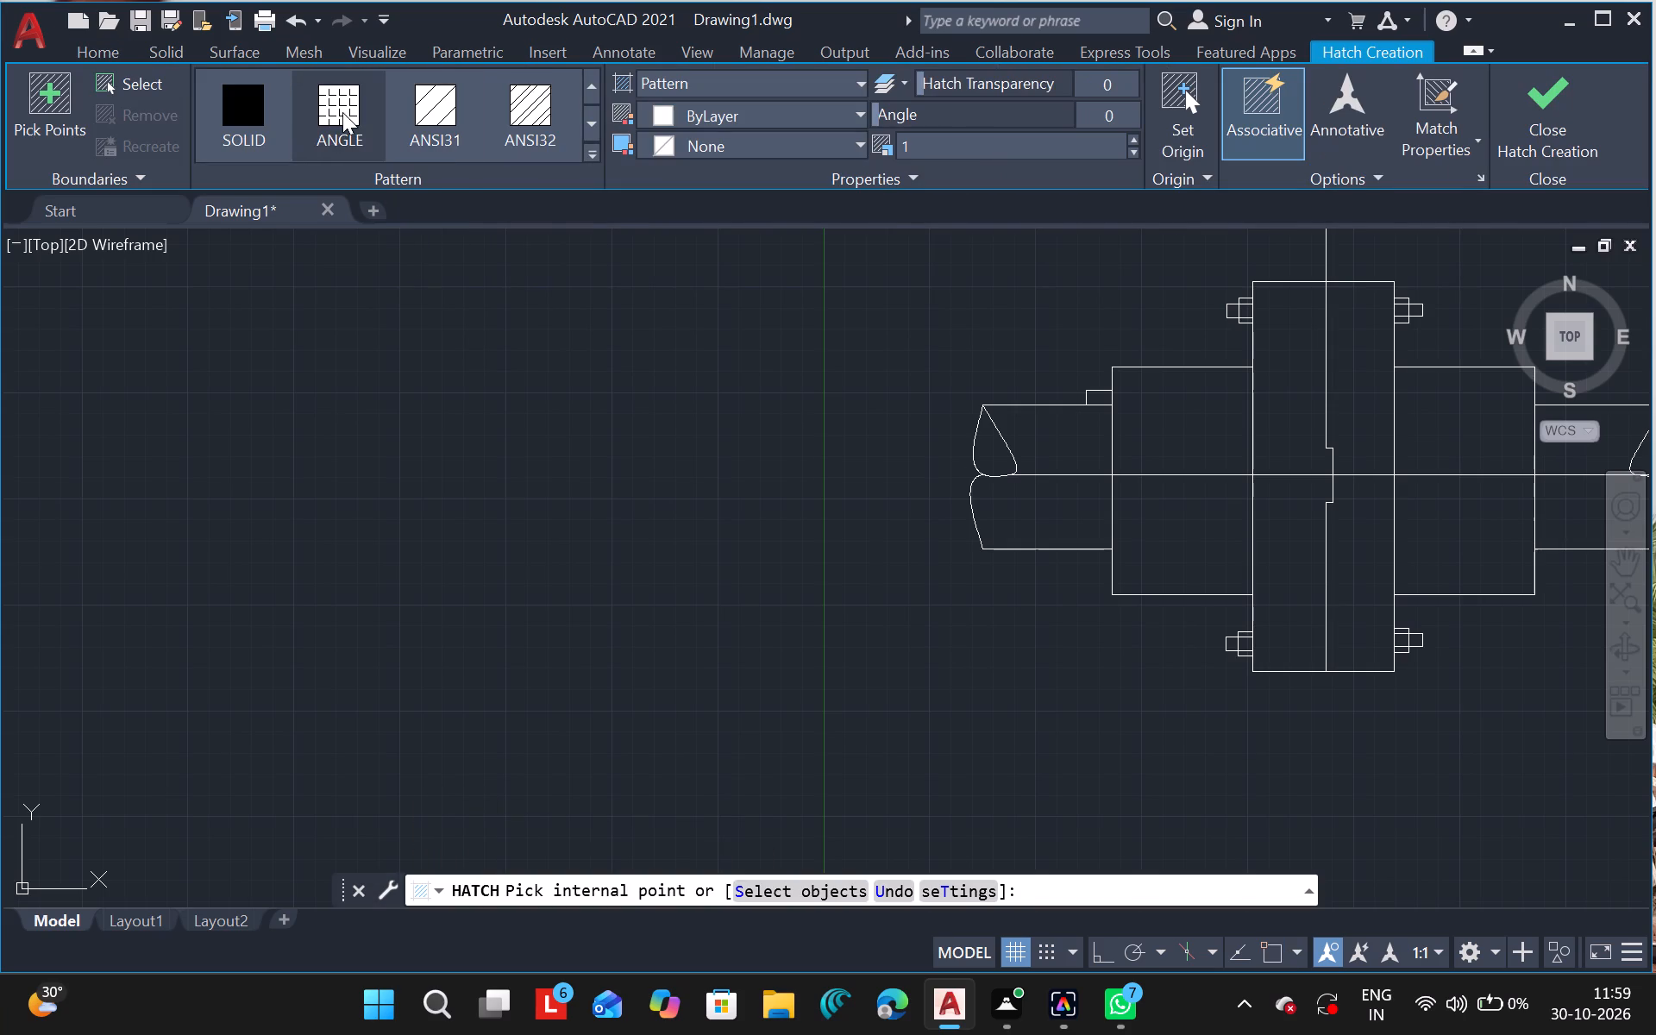
{"action": "left_click", "coordinate": [996, 442]}
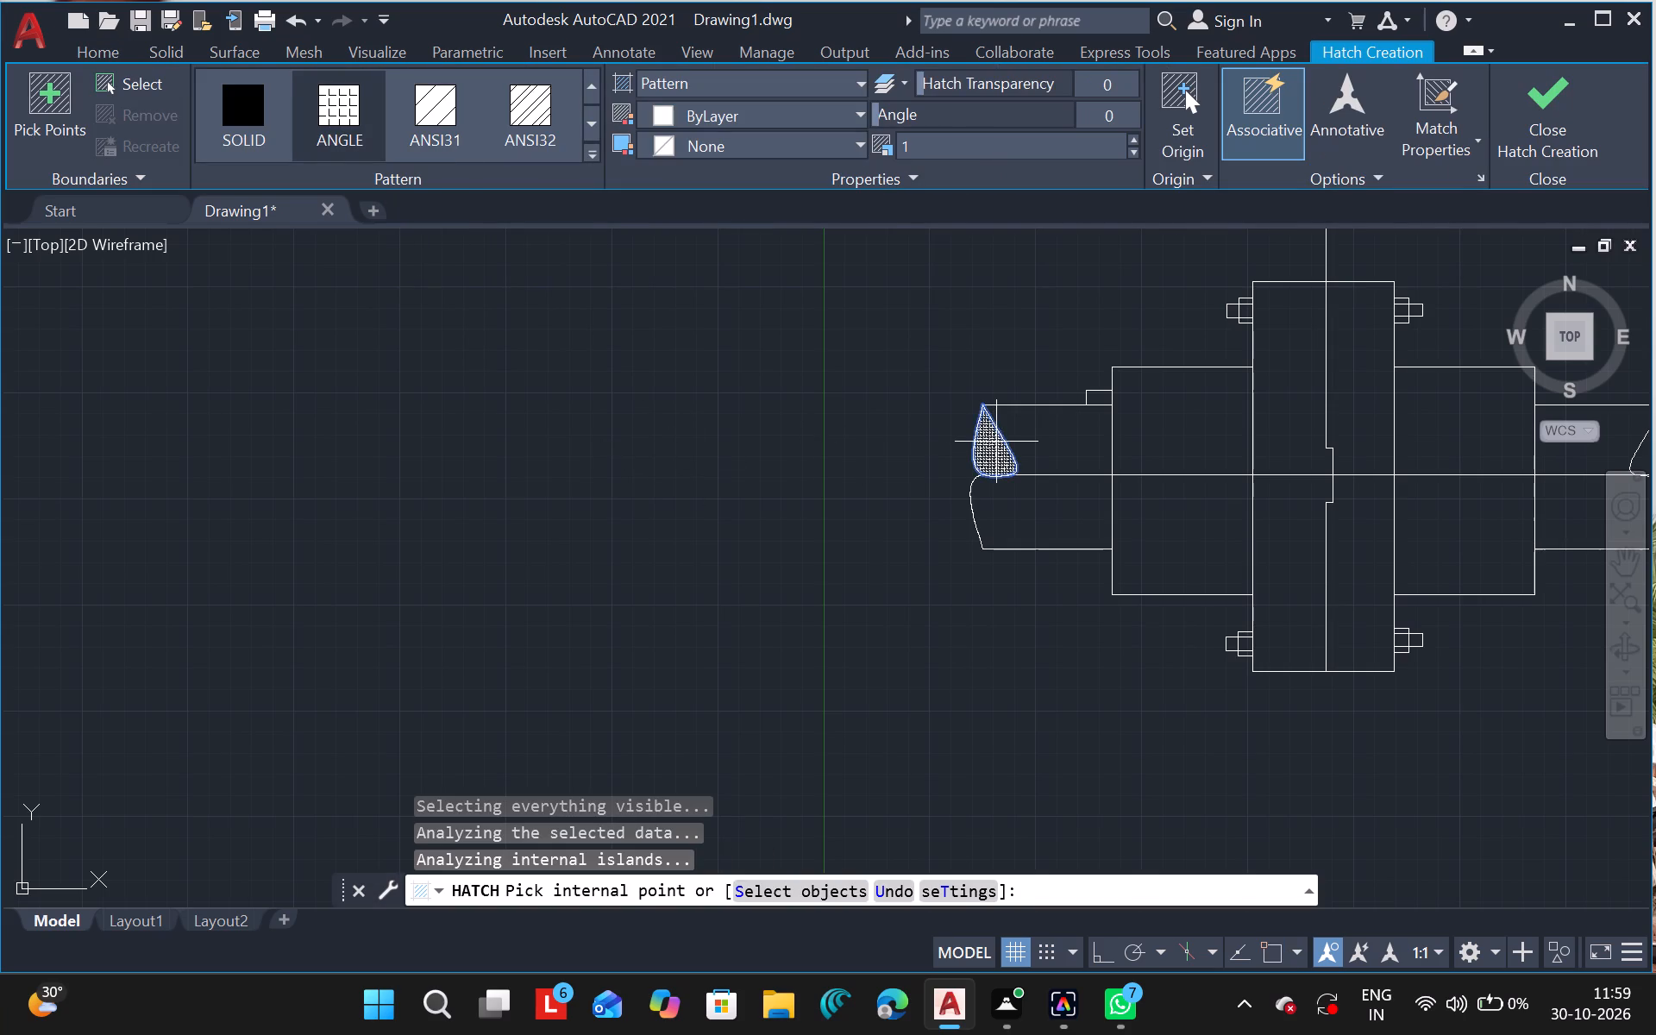
{"action": "left_click_drag", "start_coordinate": [523, 151], "coordinate": [458, 124]}
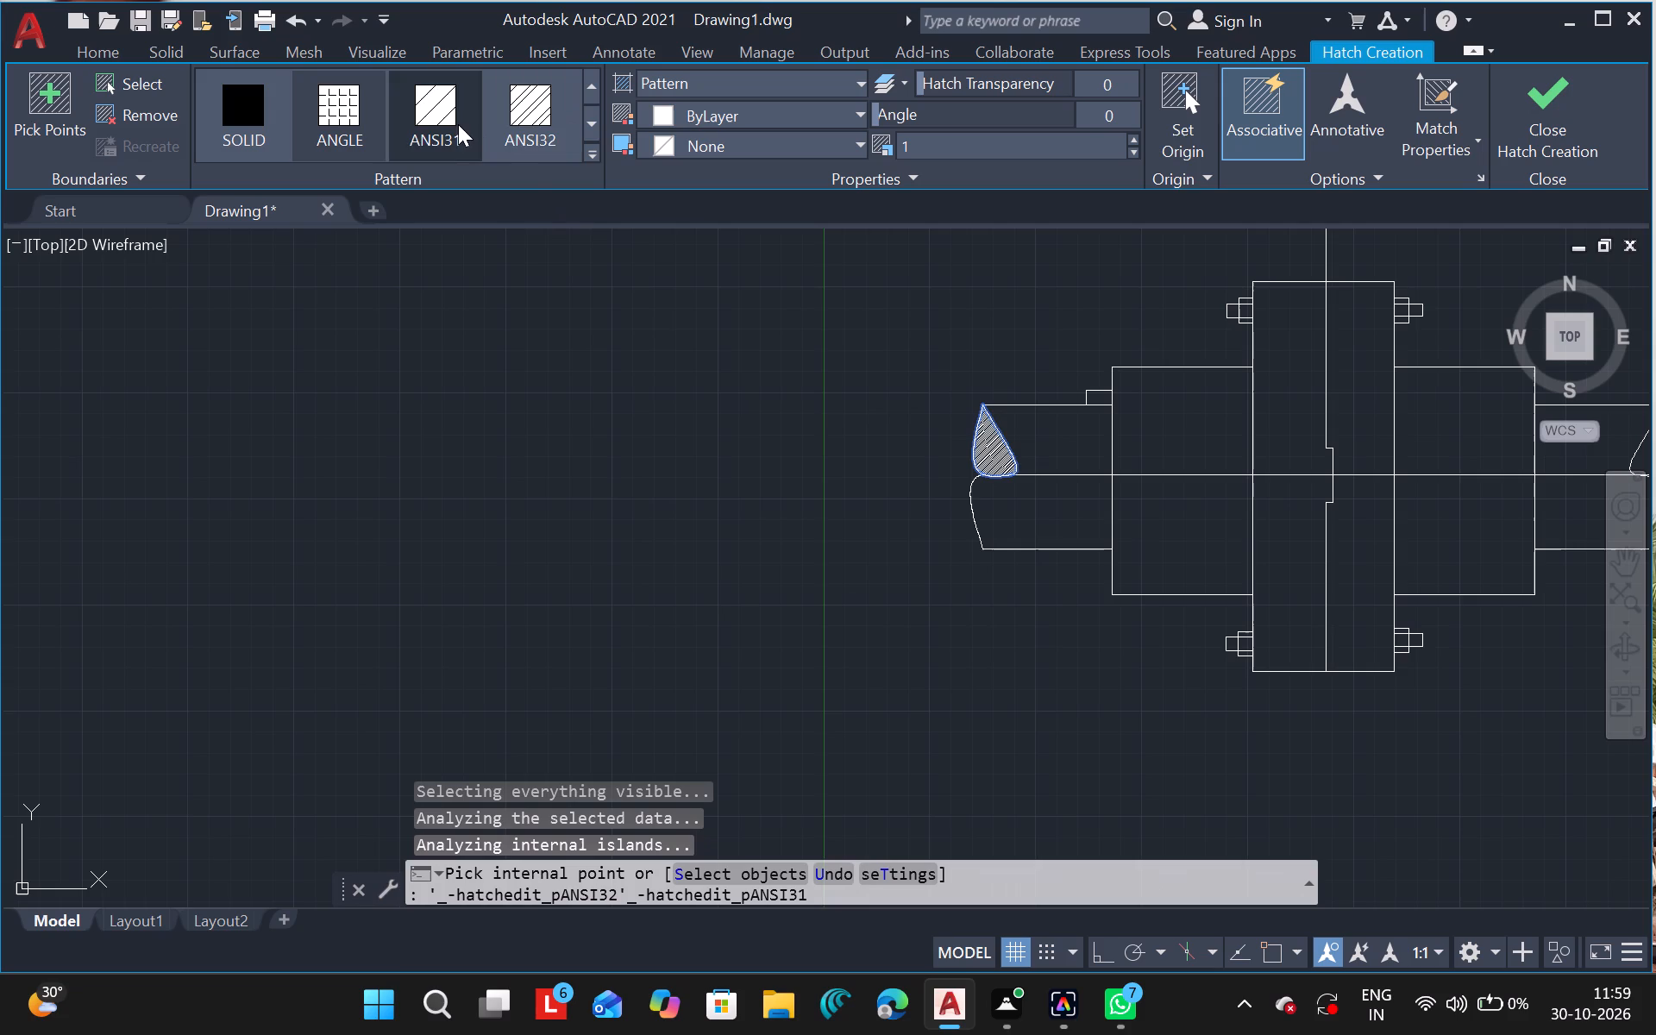
{"action": "left_click", "coordinate": [411, 114]}
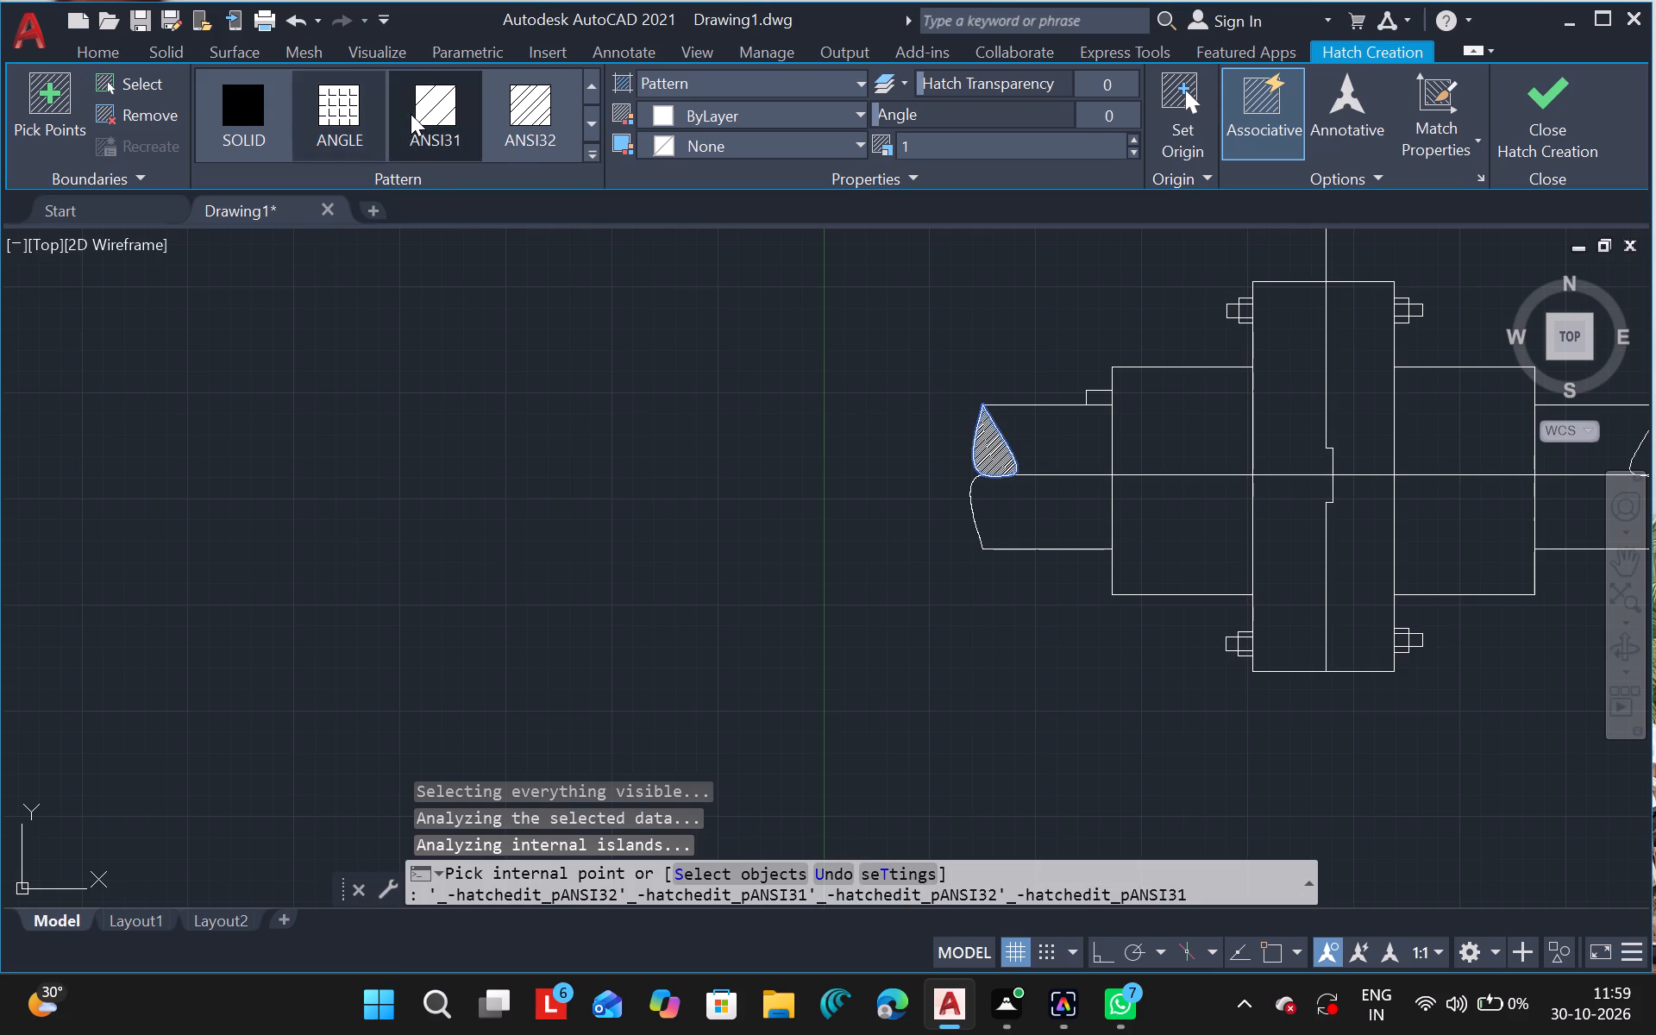
{"action": "left_click", "coordinate": [988, 465]}
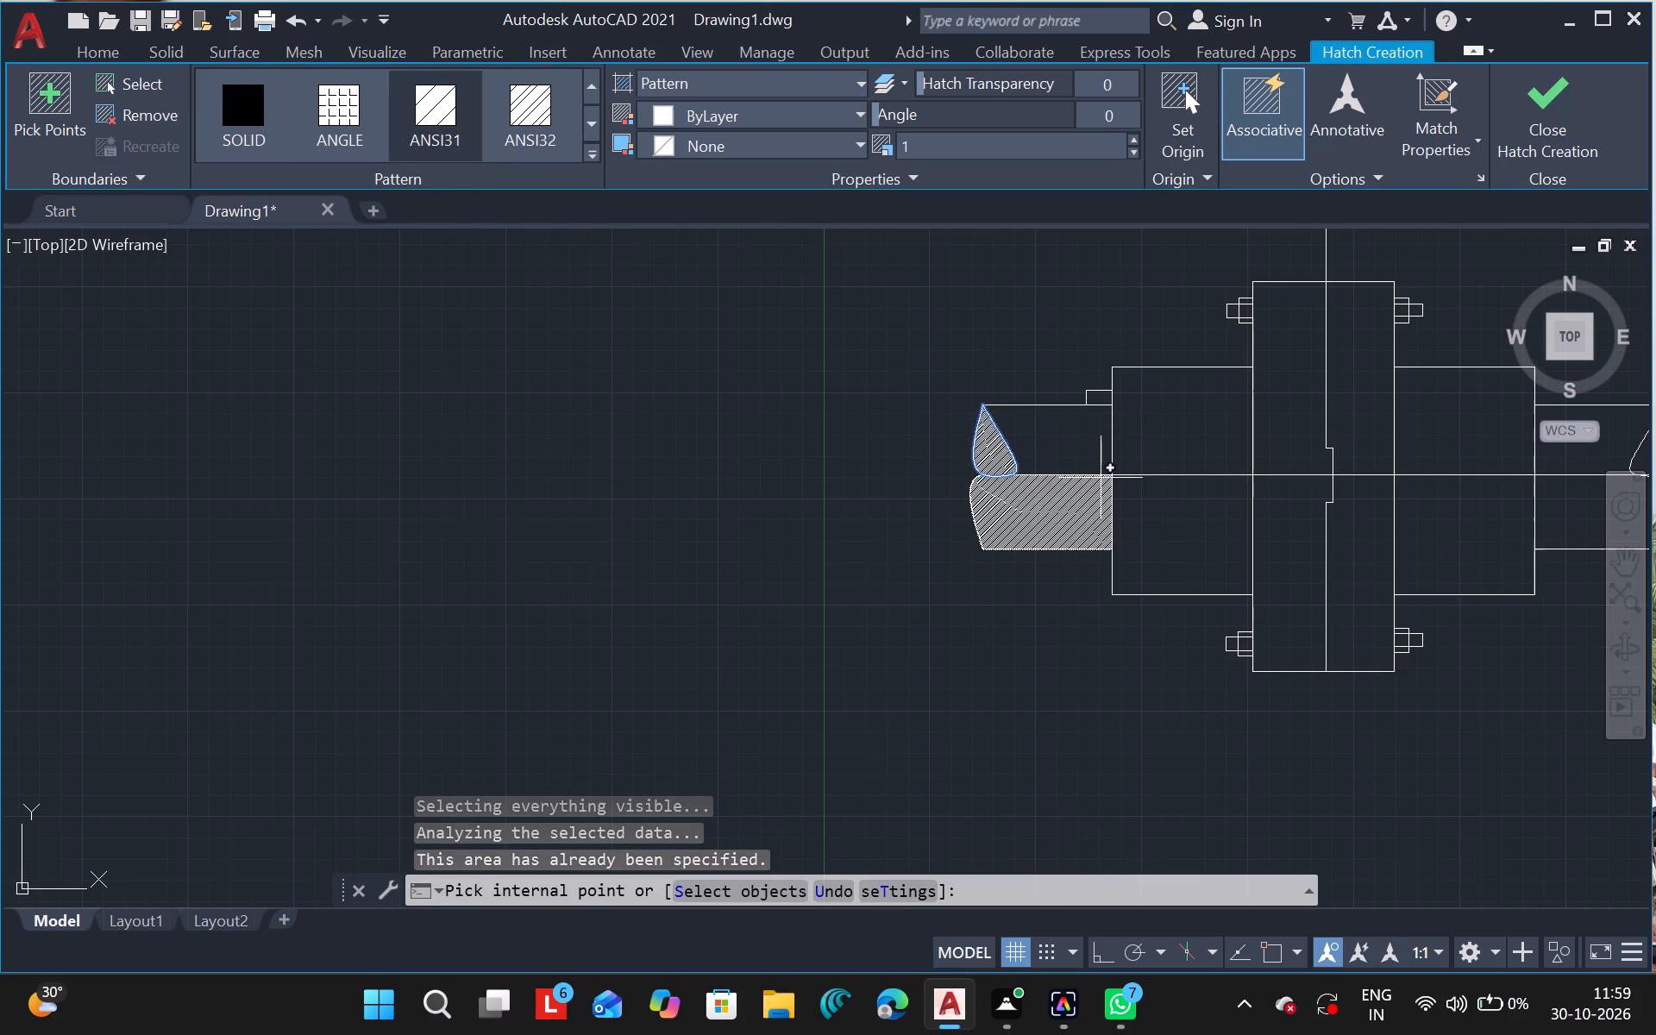
{"action": "key", "text": "Escape"}
Hatch the matching teardrop-shaped break loop at the right shaft end with the ANSI31 pattern.
{"action": "left_click", "coordinate": [1621, 547]}
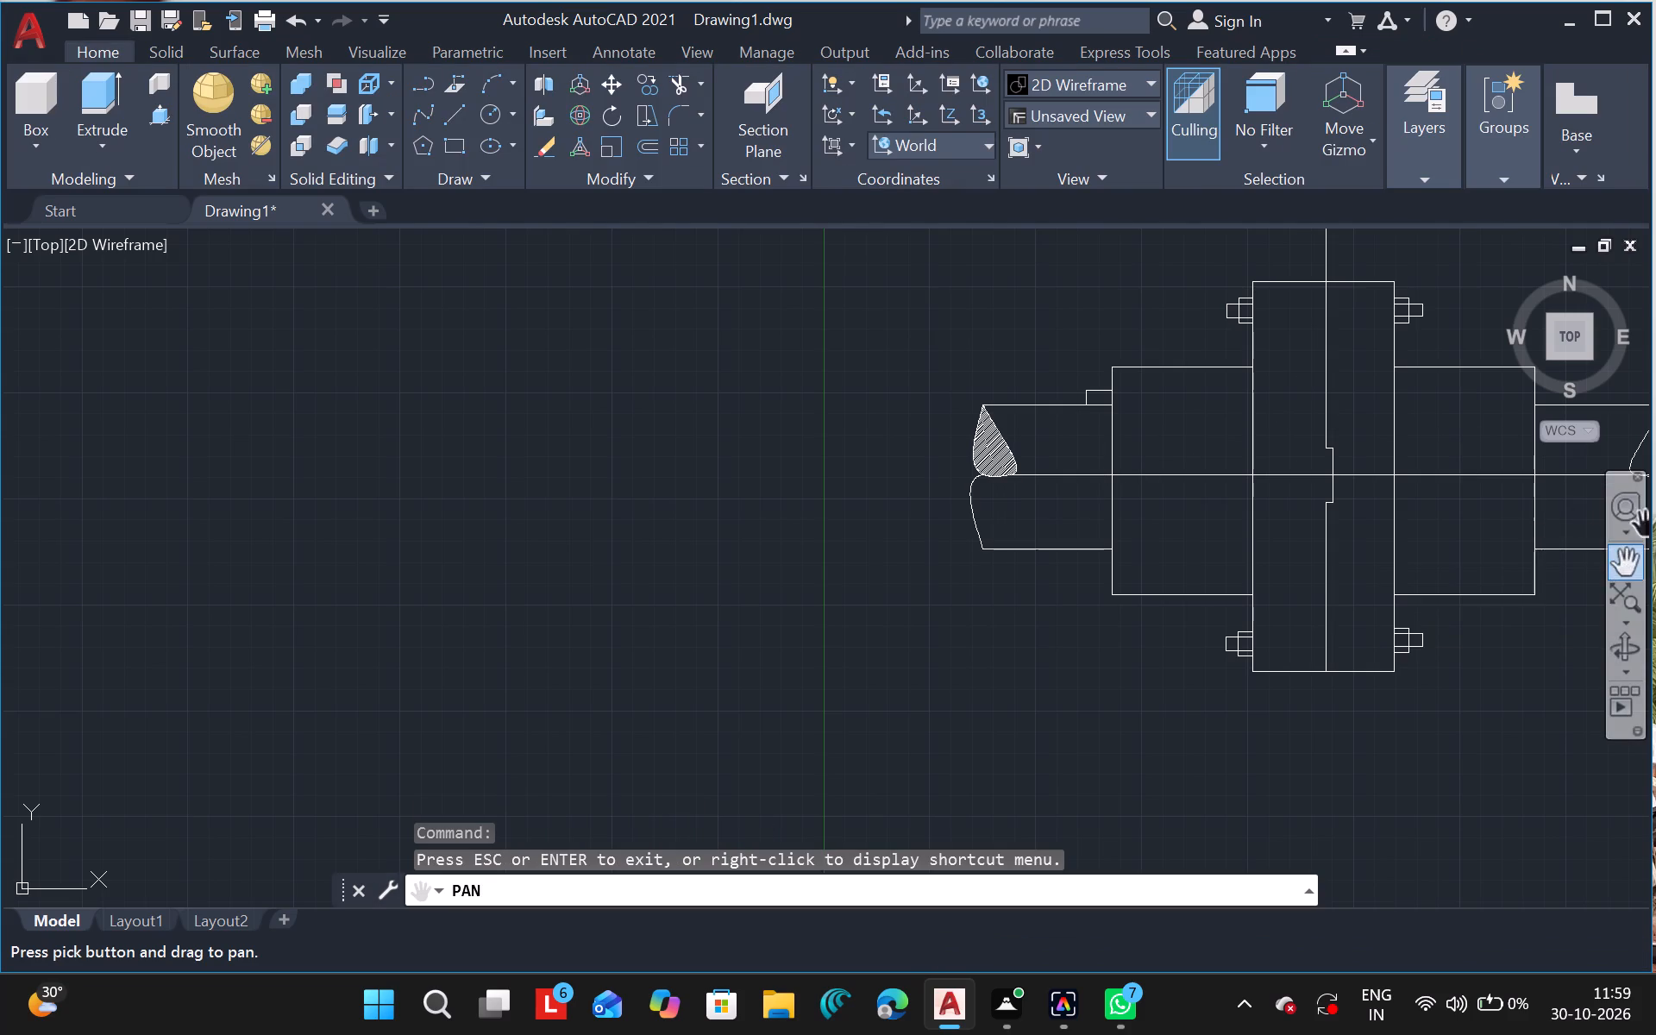
{"action": "left_click_drag", "start_coordinate": [1374, 530], "coordinate": [828, 574]}
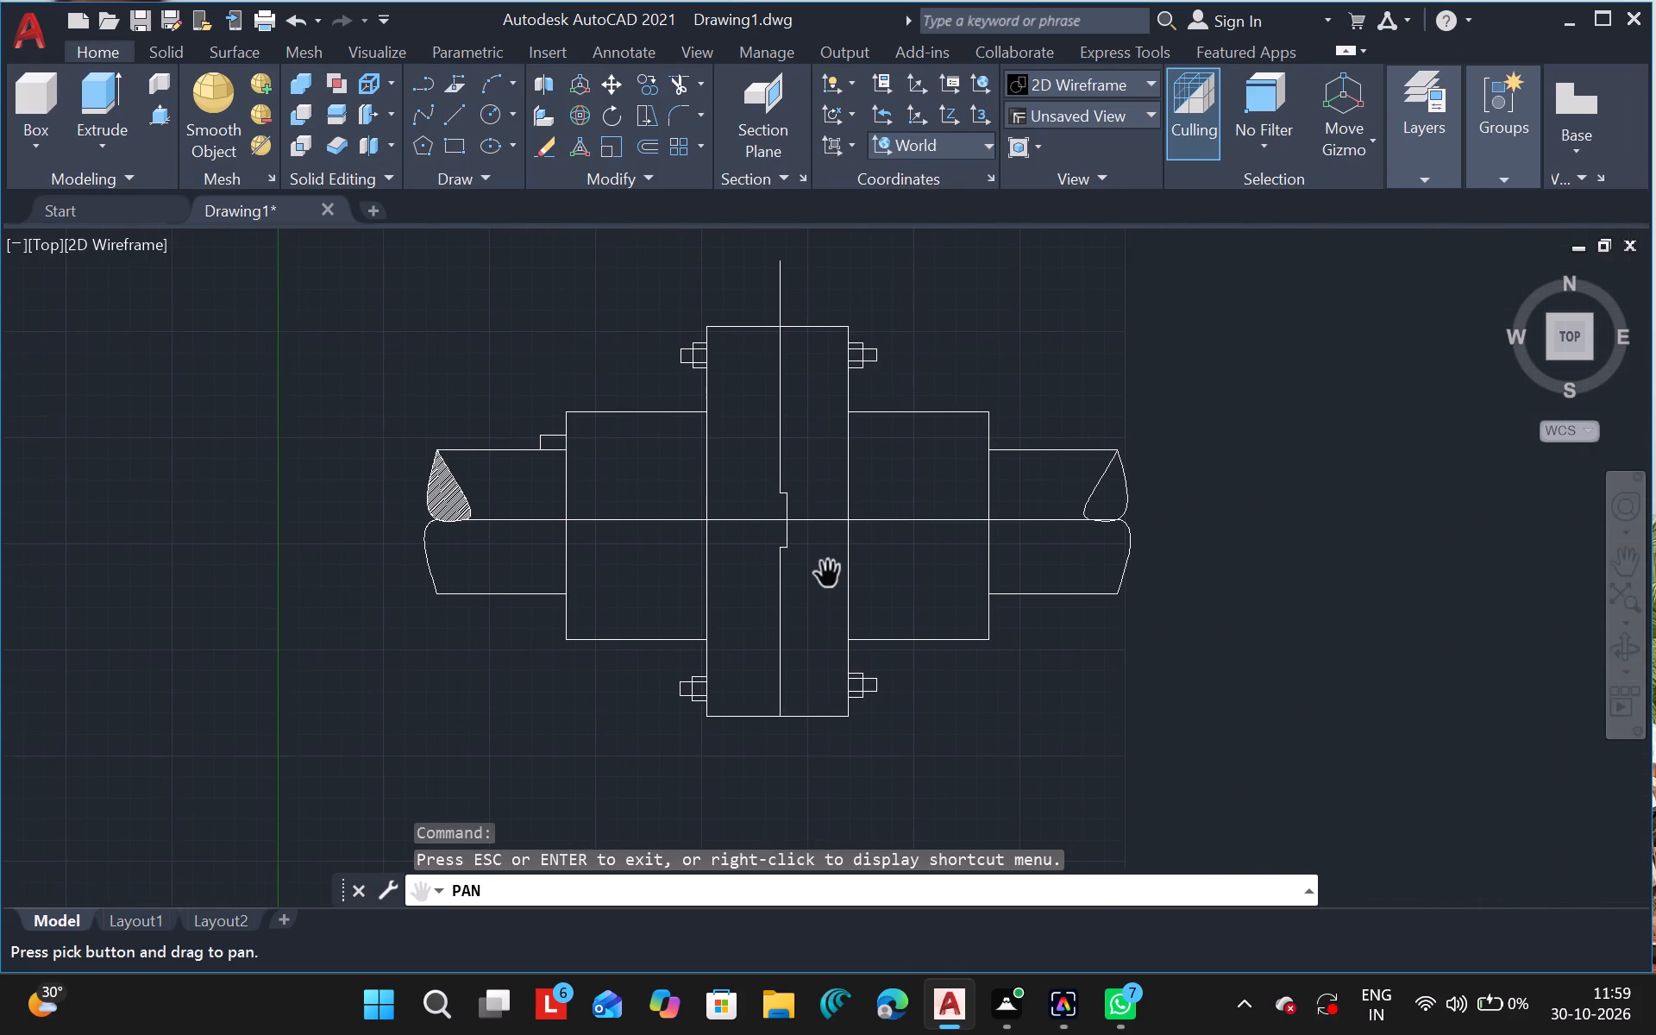
{"action": "key", "text": "Escape"}
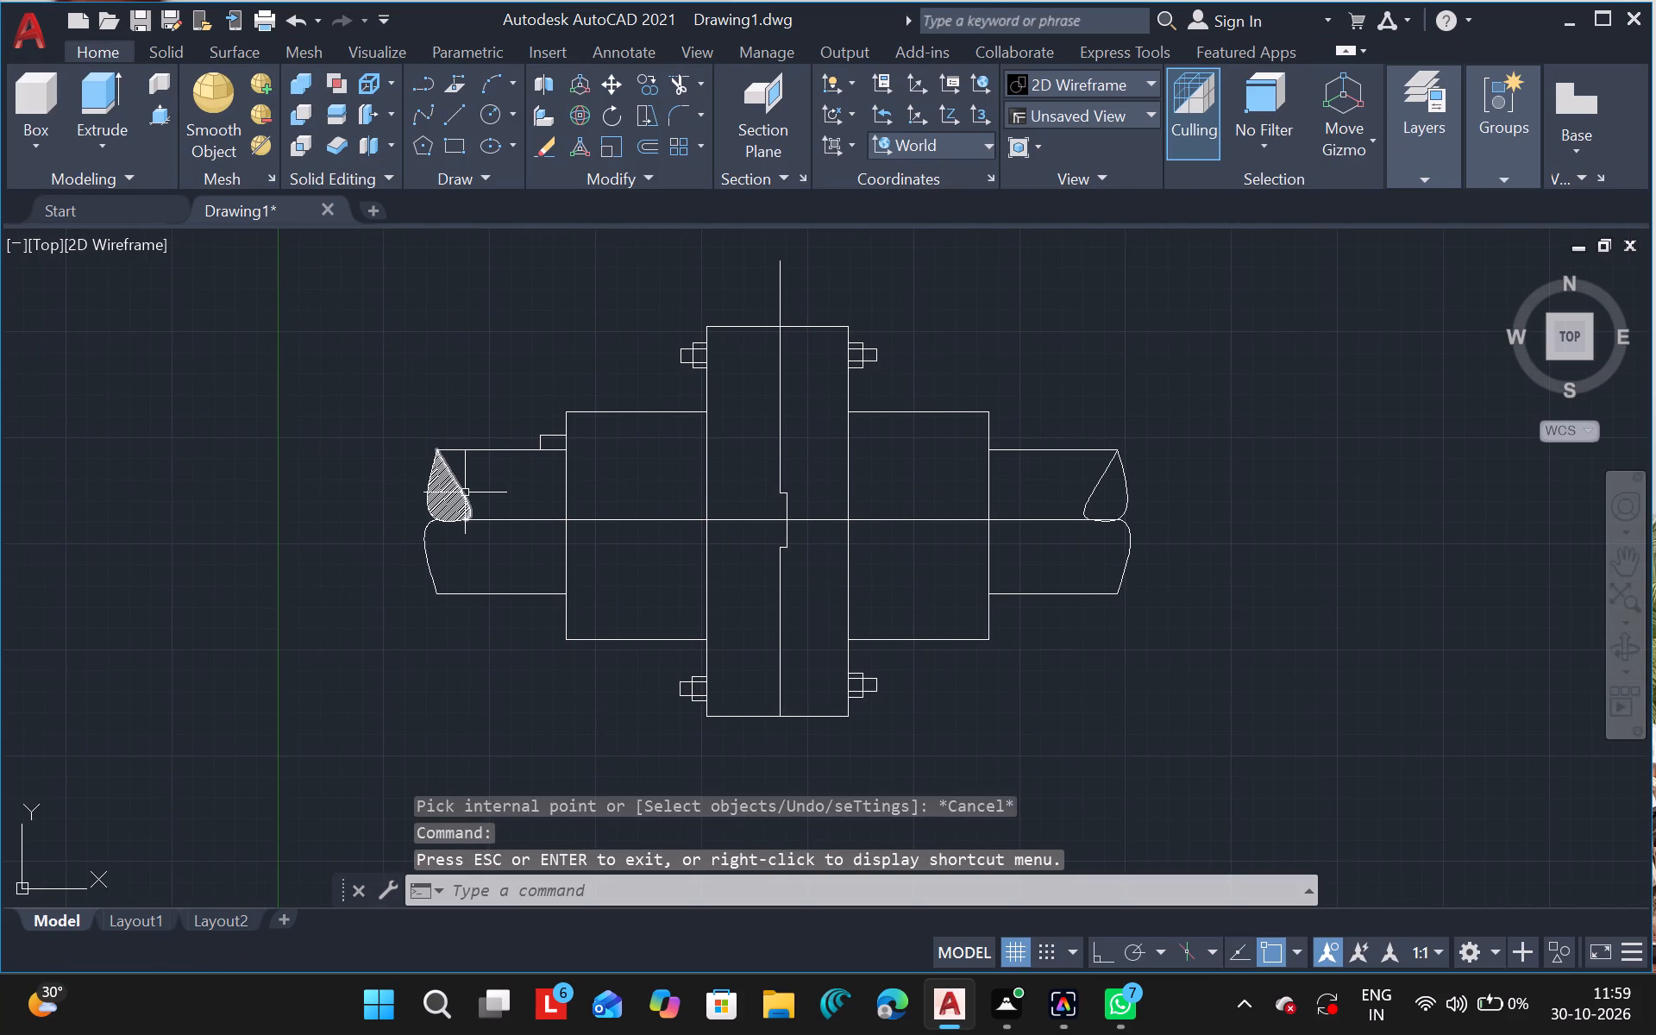
{"action": "left_click", "coordinate": [455, 492]}
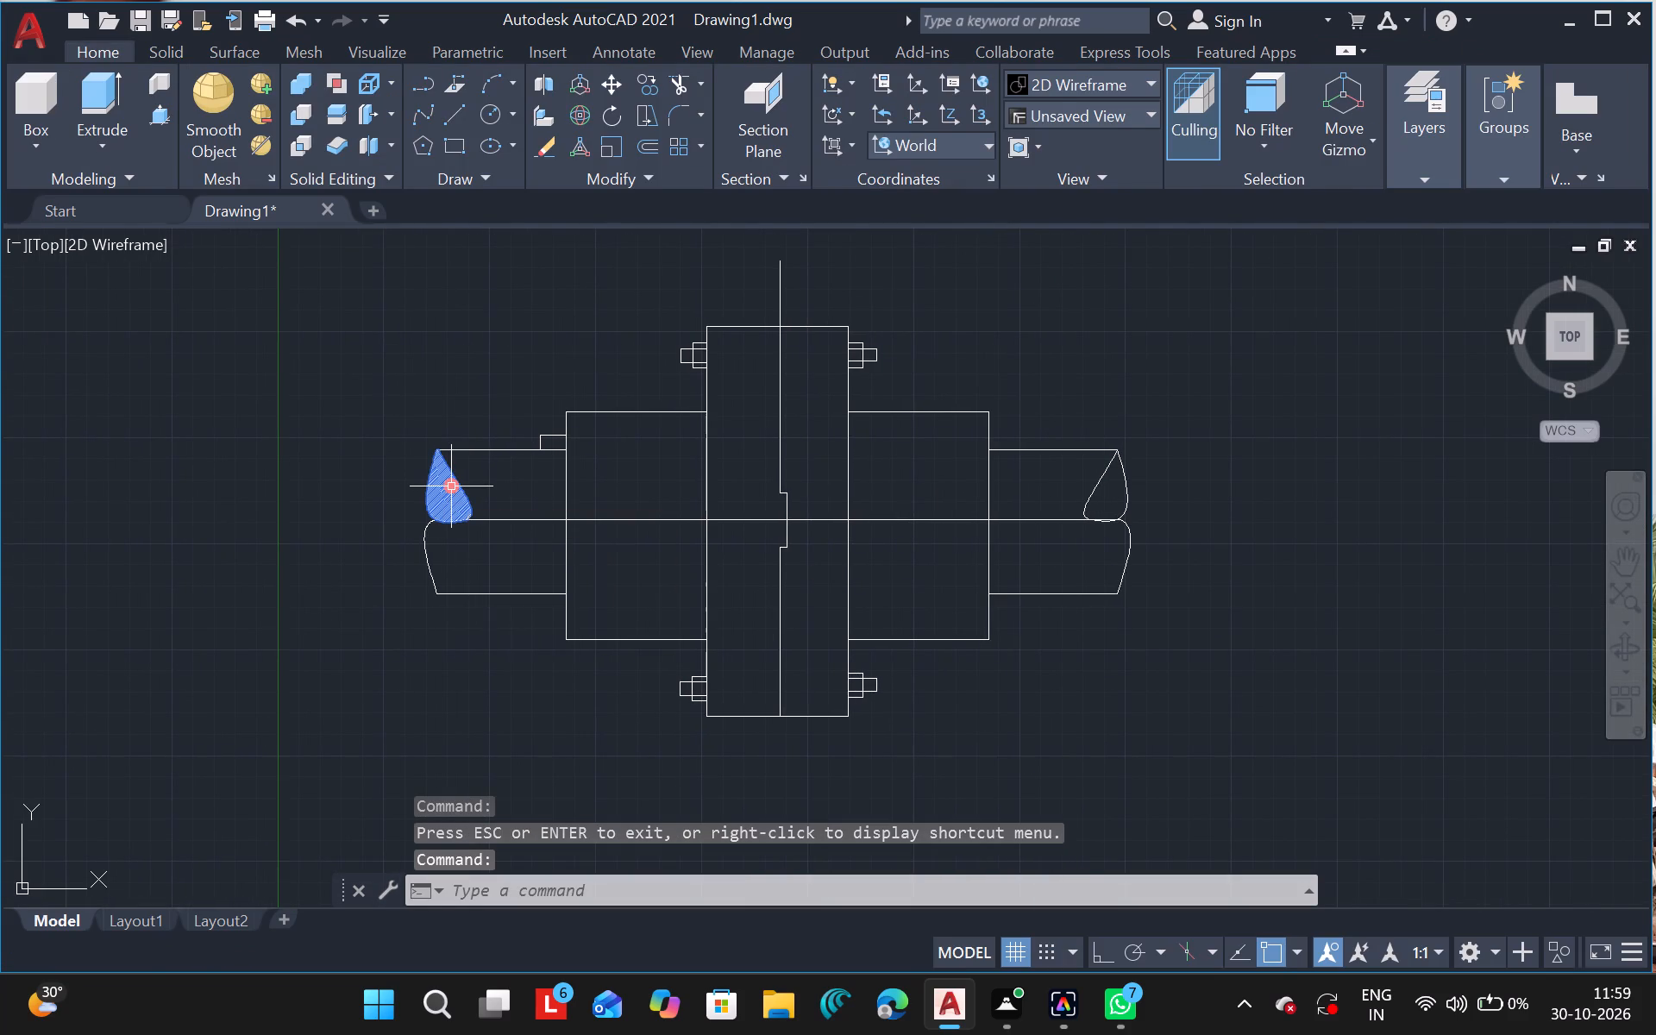
{"action": "key", "text": "Escape"}
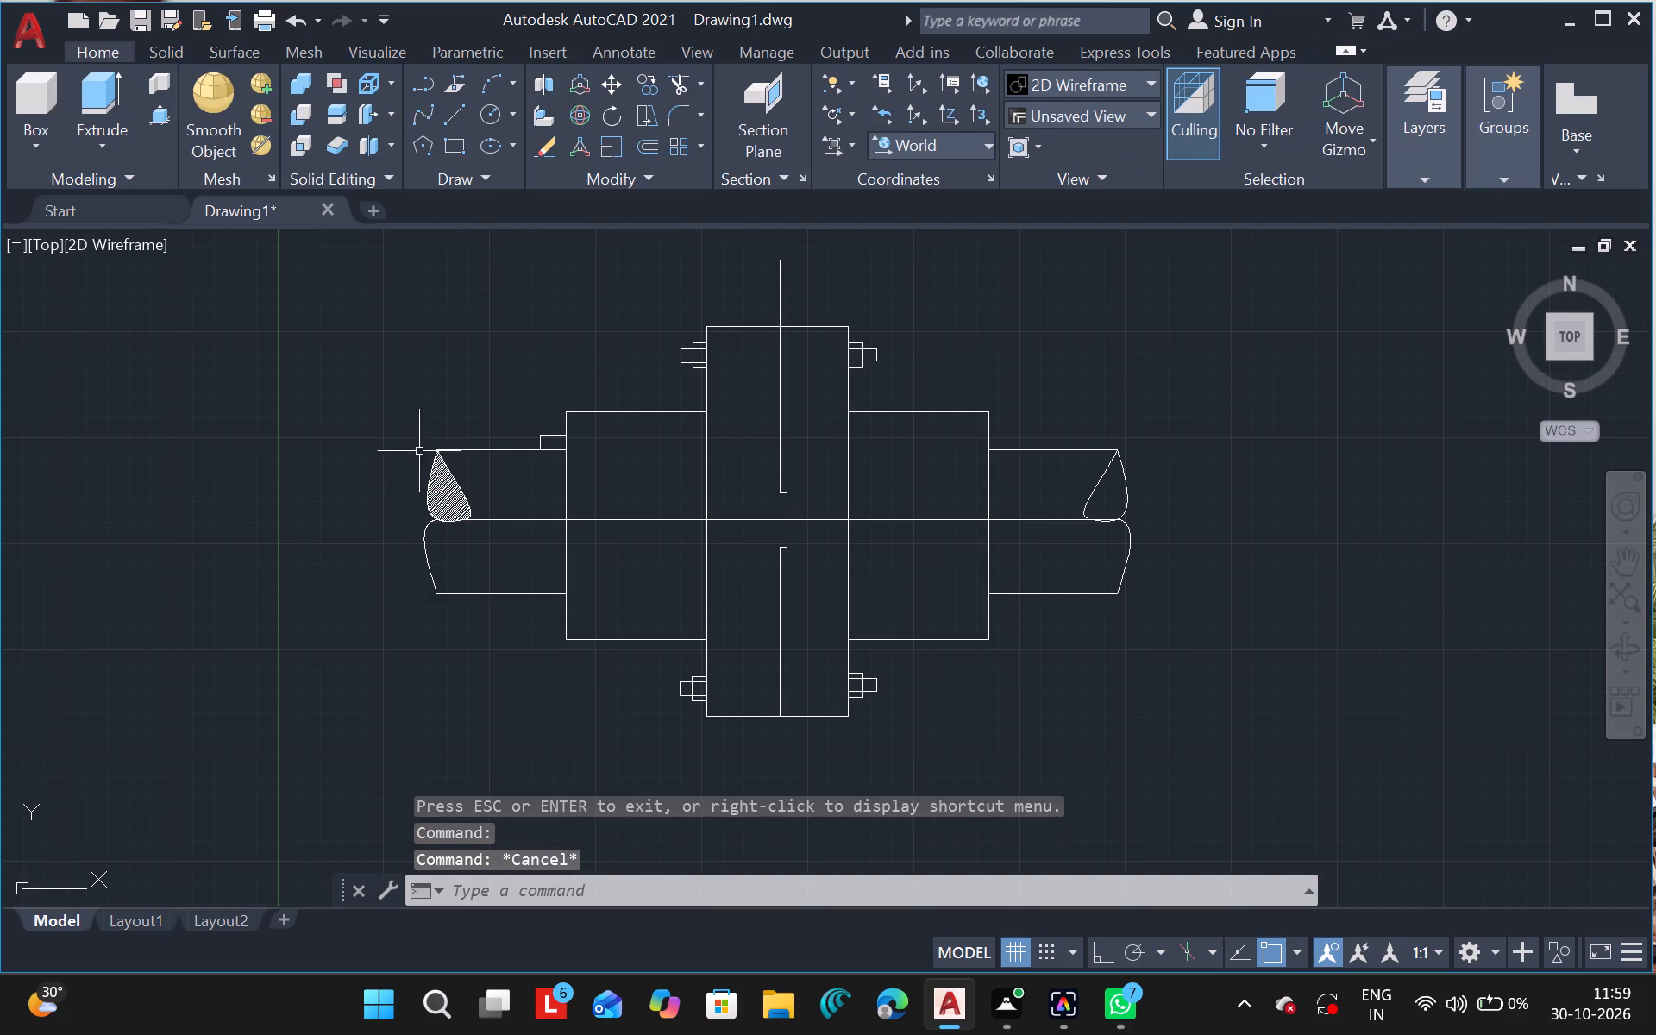
{"action": "left_click", "coordinate": [463, 175]}
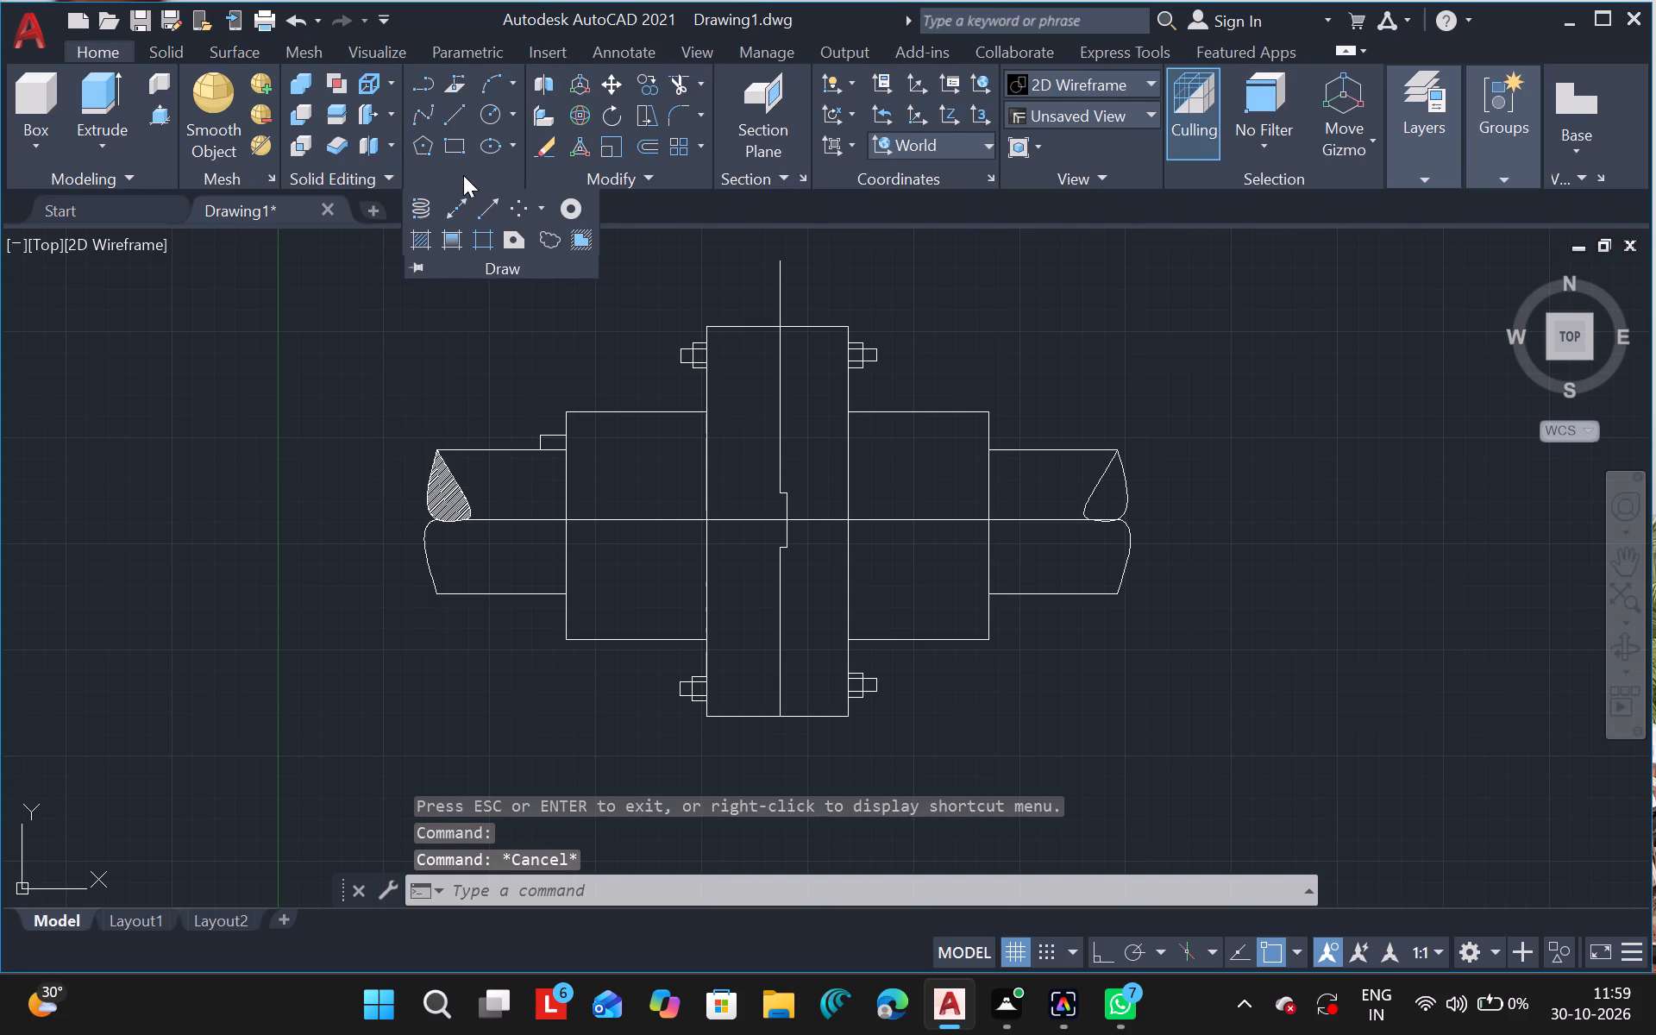
{"action": "left_click", "coordinate": [426, 231]}
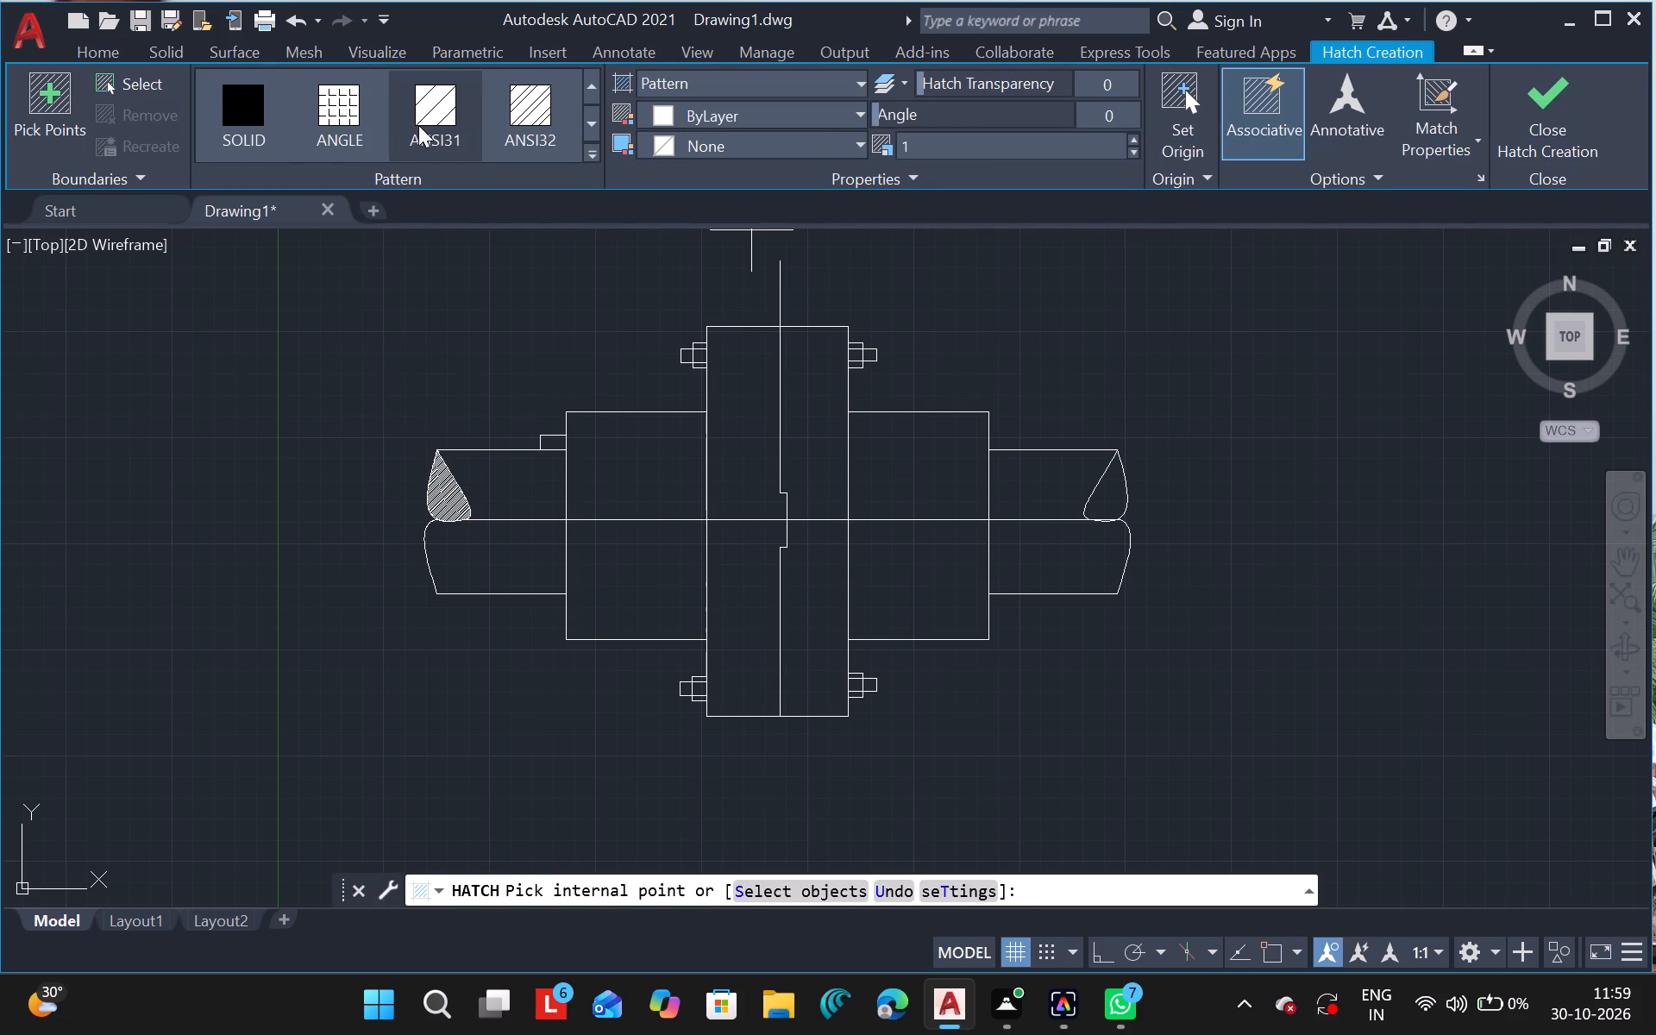
{"action": "left_click", "coordinate": [442, 109]}
{"action": "left_click_drag", "start_coordinate": [1113, 498], "coordinate": [1362, 506]}
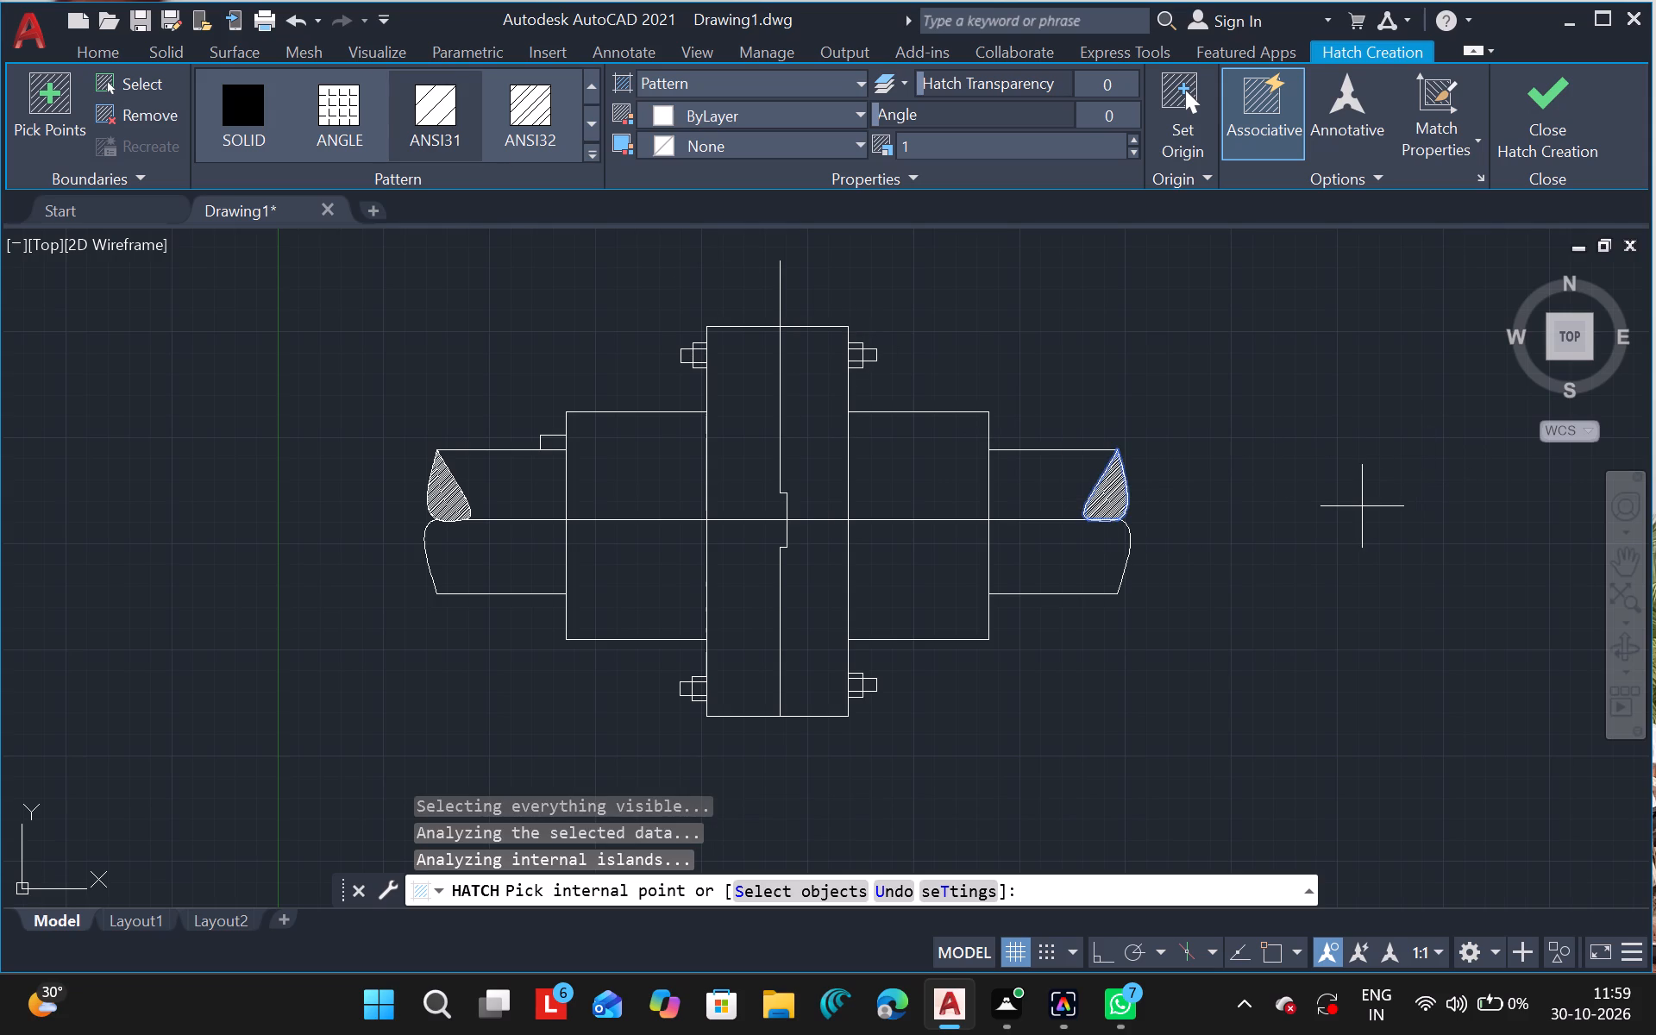
{"action": "left_click_drag", "start_coordinate": [1362, 506], "coordinate": [1349, 508]}
{"action": "key", "text": "Escape"}
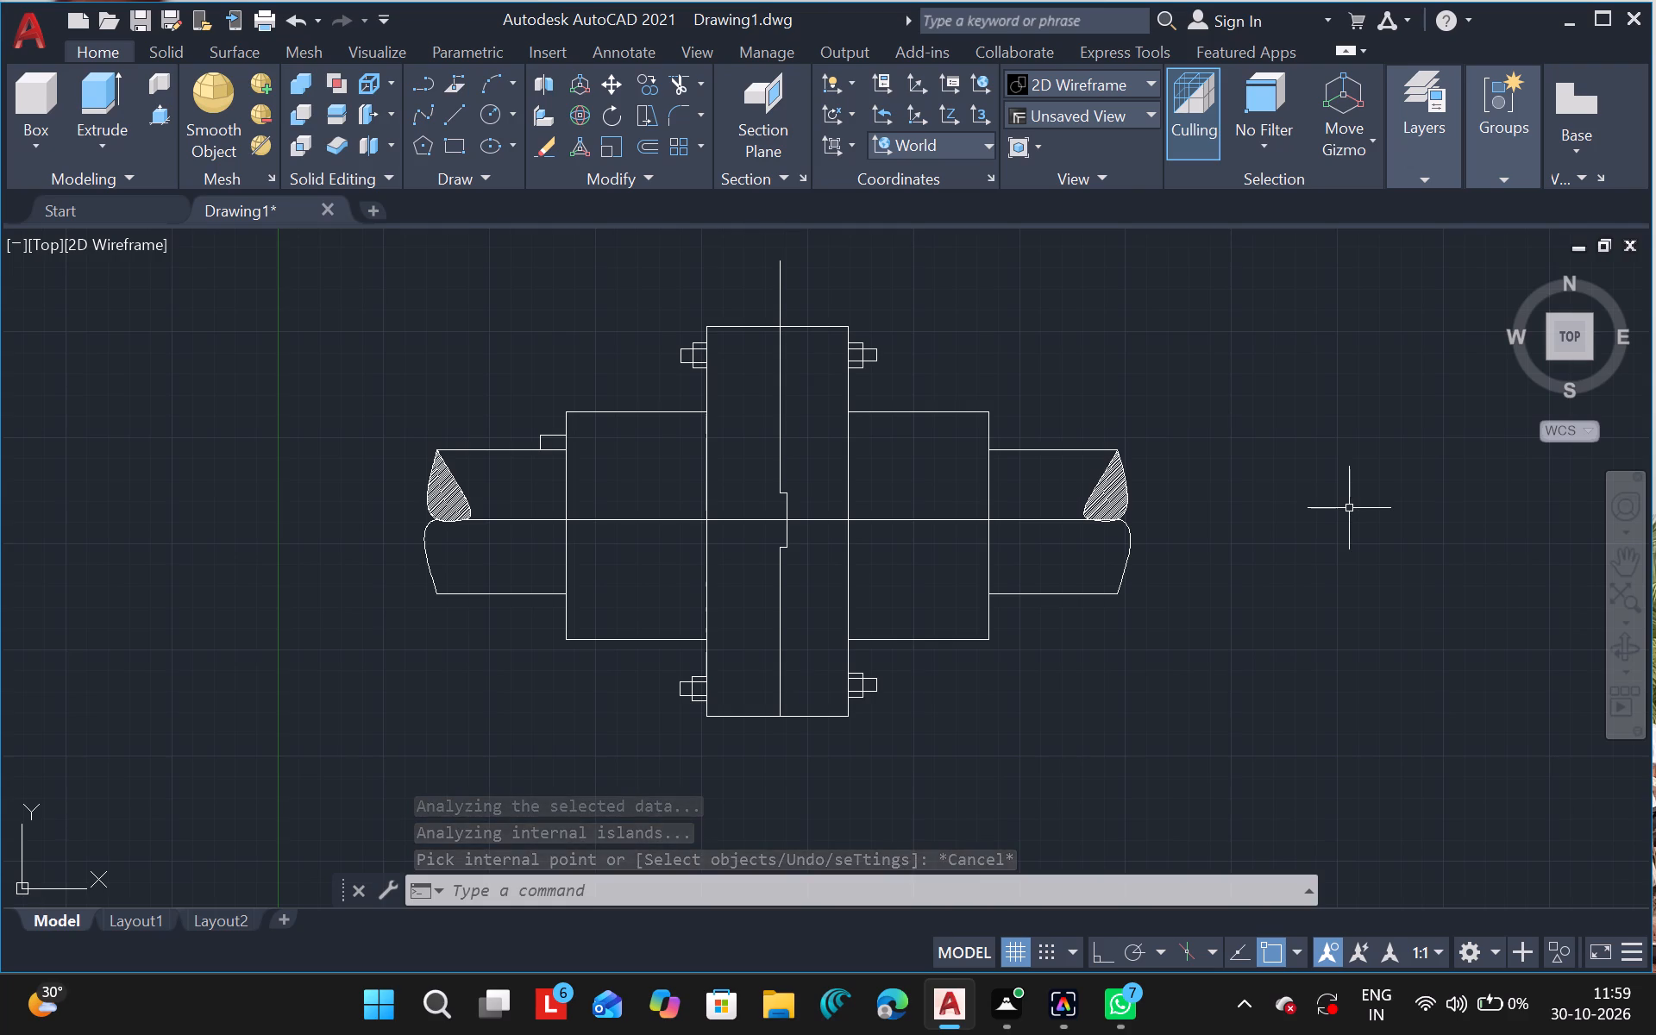
Trim off the part of the vertical centre line that projects above the top edge of the central flanges.
{"action": "type", "text": "tr"}
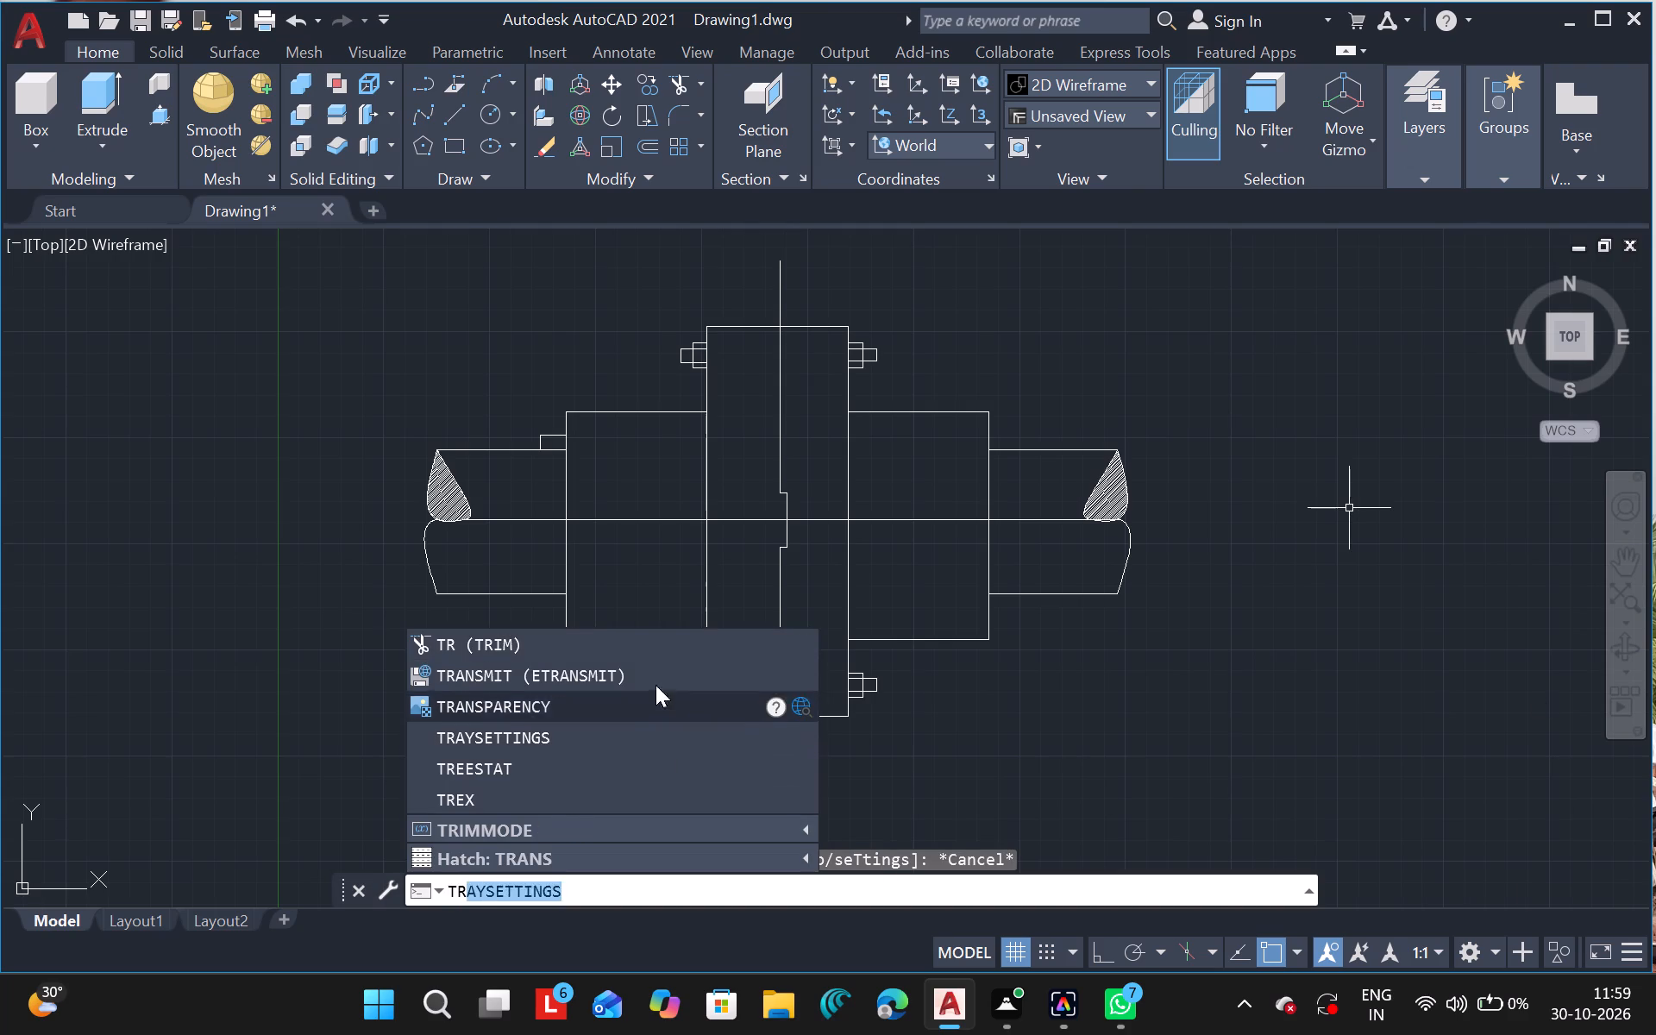
{"action": "left_click", "coordinate": [675, 656]}
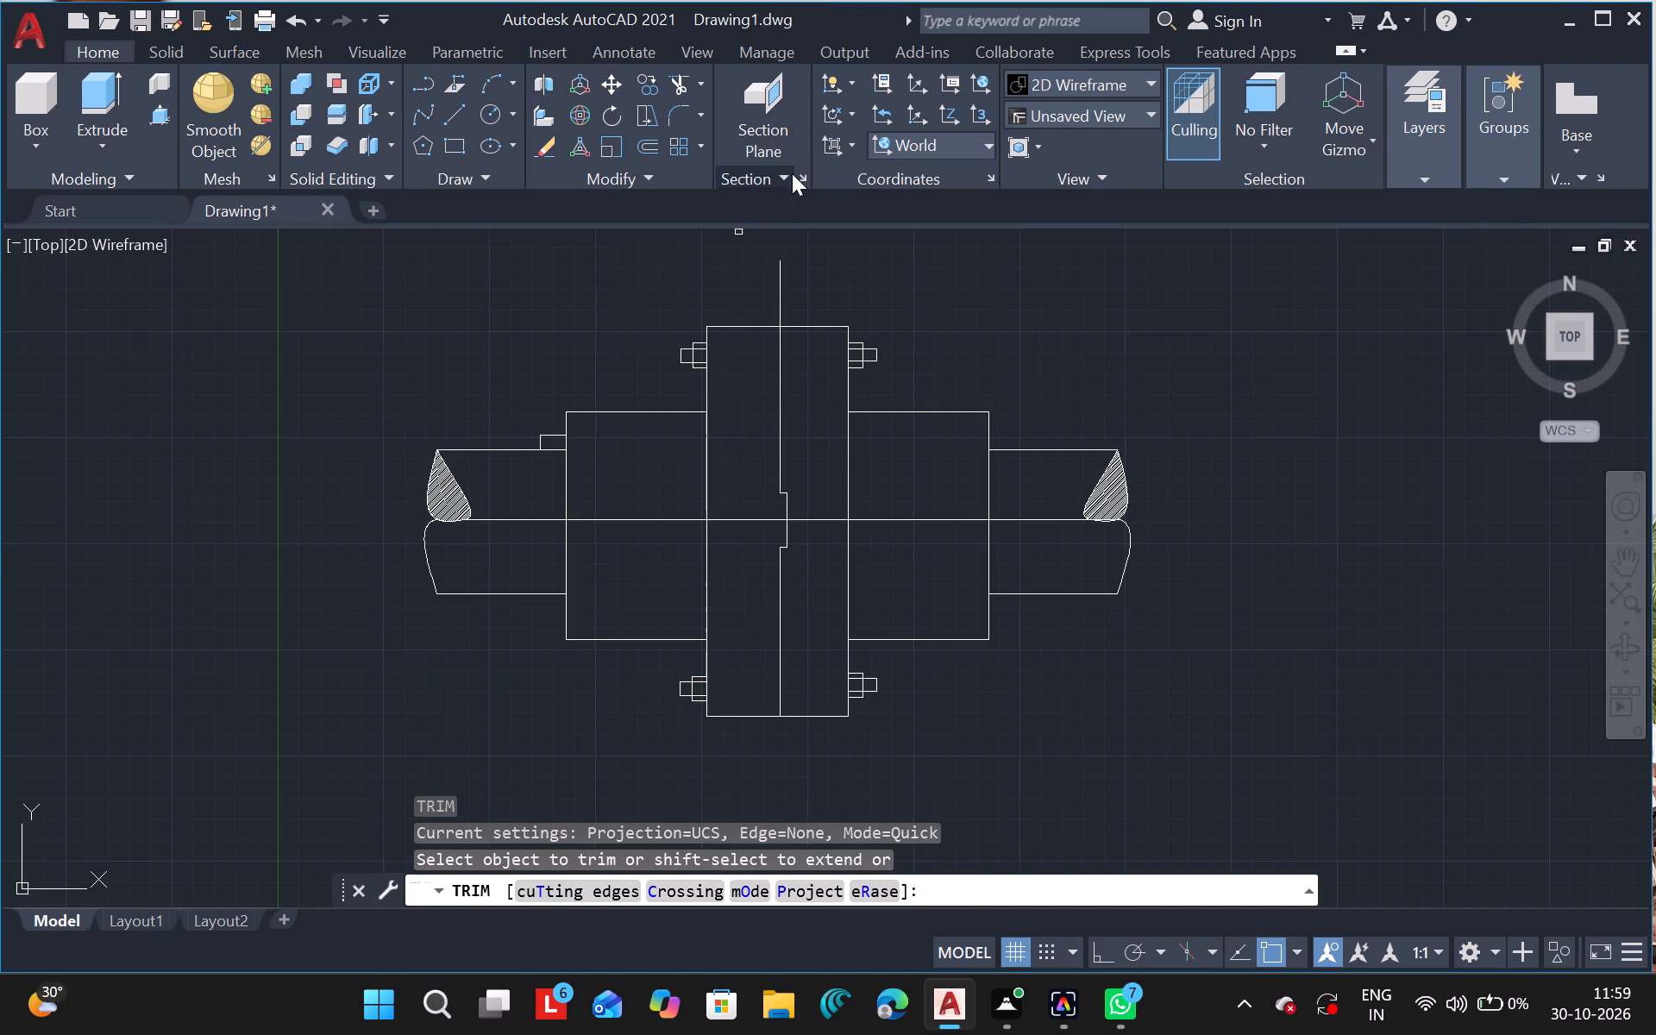
{"action": "left_click_drag", "start_coordinate": [785, 299], "coordinate": [684, 287]}
{"action": "left_click", "coordinate": [684, 287]}
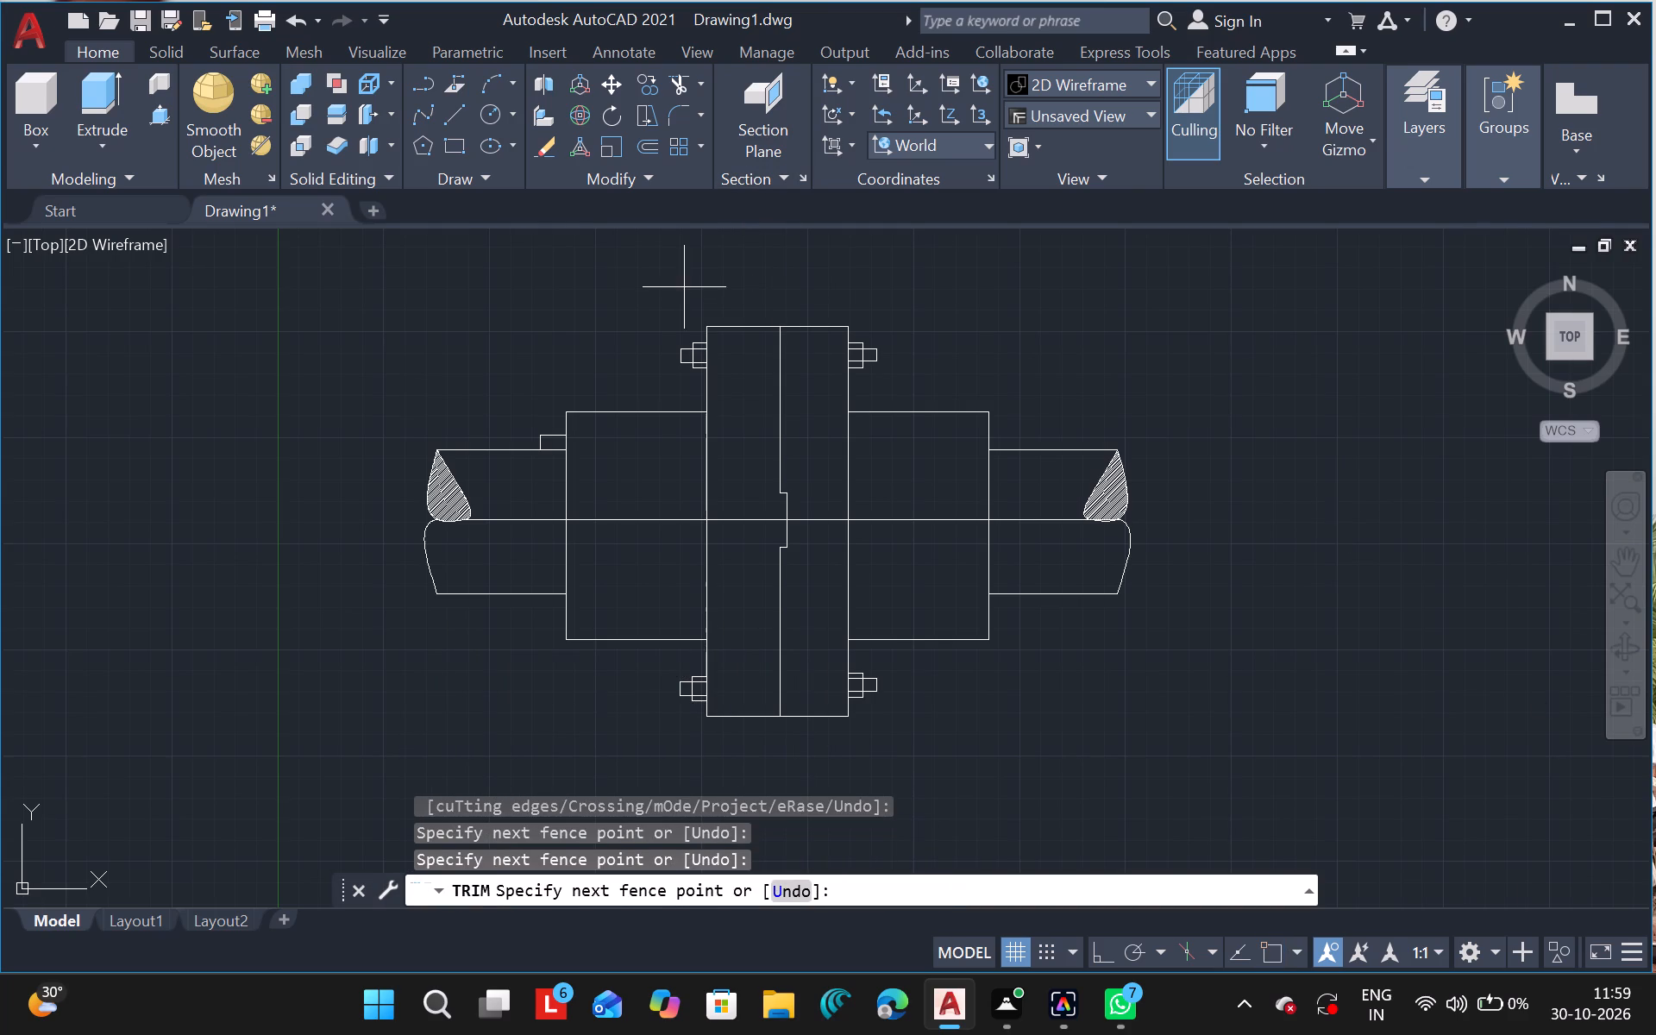
{"action": "key", "text": "Escape"}
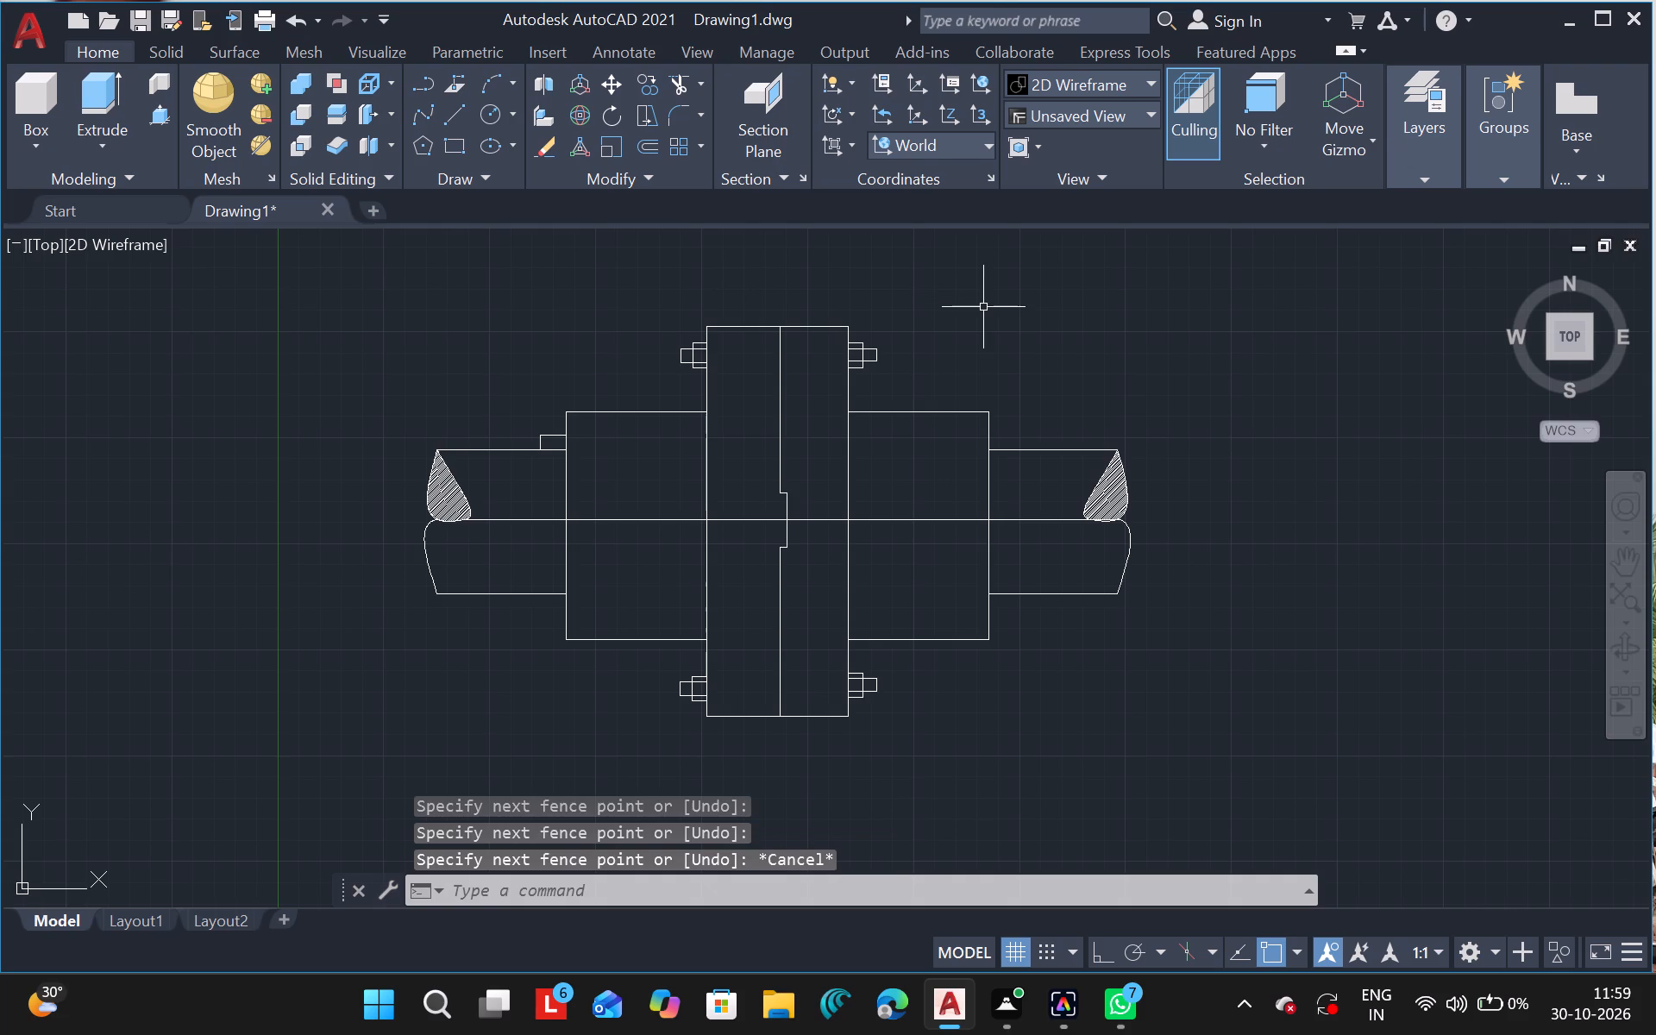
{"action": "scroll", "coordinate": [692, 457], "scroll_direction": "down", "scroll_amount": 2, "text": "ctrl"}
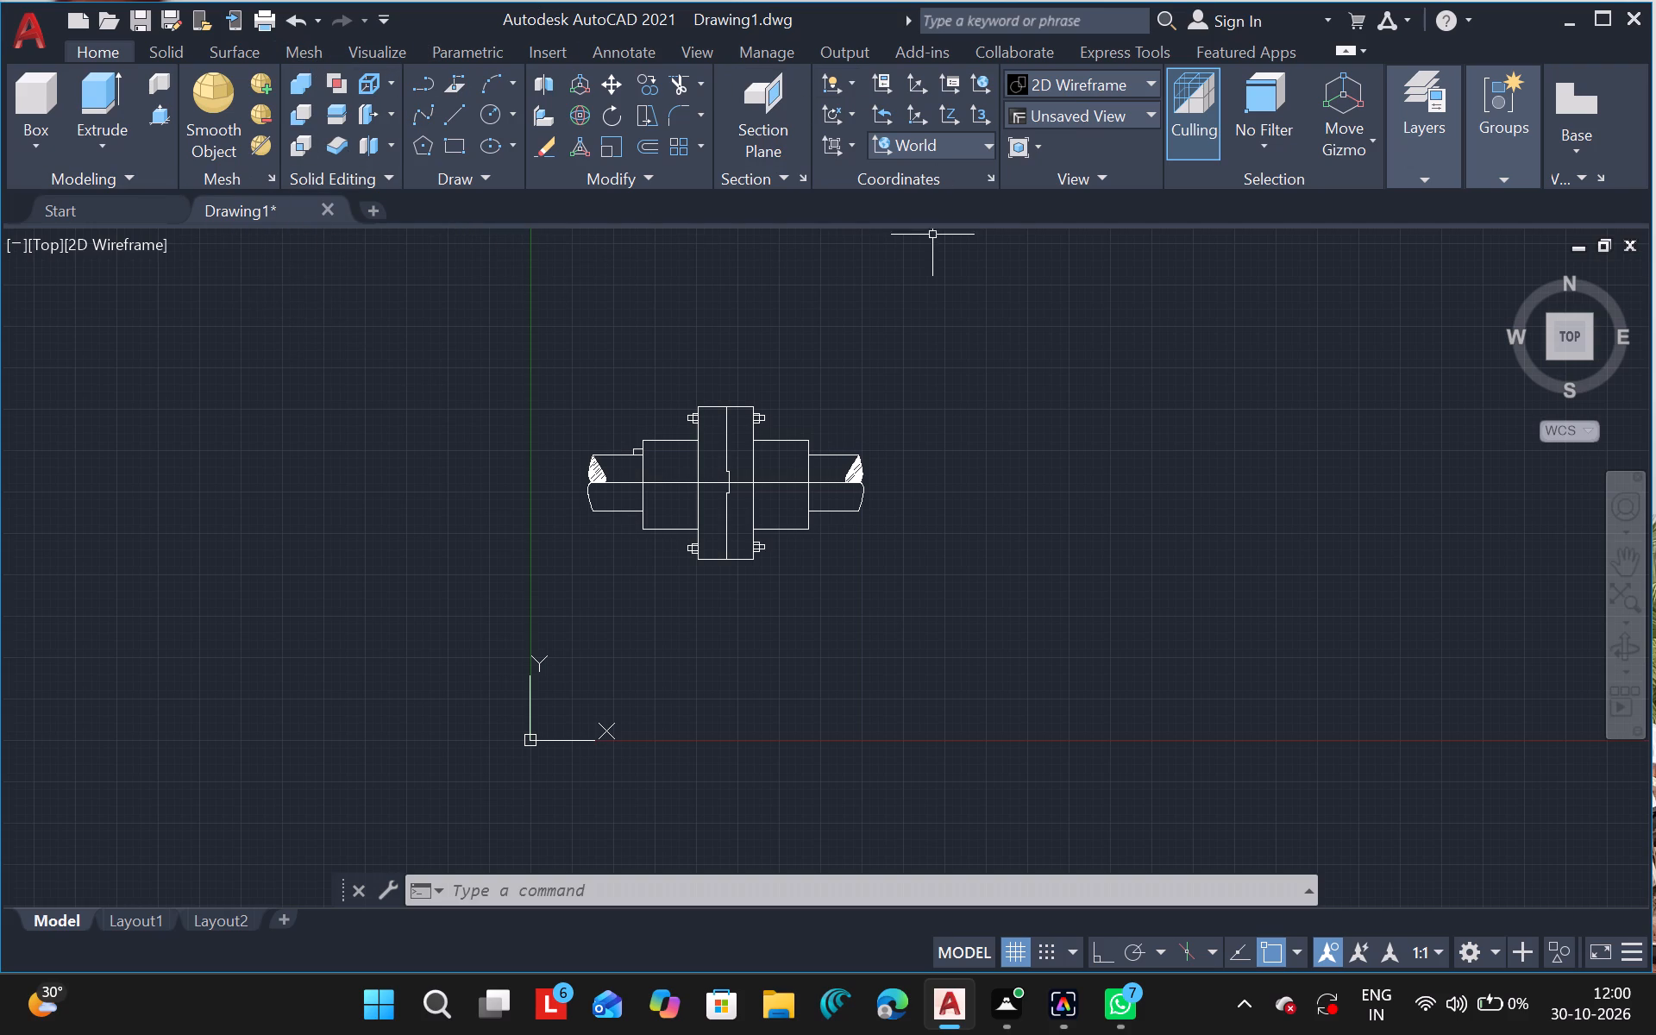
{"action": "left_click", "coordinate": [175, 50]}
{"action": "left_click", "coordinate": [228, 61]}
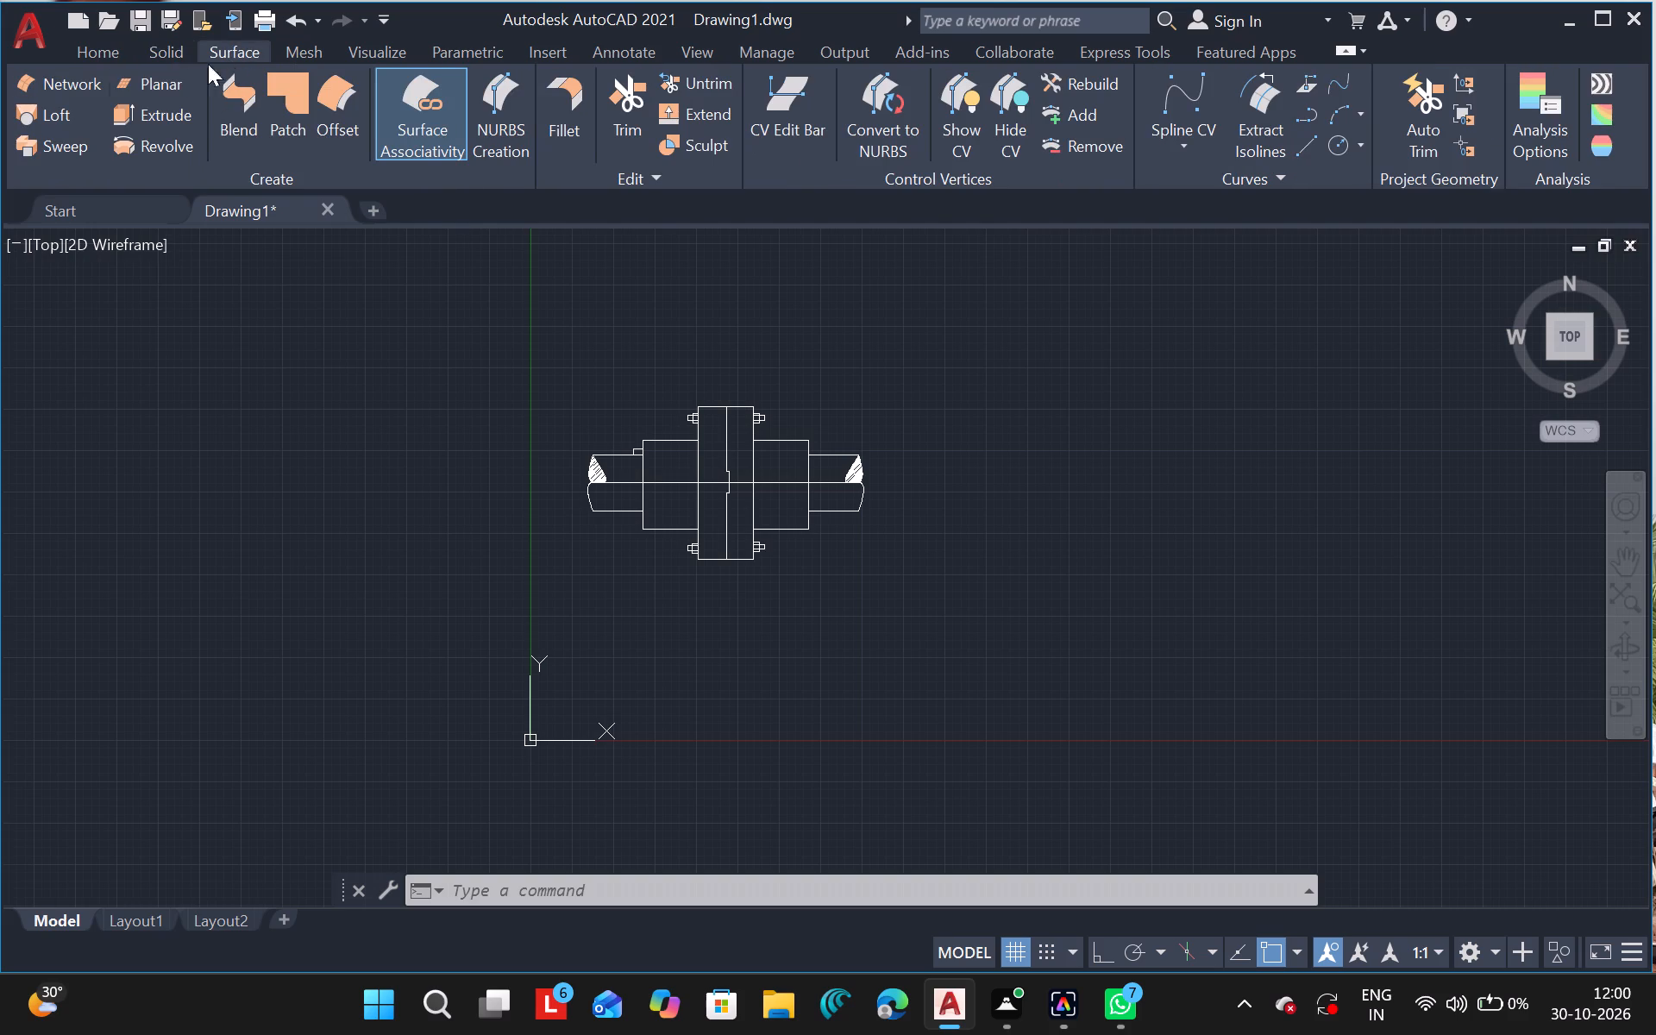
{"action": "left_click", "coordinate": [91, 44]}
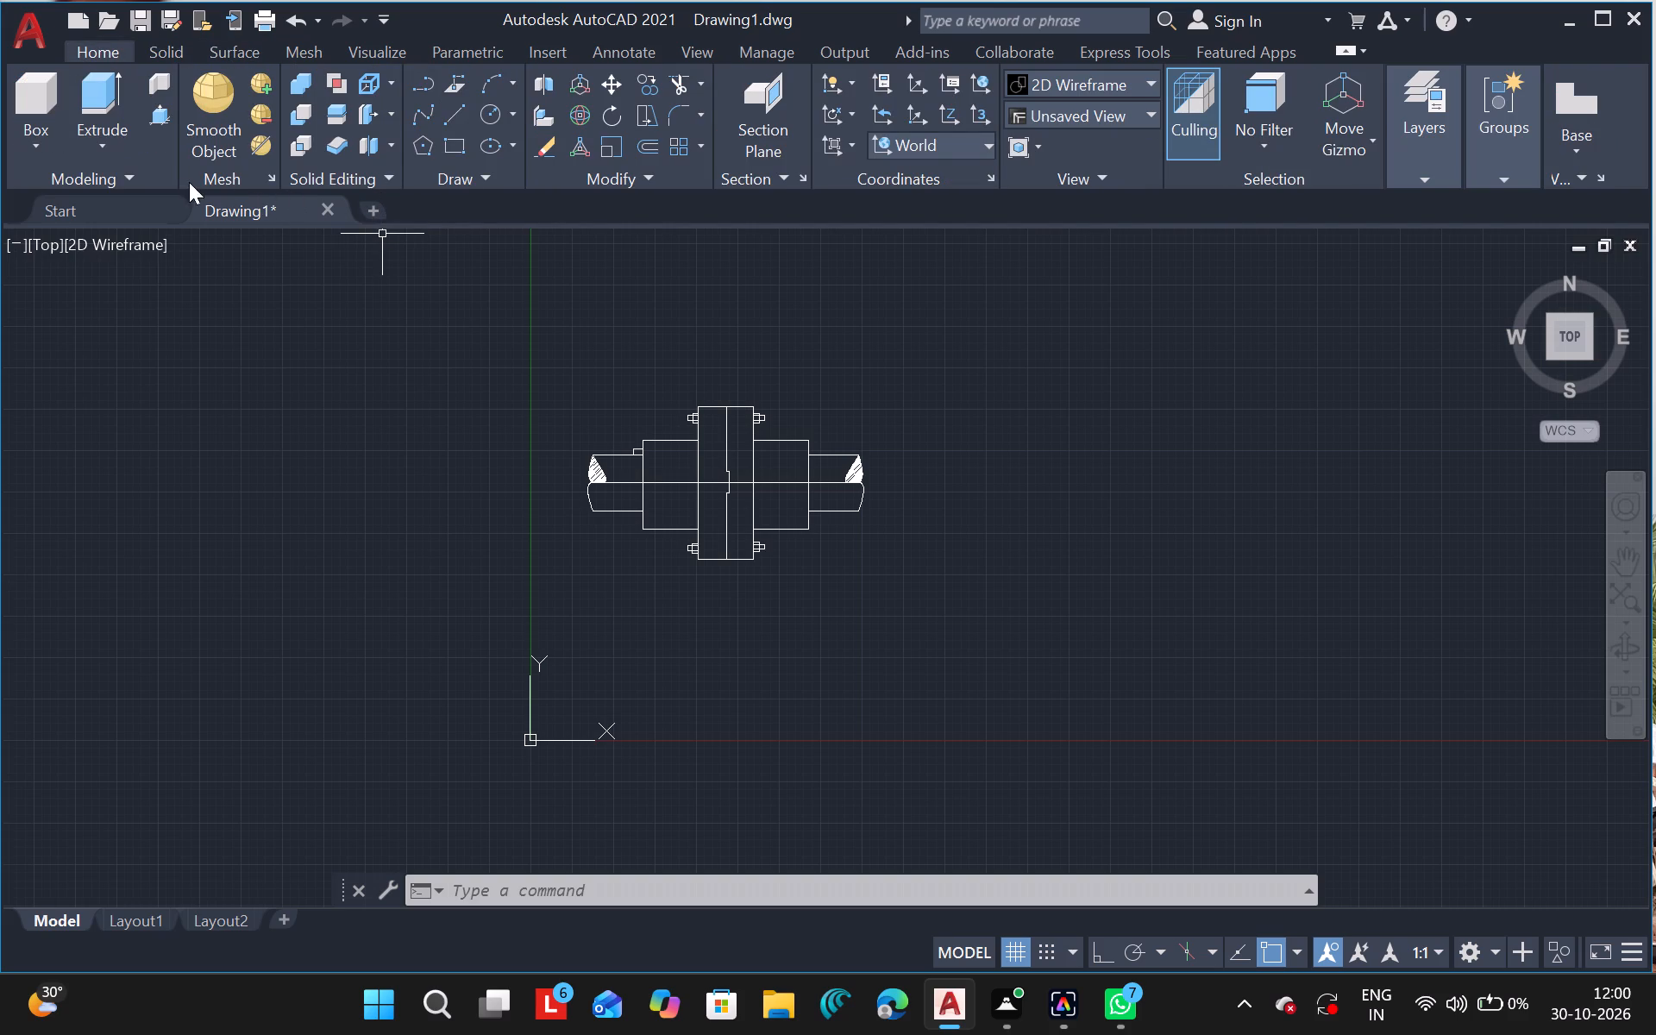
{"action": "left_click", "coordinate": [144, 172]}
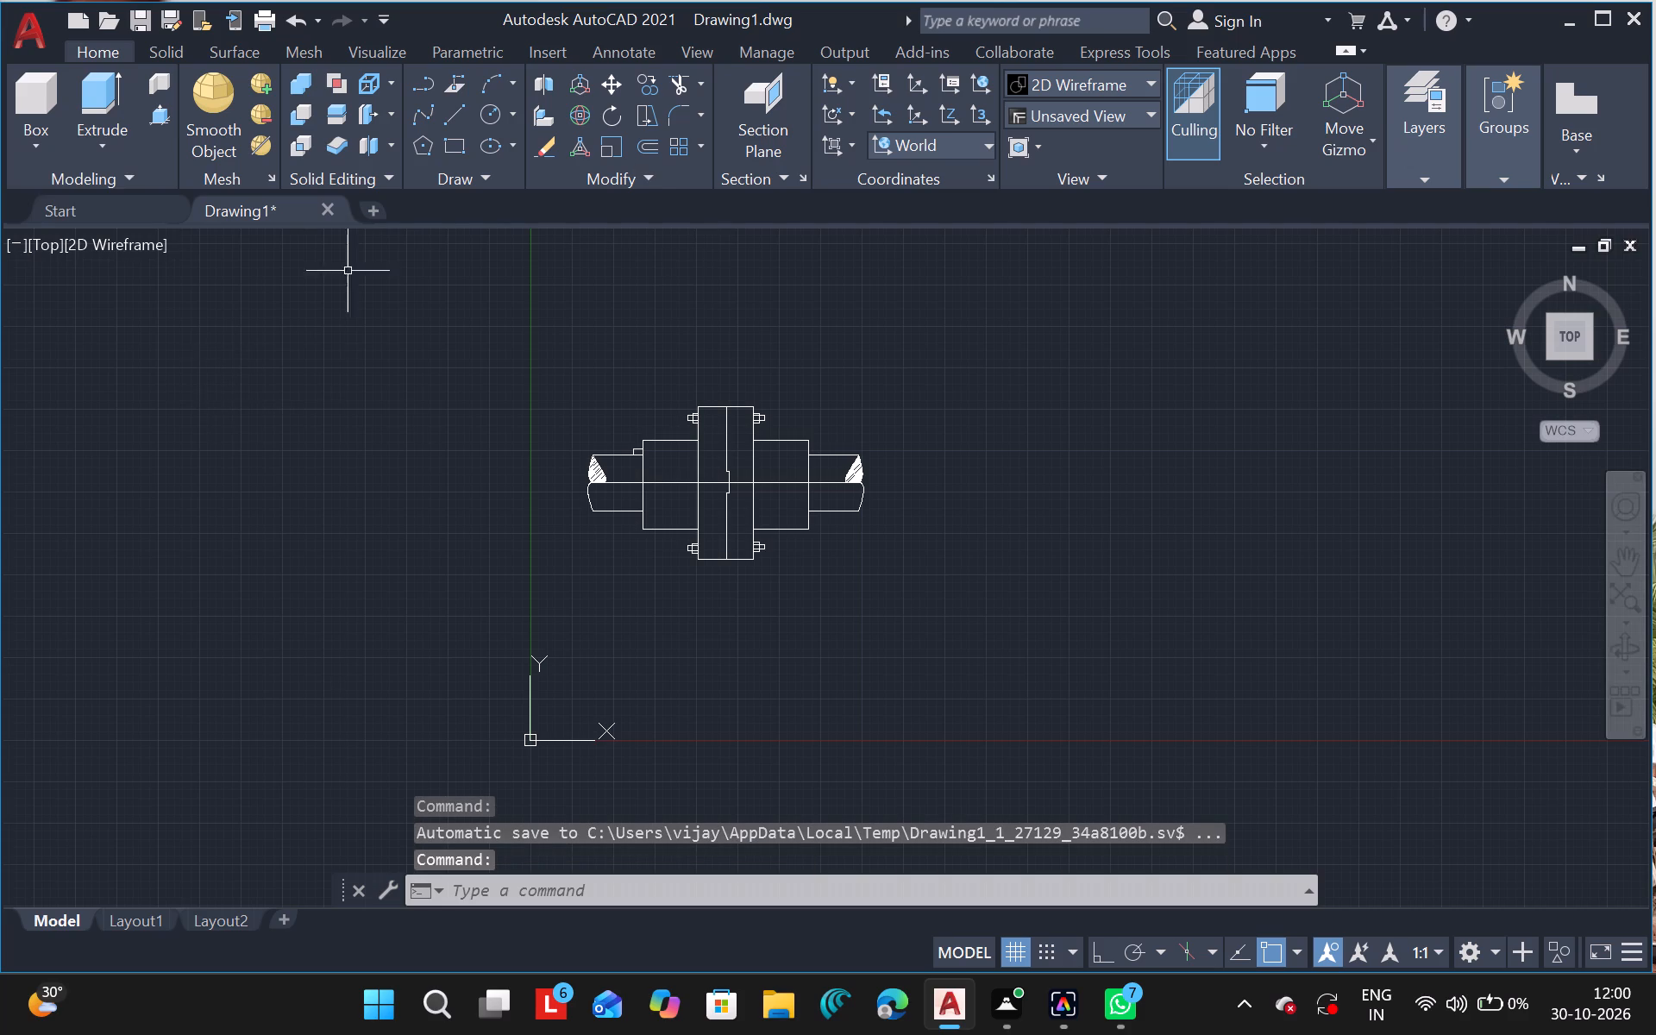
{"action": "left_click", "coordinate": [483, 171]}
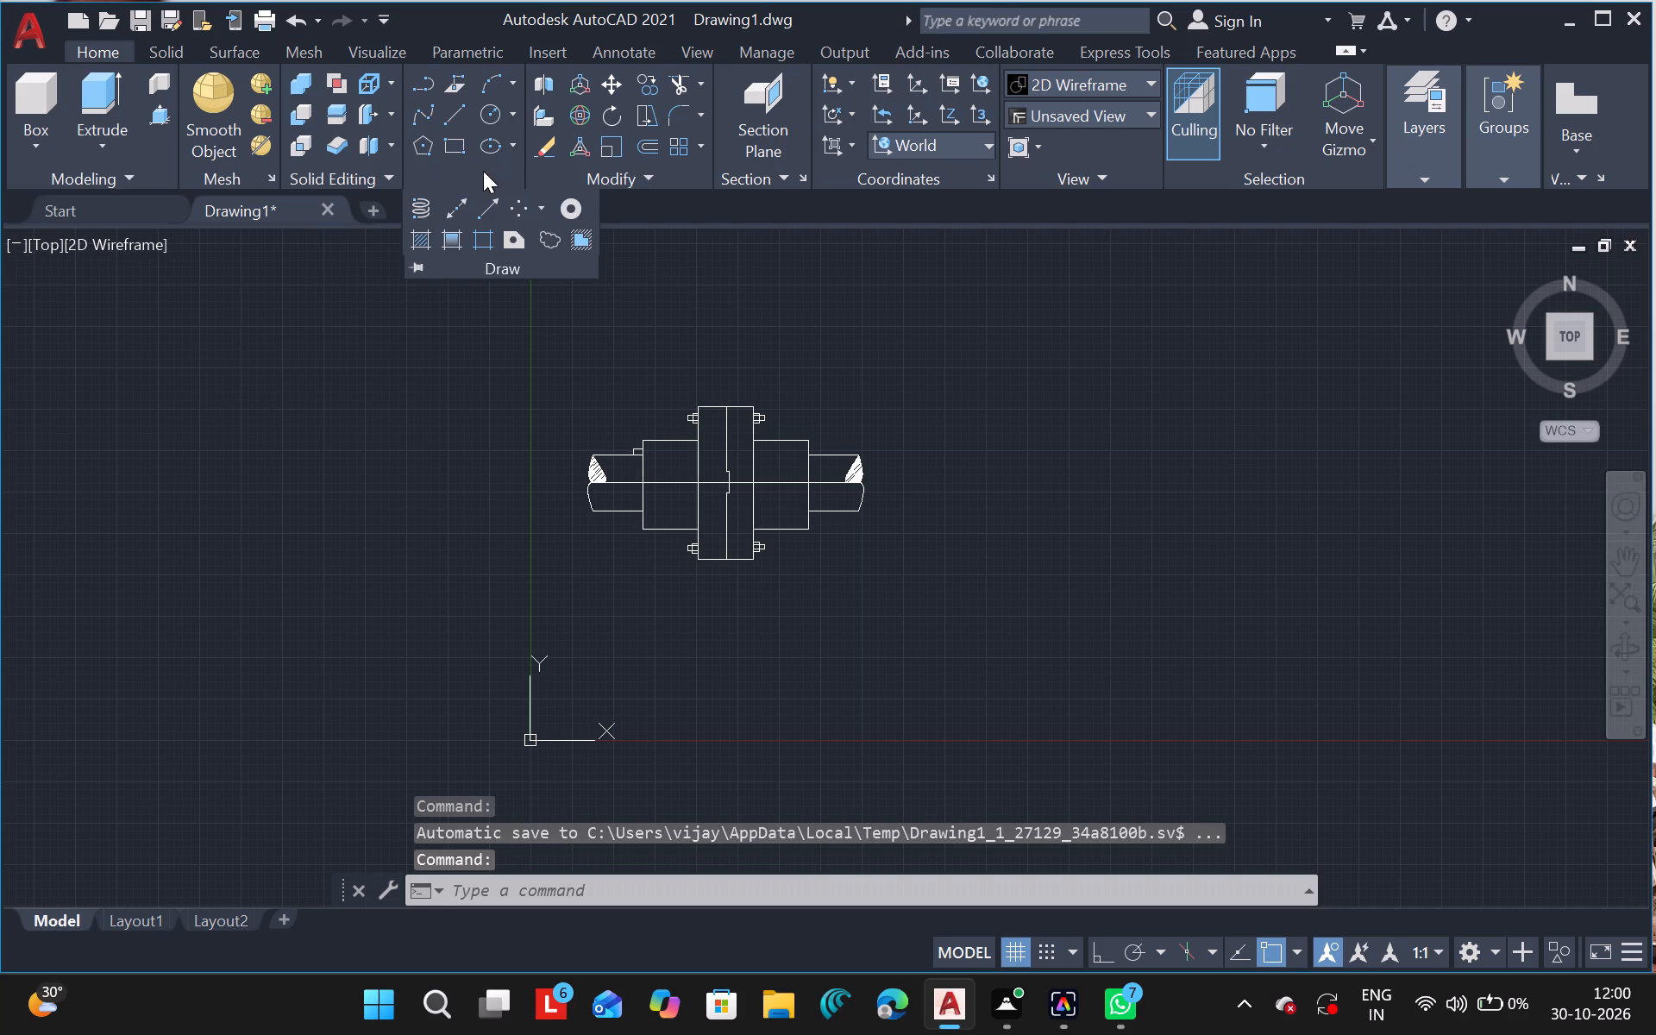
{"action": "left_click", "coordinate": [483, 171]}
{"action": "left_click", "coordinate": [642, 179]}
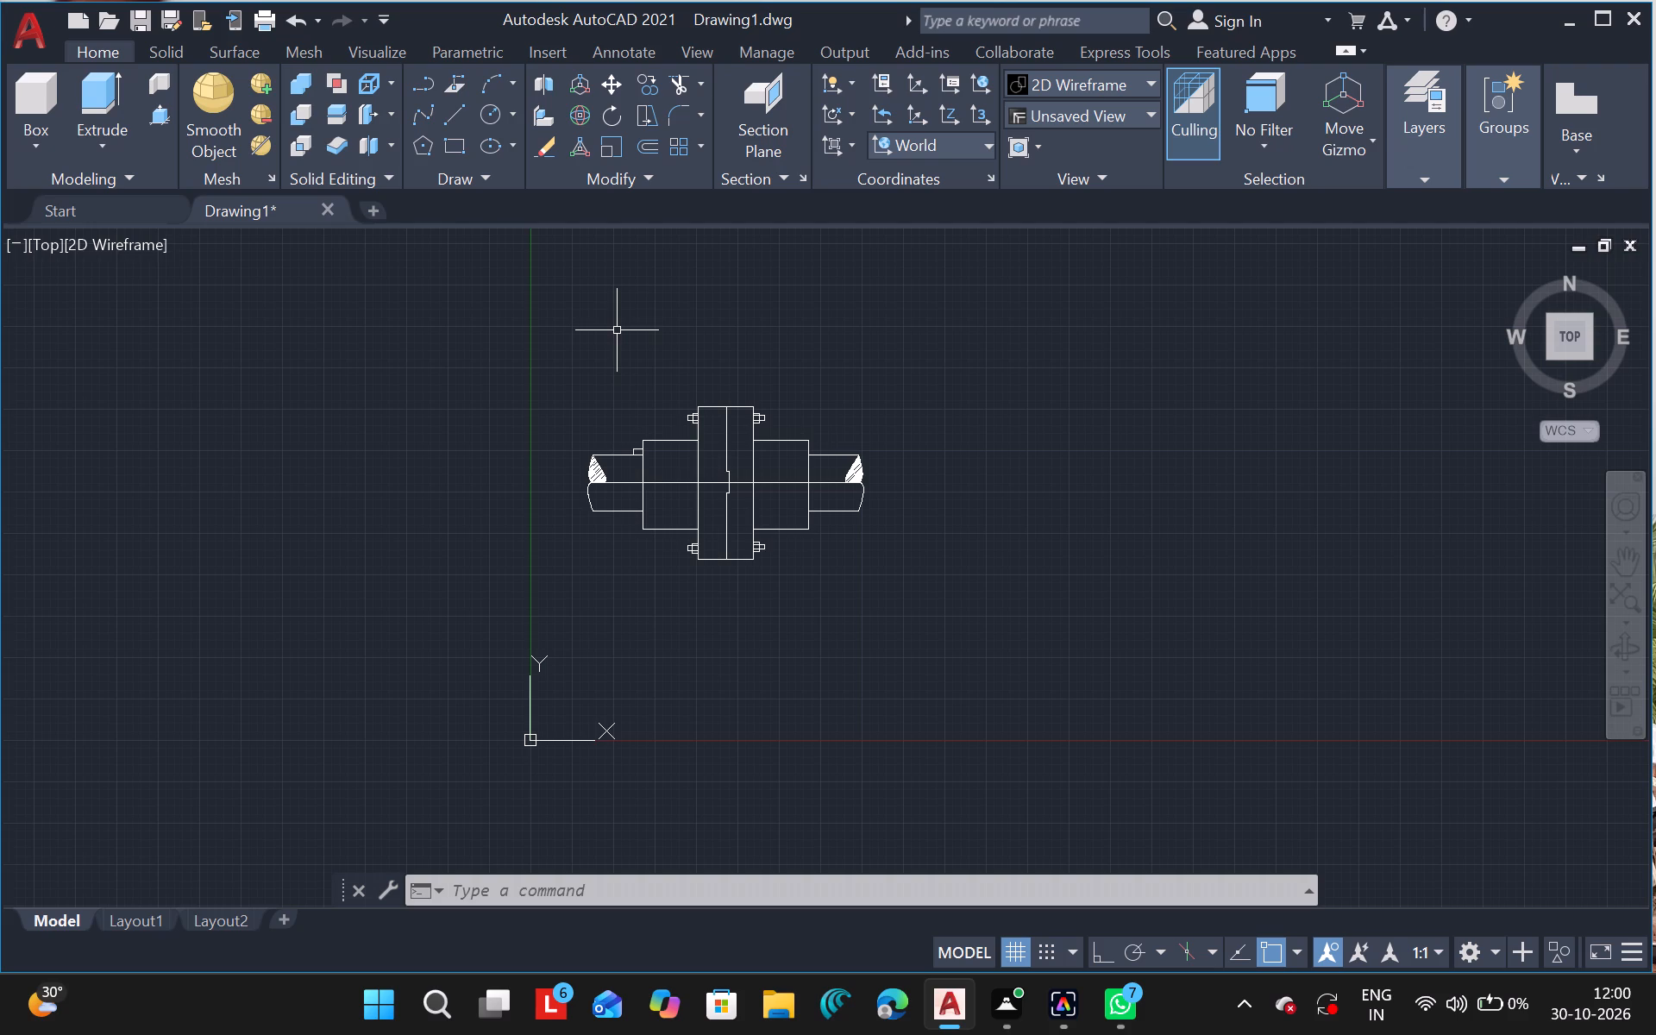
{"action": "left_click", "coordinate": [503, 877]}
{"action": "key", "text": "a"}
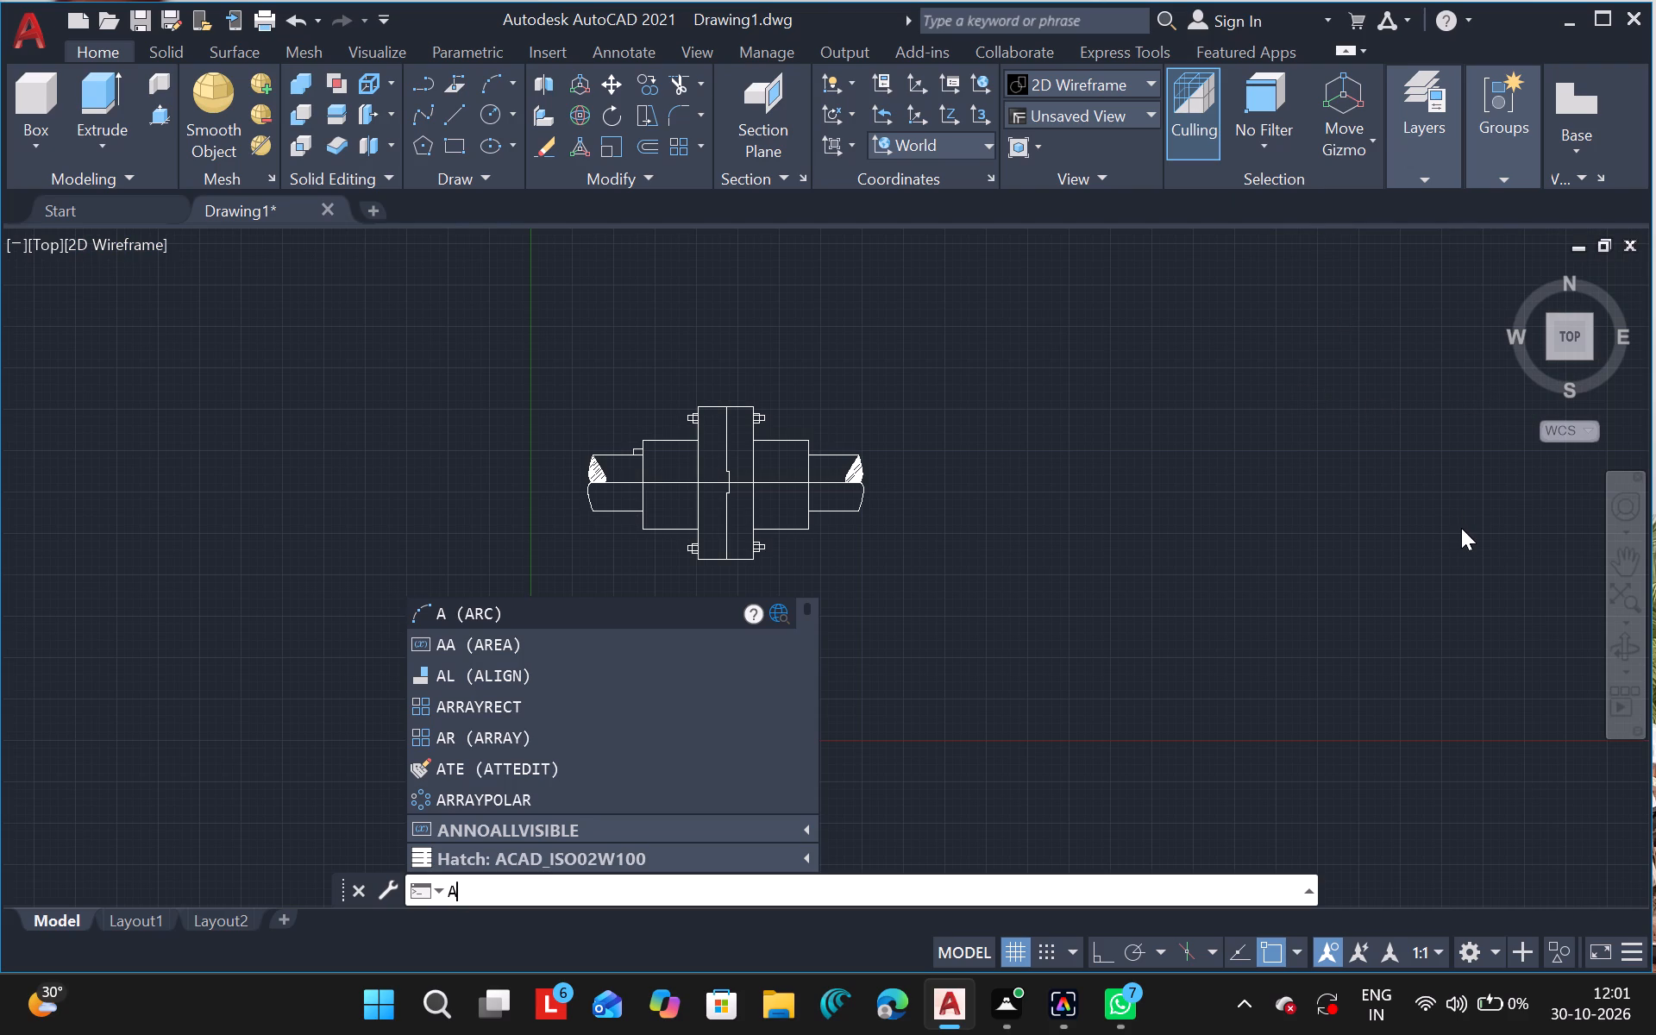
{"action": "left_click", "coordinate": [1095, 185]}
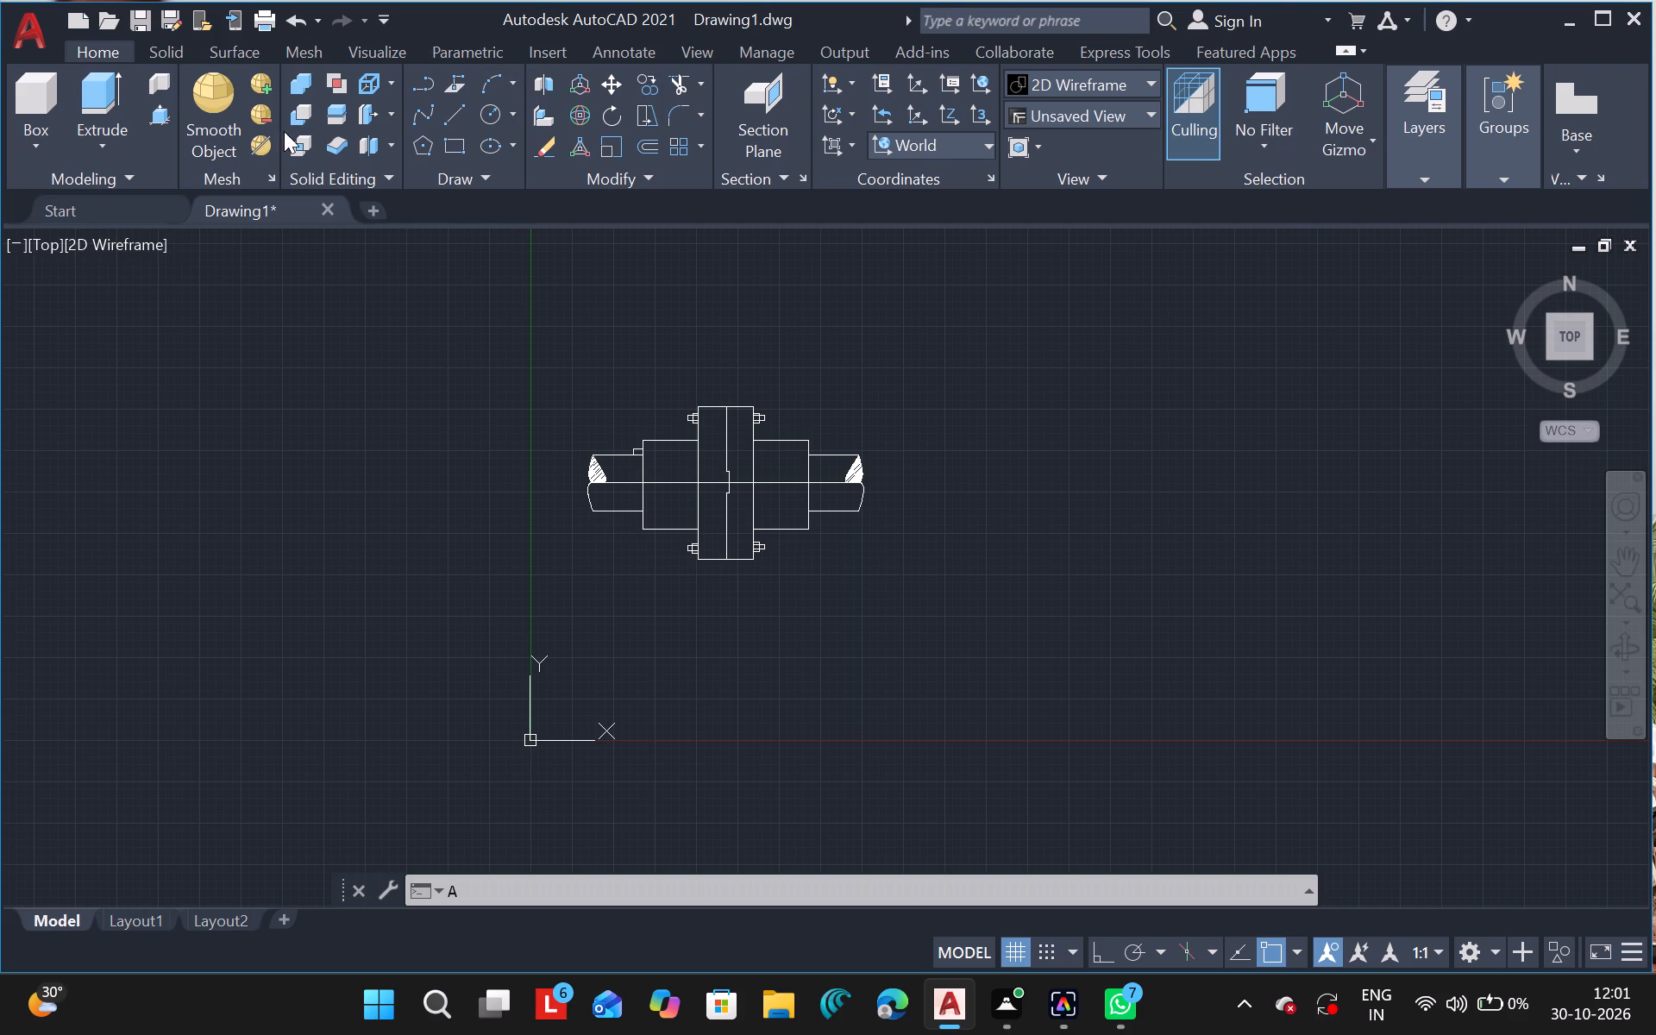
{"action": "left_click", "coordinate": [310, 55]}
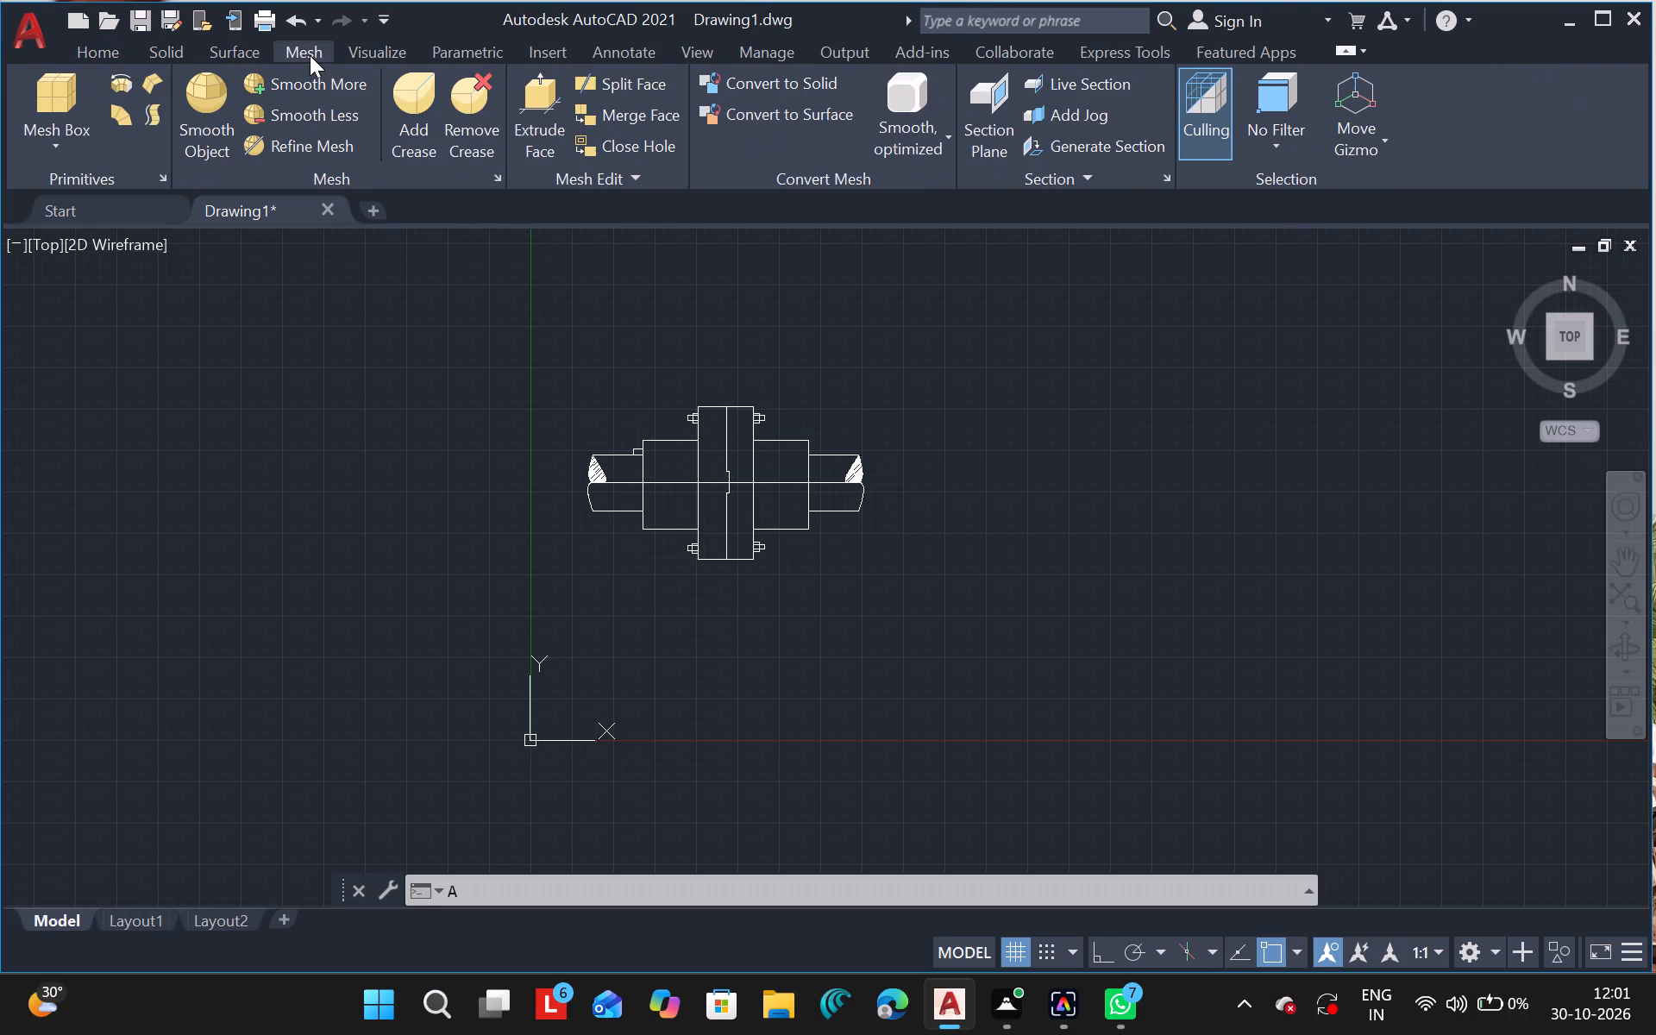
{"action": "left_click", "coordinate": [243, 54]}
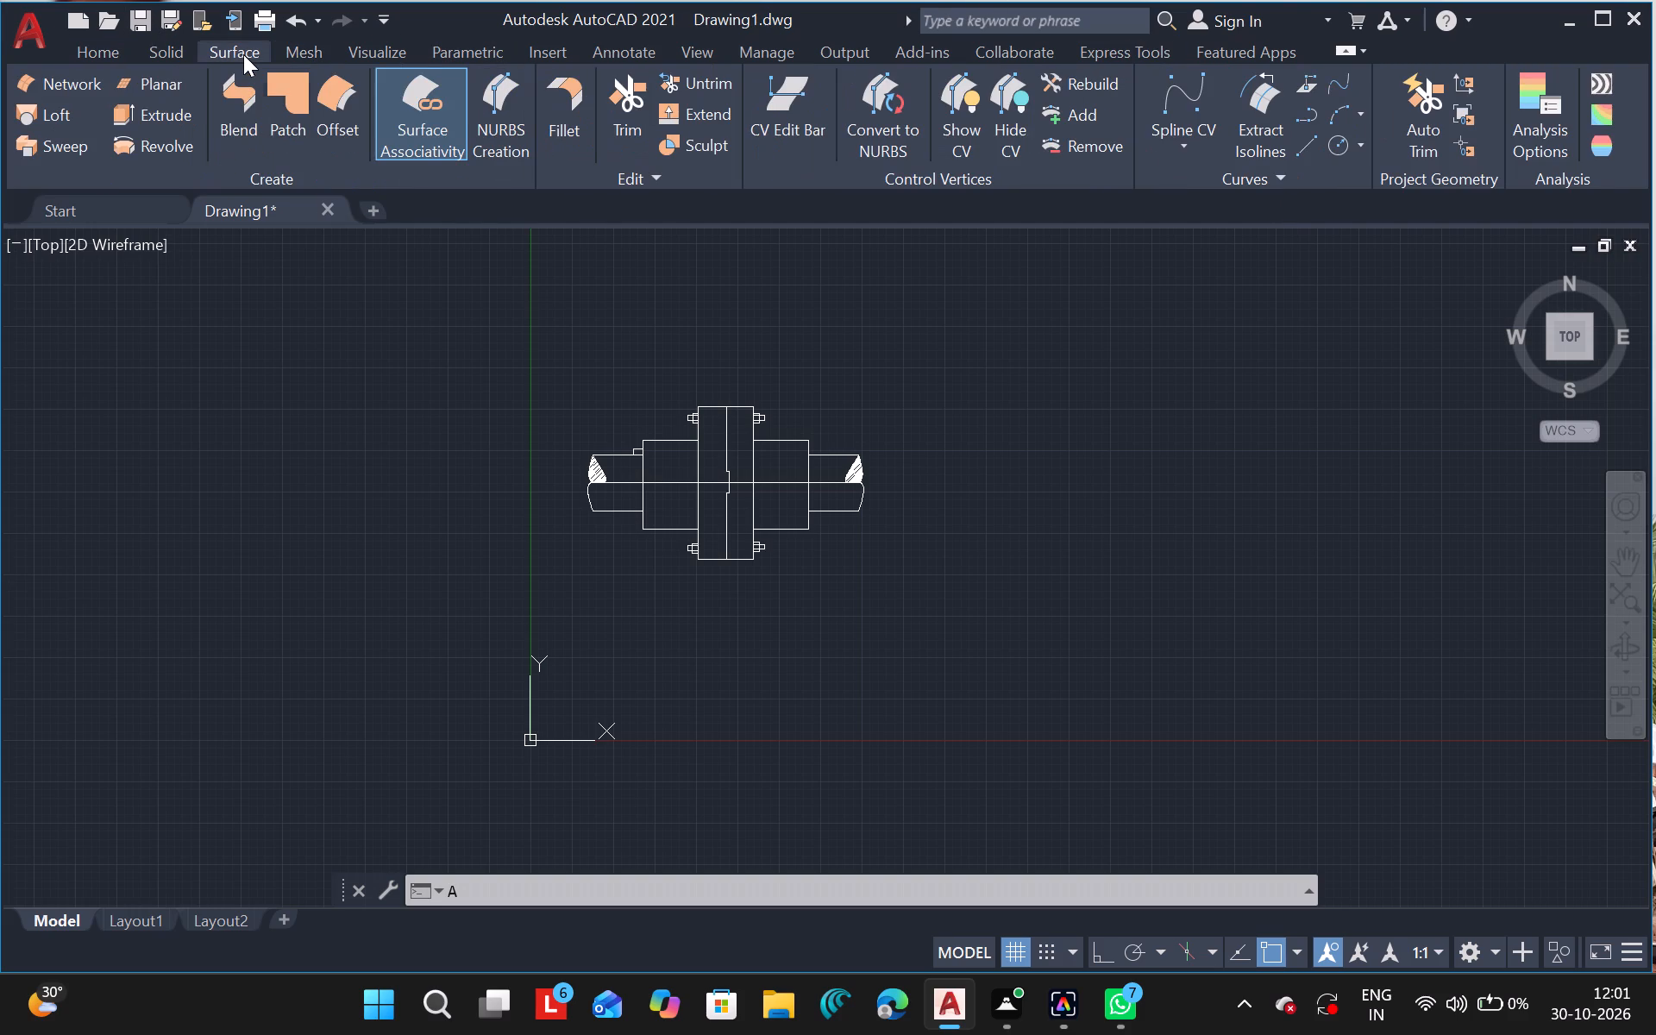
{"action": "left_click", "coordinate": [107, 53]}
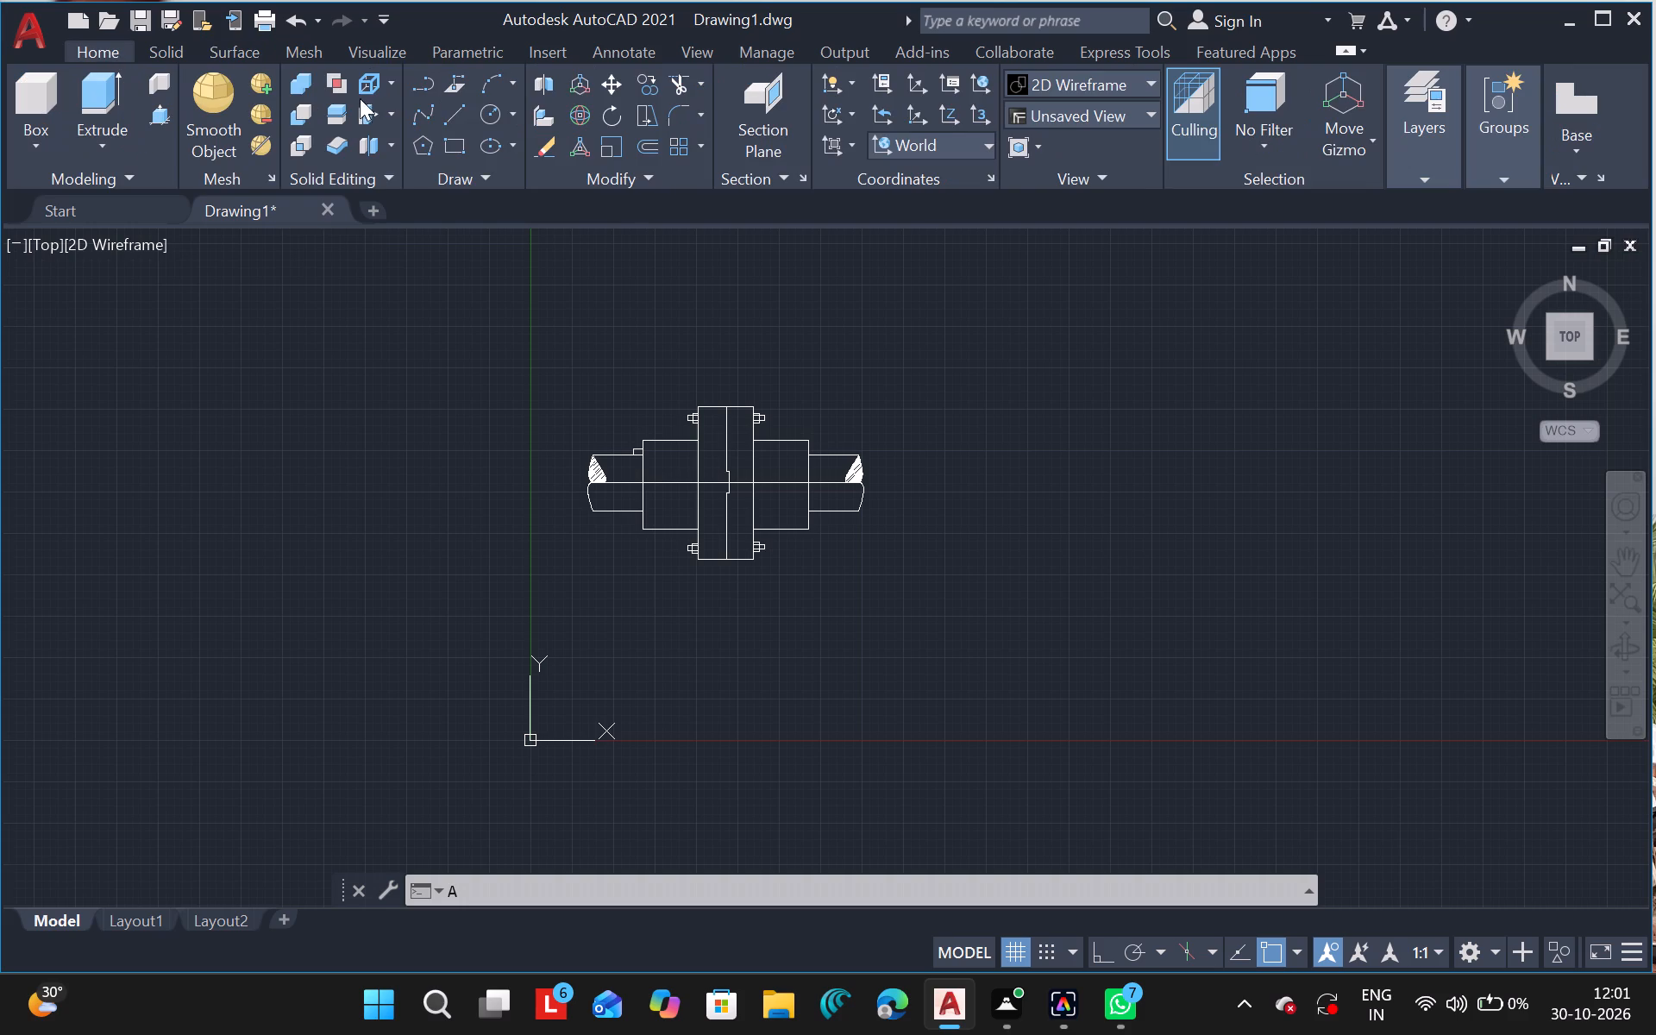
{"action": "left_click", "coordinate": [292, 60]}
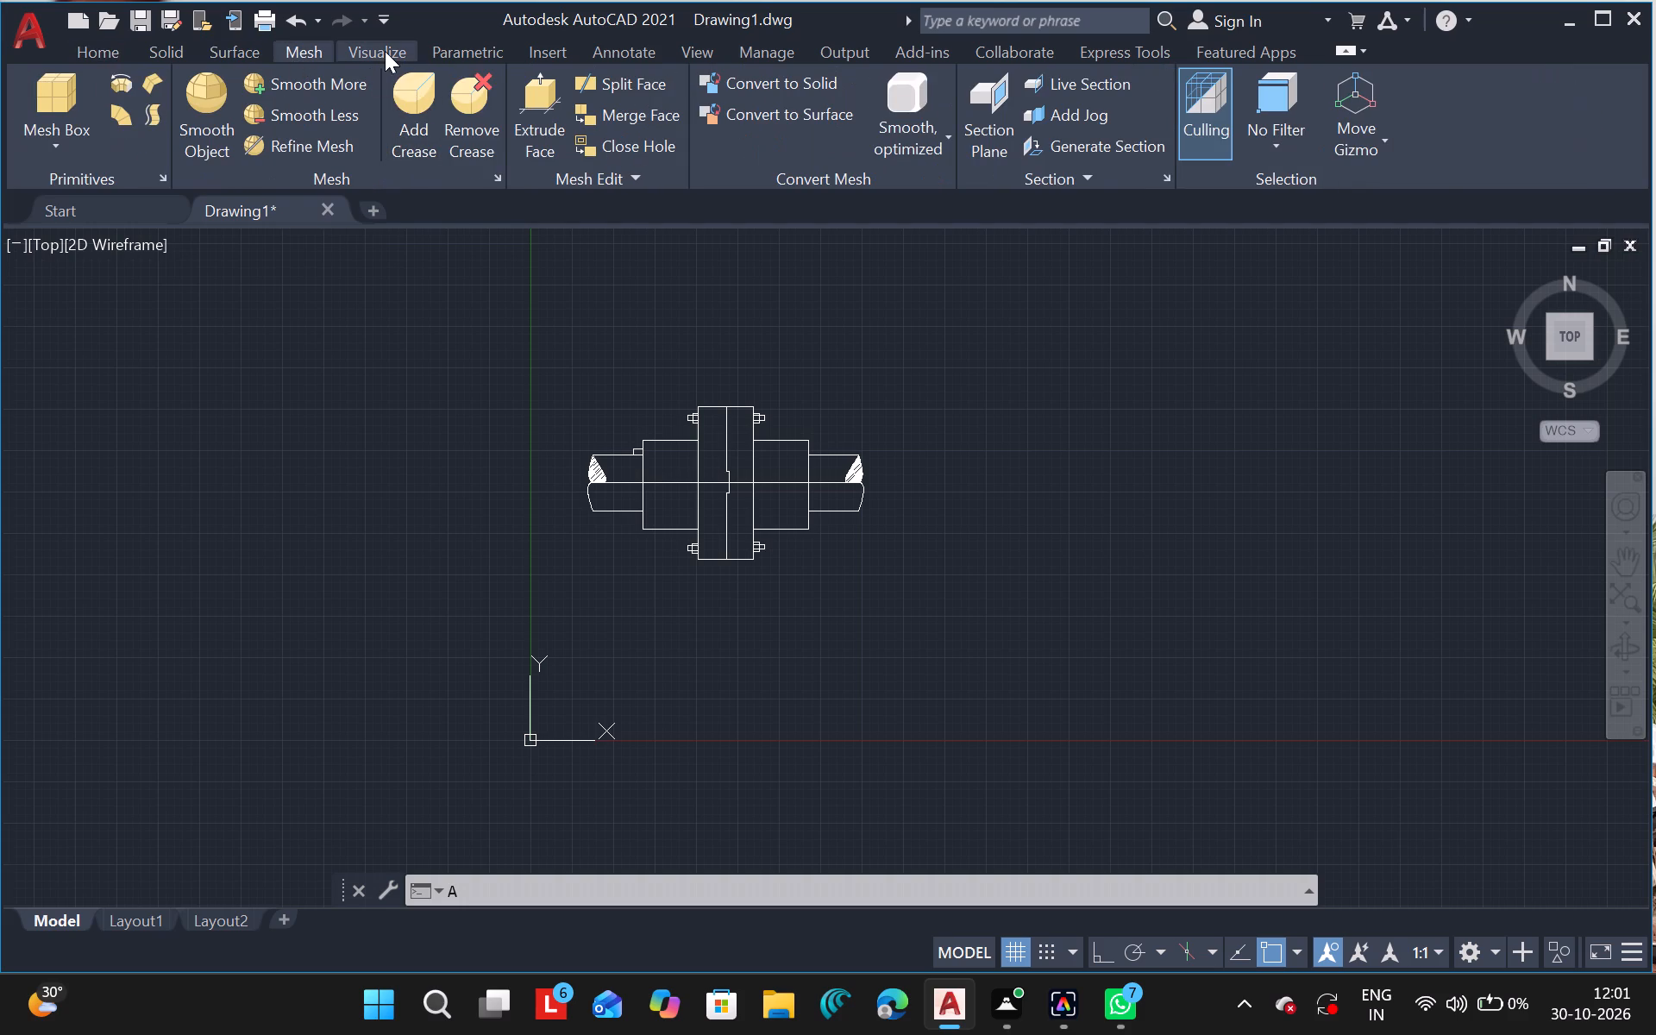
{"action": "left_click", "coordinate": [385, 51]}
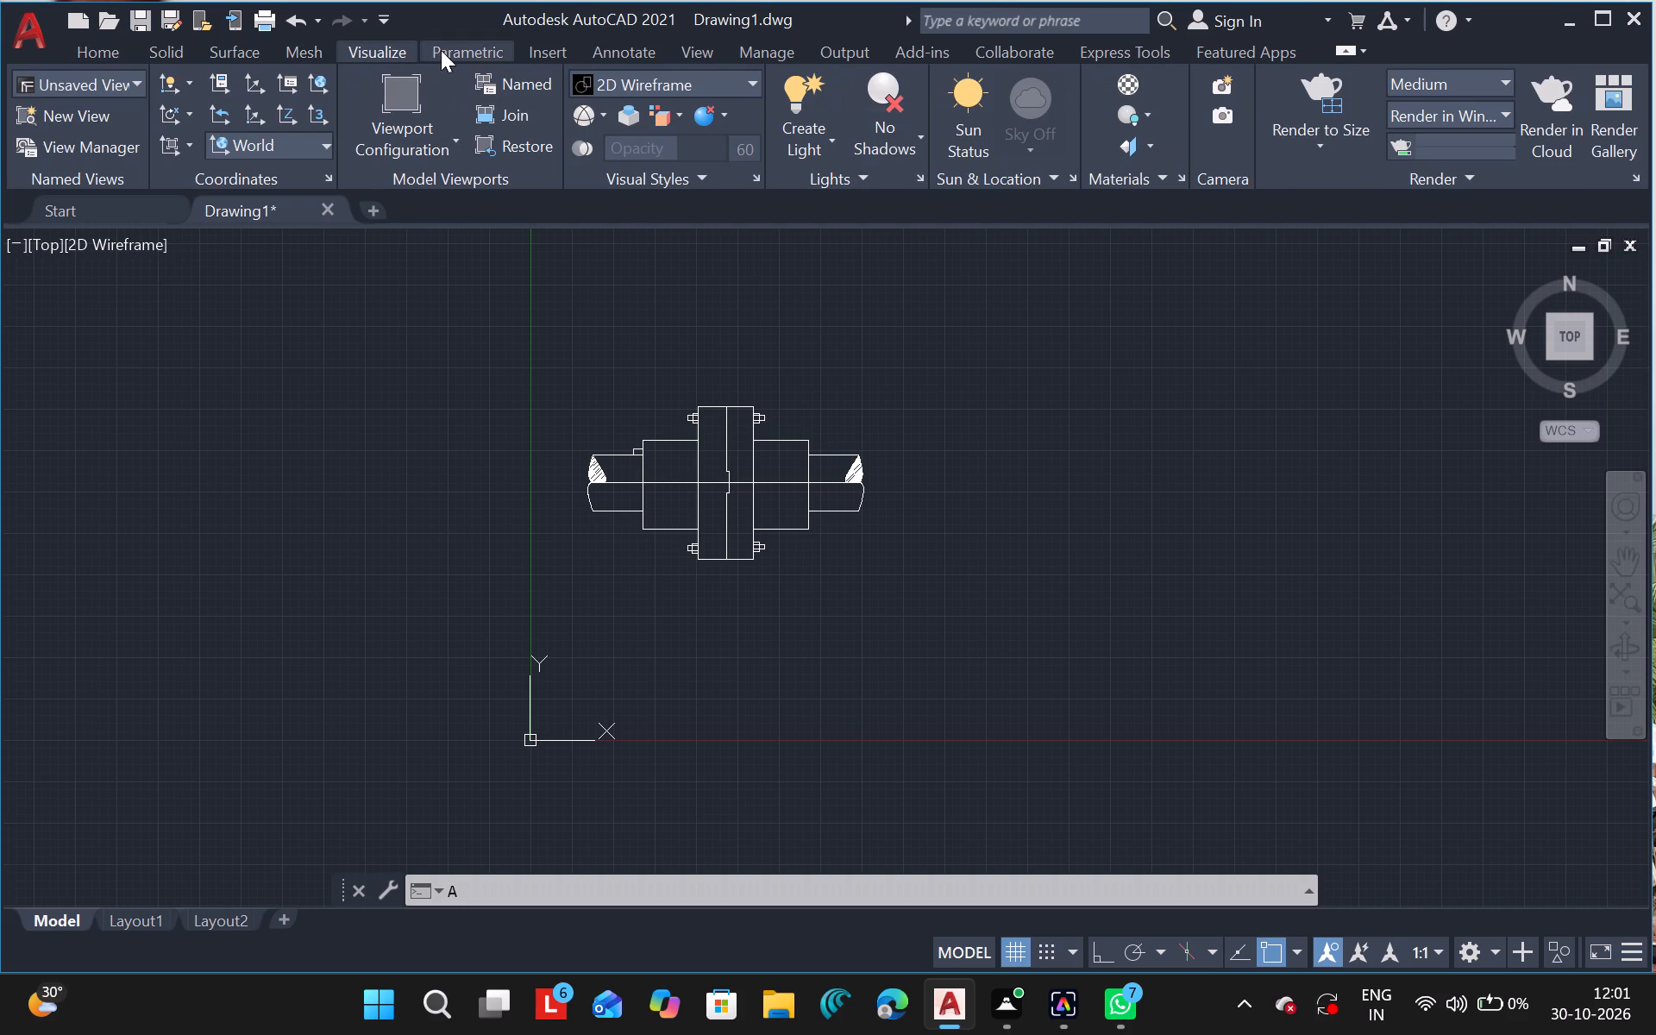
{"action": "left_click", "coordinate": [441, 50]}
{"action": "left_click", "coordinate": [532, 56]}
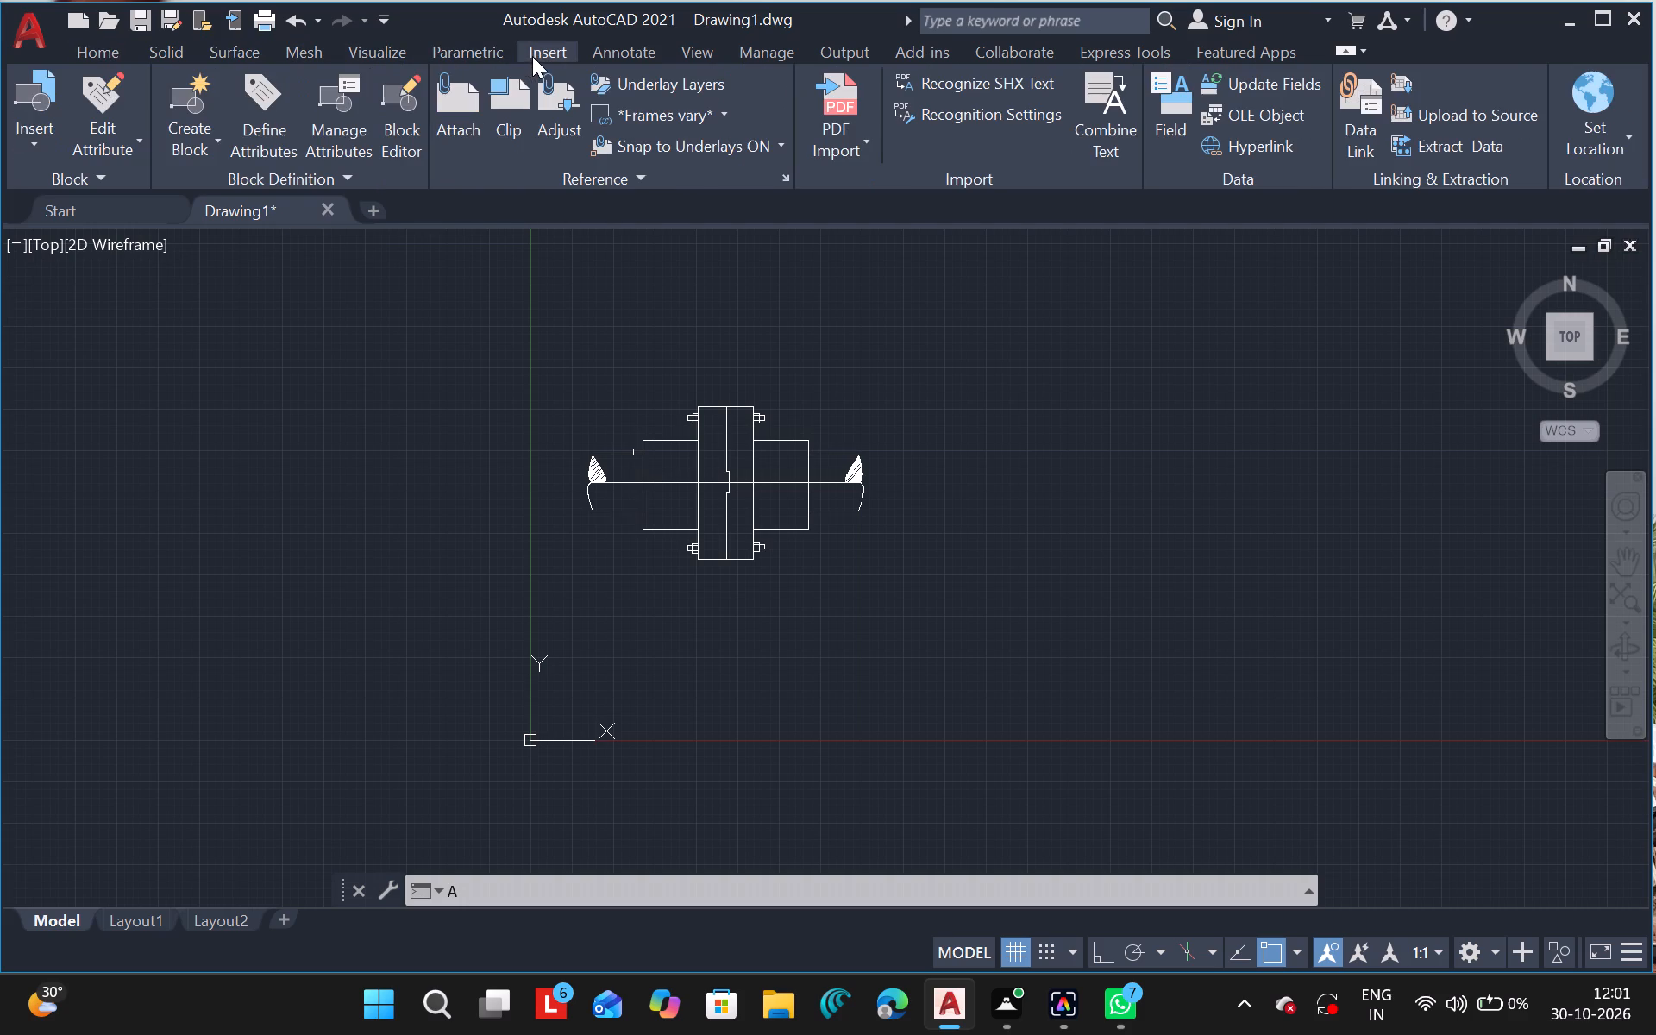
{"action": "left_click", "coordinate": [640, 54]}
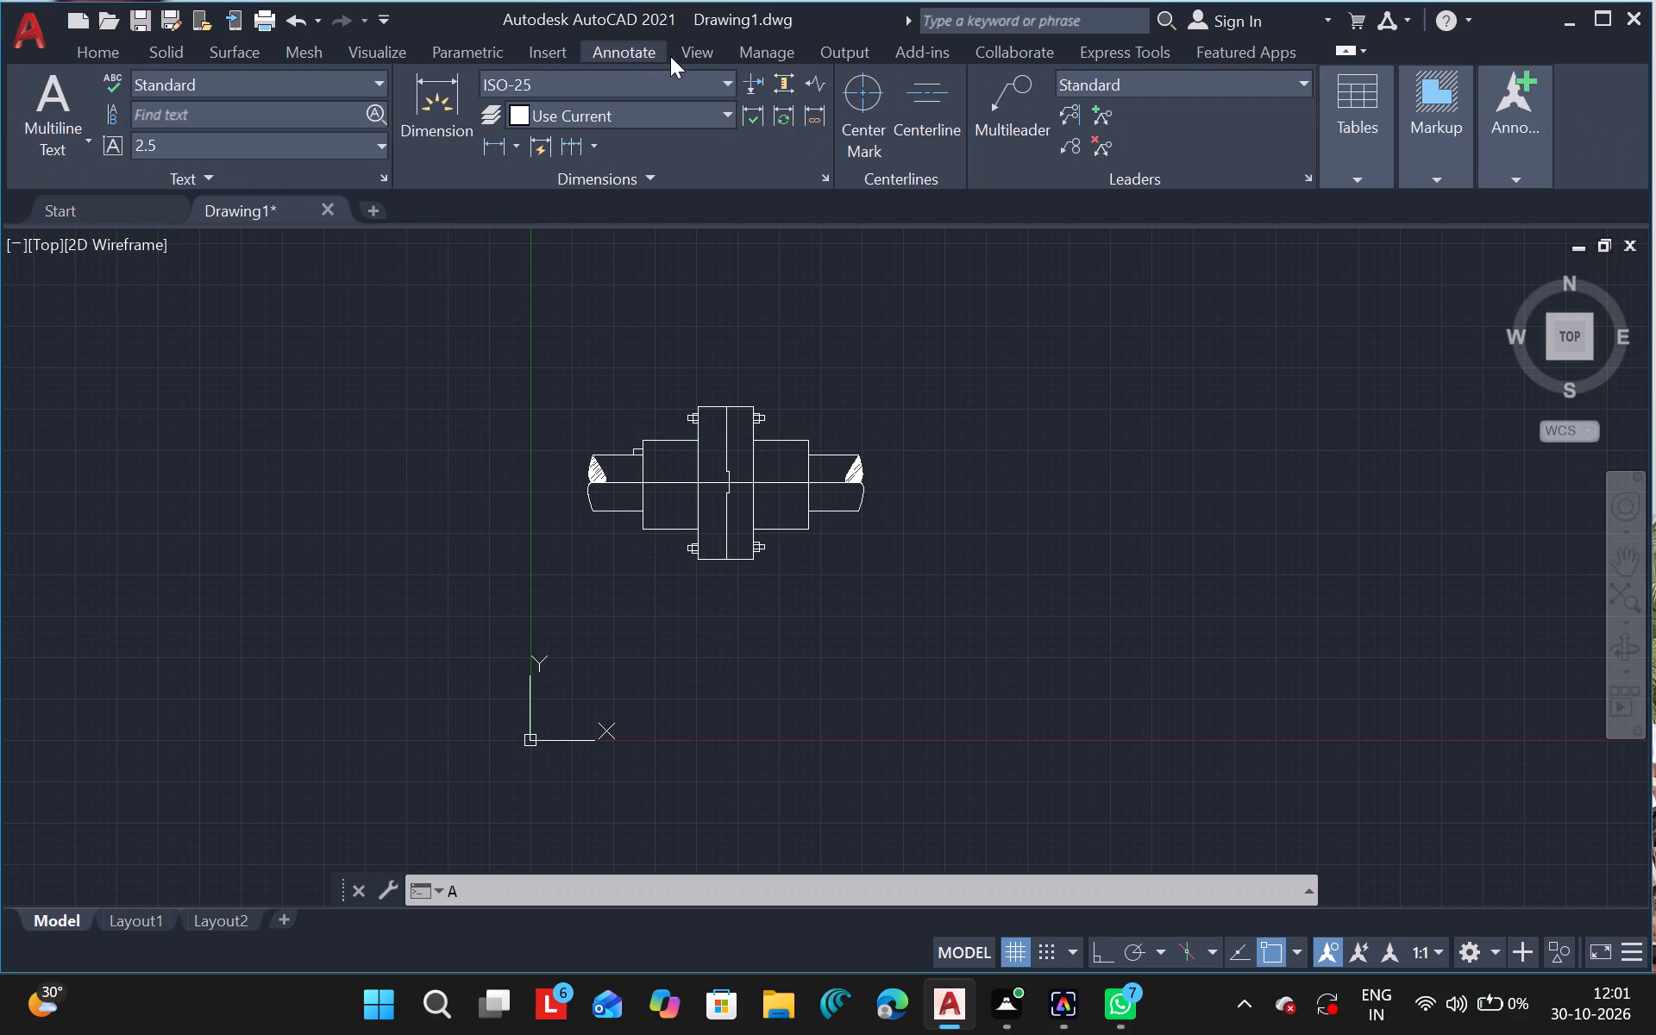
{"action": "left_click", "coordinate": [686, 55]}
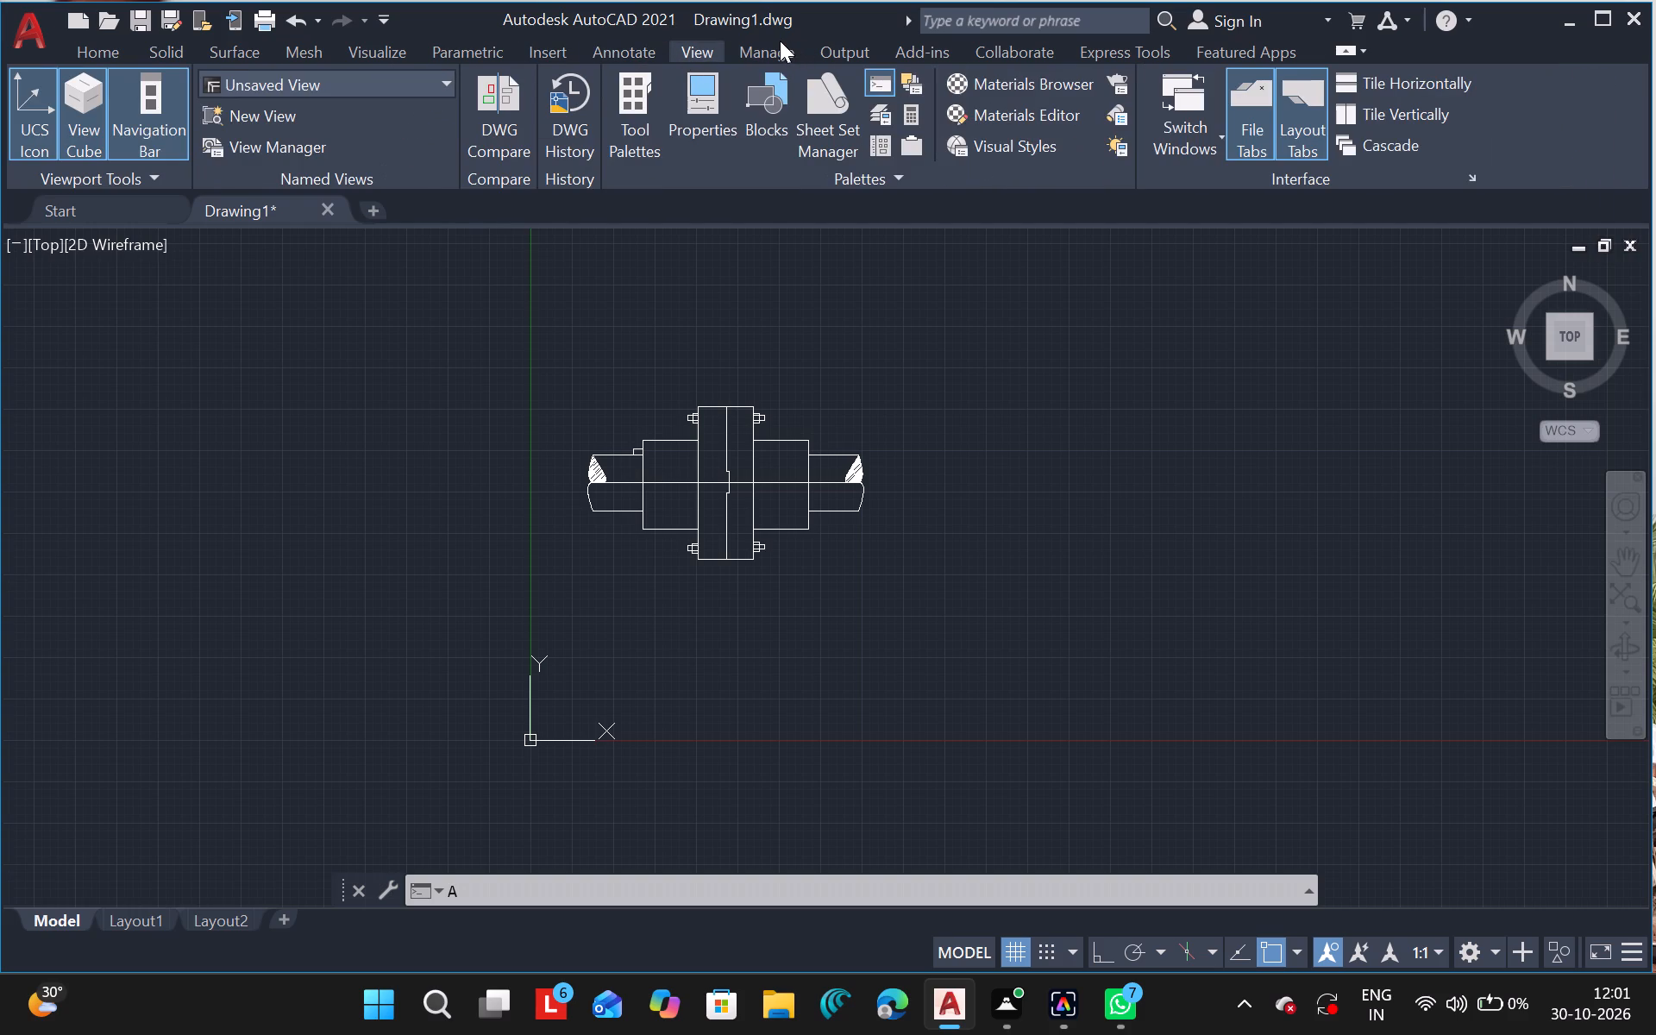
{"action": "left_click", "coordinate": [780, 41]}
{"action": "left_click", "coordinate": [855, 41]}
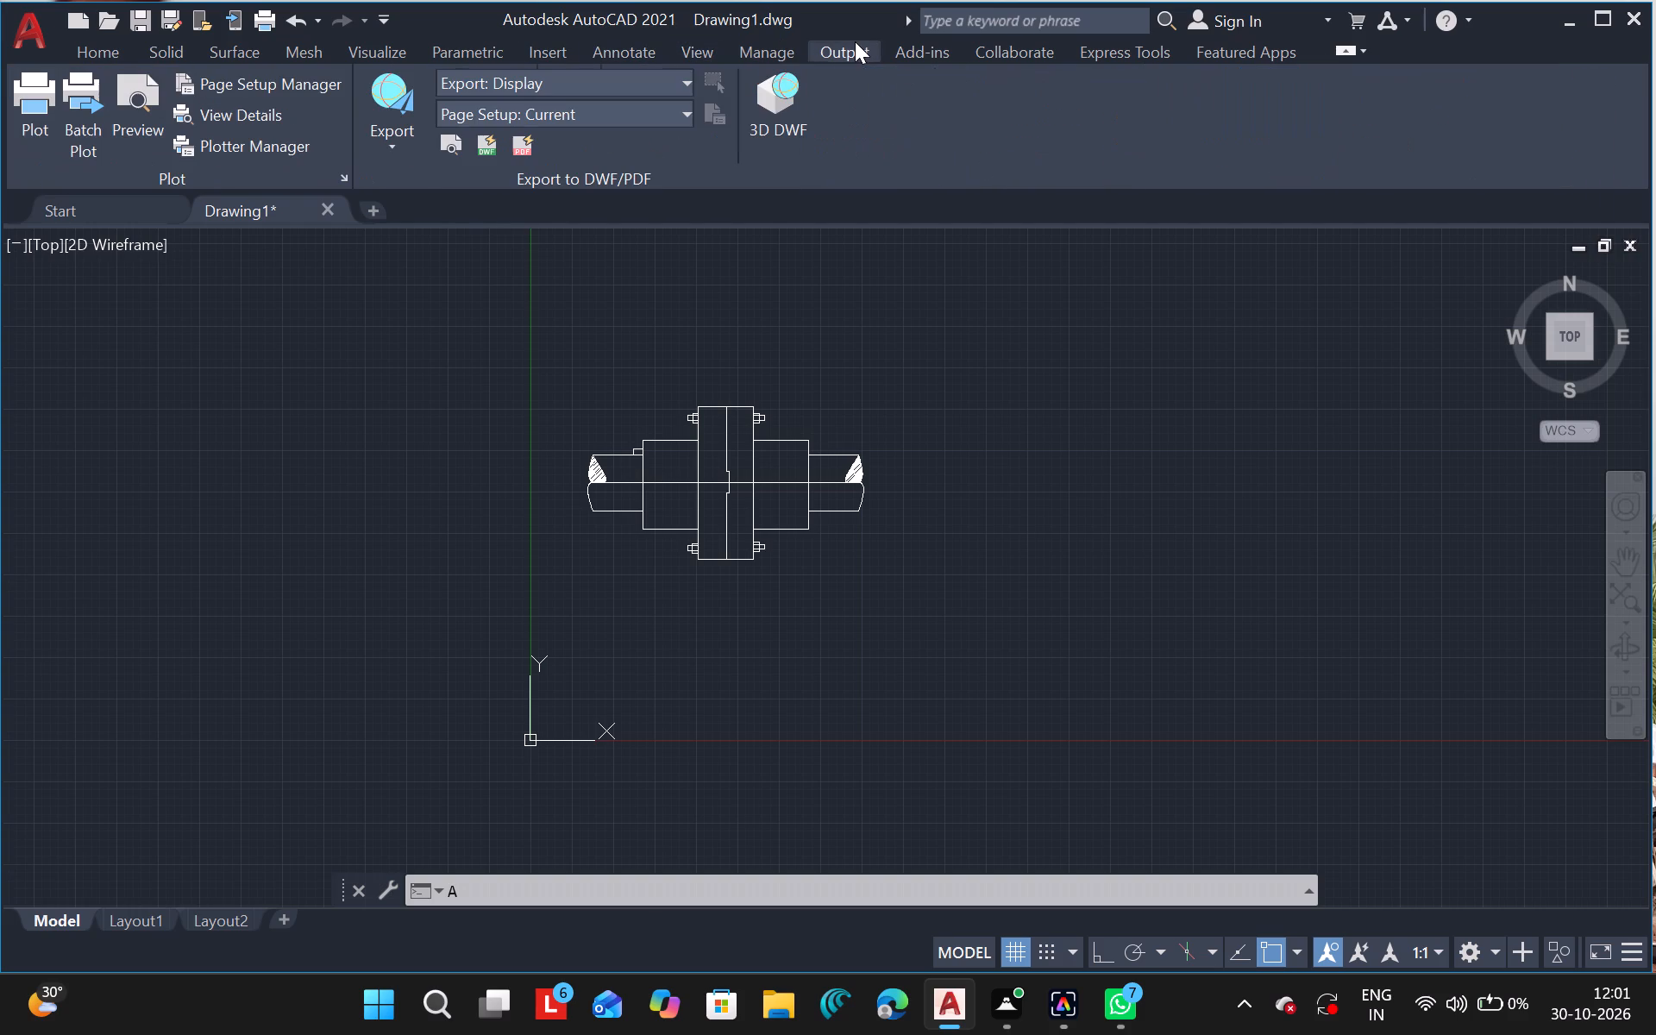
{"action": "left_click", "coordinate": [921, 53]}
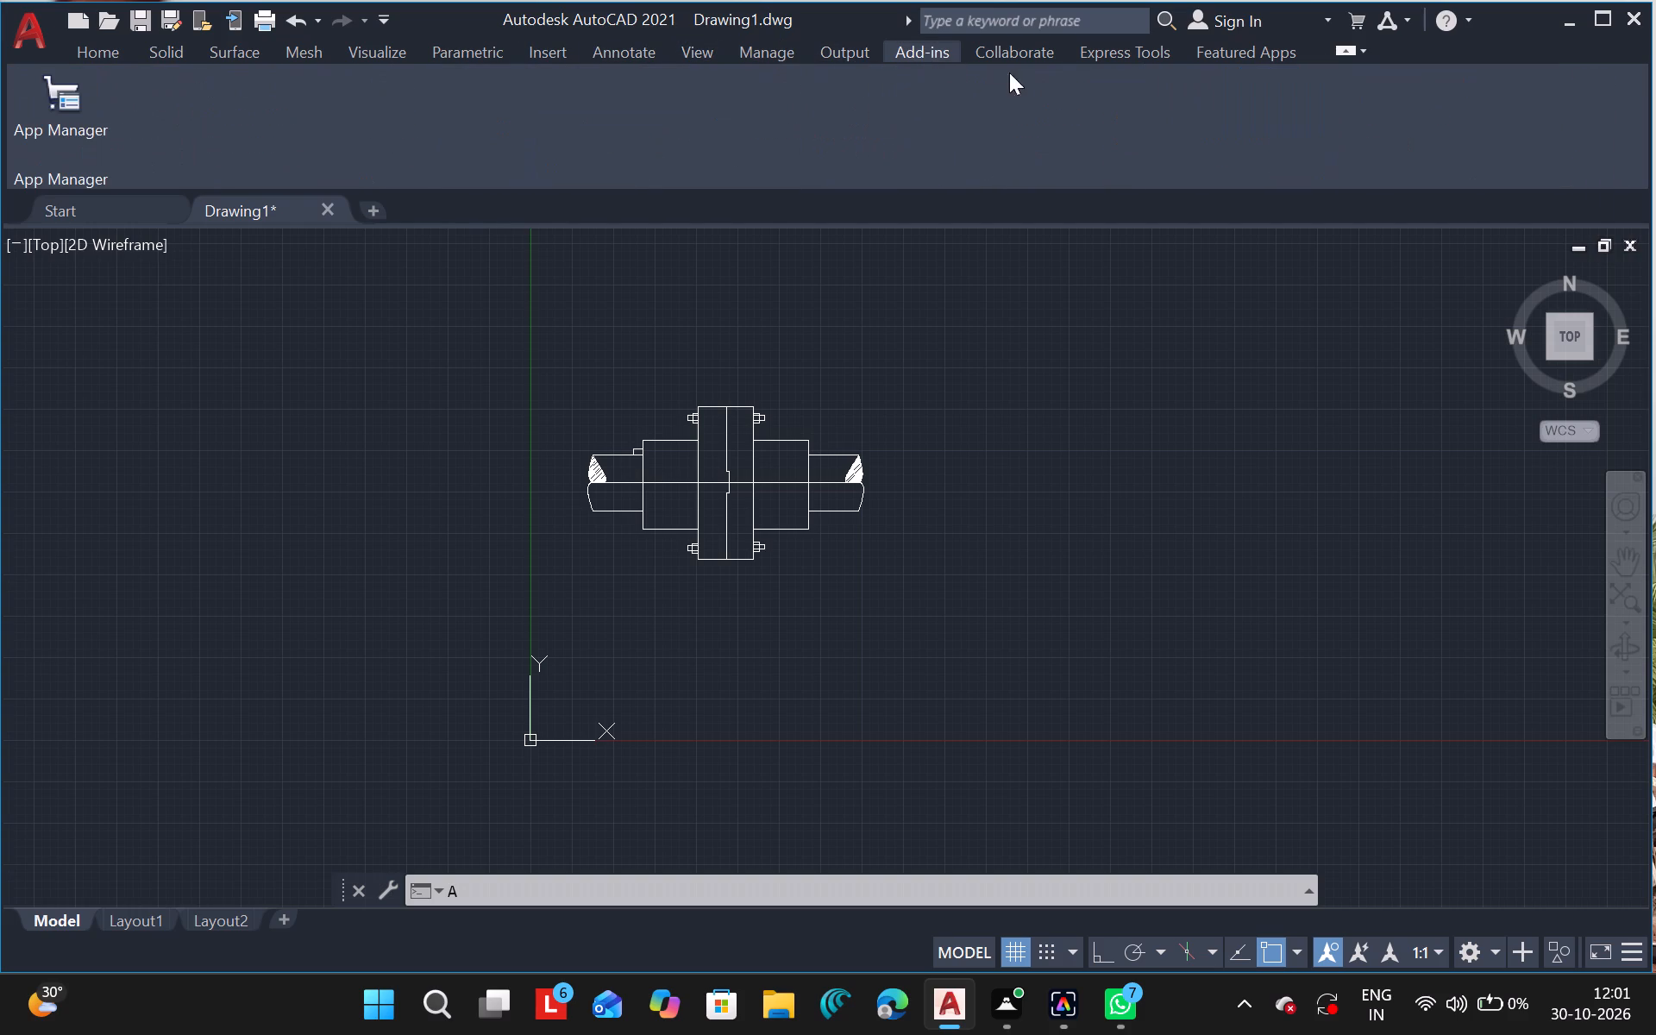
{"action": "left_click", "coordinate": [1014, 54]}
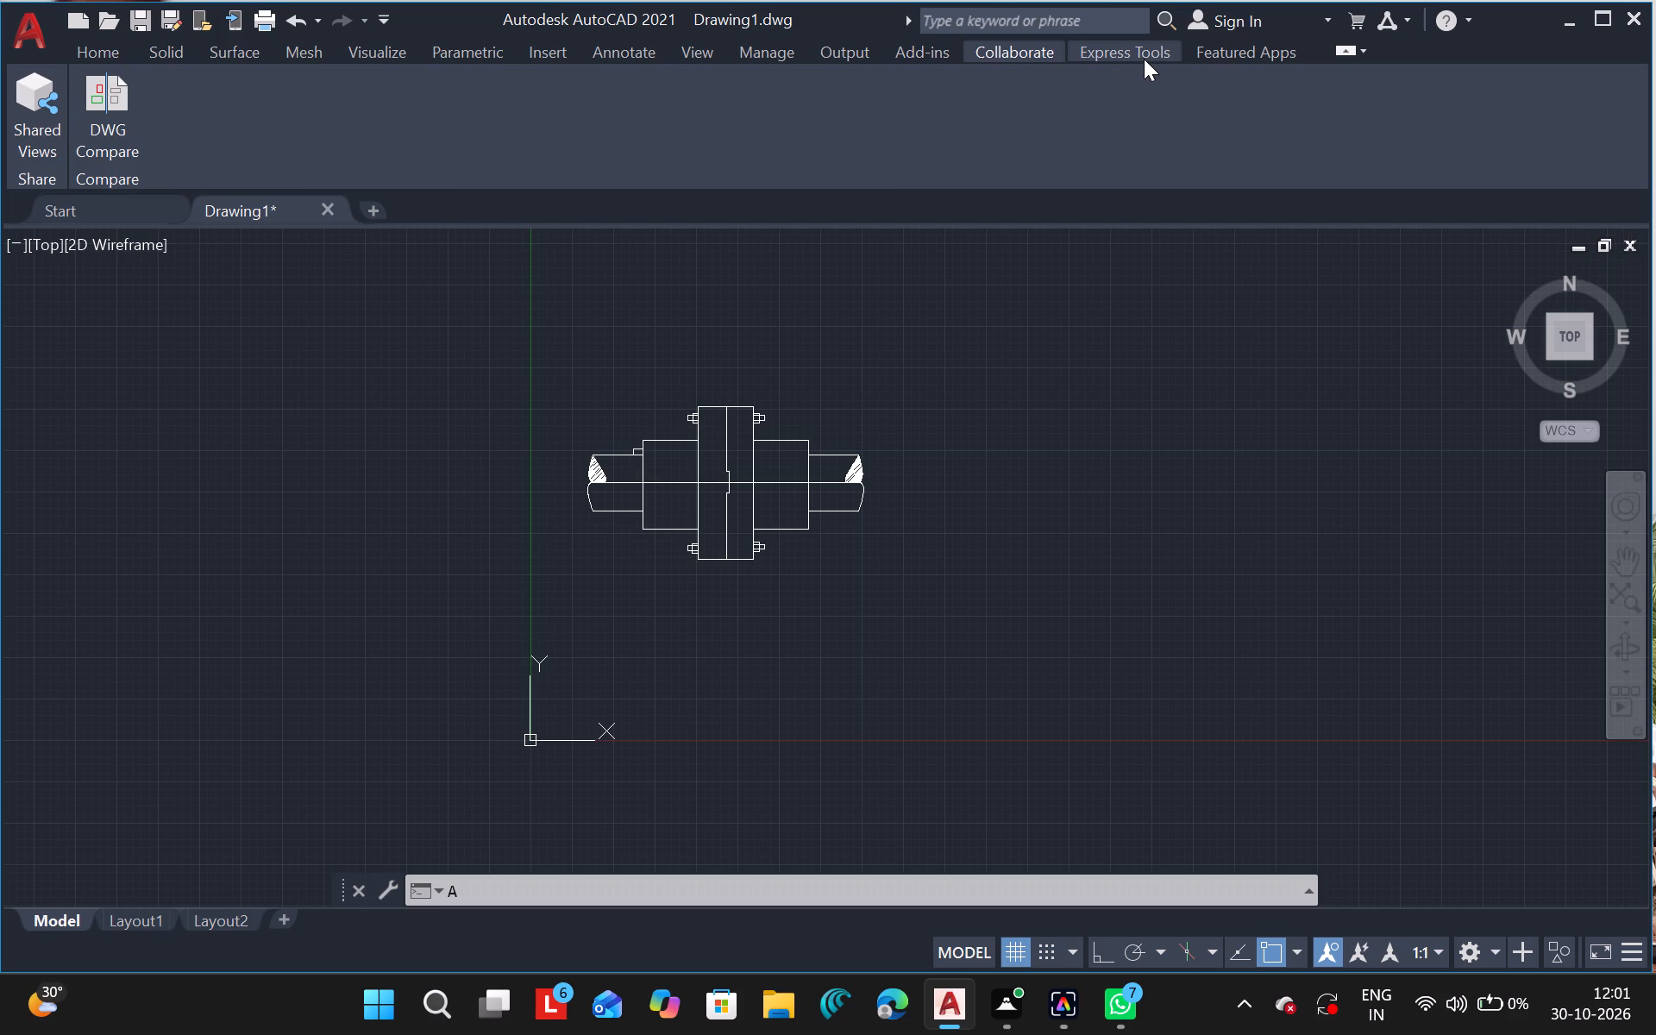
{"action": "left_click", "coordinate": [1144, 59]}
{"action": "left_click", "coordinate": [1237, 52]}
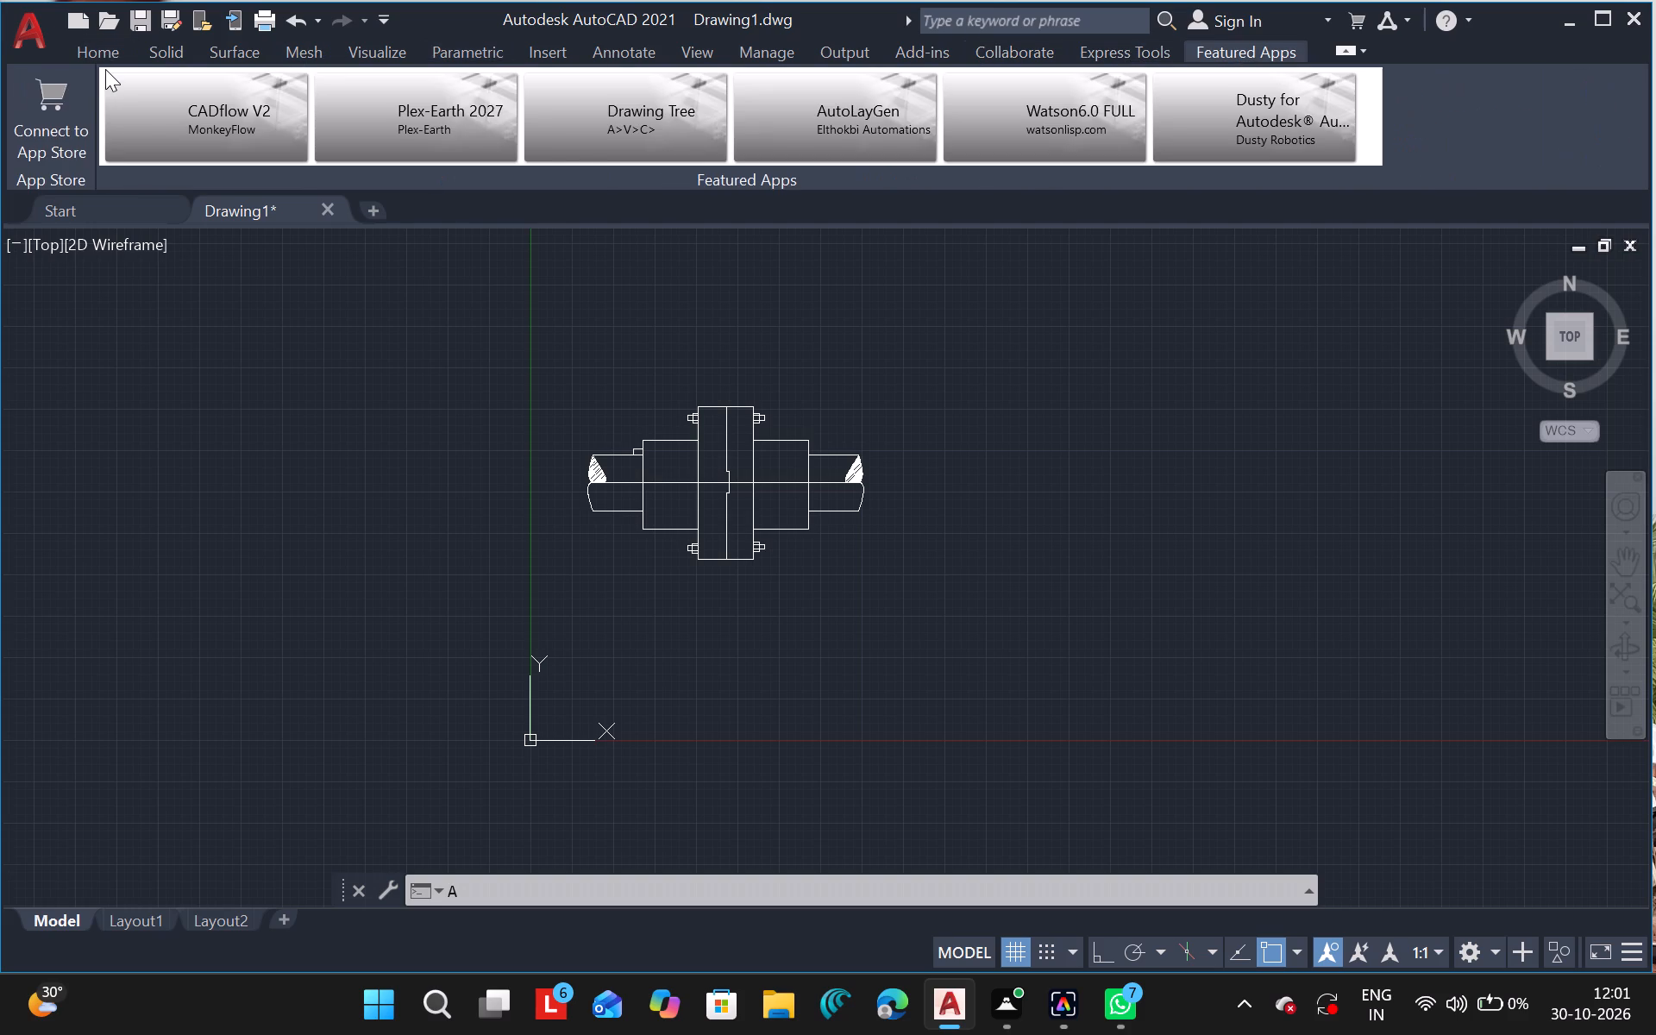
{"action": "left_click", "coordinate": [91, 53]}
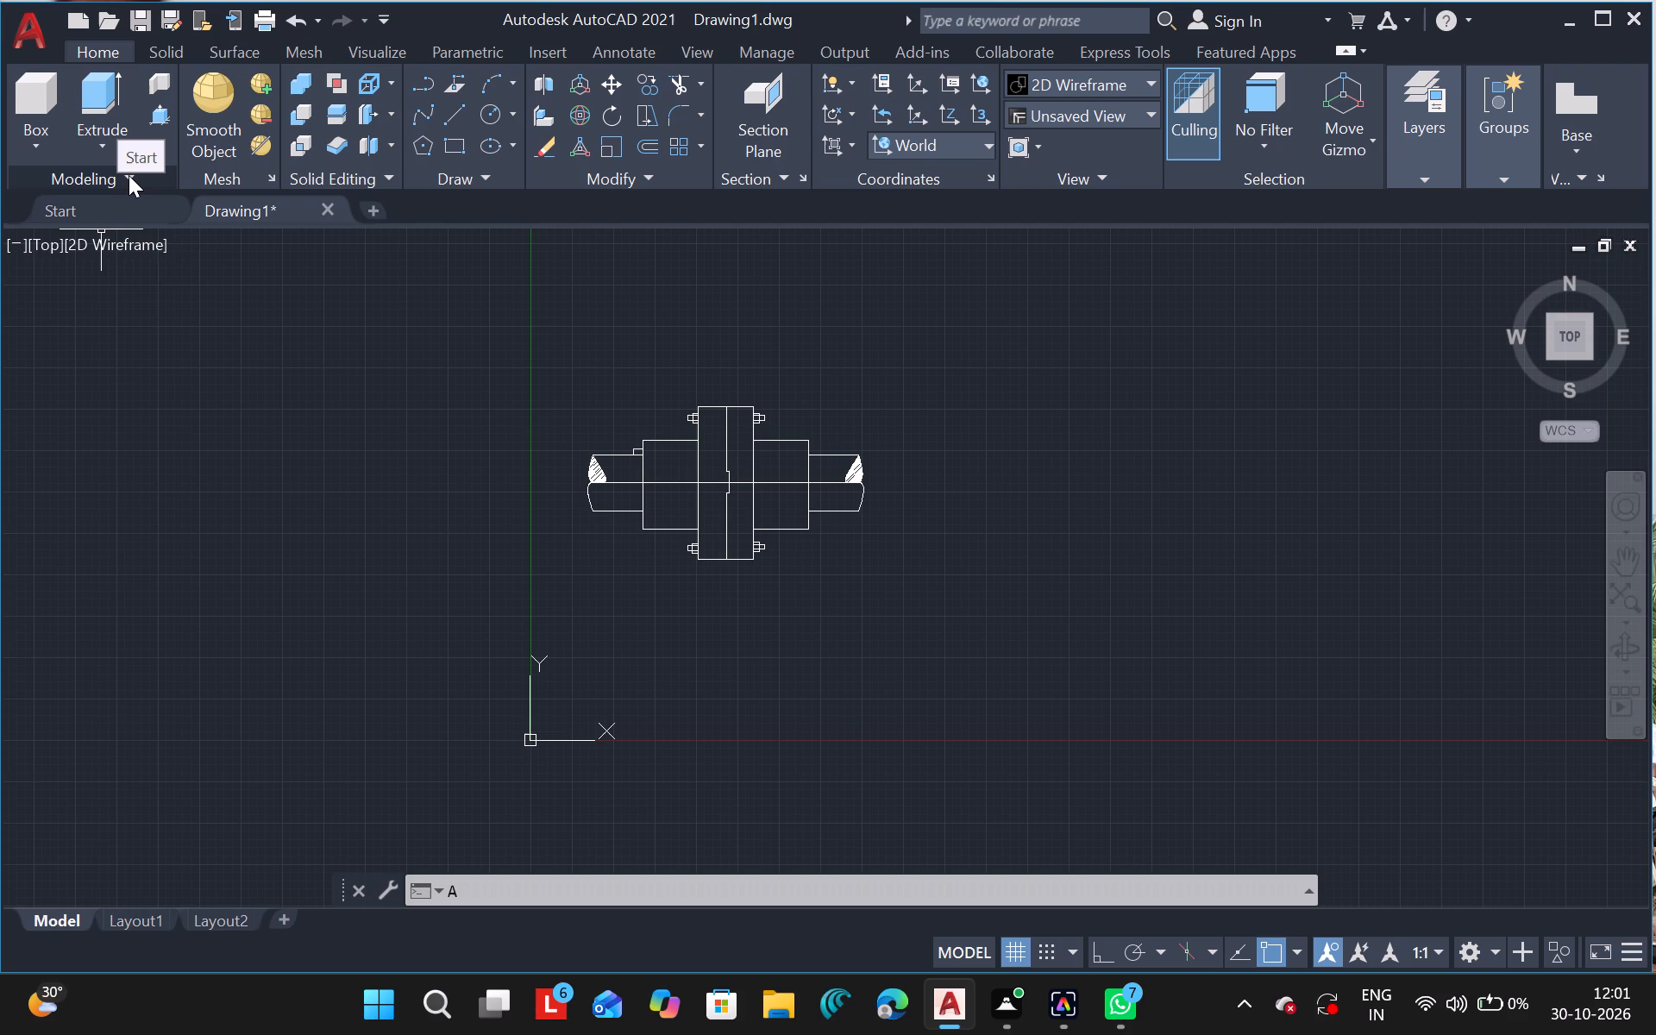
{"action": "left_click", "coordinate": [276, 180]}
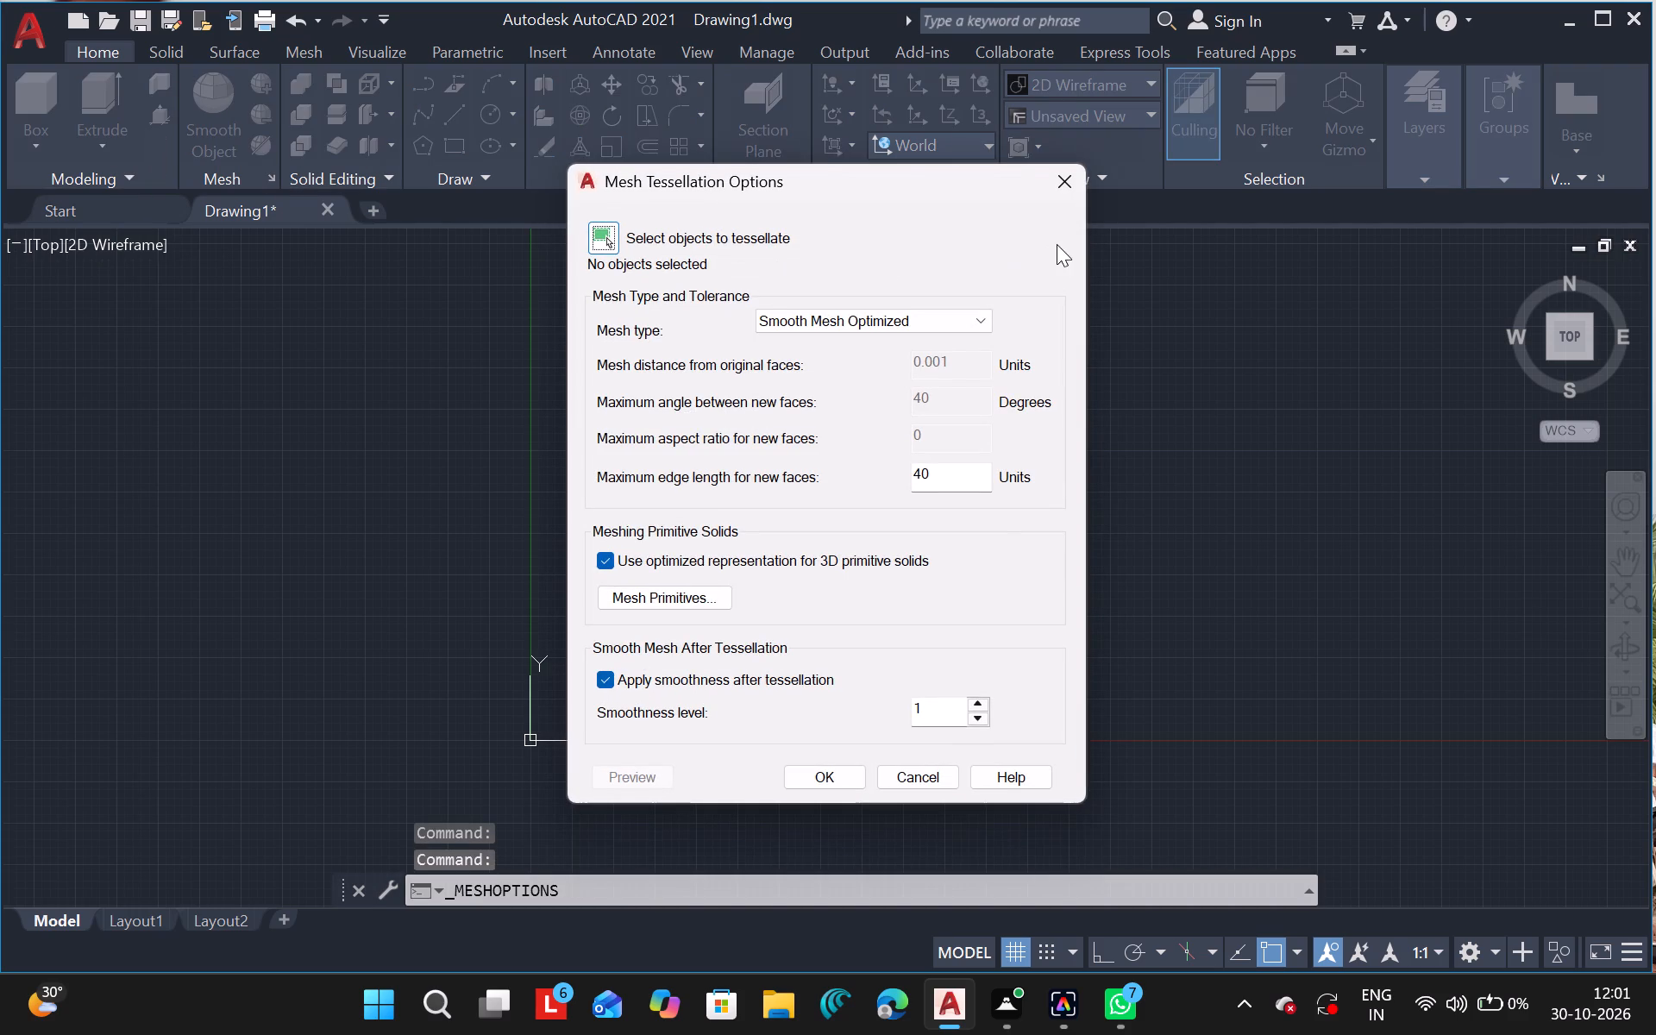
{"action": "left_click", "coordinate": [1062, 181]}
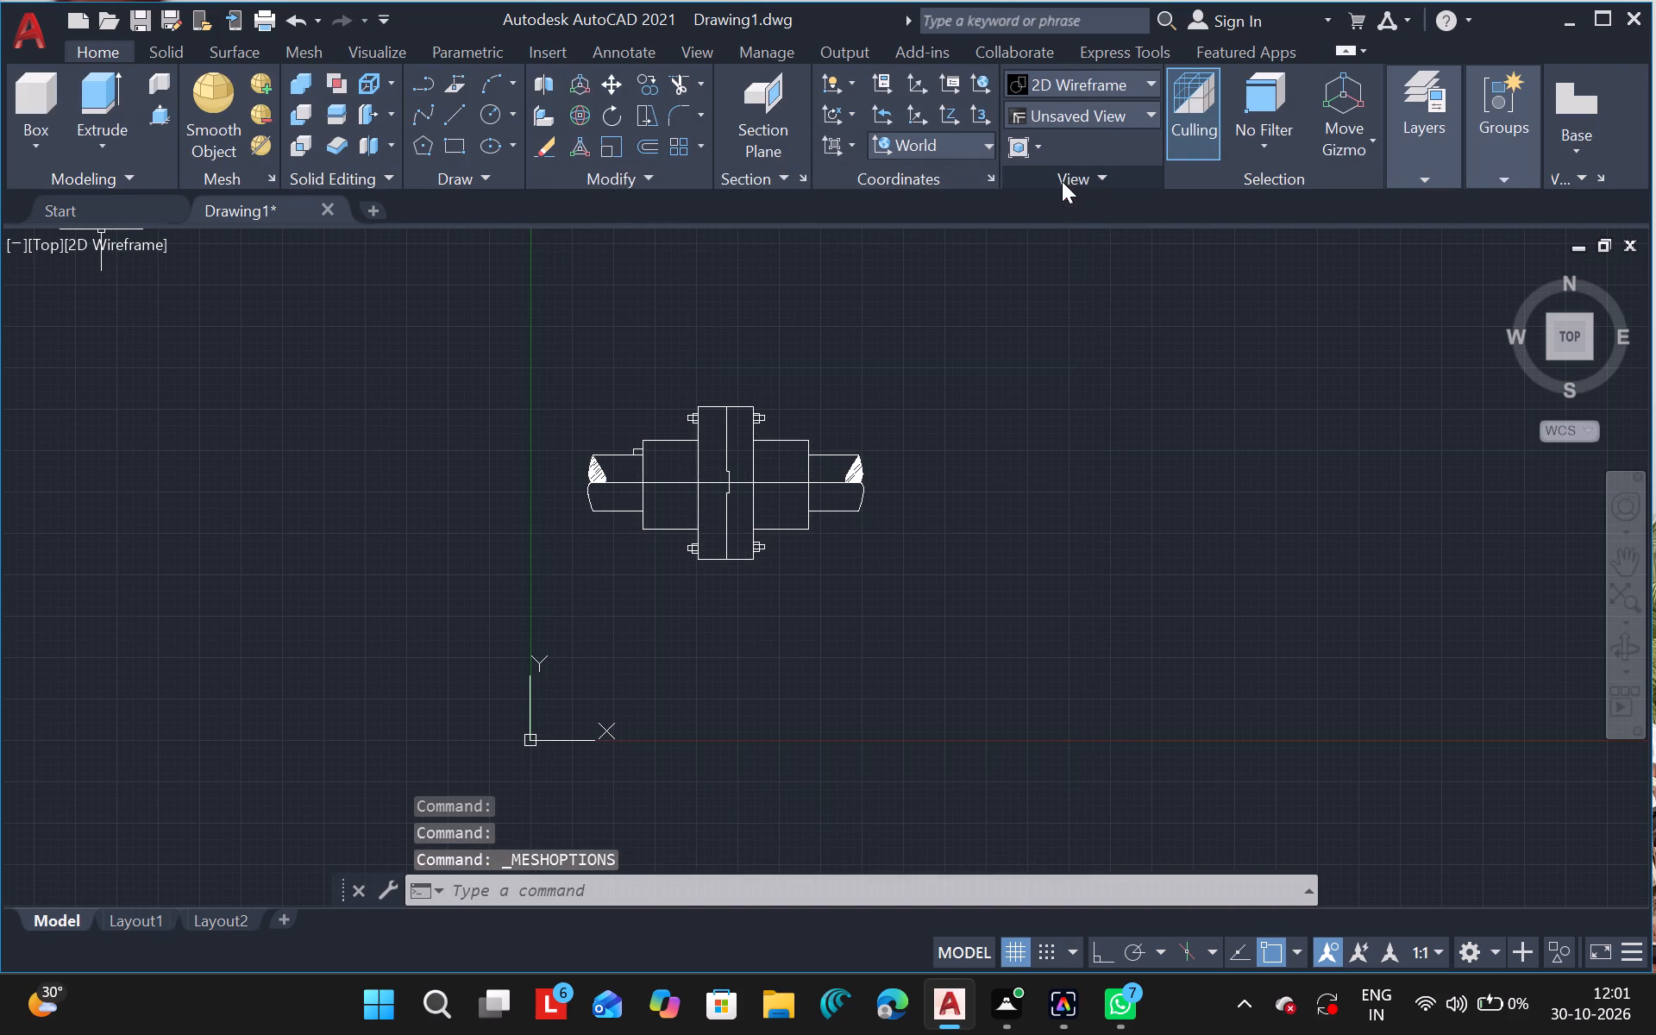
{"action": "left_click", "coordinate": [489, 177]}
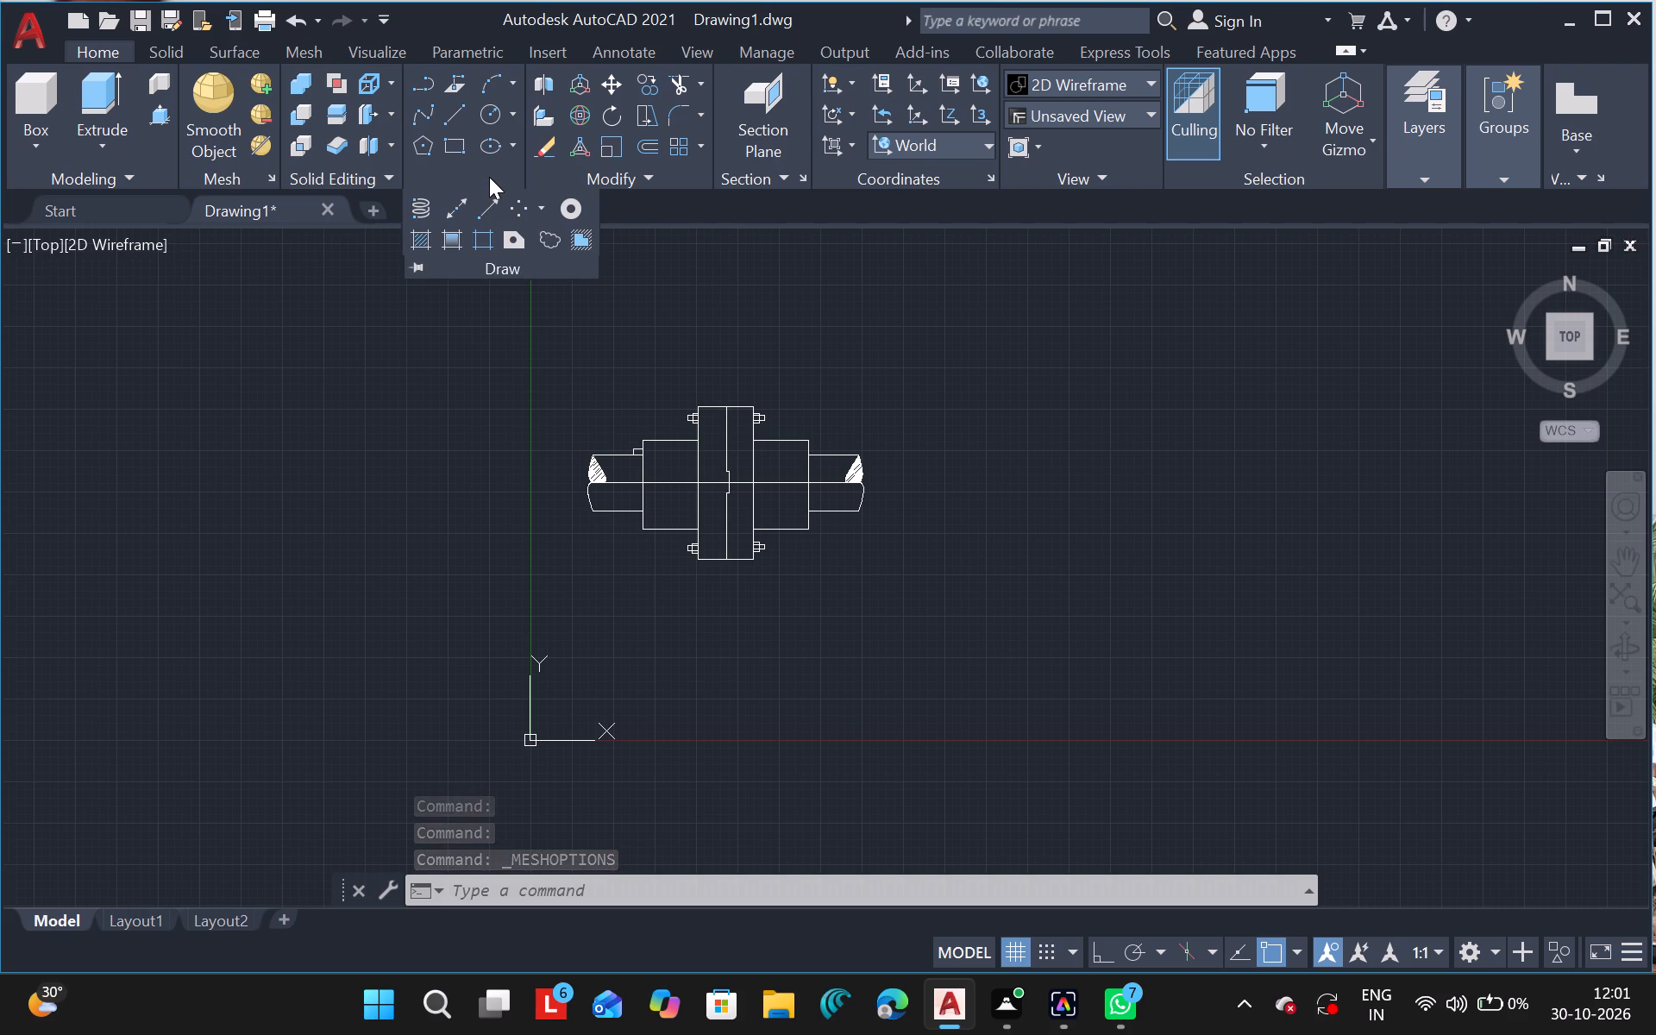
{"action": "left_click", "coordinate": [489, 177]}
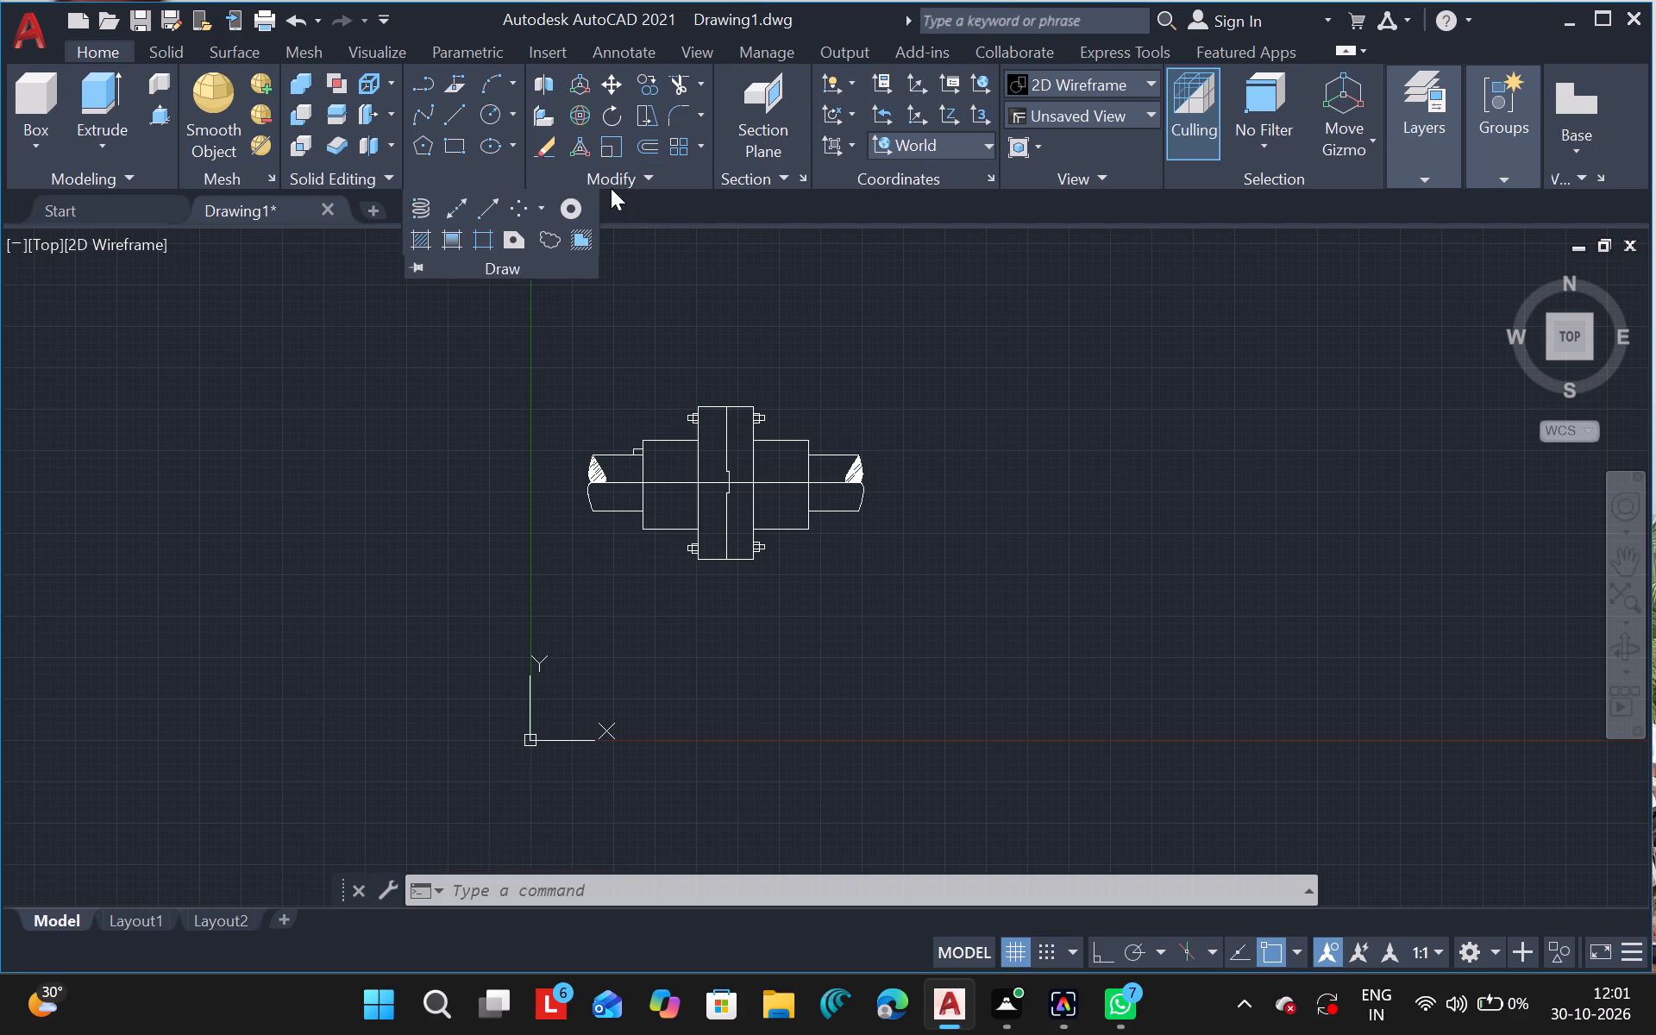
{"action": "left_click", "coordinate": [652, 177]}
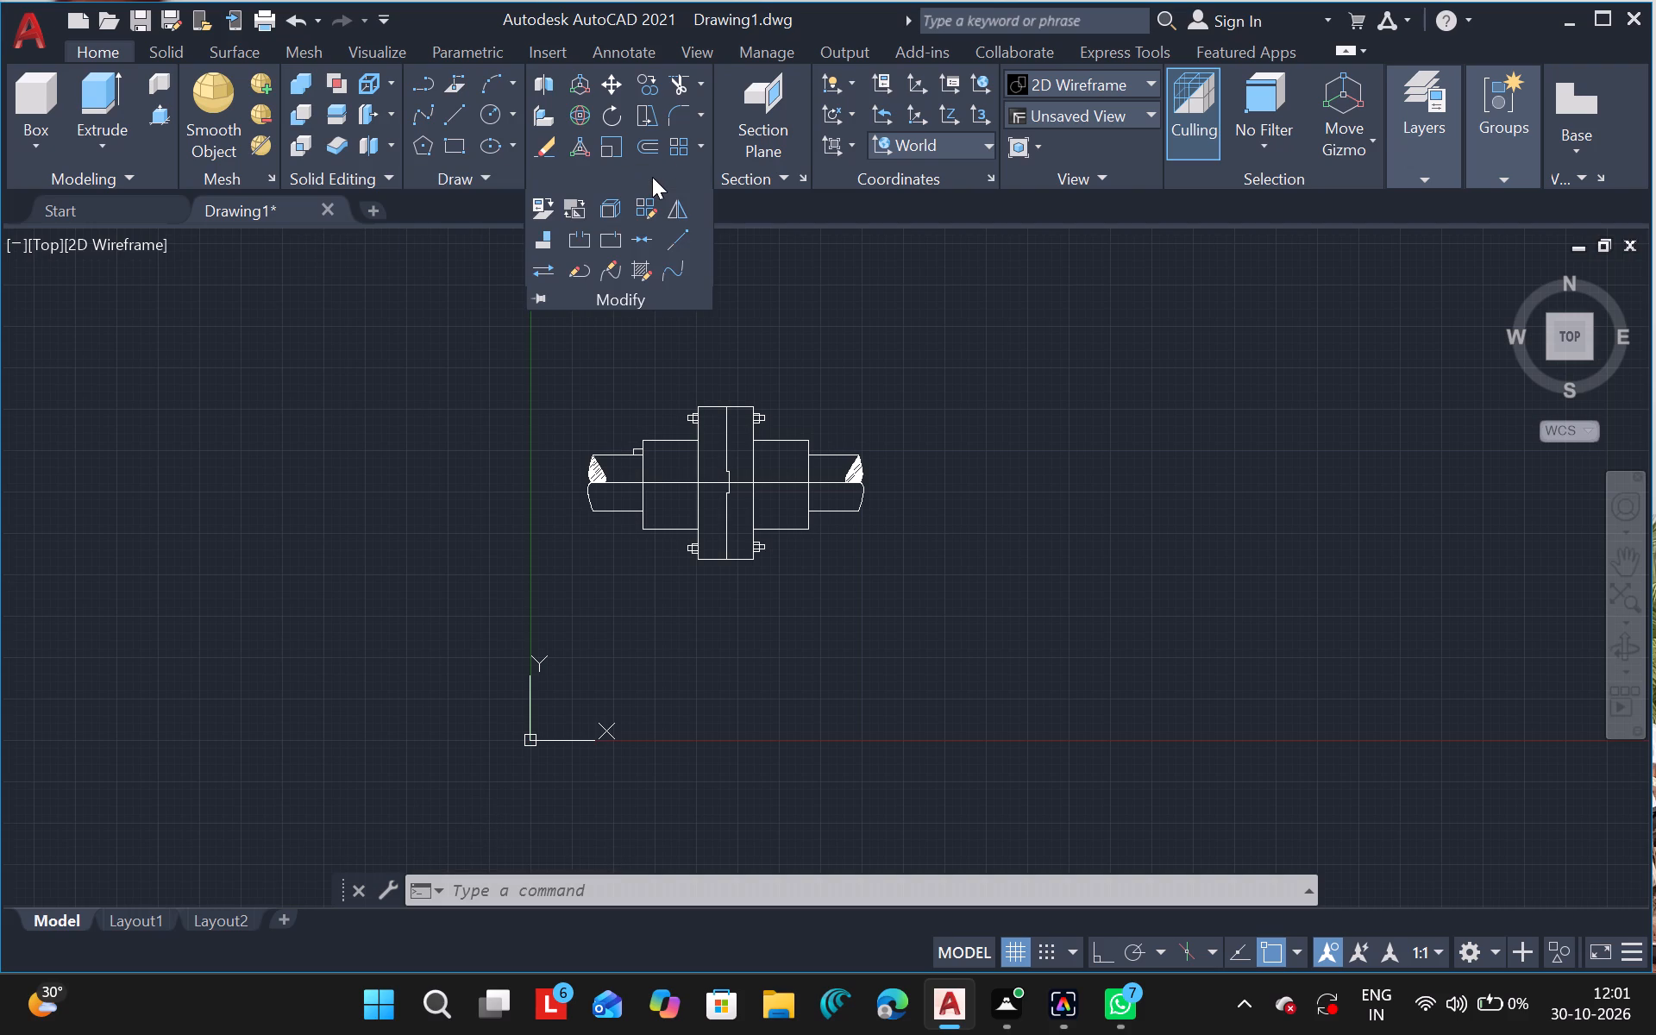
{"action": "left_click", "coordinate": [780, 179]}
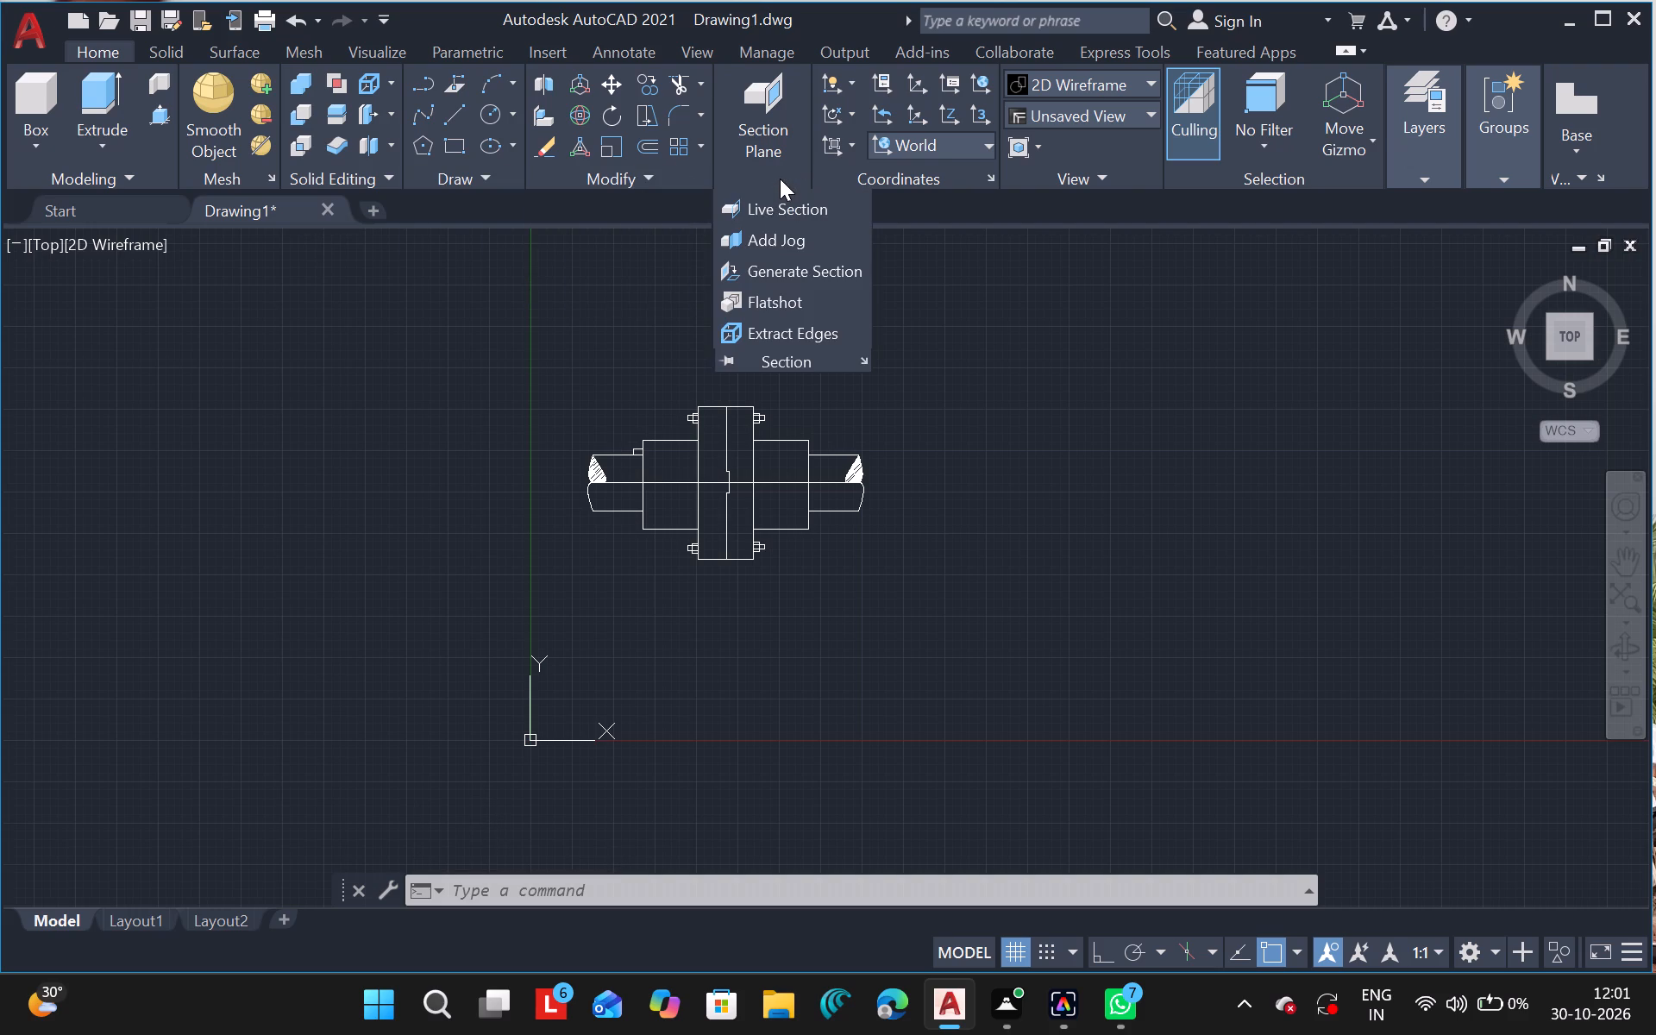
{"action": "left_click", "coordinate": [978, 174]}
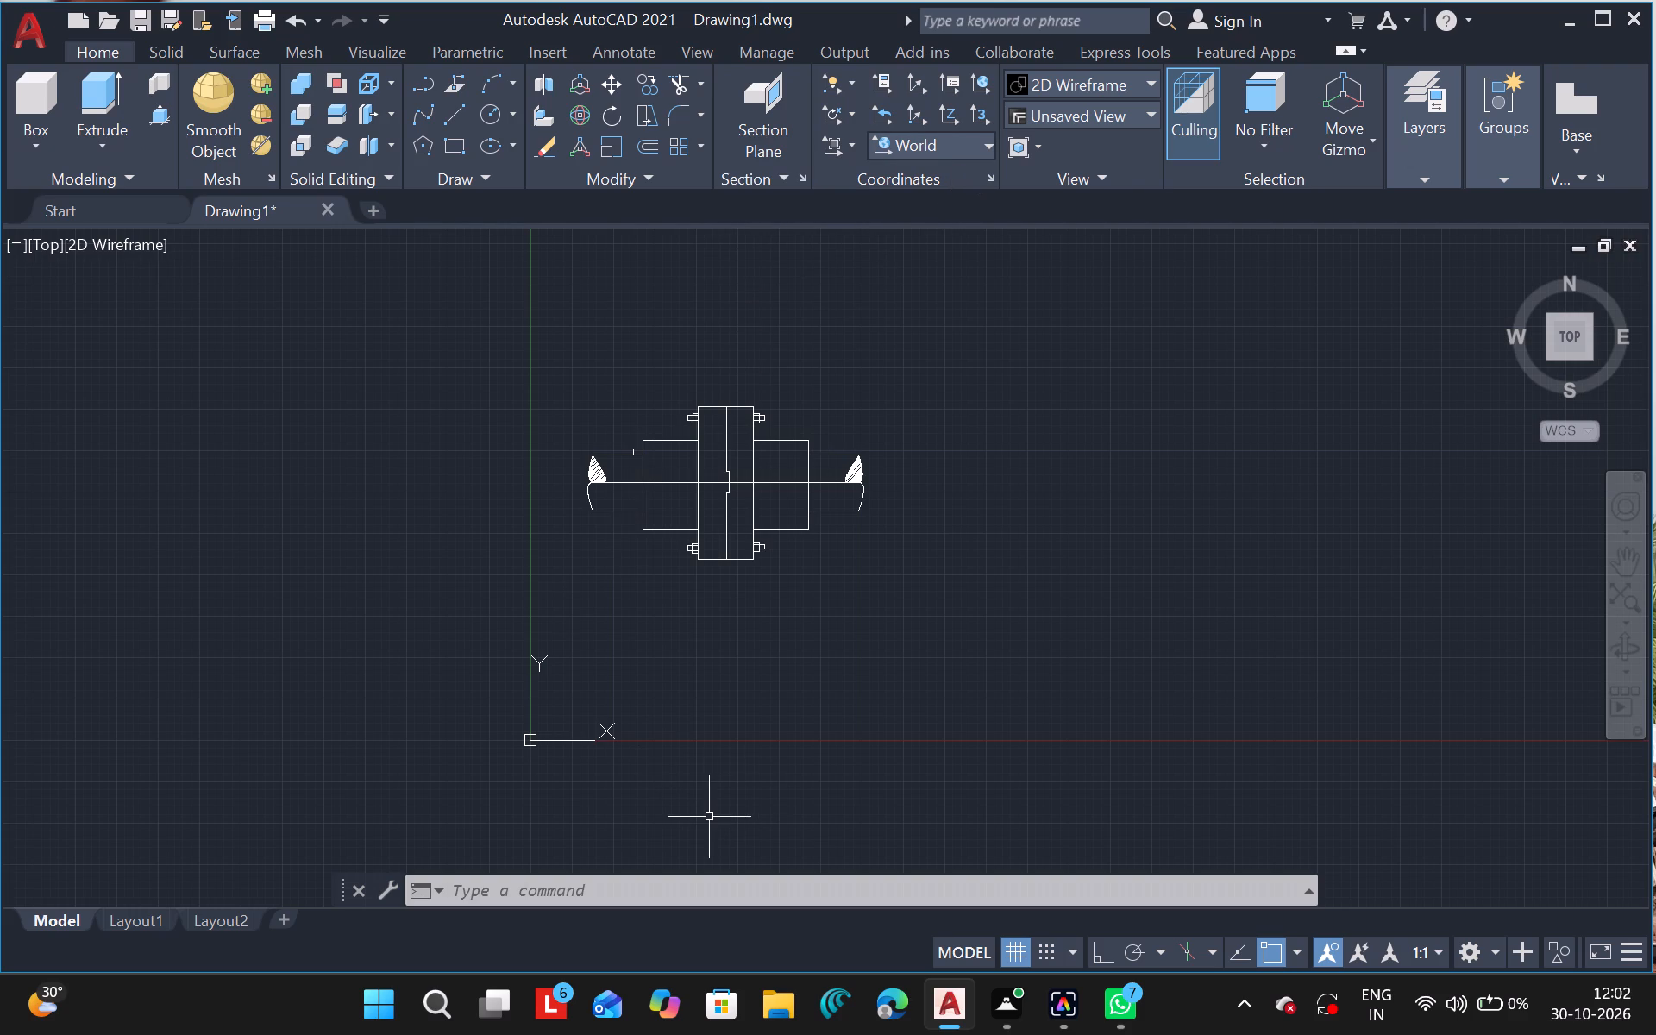
Examine the drawing's properties with nothing selected, including the plot style, view and miscellaneous settings, and close them.
{"action": "type", "text": "pr"}
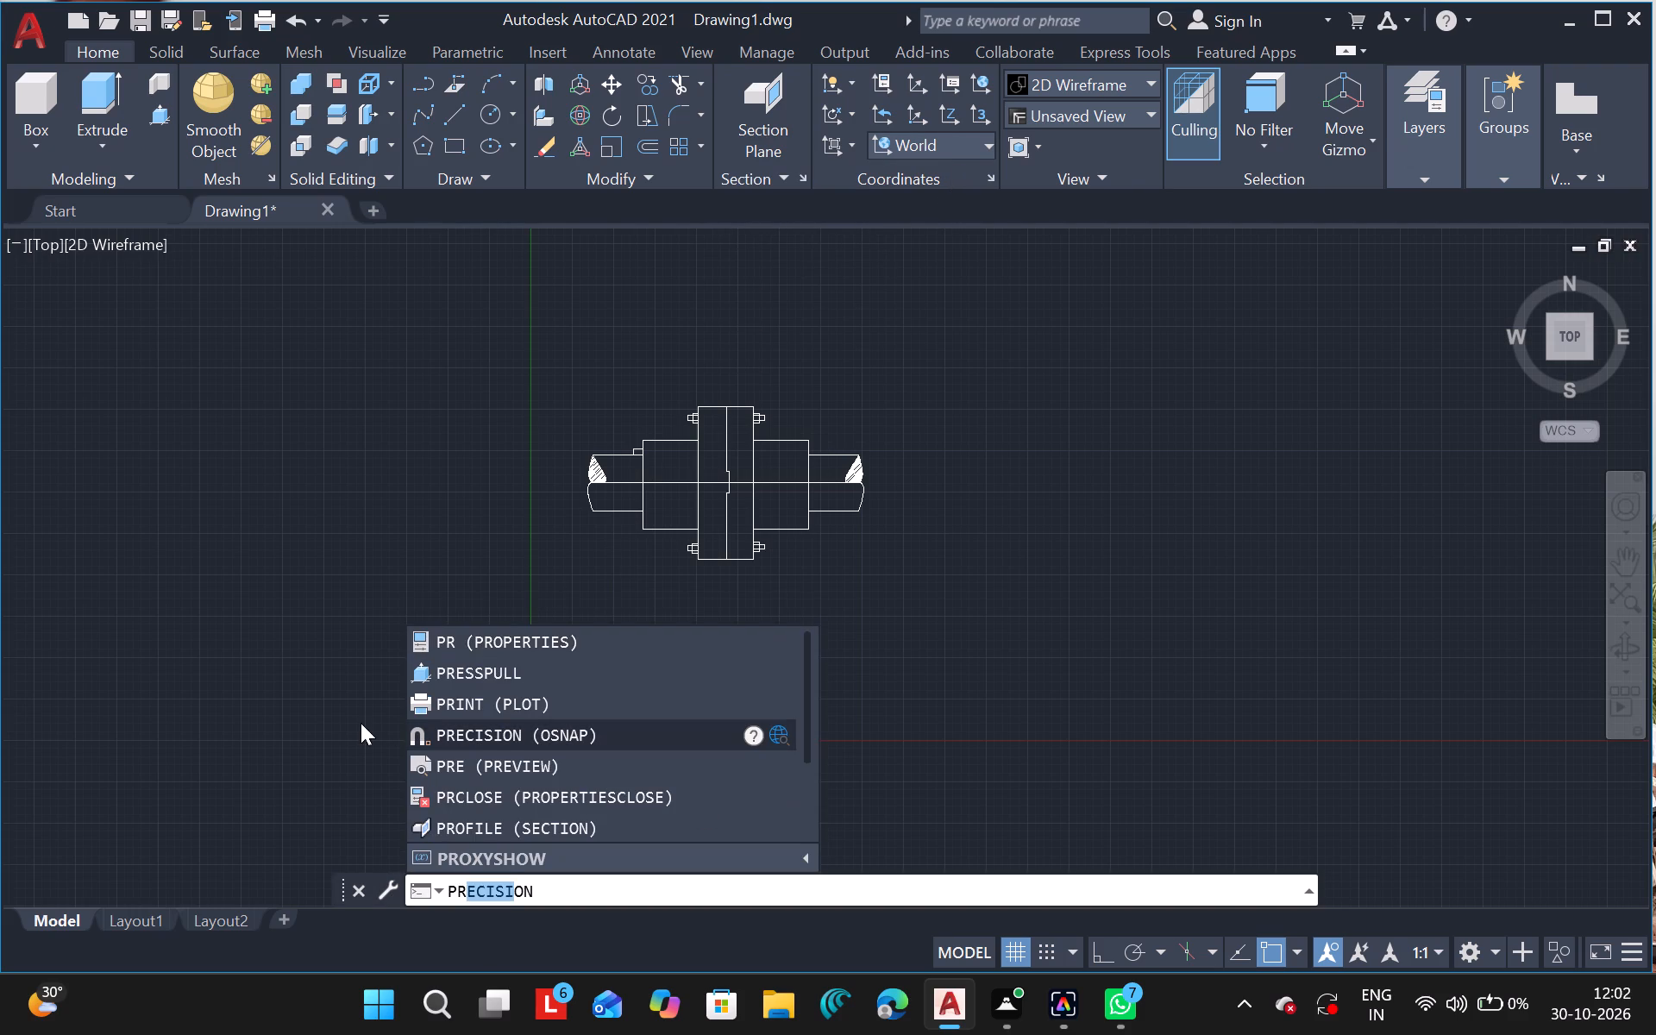
{"action": "left_click", "coordinate": [514, 649]}
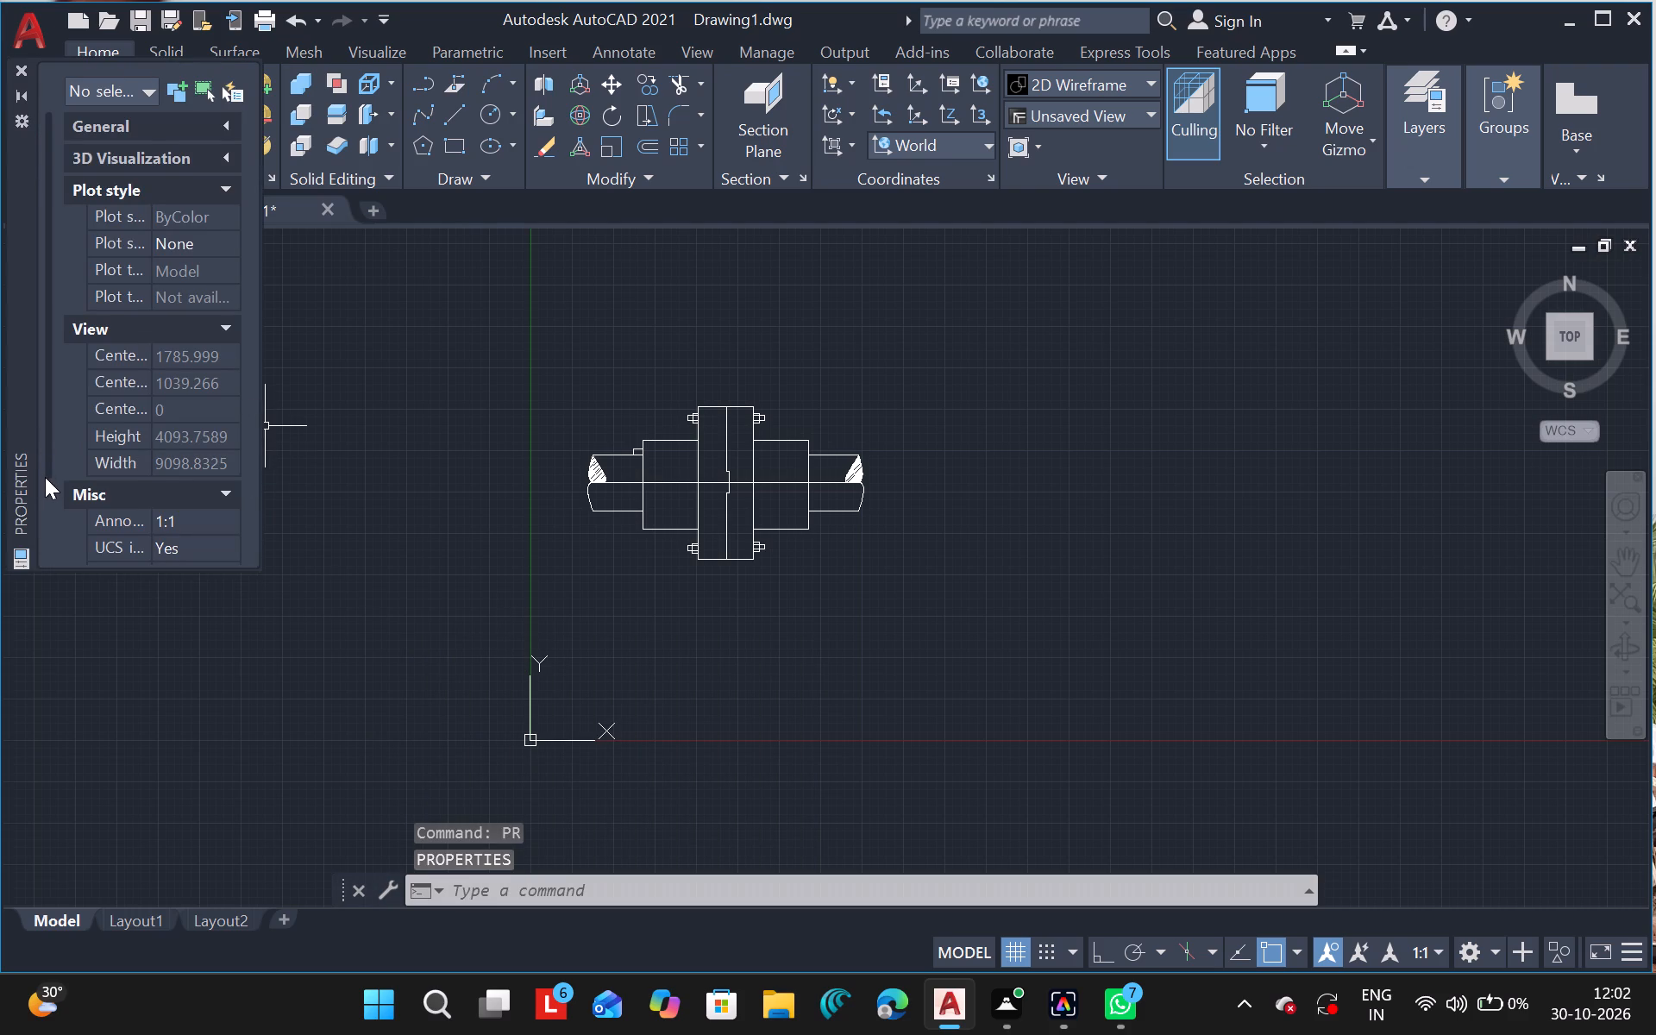
{"action": "left_click", "coordinate": [45, 477]}
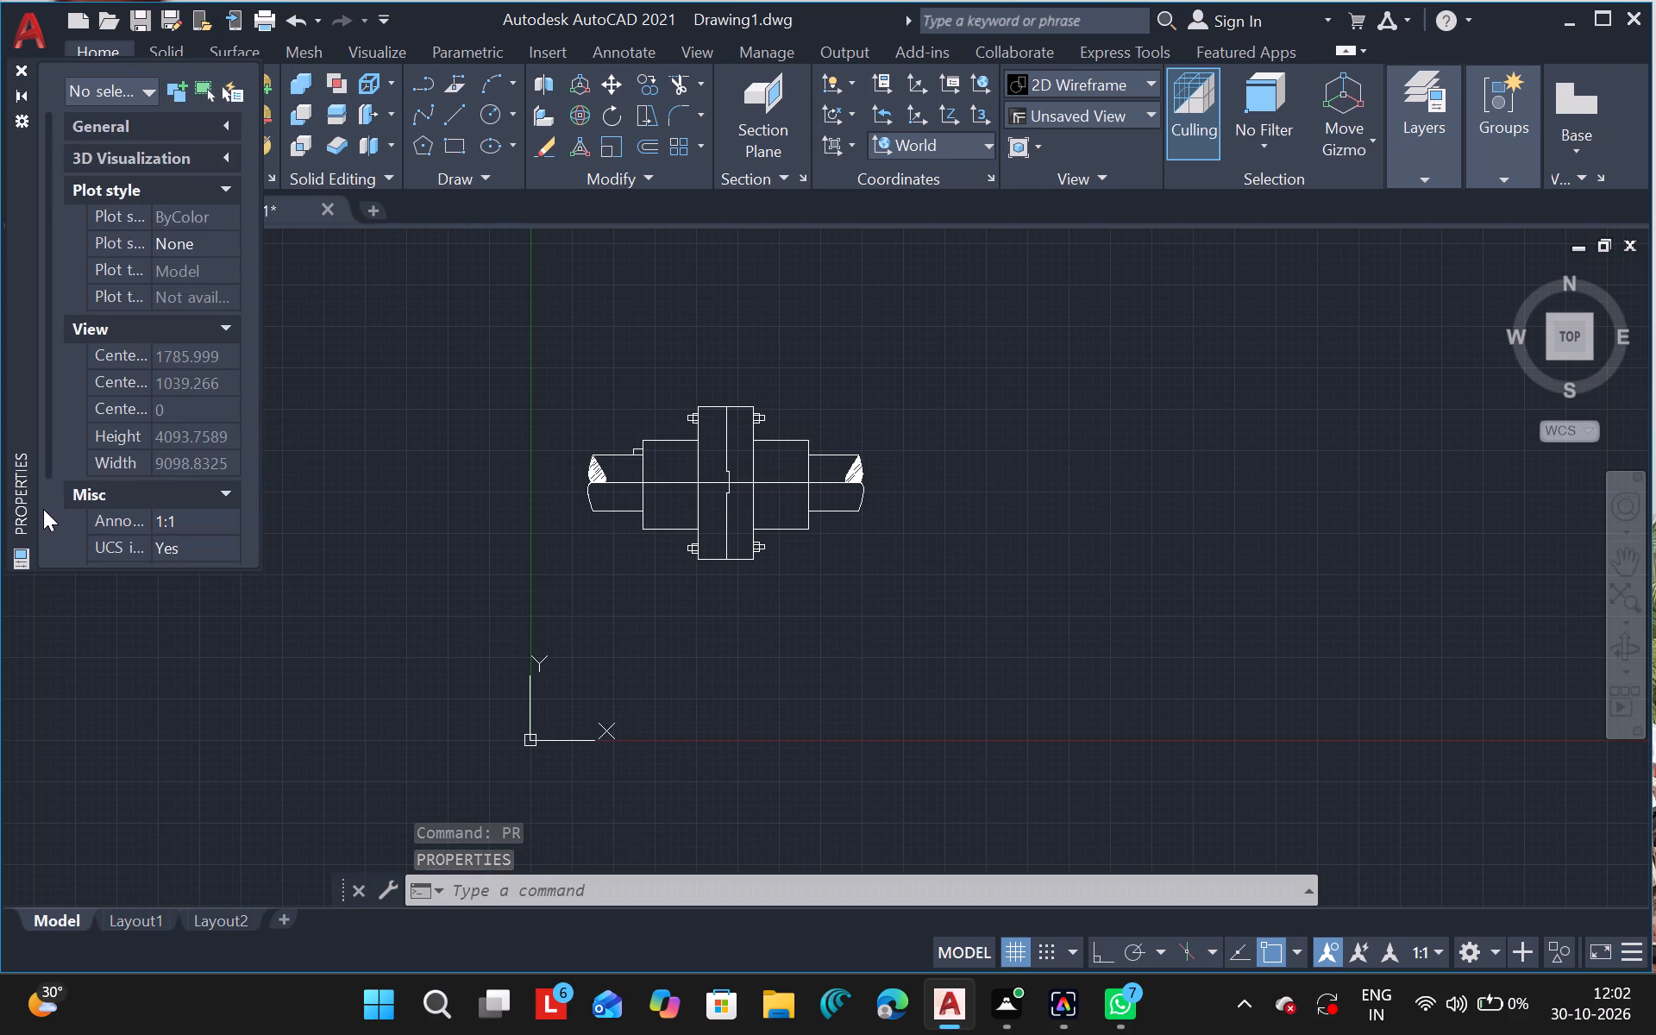
{"action": "left_click", "coordinate": [43, 509]}
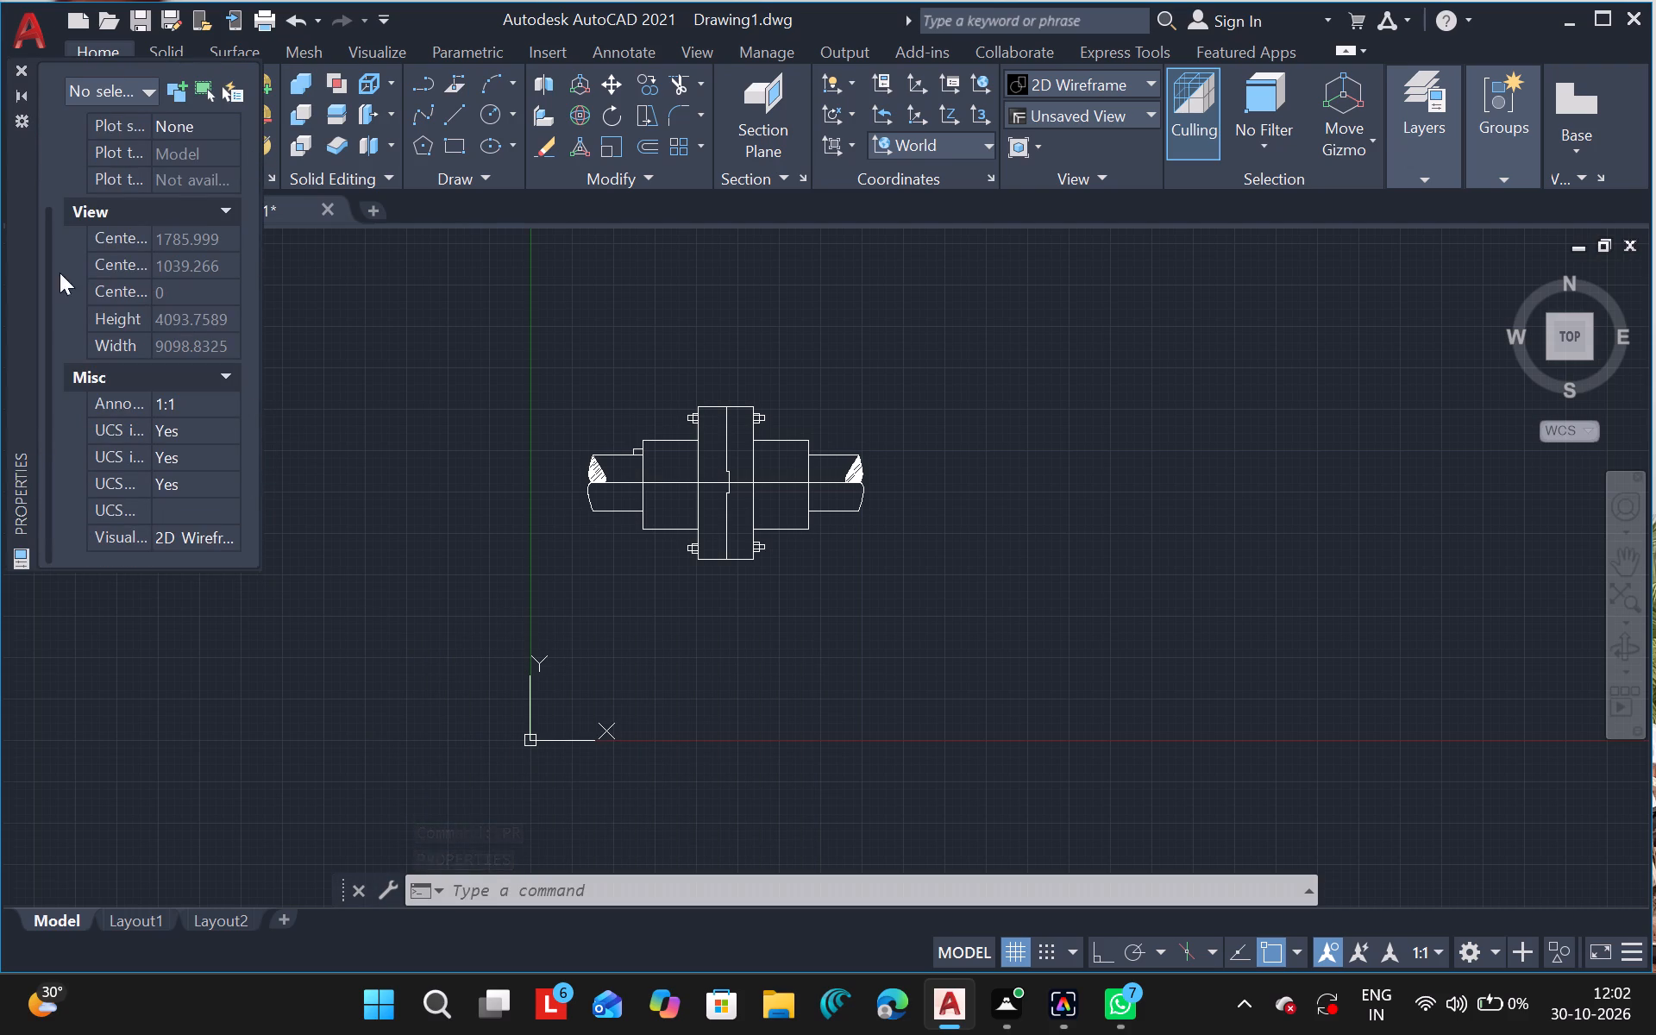
{"action": "triple_click", "coordinate": [45, 166]}
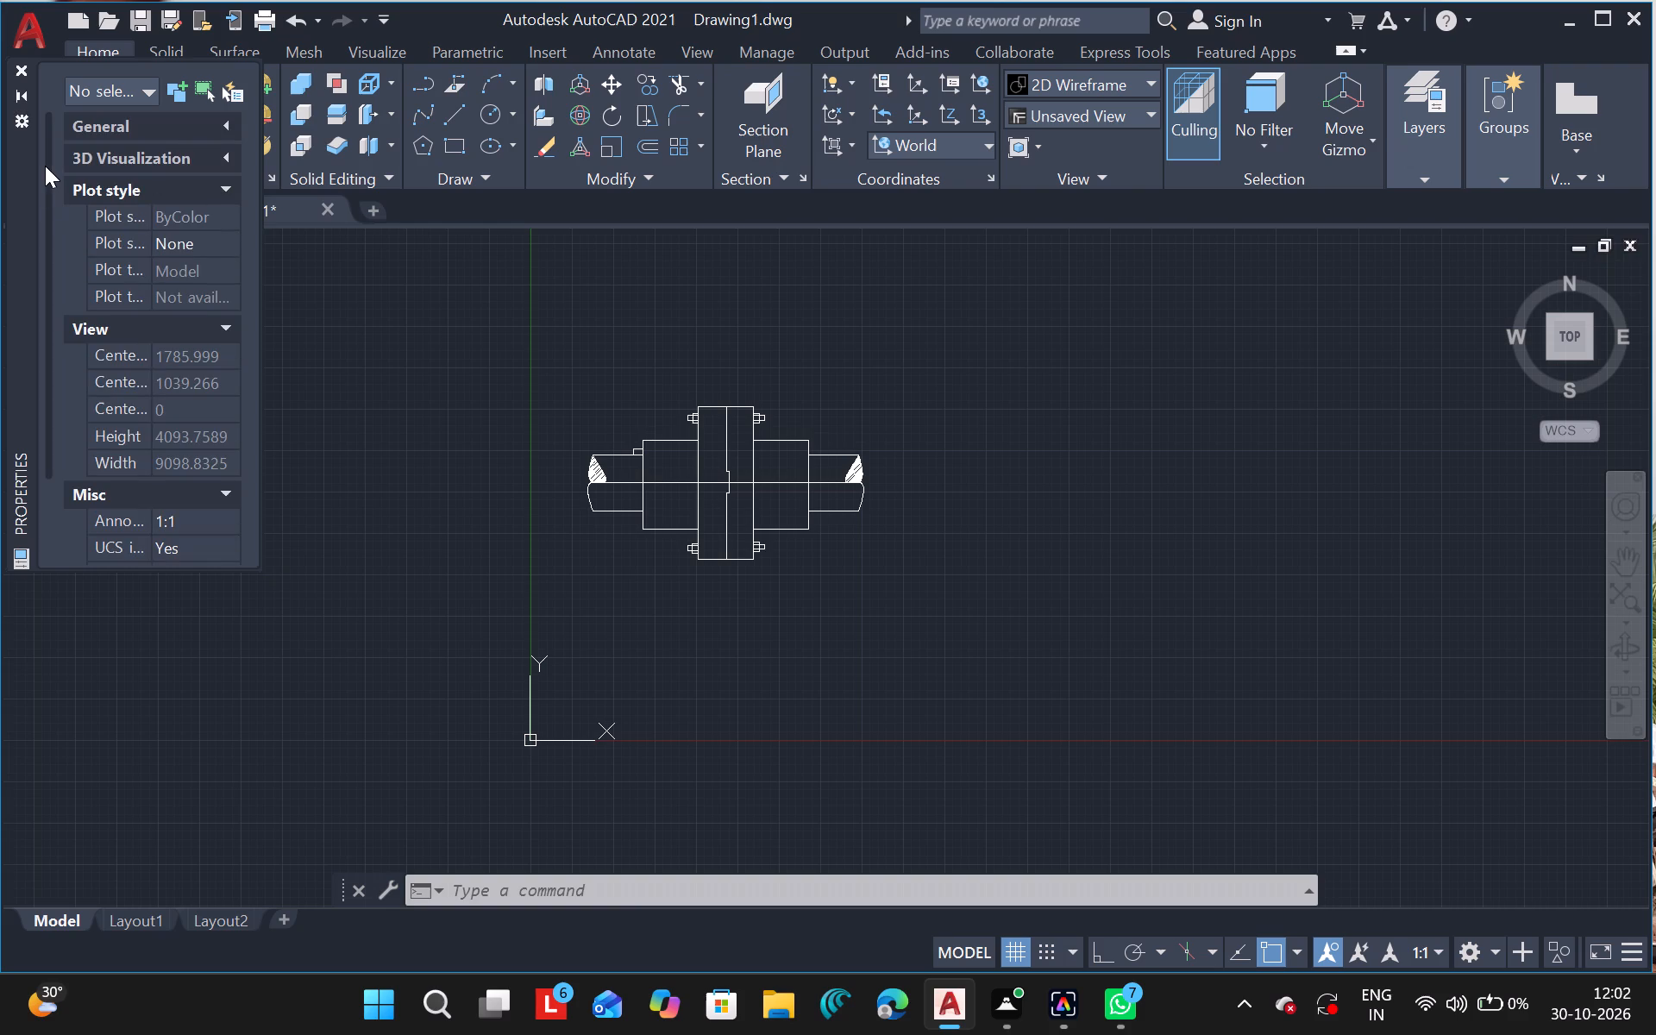
{"action": "left_click", "coordinate": [45, 166]}
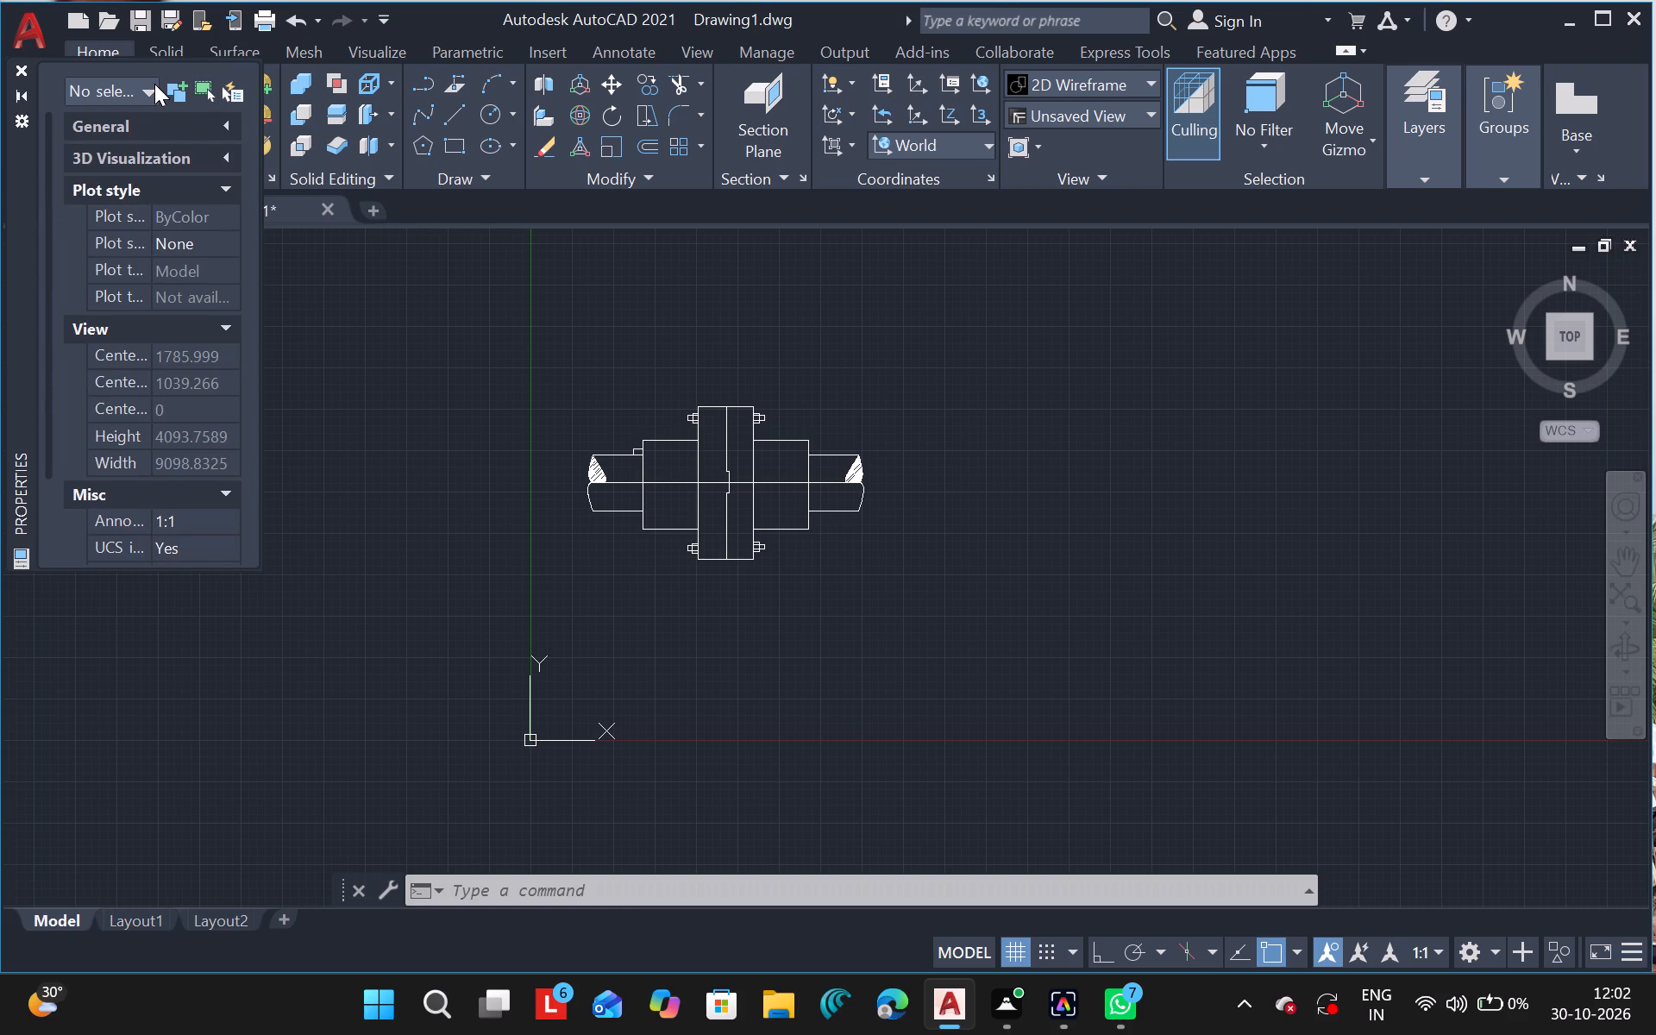
{"action": "left_click", "coordinate": [154, 84]}
{"action": "left_click", "coordinate": [26, 542]}
{"action": "left_click", "coordinate": [29, 536]}
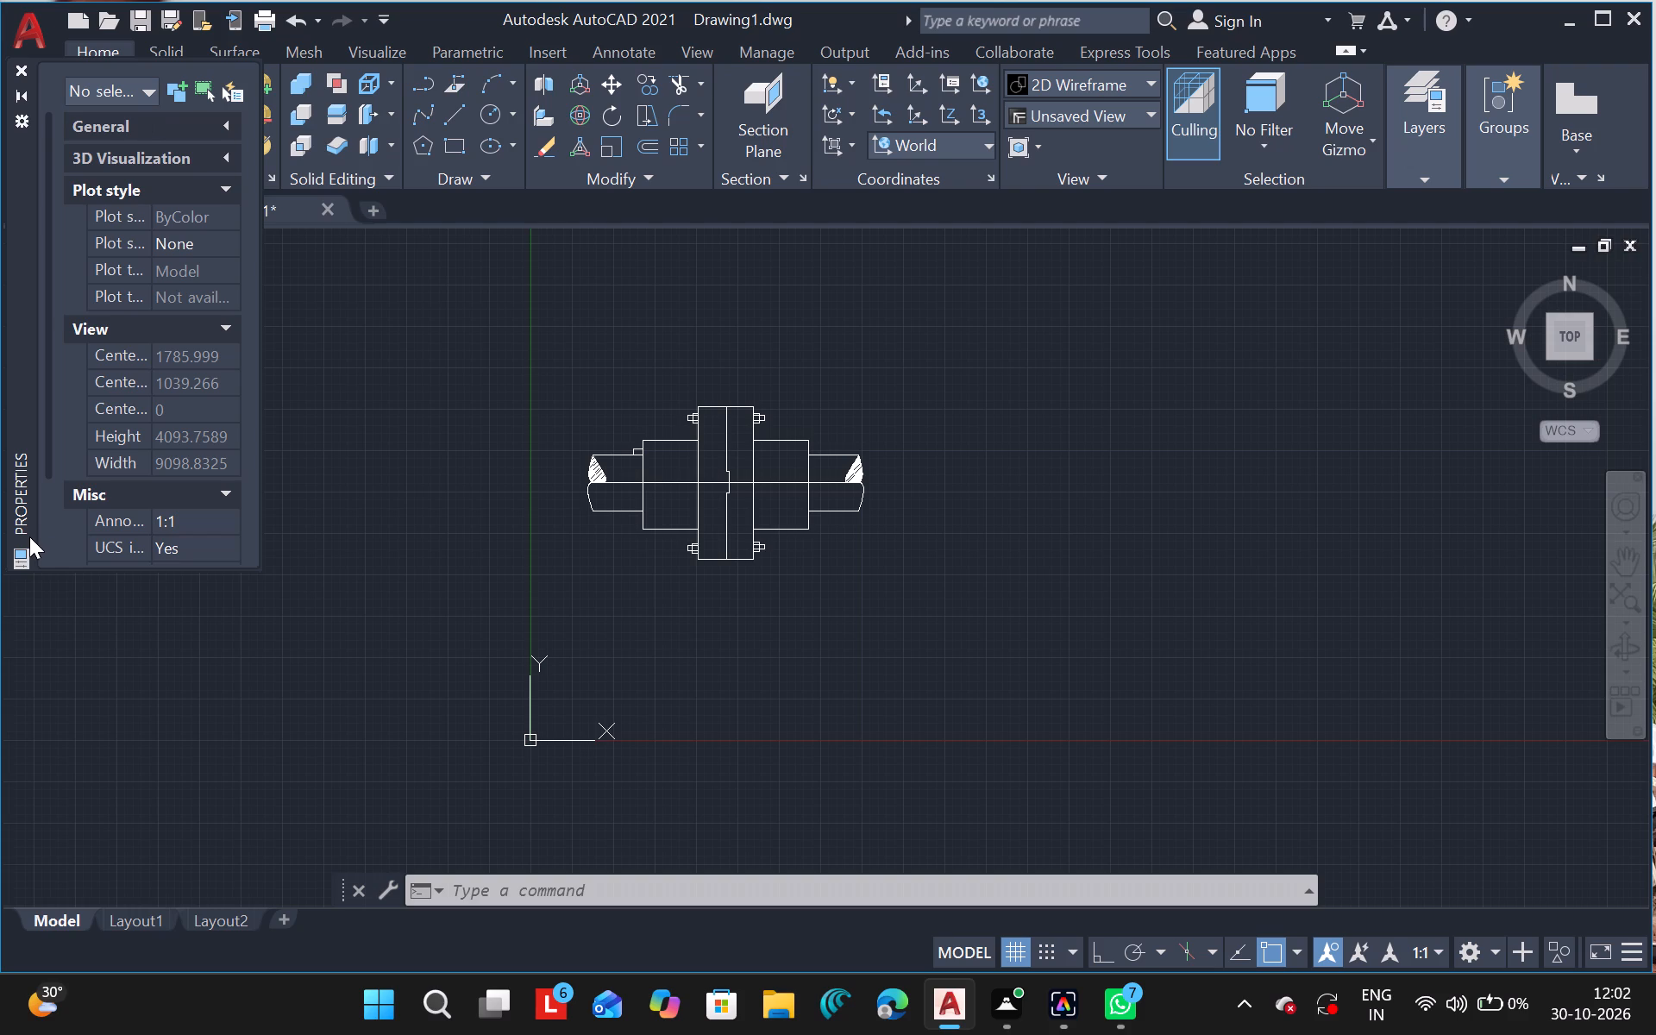
{"action": "double_click", "coordinate": [43, 530]}
{"action": "left_click_drag", "start_coordinate": [43, 530], "coordinate": [53, 349]}
{"action": "left_click_drag", "start_coordinate": [53, 349], "coordinate": [53, 528]}
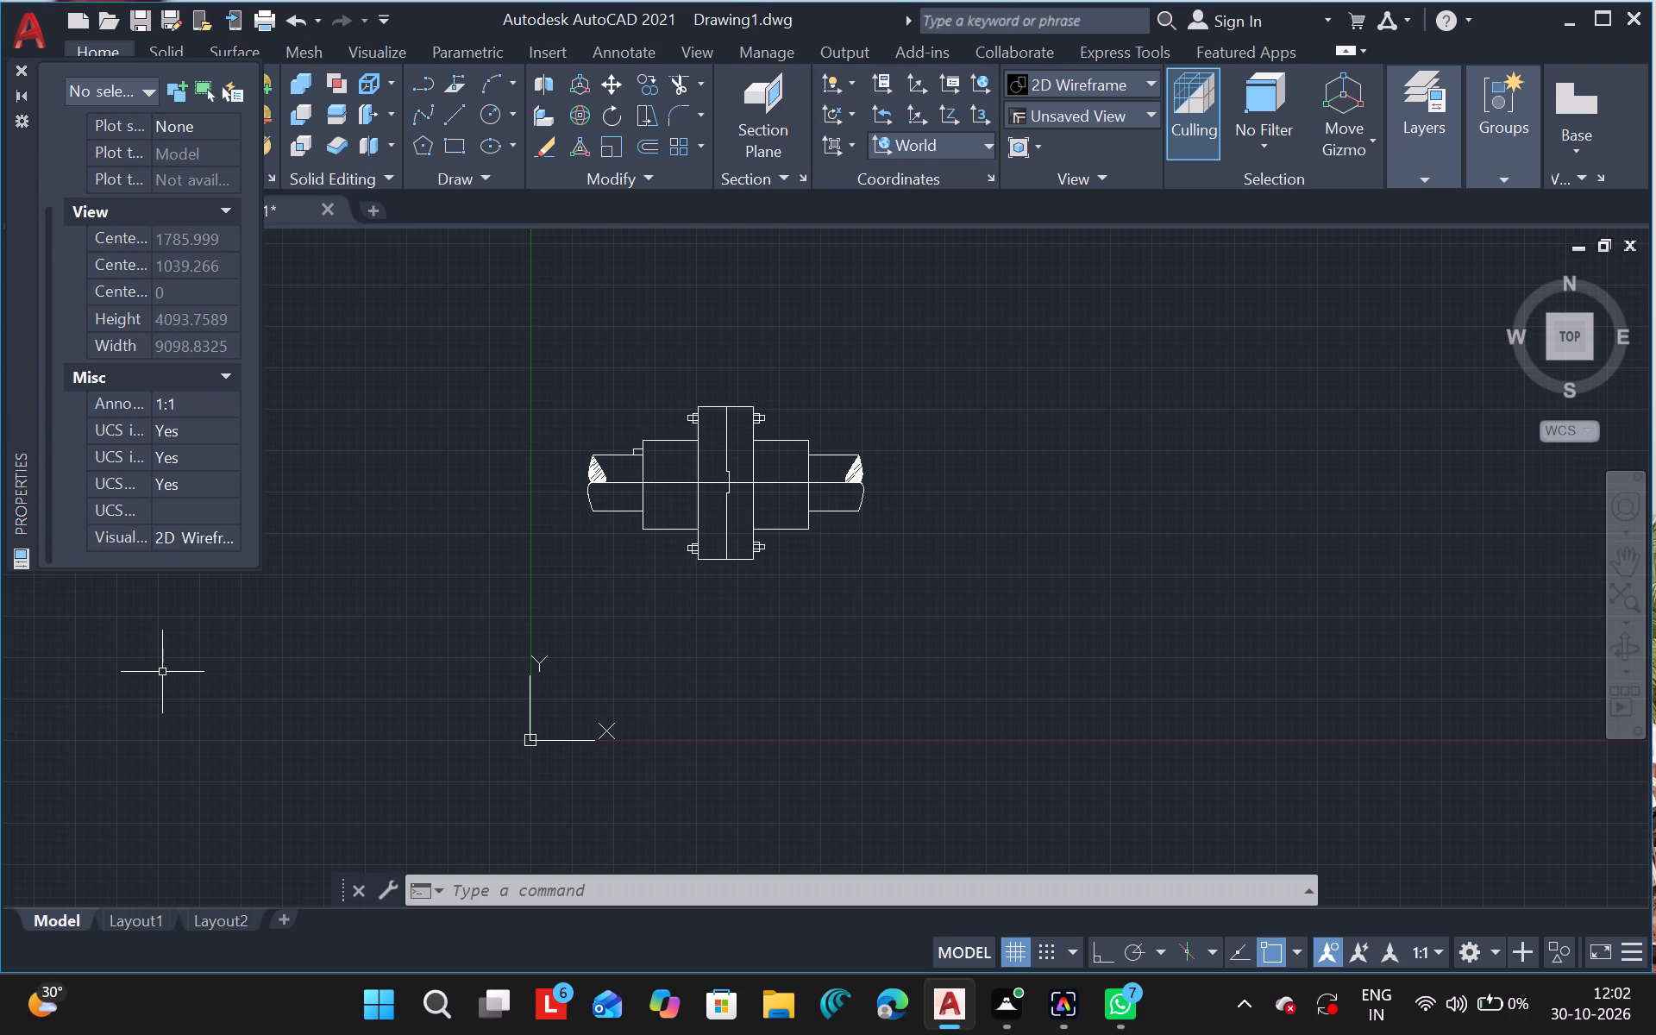
{"action": "key", "text": "Escape"}
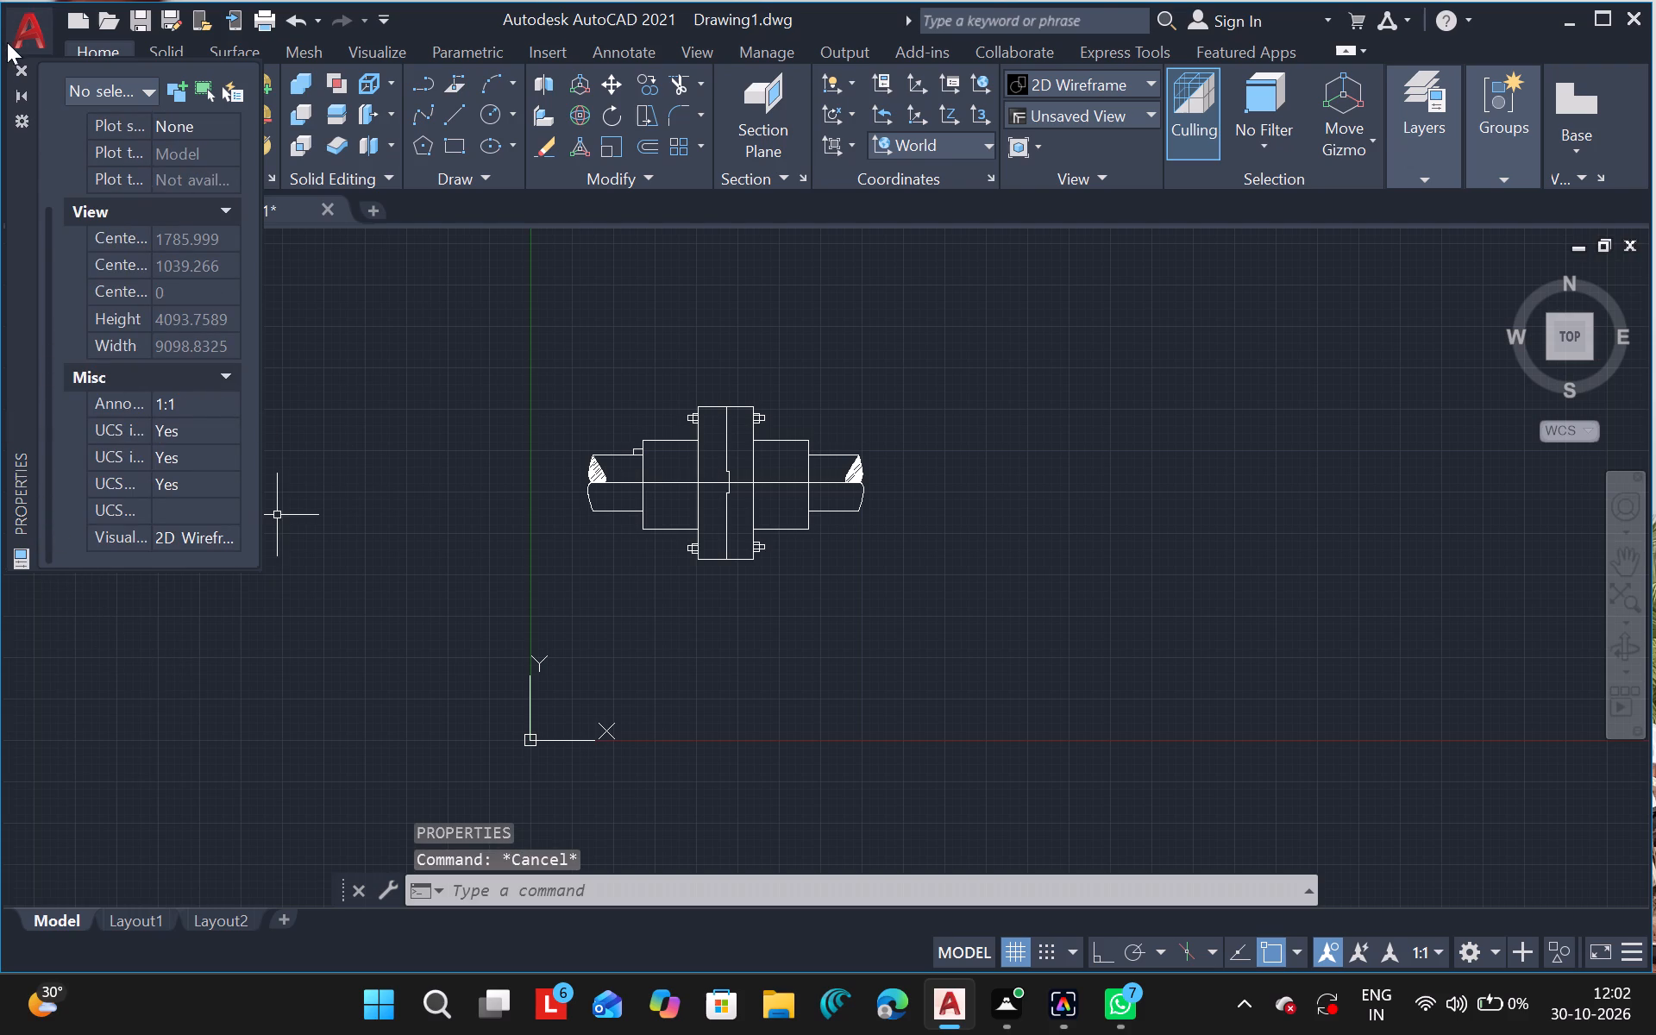
{"action": "left_click", "coordinate": [24, 69]}
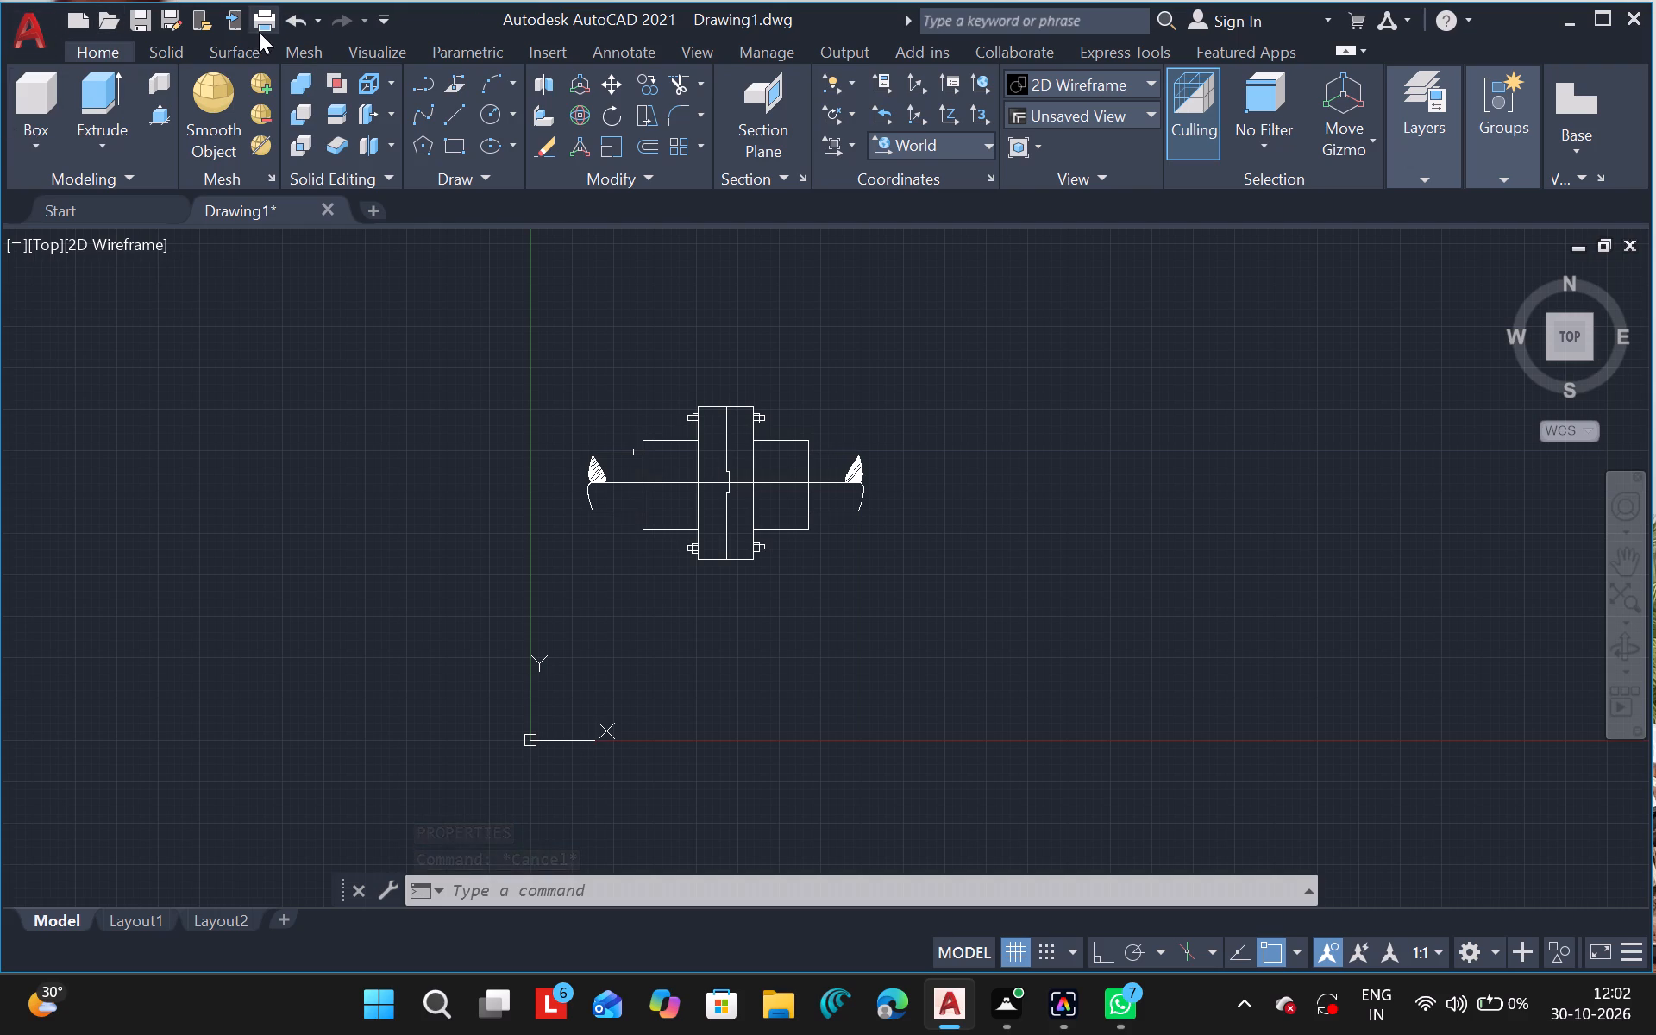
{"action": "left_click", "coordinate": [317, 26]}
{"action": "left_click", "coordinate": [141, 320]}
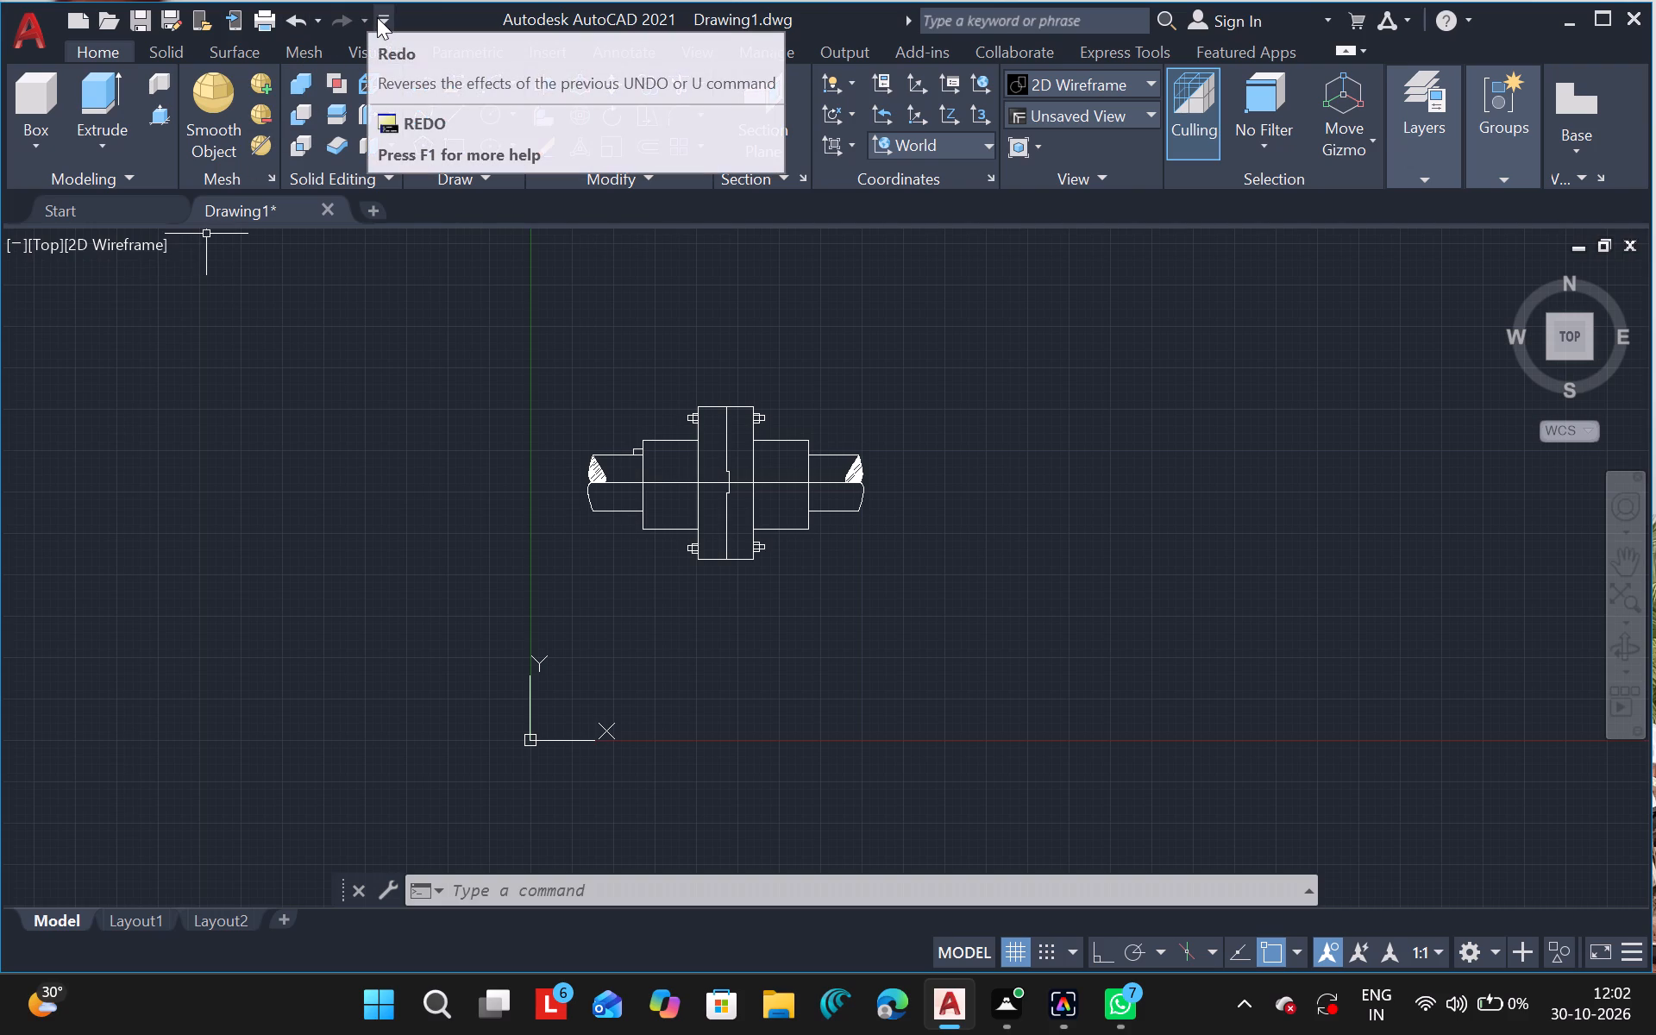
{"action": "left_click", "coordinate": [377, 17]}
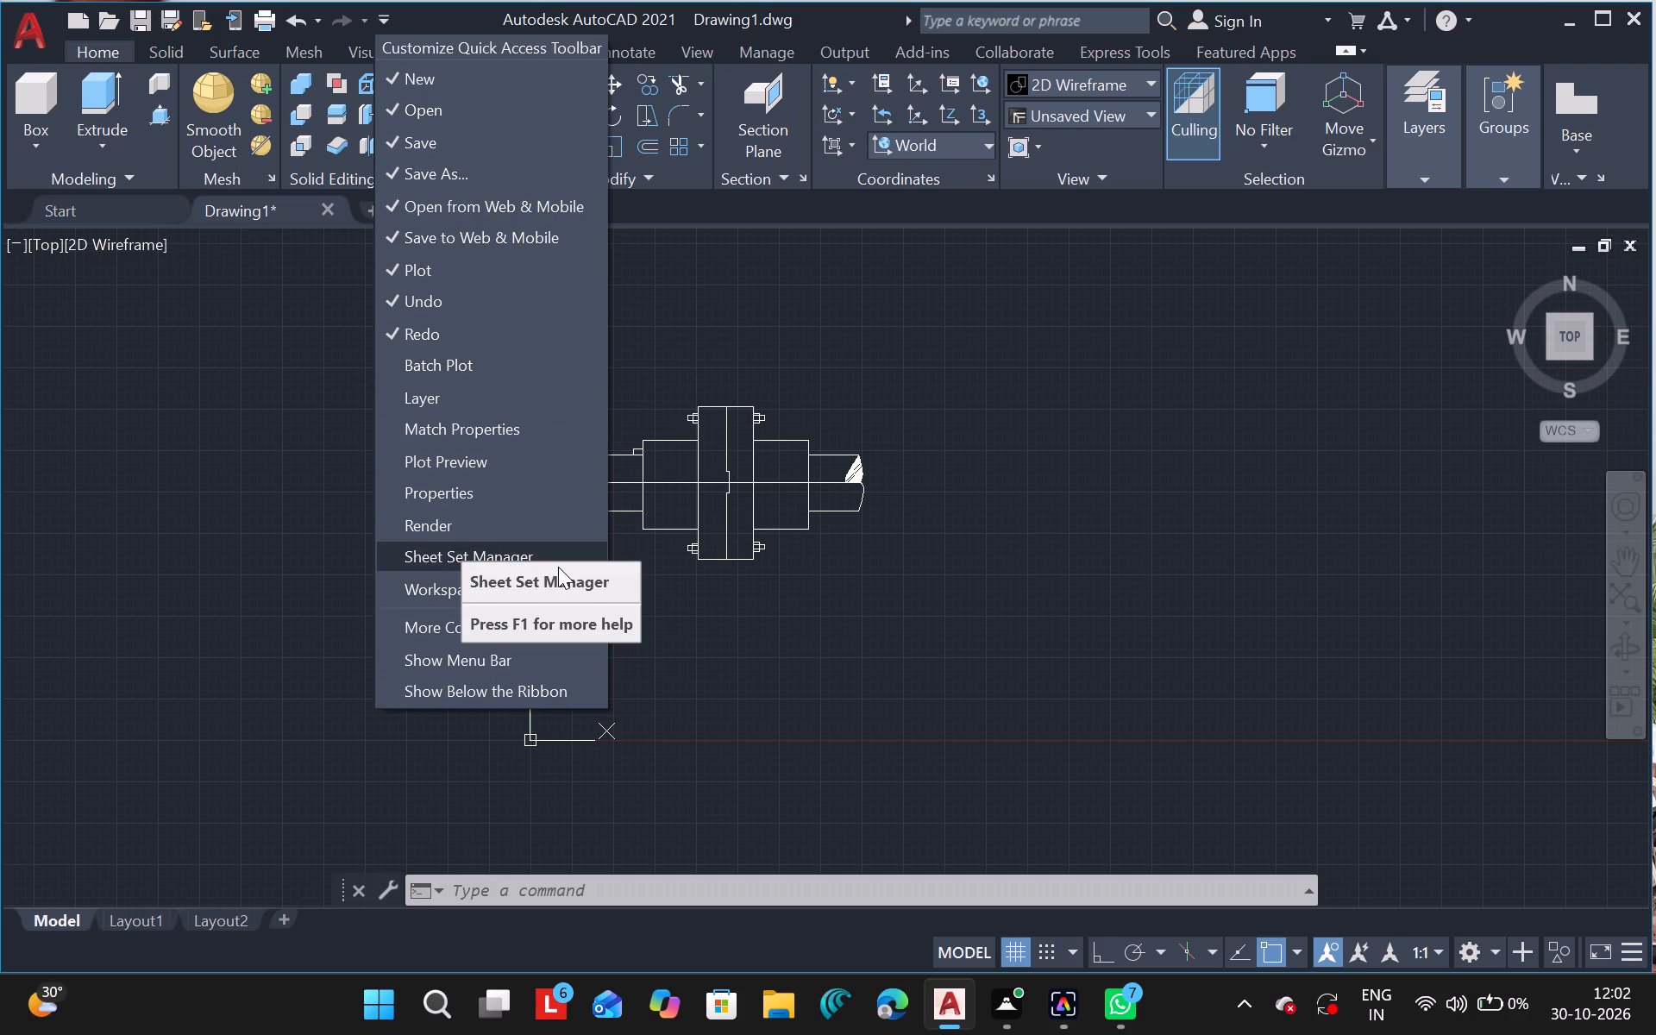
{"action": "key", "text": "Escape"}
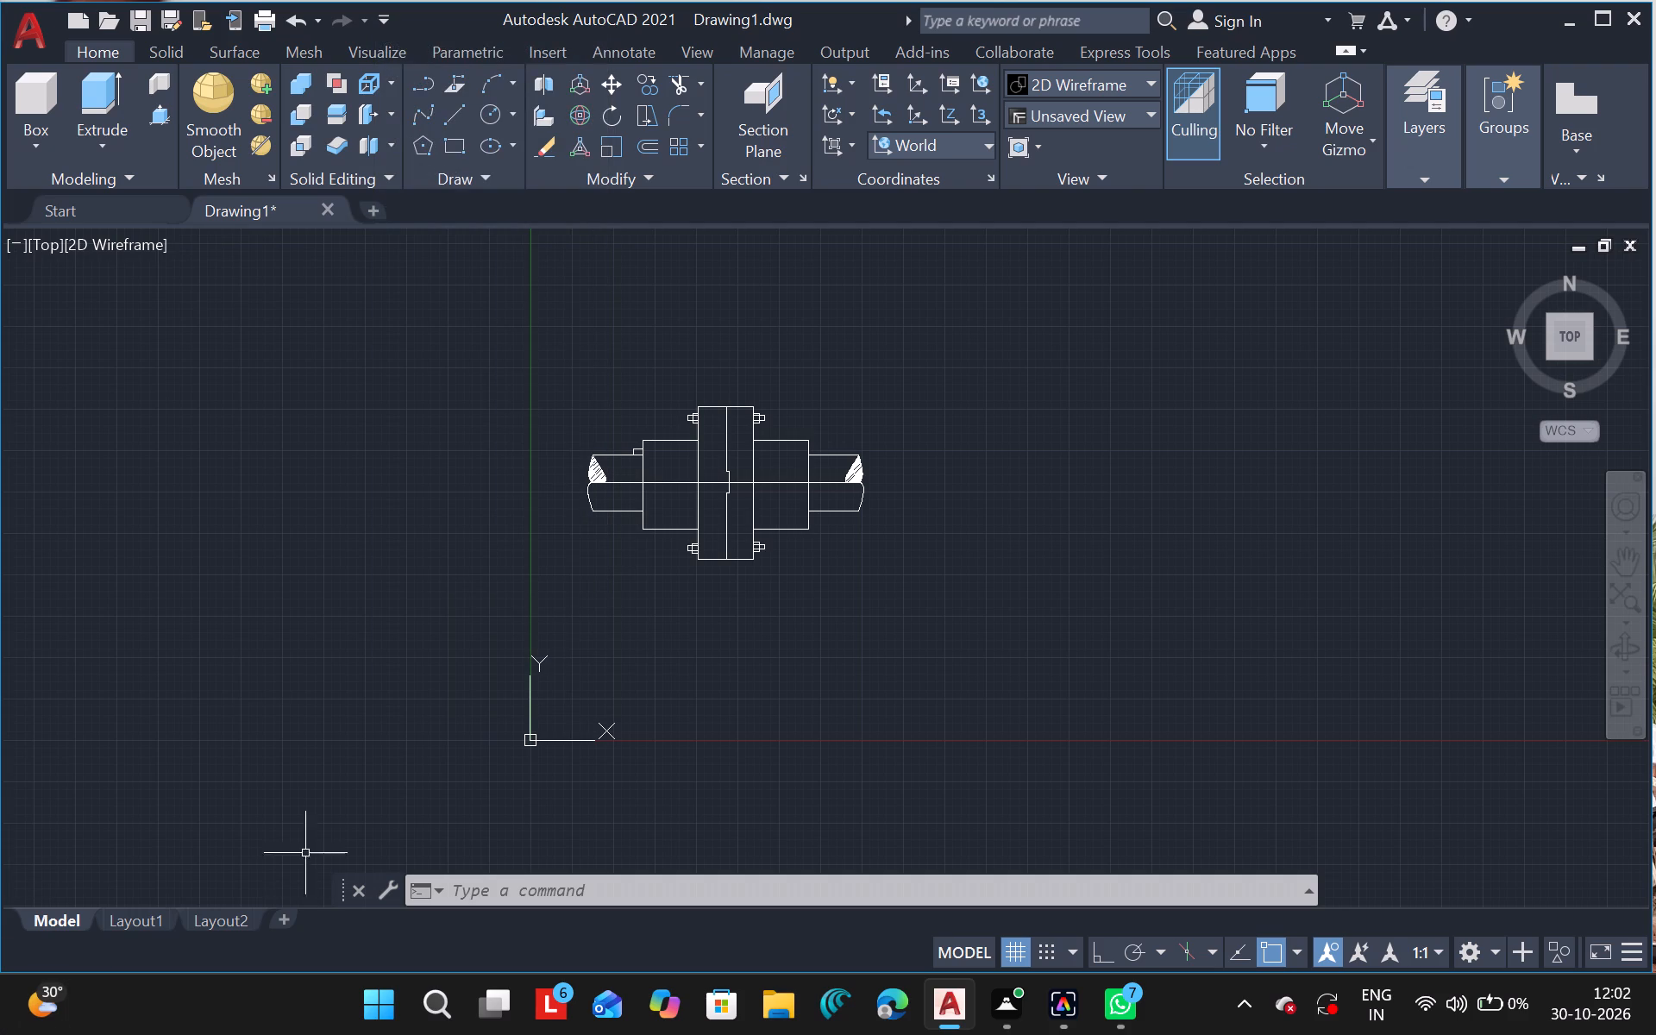
View the coupling figure on the Layout1 sheet and return to model space.
{"action": "left_click", "coordinate": [140, 924]}
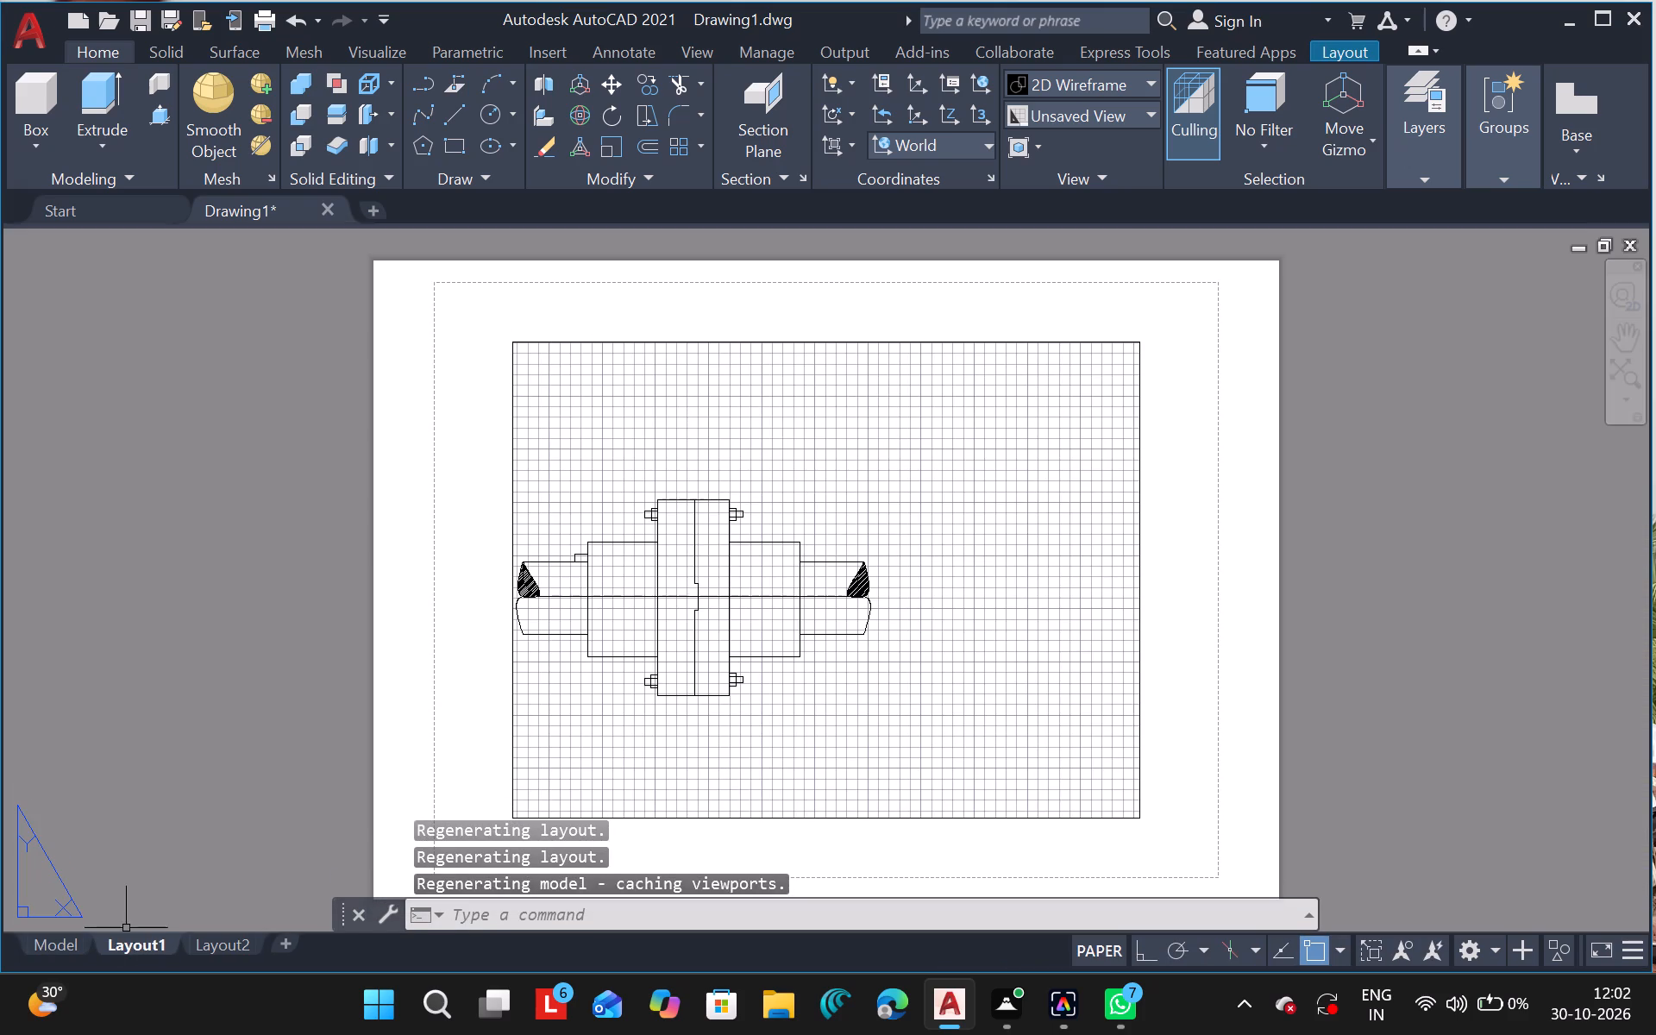
{"action": "left_click", "coordinate": [55, 946]}
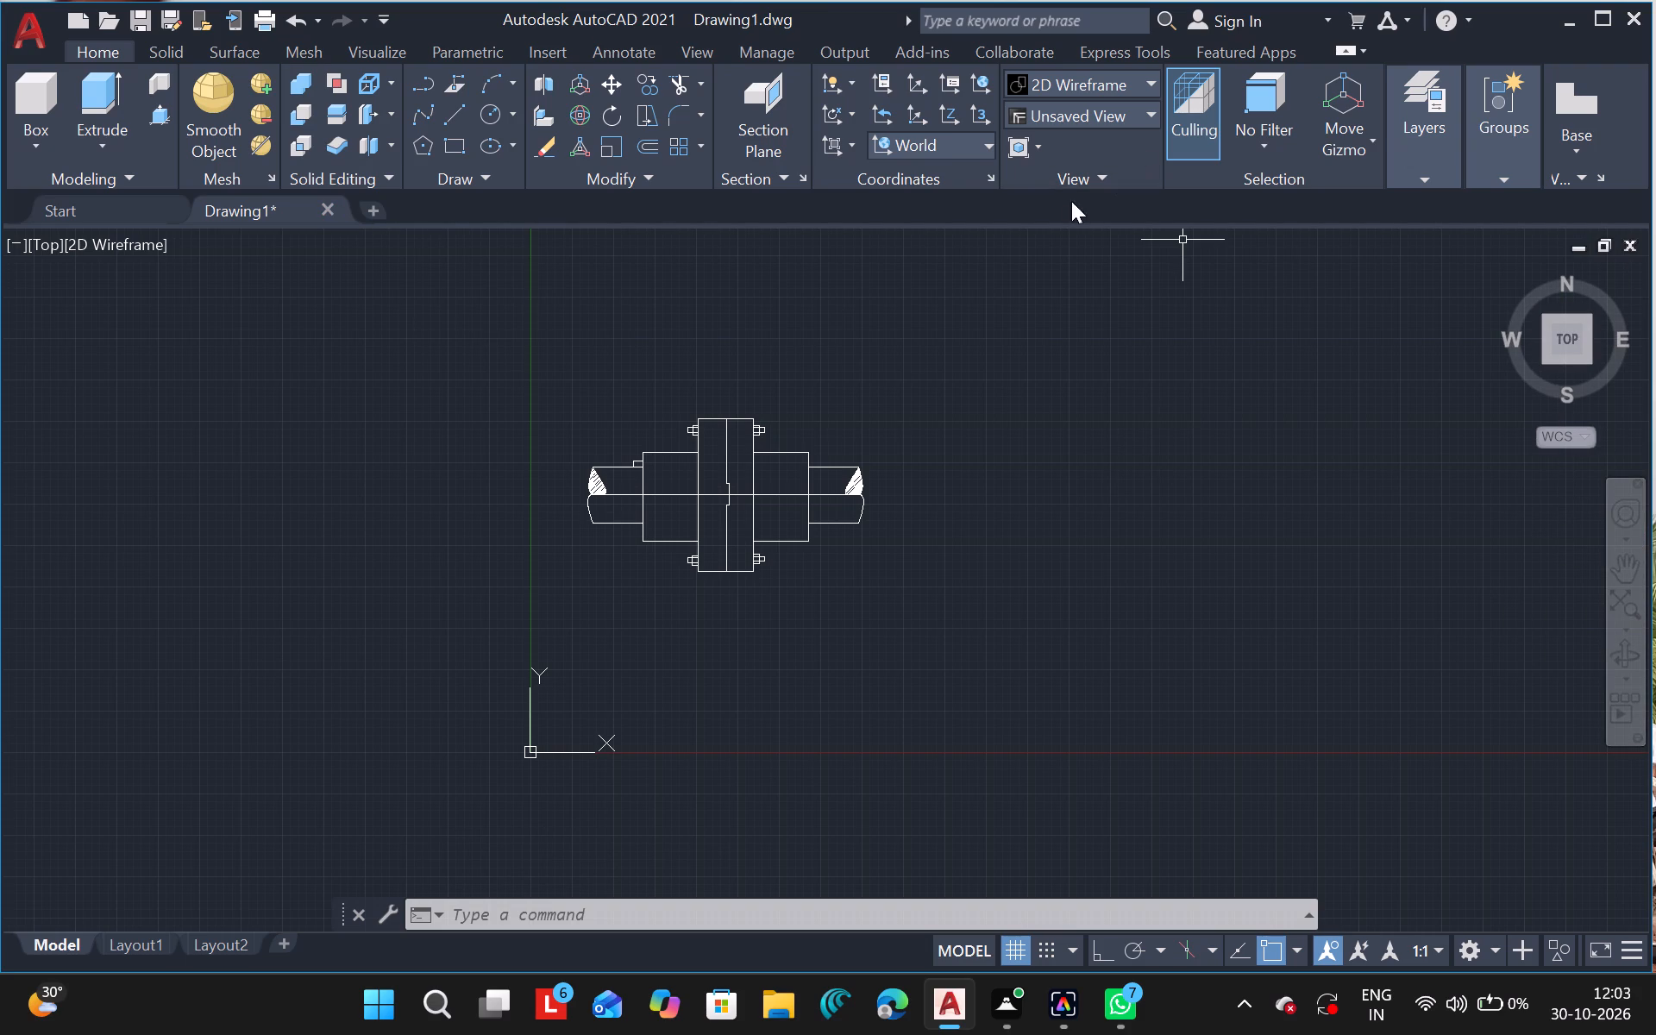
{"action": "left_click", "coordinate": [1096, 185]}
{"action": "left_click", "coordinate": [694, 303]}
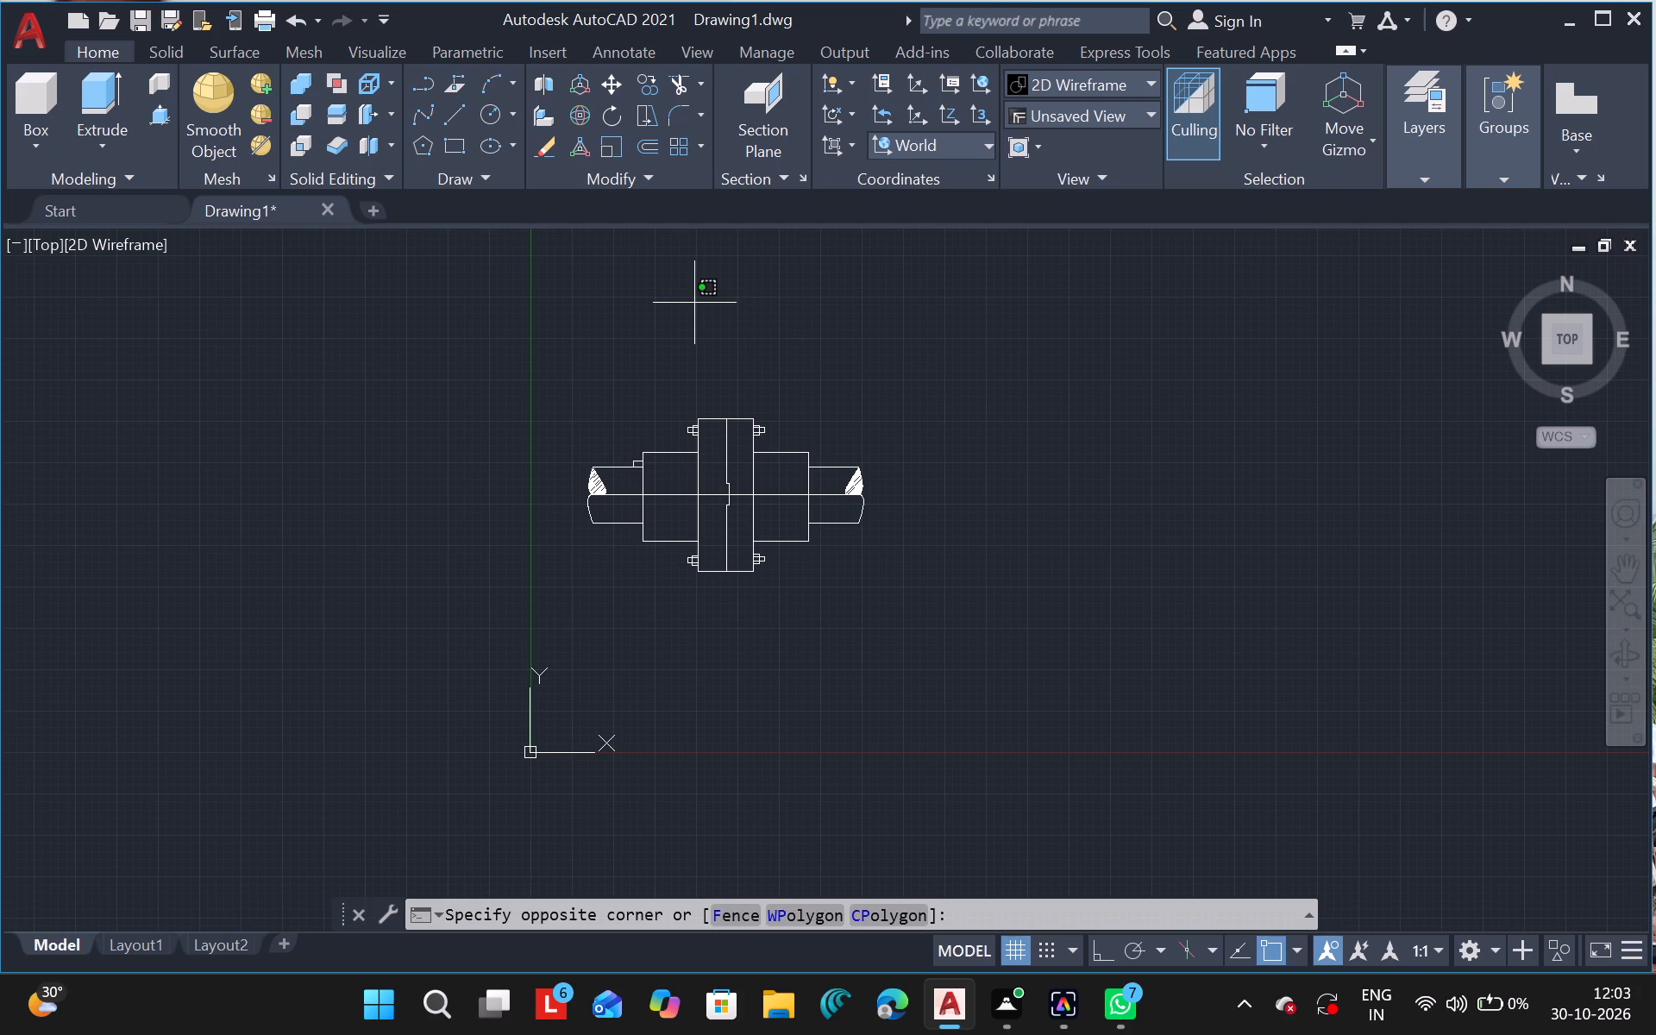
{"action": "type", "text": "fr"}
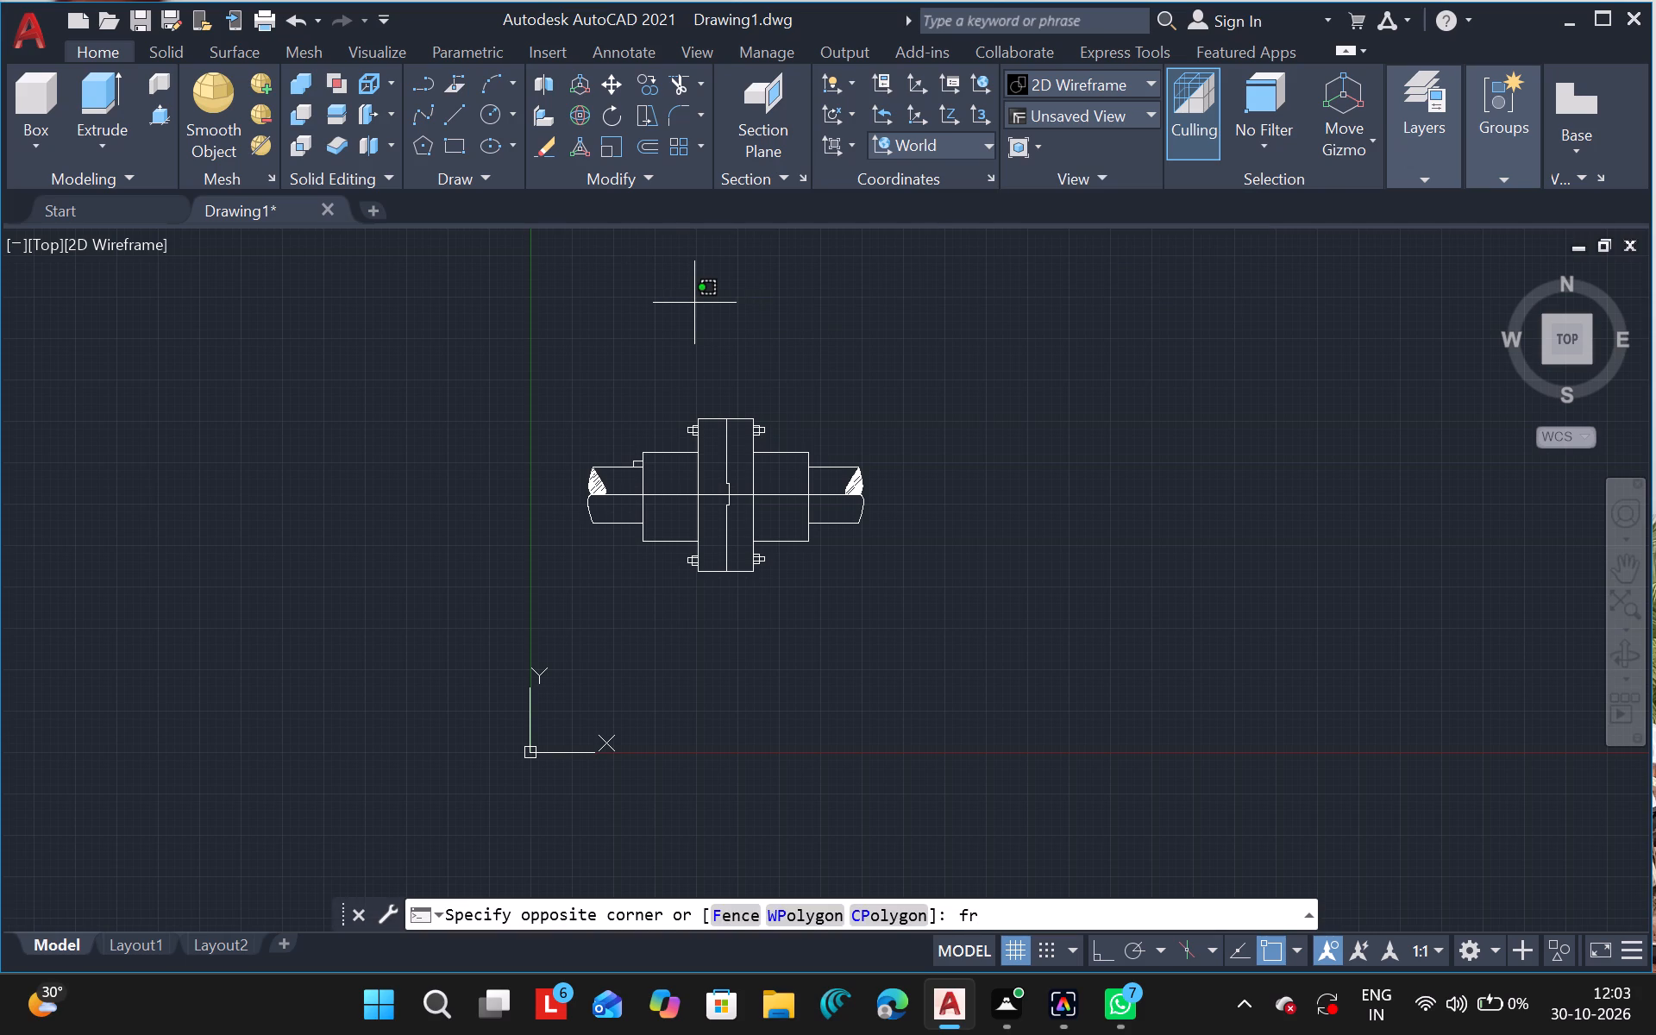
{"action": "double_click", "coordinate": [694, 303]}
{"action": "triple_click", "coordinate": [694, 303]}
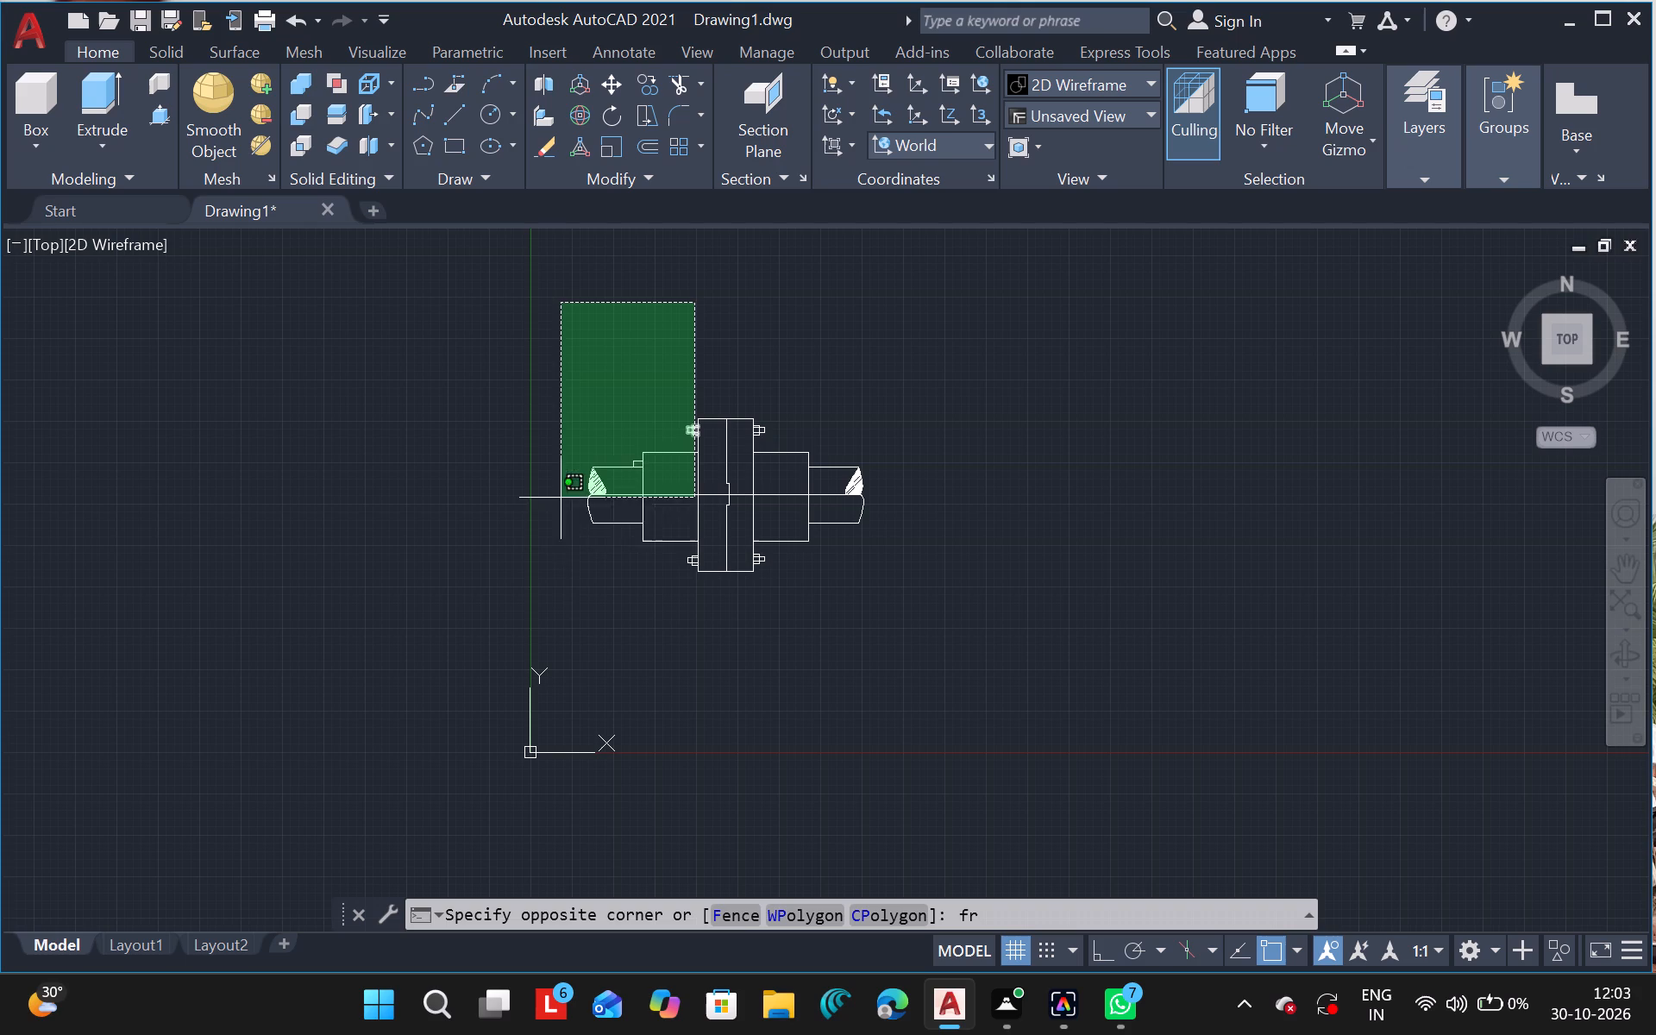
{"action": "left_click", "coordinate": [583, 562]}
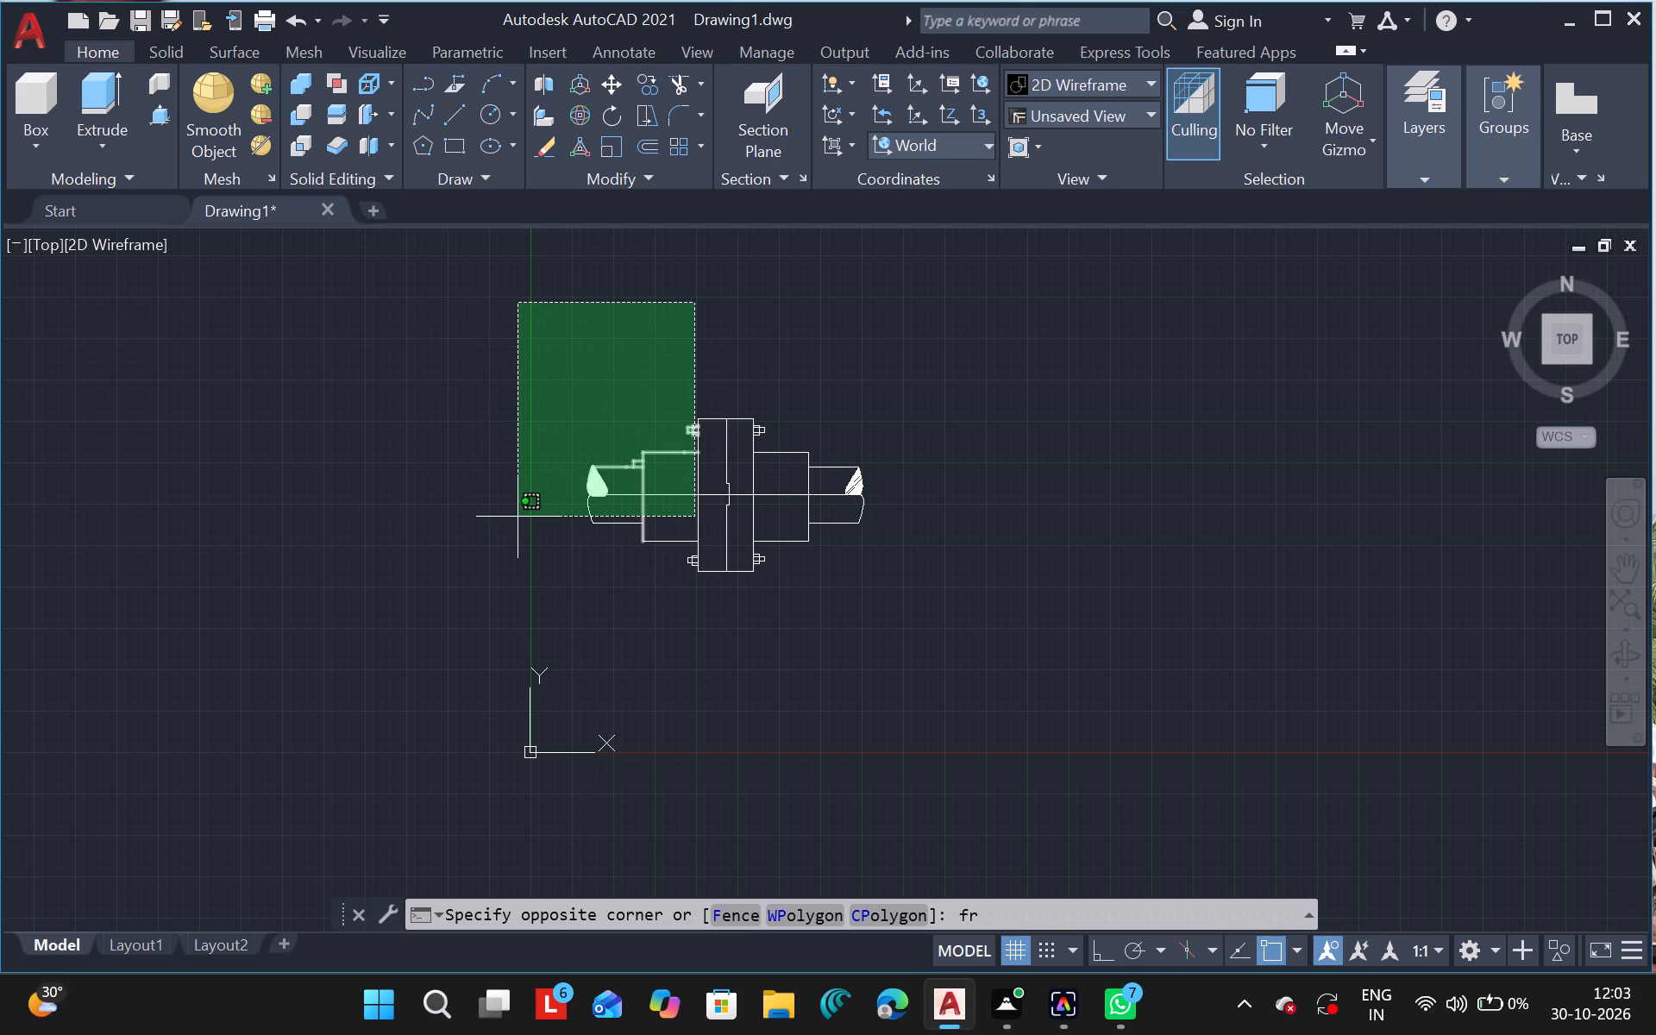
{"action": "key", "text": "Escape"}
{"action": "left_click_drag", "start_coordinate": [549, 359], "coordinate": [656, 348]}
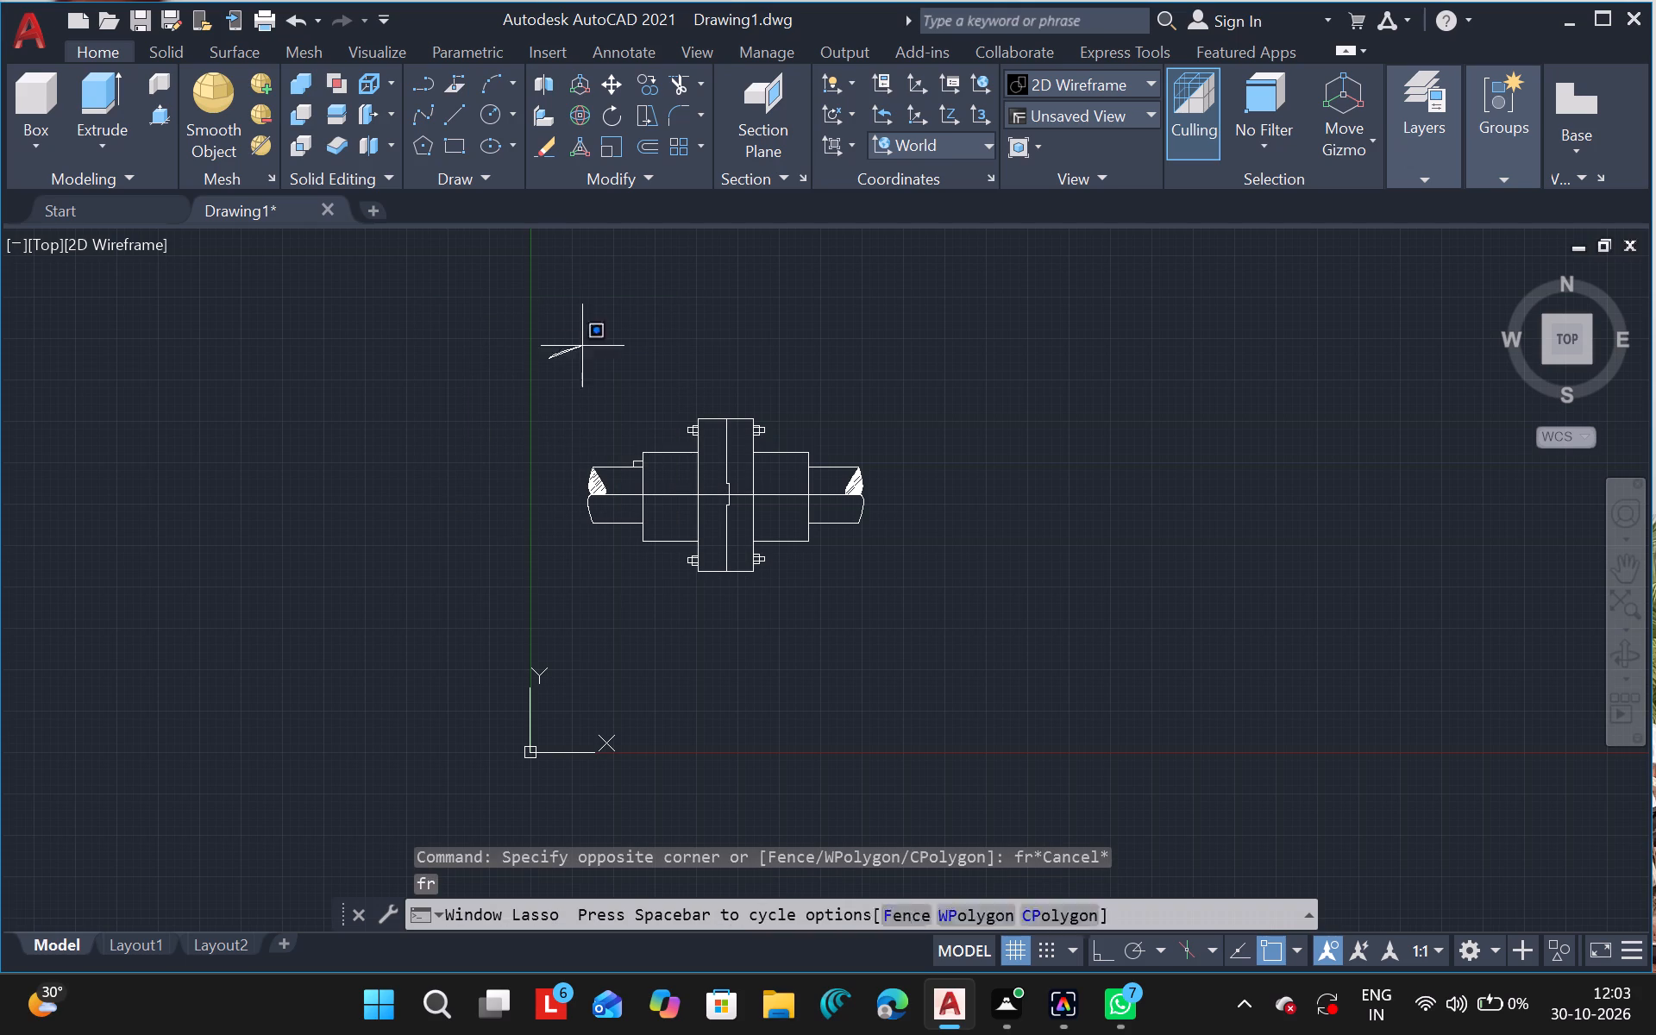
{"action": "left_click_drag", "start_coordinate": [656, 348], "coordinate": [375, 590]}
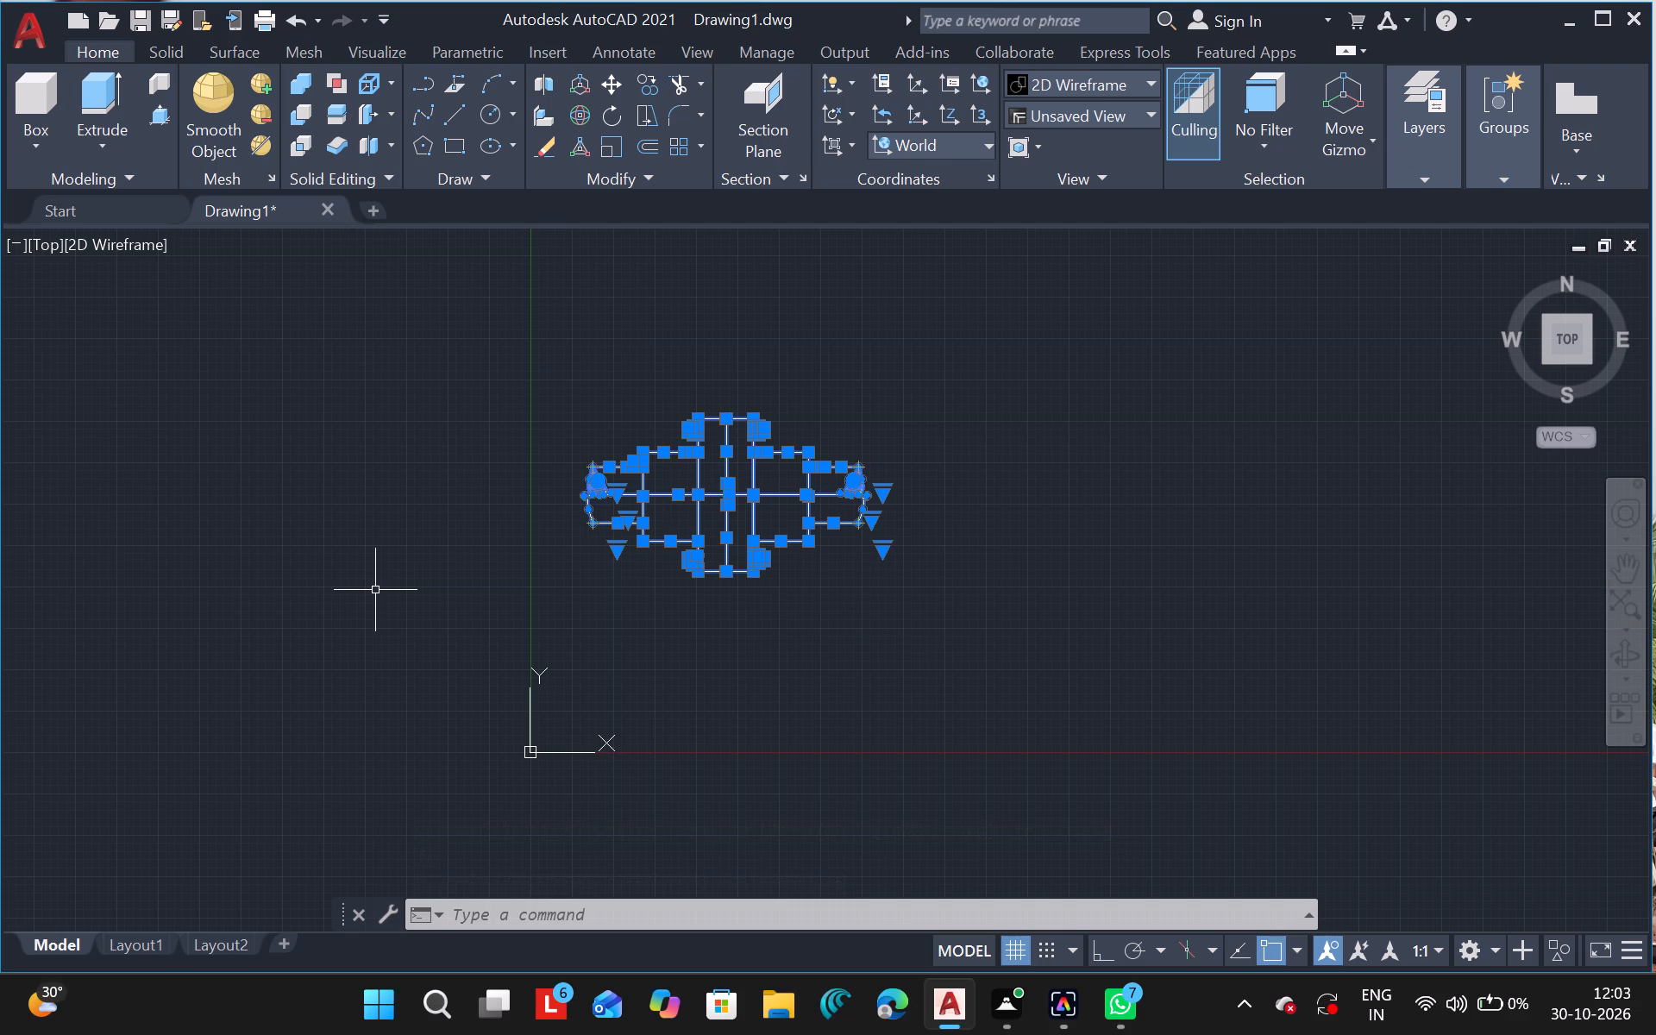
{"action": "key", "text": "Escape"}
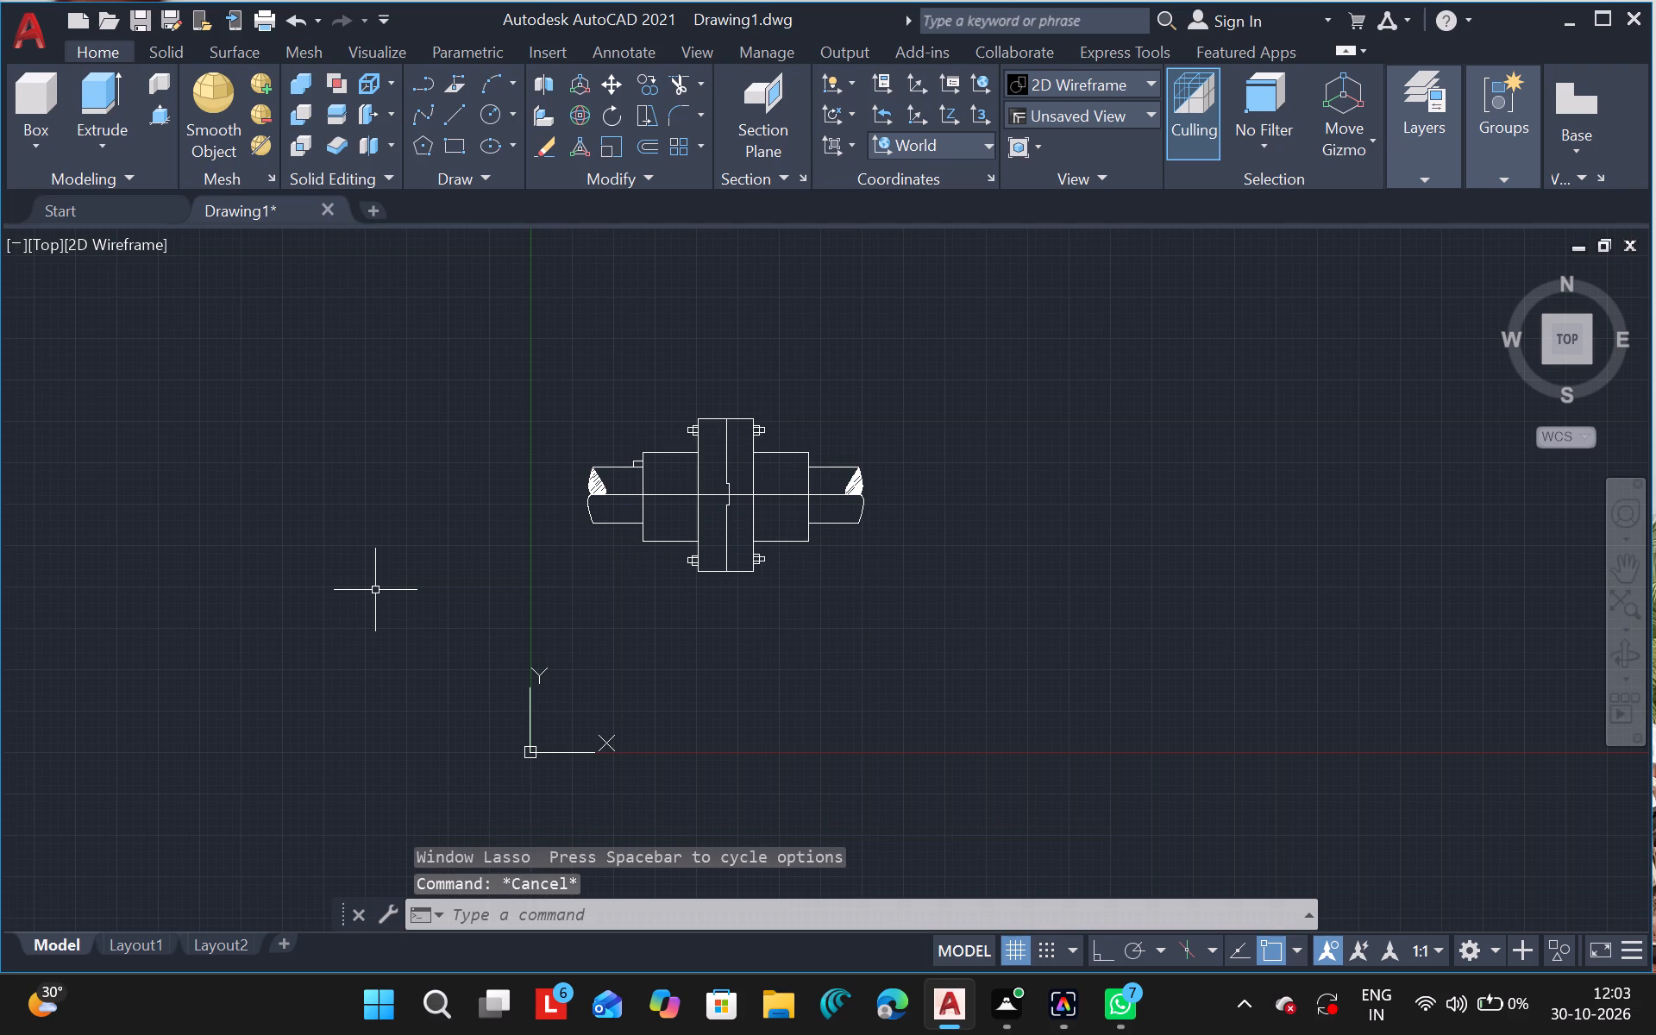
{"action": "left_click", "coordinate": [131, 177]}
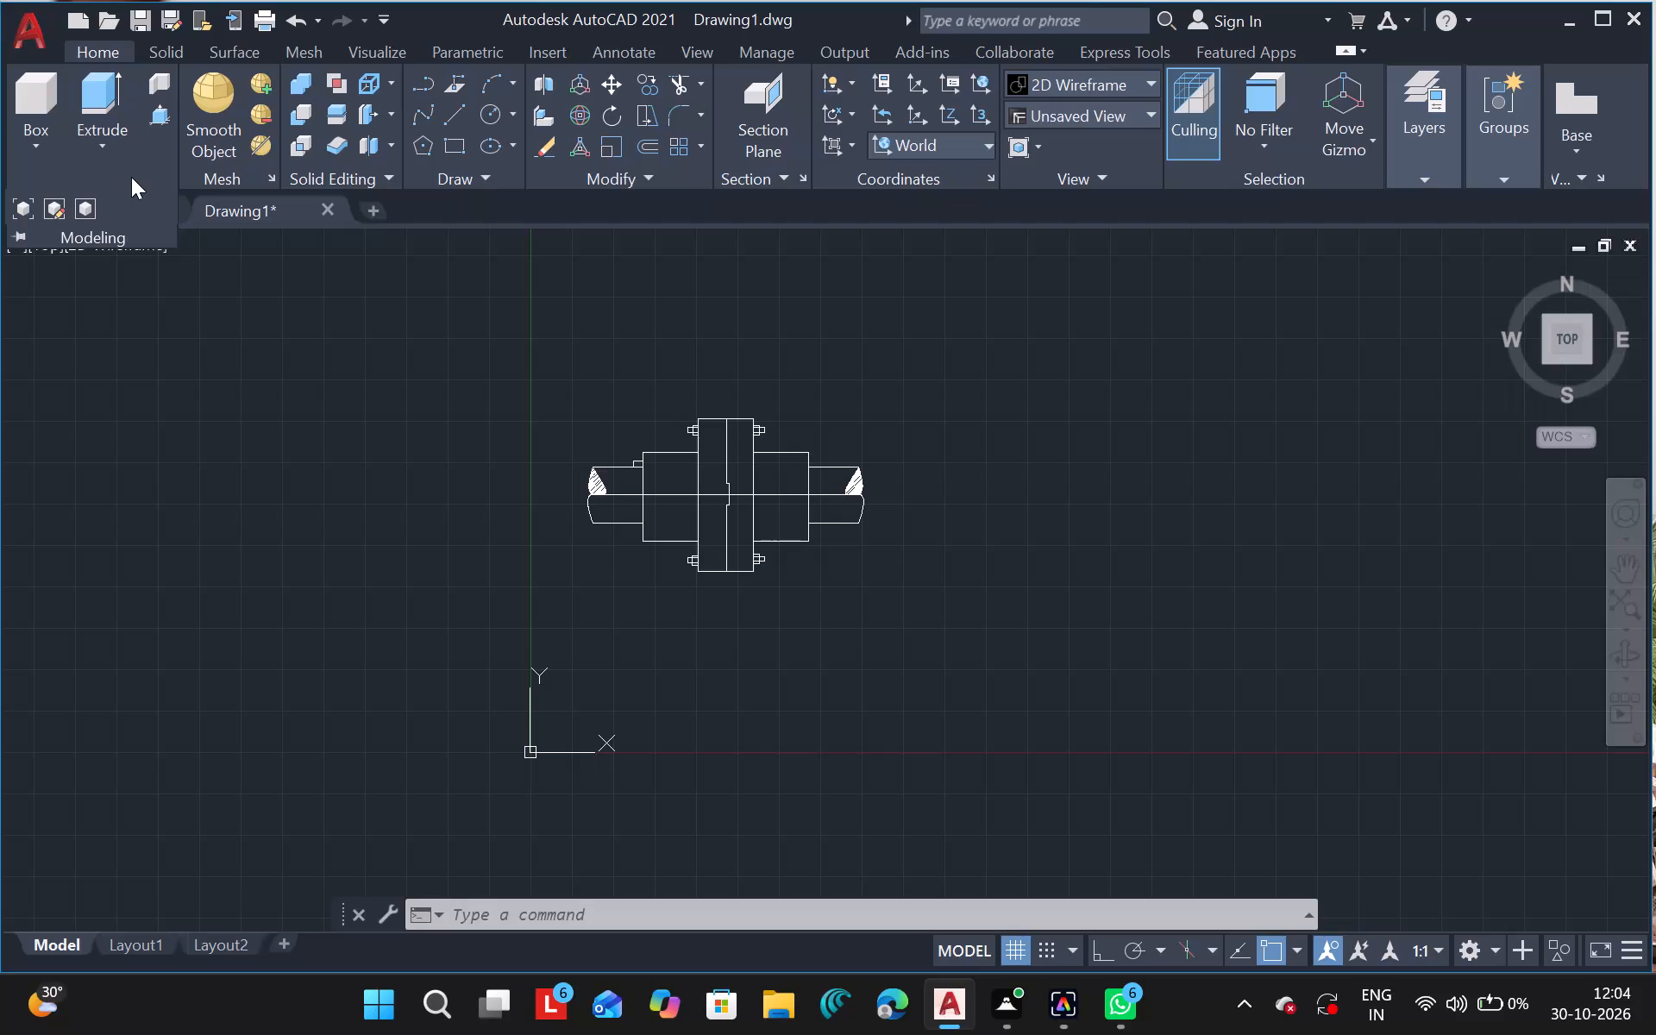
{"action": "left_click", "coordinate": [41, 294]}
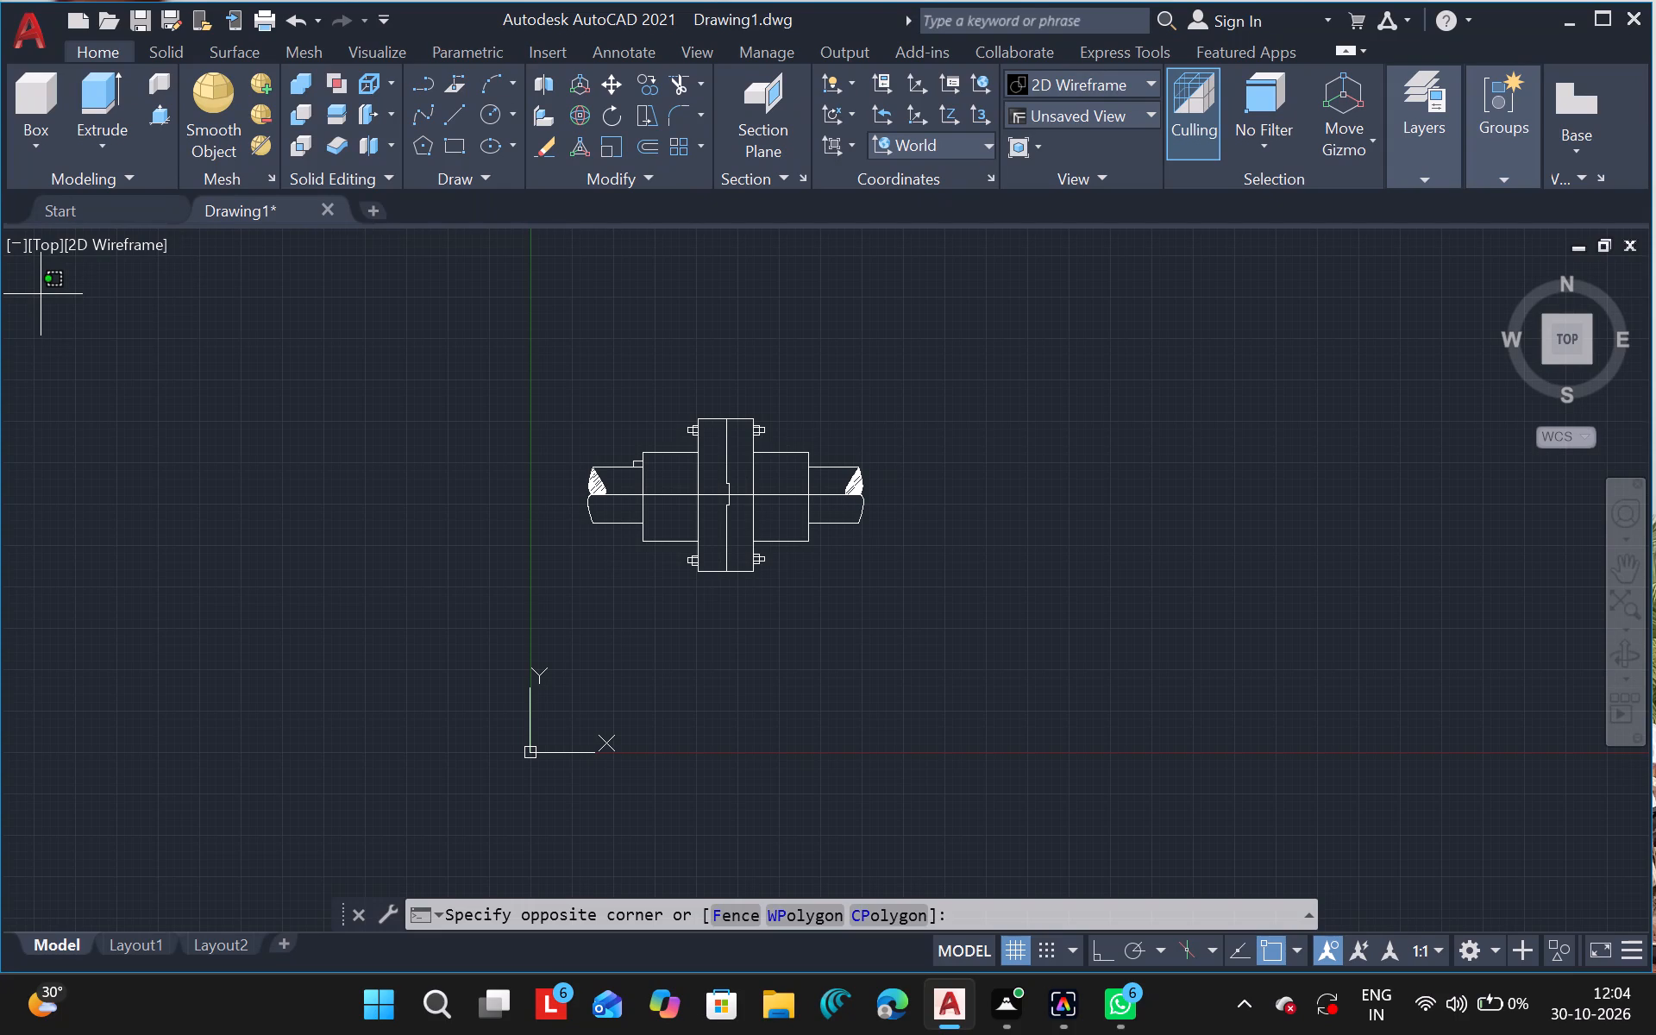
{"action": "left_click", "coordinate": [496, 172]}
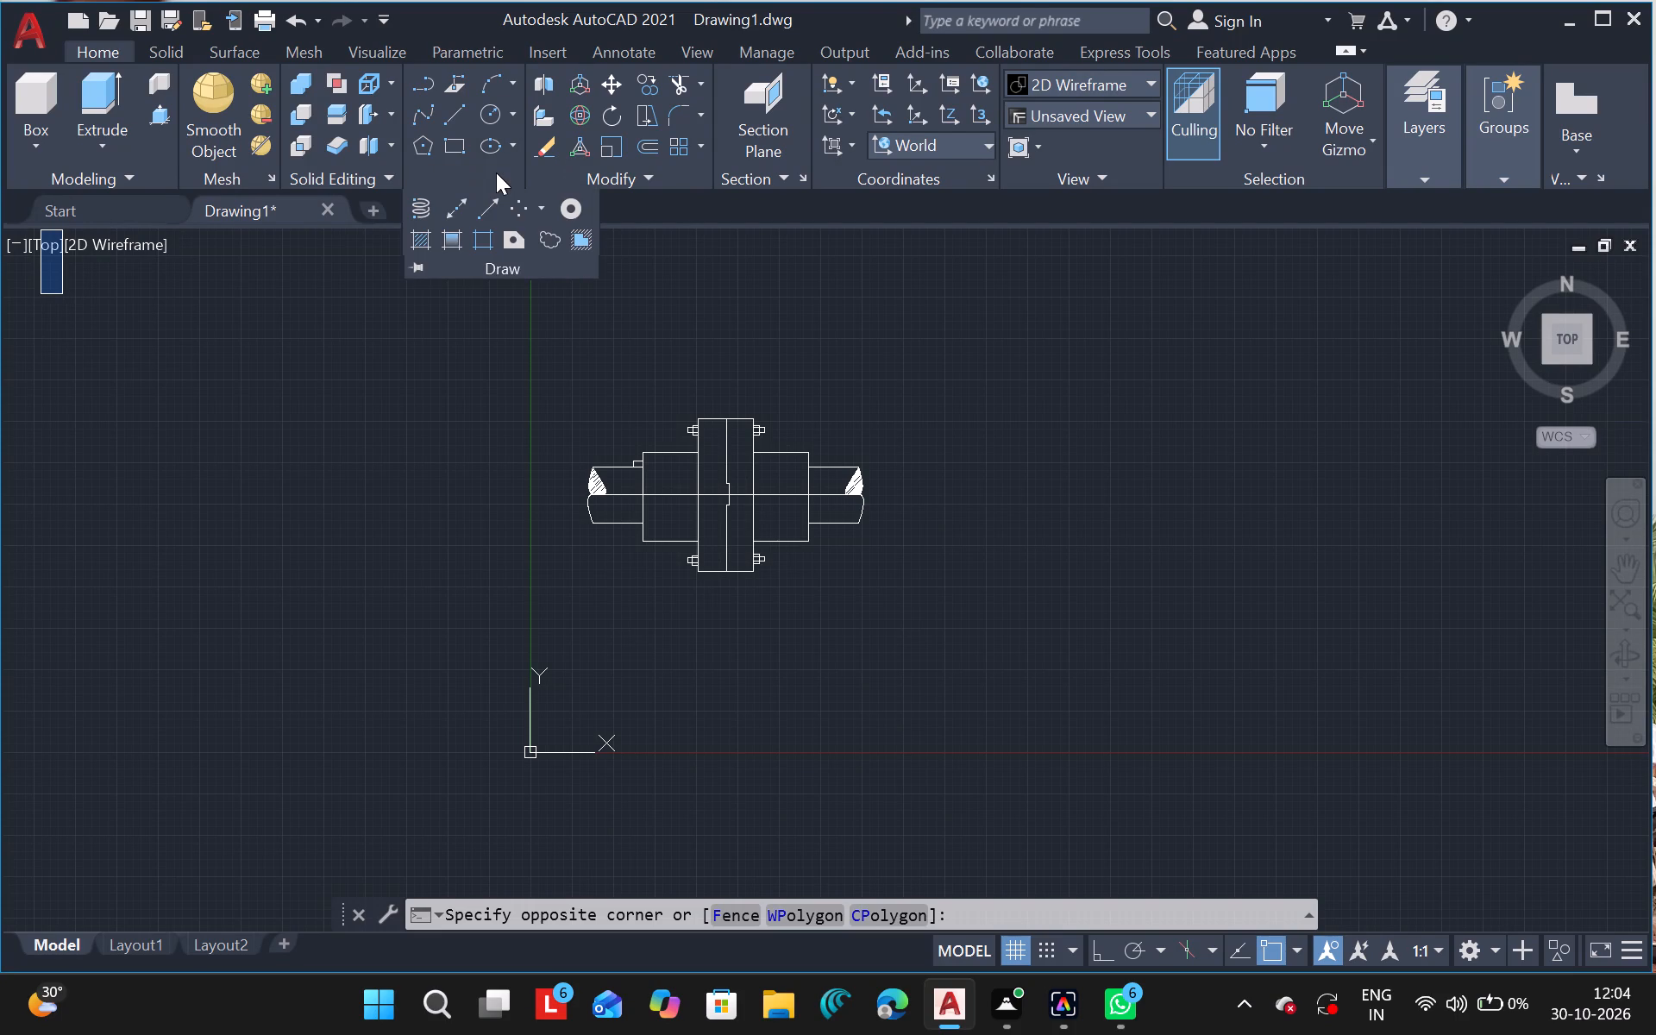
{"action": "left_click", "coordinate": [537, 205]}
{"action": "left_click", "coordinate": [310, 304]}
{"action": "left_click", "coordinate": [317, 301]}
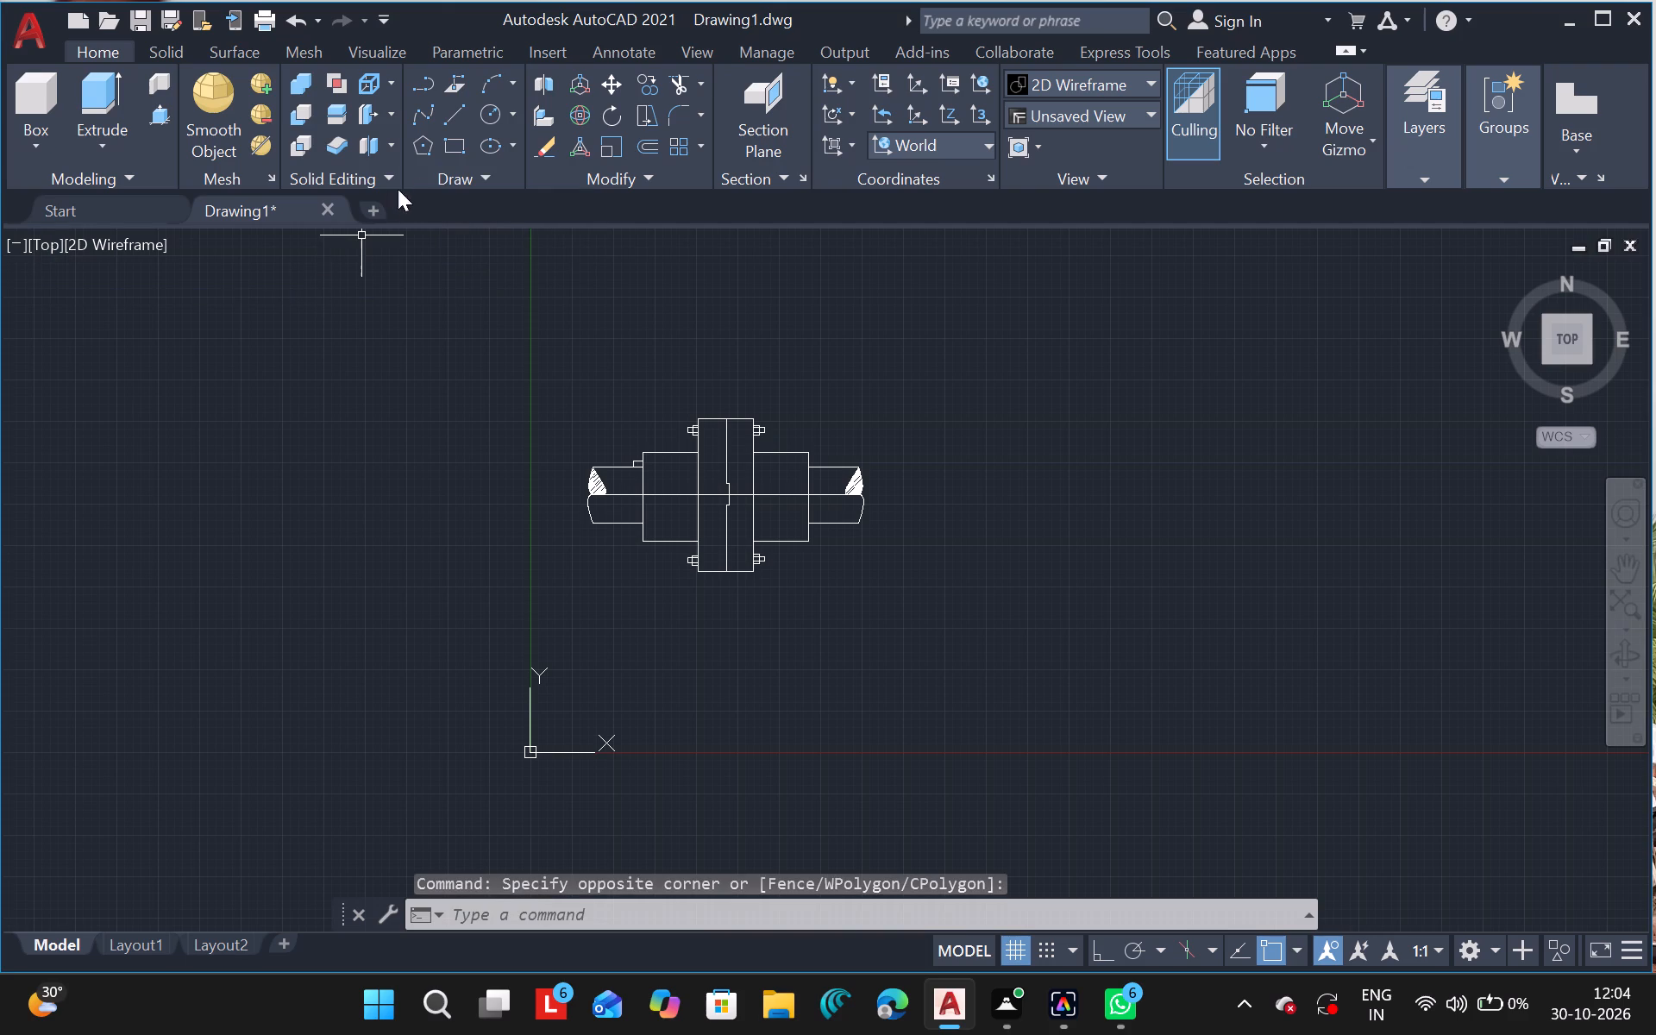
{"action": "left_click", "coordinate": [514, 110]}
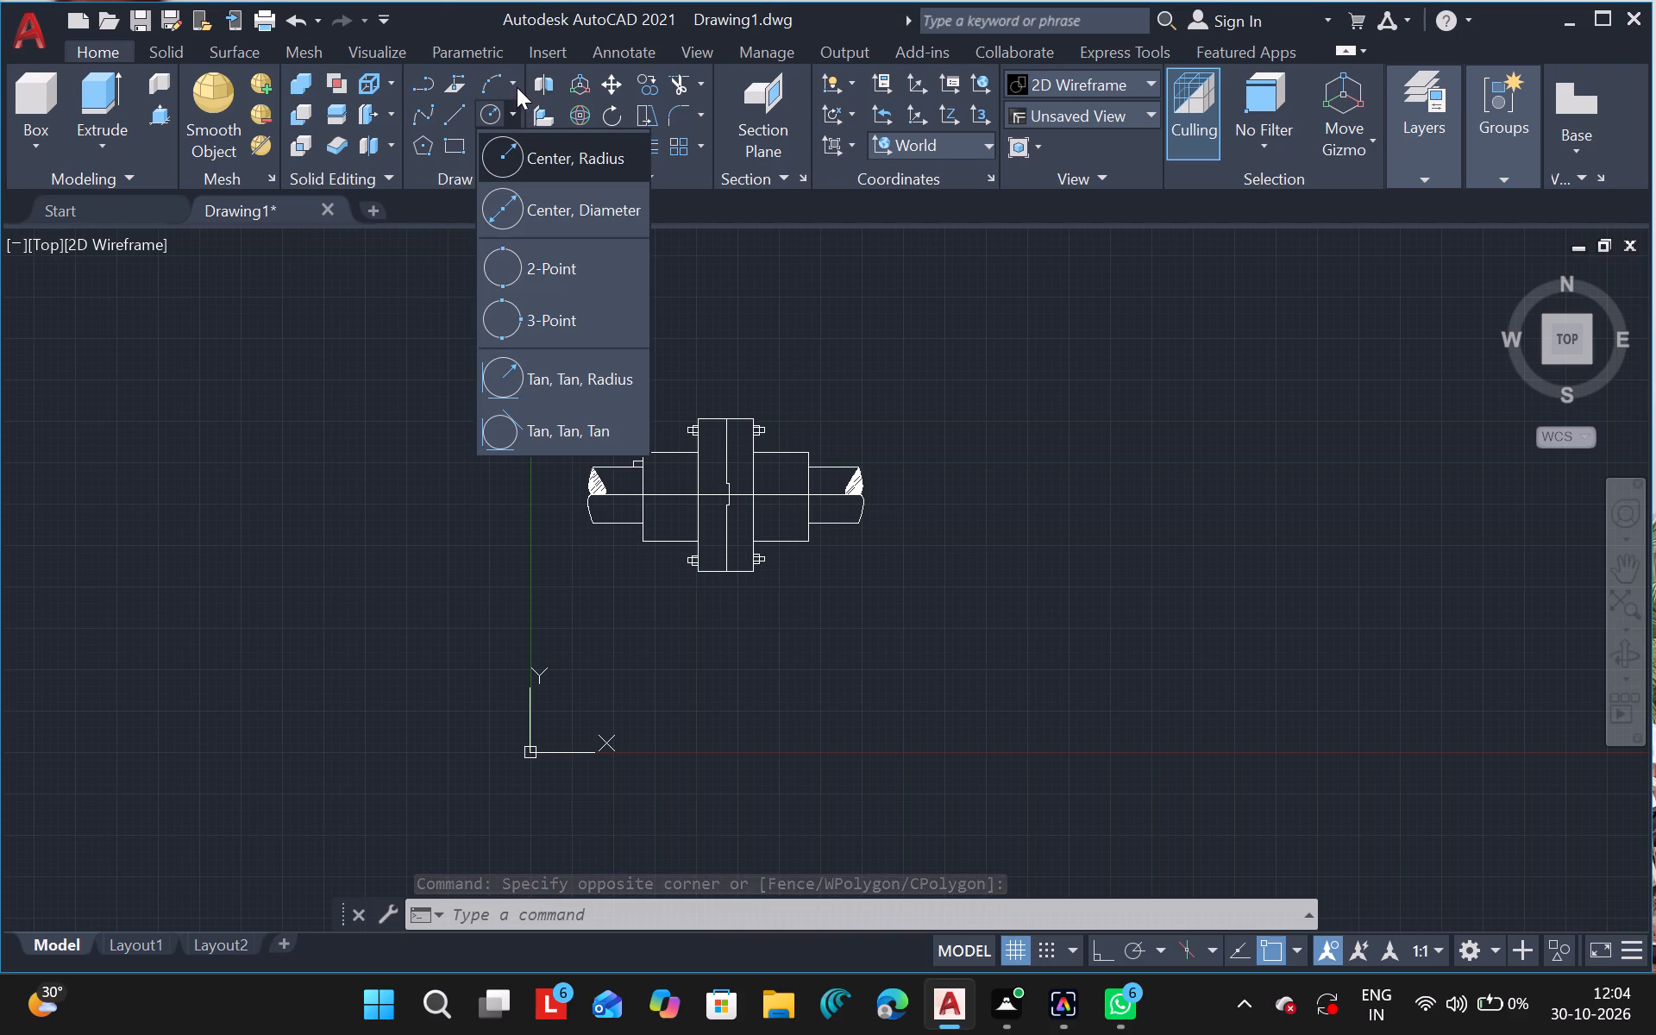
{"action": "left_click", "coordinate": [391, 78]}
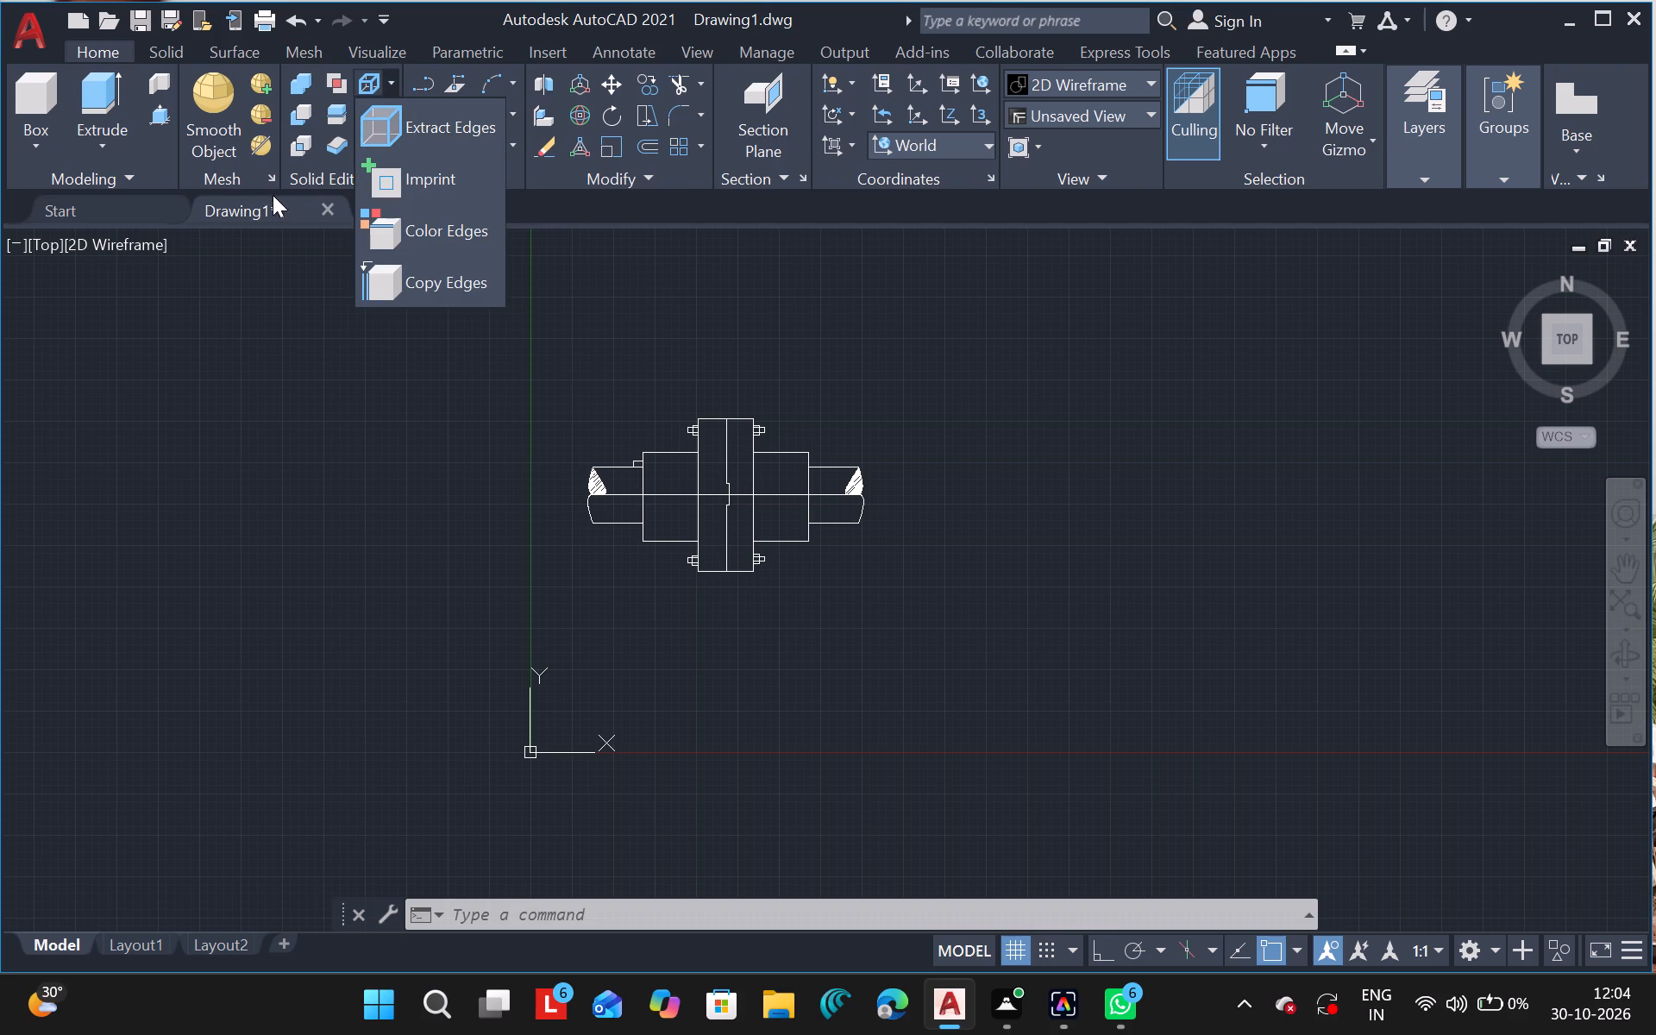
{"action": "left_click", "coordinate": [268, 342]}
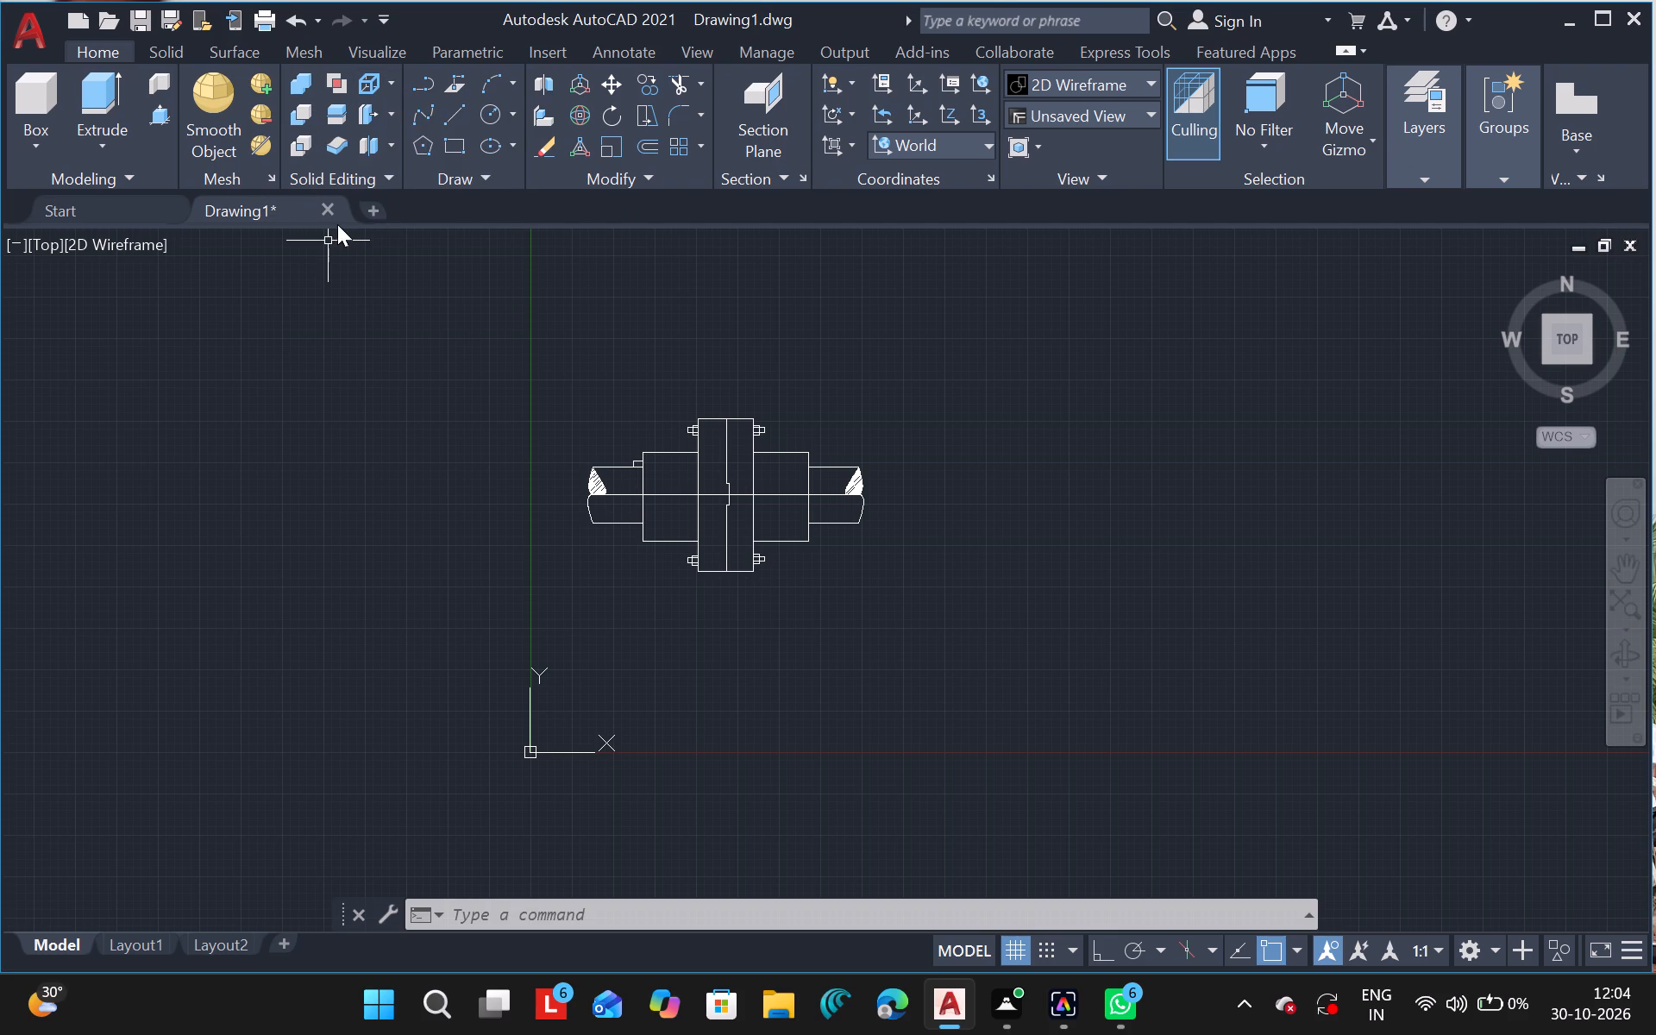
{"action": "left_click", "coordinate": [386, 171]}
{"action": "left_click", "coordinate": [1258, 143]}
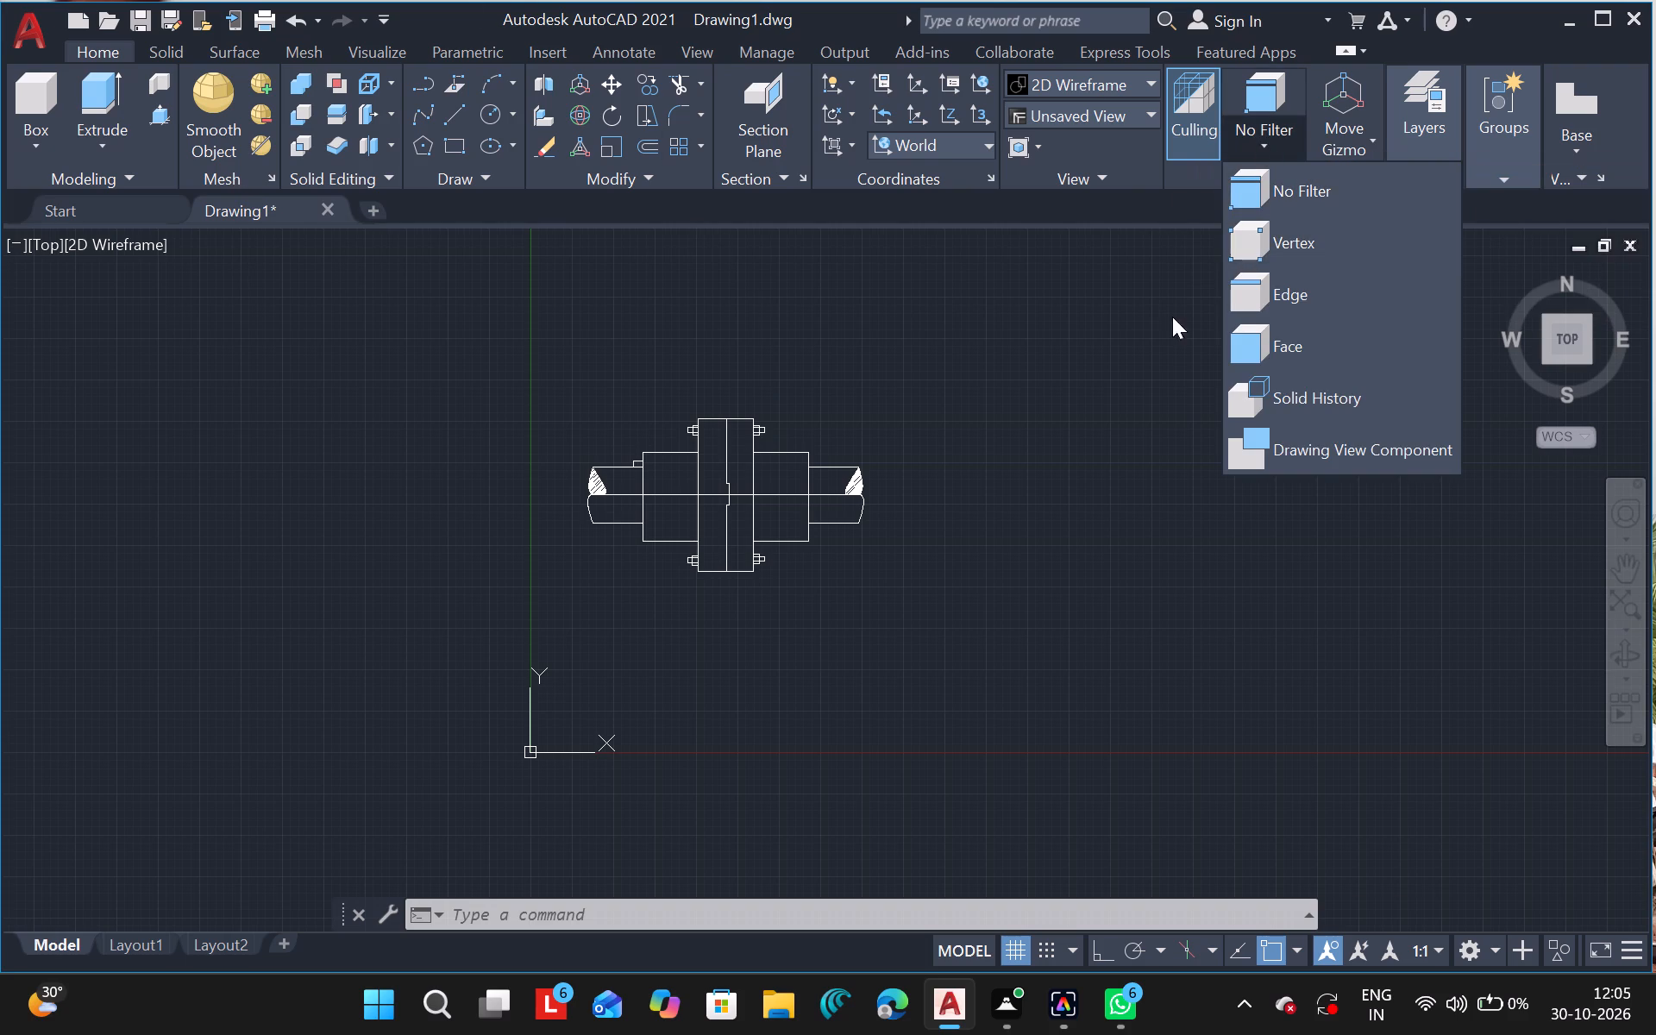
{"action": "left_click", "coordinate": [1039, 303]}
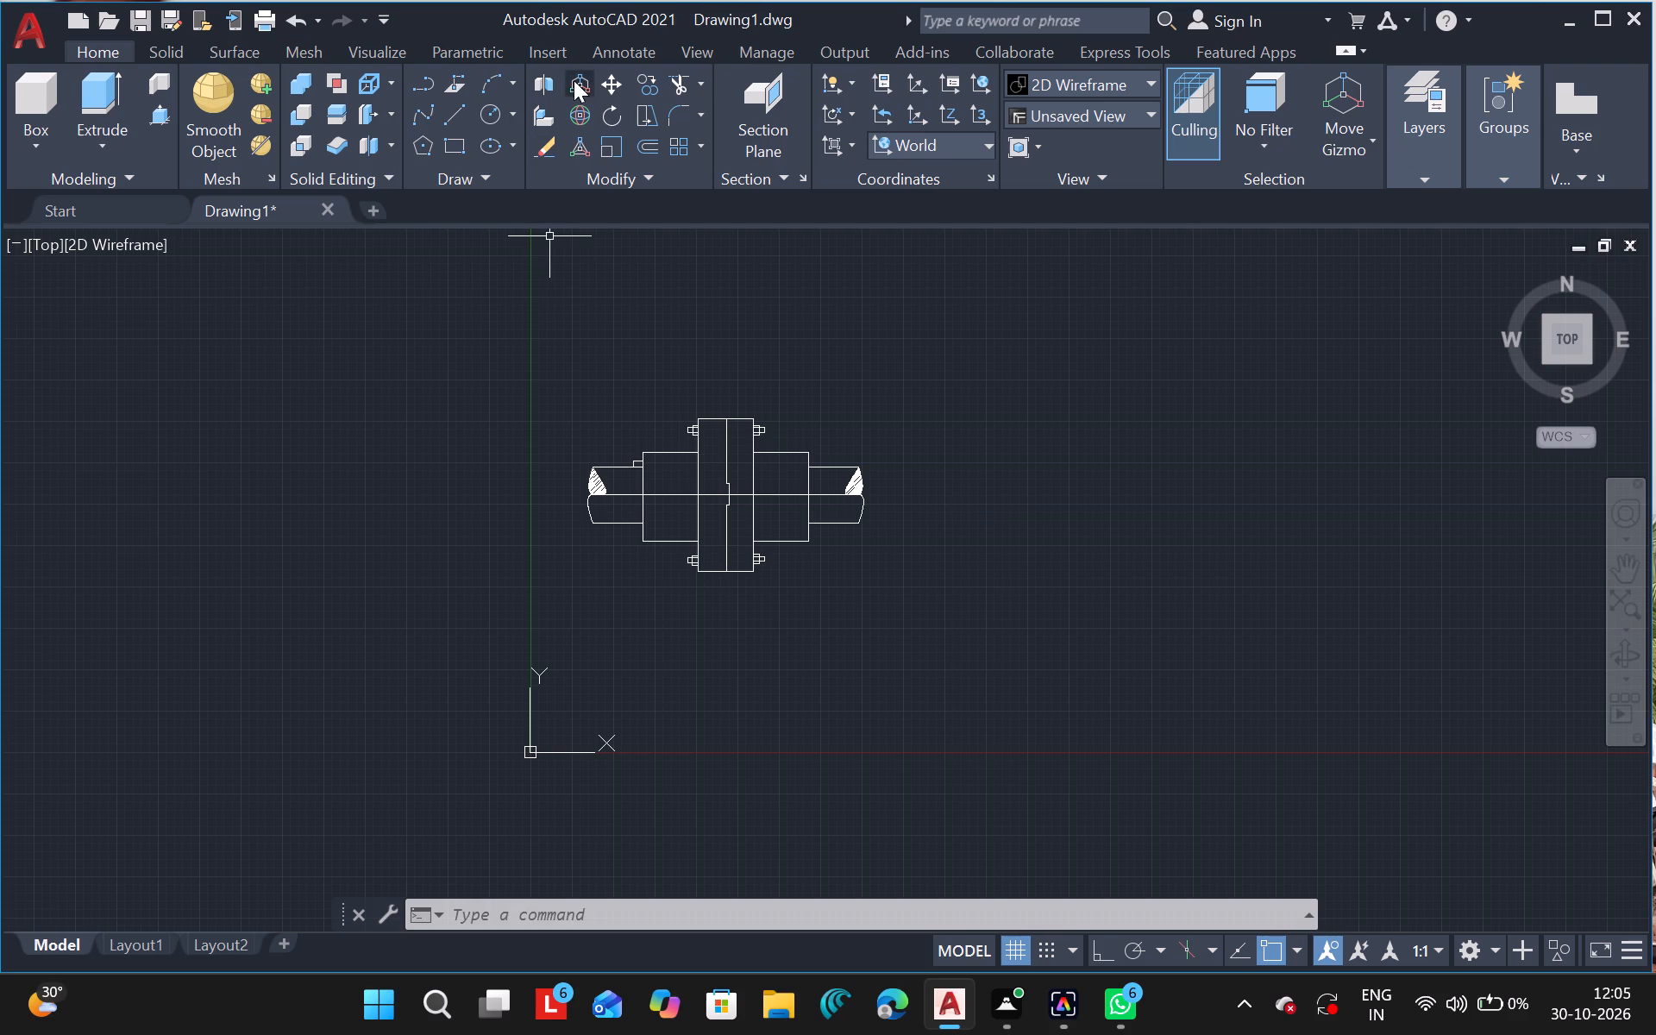
Add a multiline text label reading FRONT VIEW in the empty area above the coupling figure.
{"action": "left_click", "coordinate": [627, 38]}
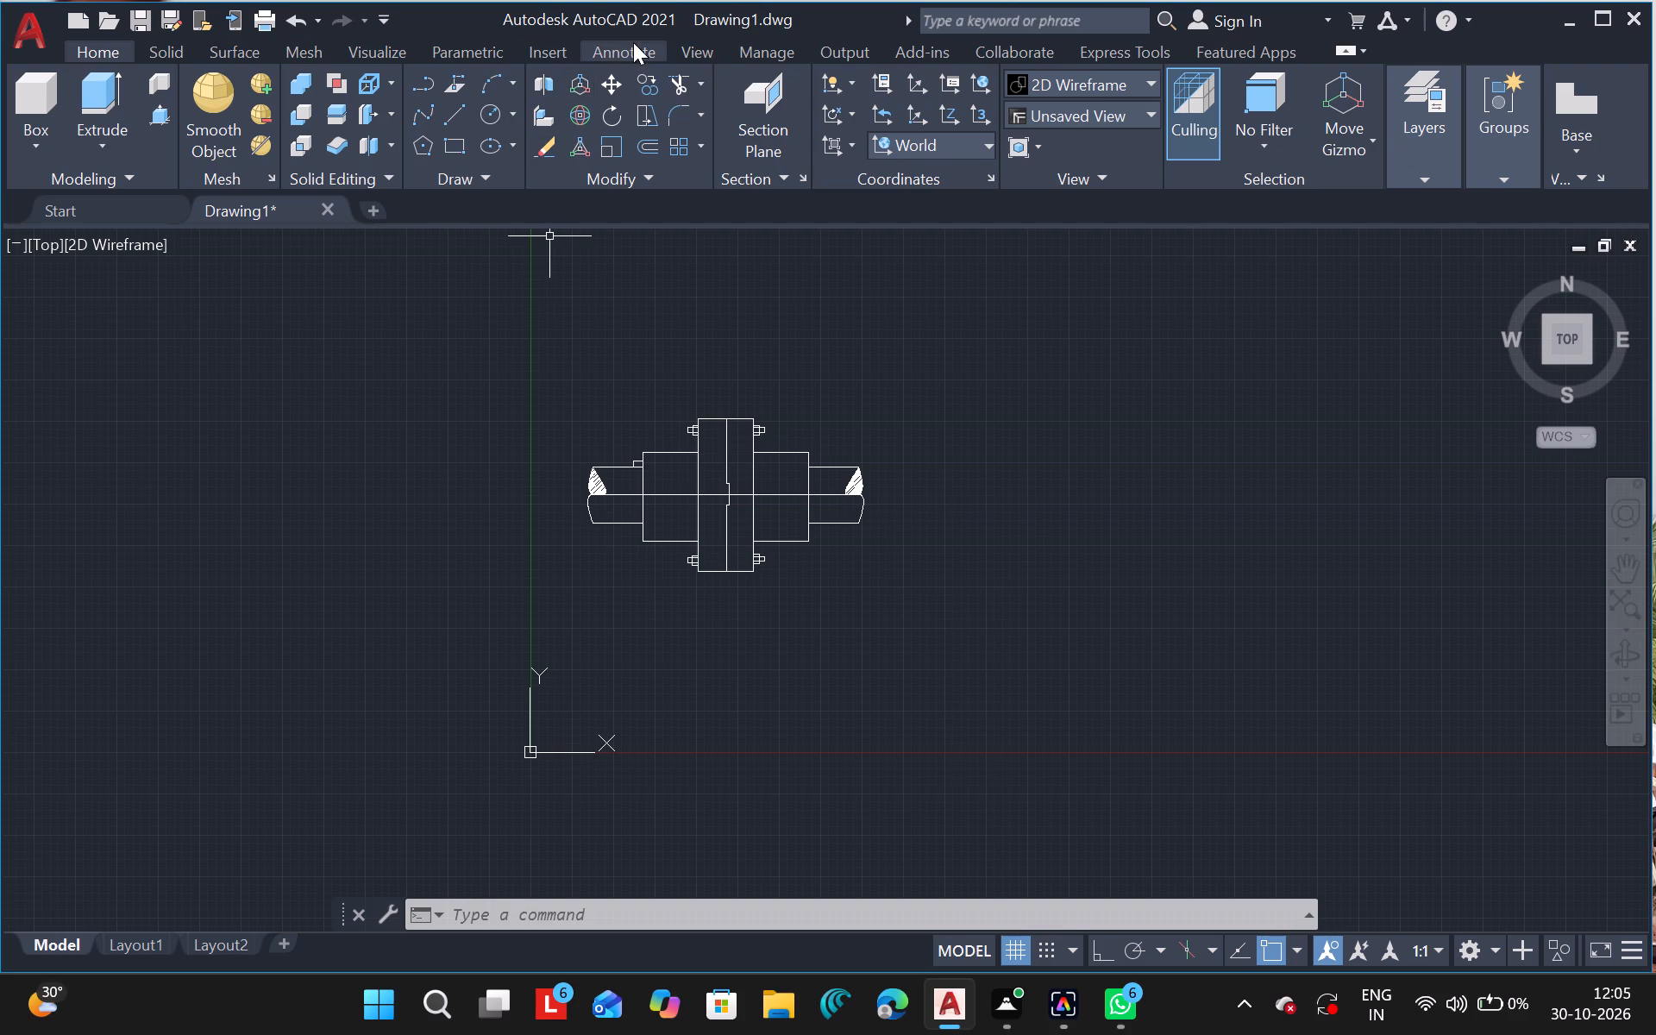
{"action": "left_click", "coordinate": [633, 42]}
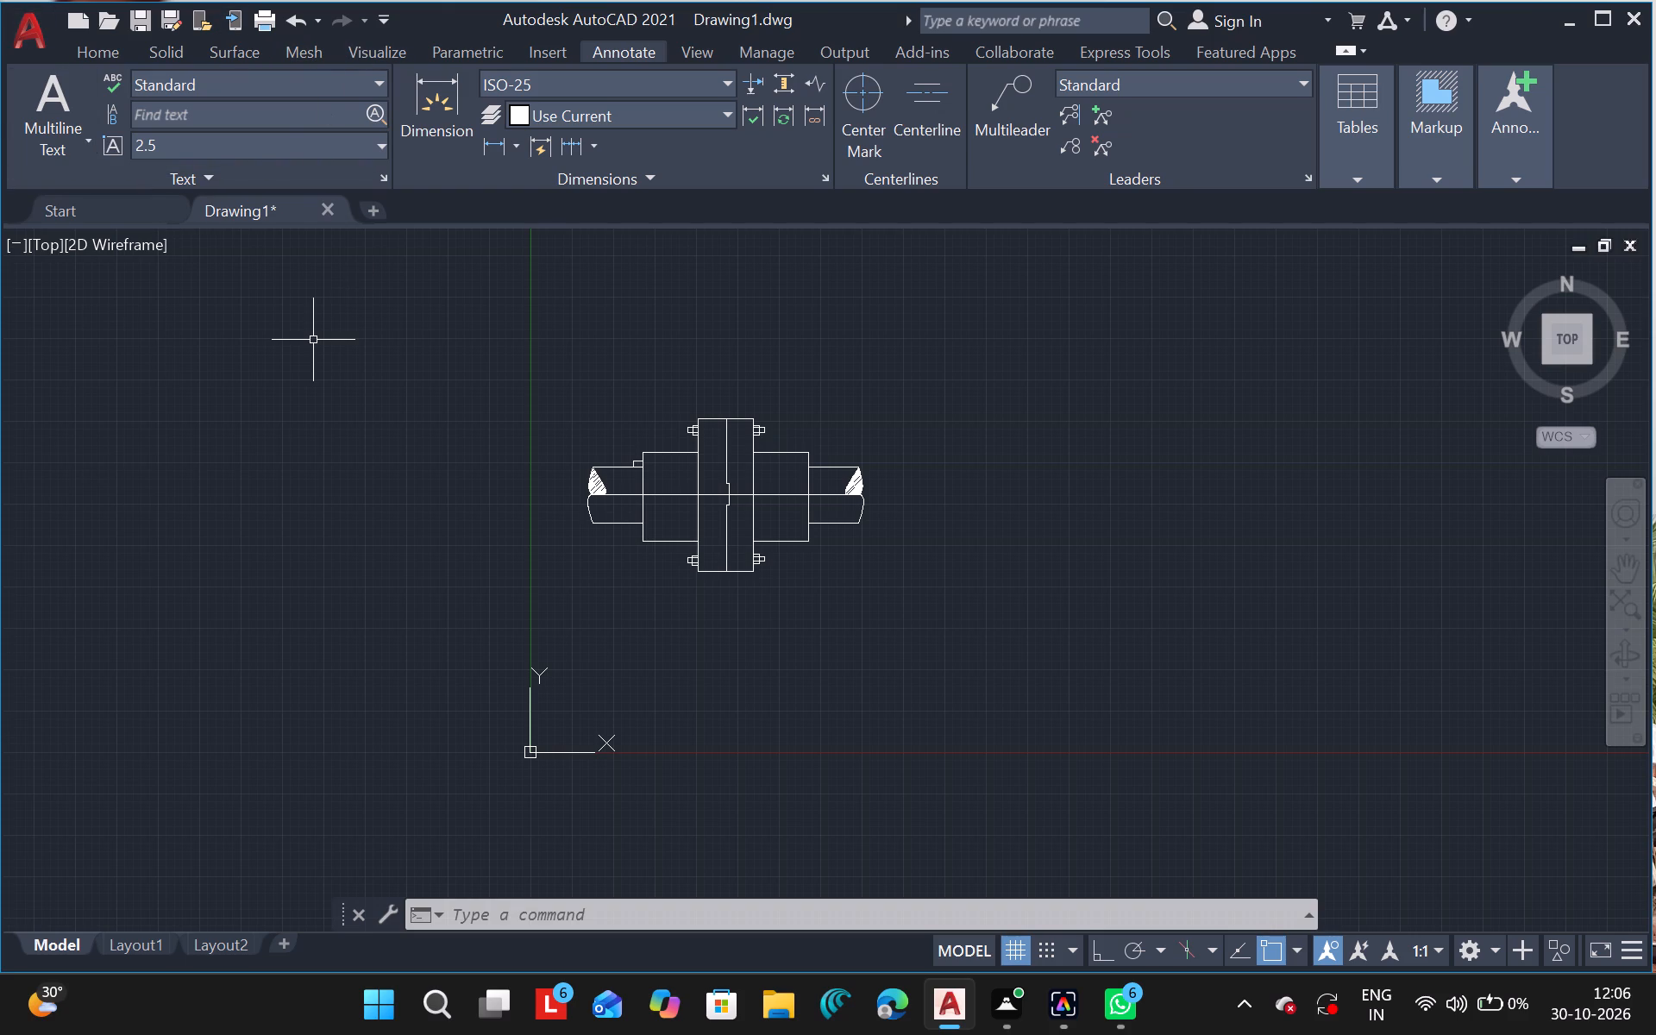
{"action": "left_click", "coordinate": [73, 99]}
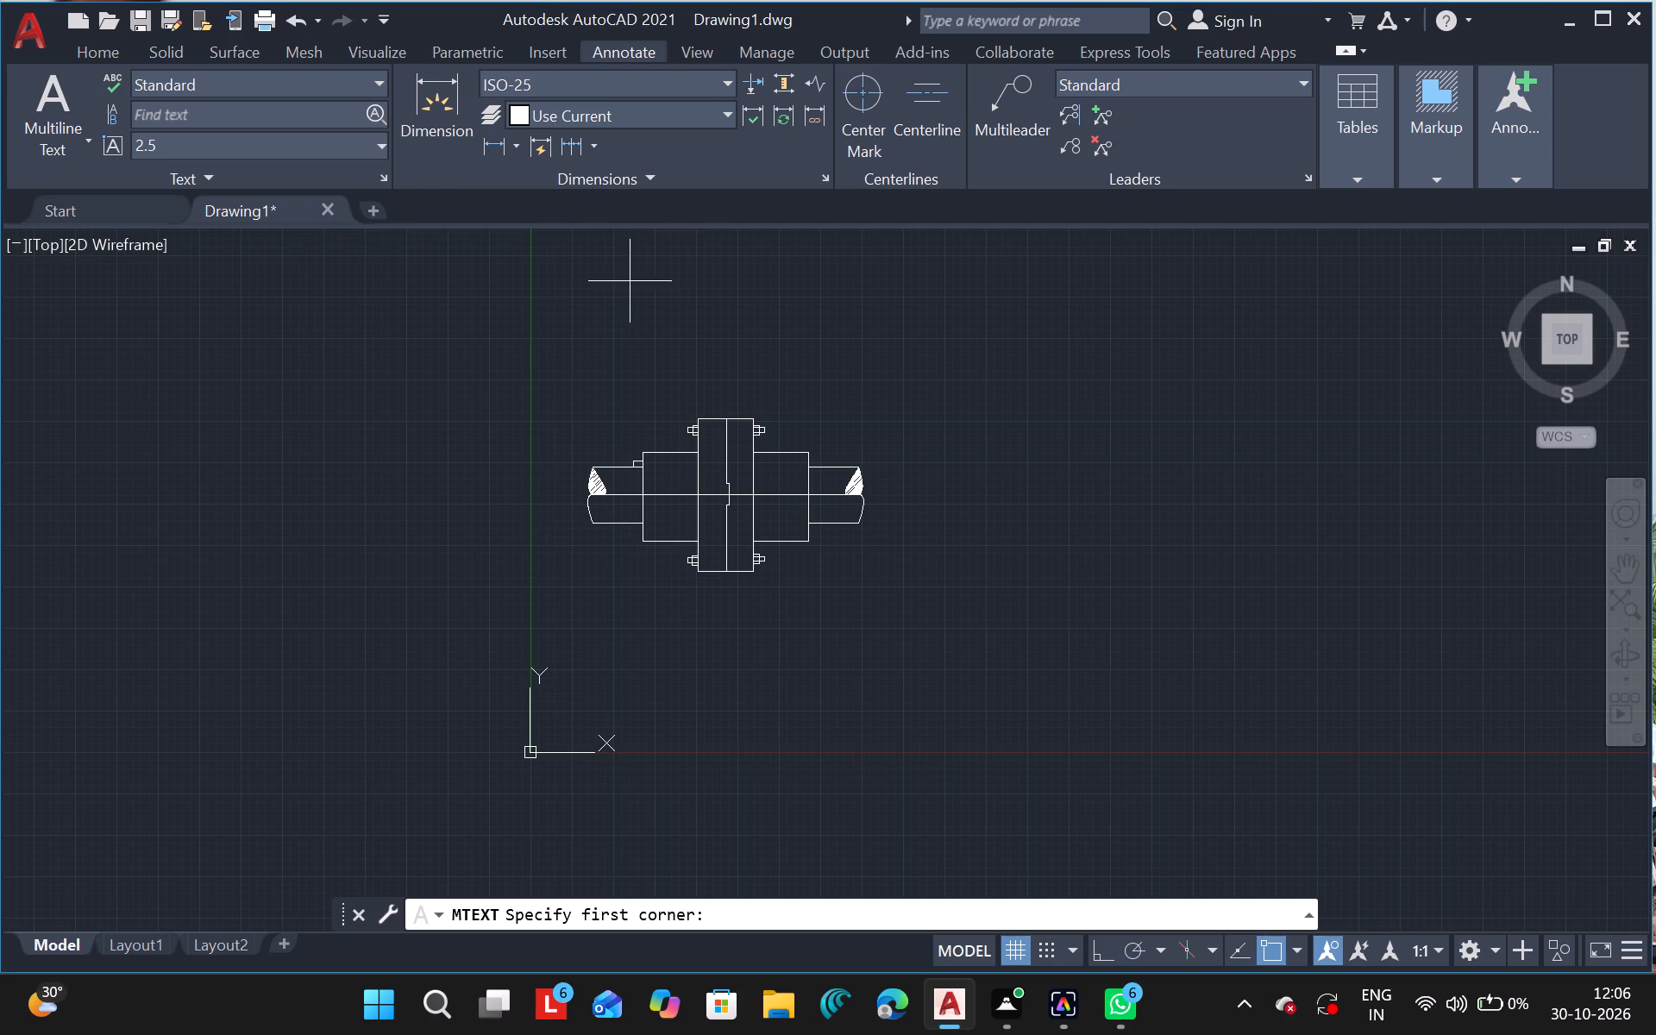
{"action": "triple_click", "coordinate": [630, 282]}
{"action": "double_click", "coordinate": [630, 282]}
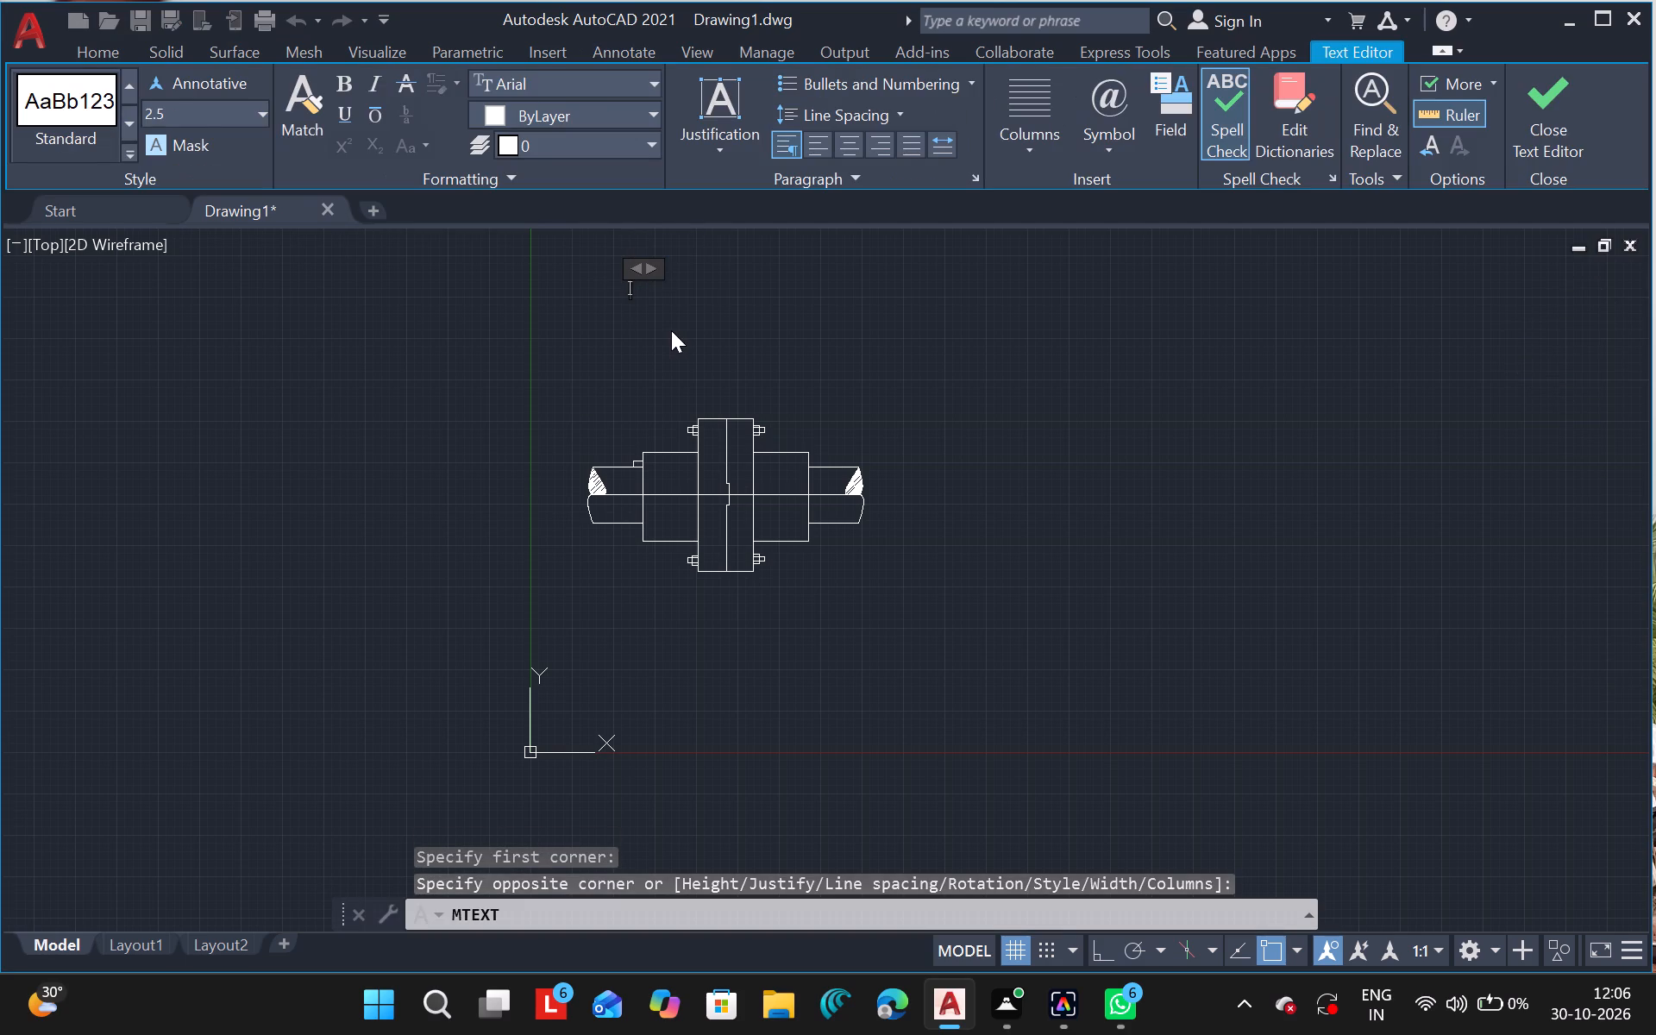
{"action": "type", "text": "FRONT VIEW"}
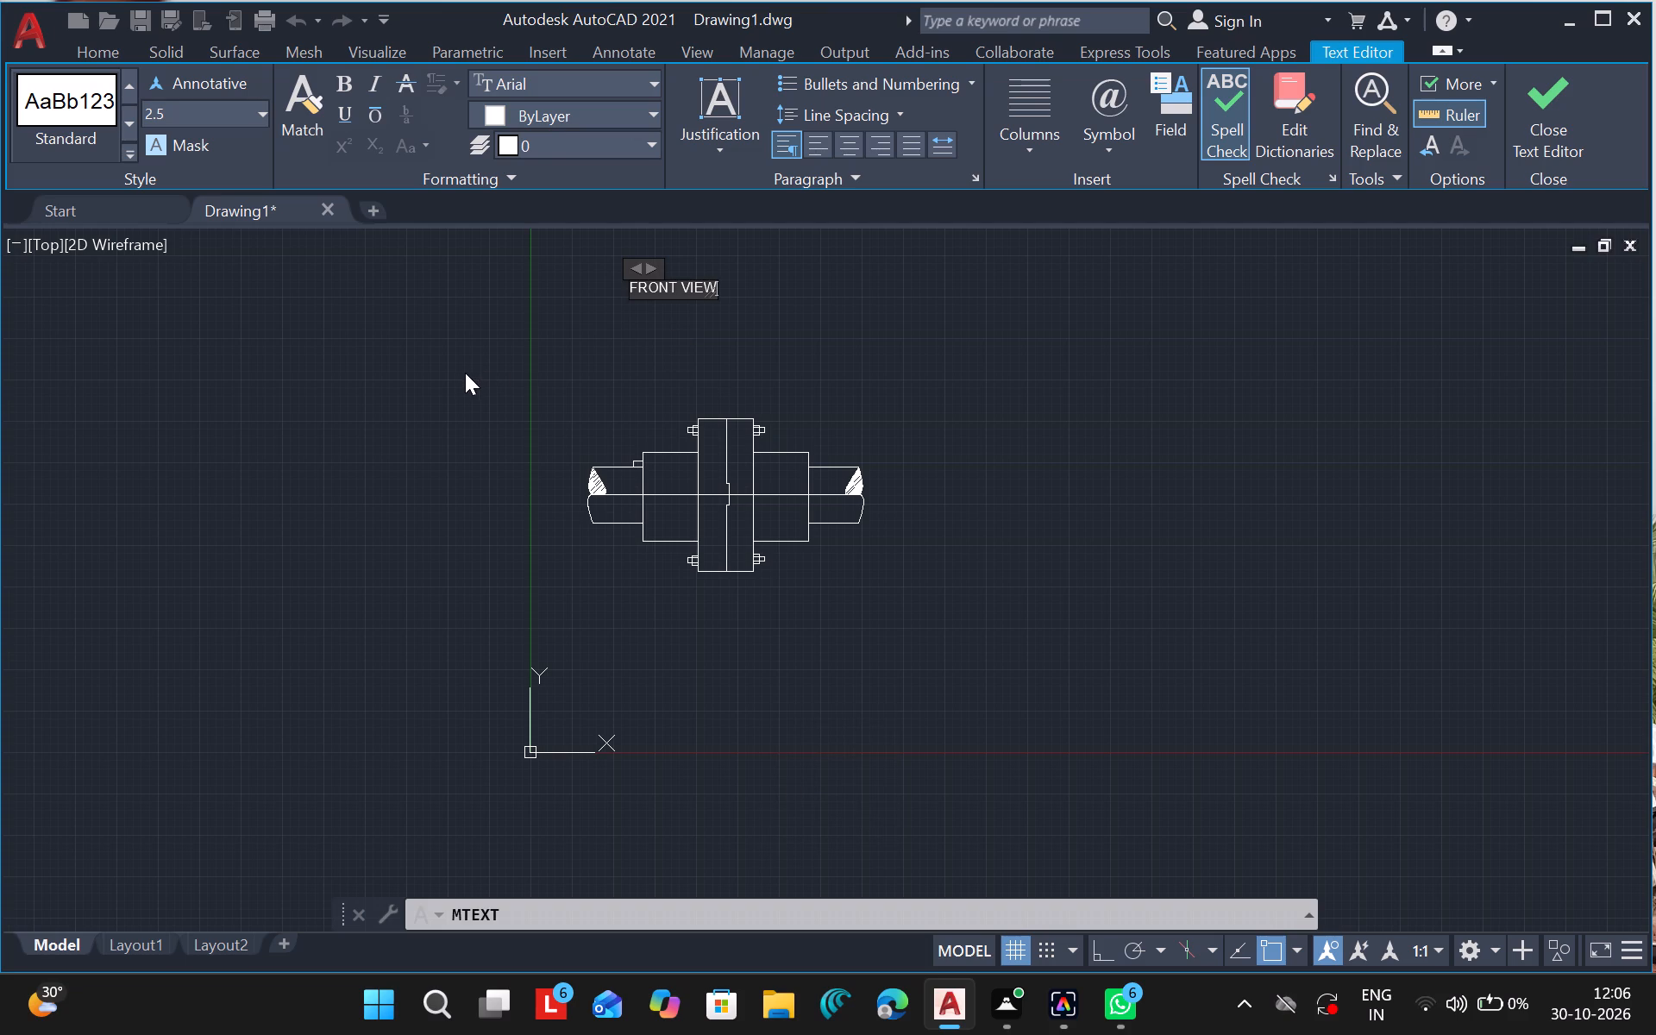
{"action": "left_click", "coordinate": [481, 406]}
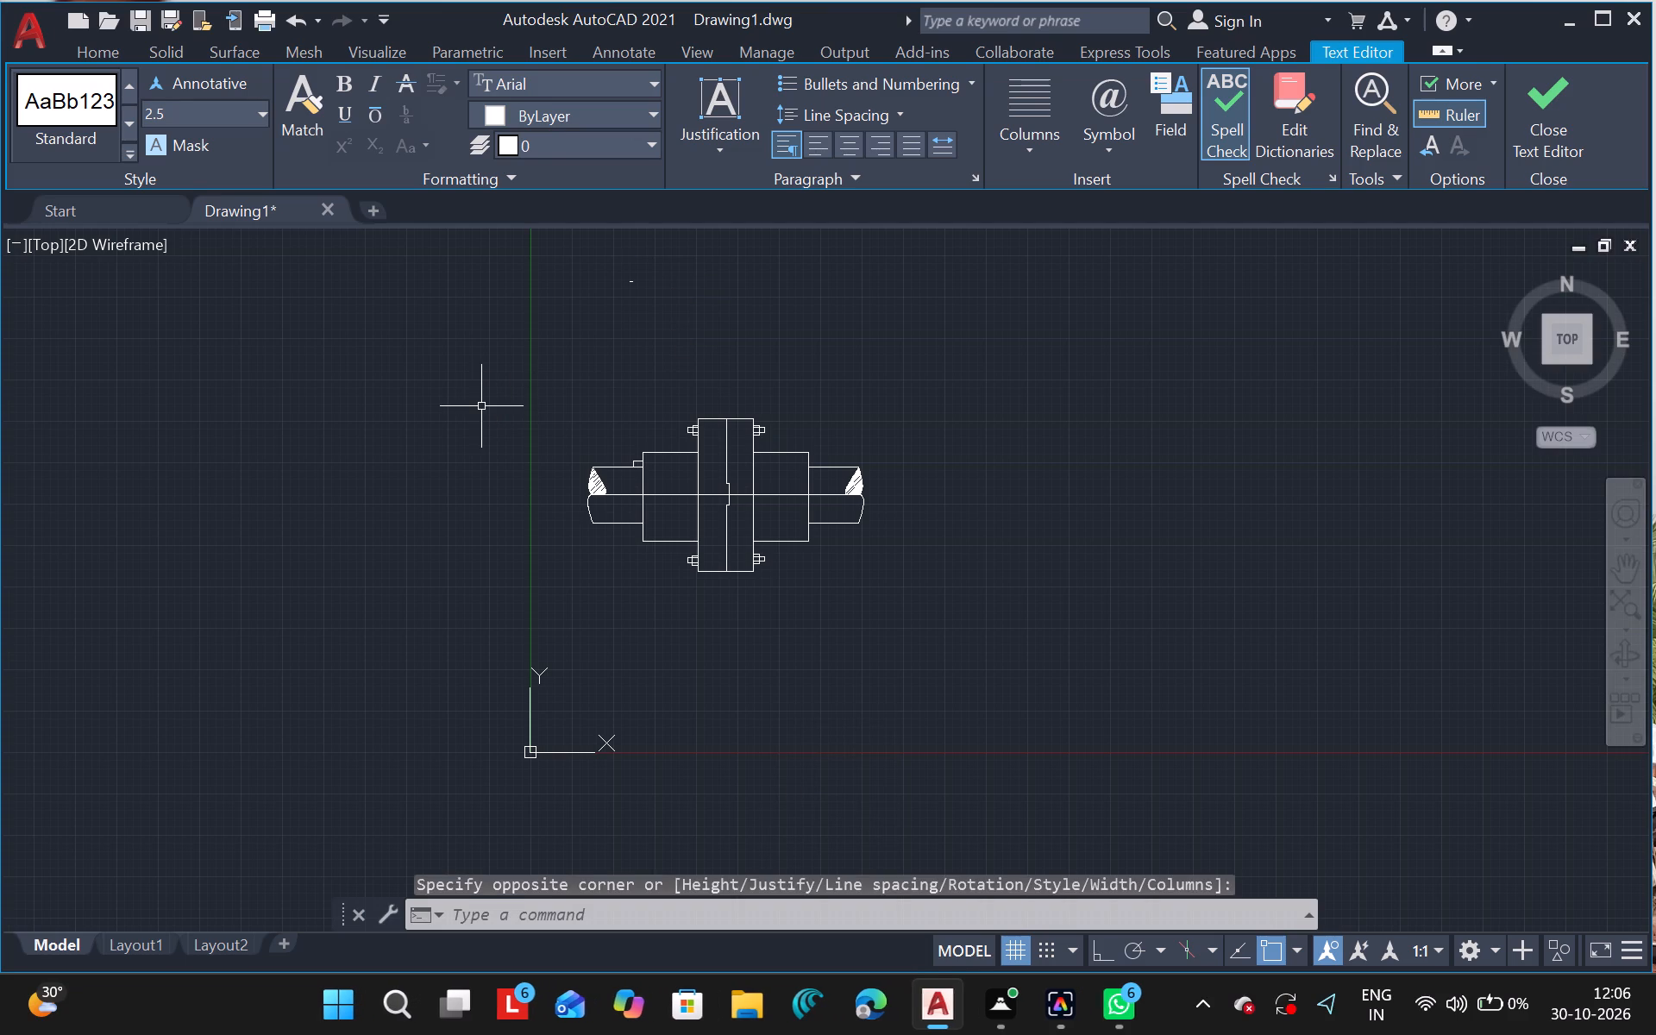
Set the text height of the FRONT VIEW label to 90 in its properties.
{"action": "left_click_drag", "start_coordinate": [607, 279], "coordinate": [707, 274]}
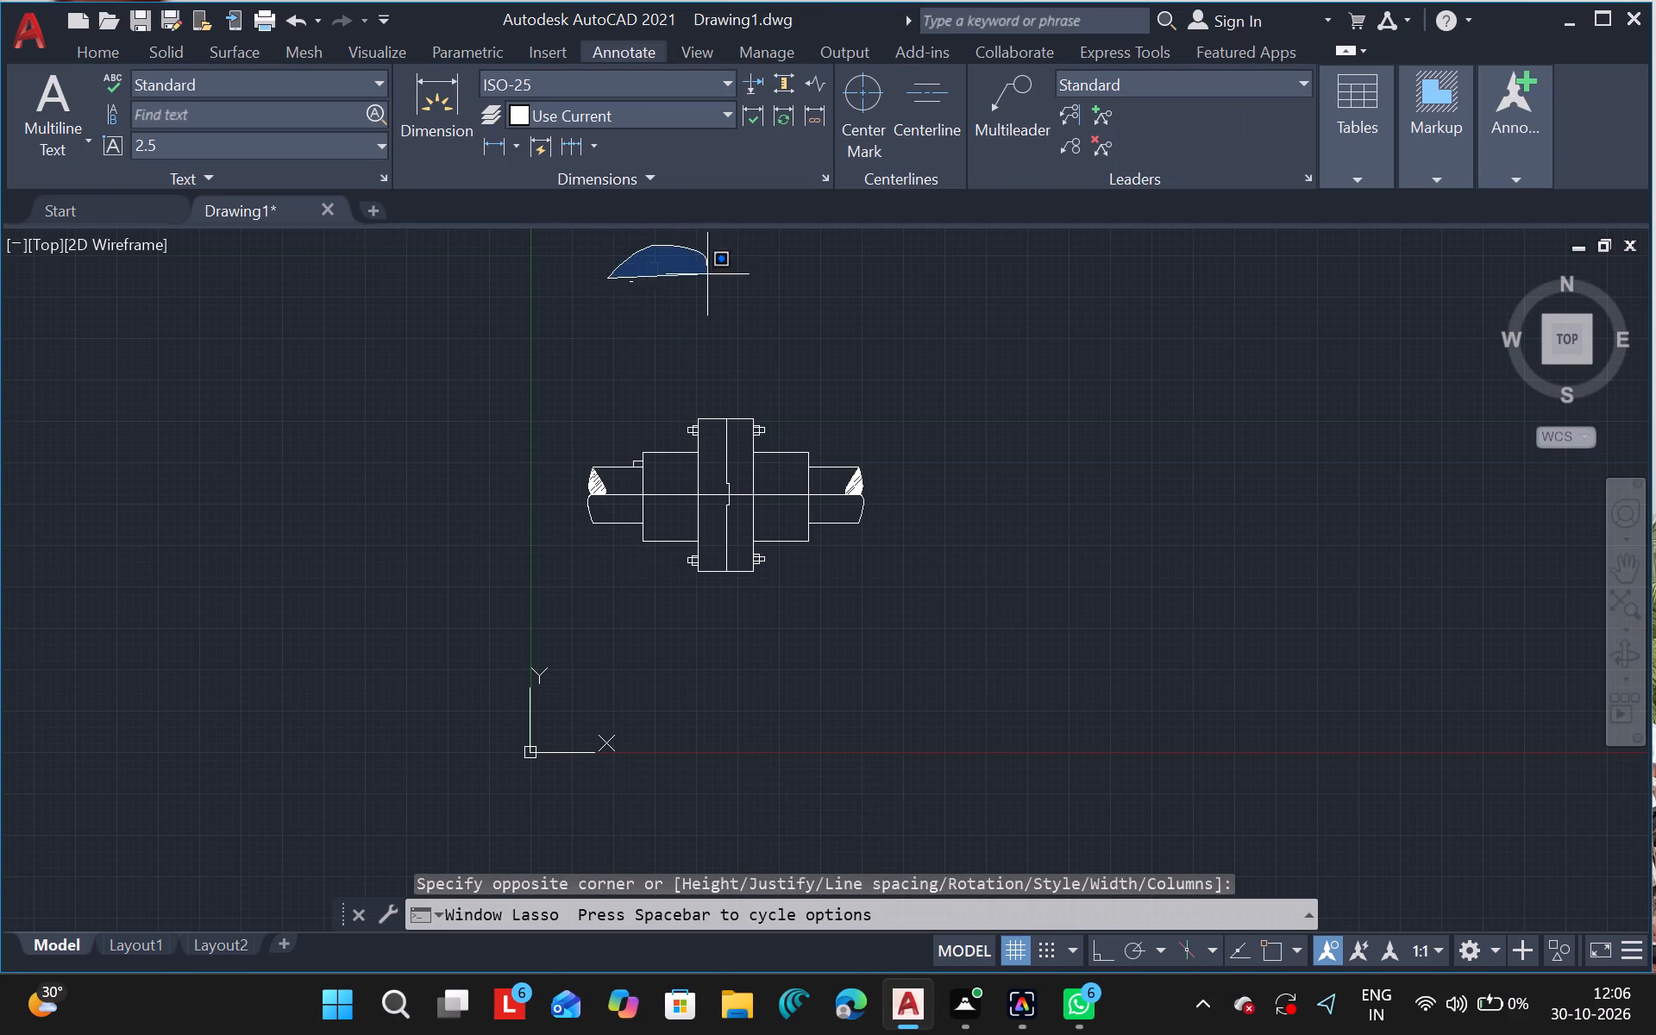
{"action": "left_click_drag", "start_coordinate": [707, 274], "coordinate": [595, 314]}
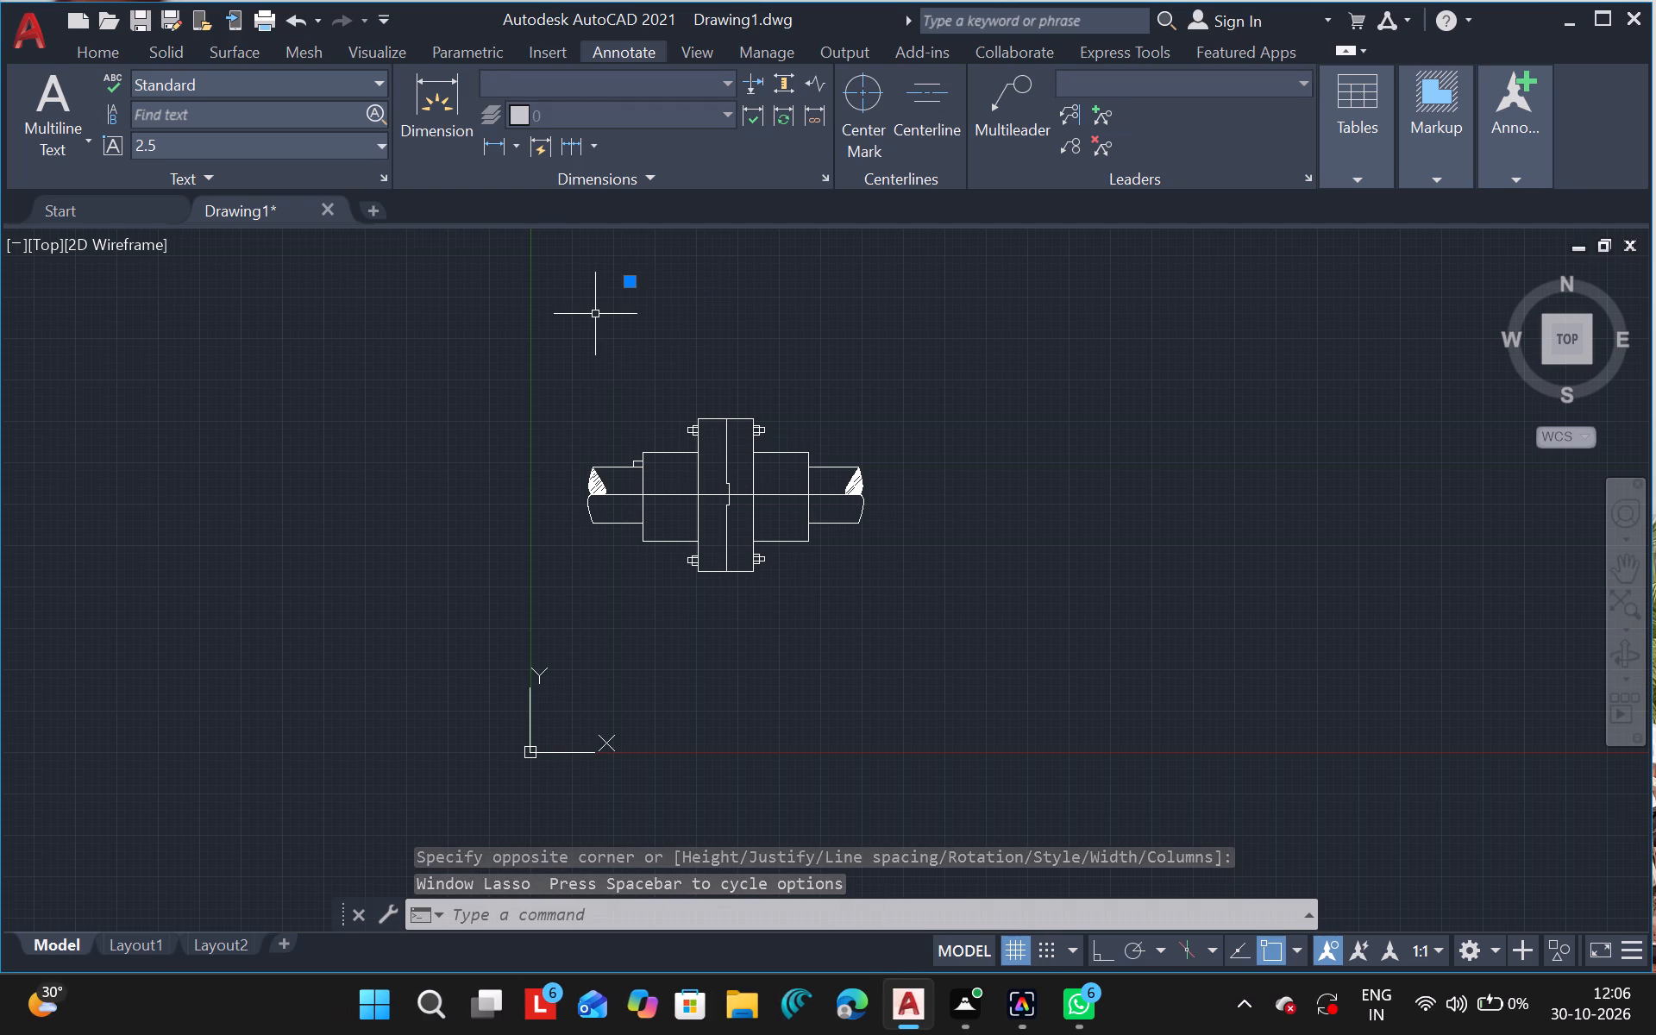
{"action": "type", "text": "PR"}
{"action": "left_click", "coordinate": [492, 677]}
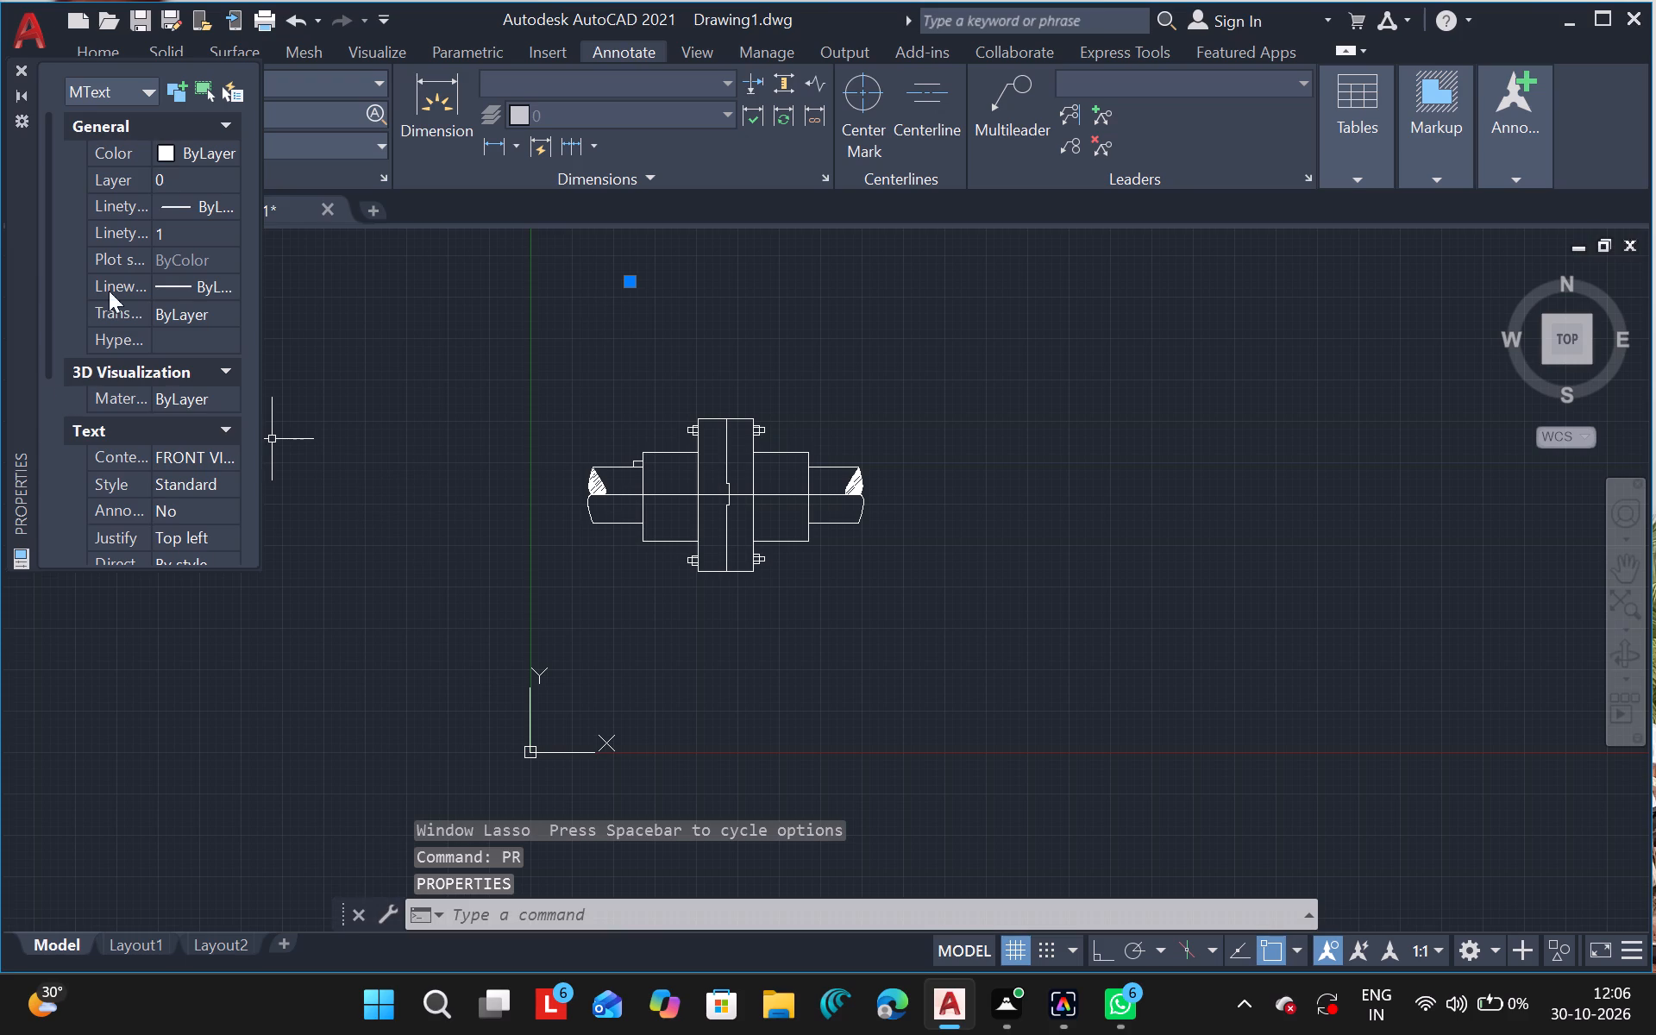
{"action": "left_click", "coordinate": [58, 425]}
{"action": "left_click", "coordinate": [49, 428]}
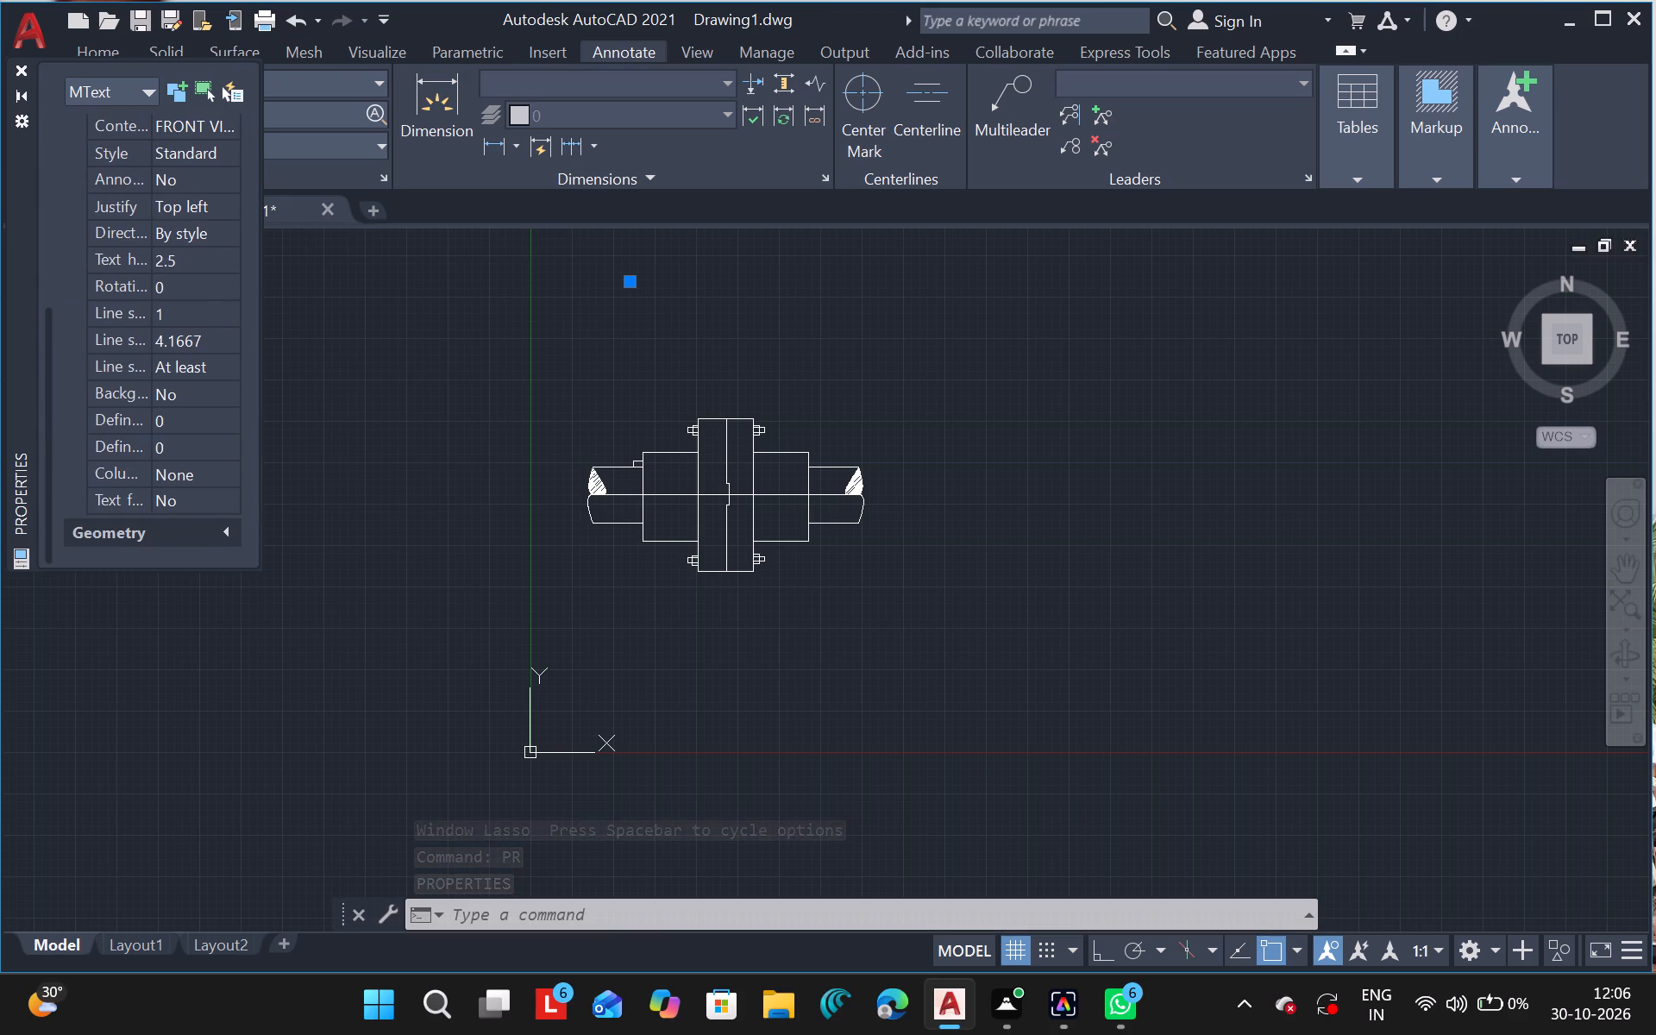
{"action": "left_click", "coordinate": [223, 251]}
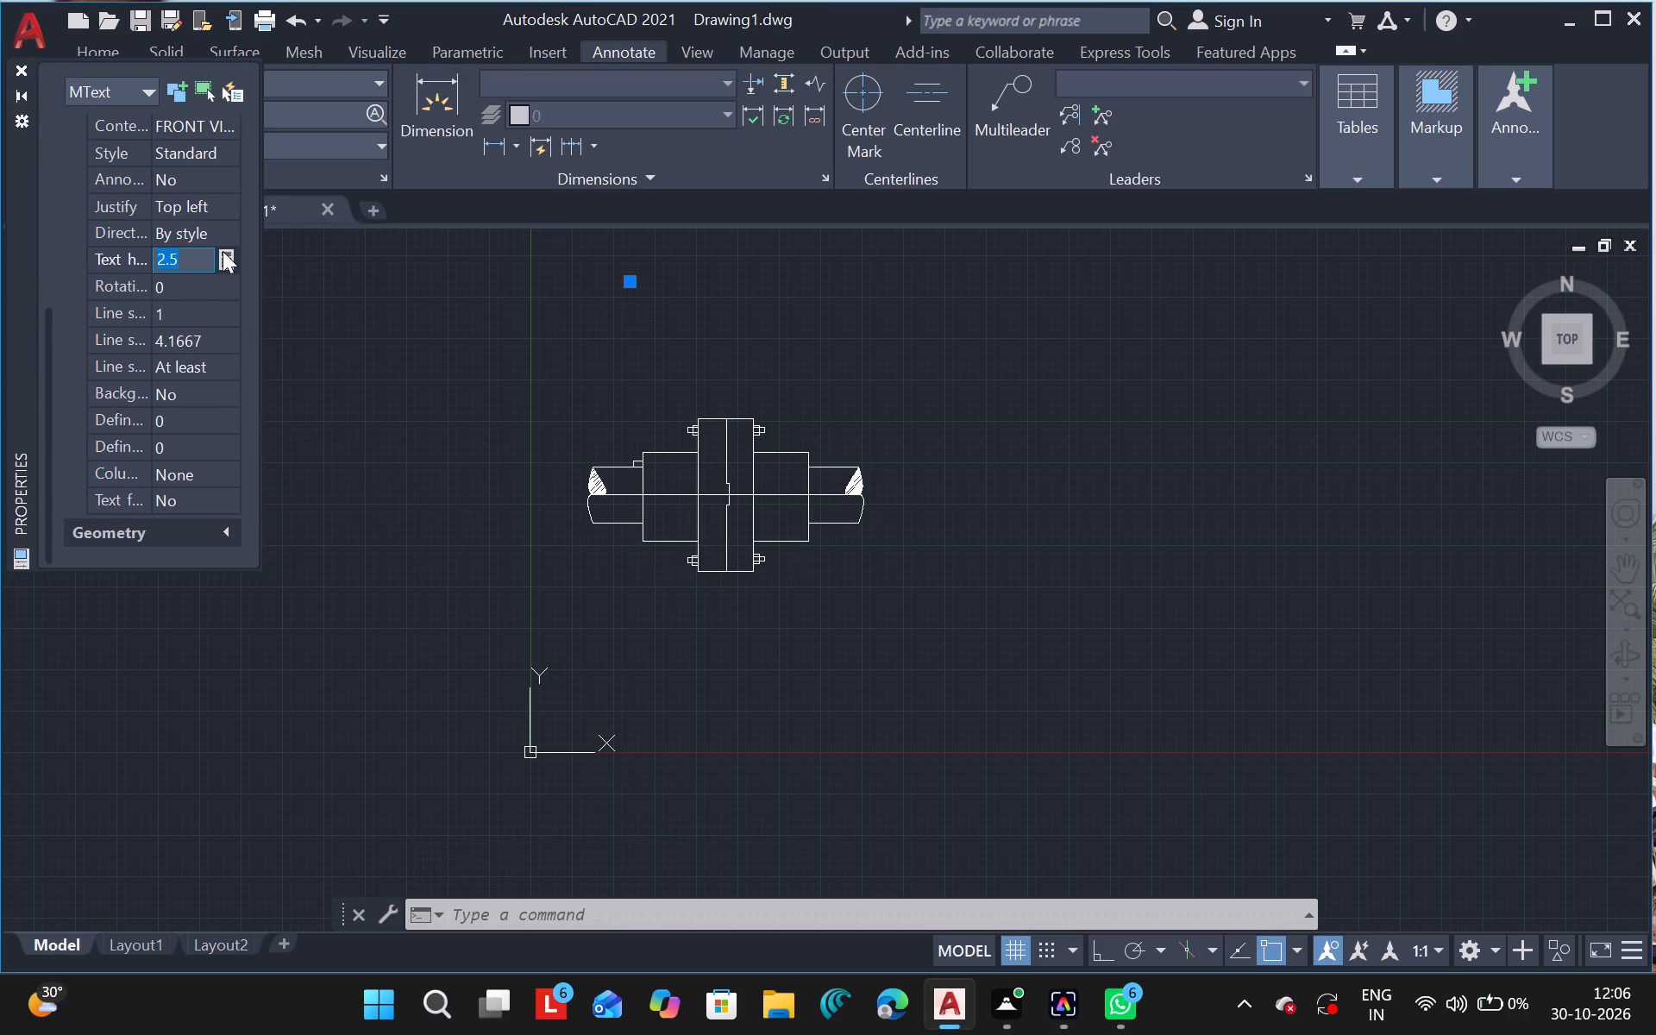
{"action": "type", "text": "90"}
{"action": "key", "text": "Return"}
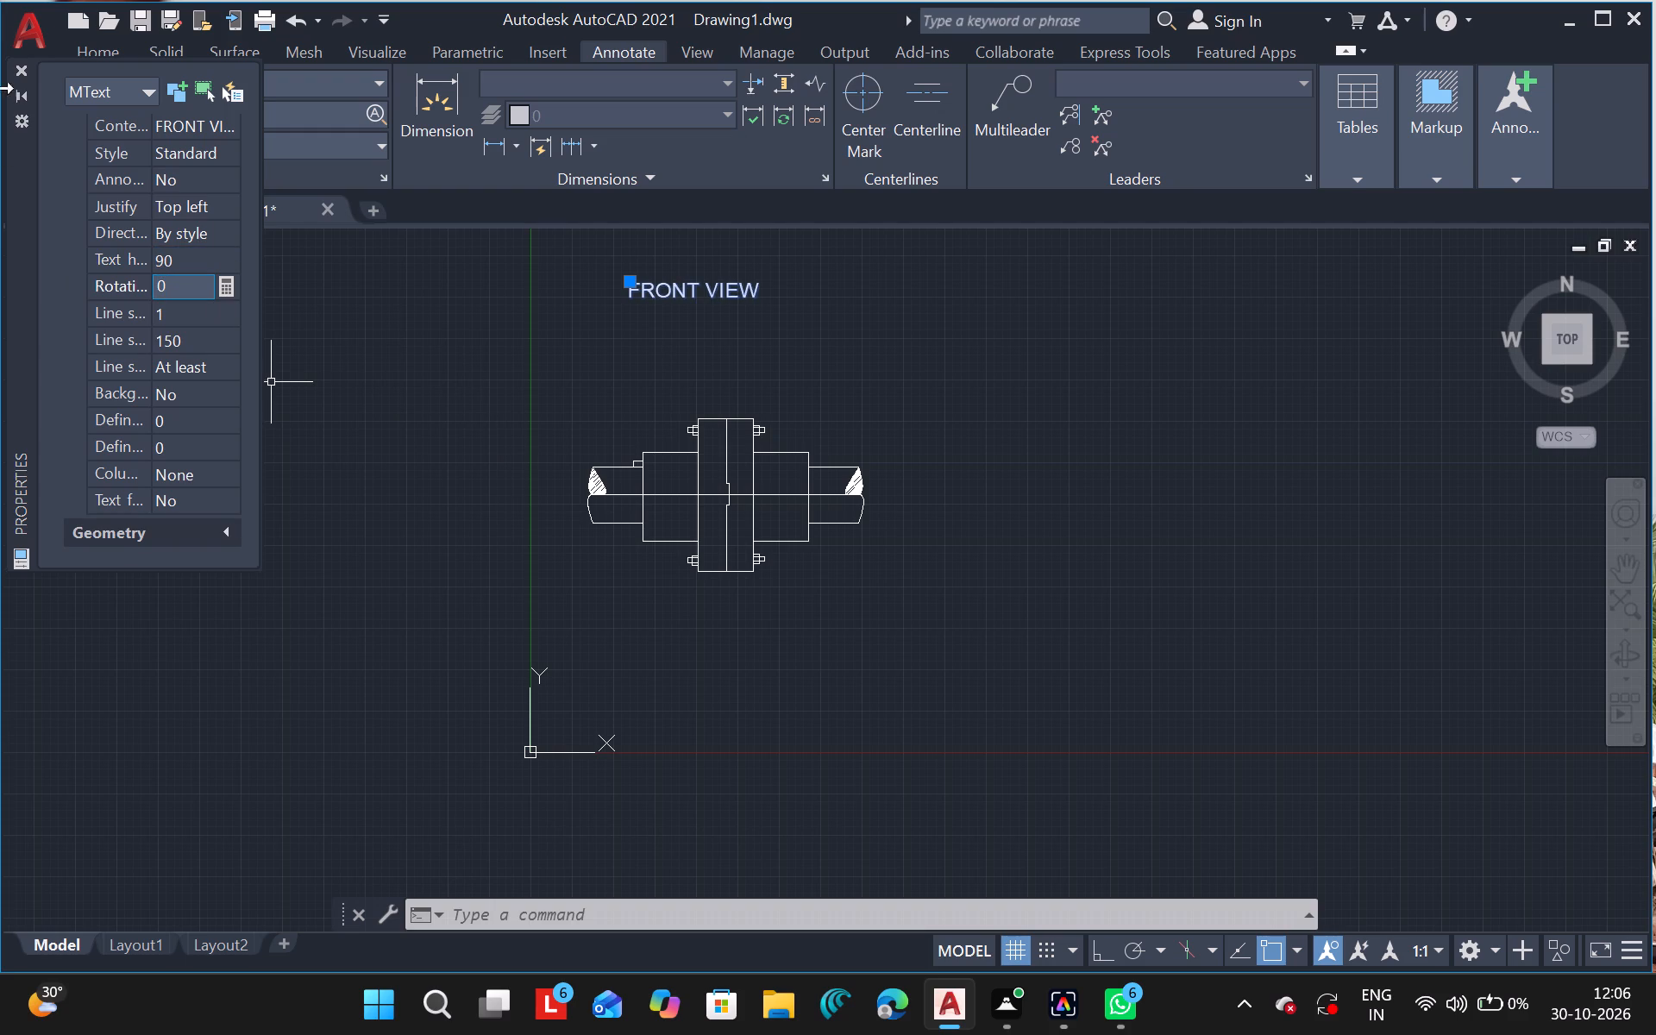
{"action": "left_click", "coordinate": [20, 67]}
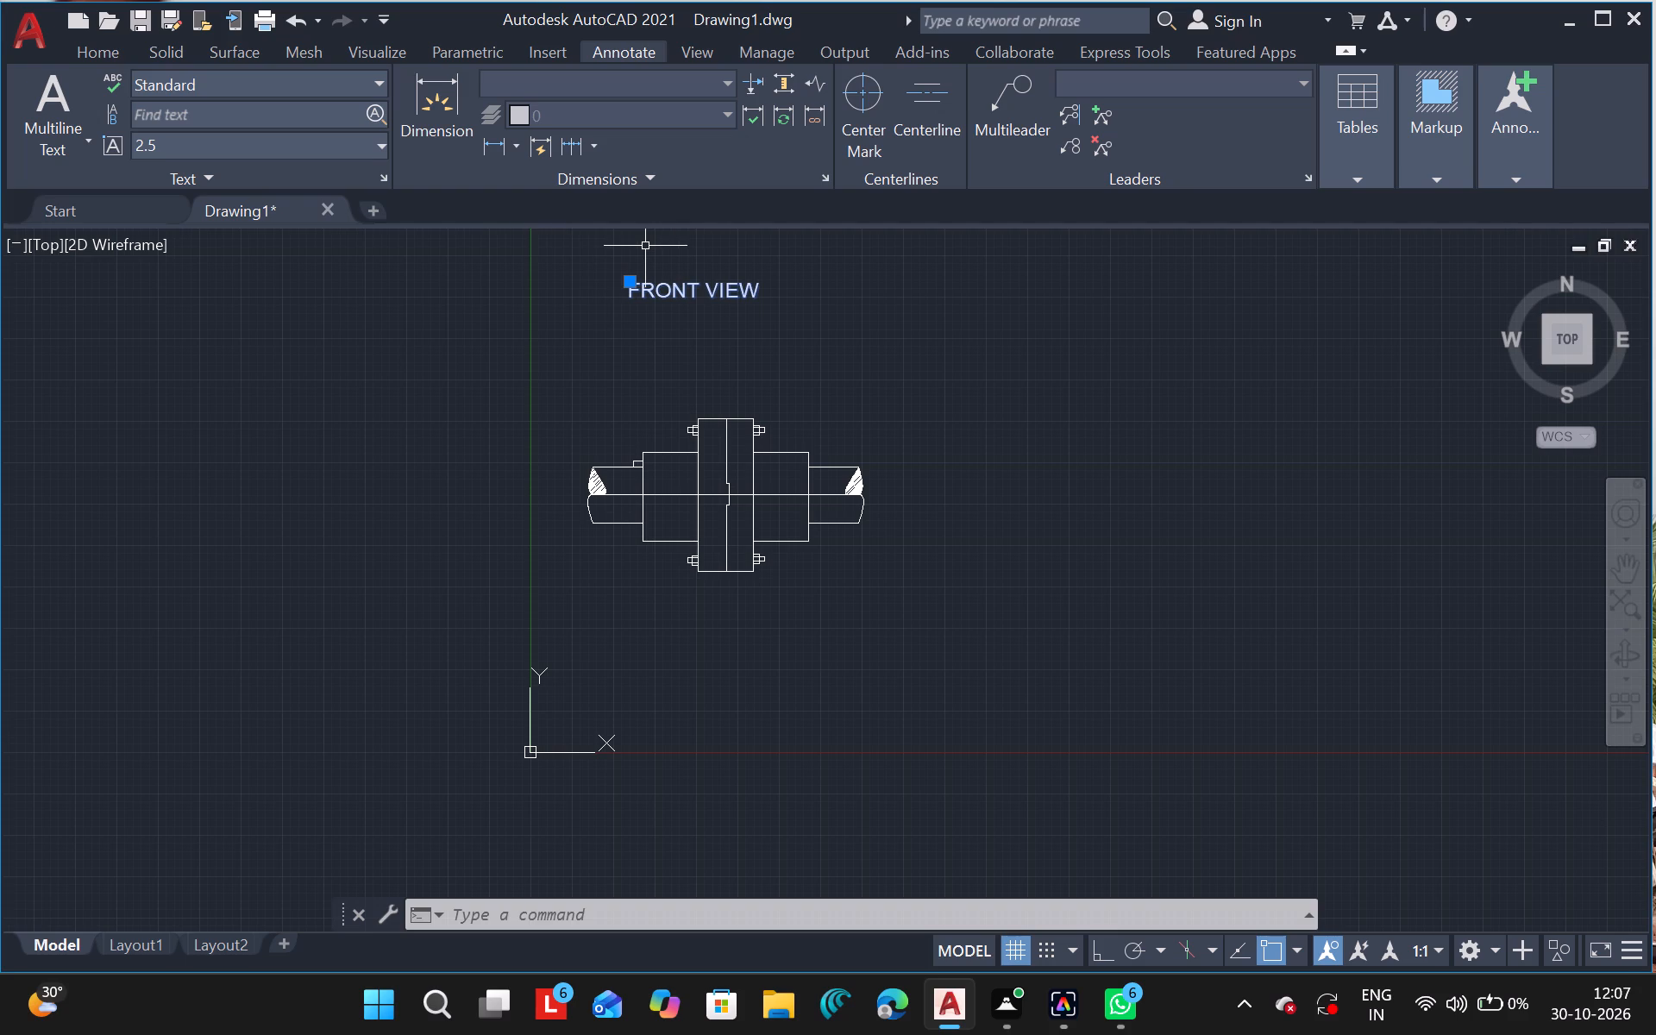
{"action": "key", "text": "Escape"}
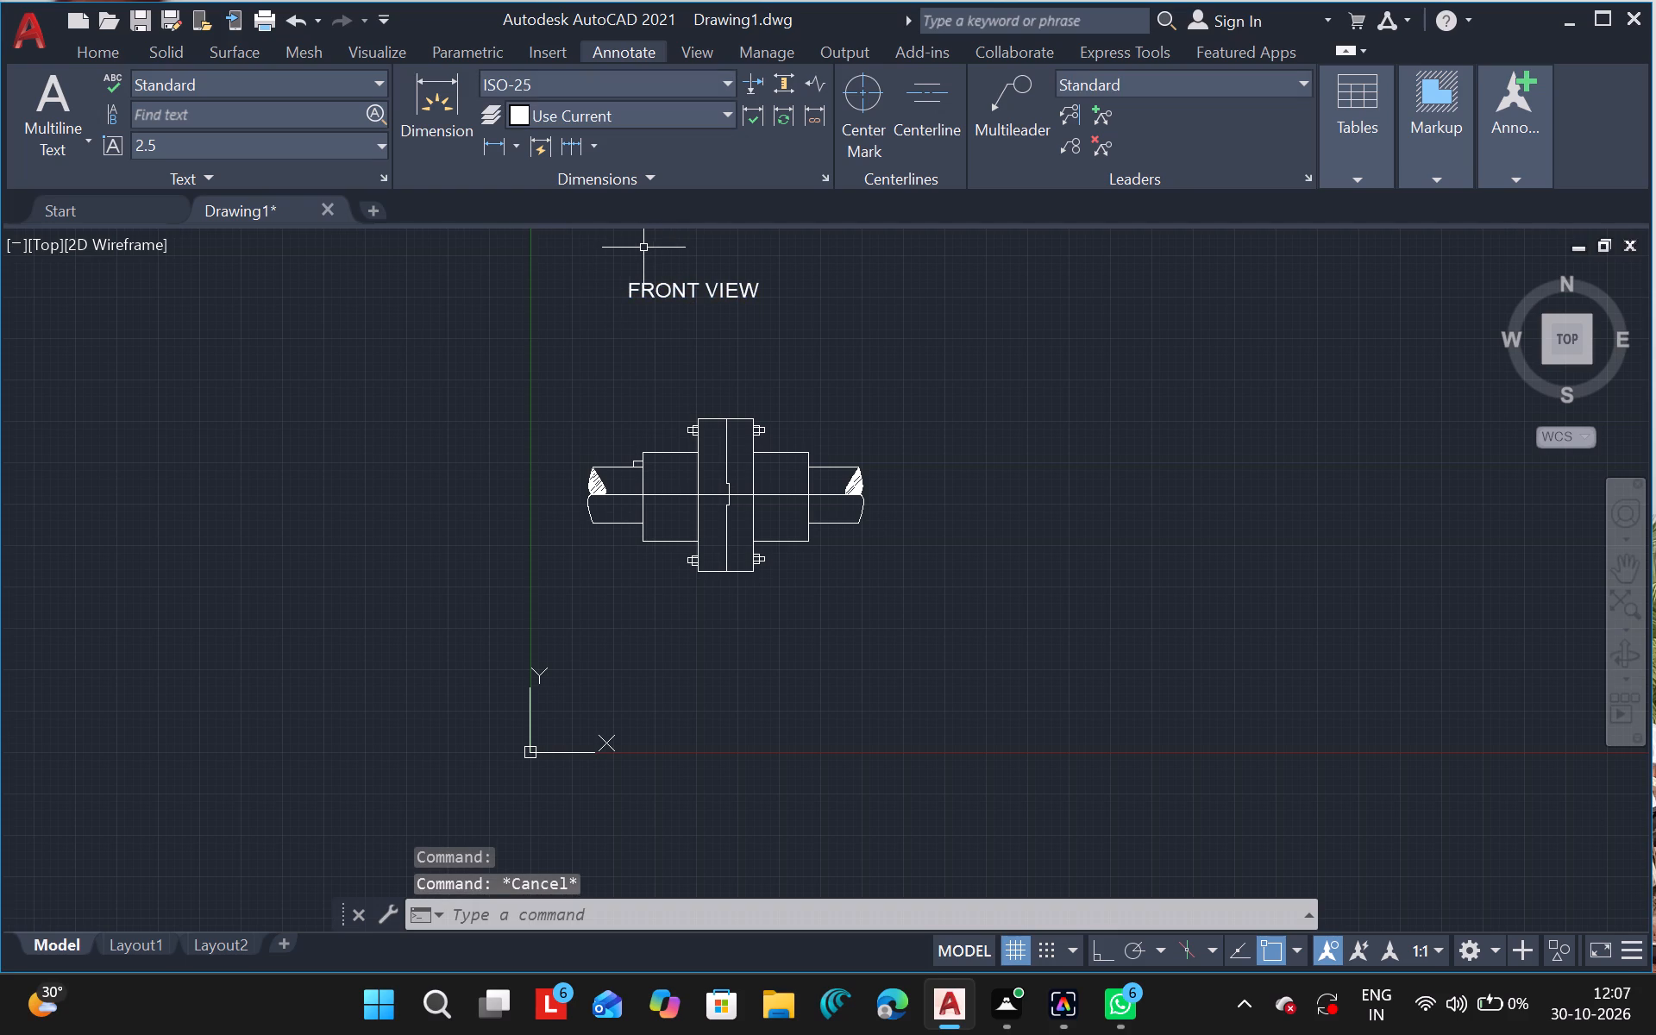
Move the FRONT VIEW label down and slightly sideways so it sits closer to the coupling figure, roughly centred above the flanges.
{"action": "left_click_drag", "start_coordinate": [594, 269], "coordinate": [583, 337]}
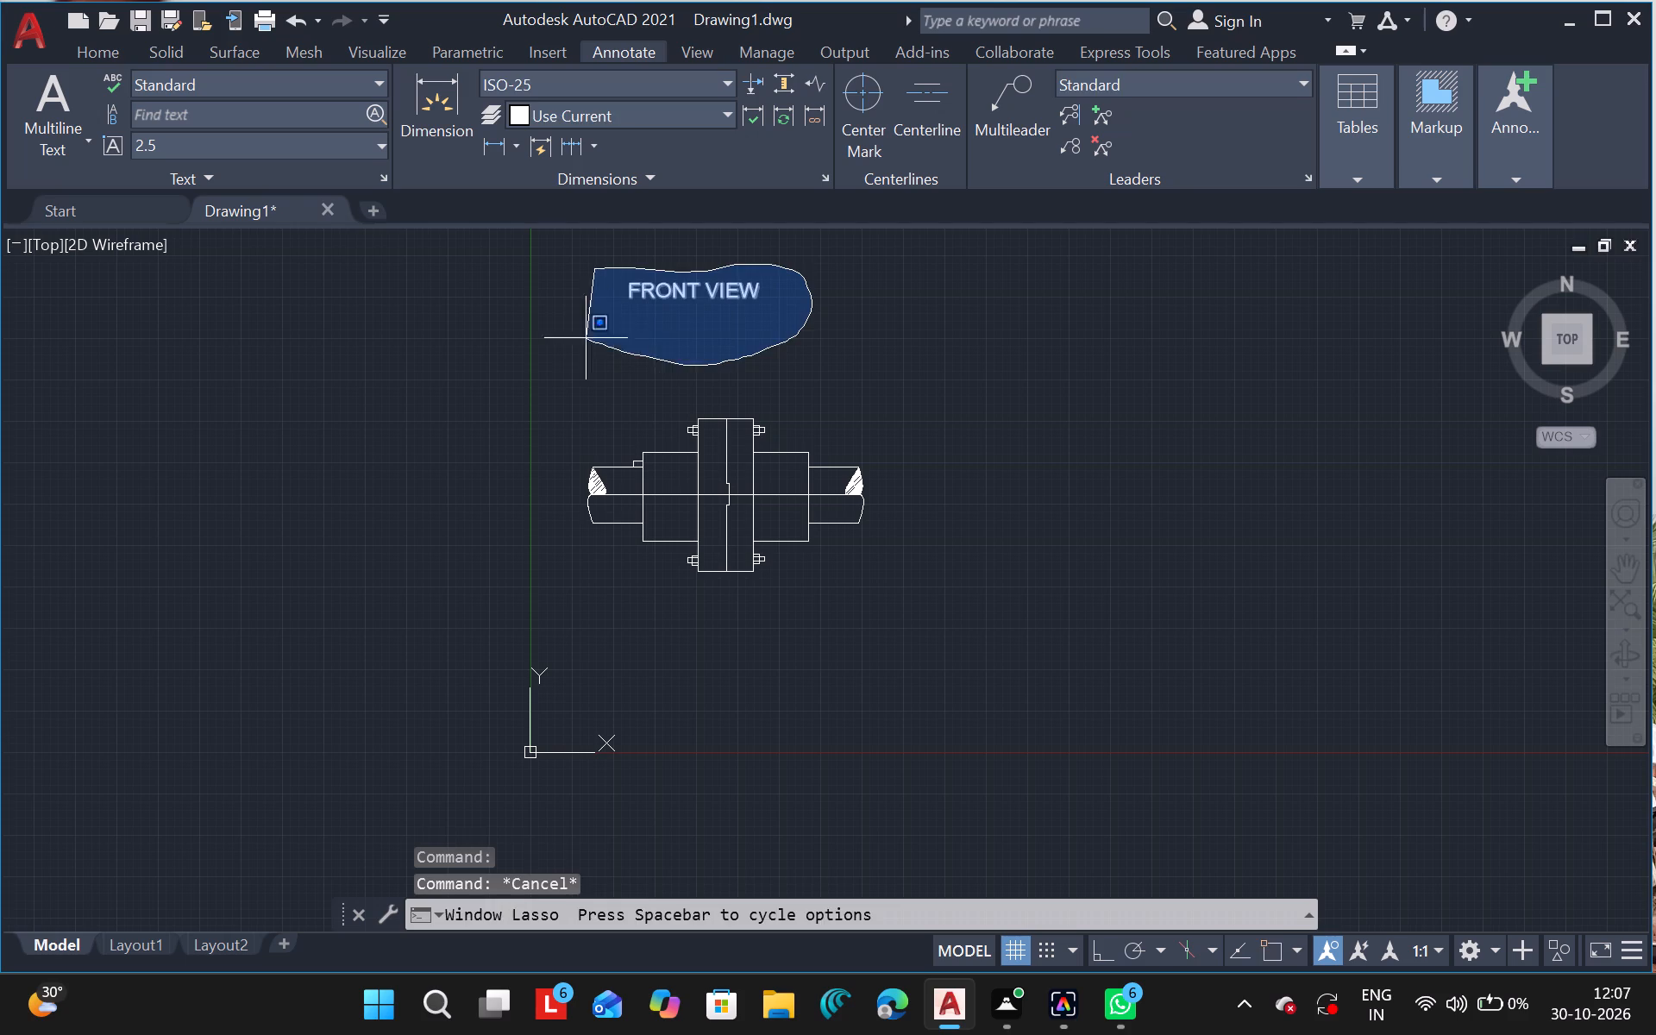
{"action": "left_click_drag", "start_coordinate": [583, 337], "coordinate": [552, 319]}
{"action": "type", "text": "MO"}
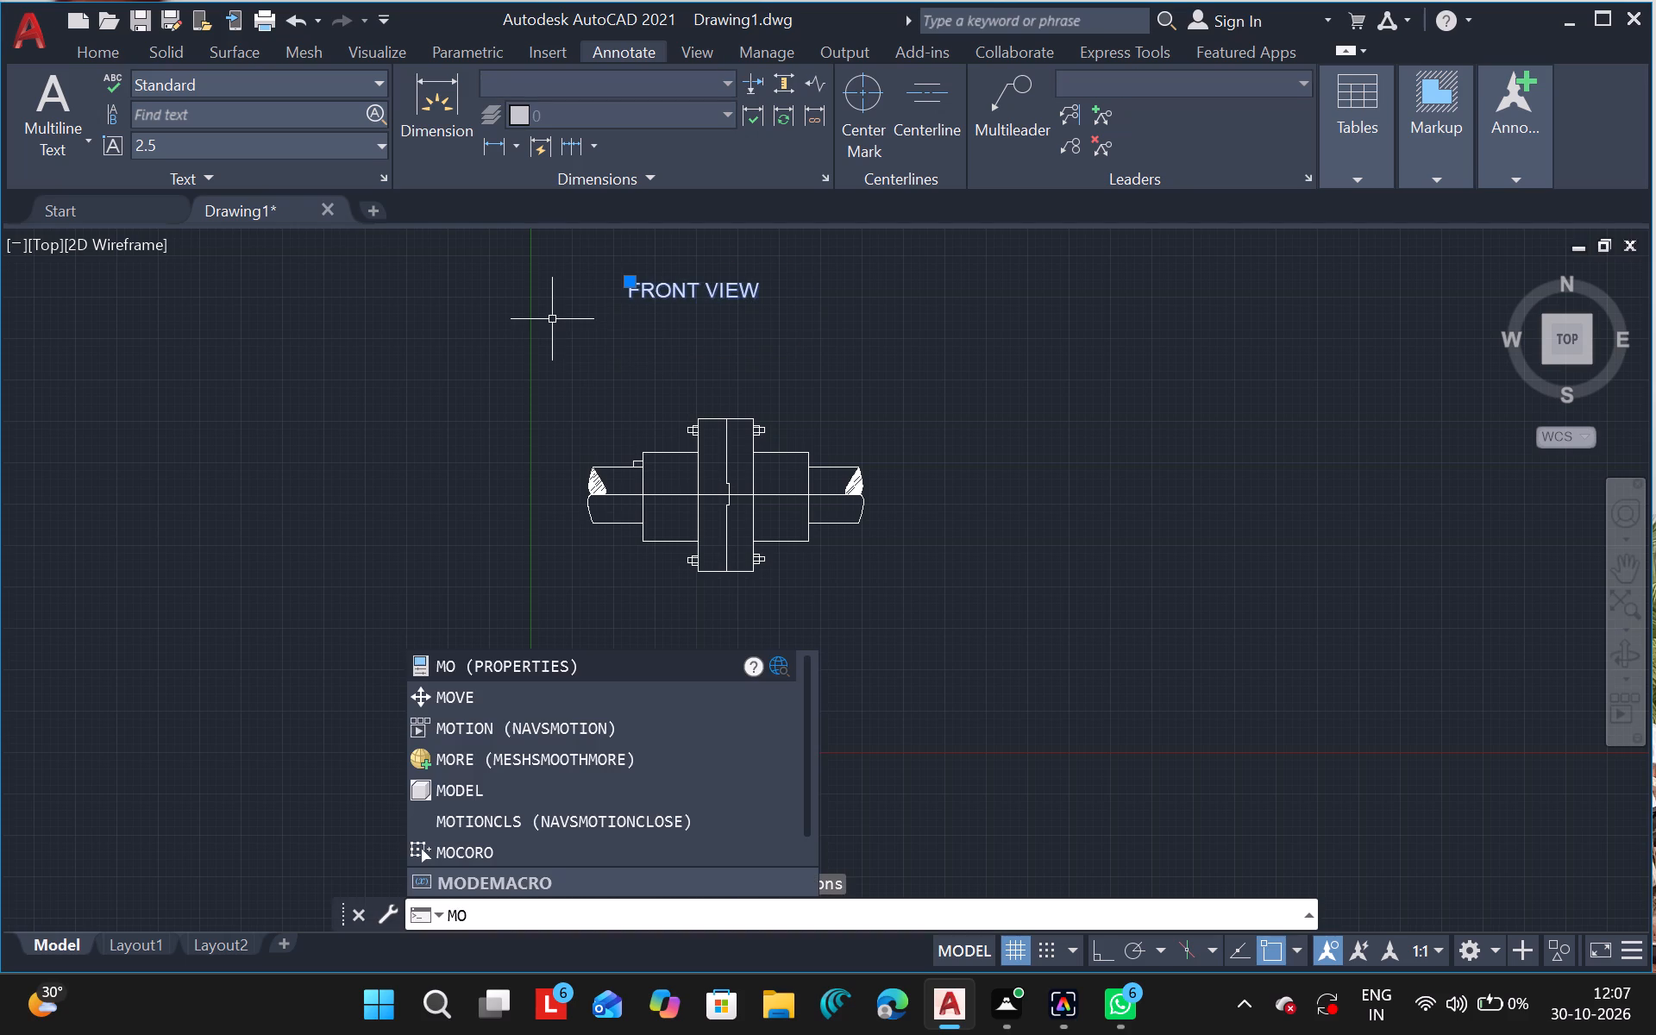
{"action": "left_click", "coordinate": [458, 691]}
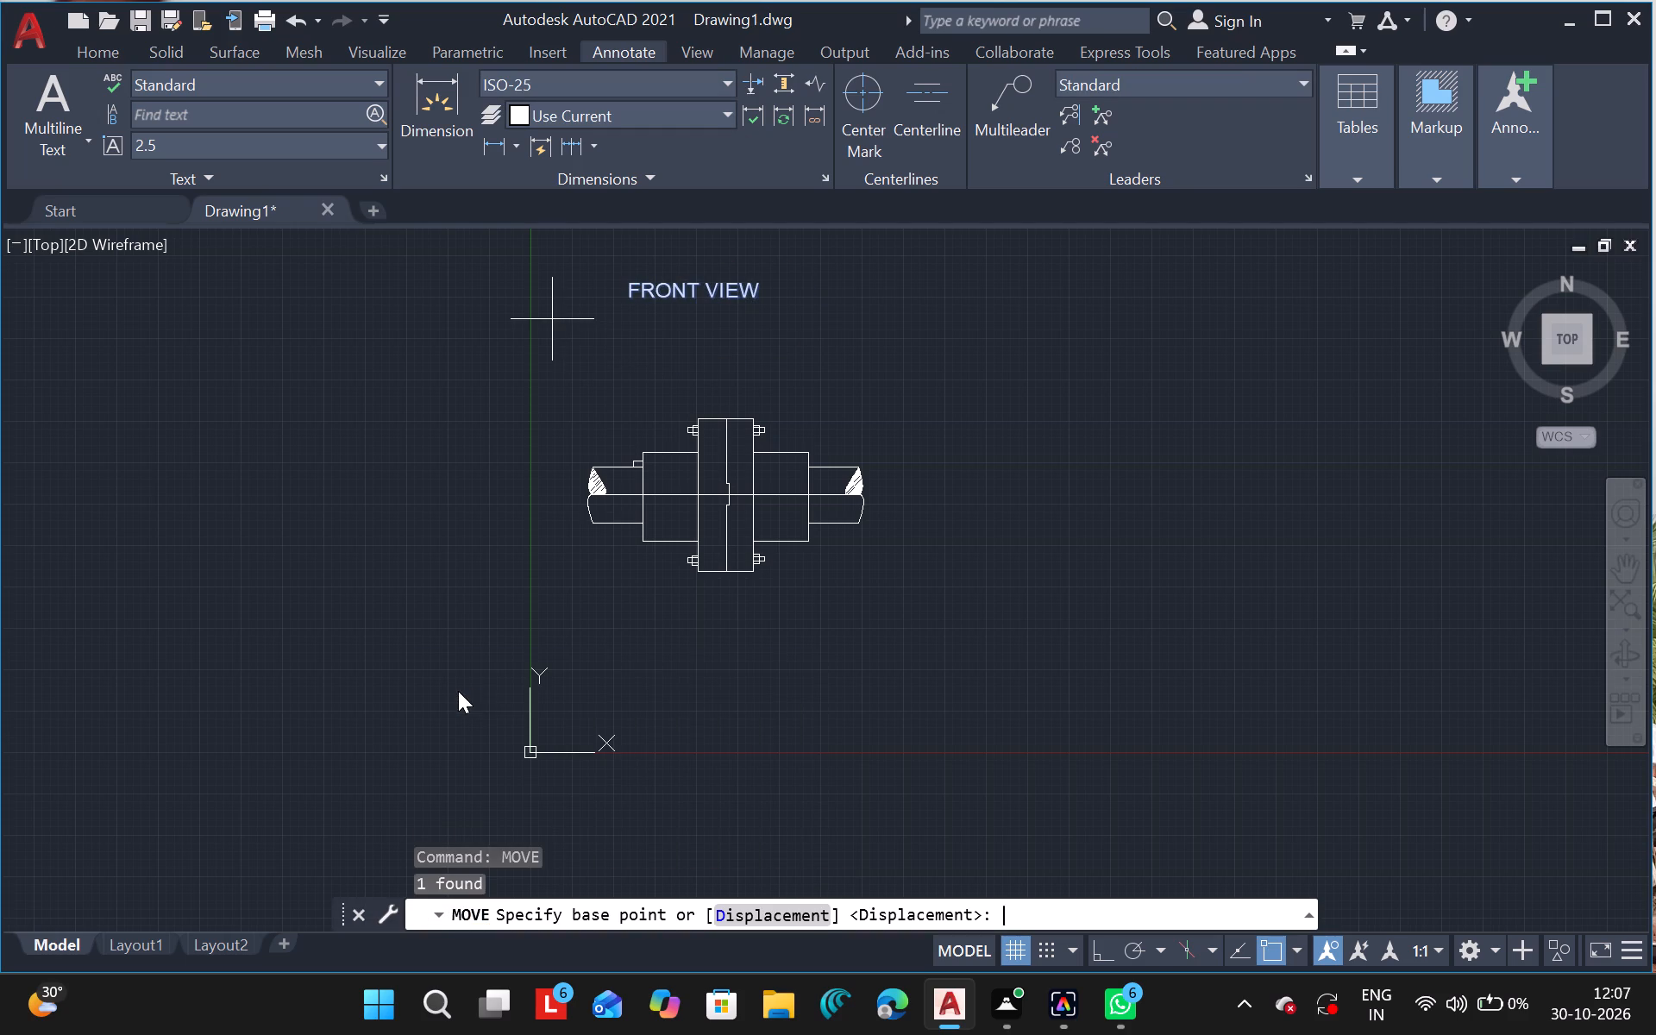
{"action": "left_click_drag", "start_coordinate": [832, 699], "coordinate": [858, 734]}
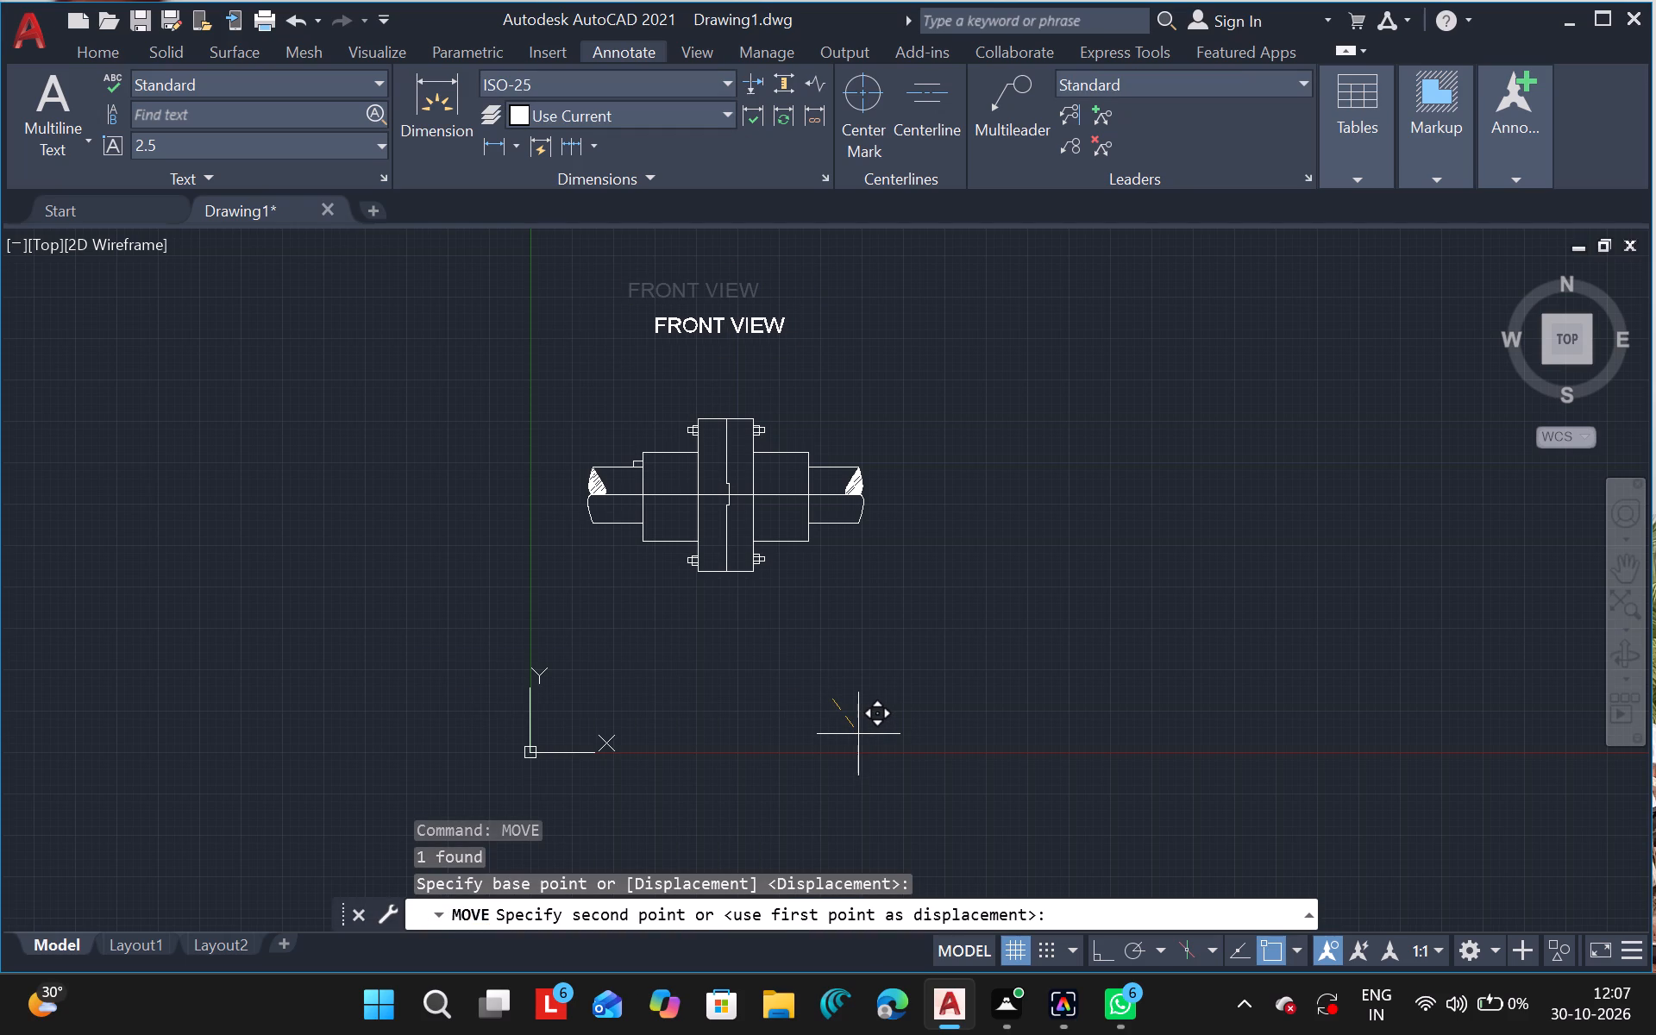
{"action": "left_click_drag", "start_coordinate": [858, 734], "coordinate": [862, 745]}
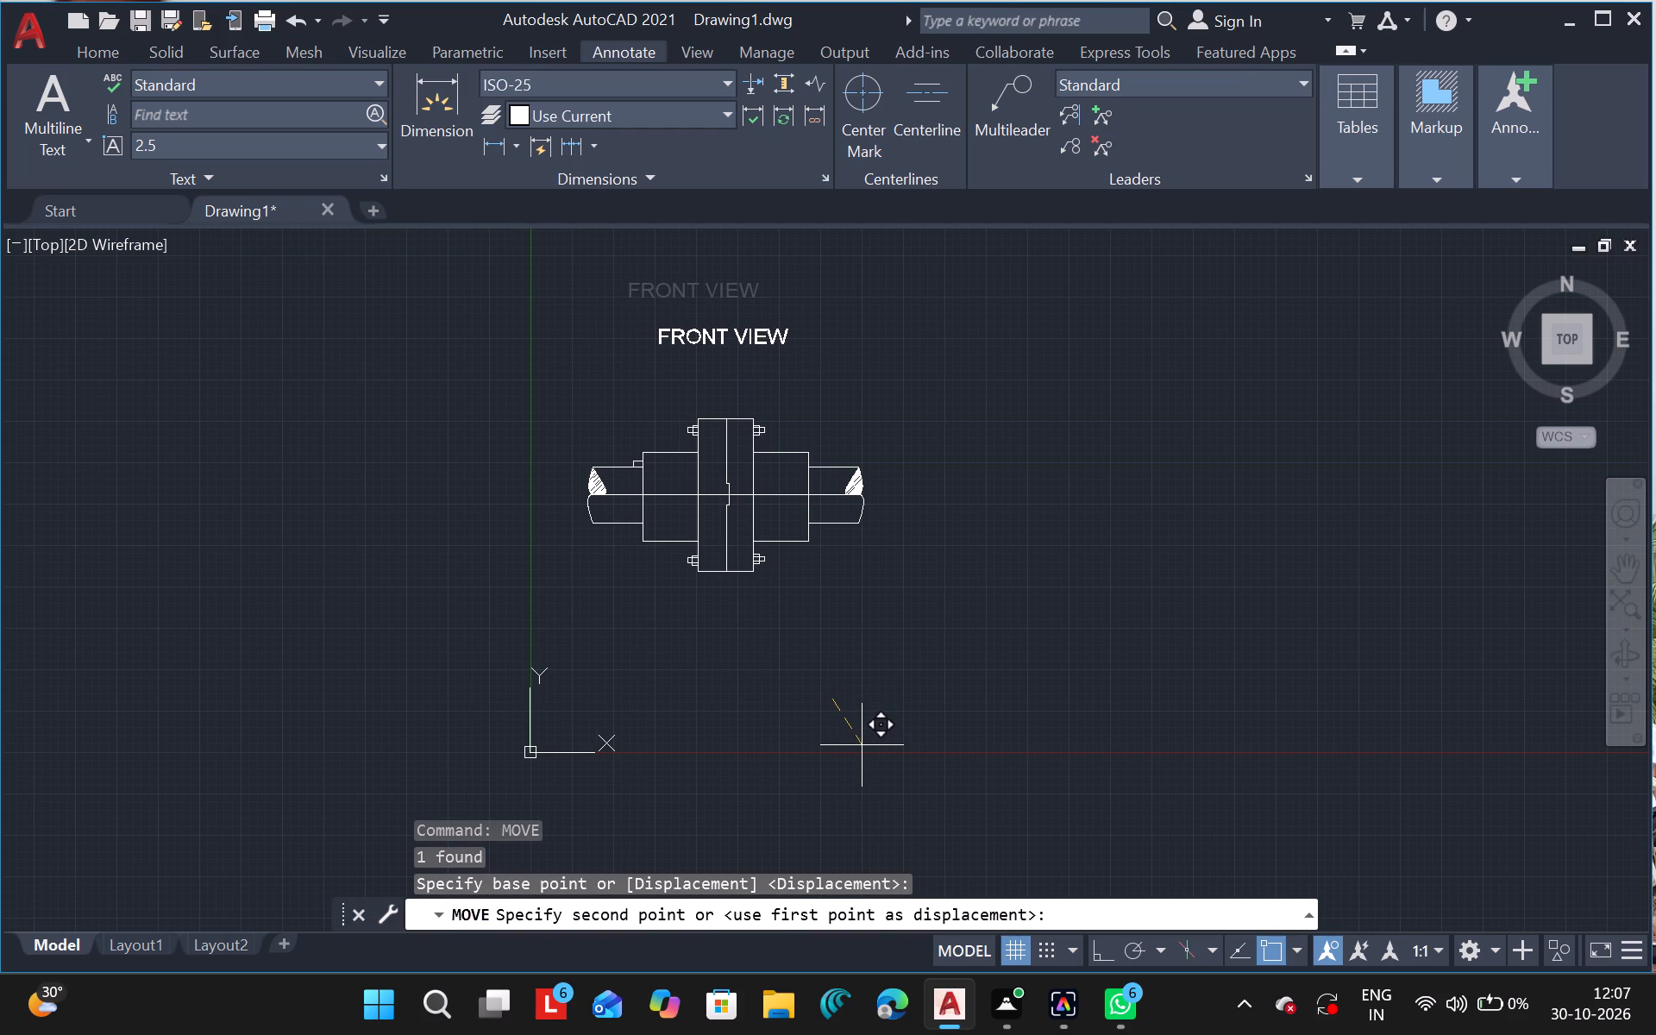
{"action": "left_click", "coordinate": [862, 745]}
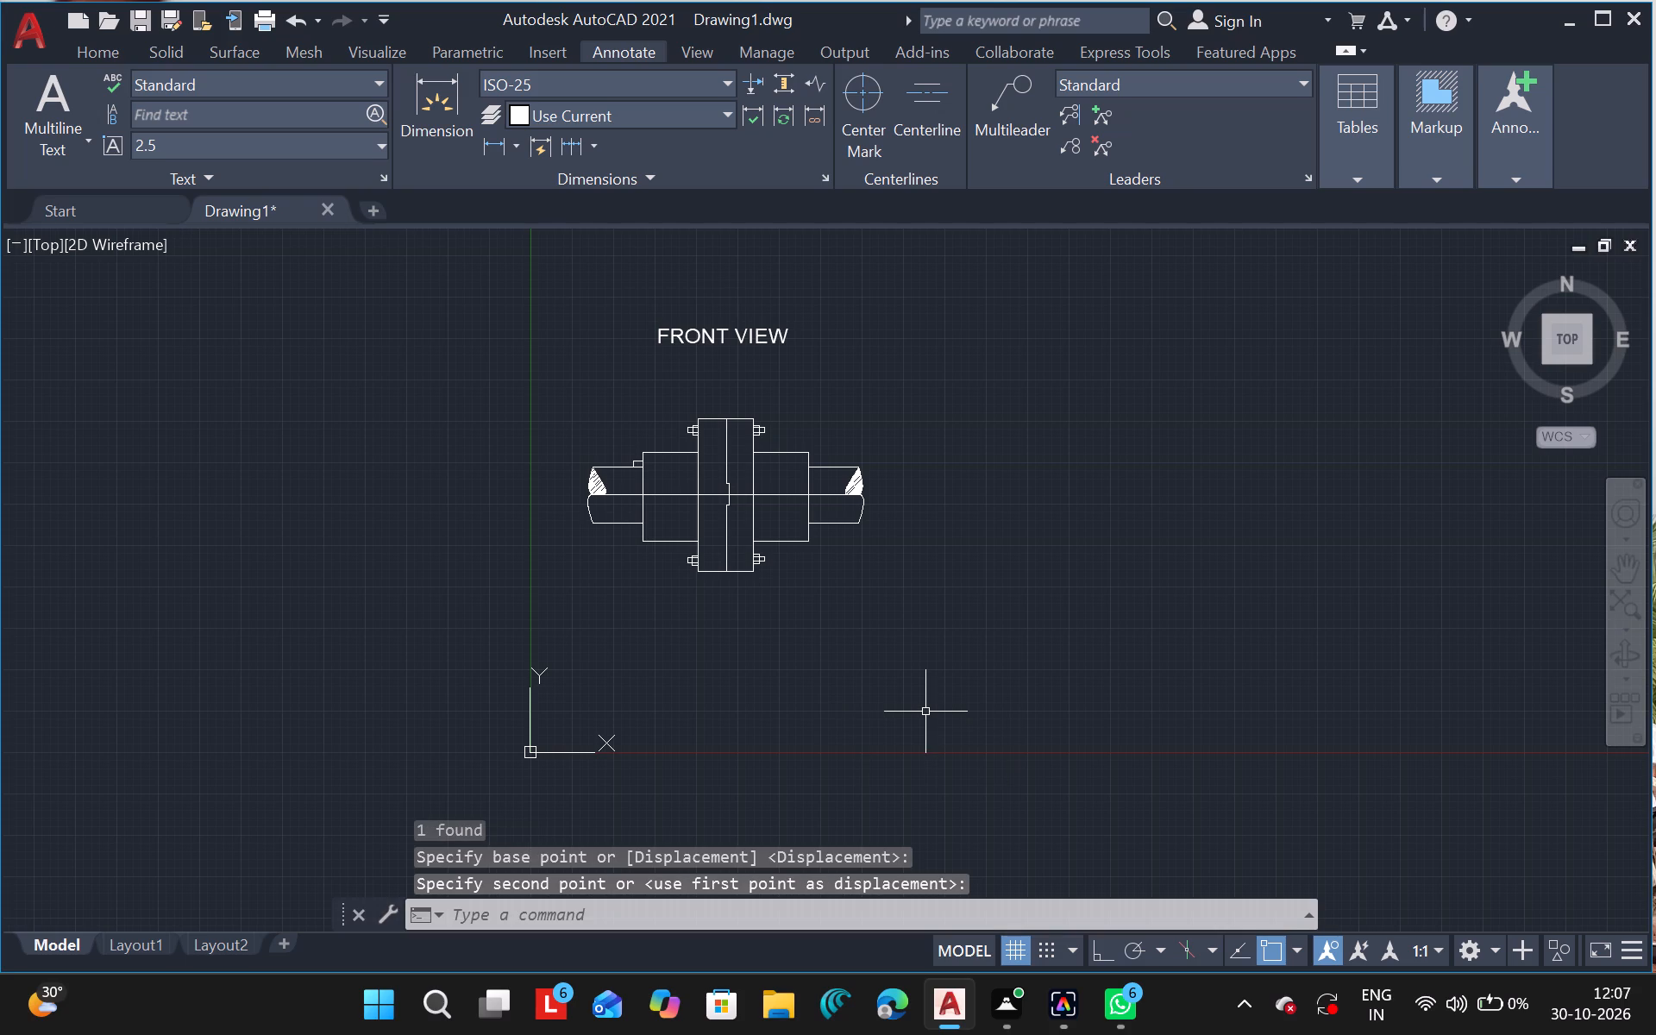
{"action": "key", "text": "Escape"}
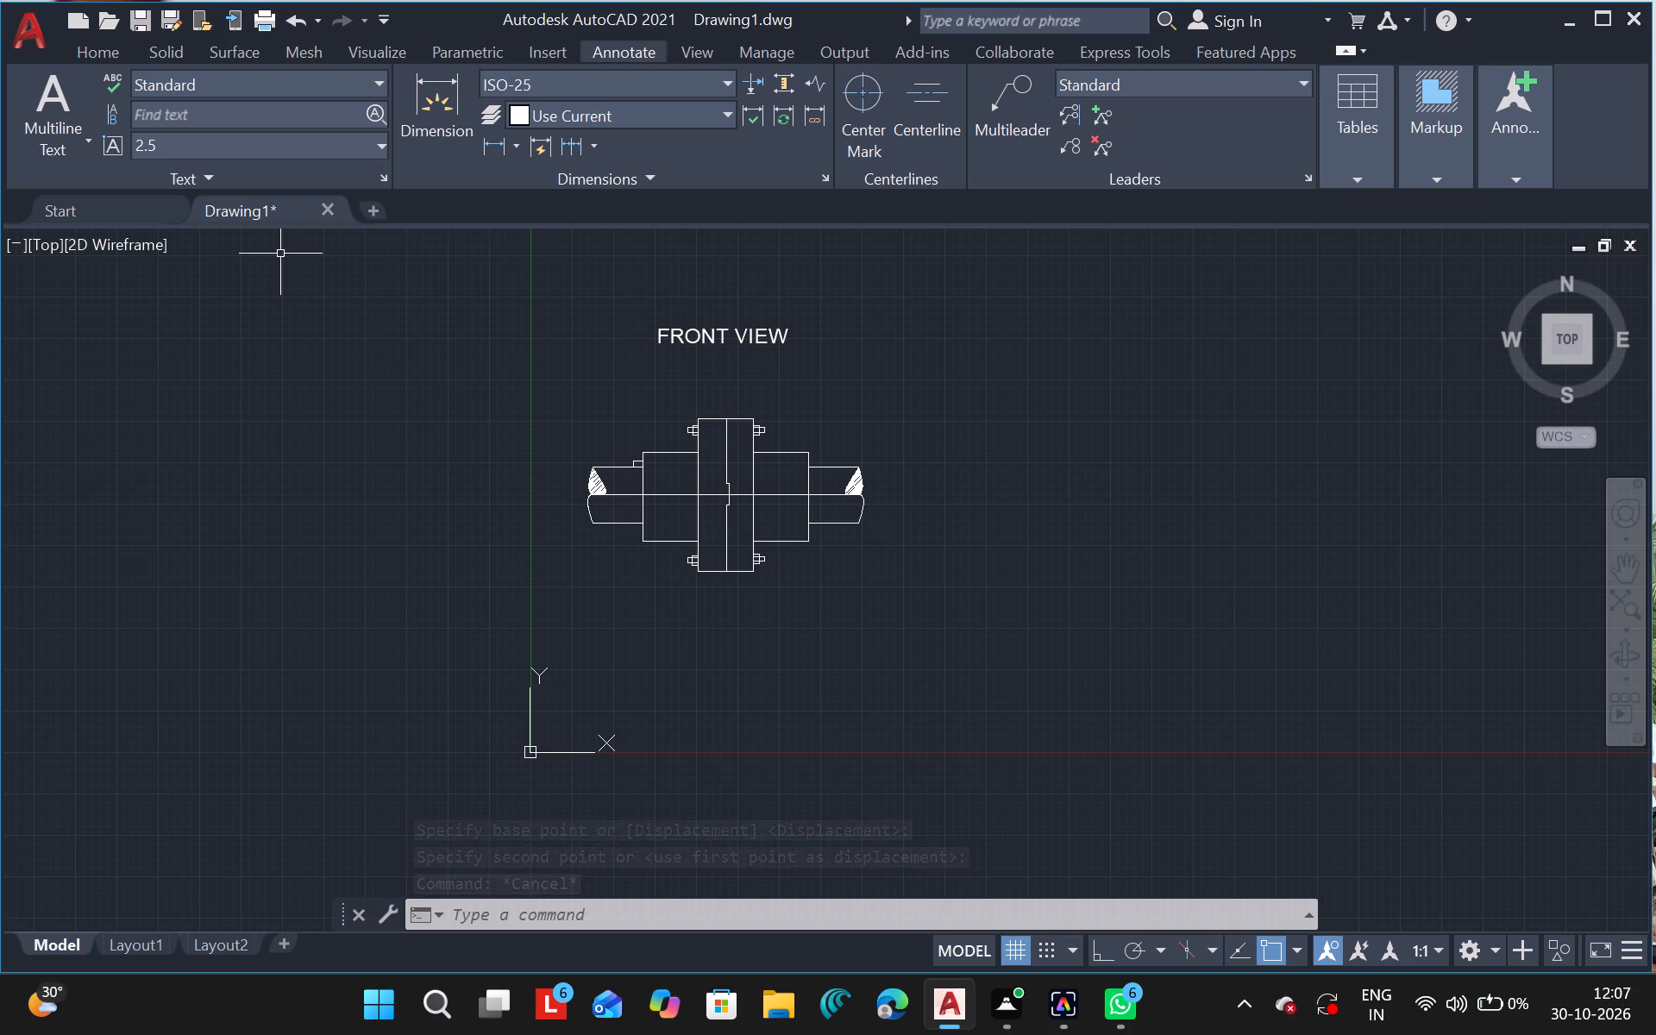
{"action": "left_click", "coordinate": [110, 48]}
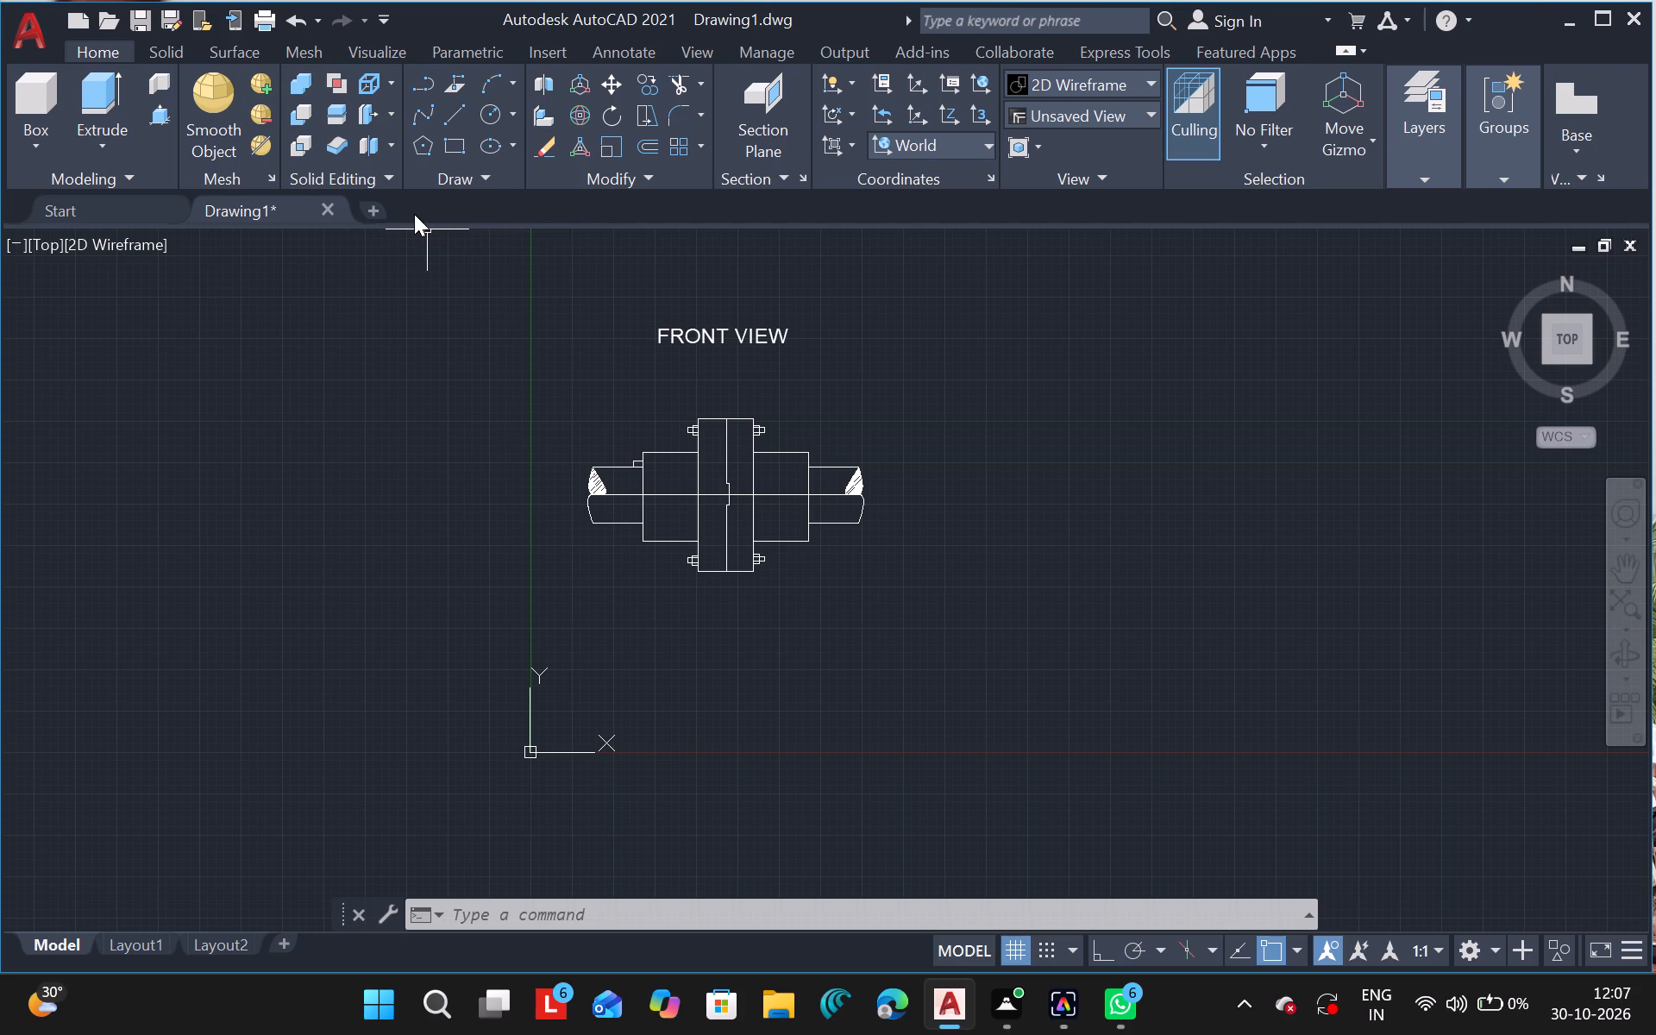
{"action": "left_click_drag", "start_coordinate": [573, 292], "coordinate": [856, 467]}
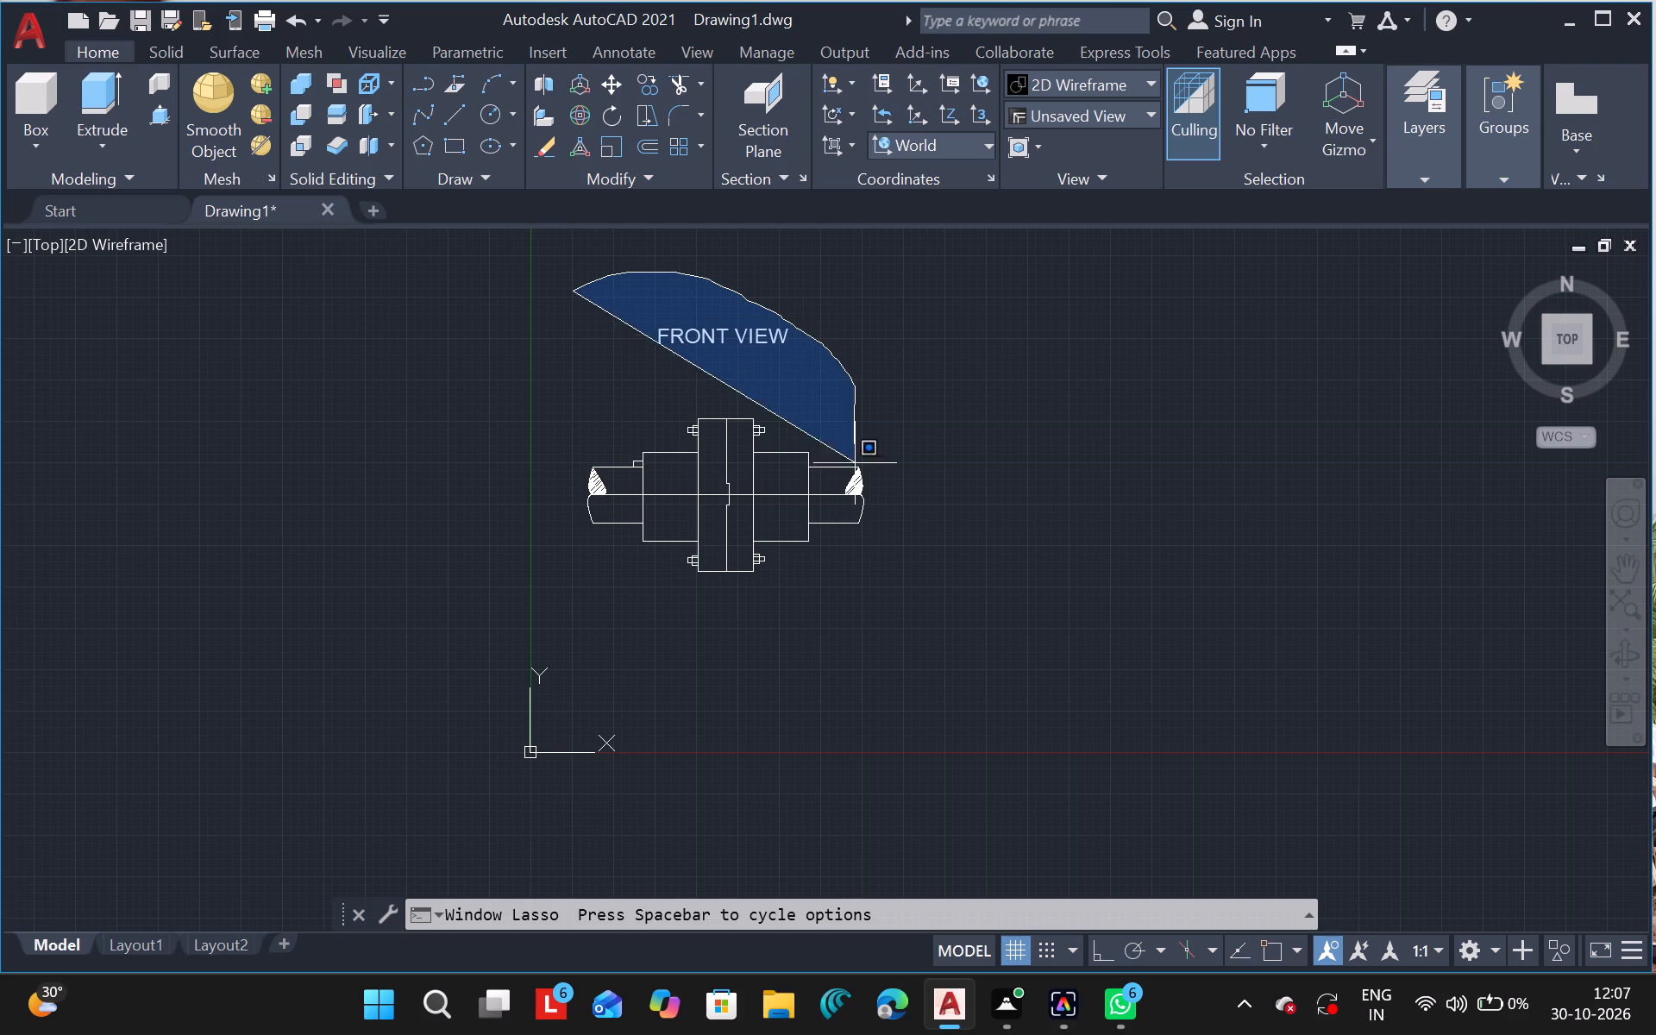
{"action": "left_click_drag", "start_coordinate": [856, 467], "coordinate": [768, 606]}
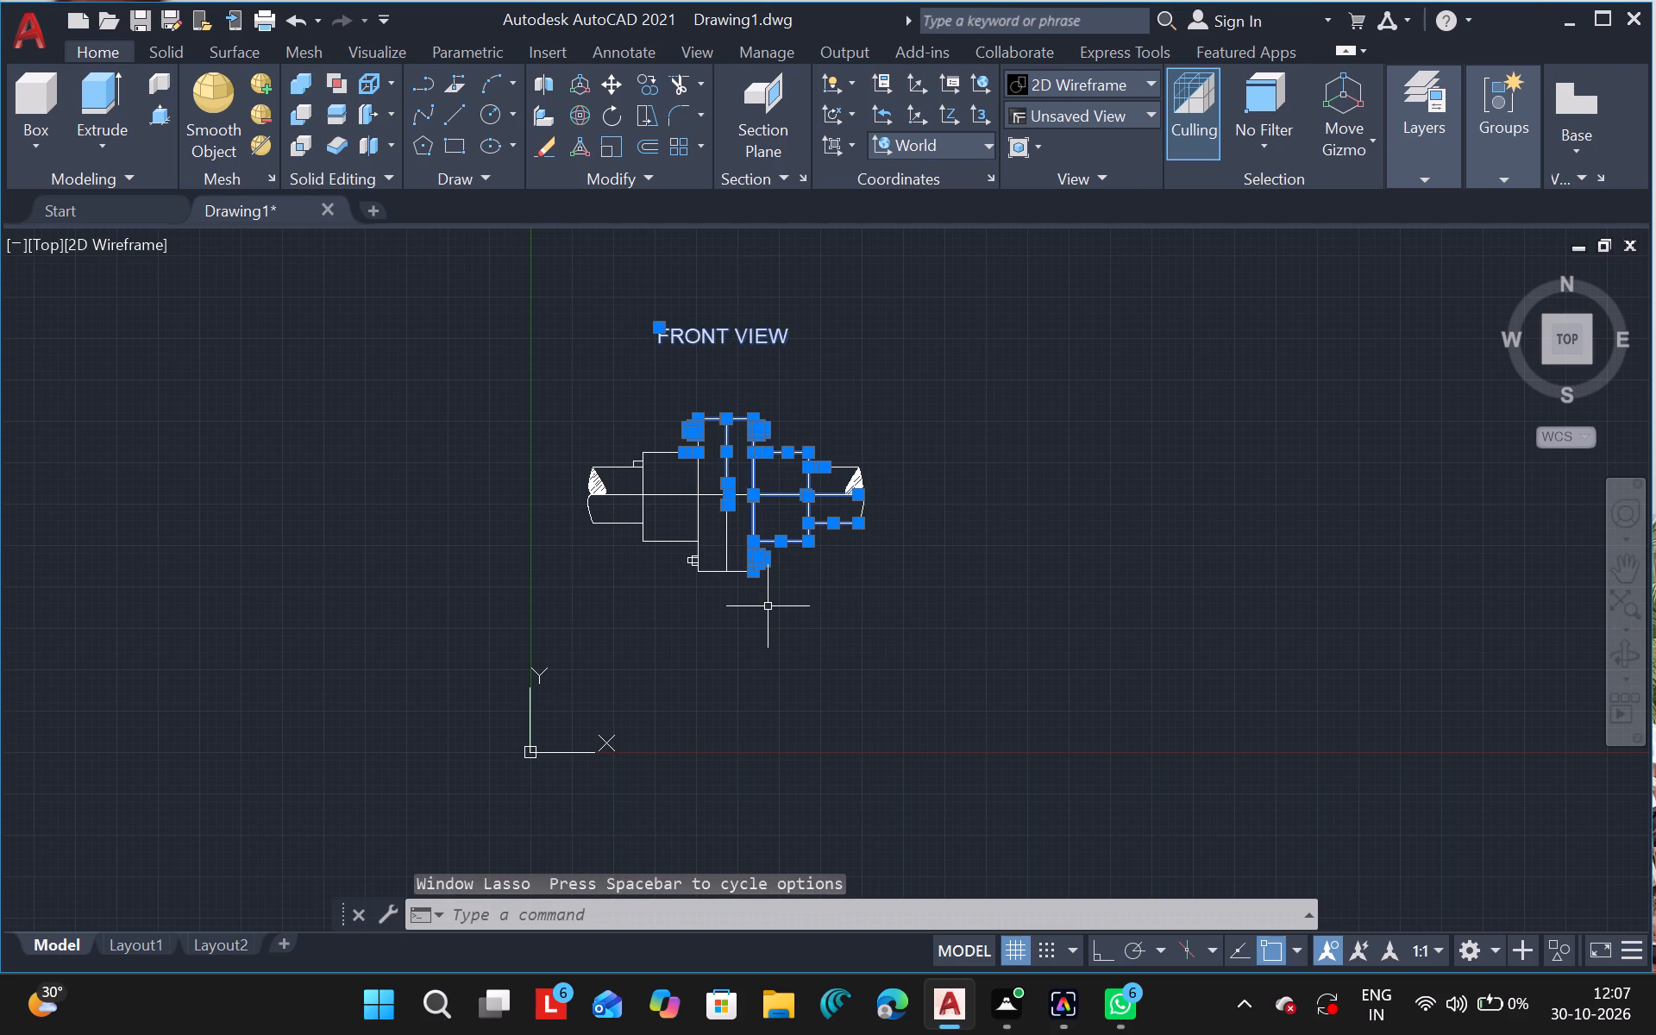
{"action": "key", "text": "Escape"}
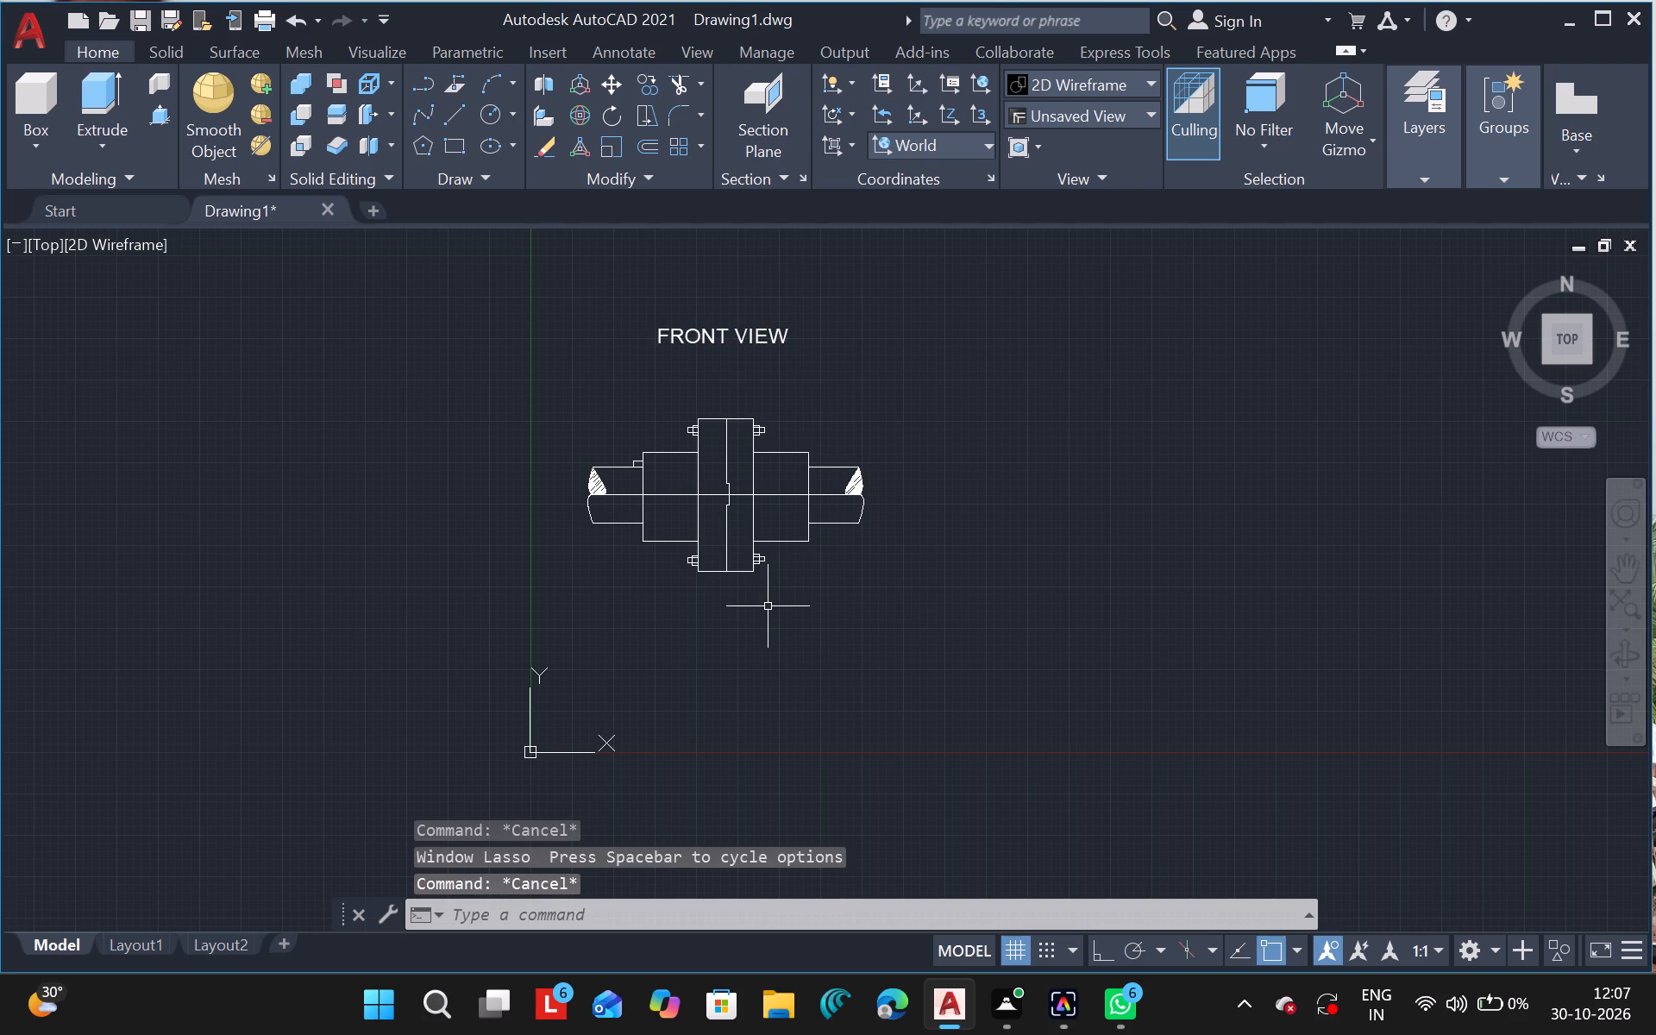
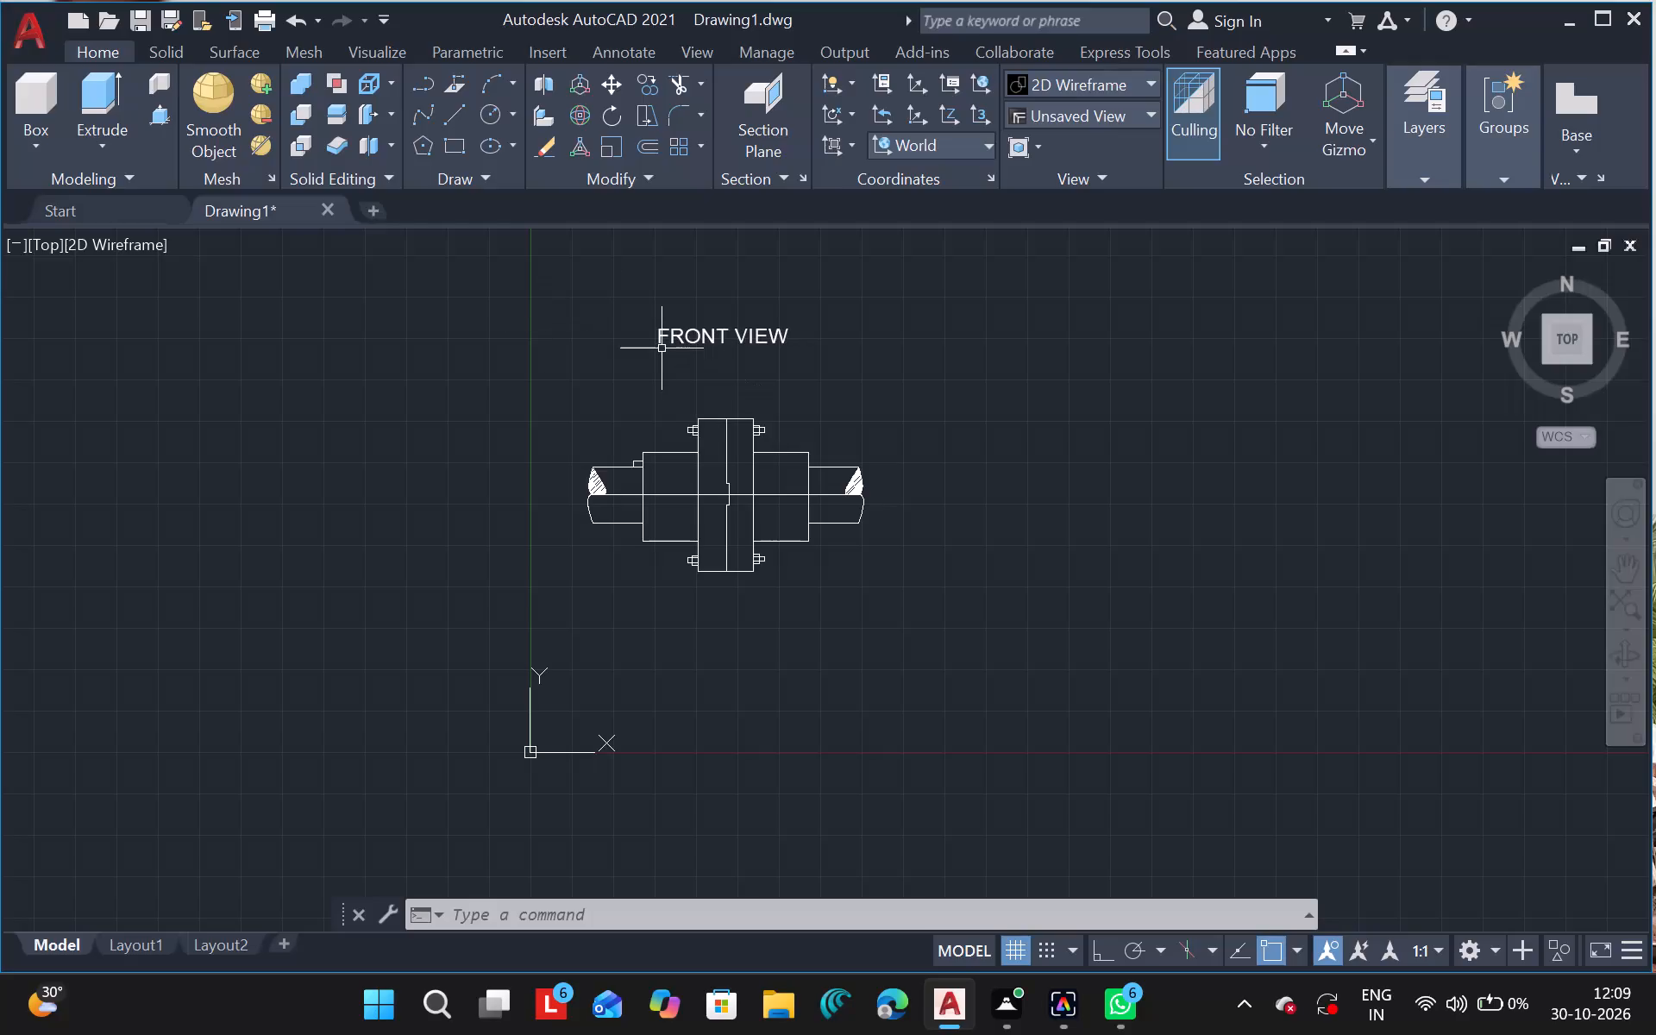
Set the text height of the FRONT VIEW label to 150 in its properties.
{"action": "left_click", "coordinate": [661, 342]}
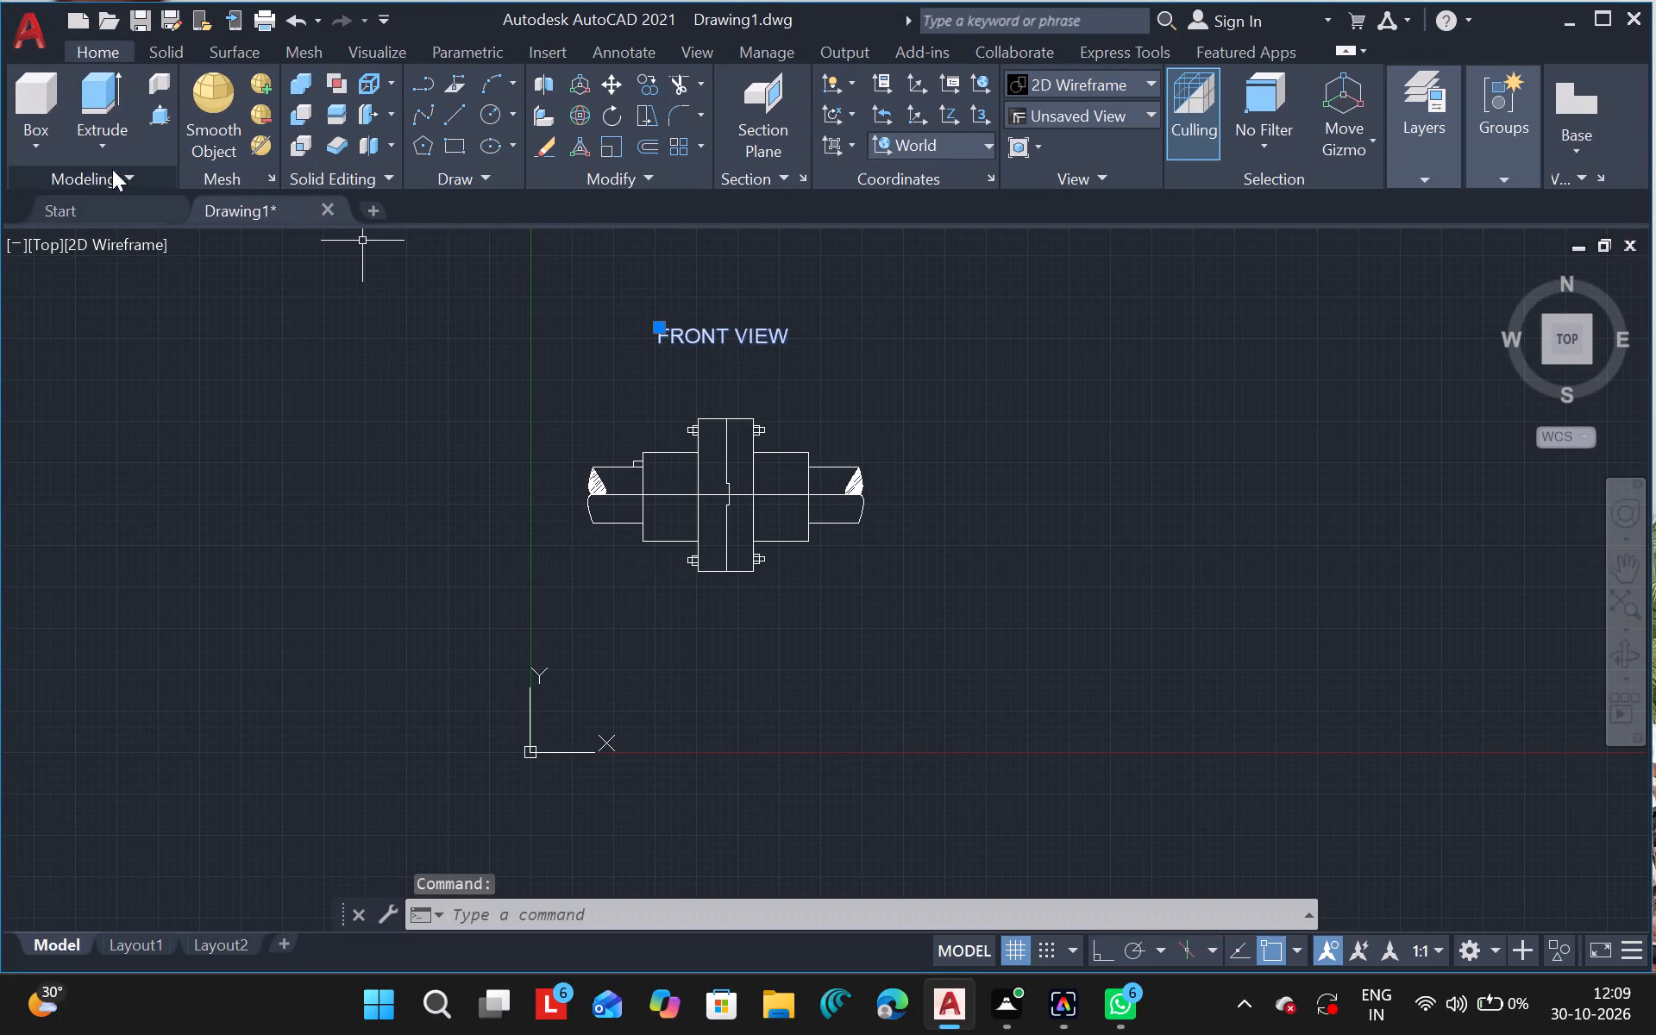
{"action": "type", "text": "PR"}
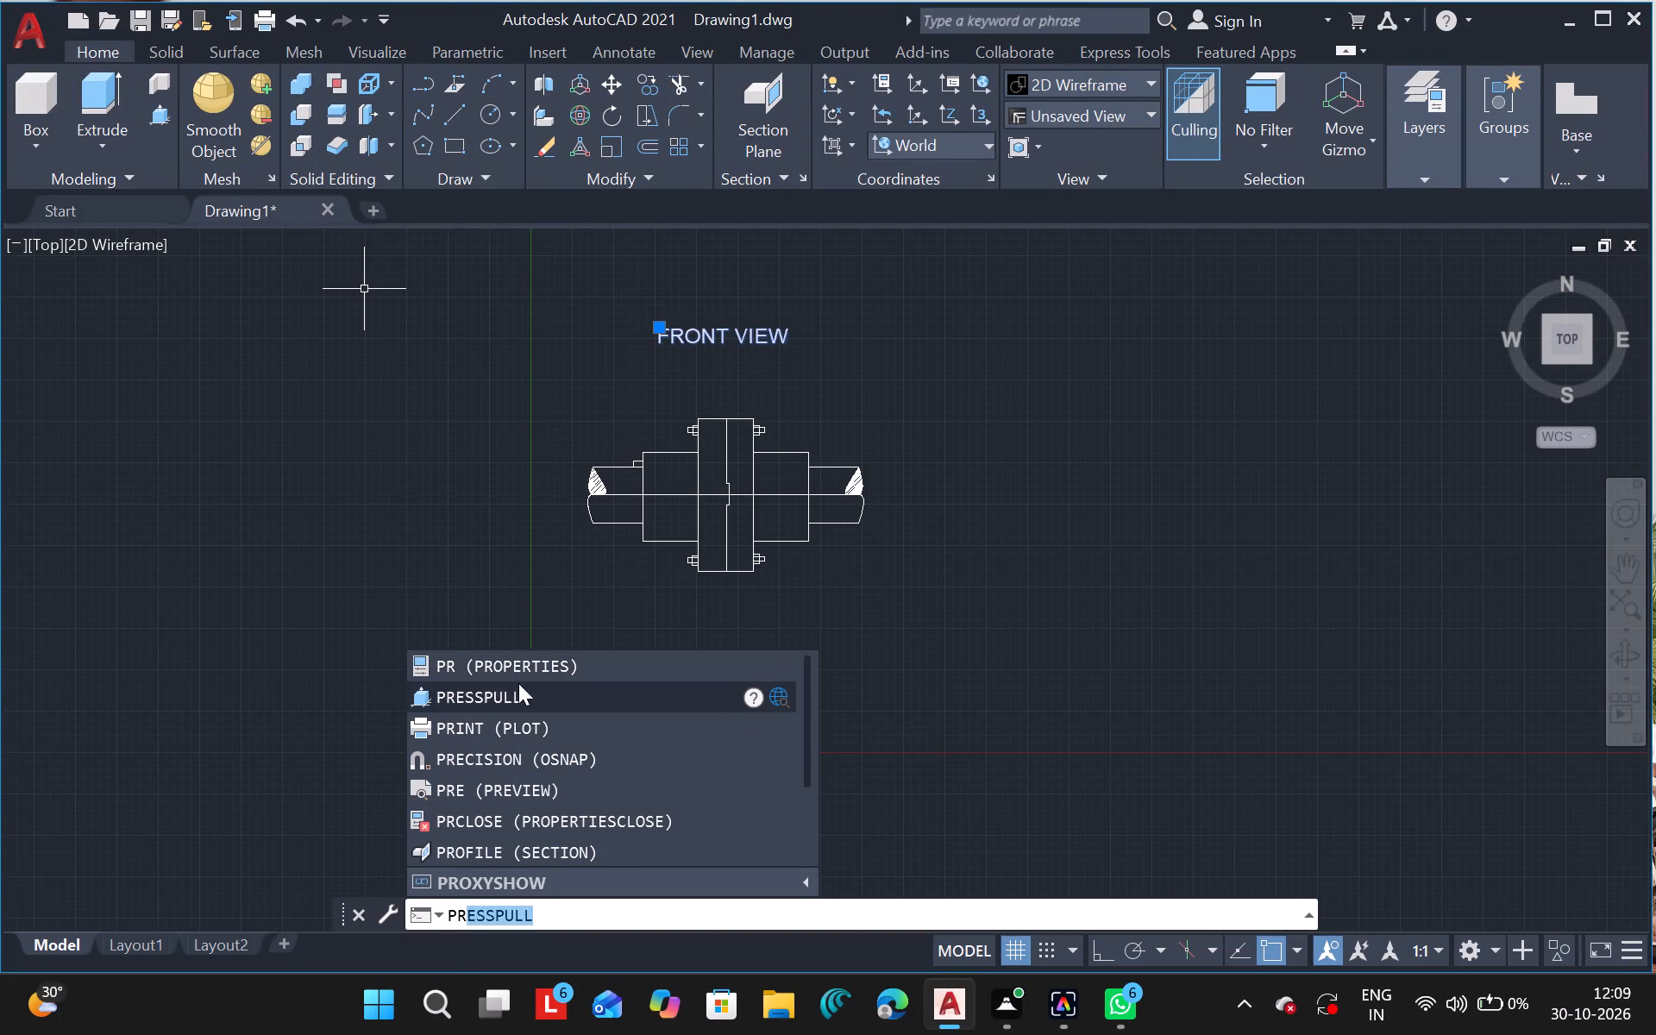
{"action": "left_click", "coordinate": [452, 673]}
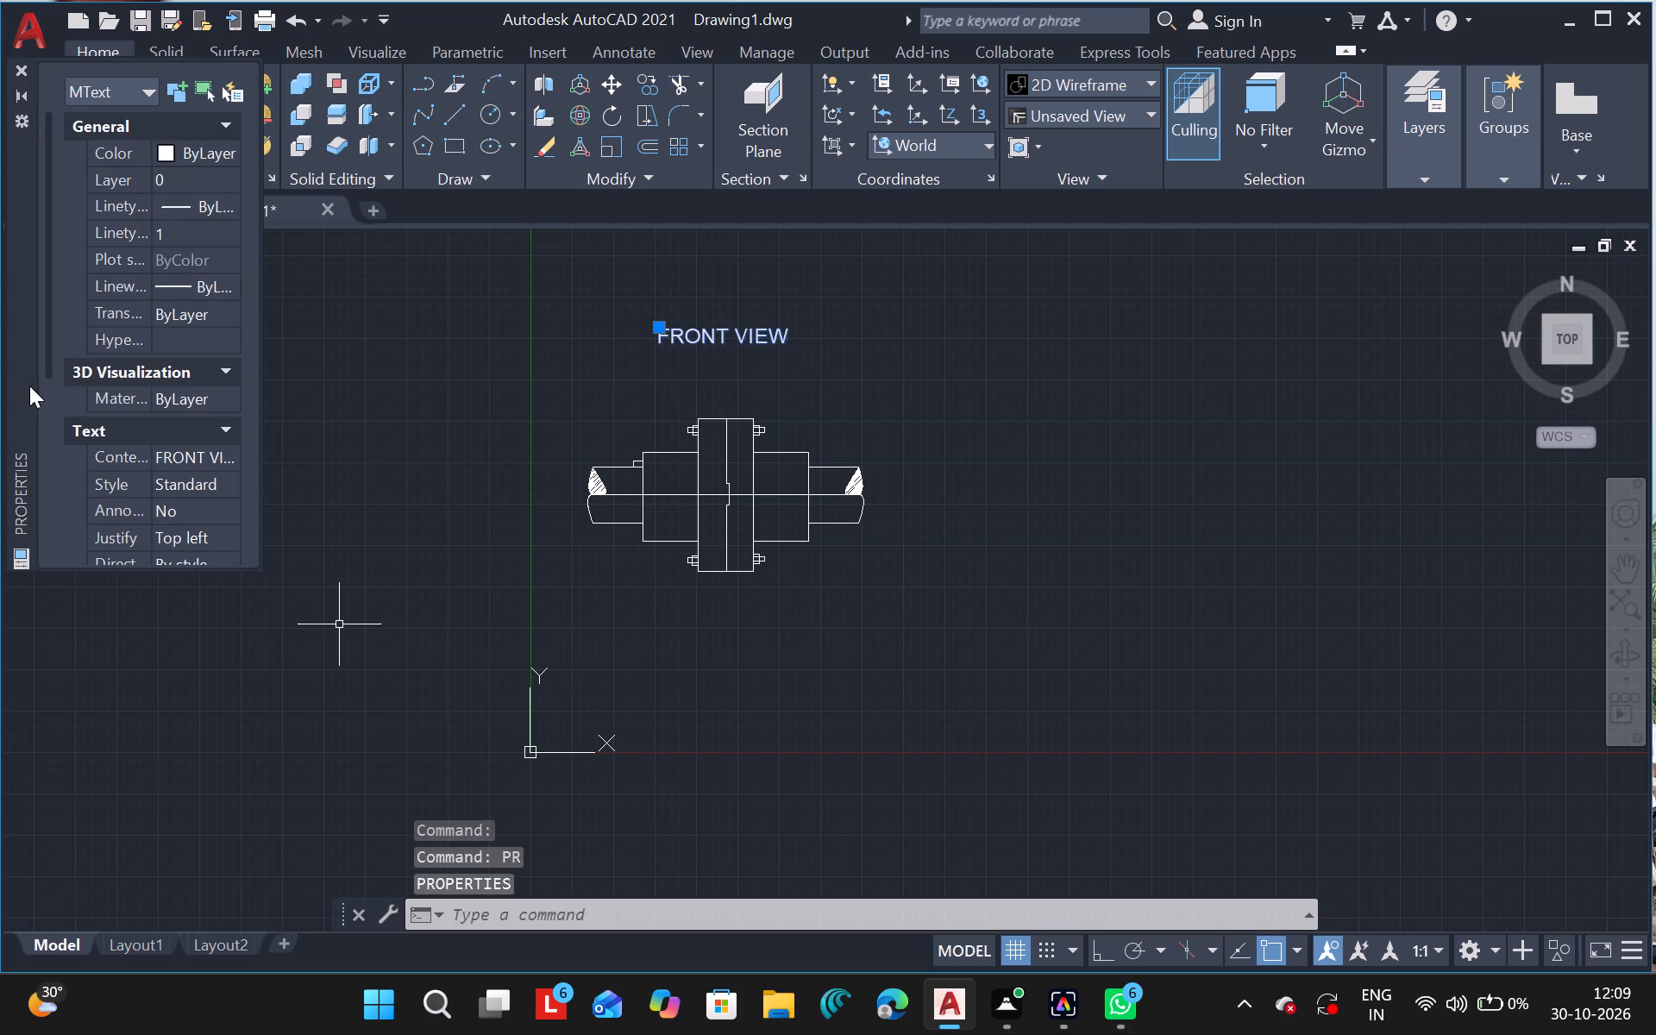
{"action": "left_click", "coordinate": [54, 423]}
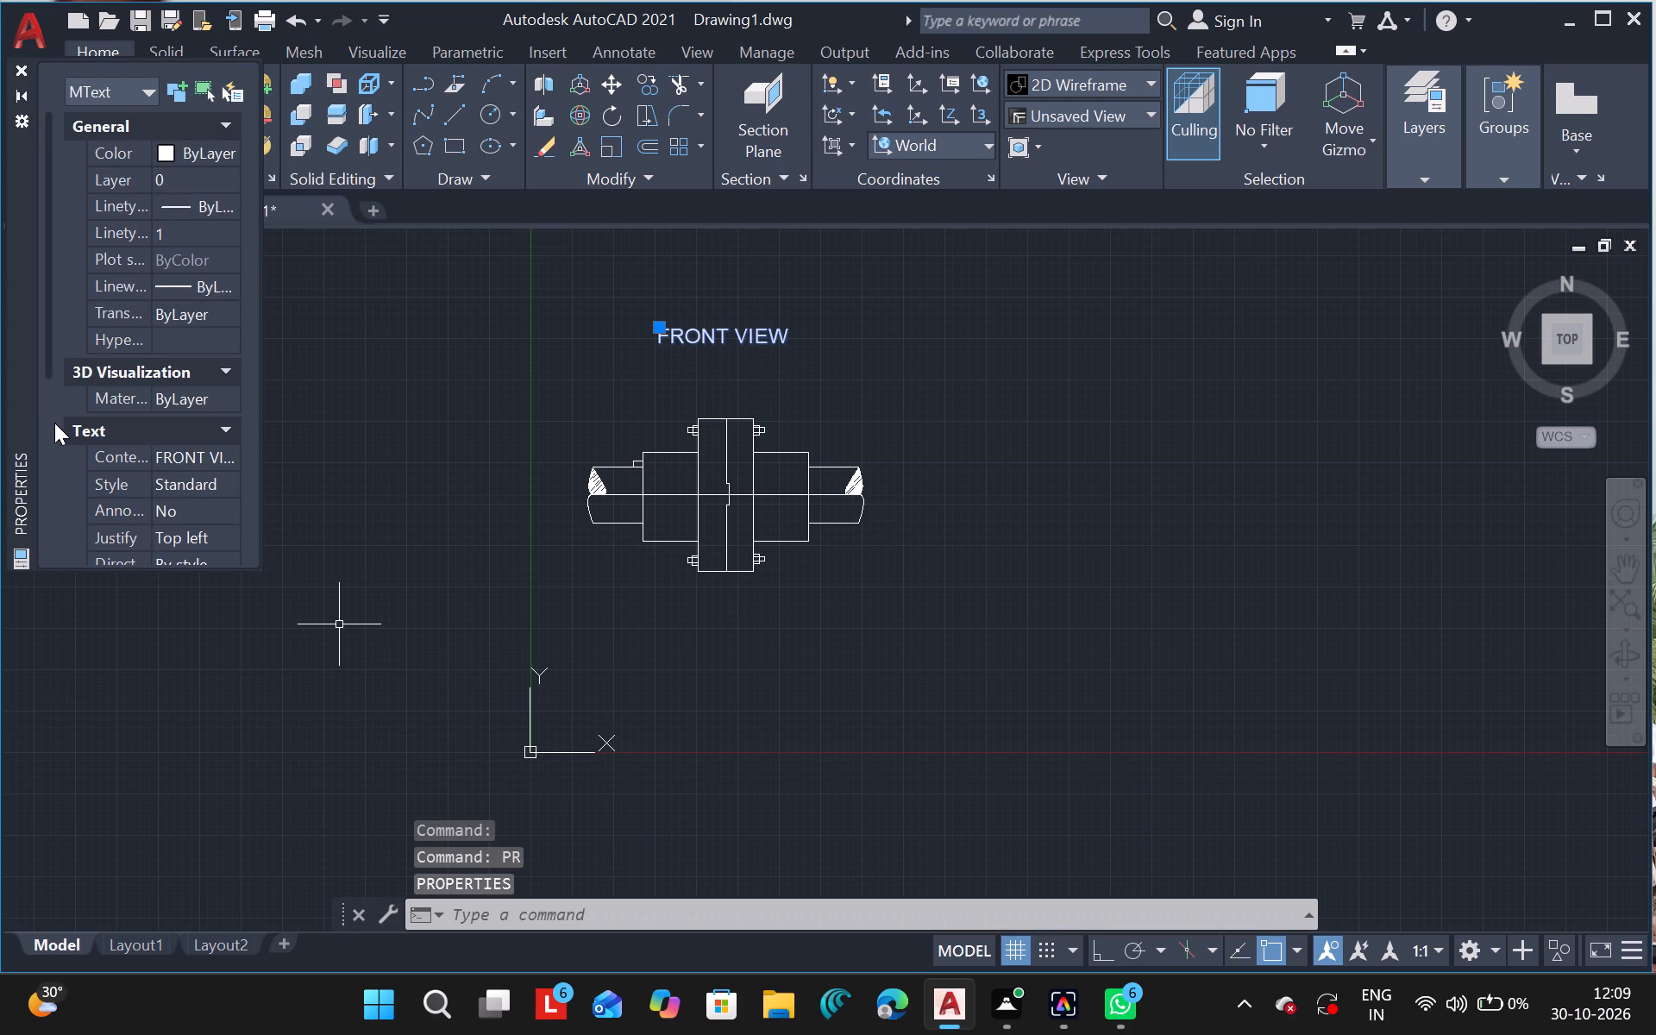
{"action": "left_click", "coordinate": [49, 425]}
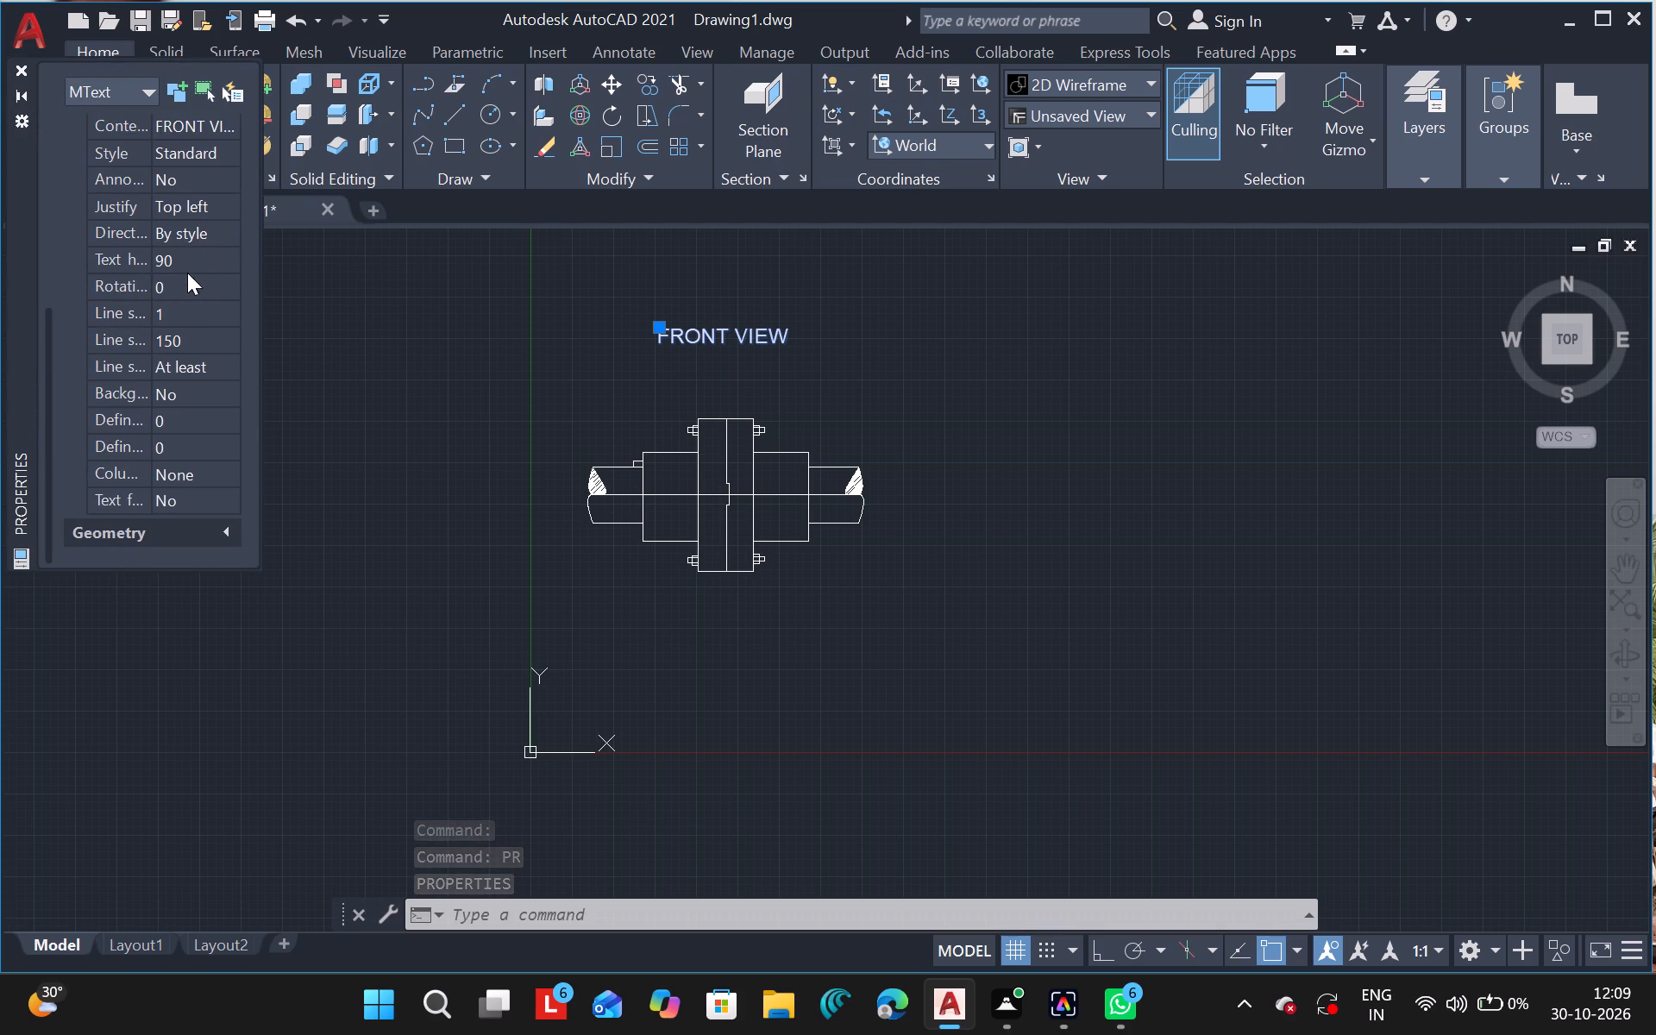
{"action": "left_click", "coordinate": [193, 248]}
{"action": "key", "text": "BackSpace"}
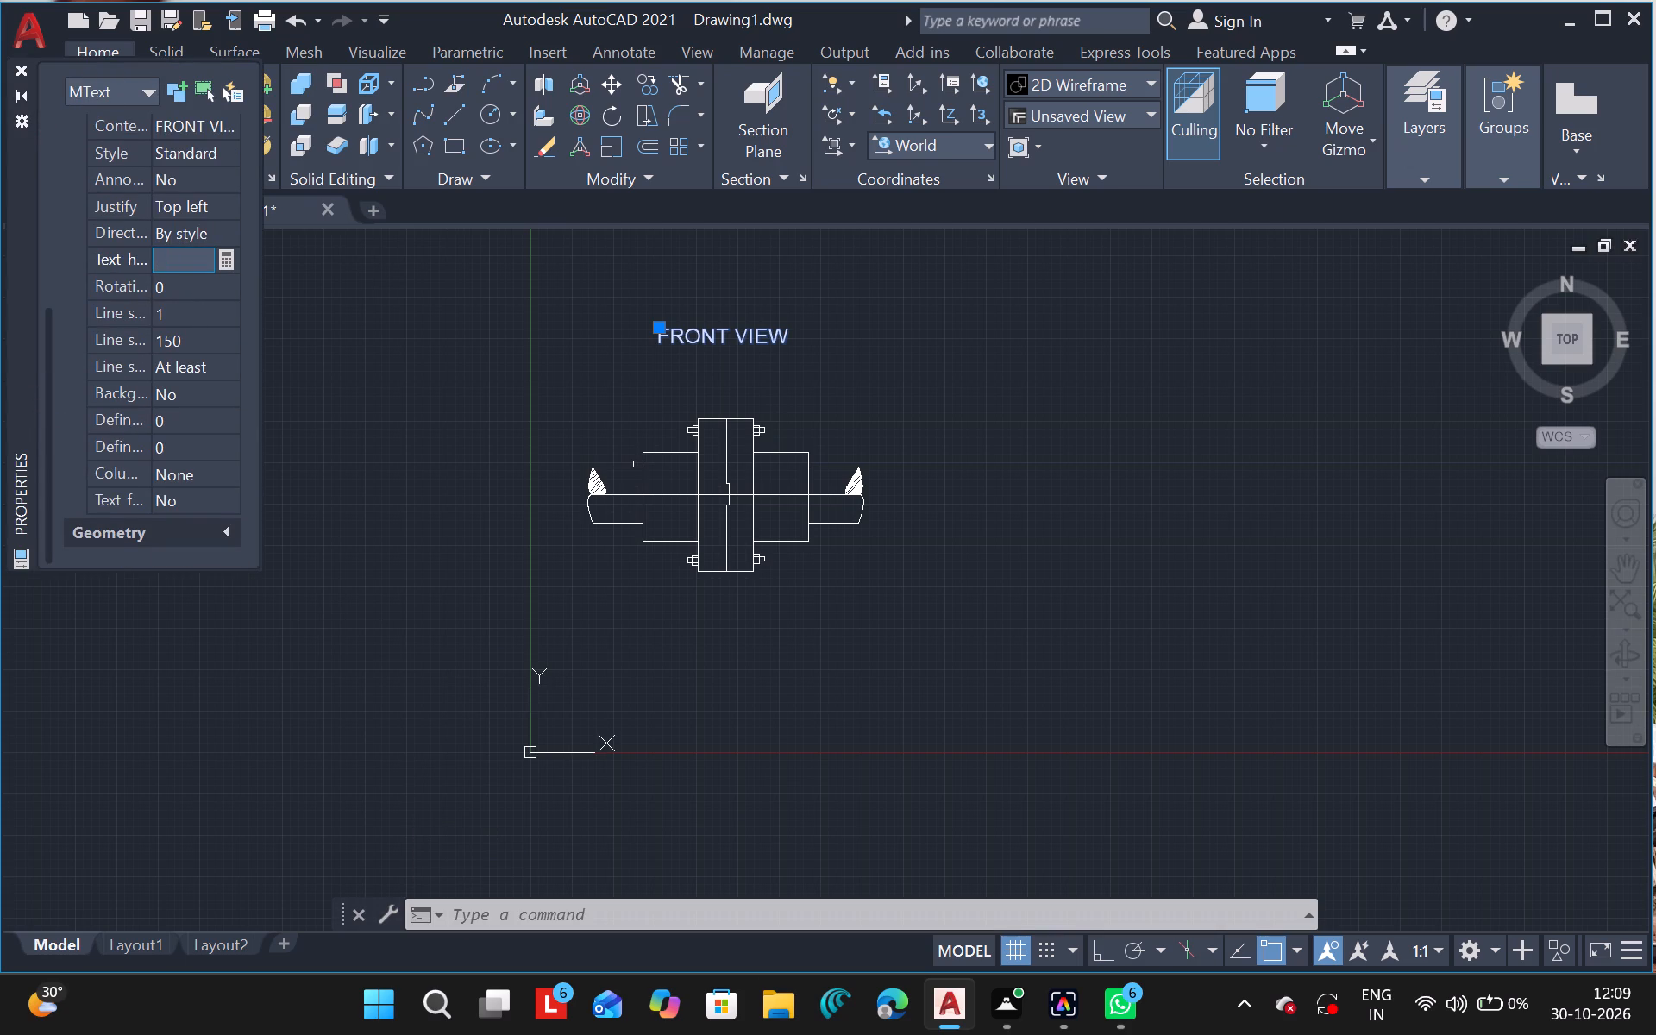
{"action": "type", "text": "15"}
{"action": "key", "text": "0"}
{"action": "key", "text": "Return"}
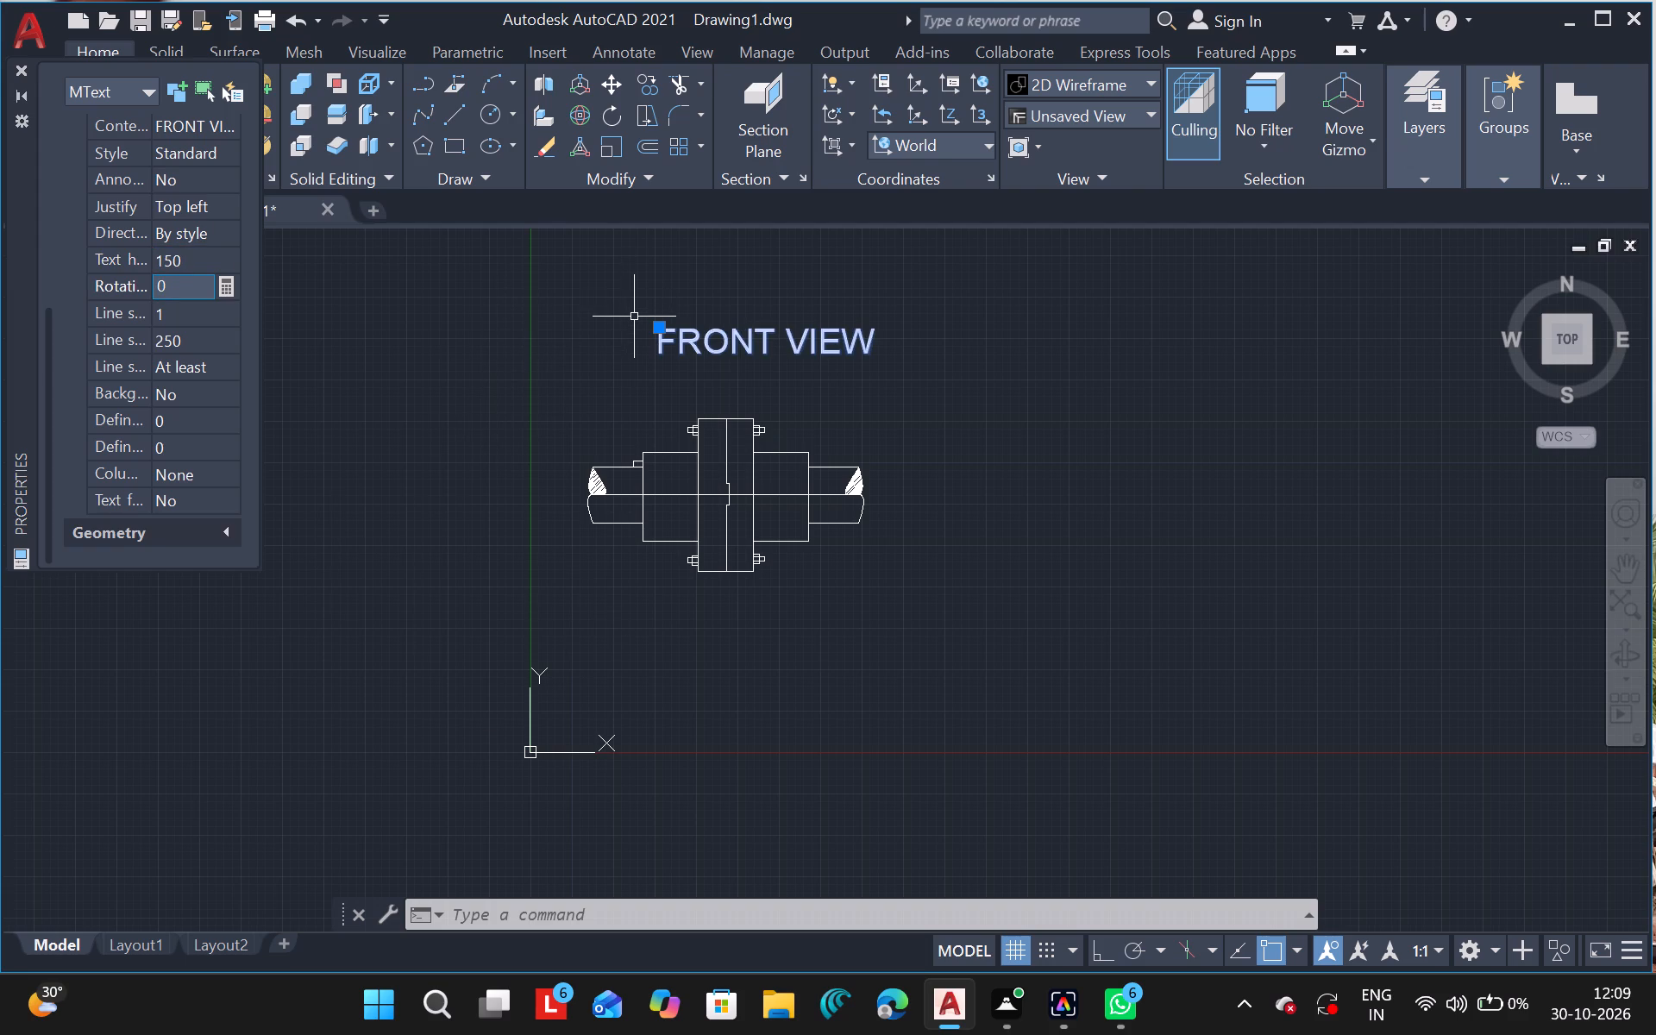
{"action": "key", "text": "Escape"}
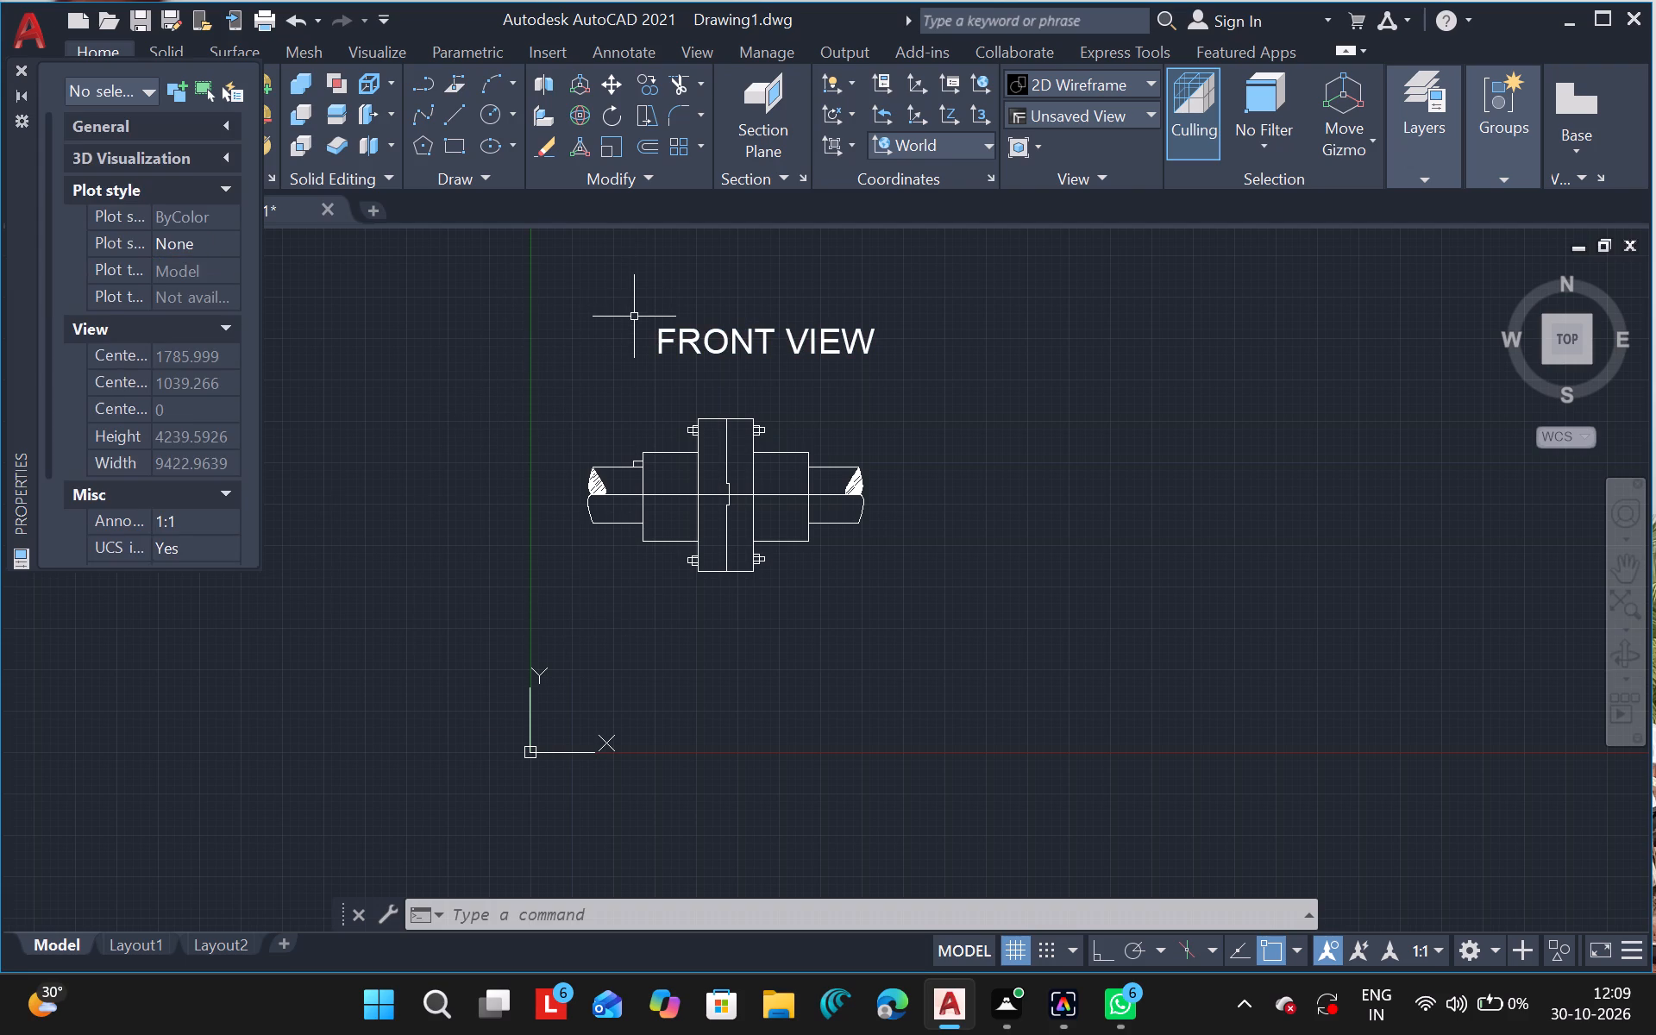
{"action": "left_click", "coordinate": [26, 68]}
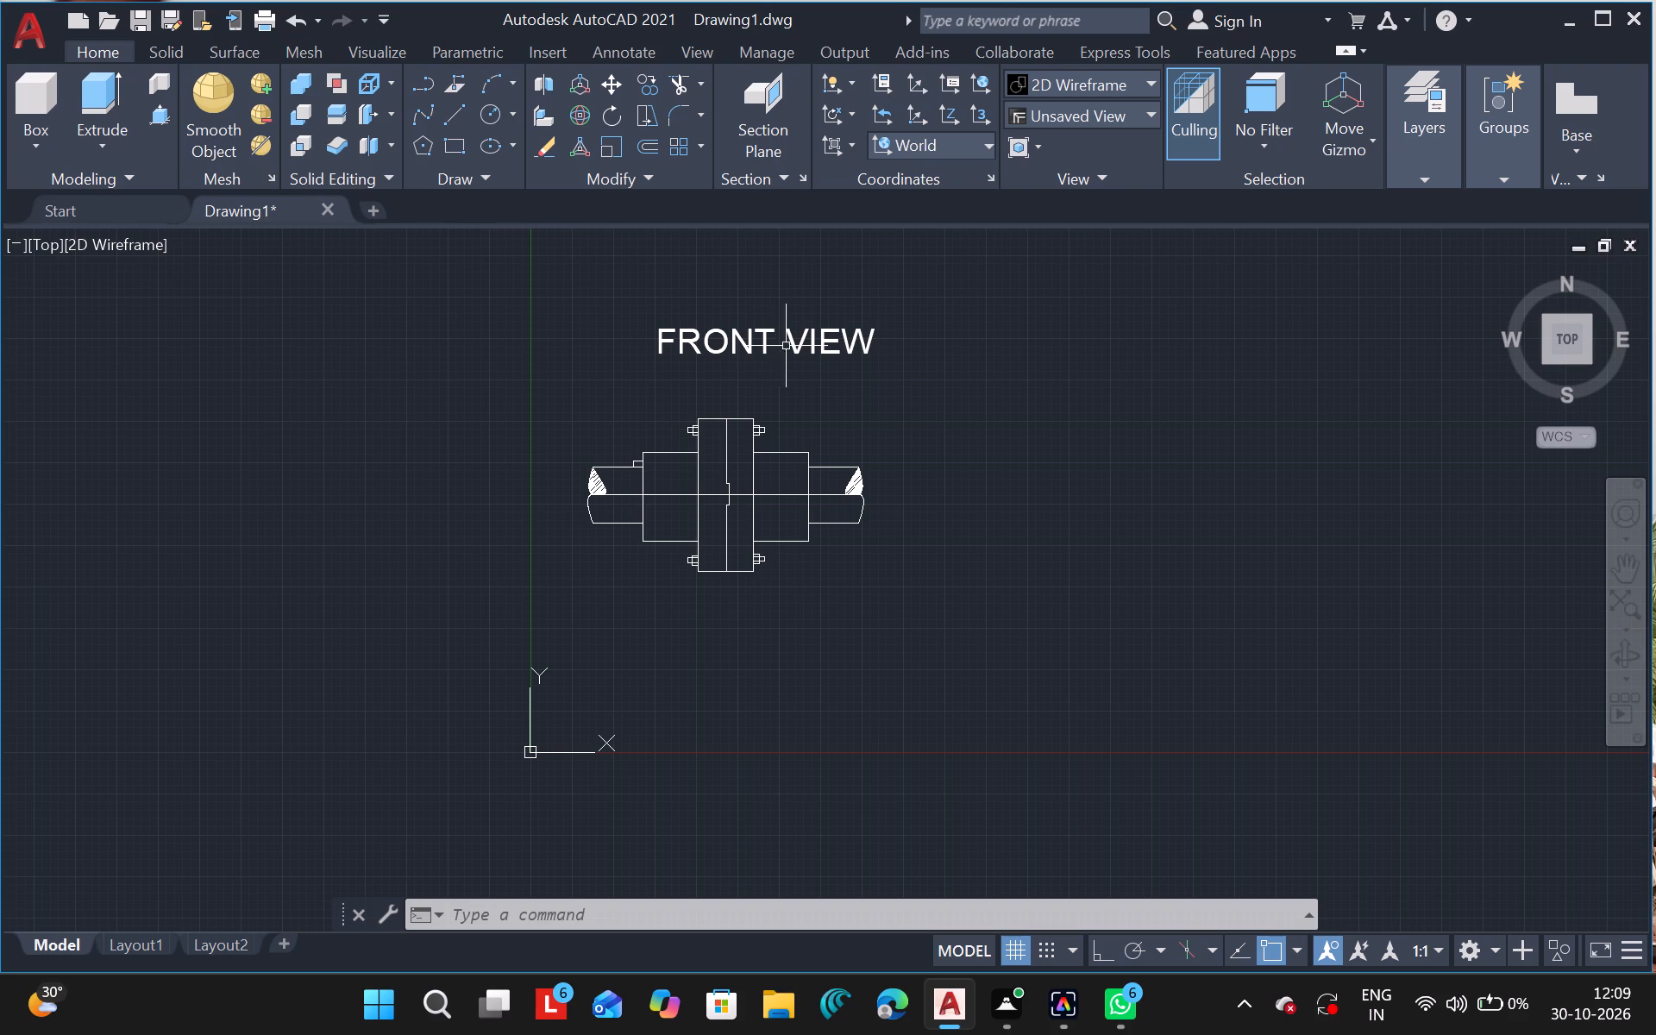
Move the enlarged FRONT VIEW label slightly to the left so it sits centred above the coupling view.
{"action": "left_click_drag", "start_coordinate": [616, 316], "coordinate": [593, 355]}
{"action": "type", "text": "MO"}
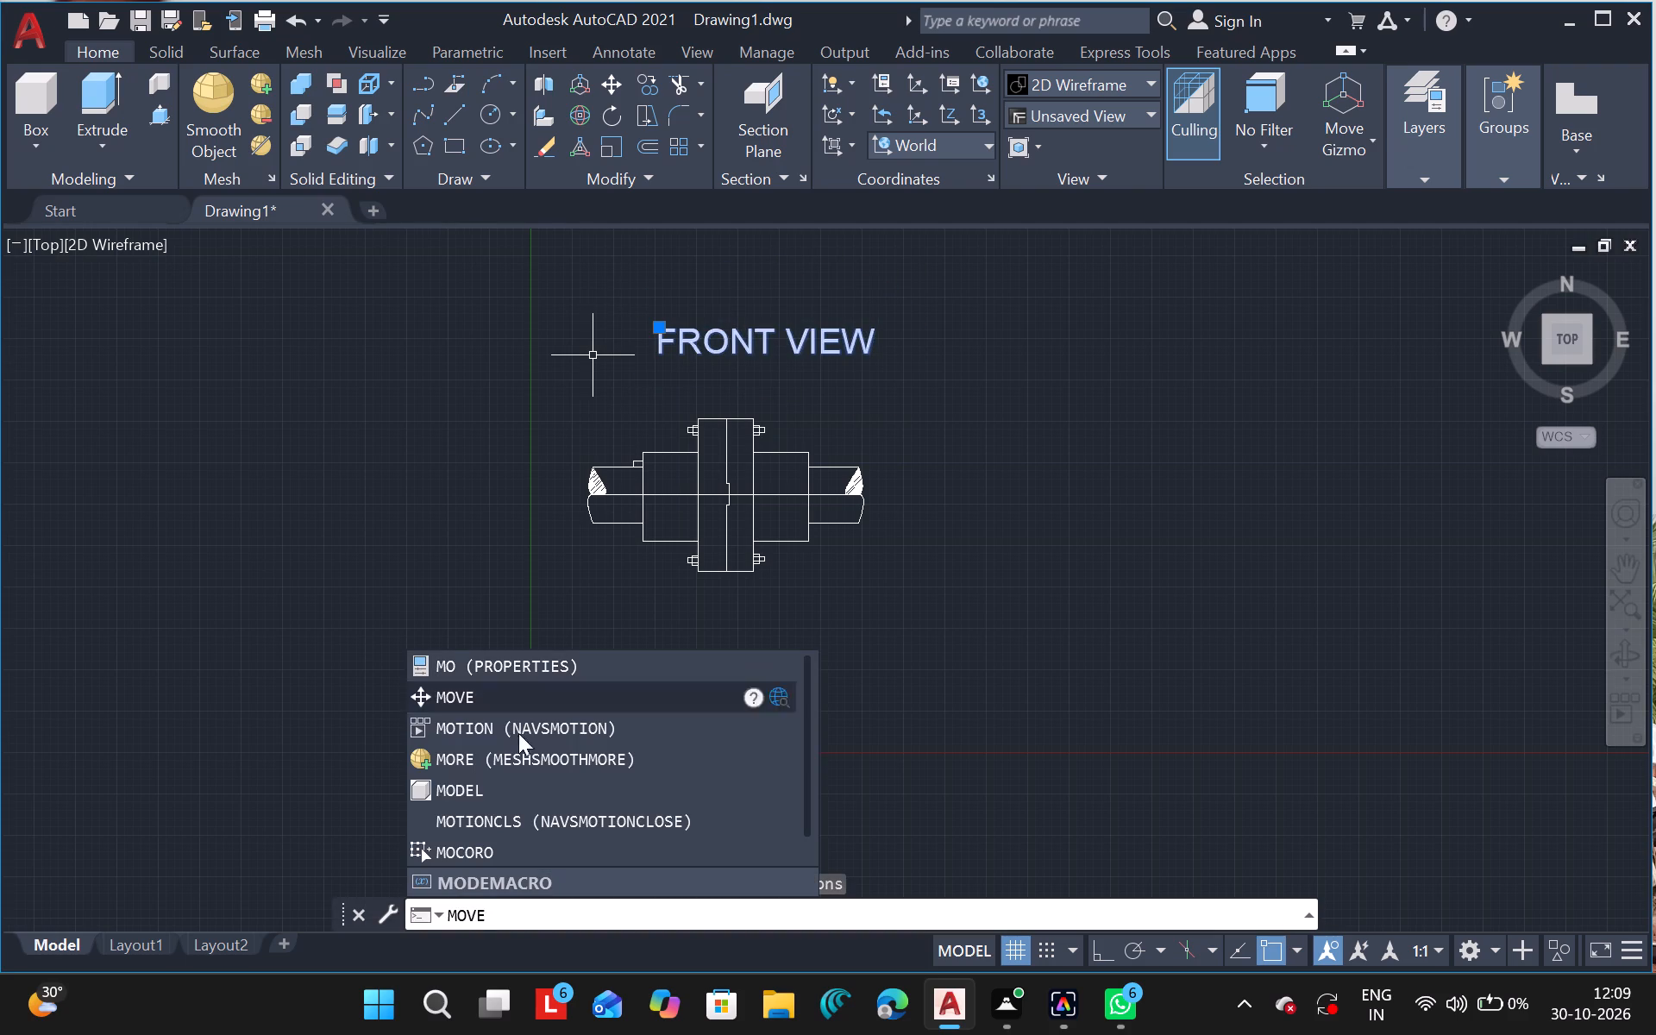
{"action": "left_click", "coordinate": [486, 699]}
{"action": "left_click_drag", "start_coordinate": [706, 753], "coordinate": [664, 748]}
{"action": "left_click", "coordinate": [664, 748]}
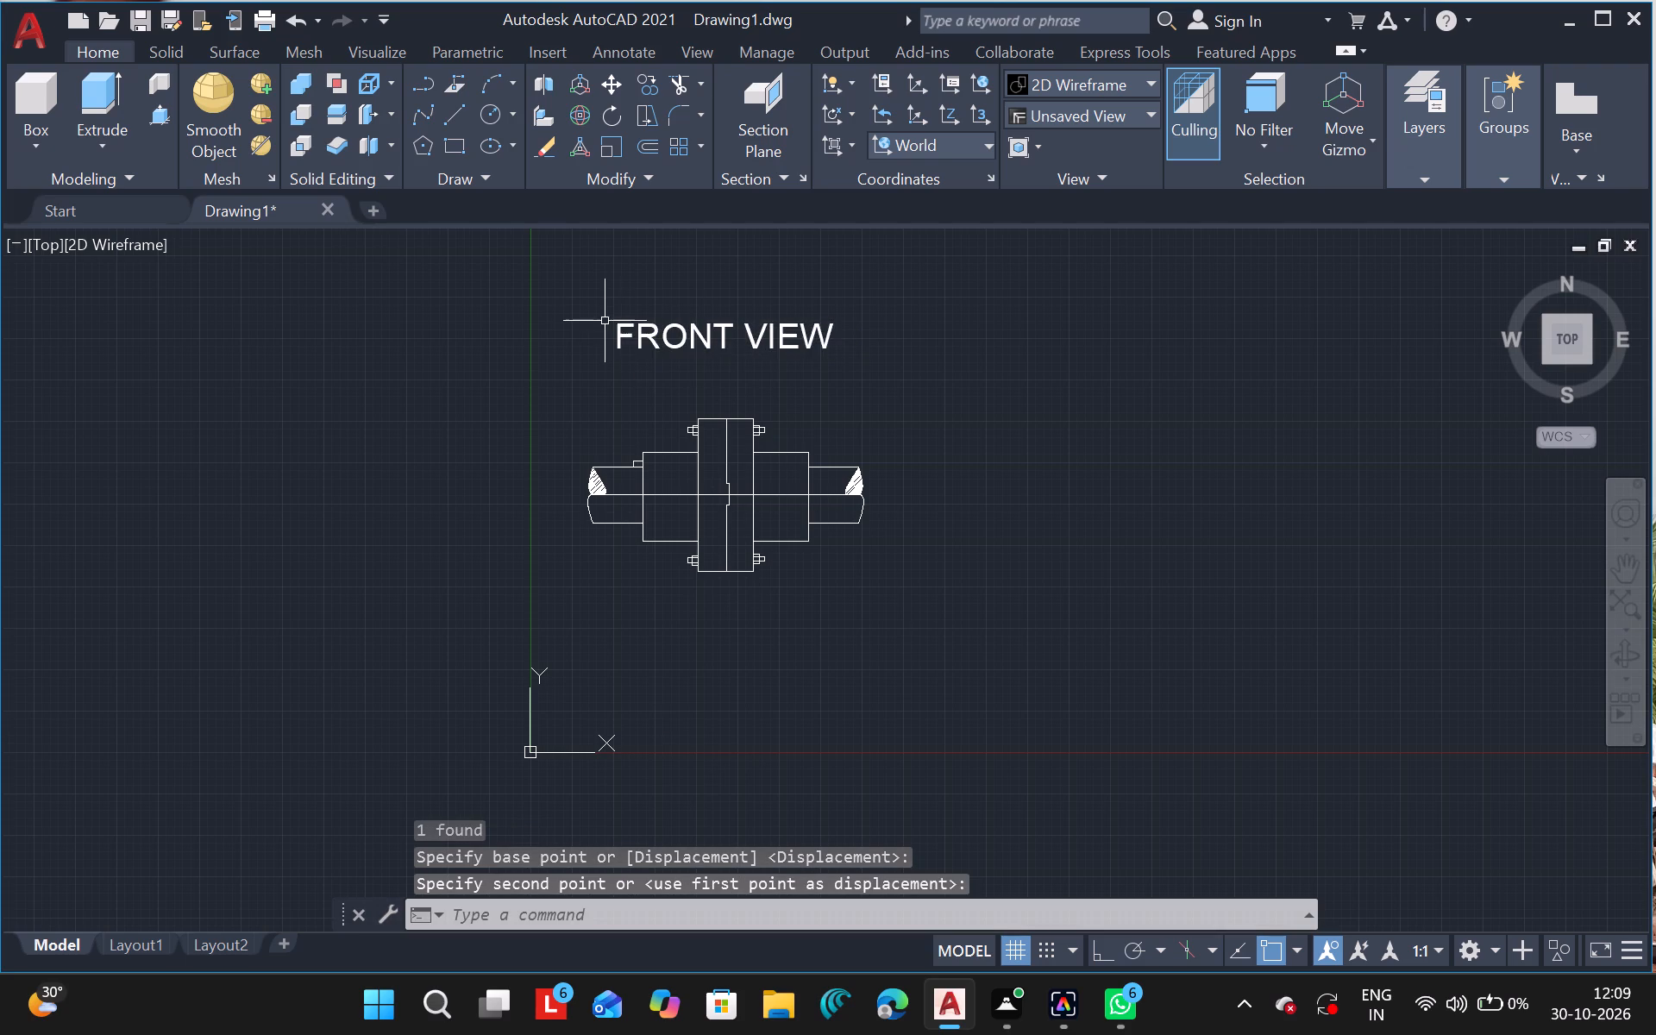
Move the FRONT VIEW label straight down, closer to the top of the coupling view.
{"action": "left_click_drag", "start_coordinate": [604, 319], "coordinate": [559, 345]}
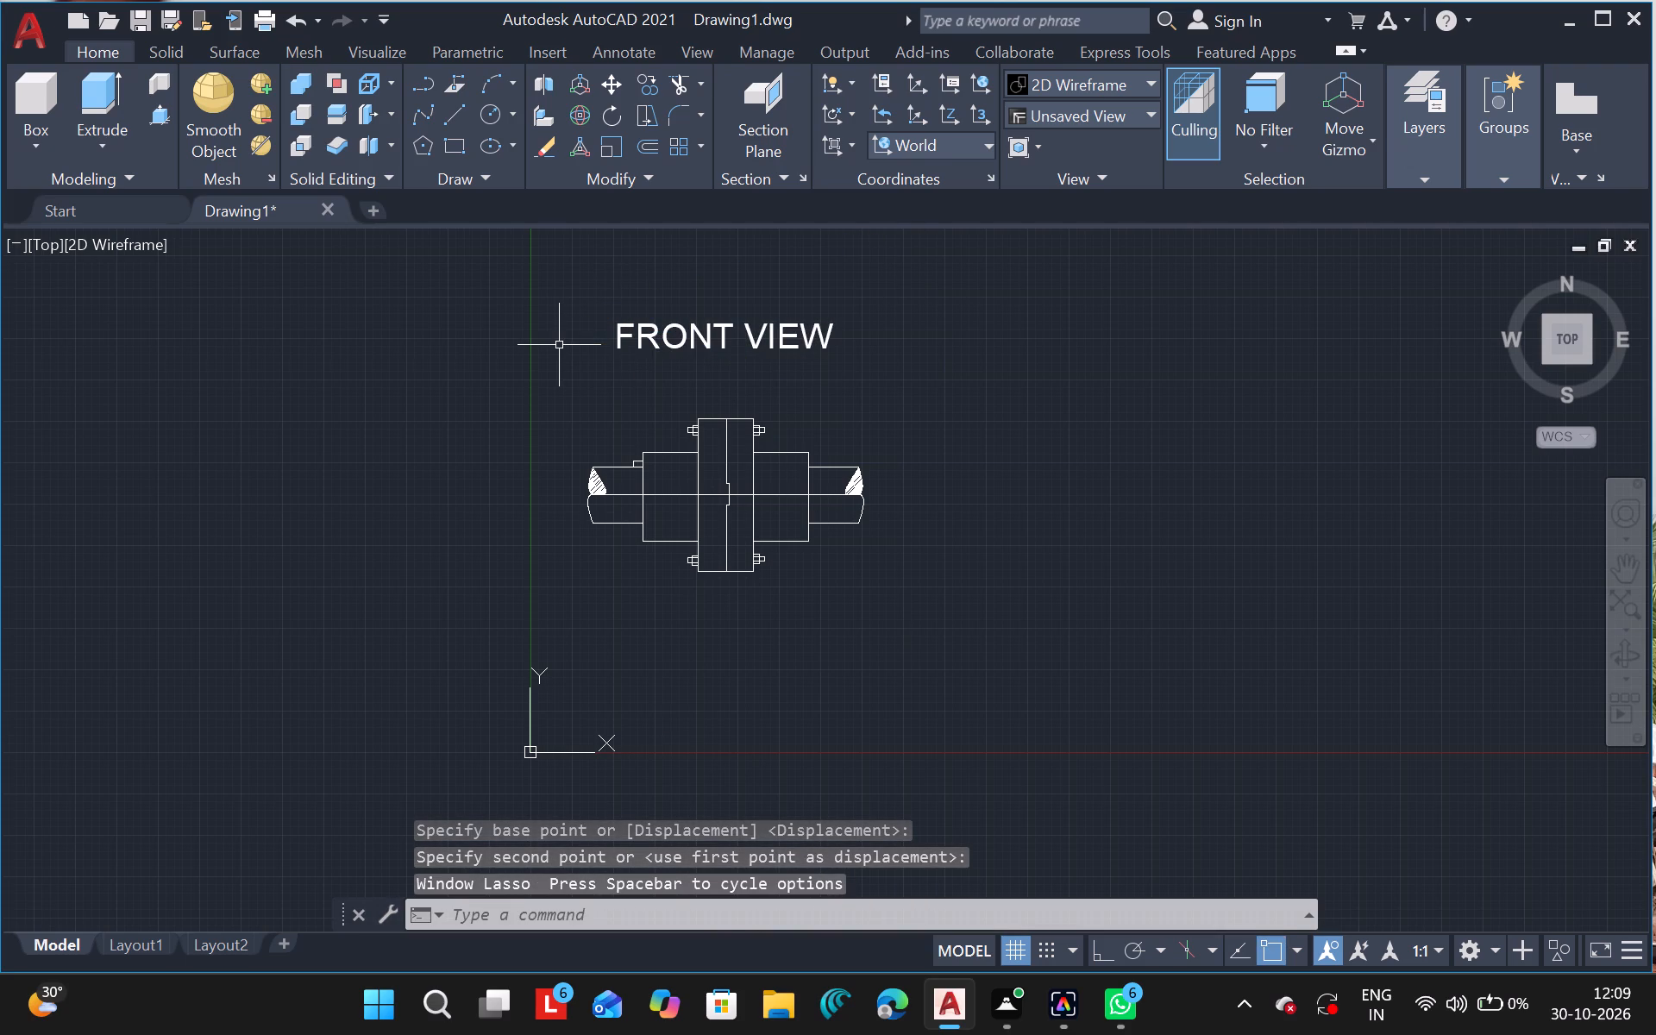
{"action": "left_click", "coordinate": [593, 286]}
{"action": "left_click_drag", "start_coordinate": [593, 286], "coordinate": [862, 379]}
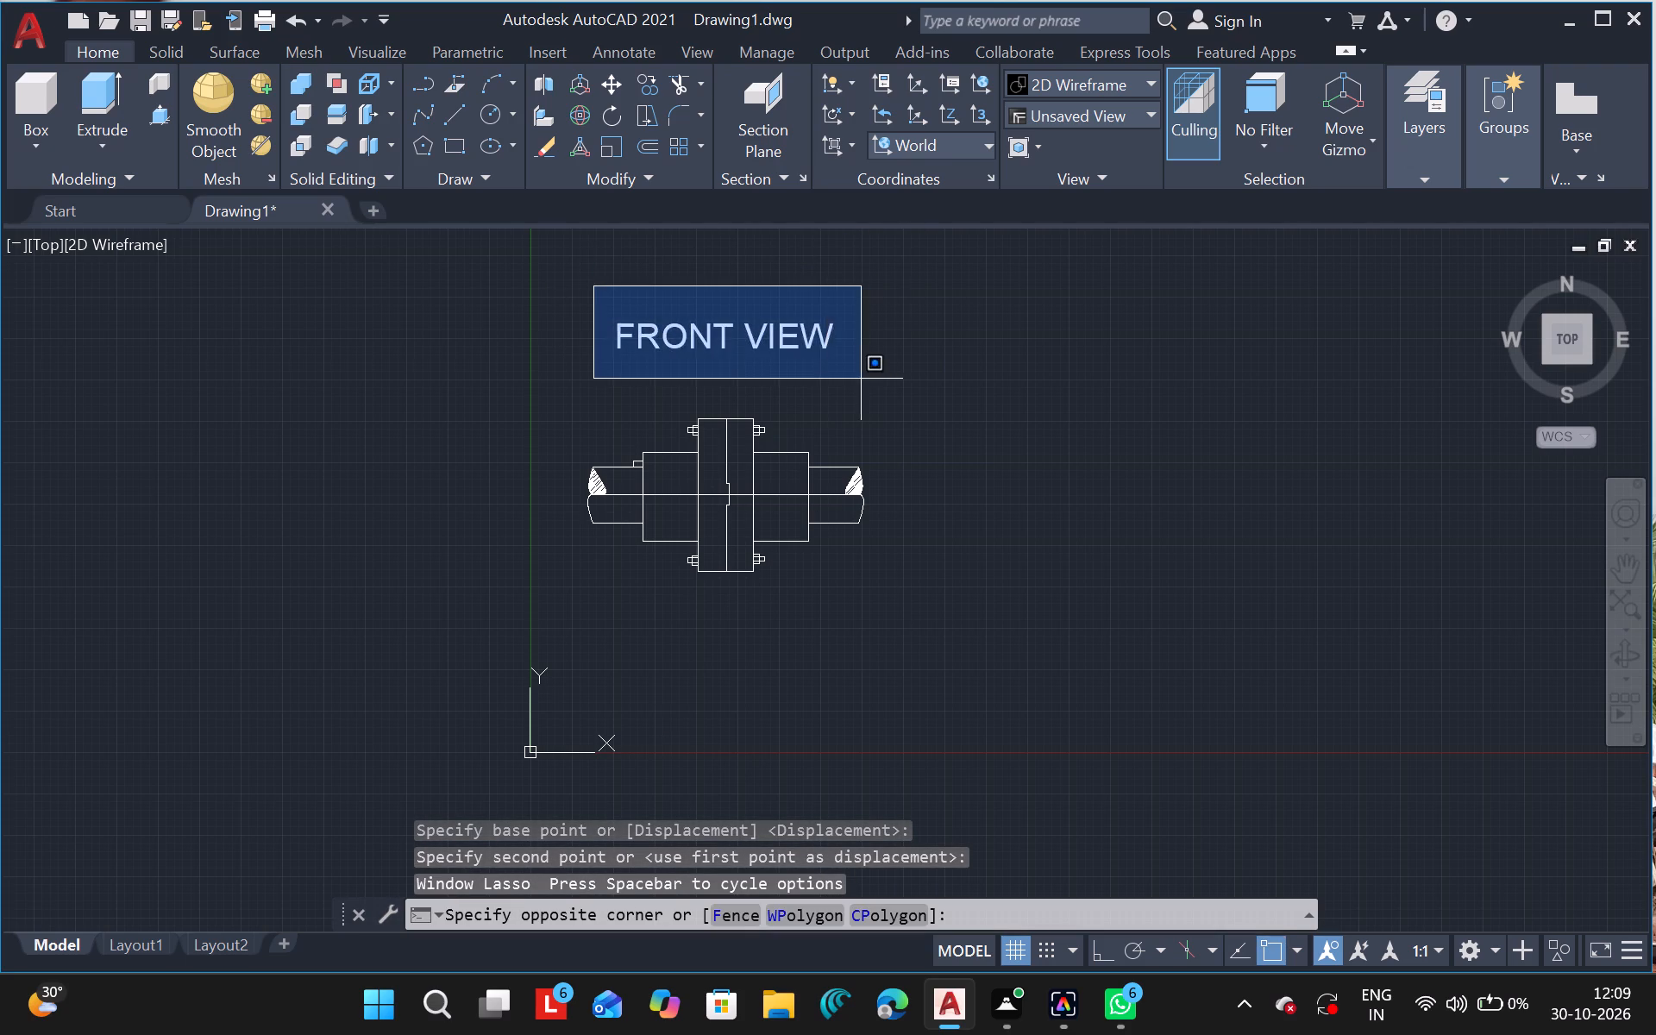
{"action": "left_click_drag", "start_coordinate": [862, 379], "coordinate": [872, 379]}
{"action": "left_click", "coordinate": [872, 379]}
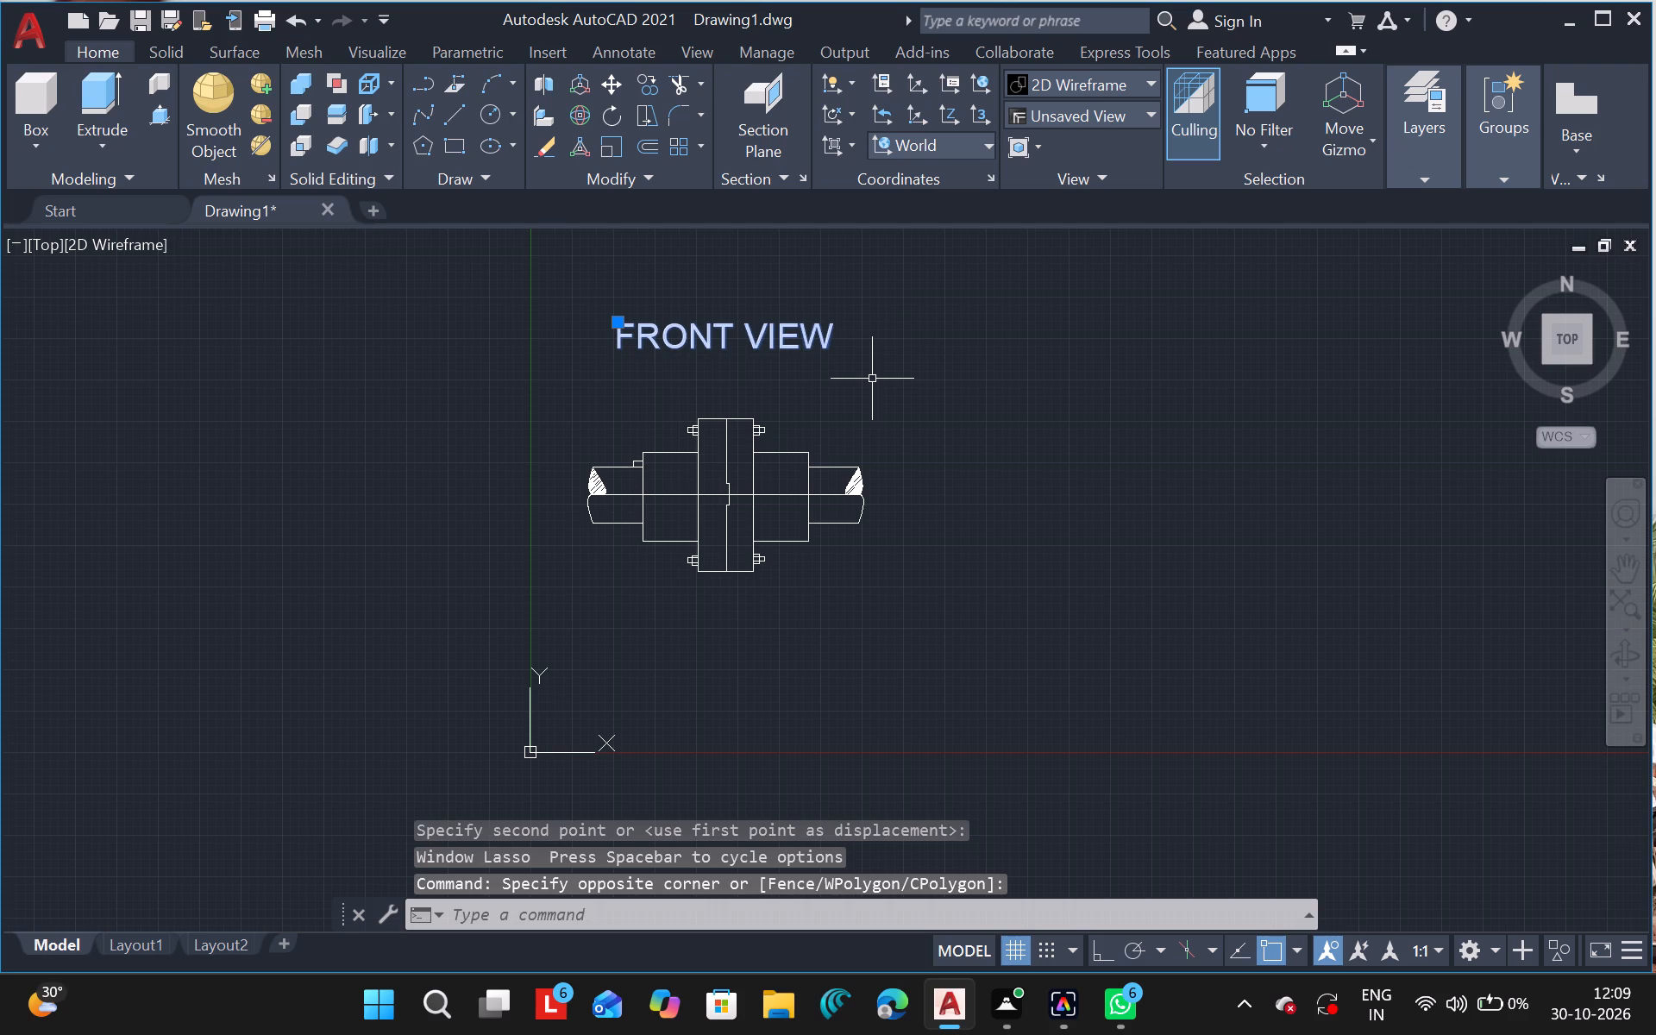
{"action": "type", "text": "MO"}
{"action": "left_click", "coordinate": [557, 688]}
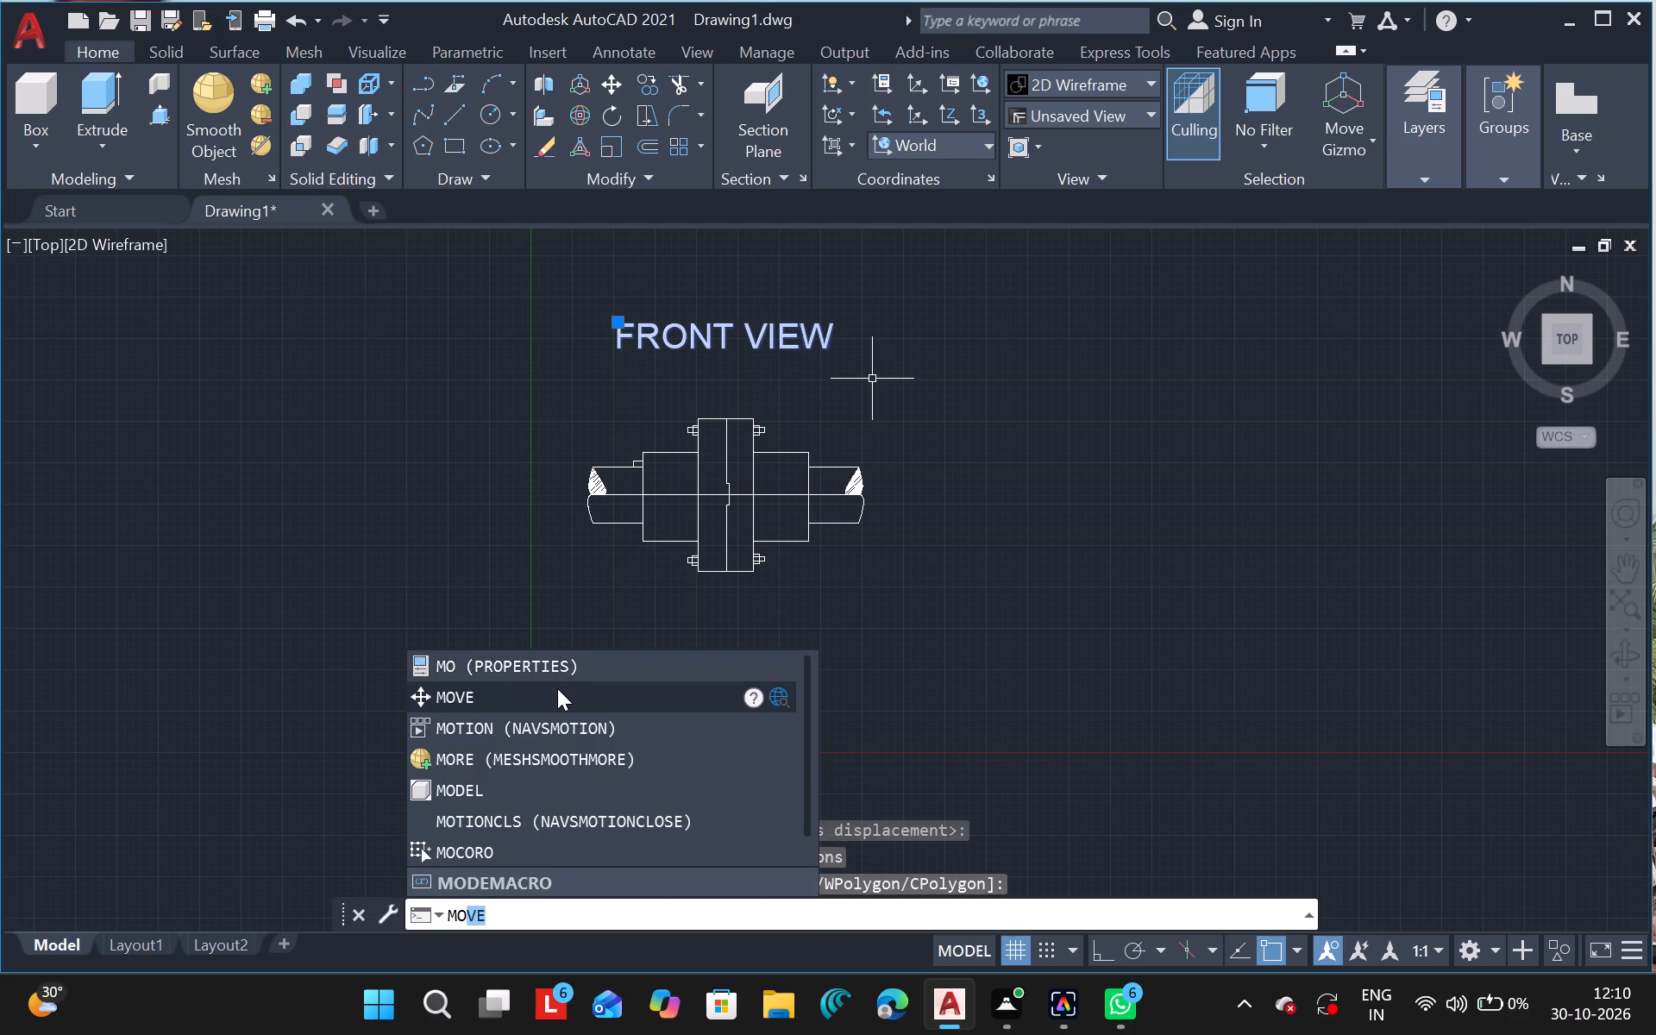
{"action": "left_click_drag", "start_coordinate": [977, 669], "coordinate": [975, 694]}
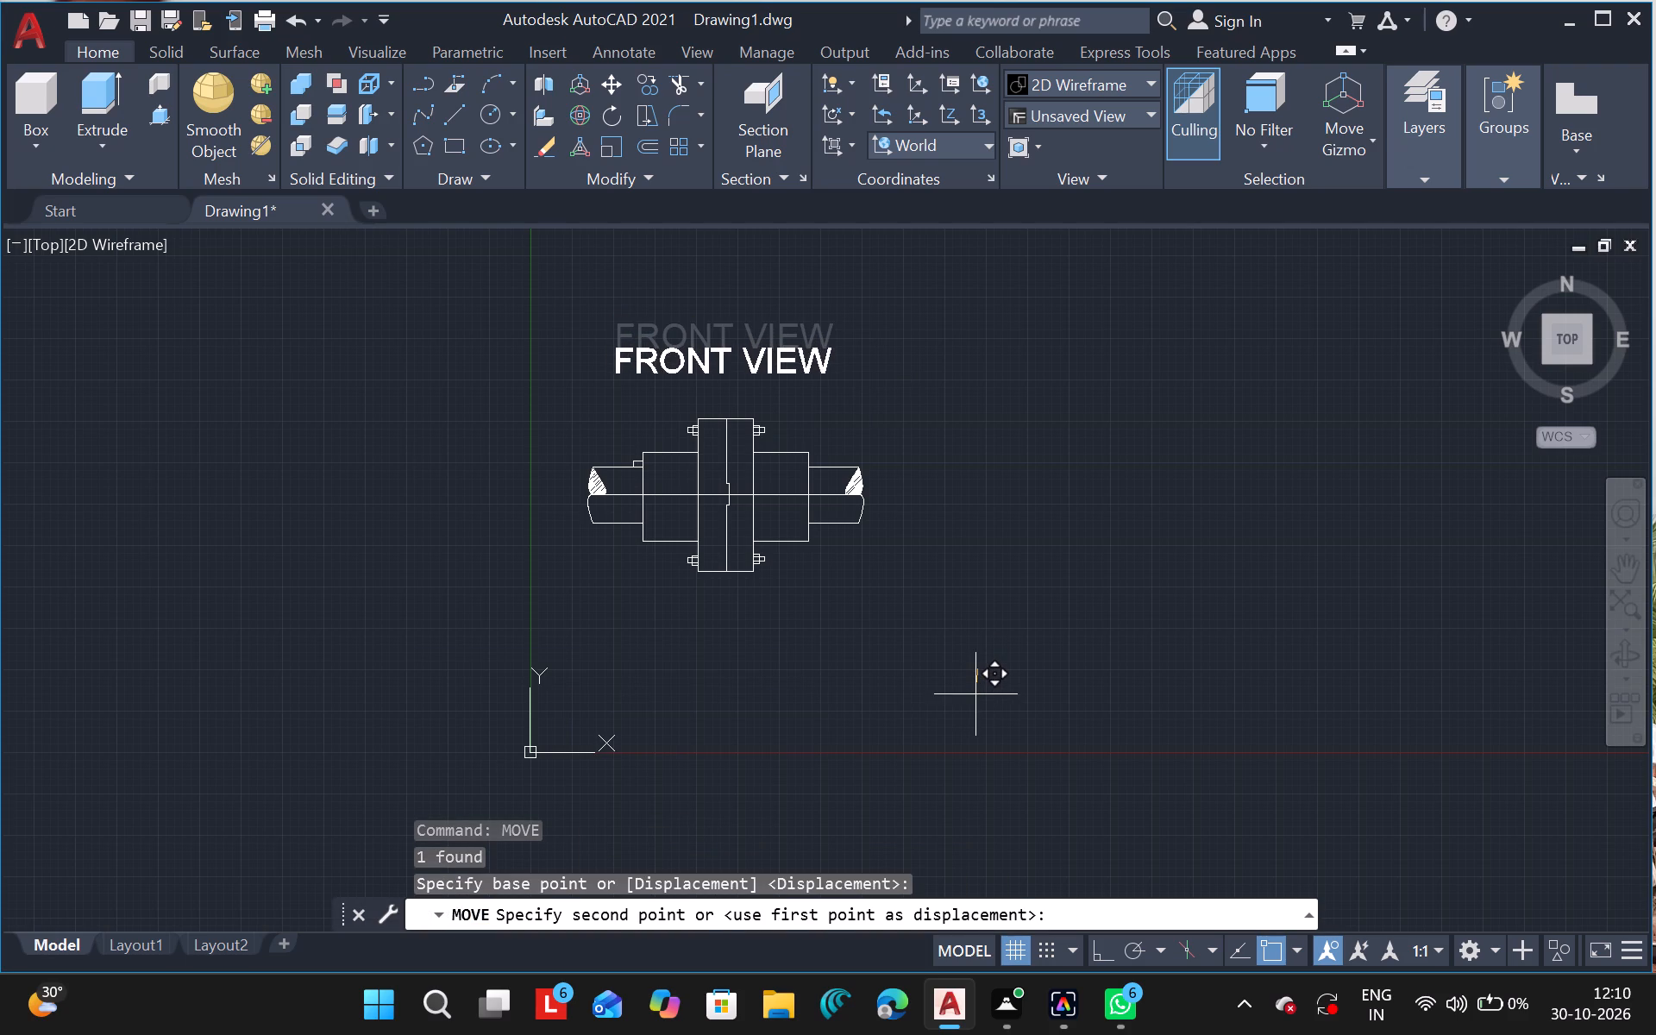
{"action": "left_click_drag", "start_coordinate": [975, 694], "coordinate": [975, 696]}
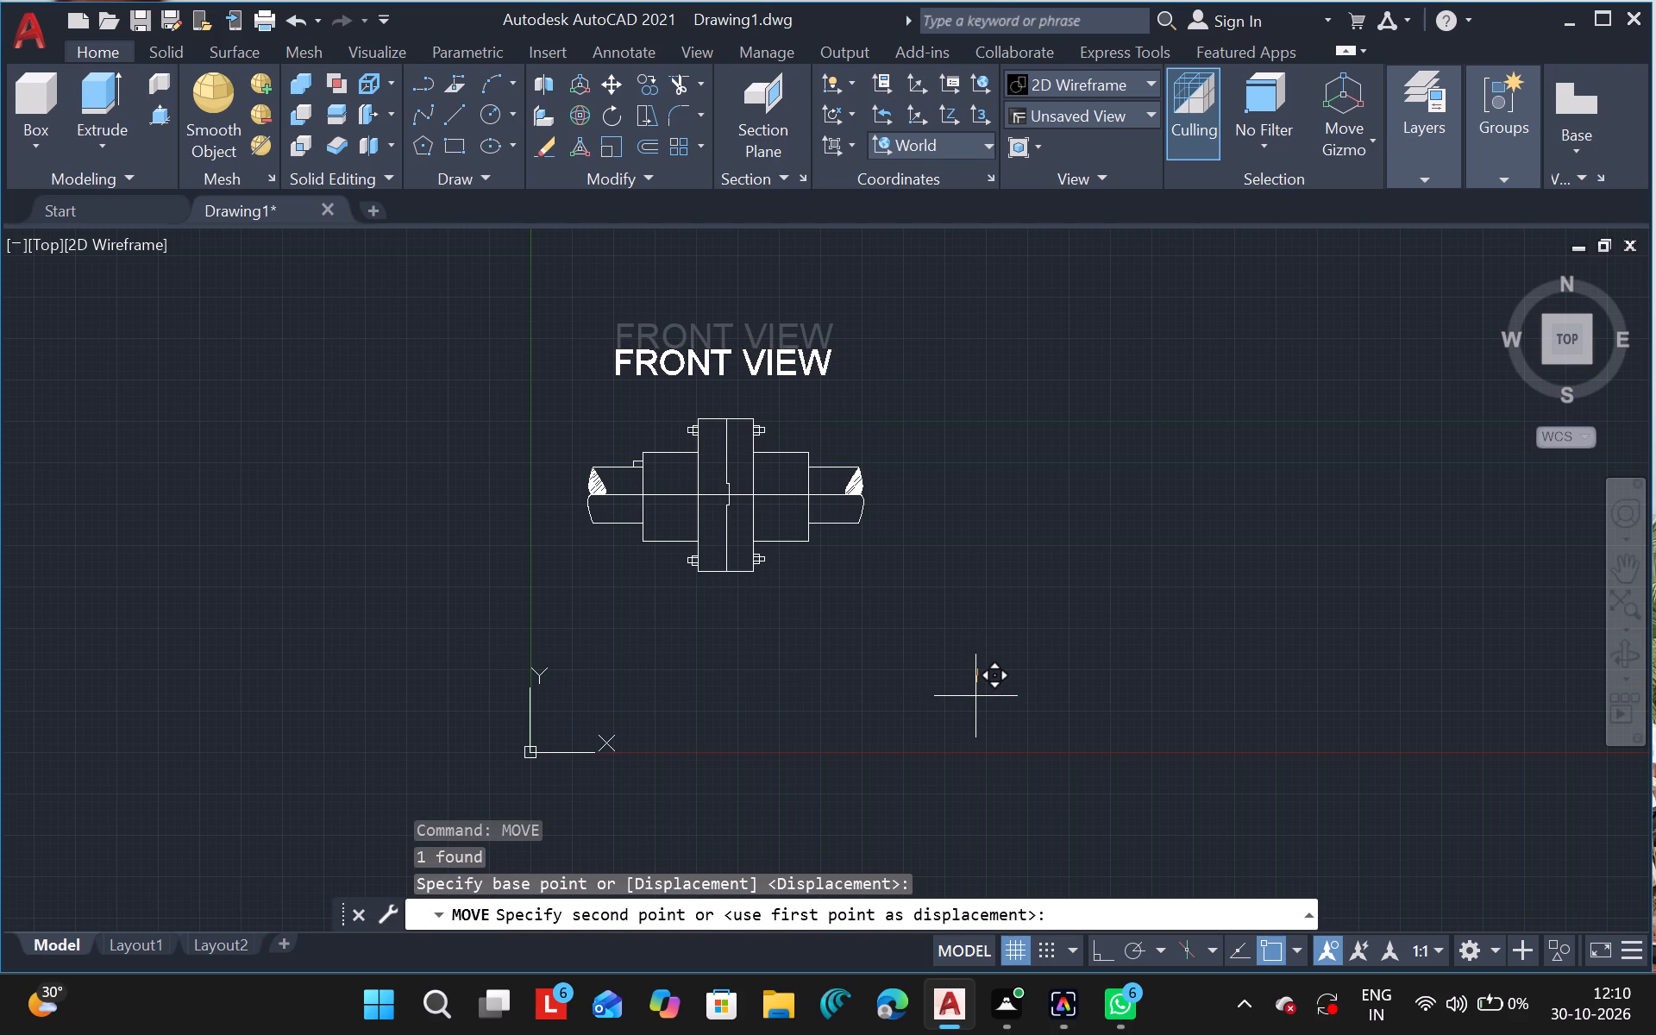
{"action": "left_click_drag", "start_coordinate": [975, 696], "coordinate": [976, 700]}
{"action": "left_click", "coordinate": [976, 700]}
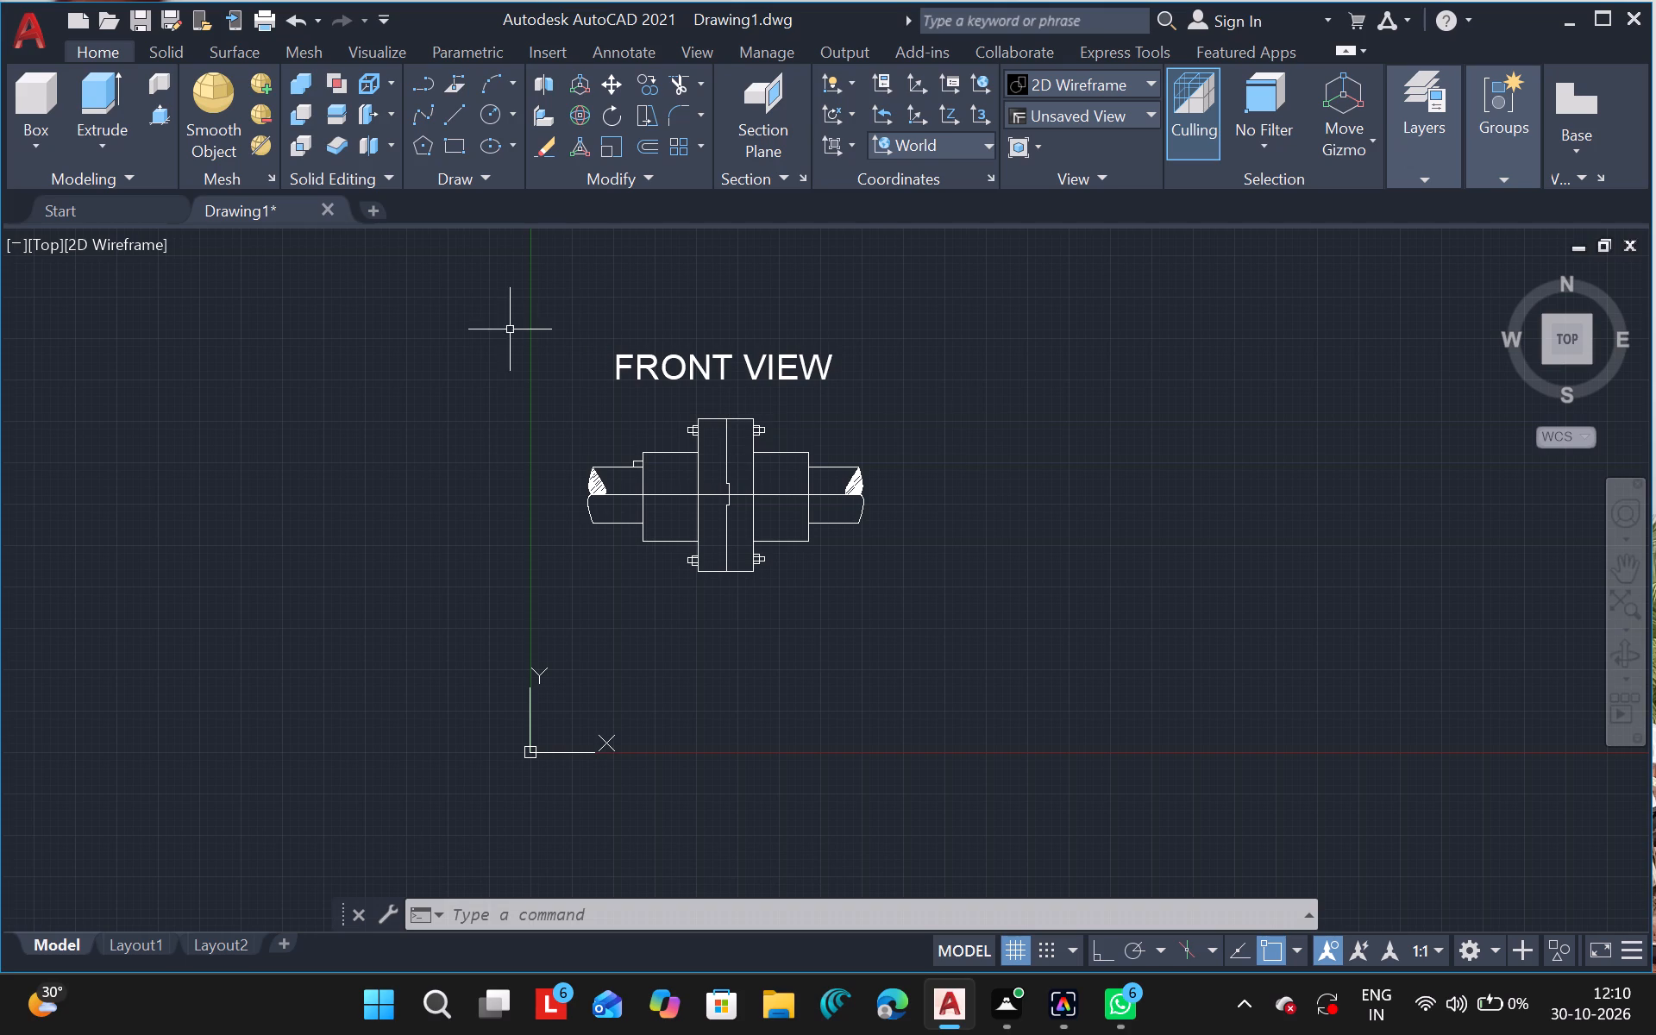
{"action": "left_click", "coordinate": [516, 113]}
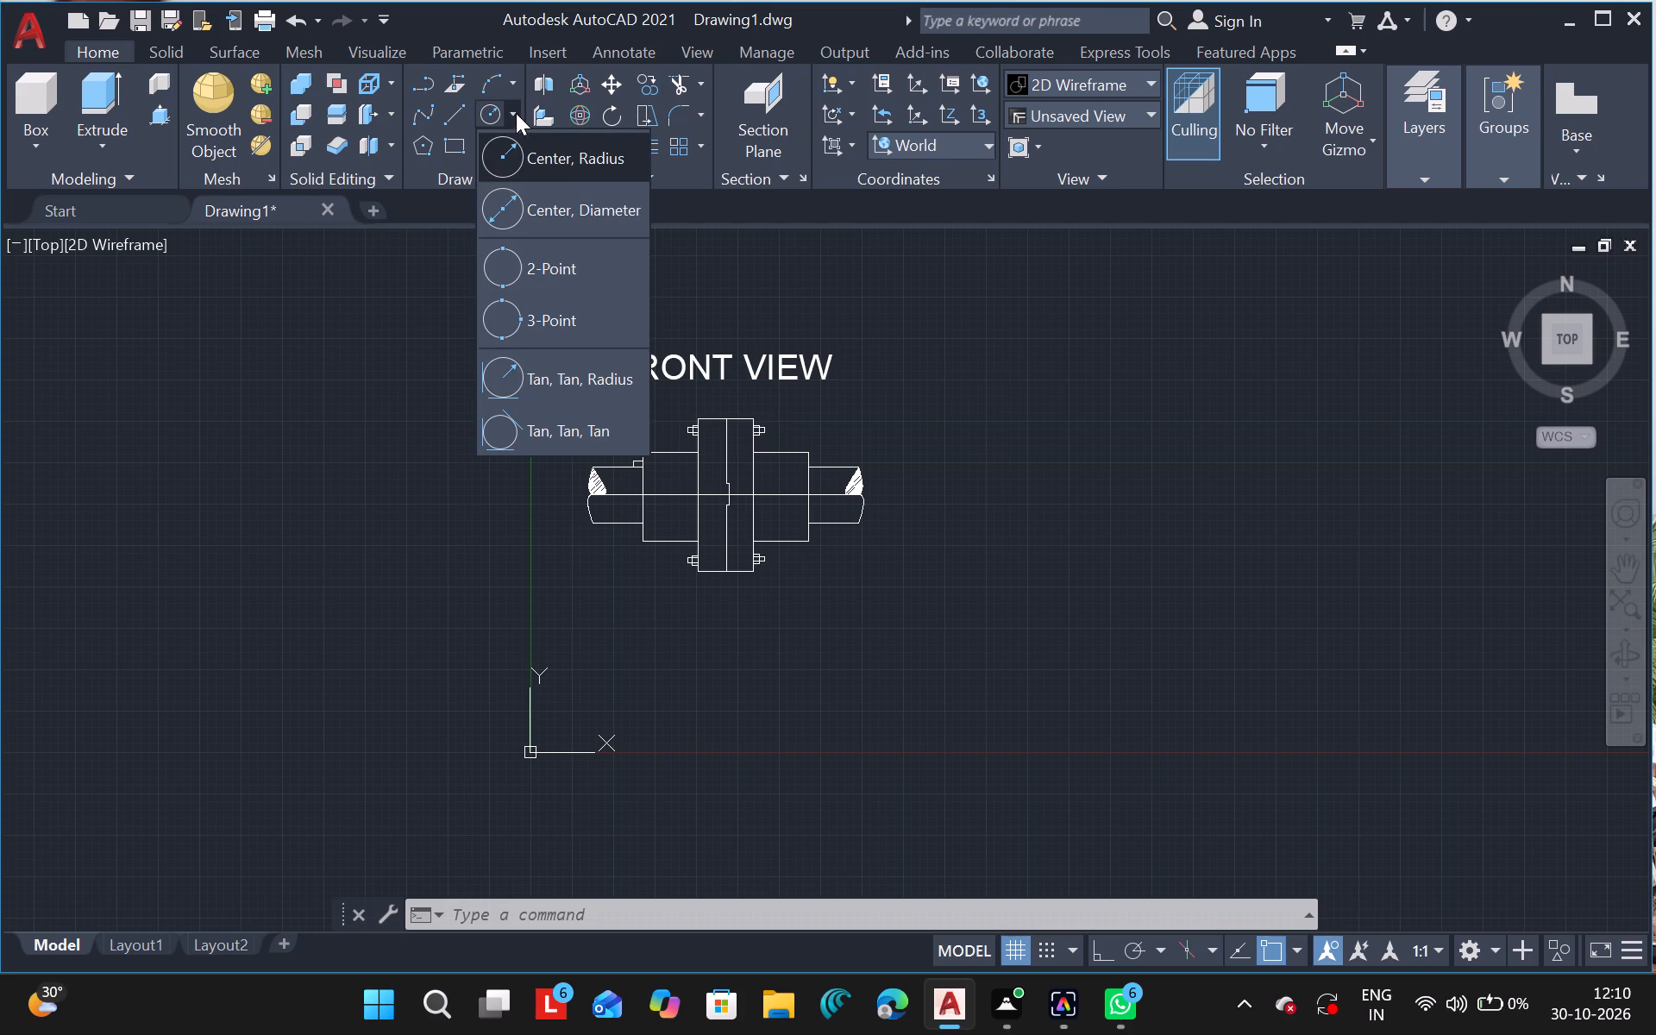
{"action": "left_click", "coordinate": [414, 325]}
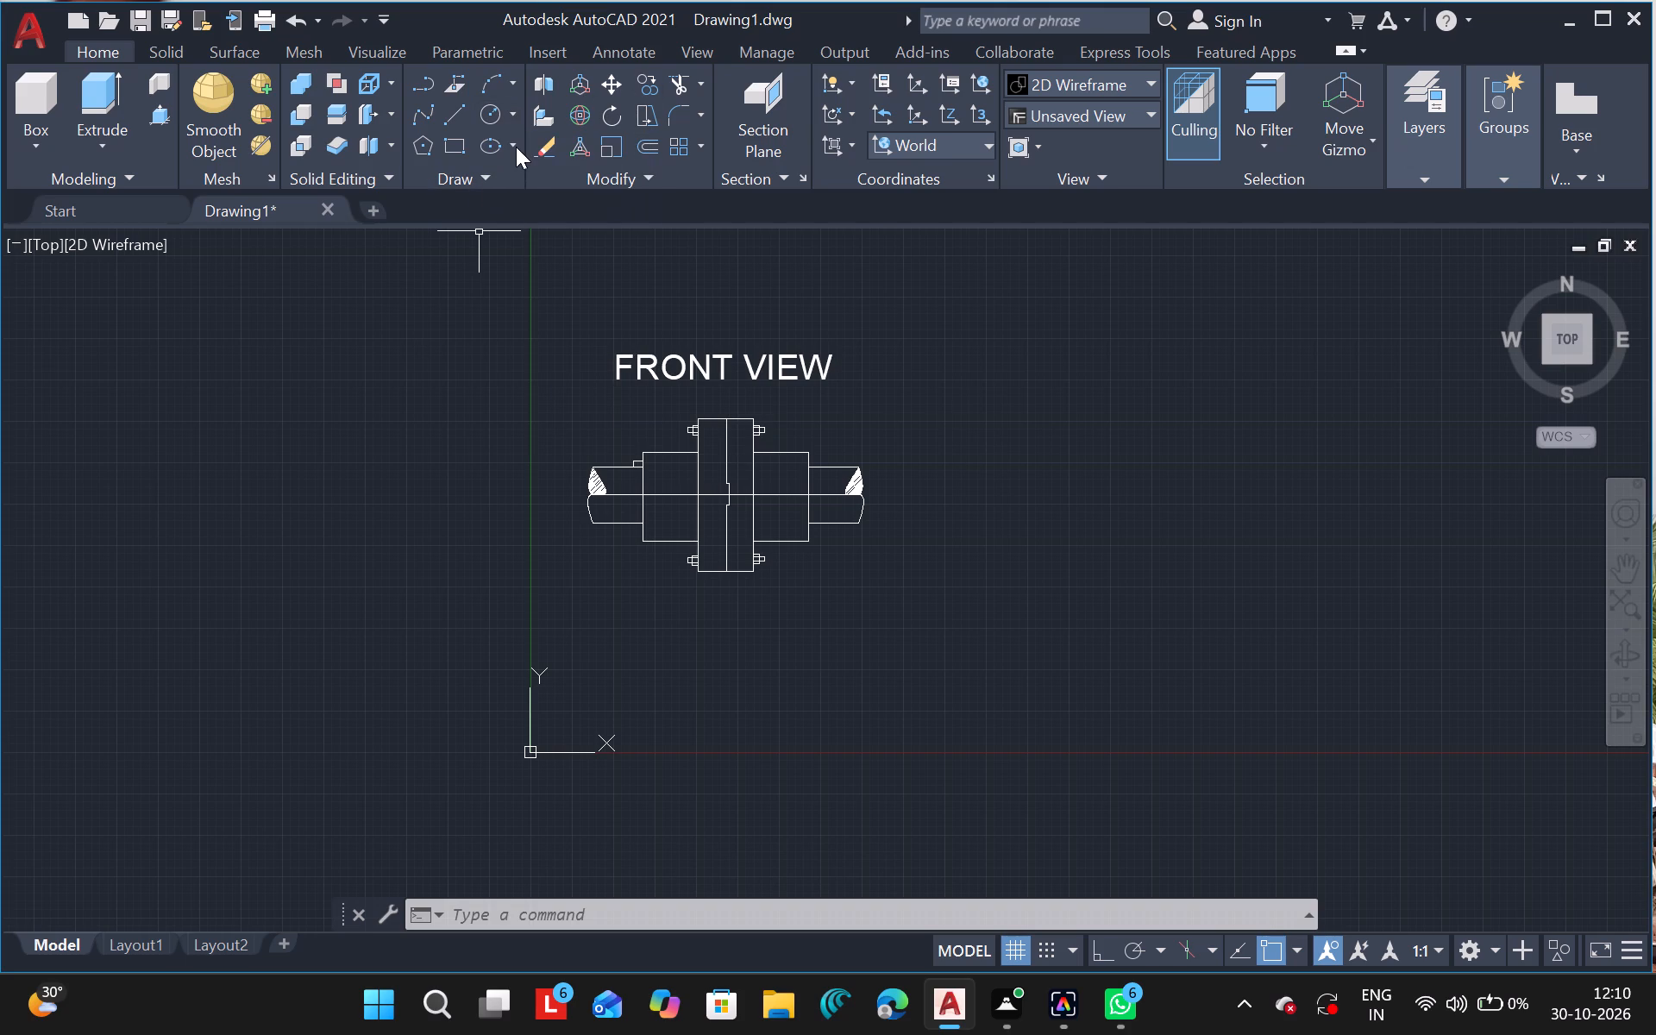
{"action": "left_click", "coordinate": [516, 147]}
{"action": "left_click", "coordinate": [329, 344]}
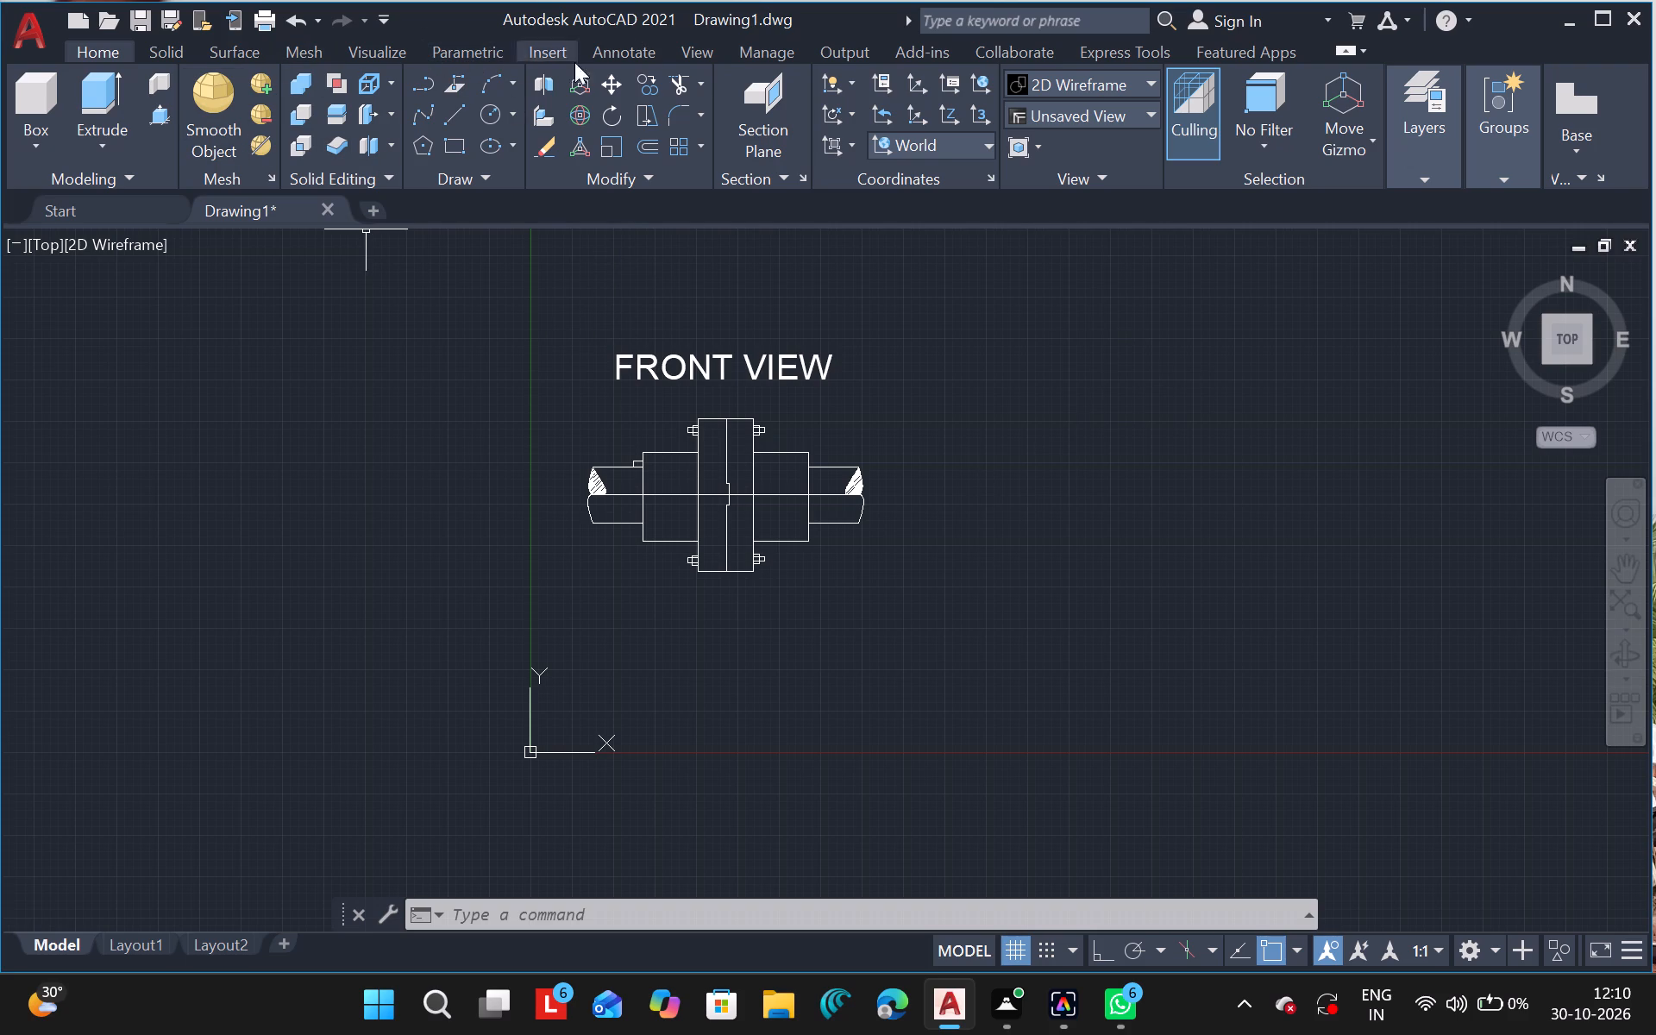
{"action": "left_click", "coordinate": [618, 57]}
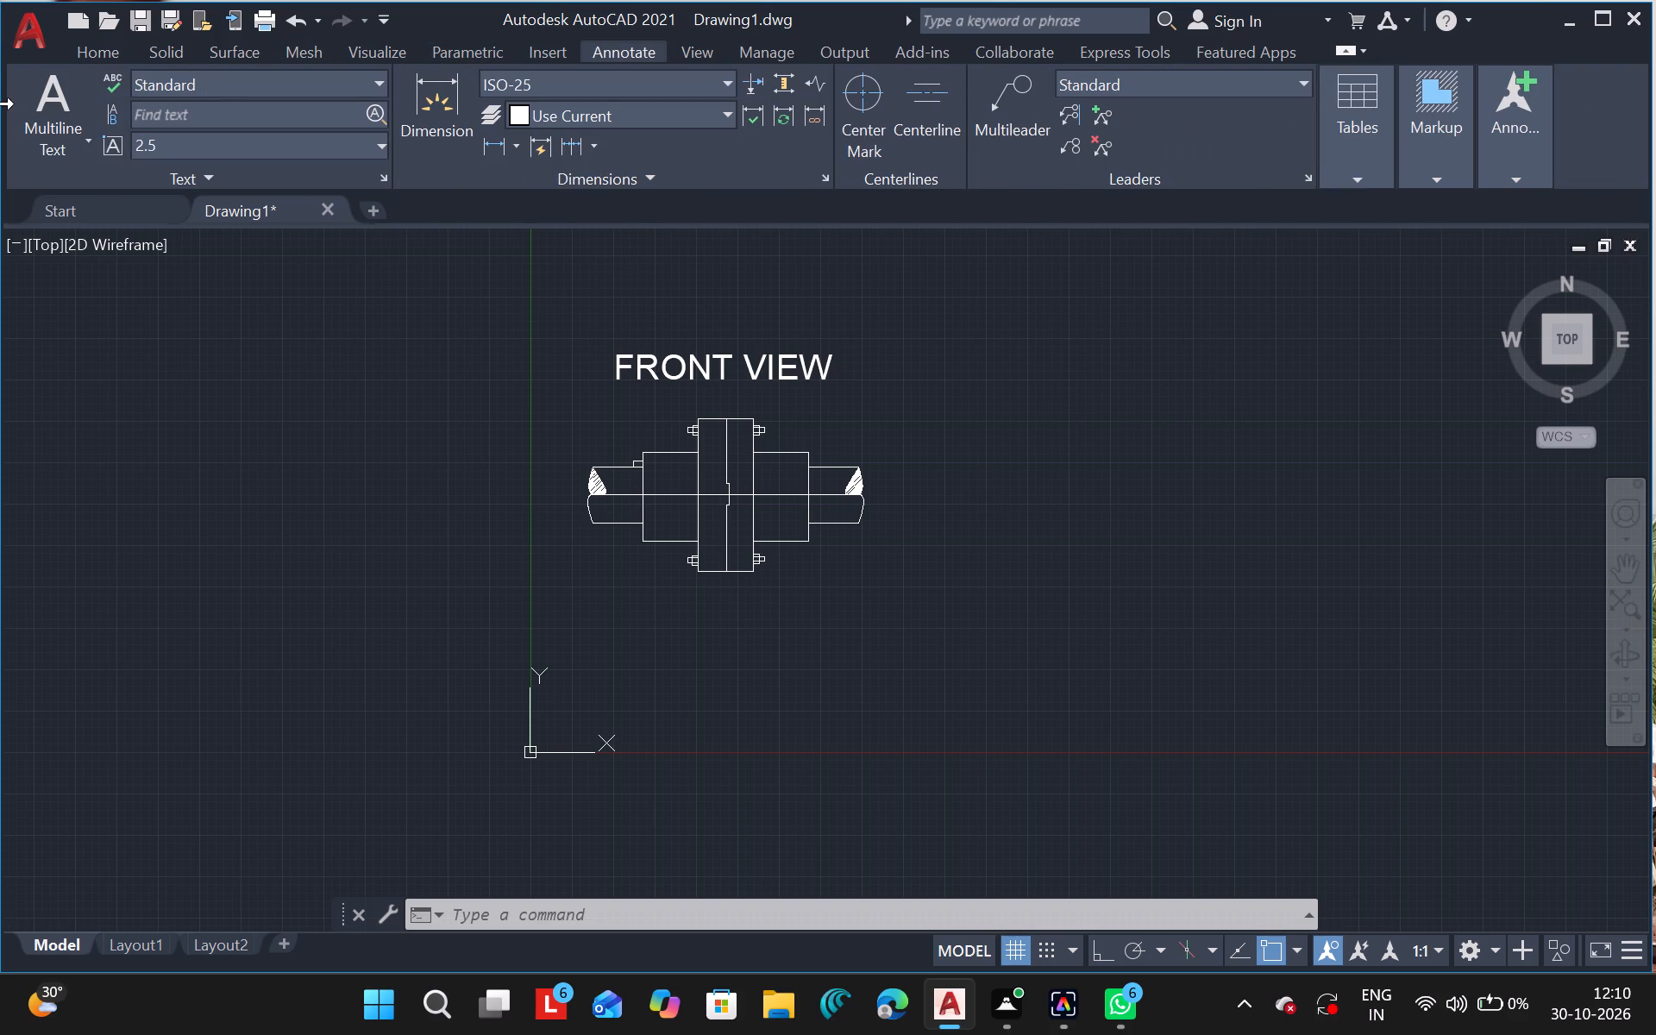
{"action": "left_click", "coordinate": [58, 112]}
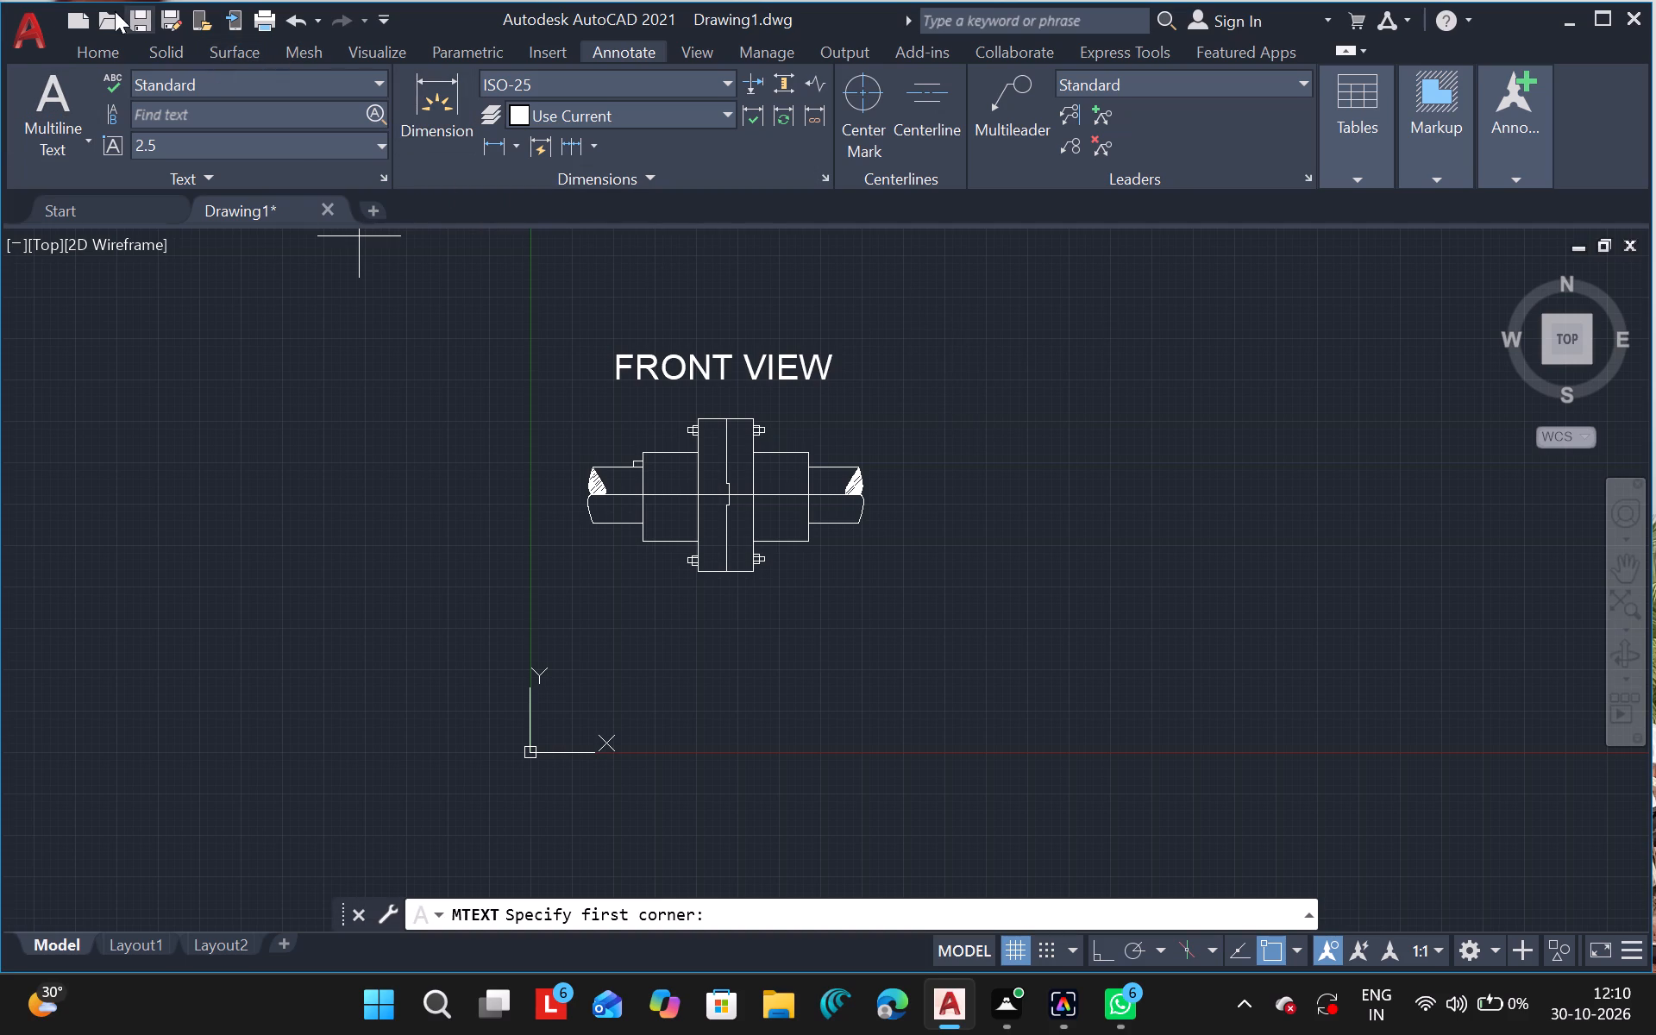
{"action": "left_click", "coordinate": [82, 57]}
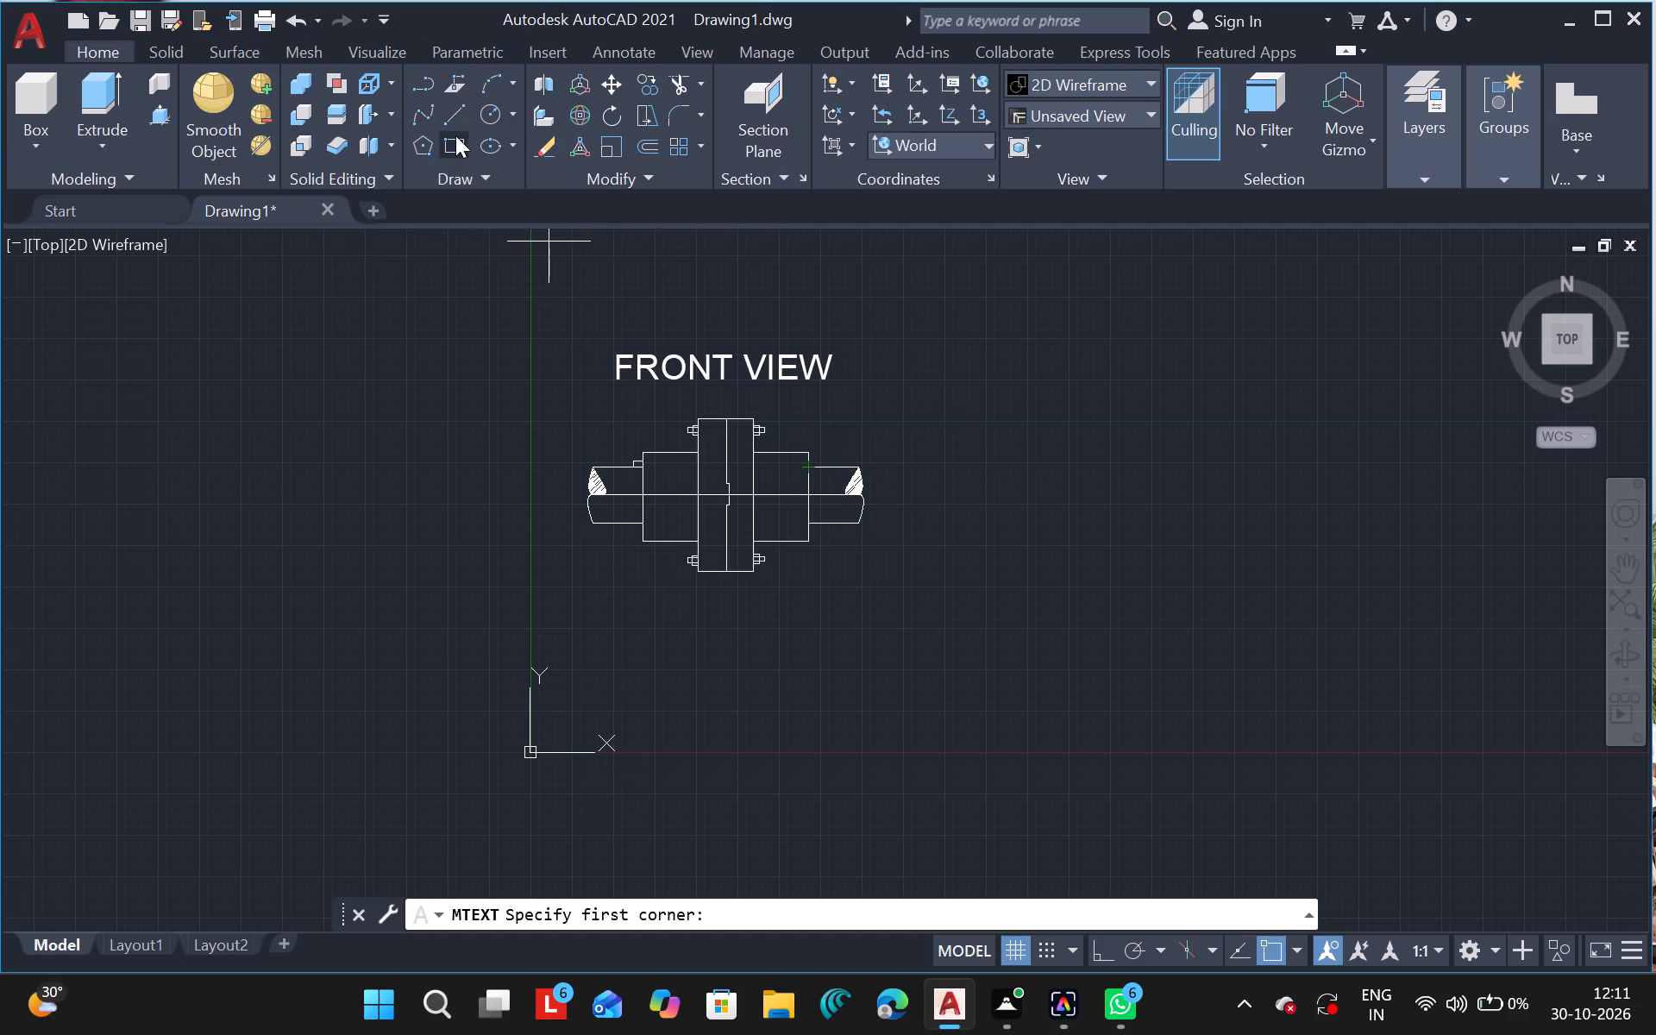
Draw a horizontal construction line about 2748 units long from the right shaft end of the coupling, extending its centre line.
{"action": "left_click", "coordinate": [455, 108]}
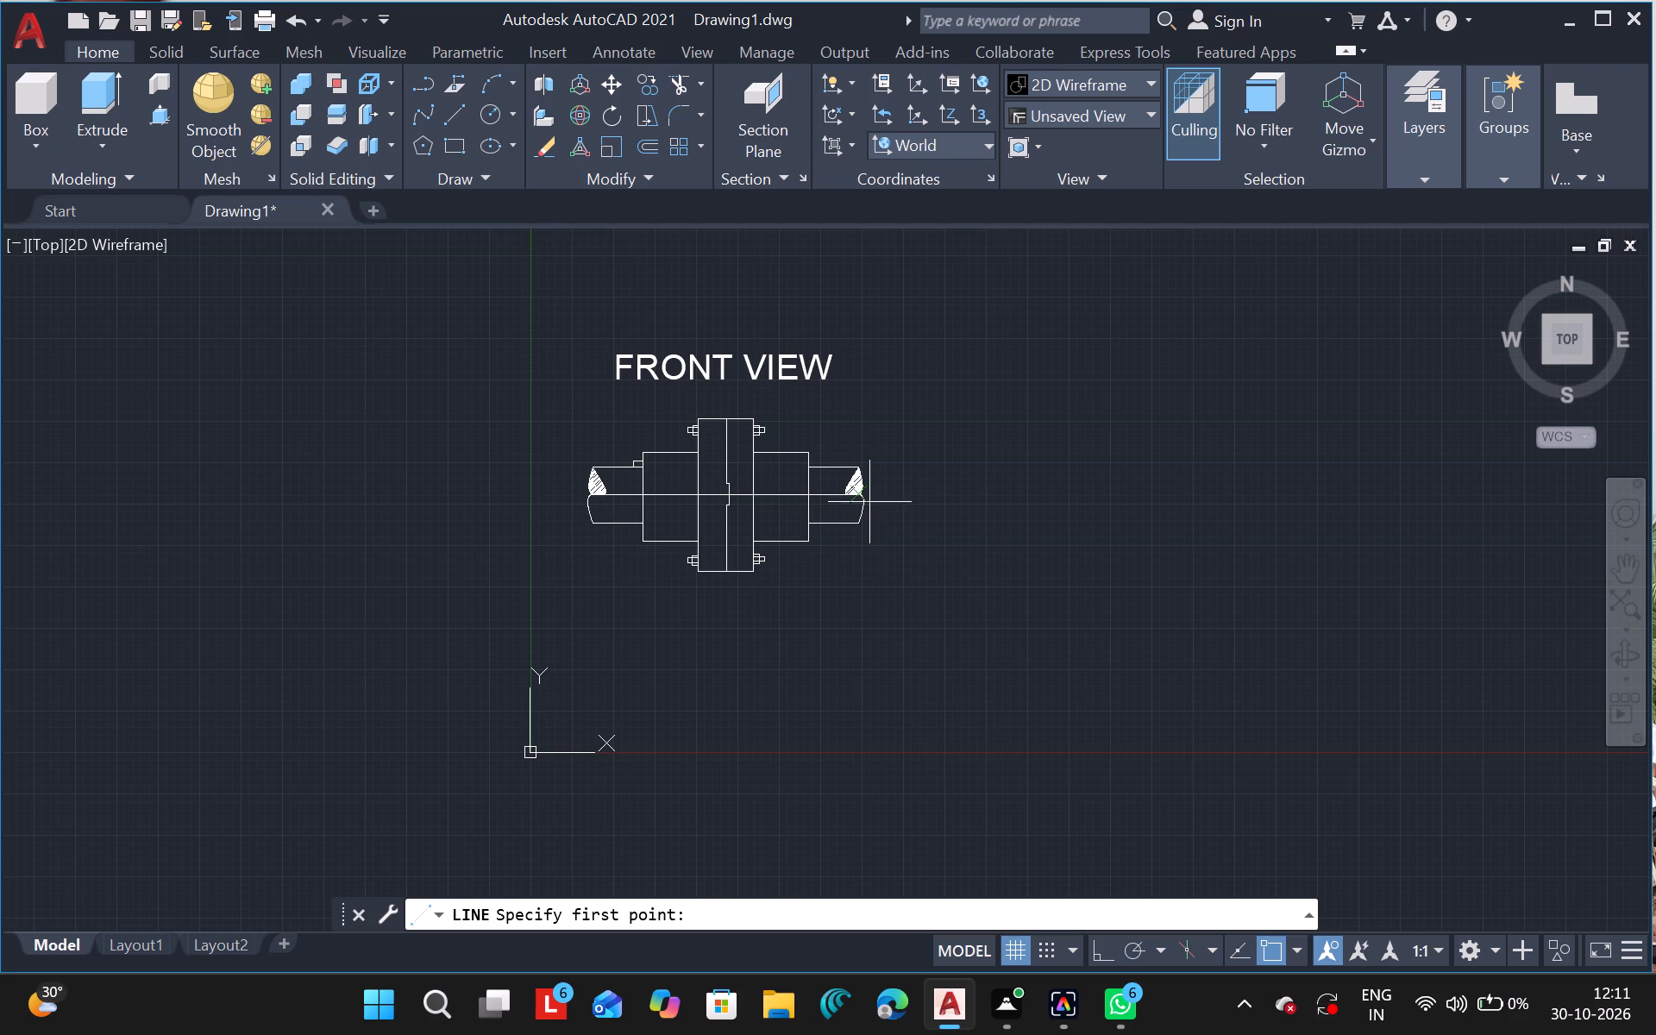
{"action": "left_click_drag", "start_coordinate": [862, 496], "coordinate": [1081, 482]}
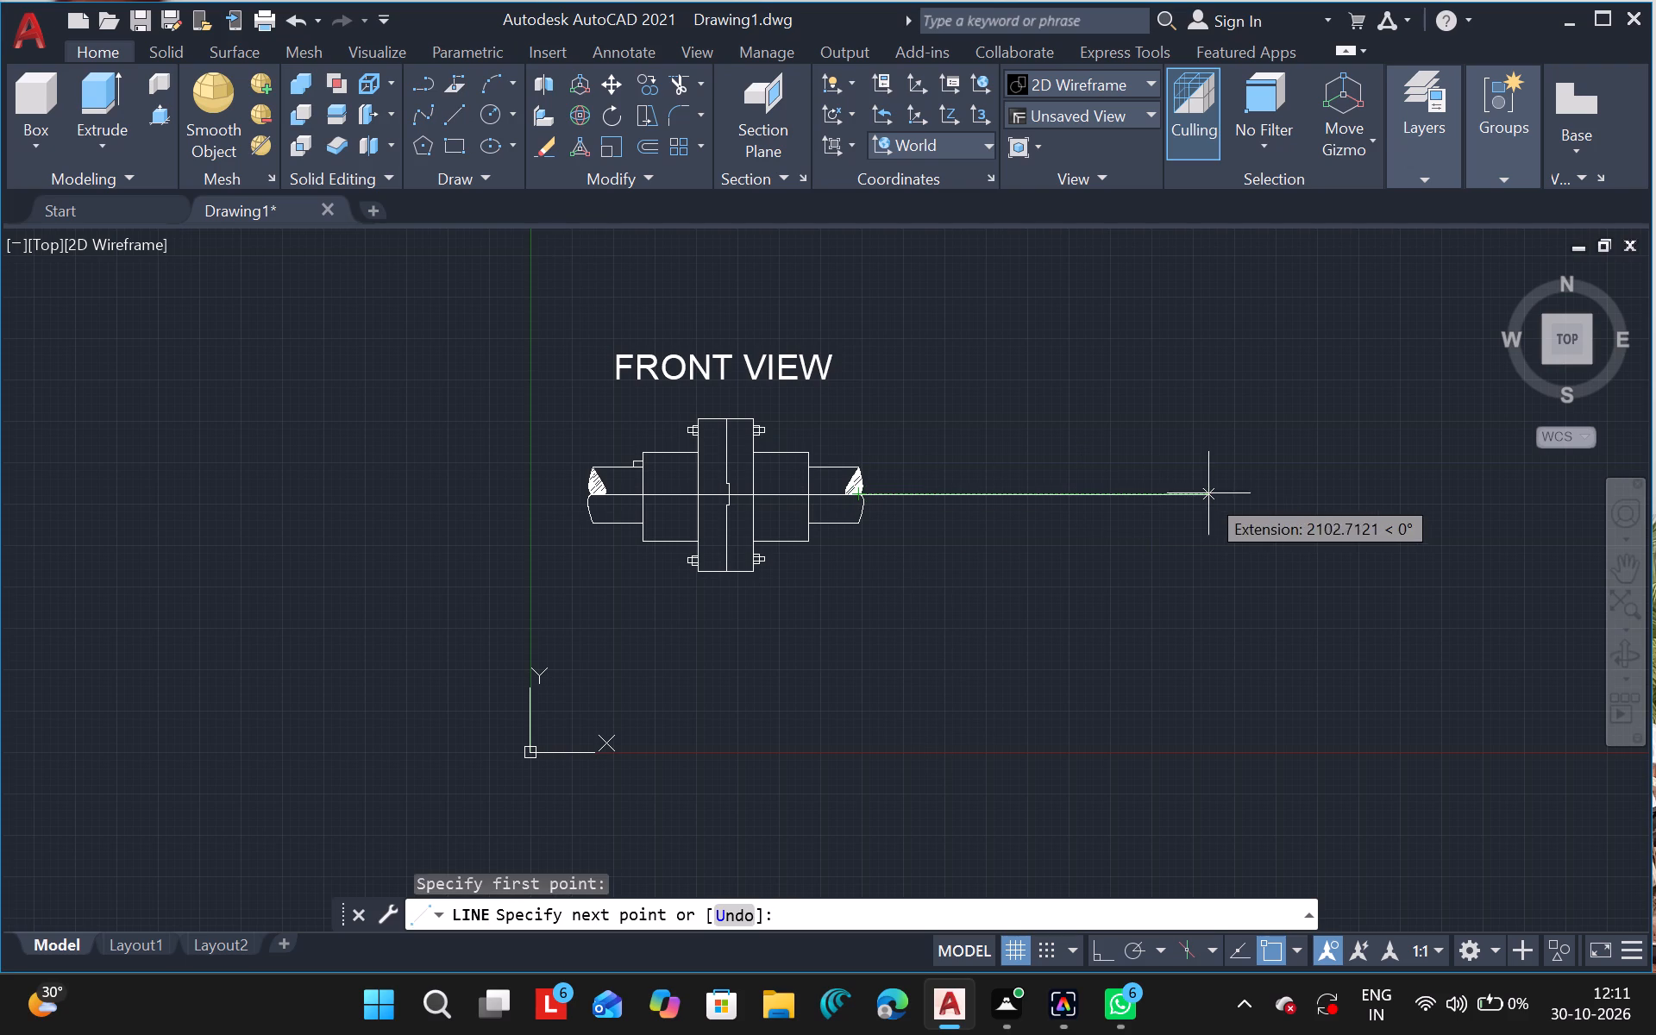
{"action": "left_click", "coordinate": [1314, 495]}
{"action": "key", "text": "Escape"}
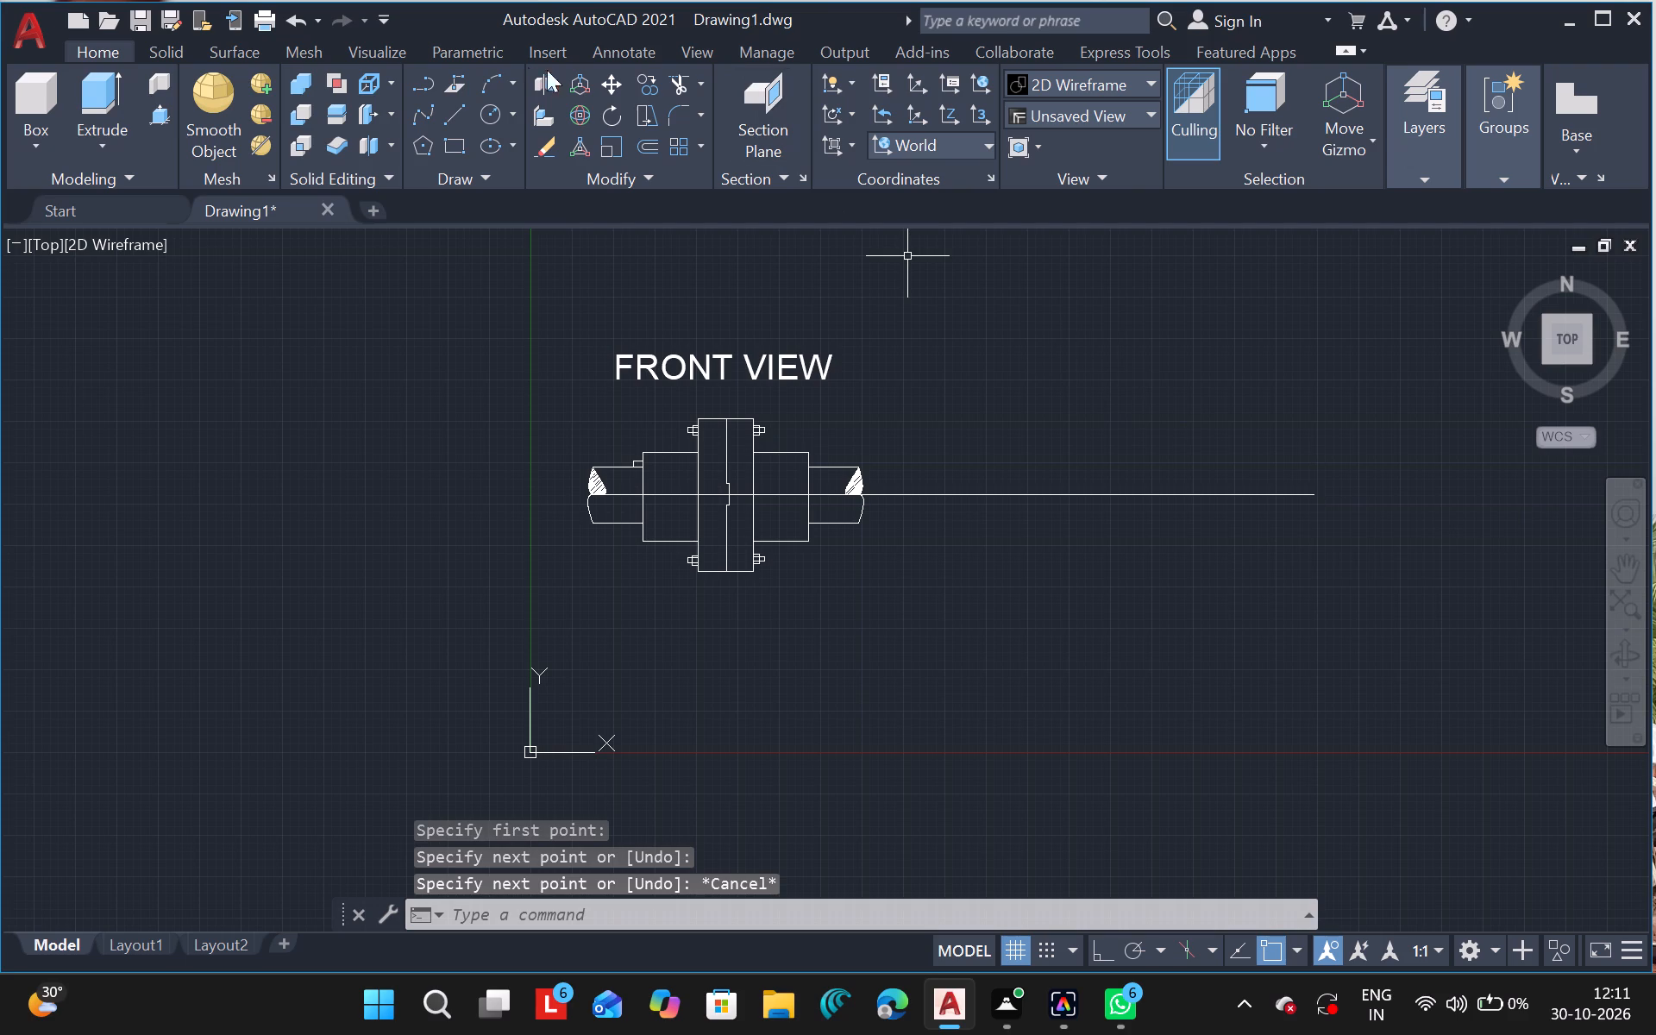
Draw a circle of about 485 radius centred on the right end of the construction line.
{"action": "left_click", "coordinate": [482, 111]}
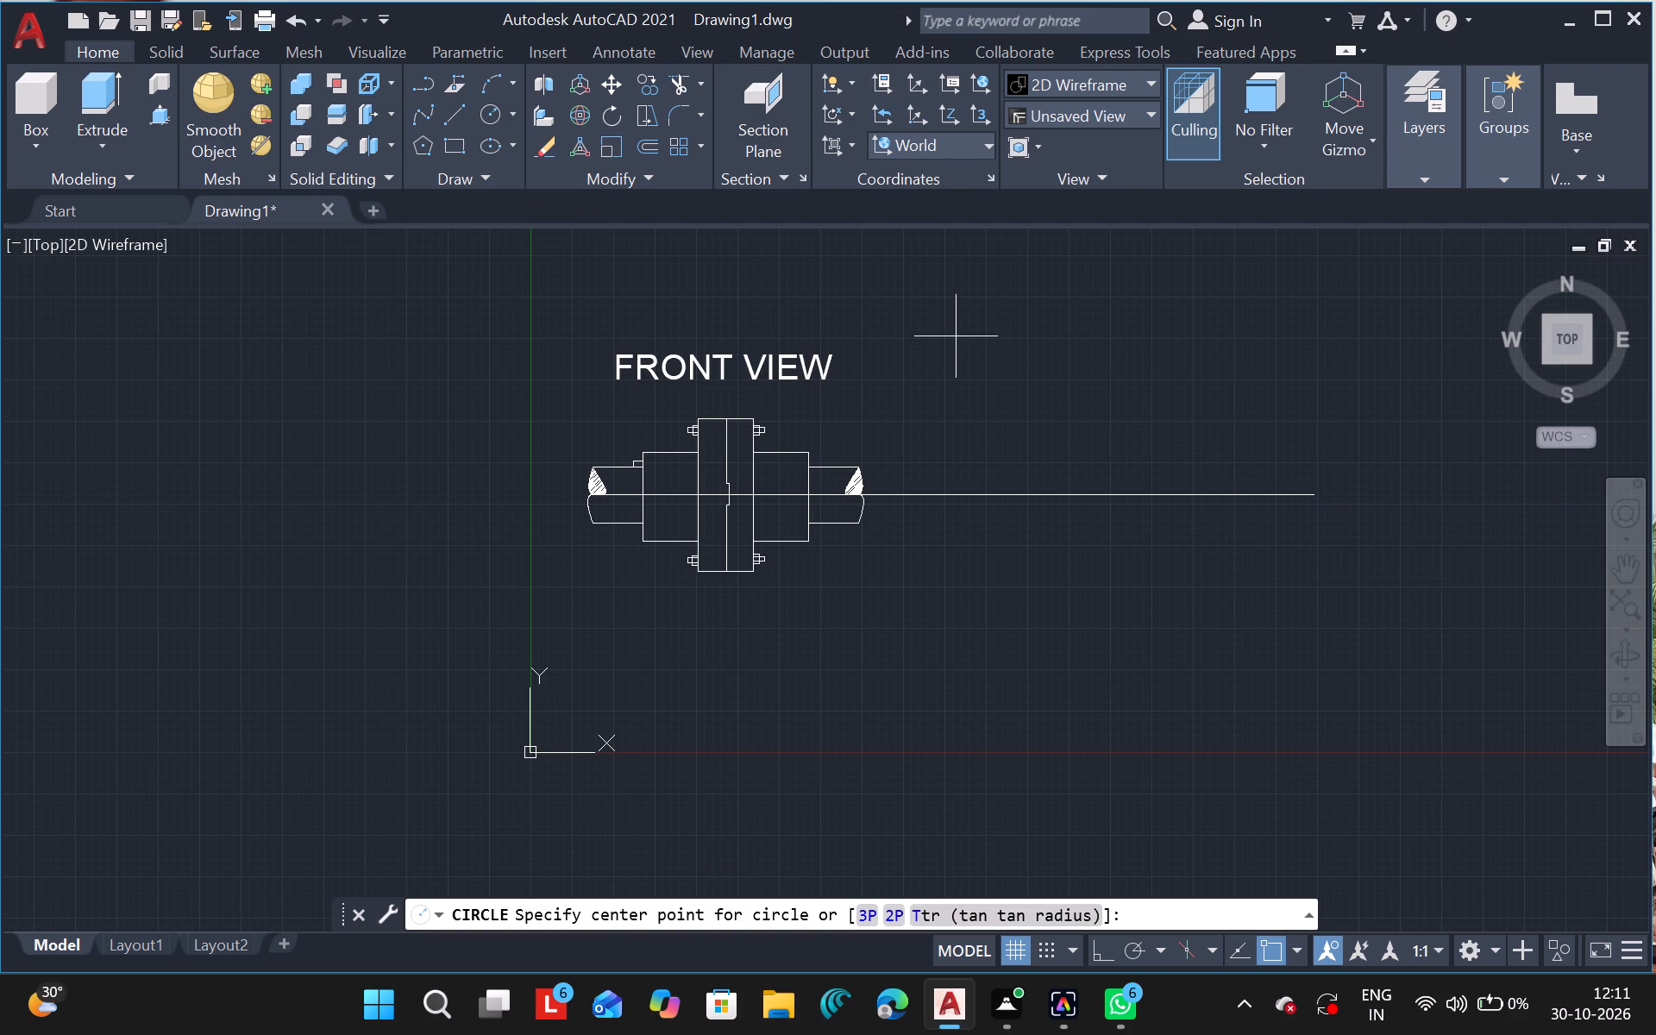
{"action": "left_click_drag", "start_coordinate": [1311, 492], "coordinate": [1339, 563]}
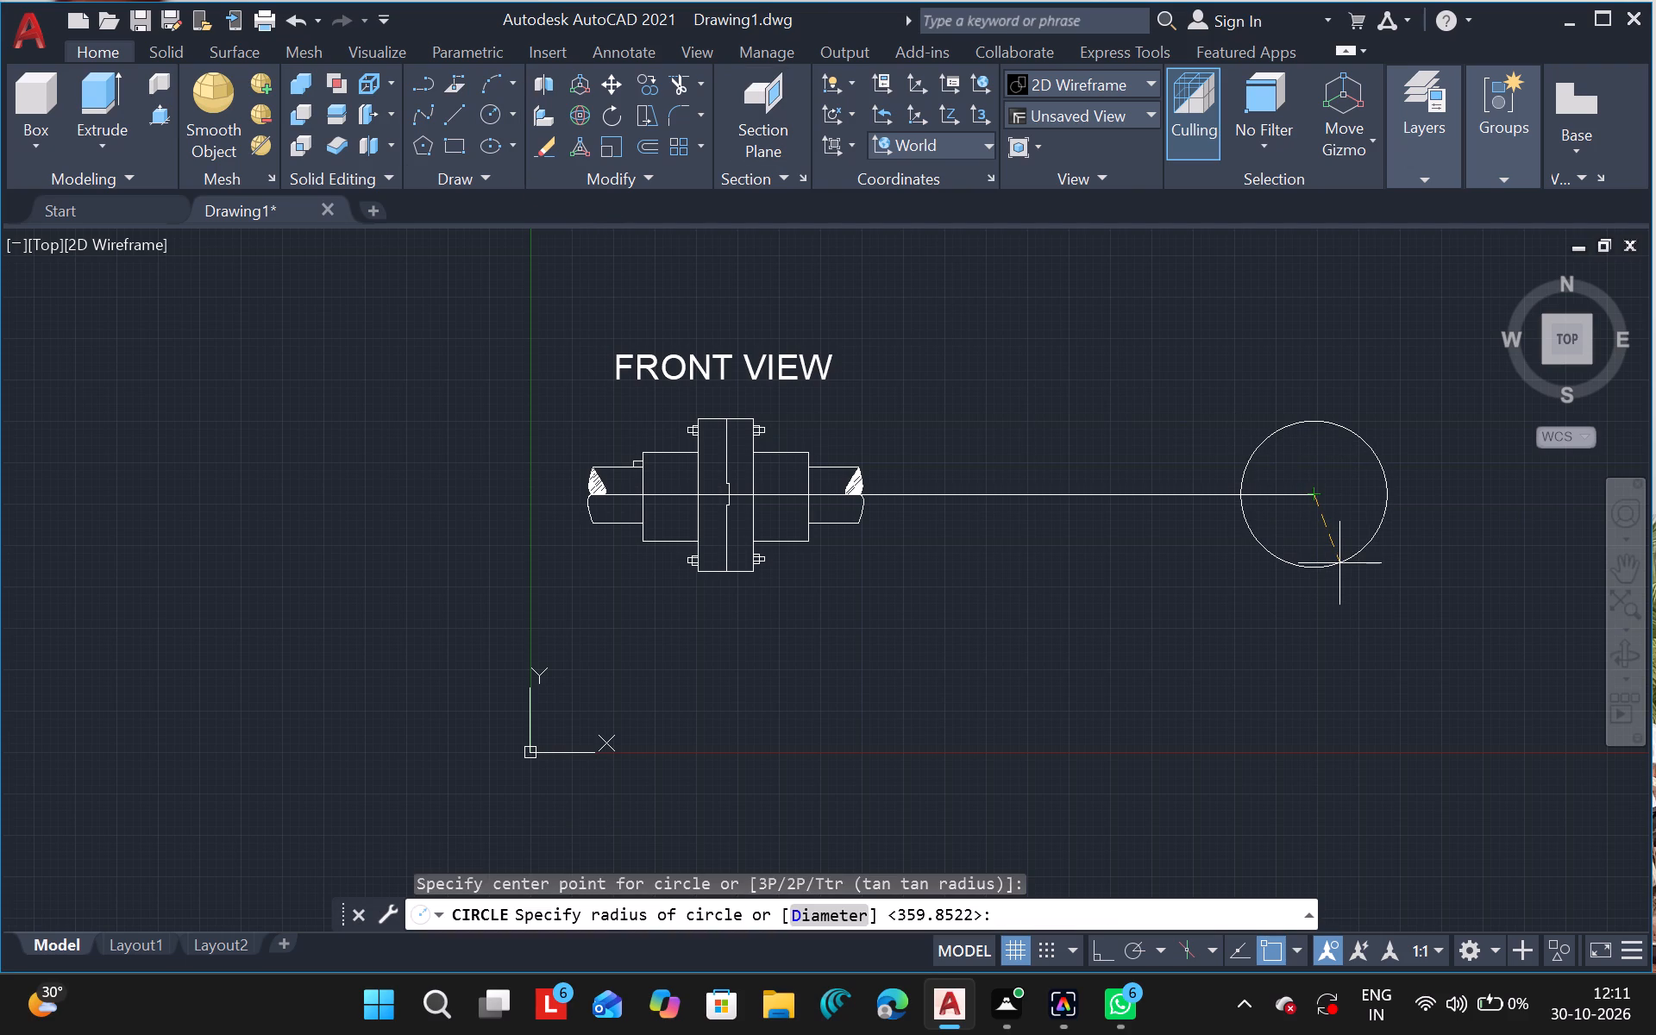
{"action": "left_click_drag", "start_coordinate": [1339, 563], "coordinate": [1340, 568]}
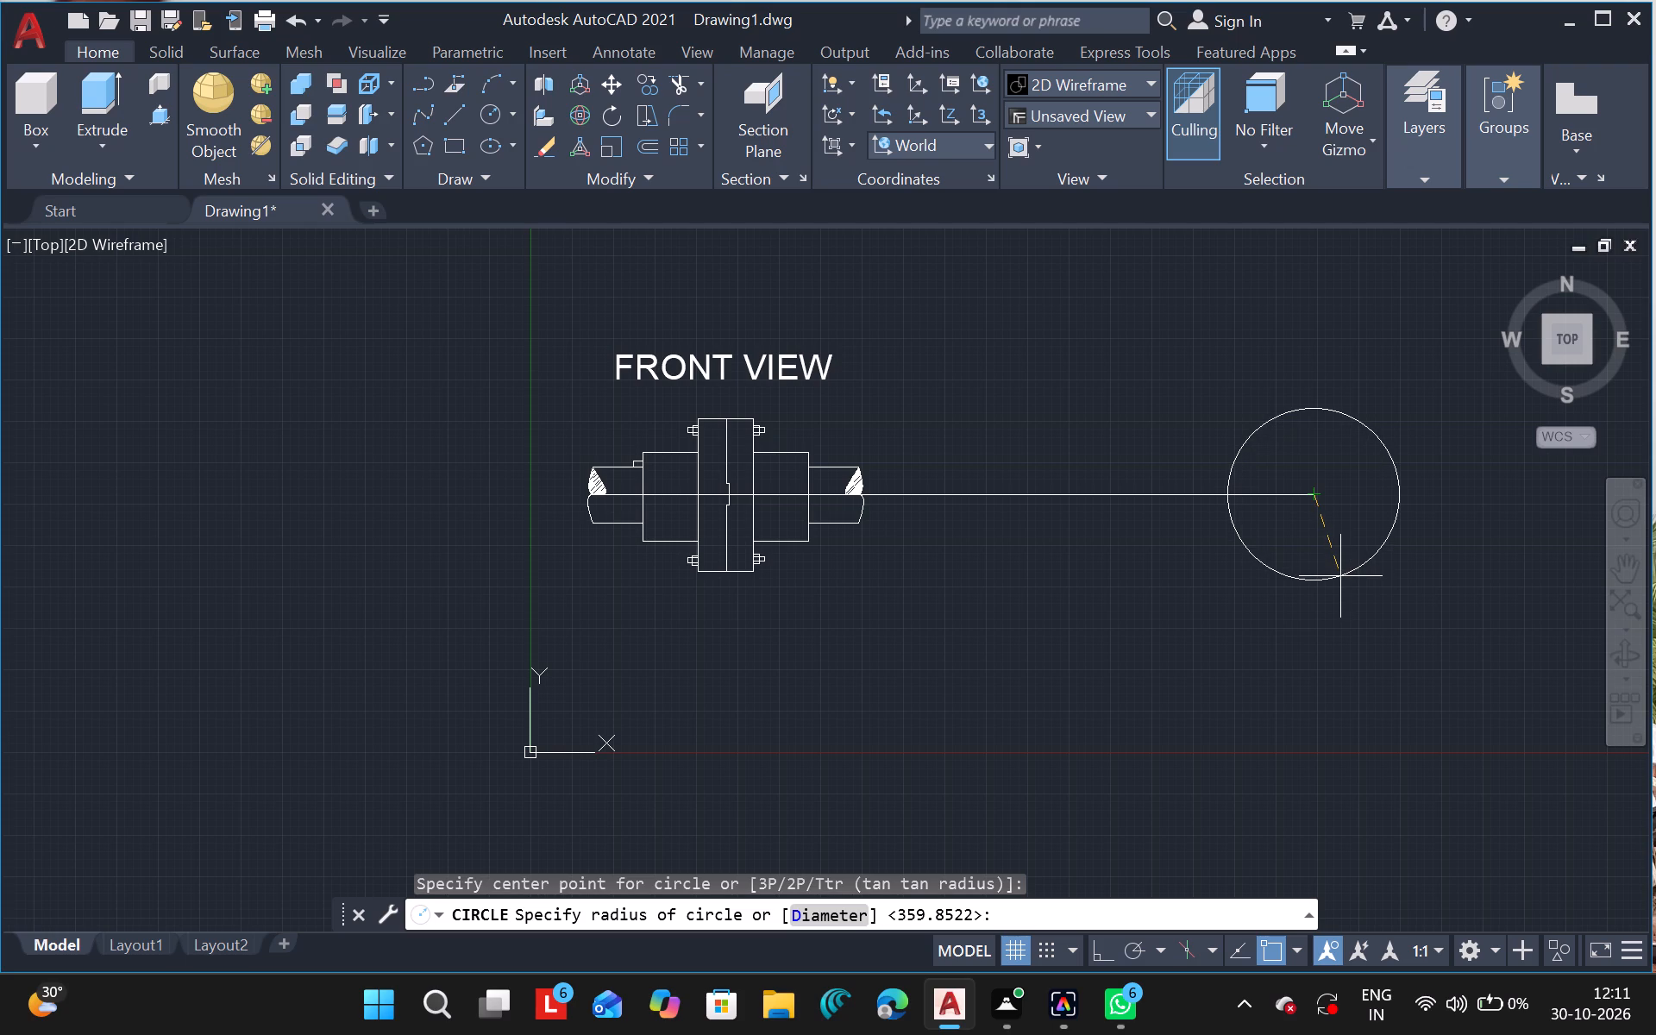
{"action": "left_click", "coordinate": [1339, 571]}
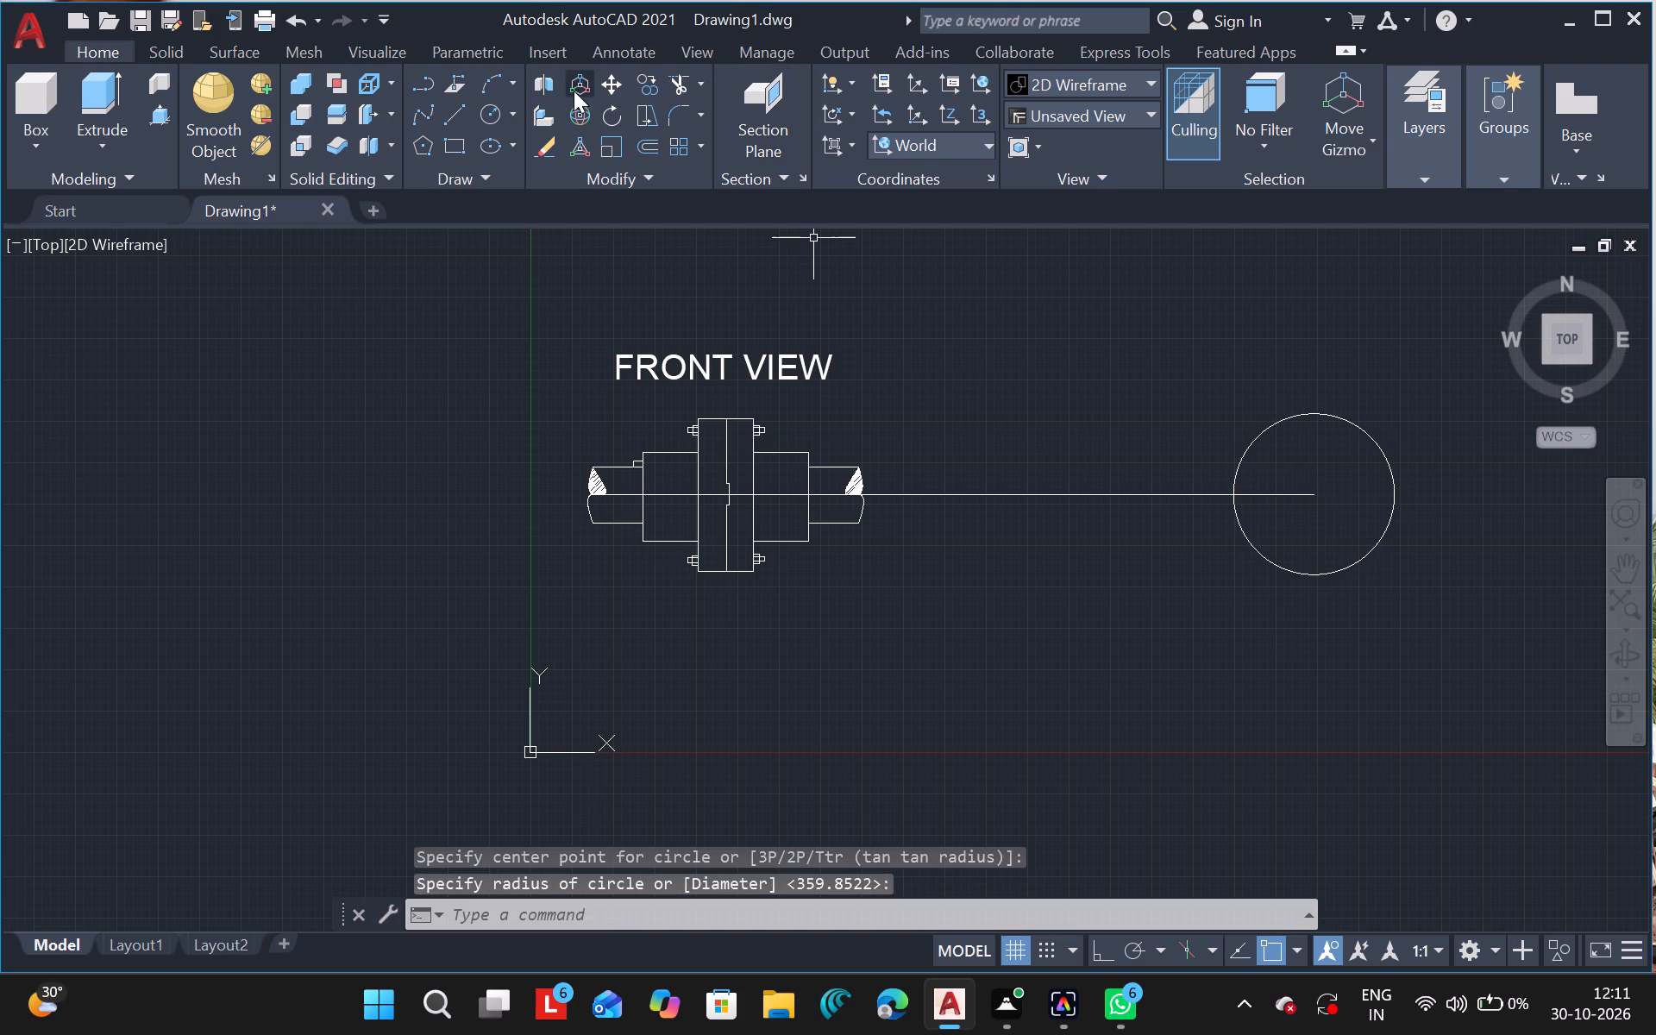
Draw a smaller concentric circle, a little under half the outer circle's size, from the same centre point.
{"action": "left_click", "coordinate": [484, 118]}
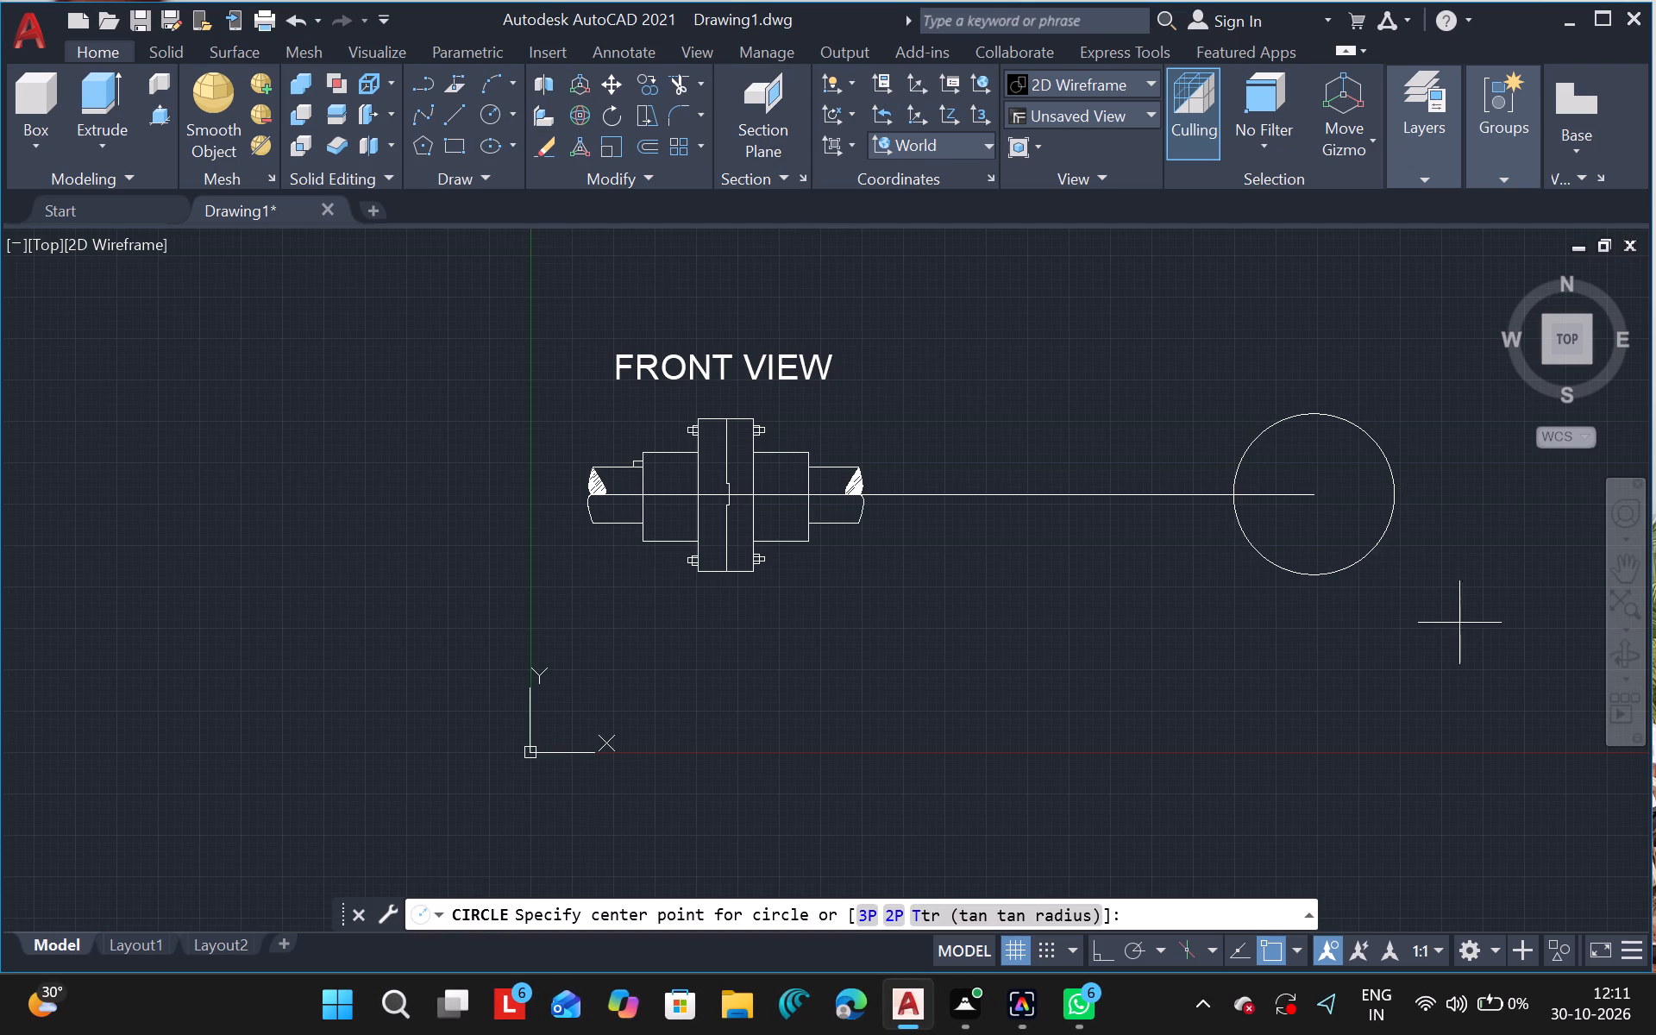
{"action": "left_click_drag", "start_coordinate": [1309, 490], "coordinate": [1329, 531]}
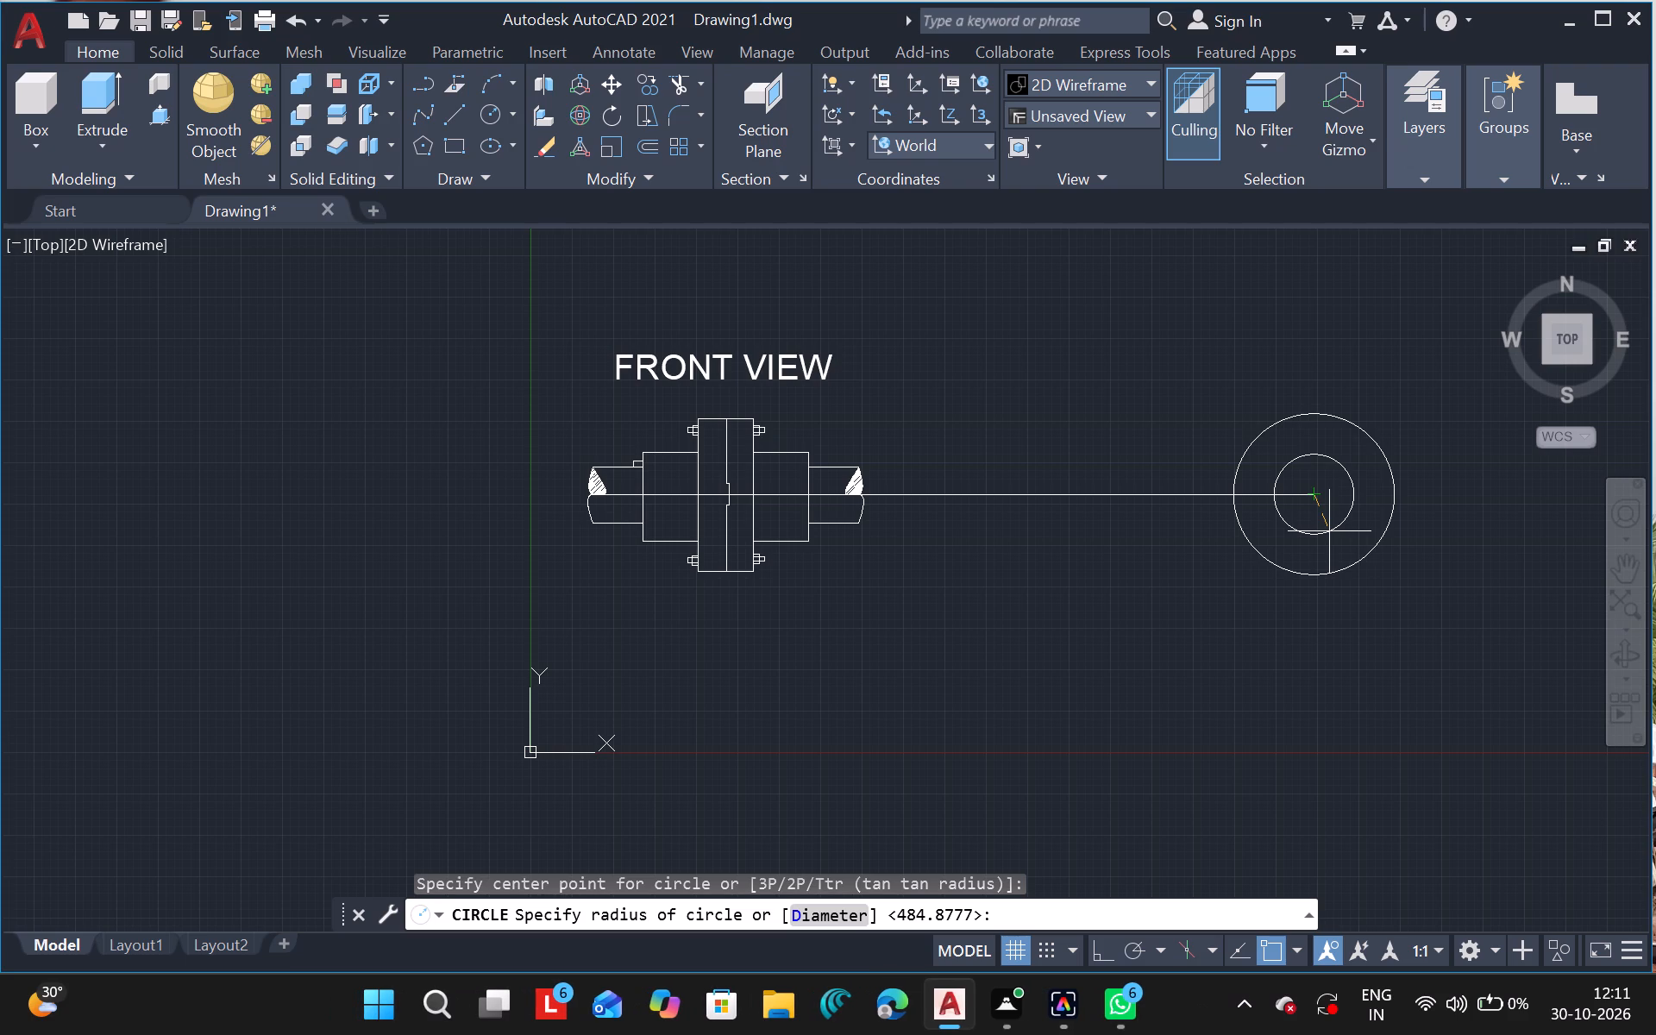
{"action": "left_click_drag", "start_coordinate": [1329, 531], "coordinate": [1324, 528]}
{"action": "left_click", "coordinate": [1324, 528]}
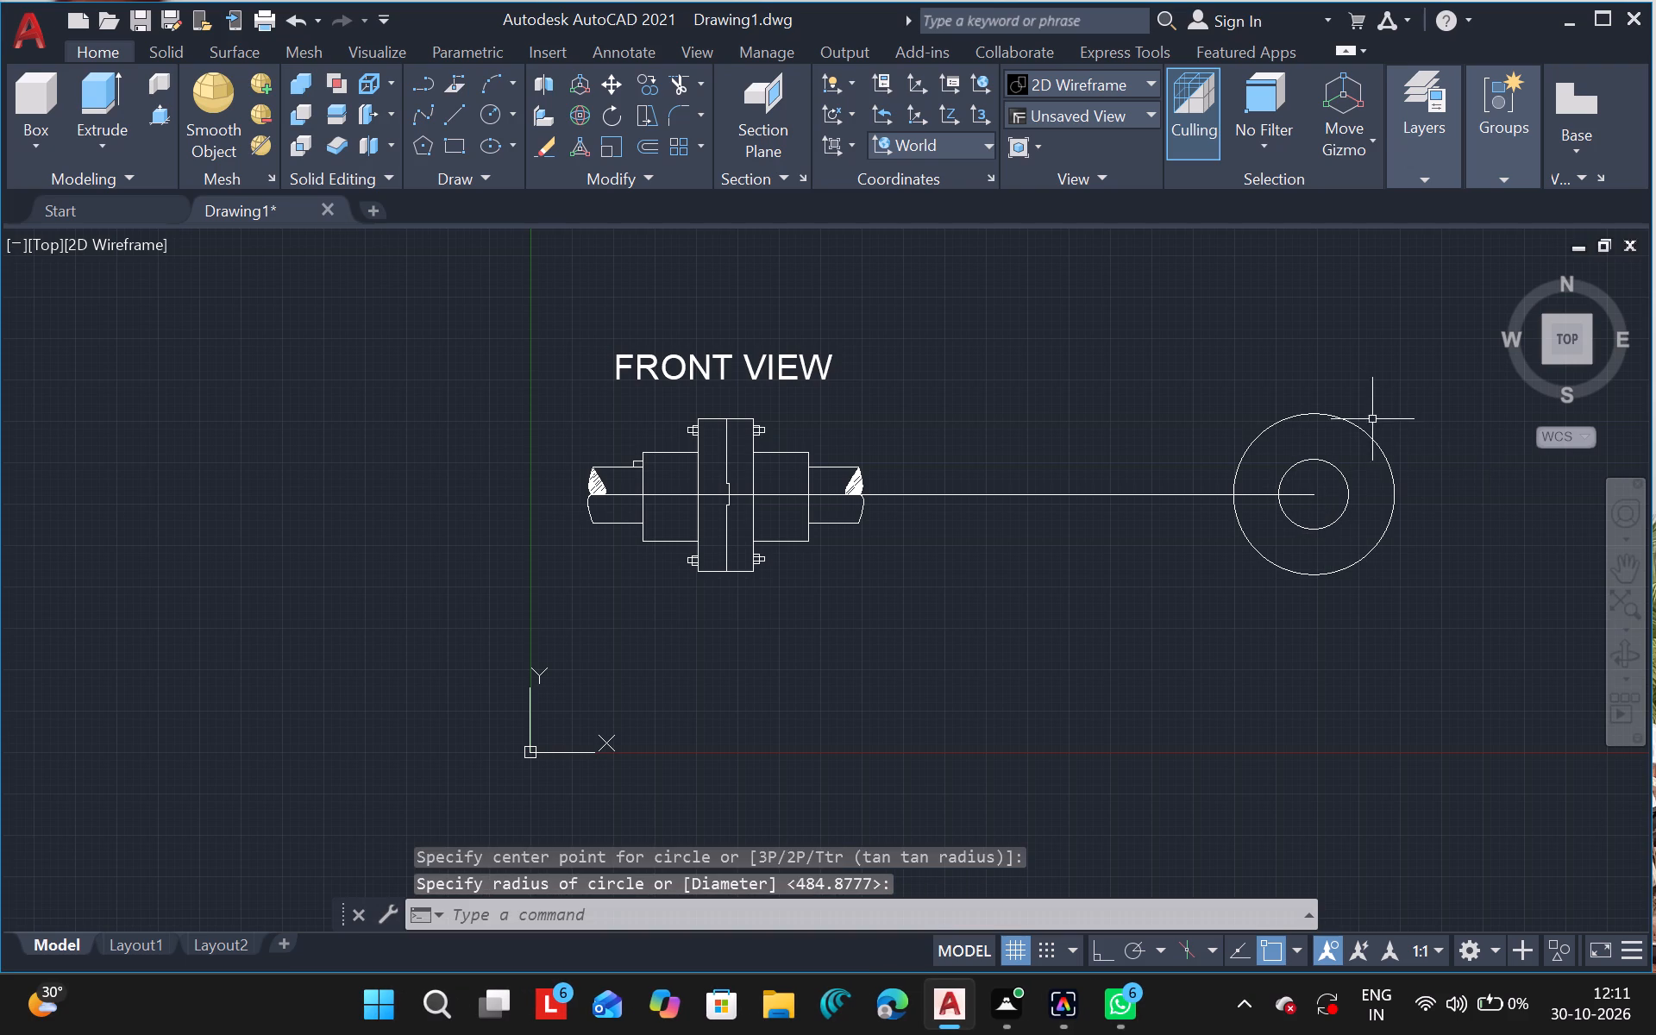
Delete the horizontal construction line between the coupling's front view and the circles.
{"action": "left_click_drag", "start_coordinate": [1062, 494], "coordinate": [1222, 531]}
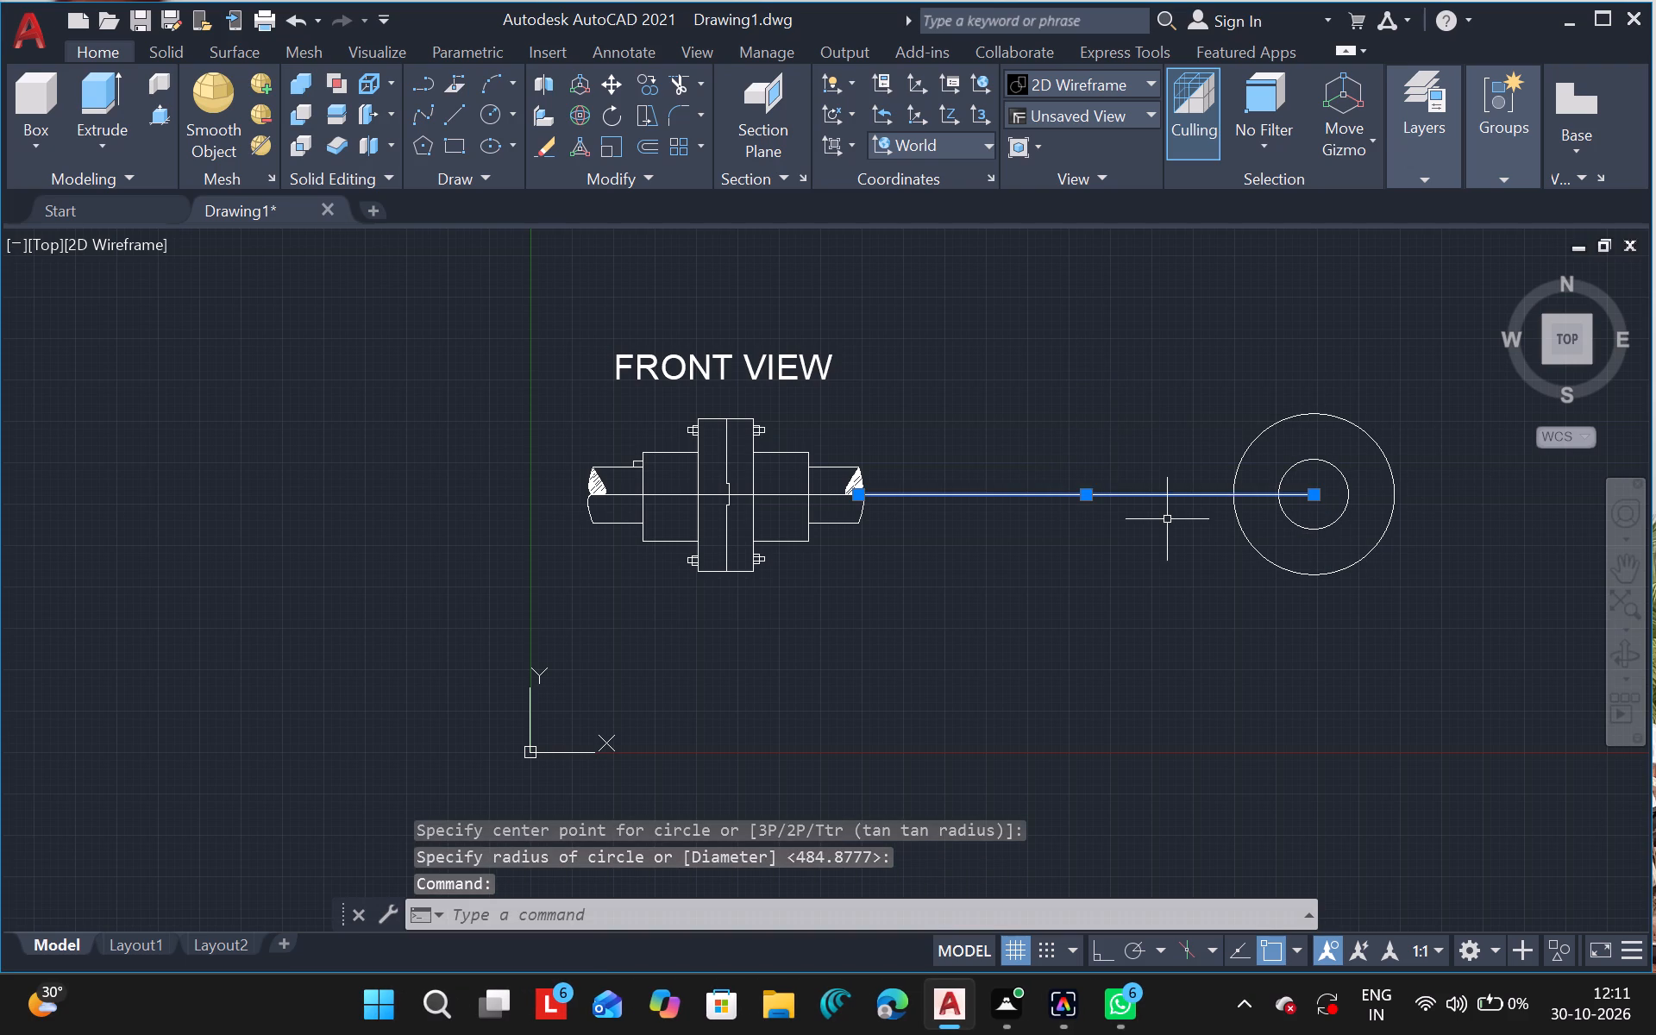
{"action": "key", "text": "Delete"}
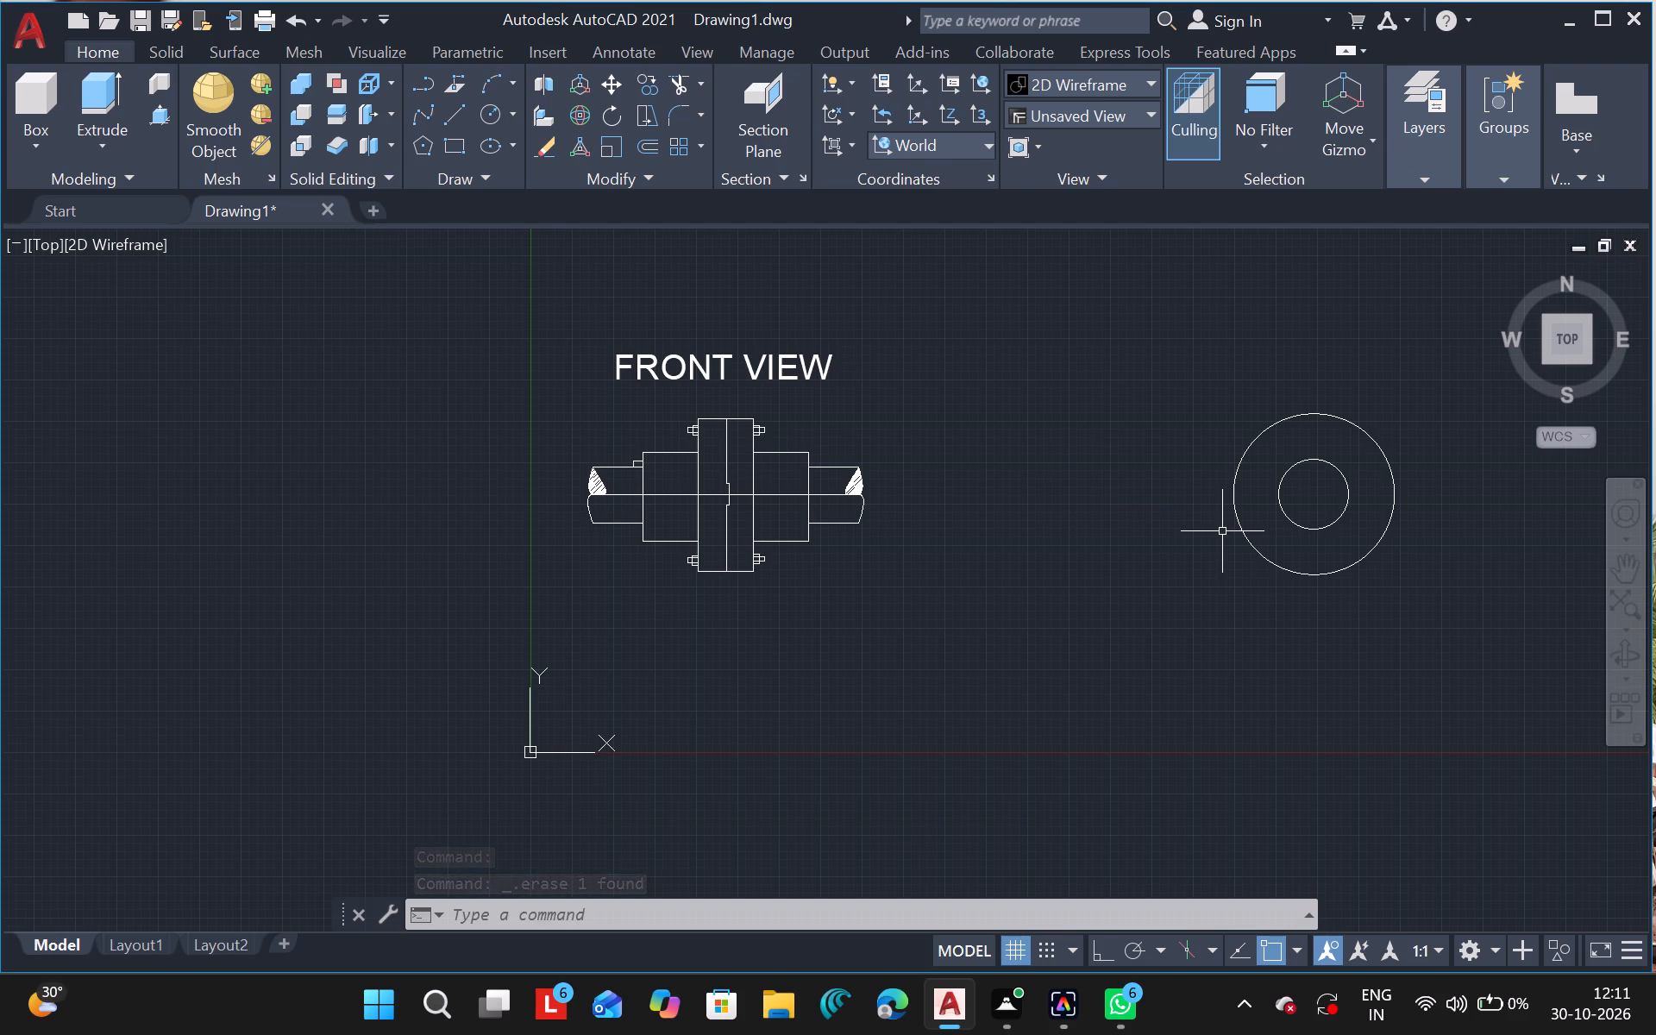
Select the outer of the two concentric circles.
{"action": "left_click", "coordinate": [1241, 463]}
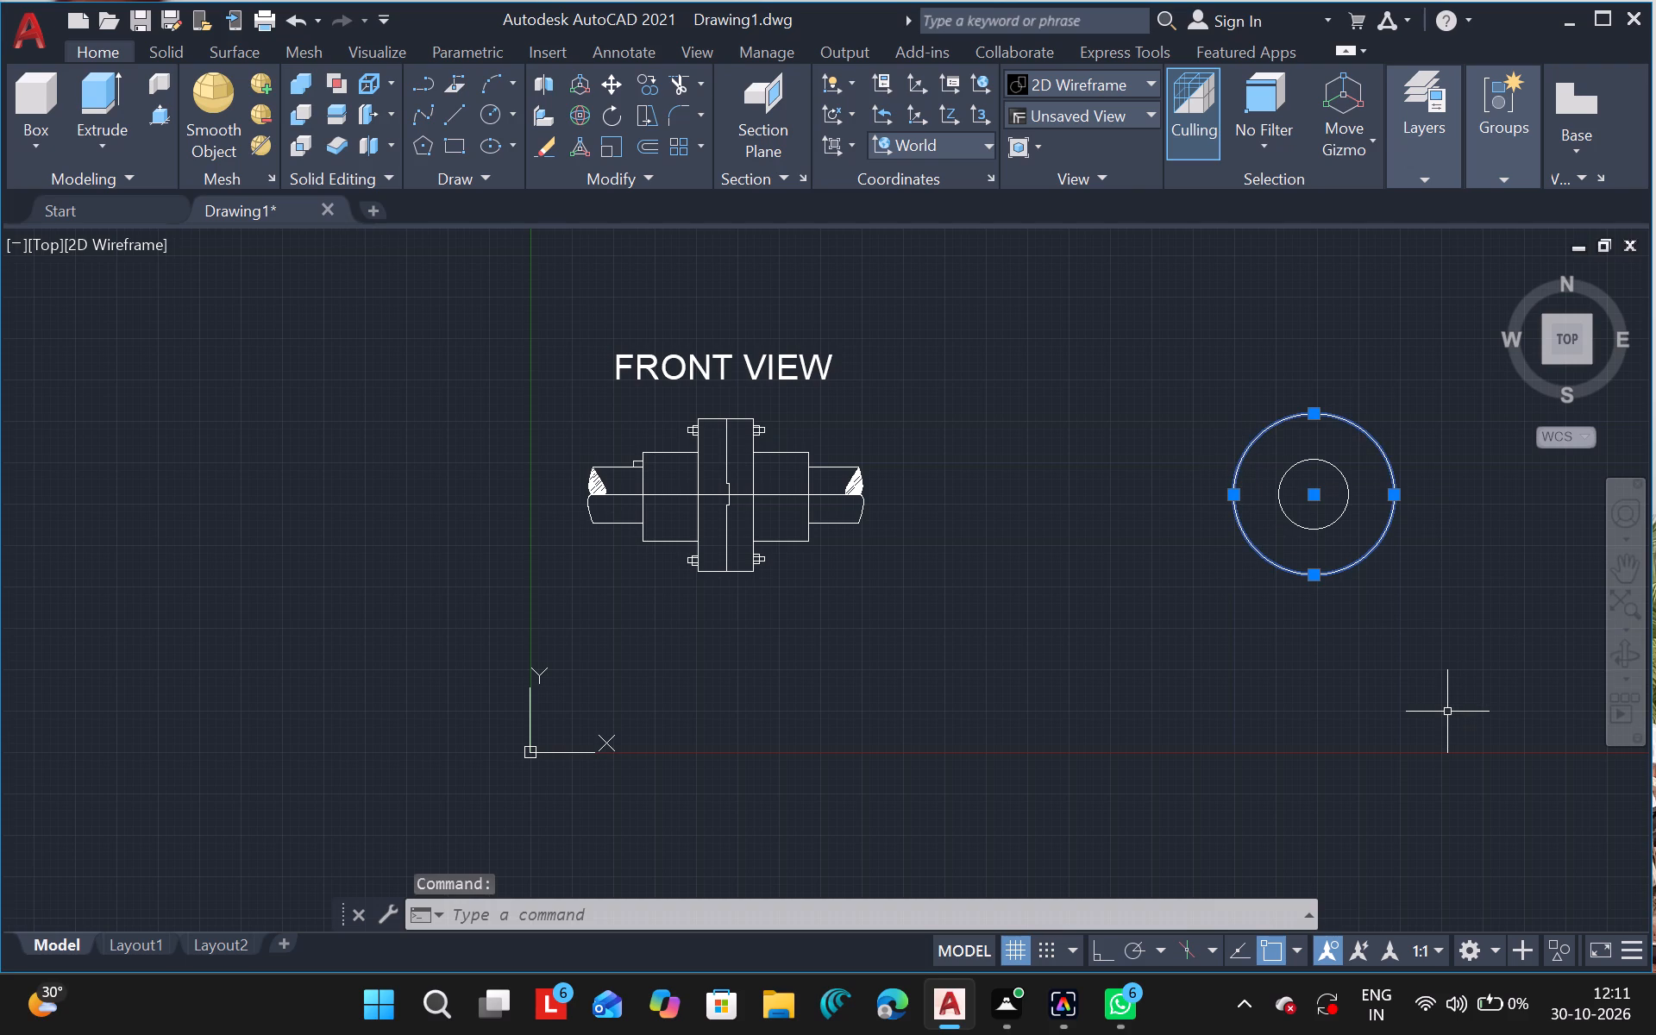
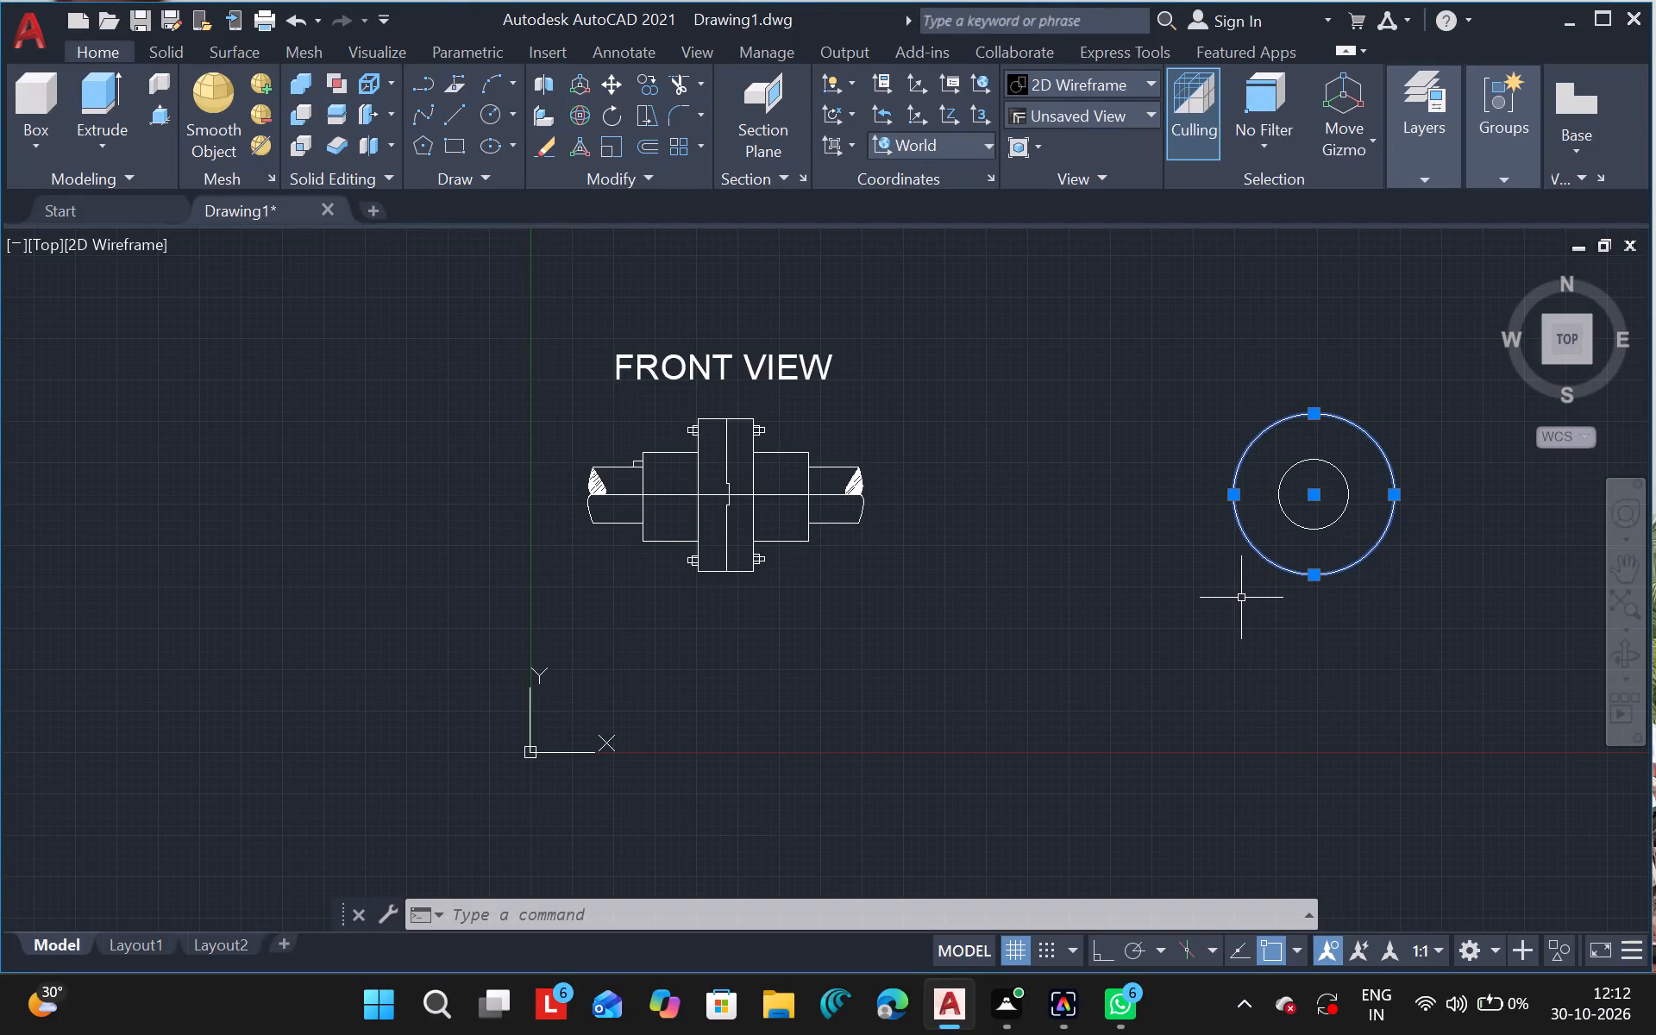
Delete the outer of the two concentric circles beside the coupling's front view.
{"action": "key", "text": "Escape"}
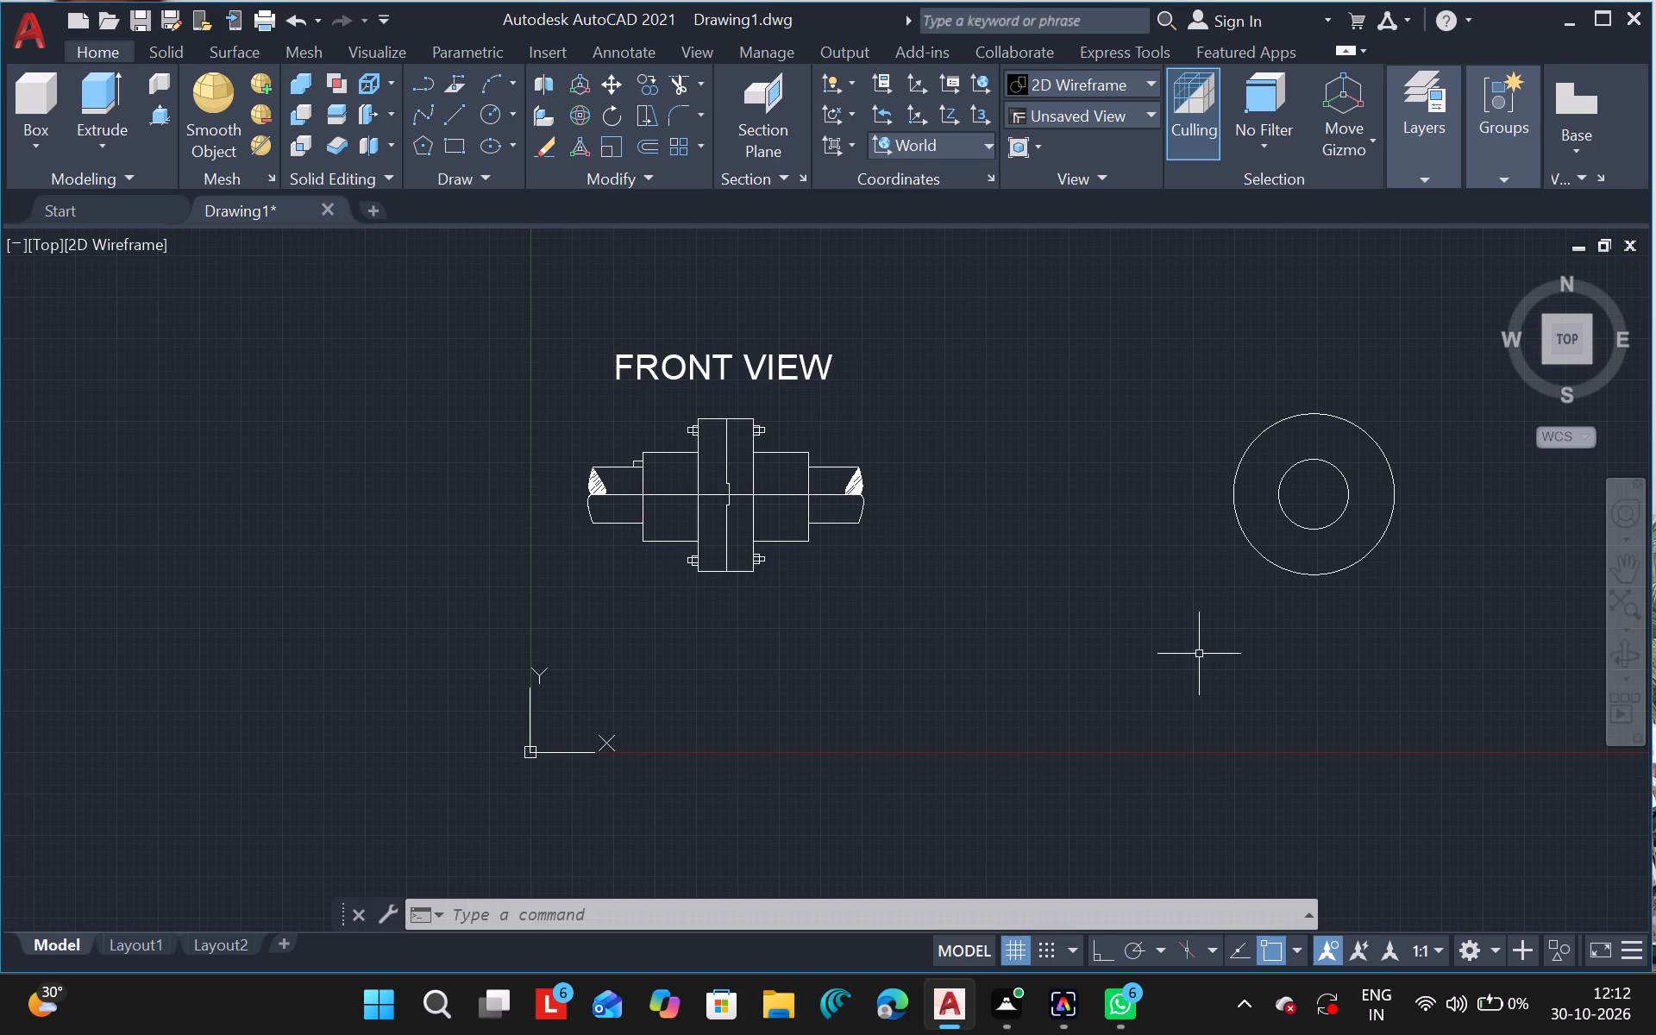
{"action": "left_click", "coordinate": [1254, 548]}
{"action": "key", "text": "Delete"}
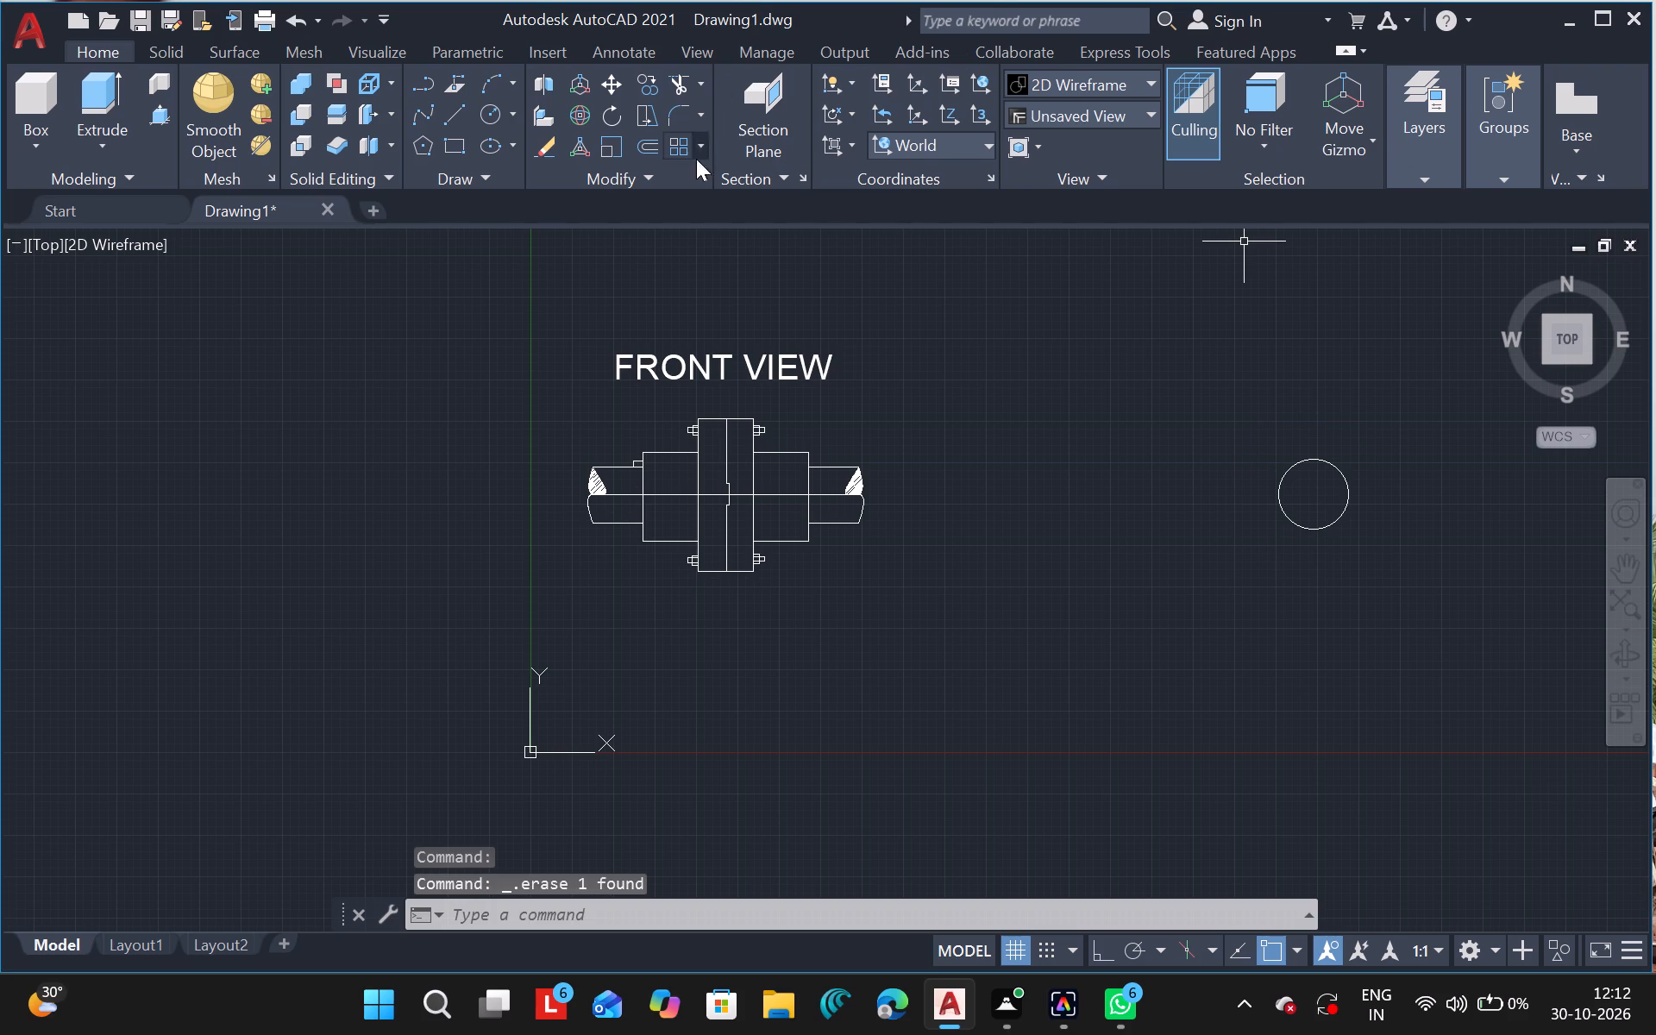
Draw a circle of about 695 radius from the centre of the remaining small circle.
{"action": "left_click", "coordinate": [487, 116]}
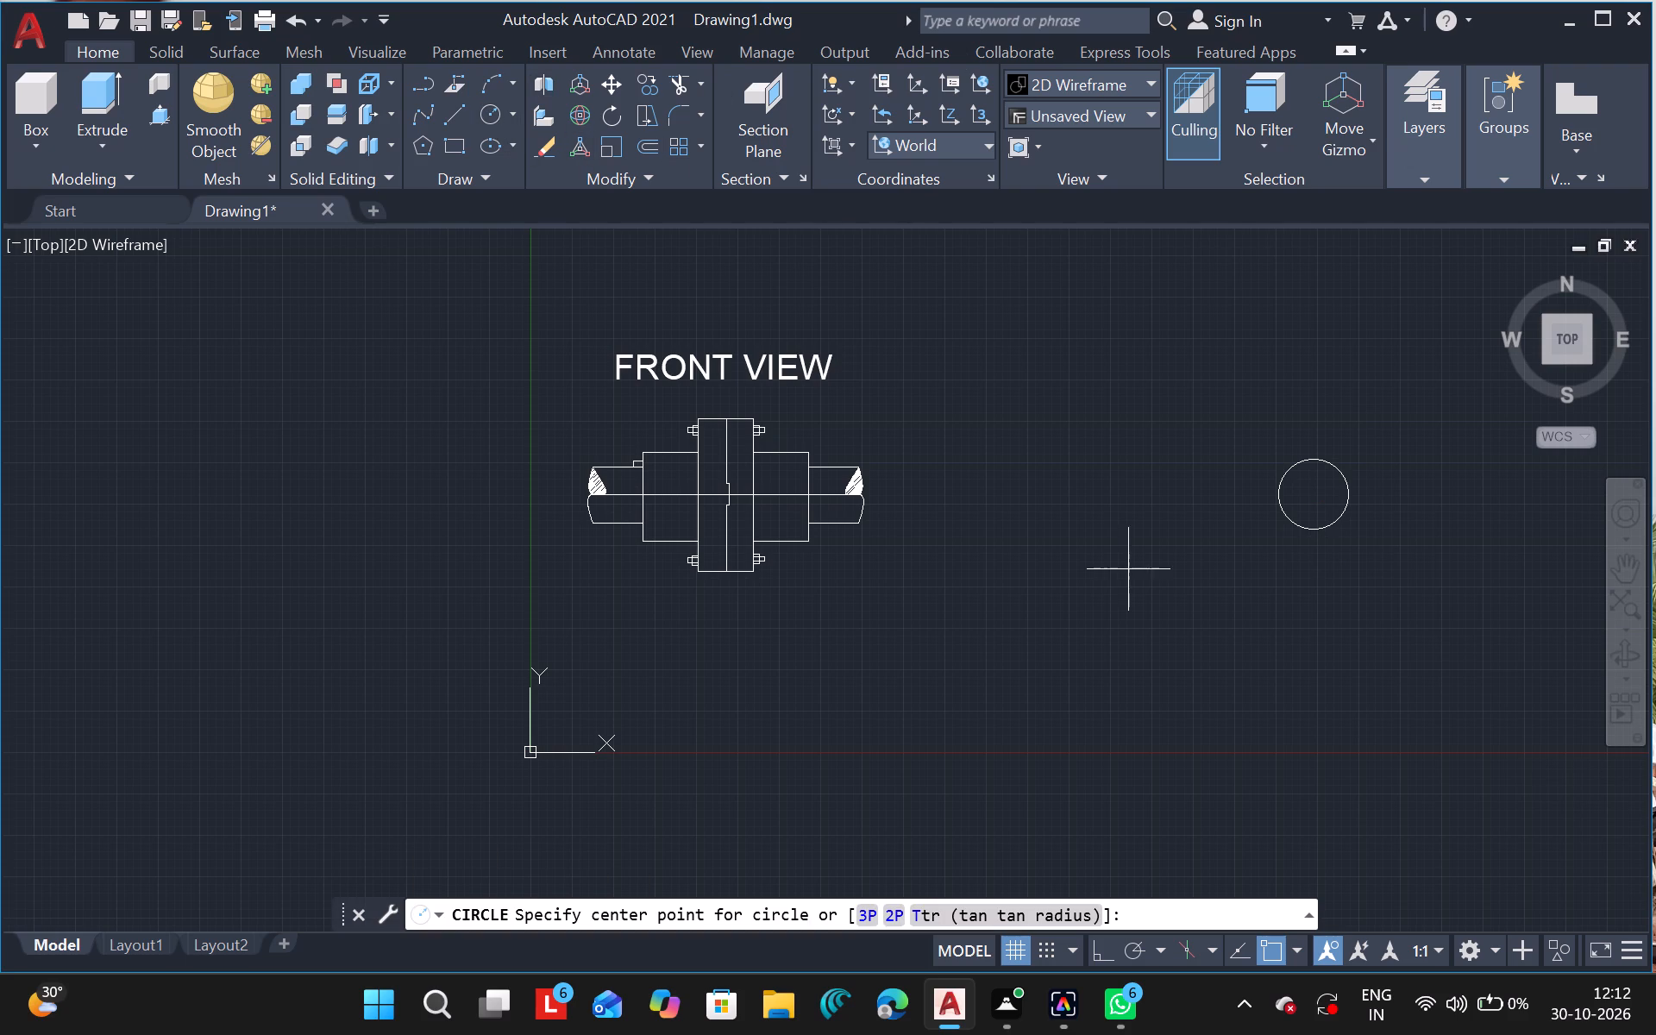
{"action": "left_click_drag", "start_coordinate": [1320, 487], "coordinate": [1319, 539]}
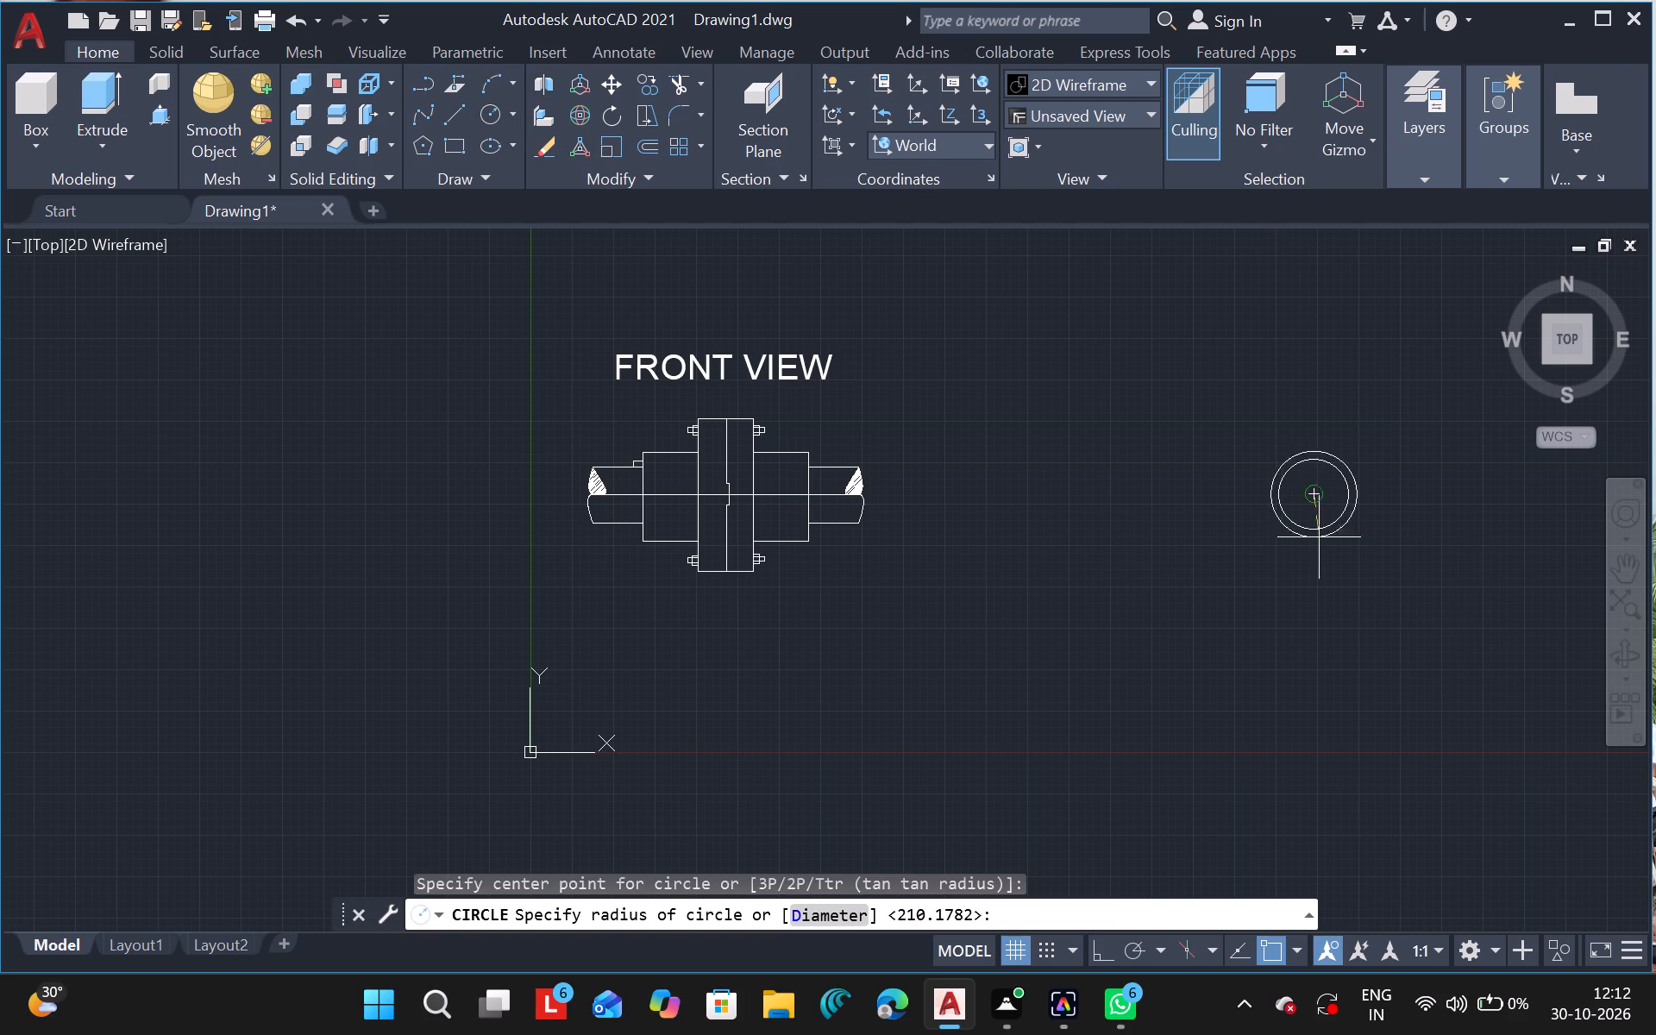
{"action": "left_click_drag", "start_coordinate": [1319, 539], "coordinate": [1329, 576]}
{"action": "left_click_drag", "start_coordinate": [1329, 576], "coordinate": [1339, 592]}
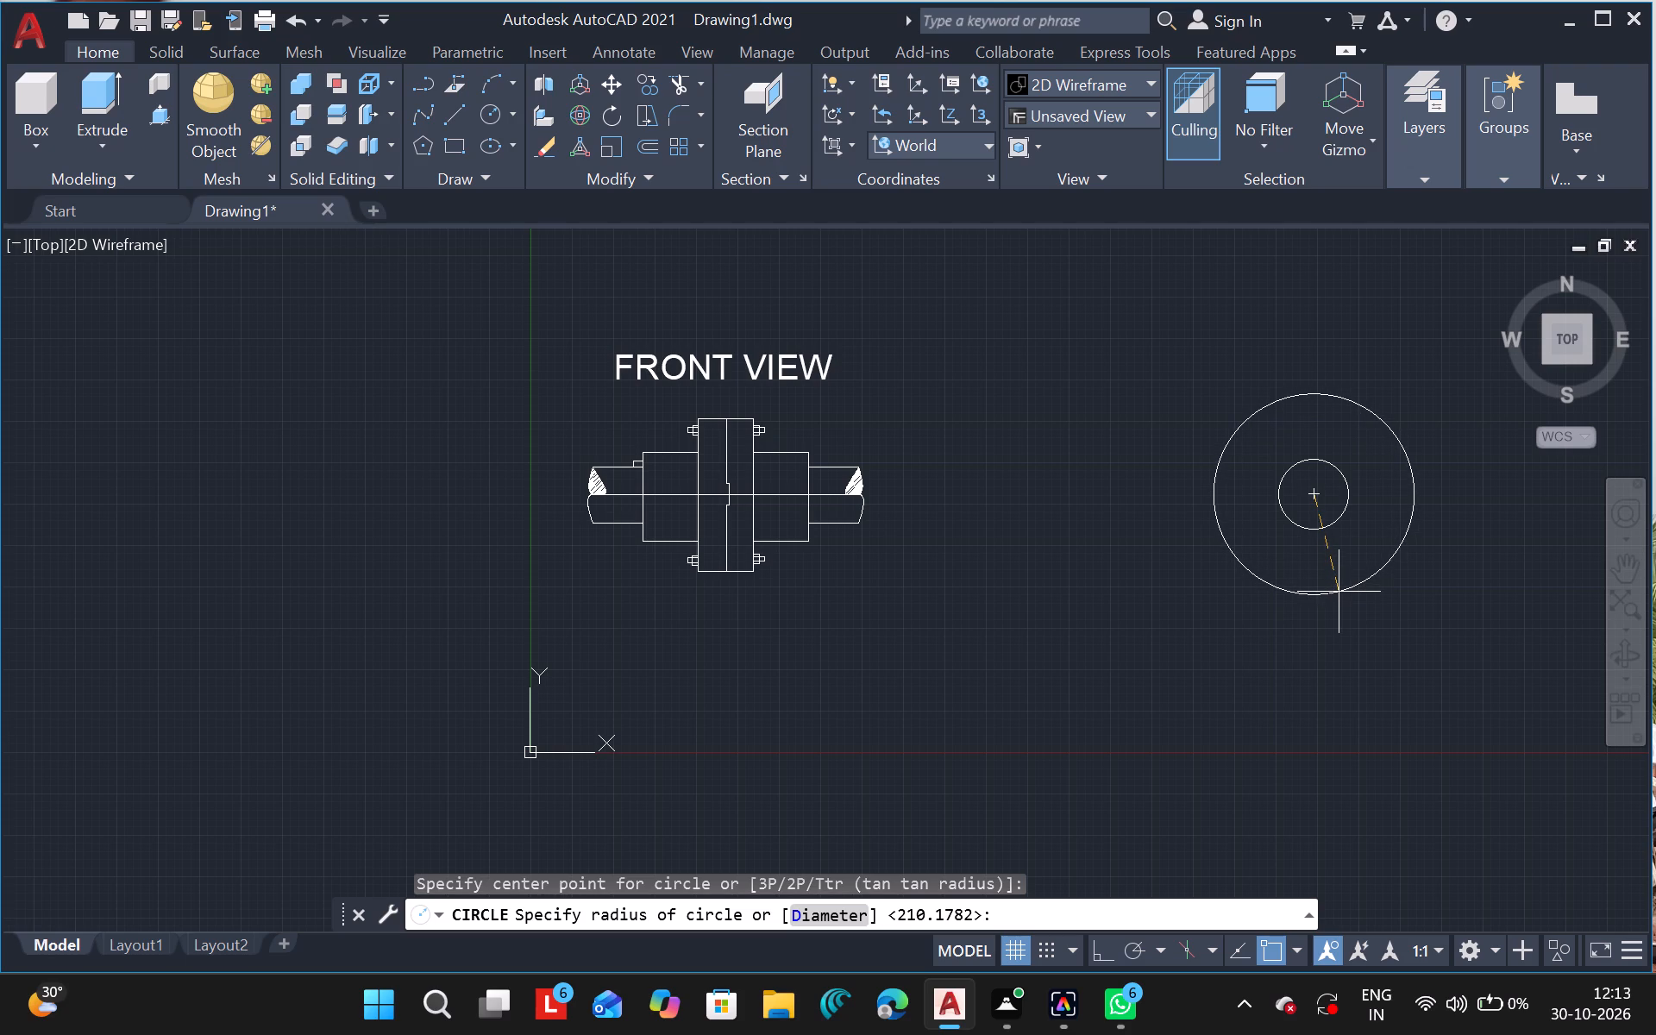
{"action": "left_click_drag", "start_coordinate": [1339, 592], "coordinate": [1338, 597]}
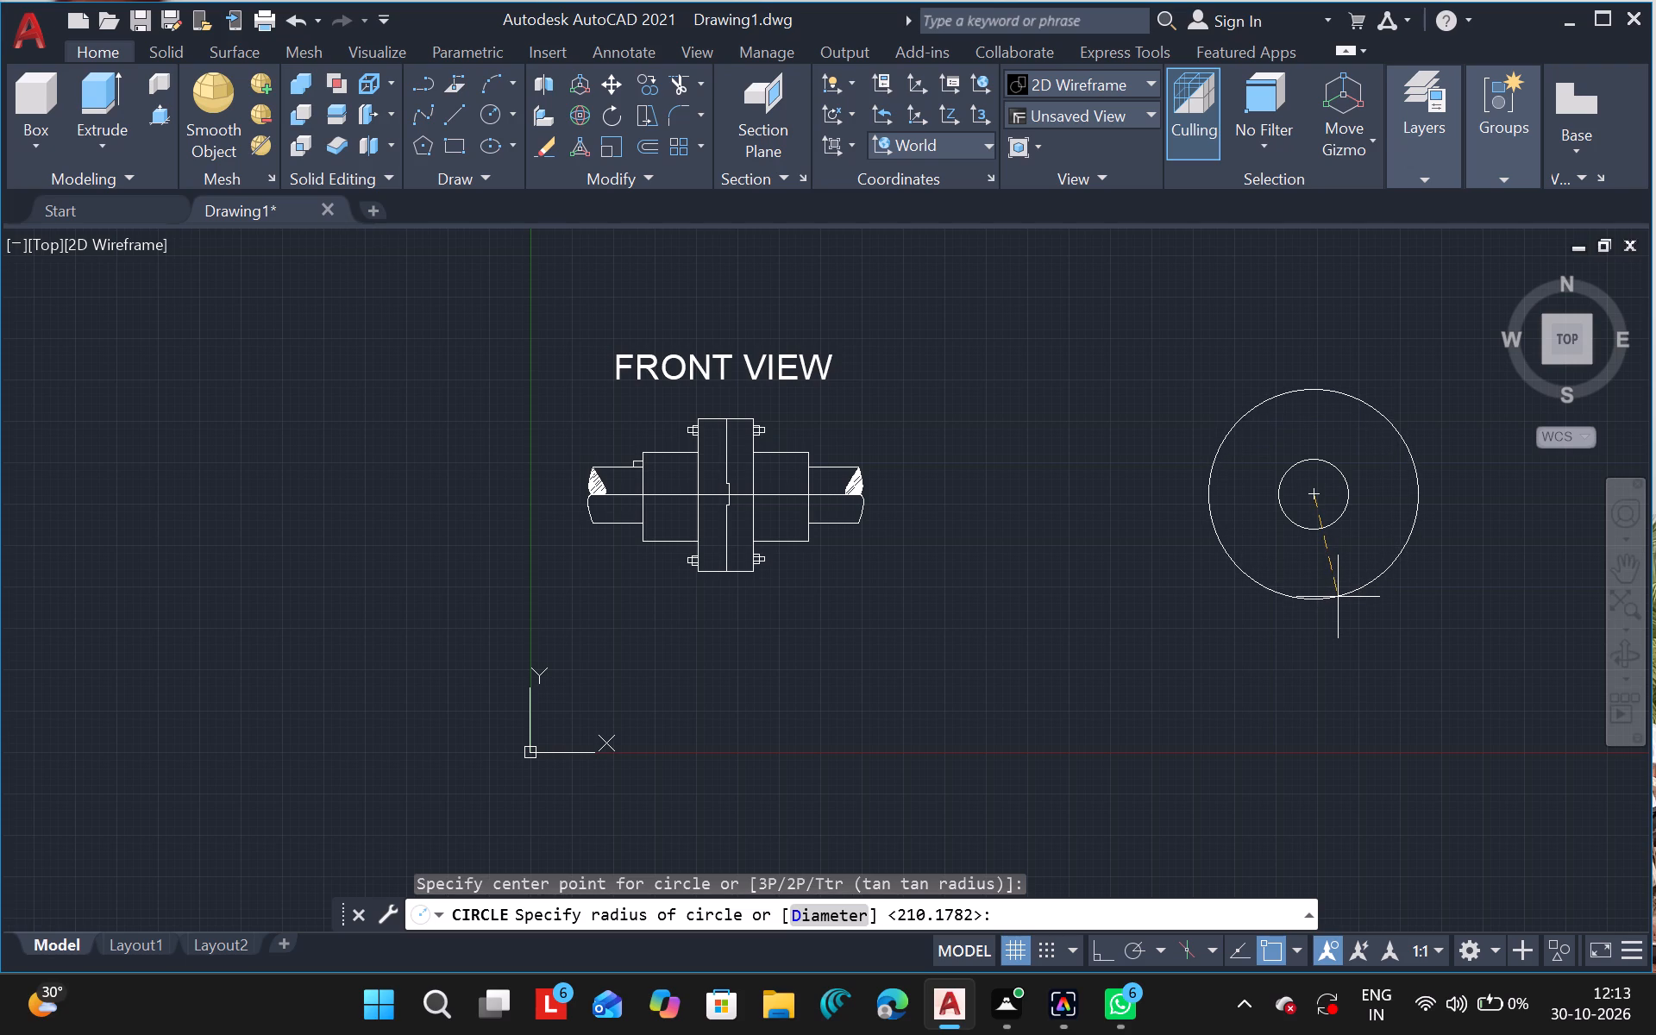
{"action": "left_click_drag", "start_coordinate": [1338, 597], "coordinate": [1339, 596]}
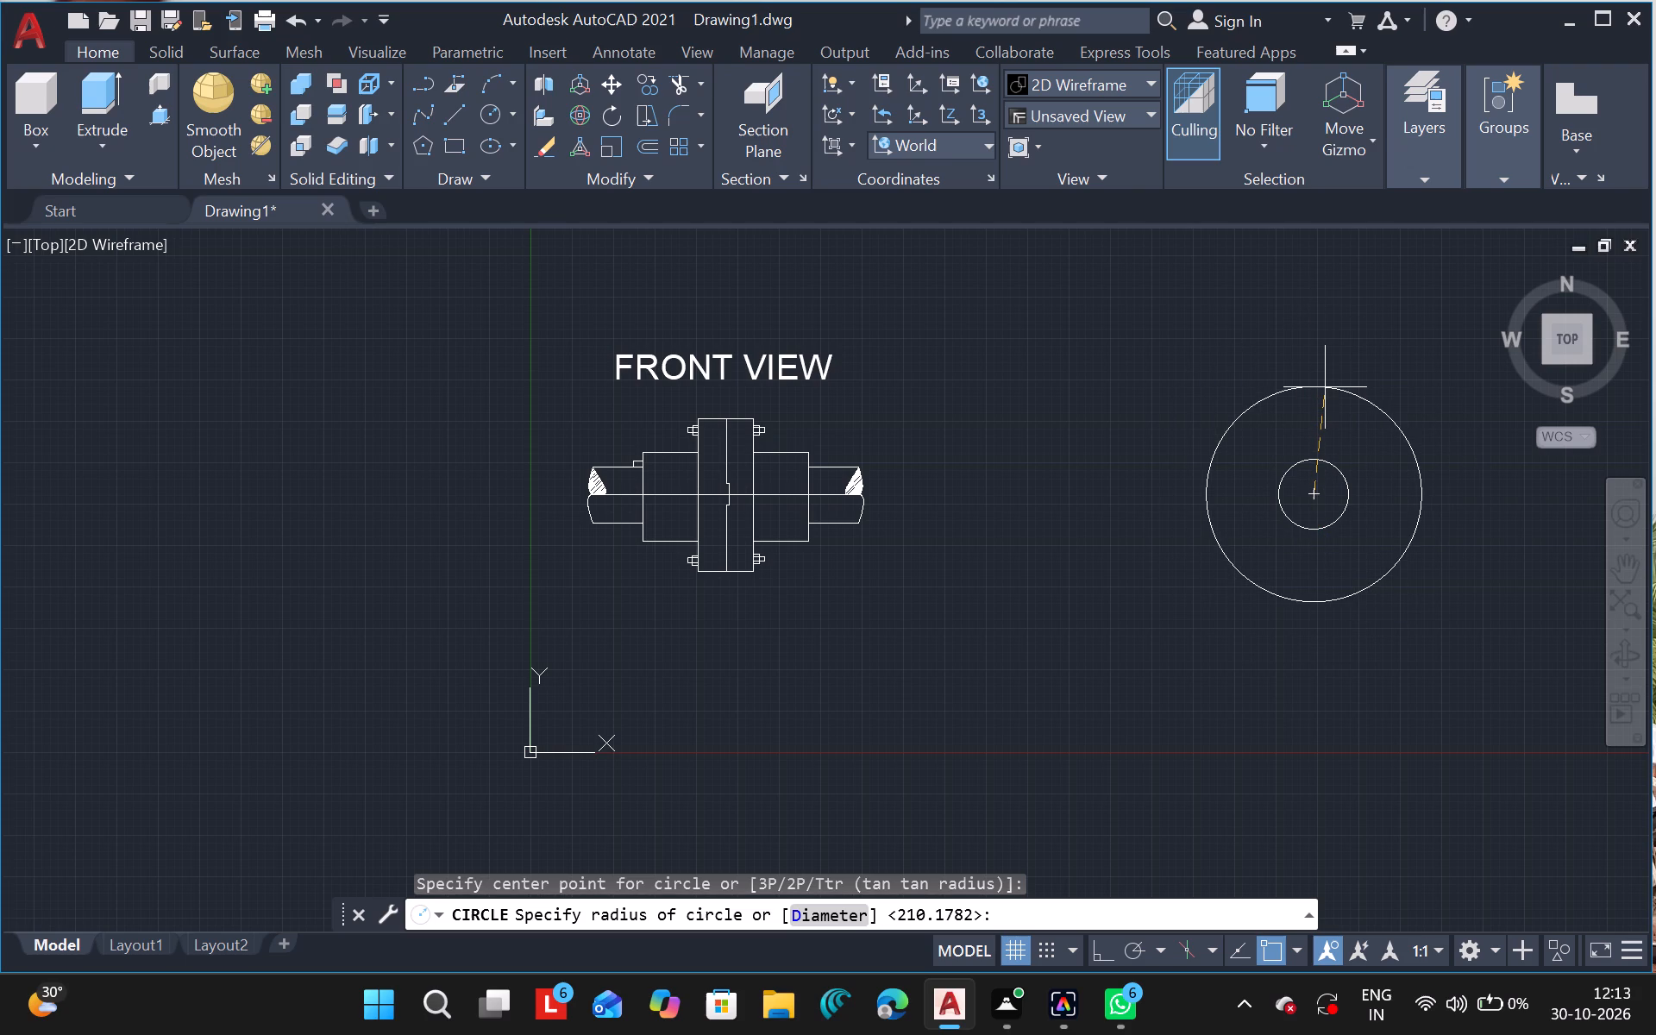
{"action": "left_click", "coordinate": [1319, 379]}
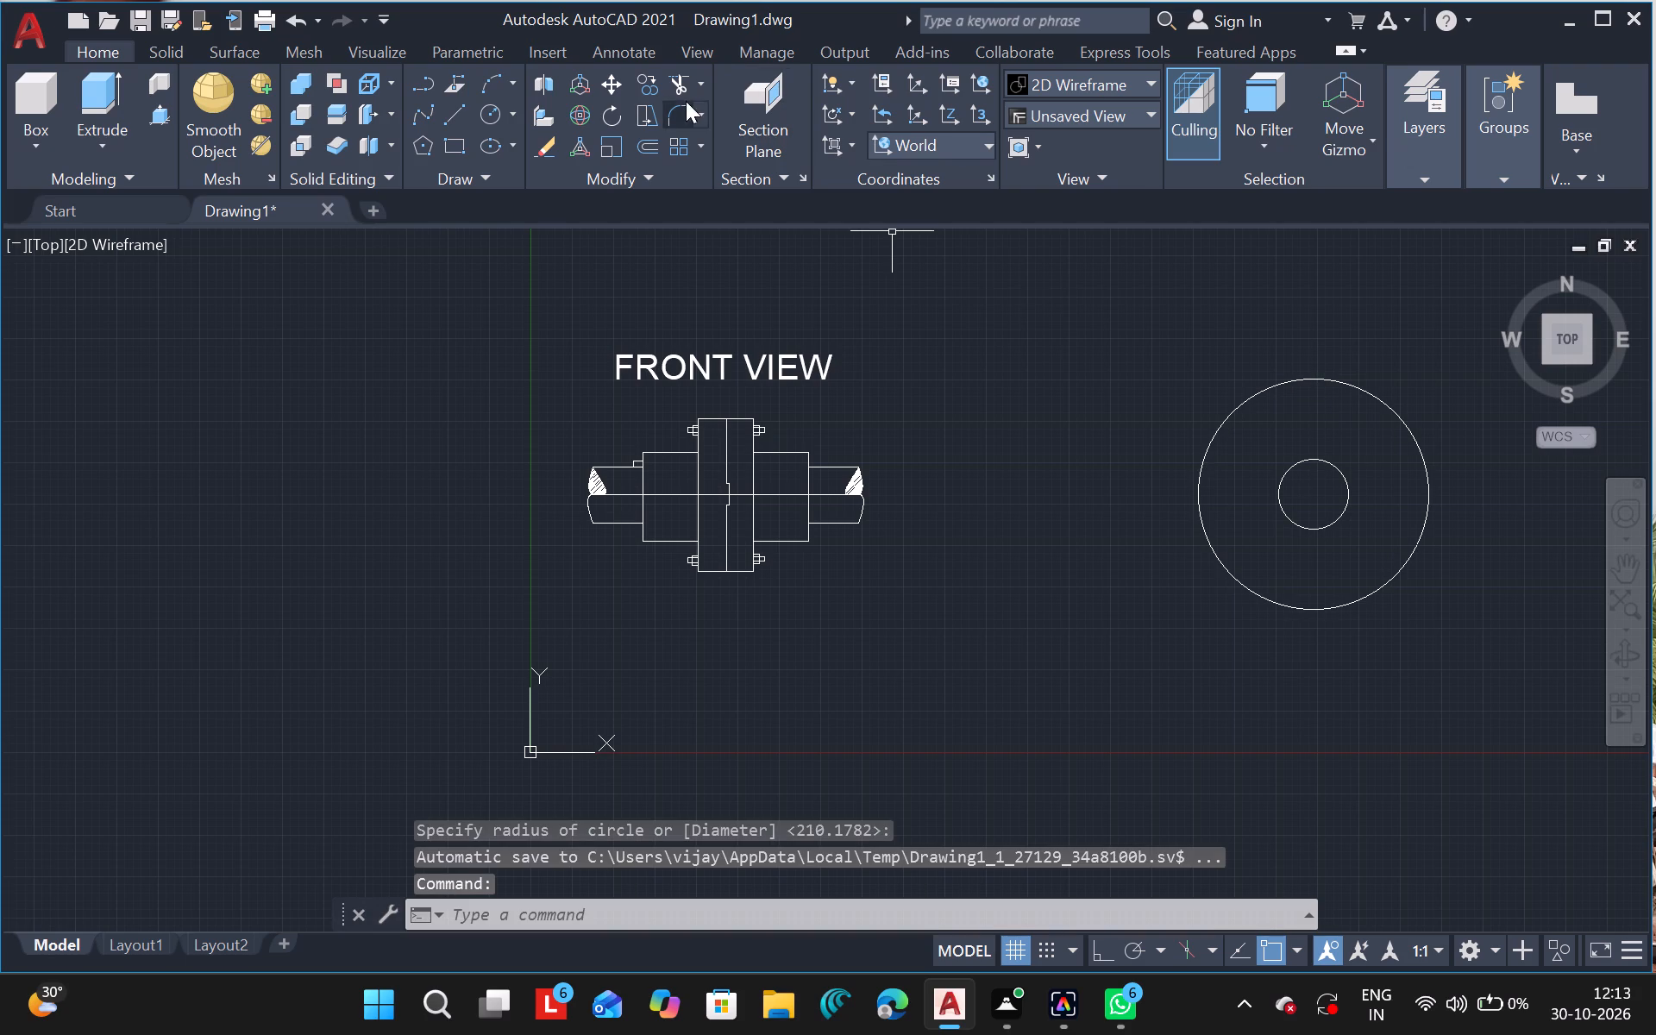
Draw a larger concentric circle of about 905 radius from the same centre as the outermost circle.
{"action": "left_click", "coordinate": [487, 114]}
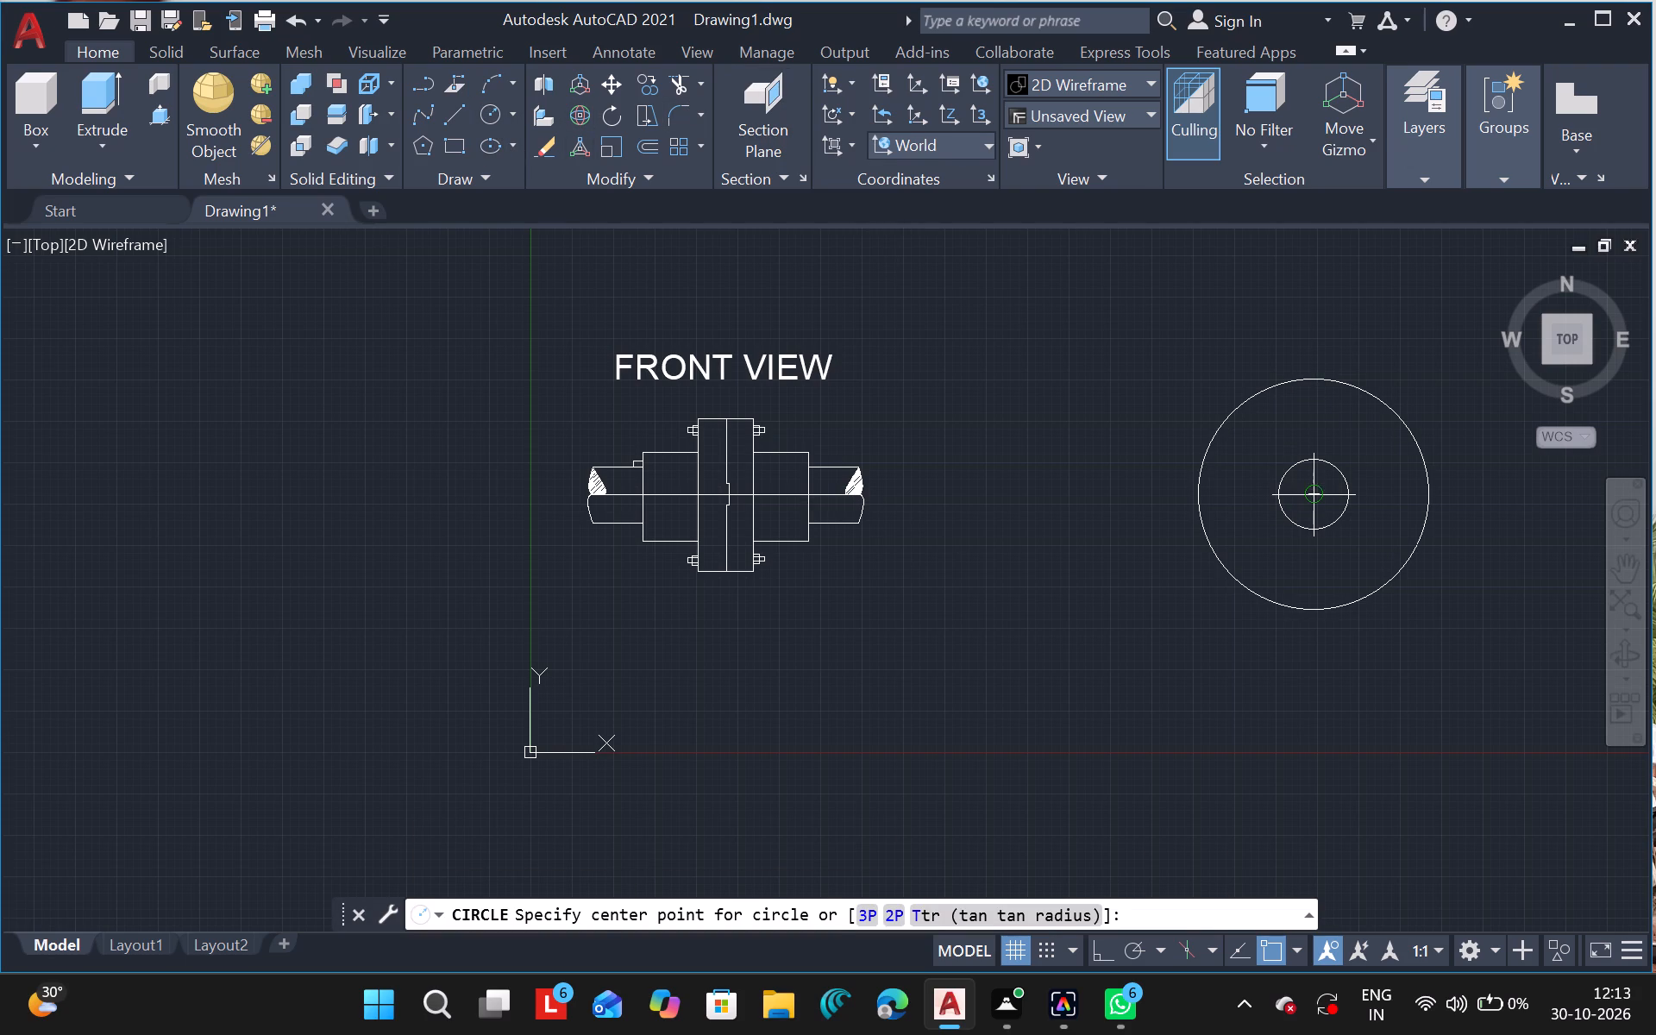
{"action": "left_click_drag", "start_coordinate": [1312, 492], "coordinate": [1333, 571]}
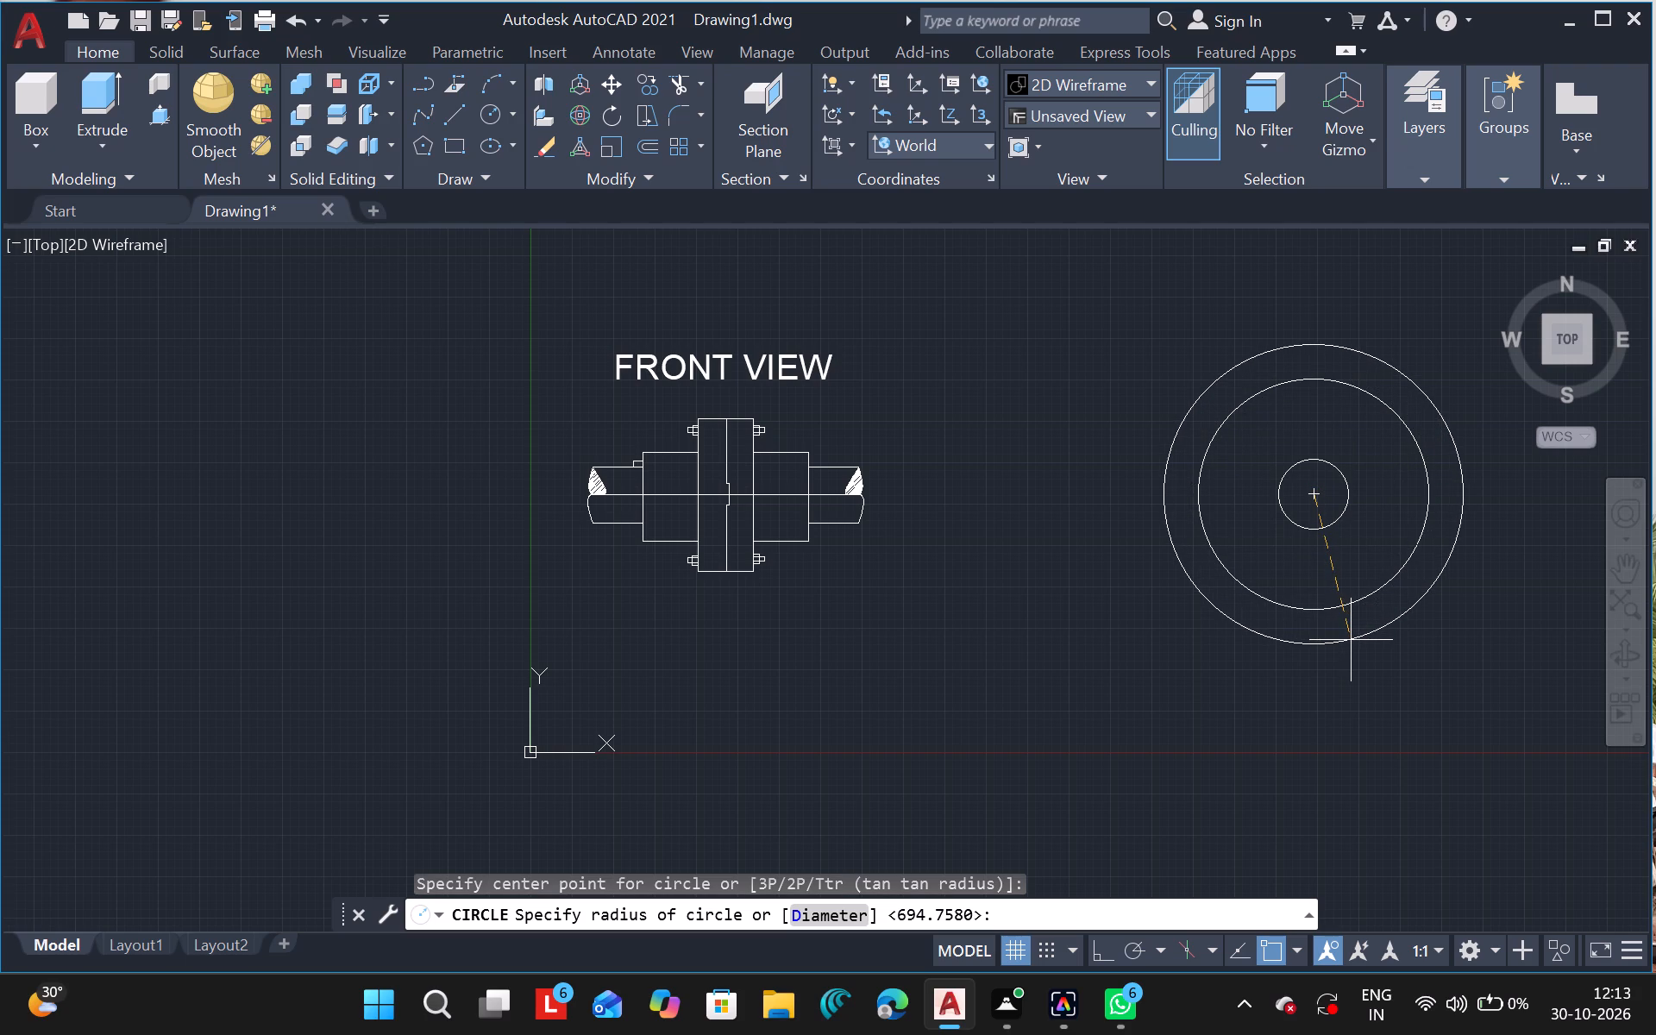
{"action": "left_click", "coordinate": [1351, 640]}
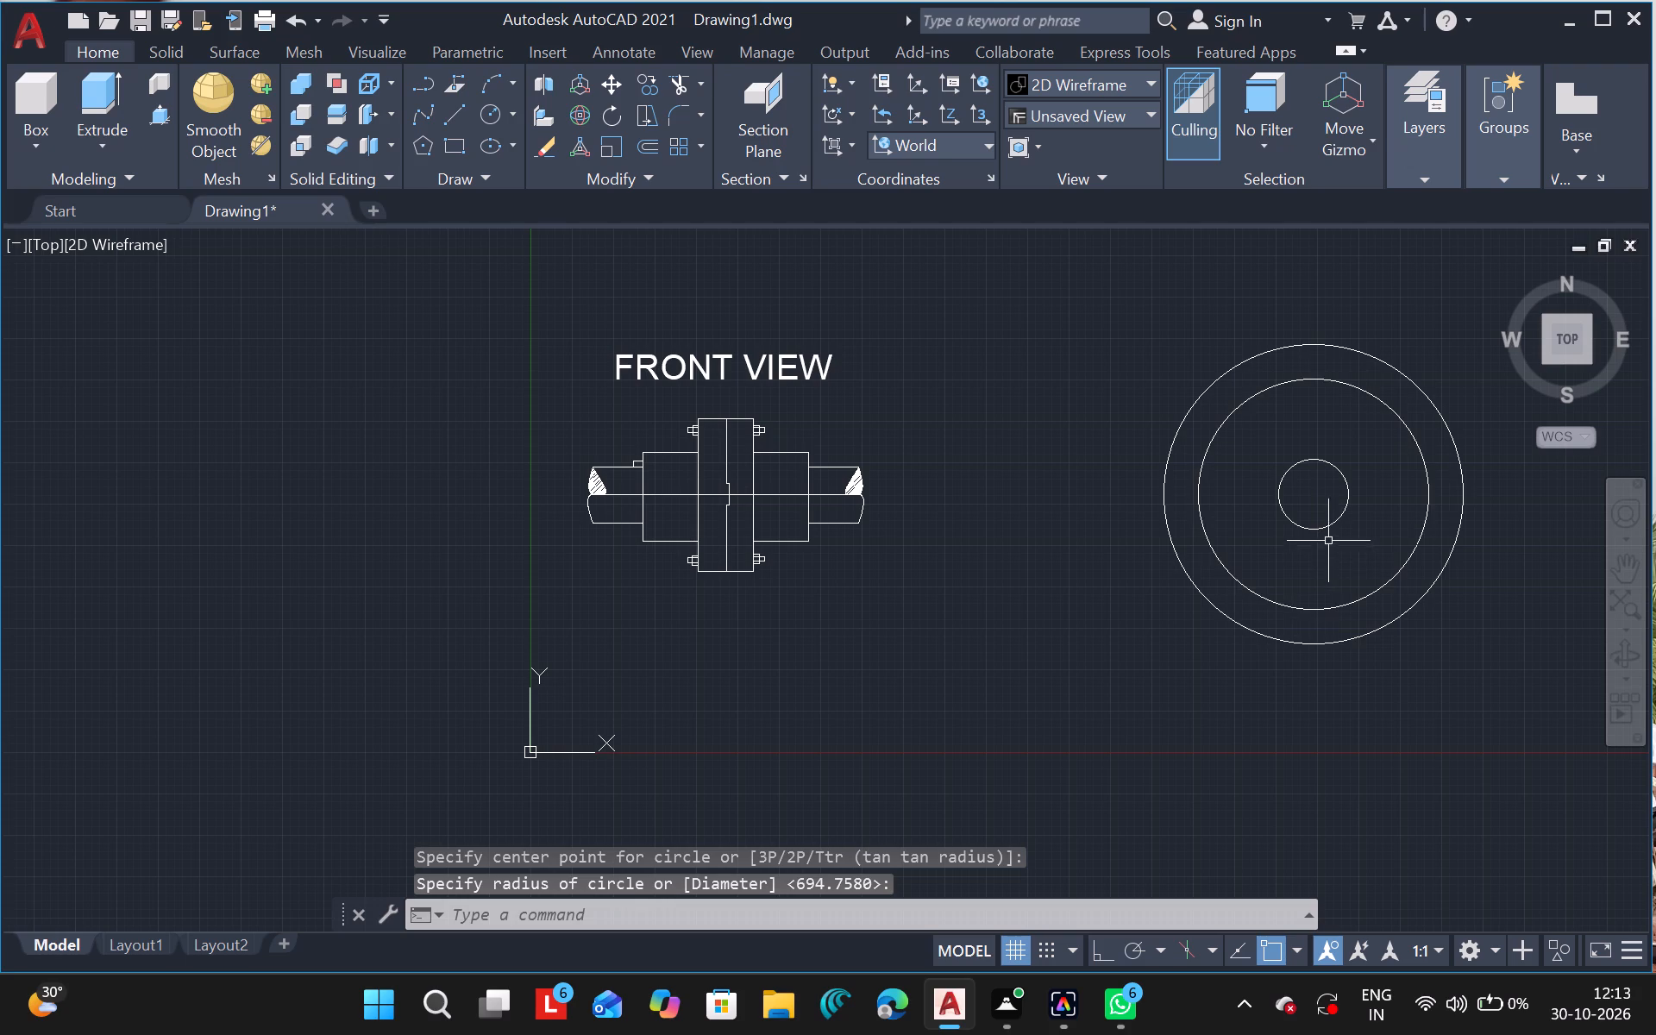
Delete the small innermost circle of the side view.
{"action": "left_click_drag", "start_coordinate": [1323, 529], "coordinate": [1398, 586]}
{"action": "key", "text": "Delete"}
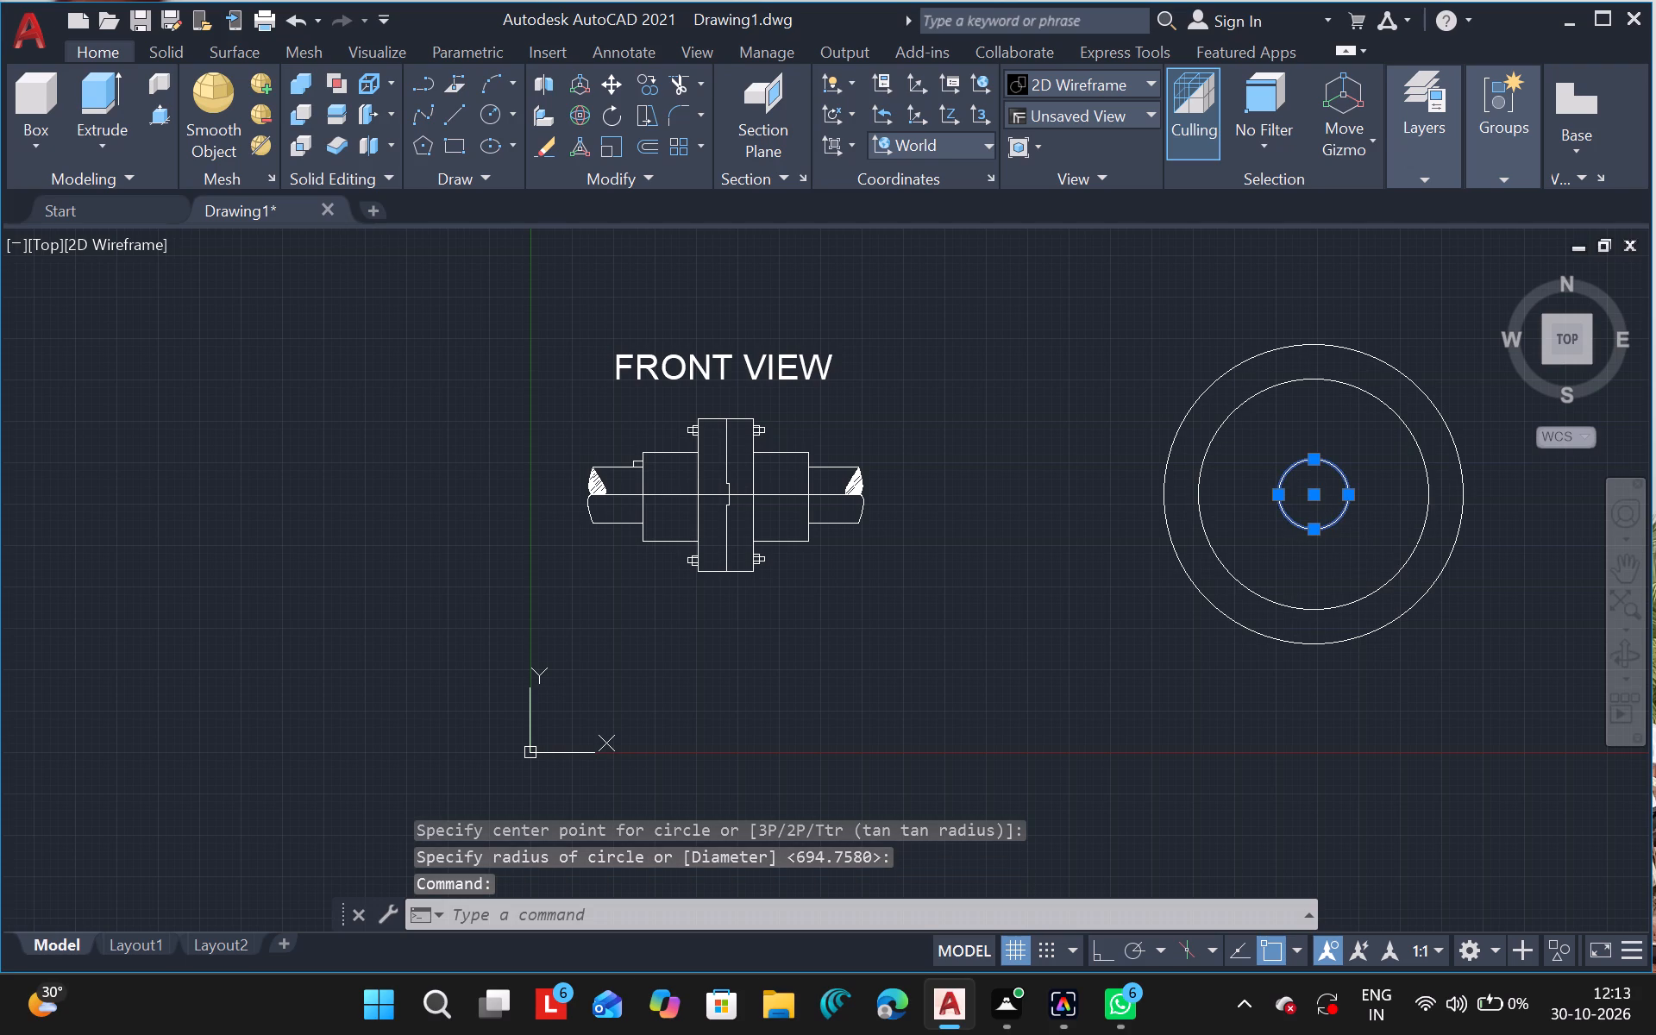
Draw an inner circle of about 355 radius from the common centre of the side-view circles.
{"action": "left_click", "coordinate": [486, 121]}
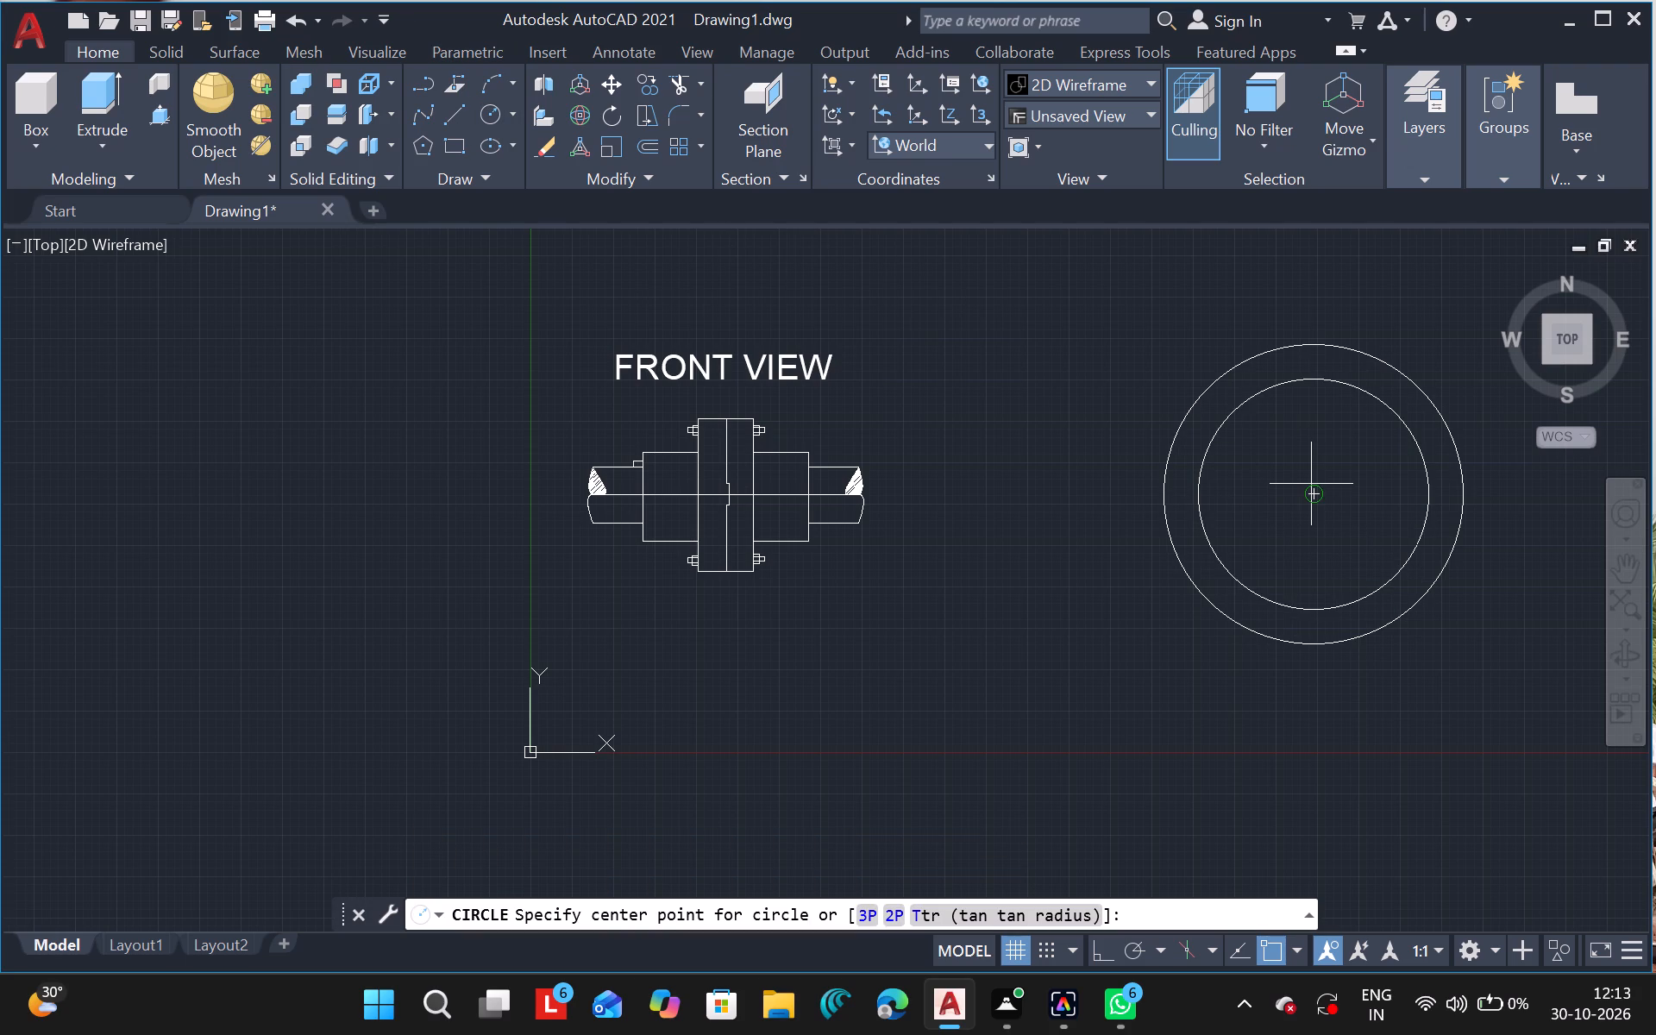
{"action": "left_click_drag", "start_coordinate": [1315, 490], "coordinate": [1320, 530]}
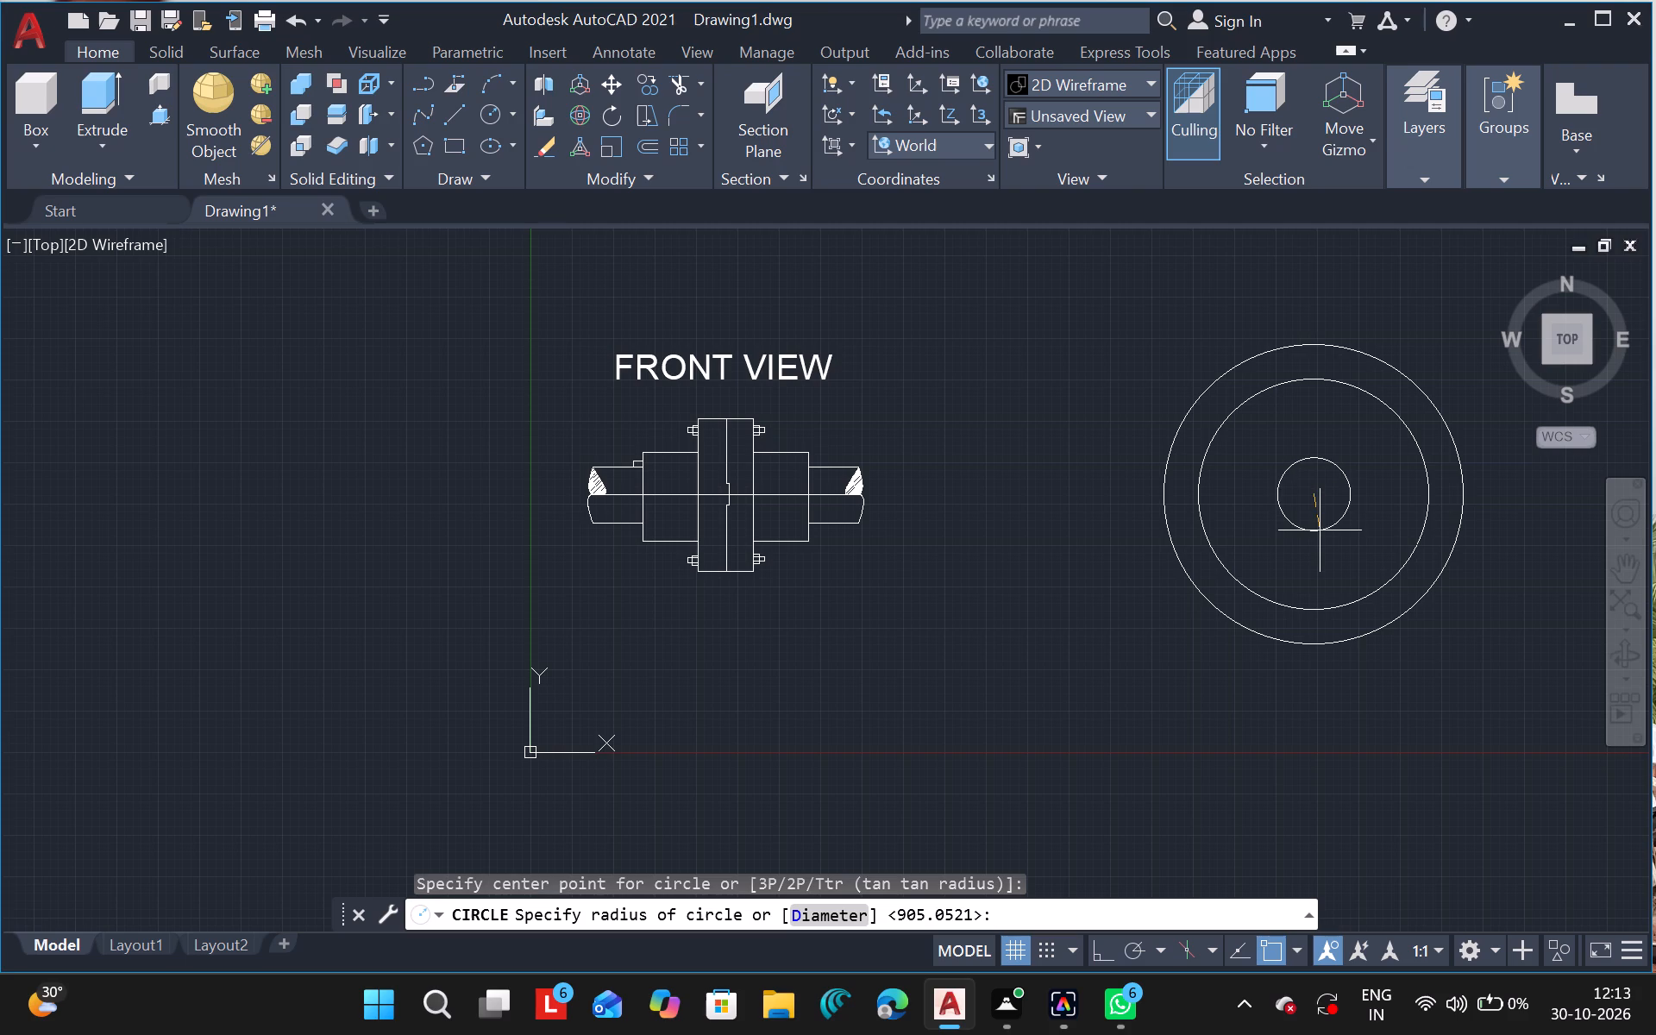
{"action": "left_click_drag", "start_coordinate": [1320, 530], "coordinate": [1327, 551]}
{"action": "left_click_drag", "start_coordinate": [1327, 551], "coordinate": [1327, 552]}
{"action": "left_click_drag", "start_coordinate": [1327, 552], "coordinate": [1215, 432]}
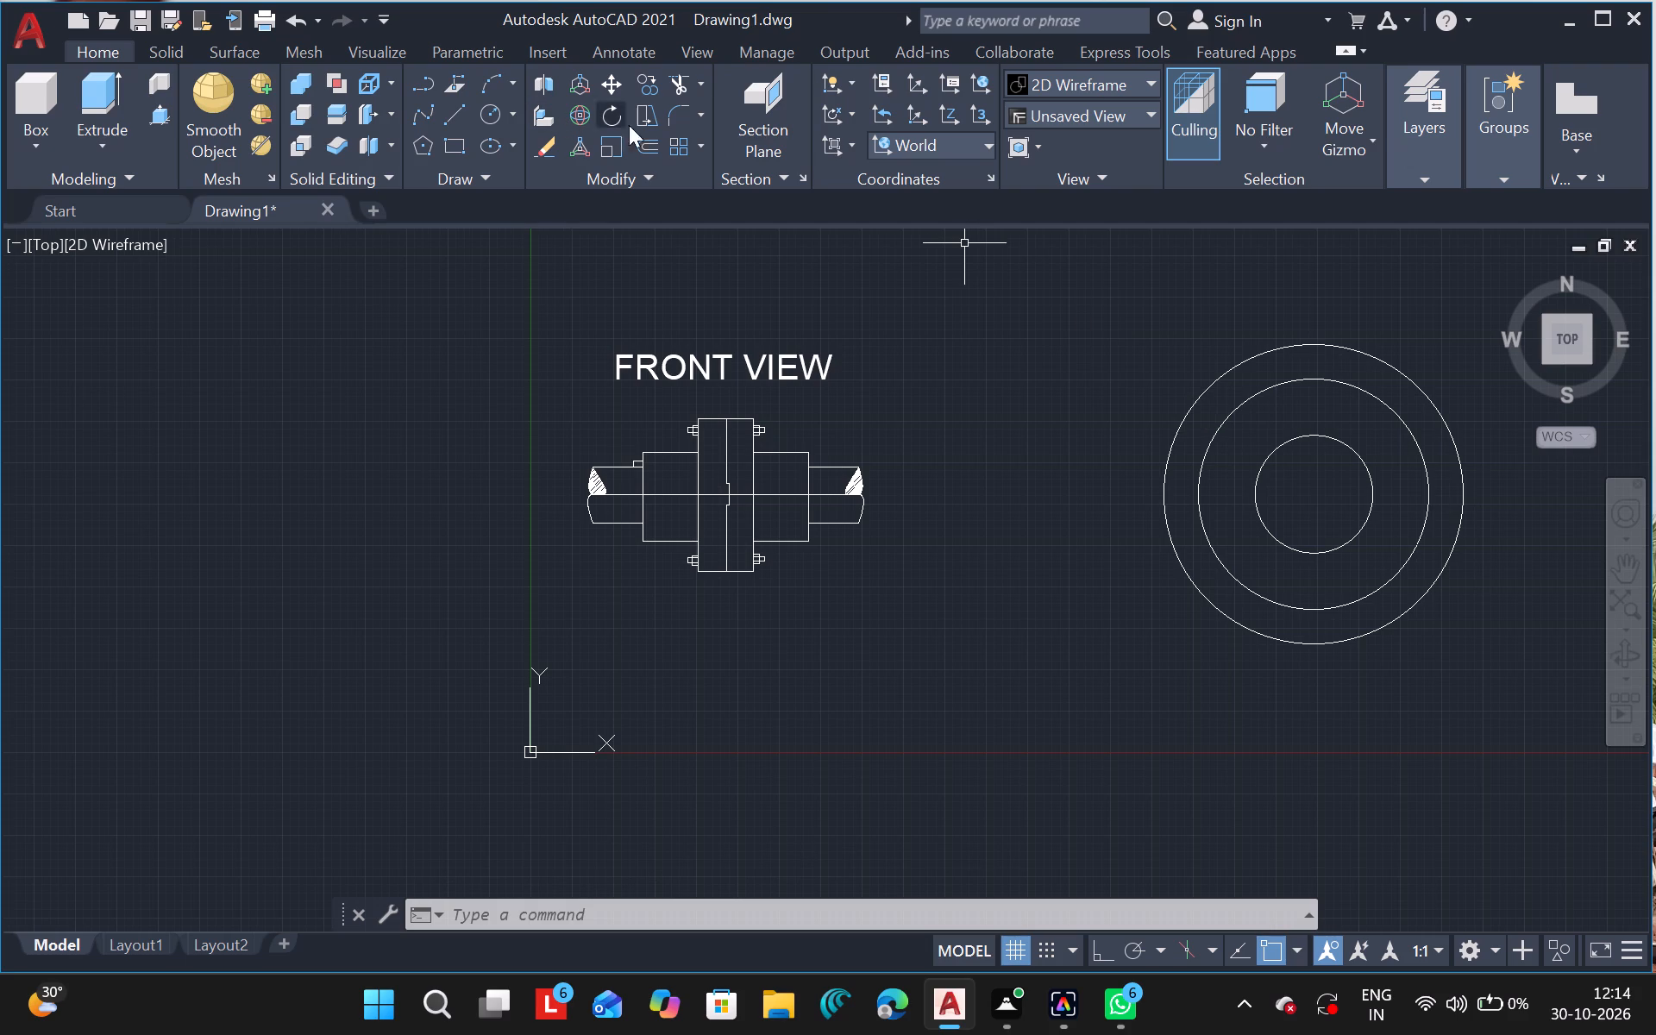
Draw a small innermost circle of about 227 radius from the common centre of the side view.
{"action": "left_click", "coordinate": [480, 116]}
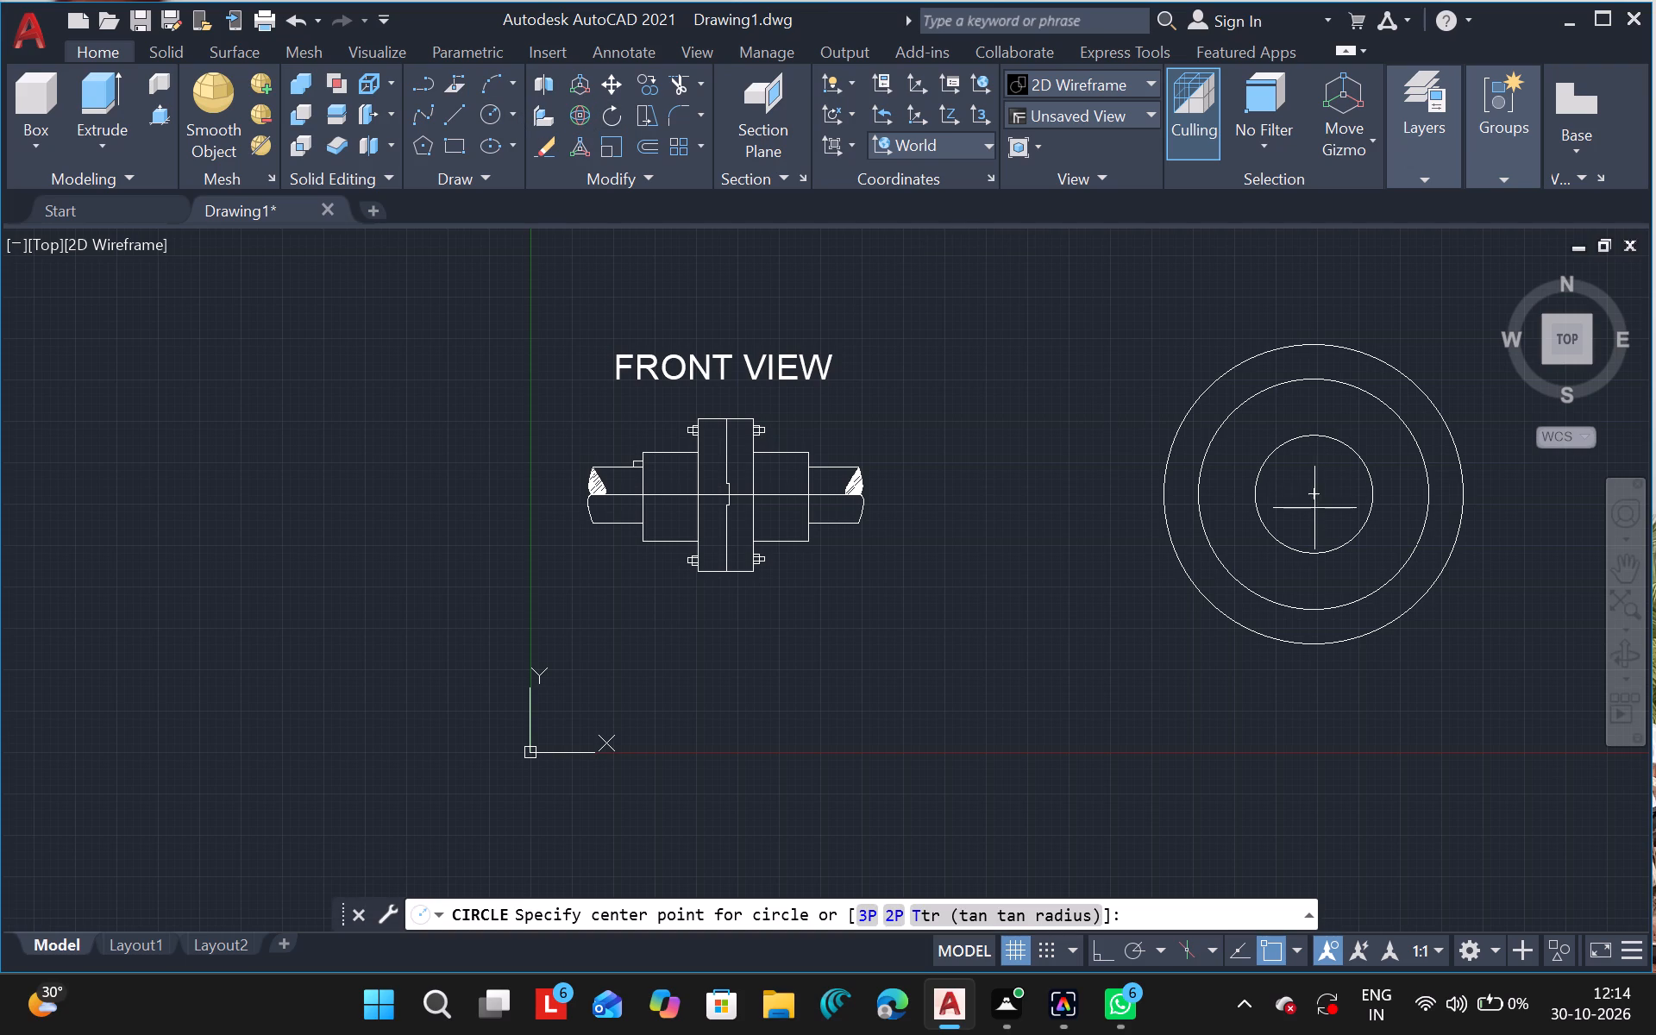
{"action": "left_click_drag", "start_coordinate": [1314, 499], "coordinate": [1314, 523]}
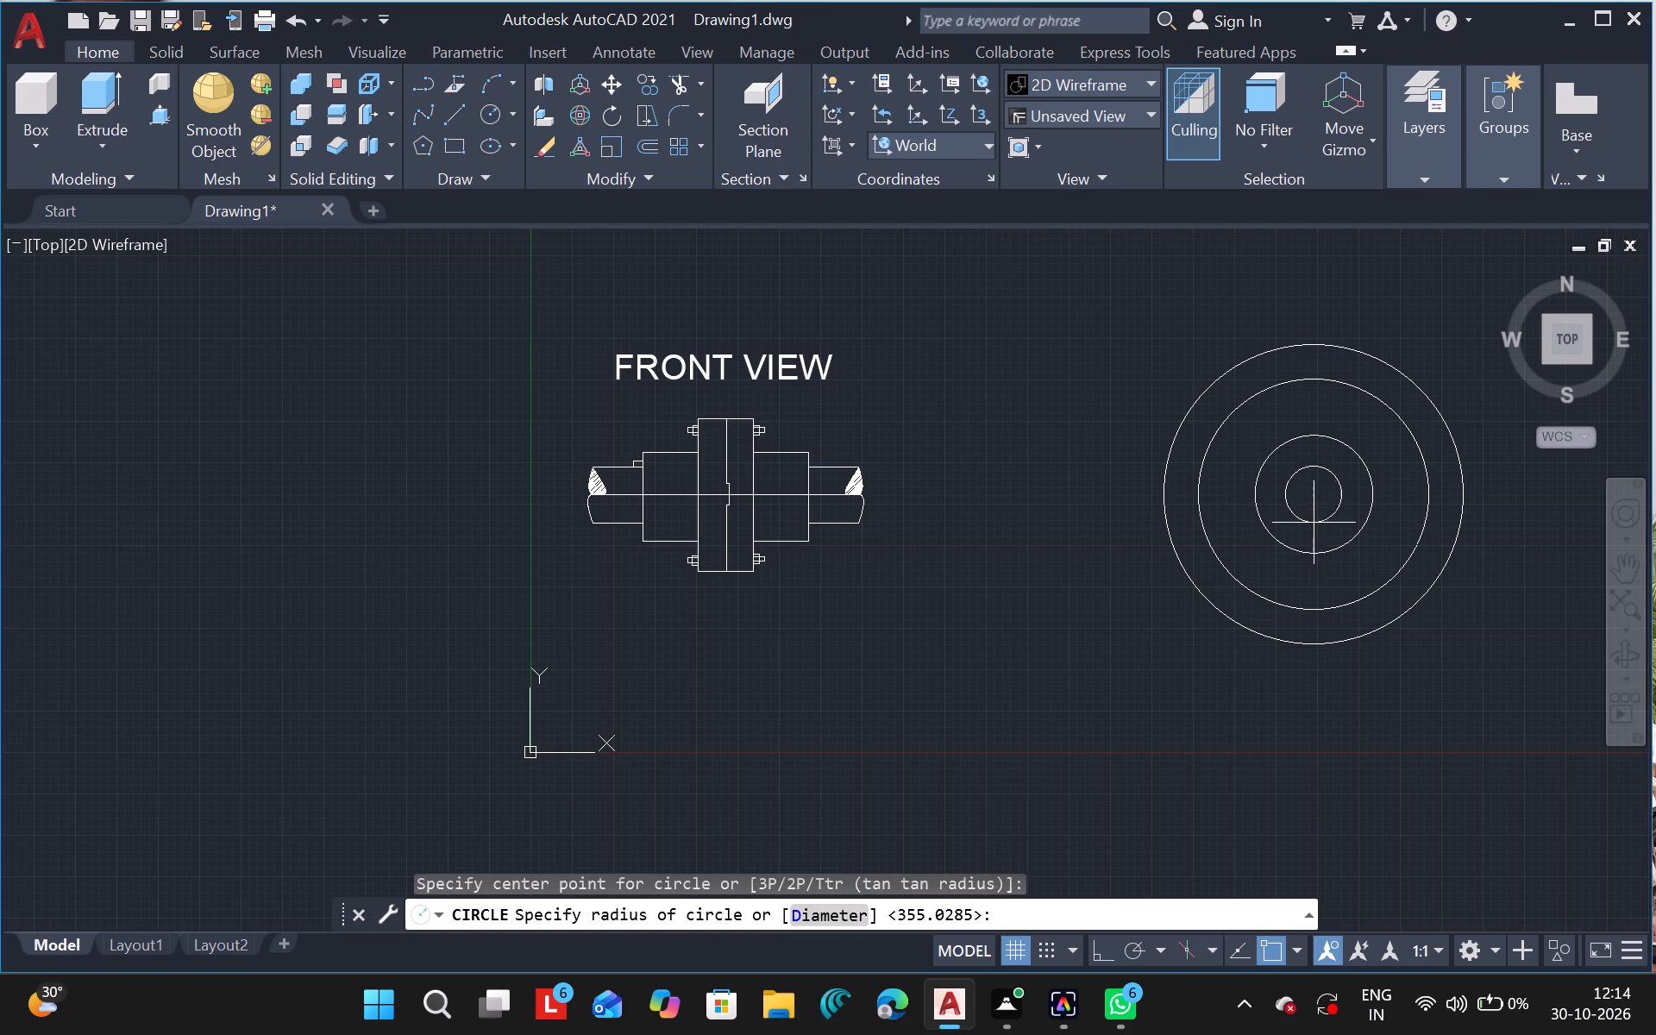
{"action": "left_click_drag", "start_coordinate": [1314, 523], "coordinate": [1314, 532]}
{"action": "left_click", "coordinate": [1314, 532]}
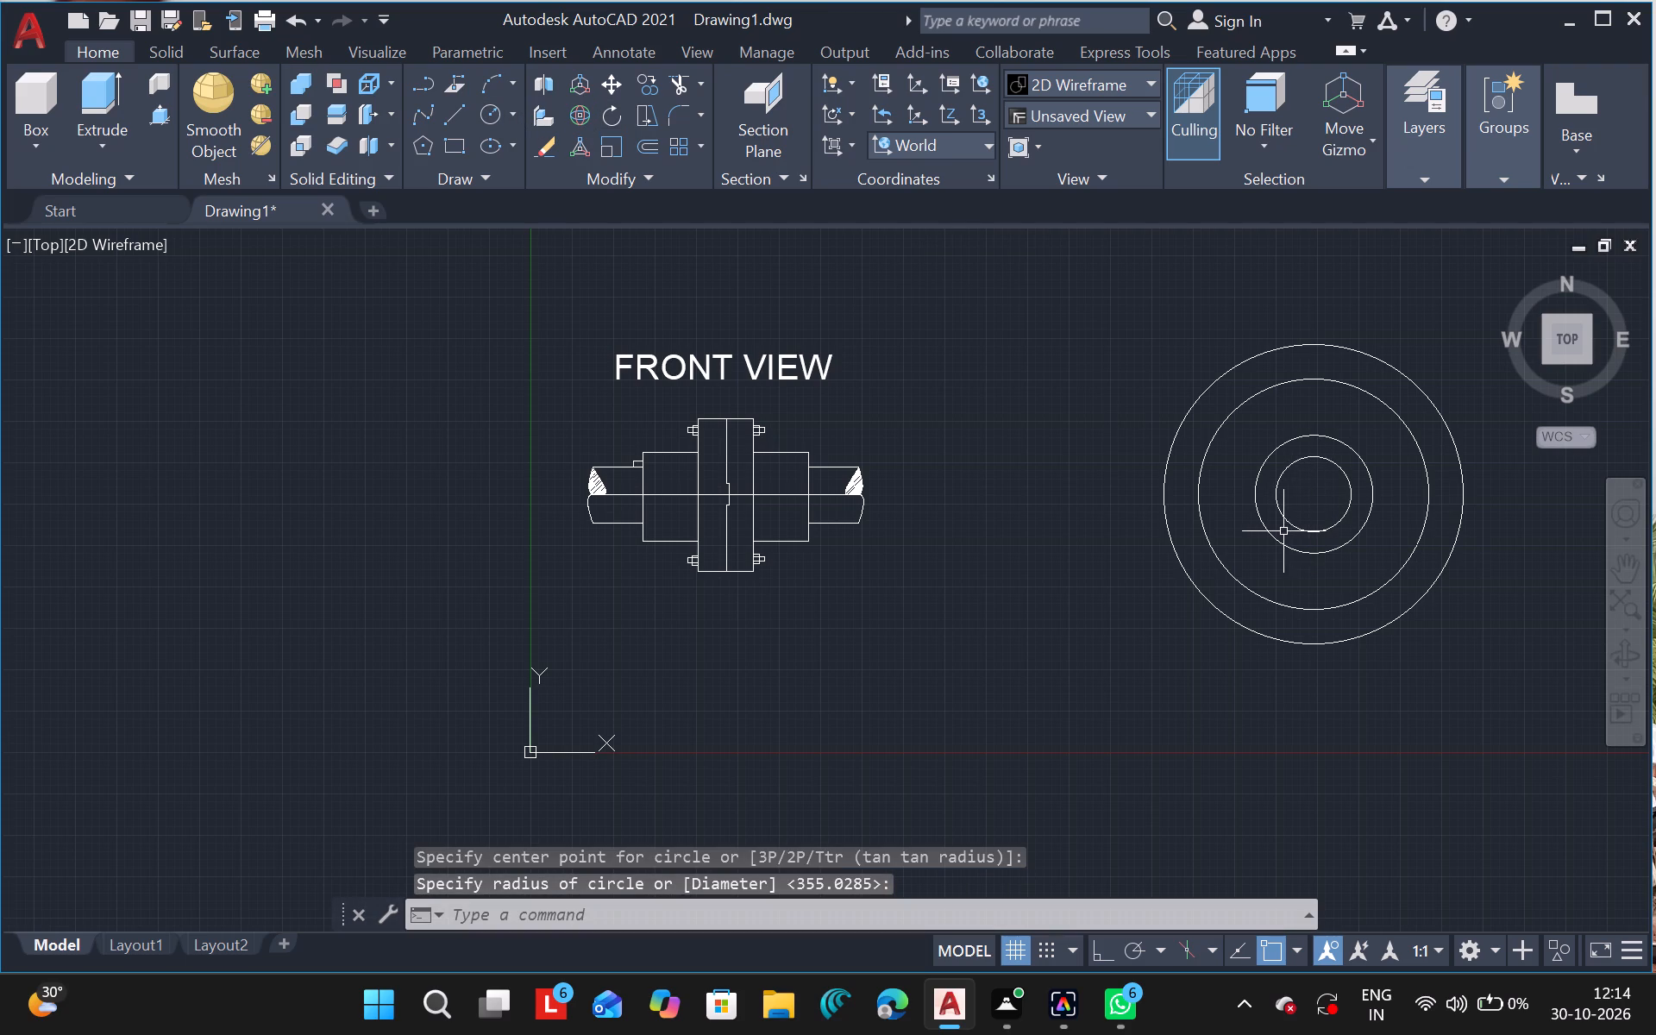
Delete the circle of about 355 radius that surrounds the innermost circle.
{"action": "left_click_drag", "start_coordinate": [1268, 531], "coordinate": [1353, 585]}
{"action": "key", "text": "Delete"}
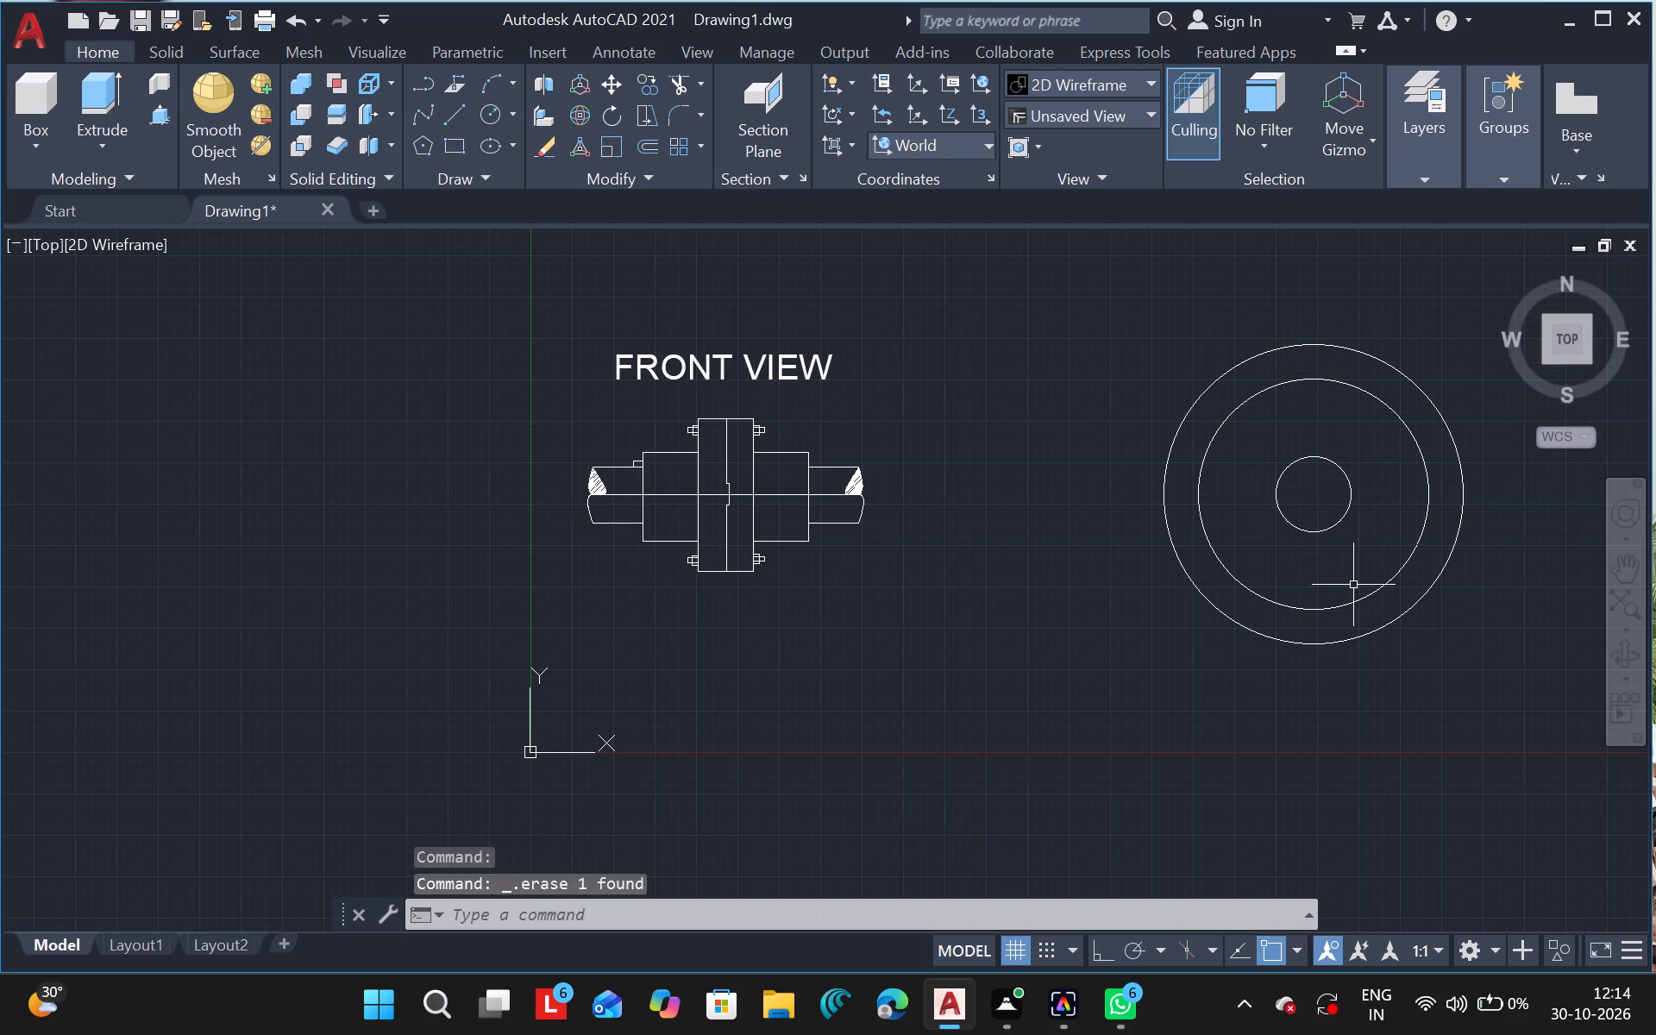
Draw a concentric circle roughly midway between the innermost circle and the circle of about 695 radius.
{"action": "left_click", "coordinate": [493, 115]}
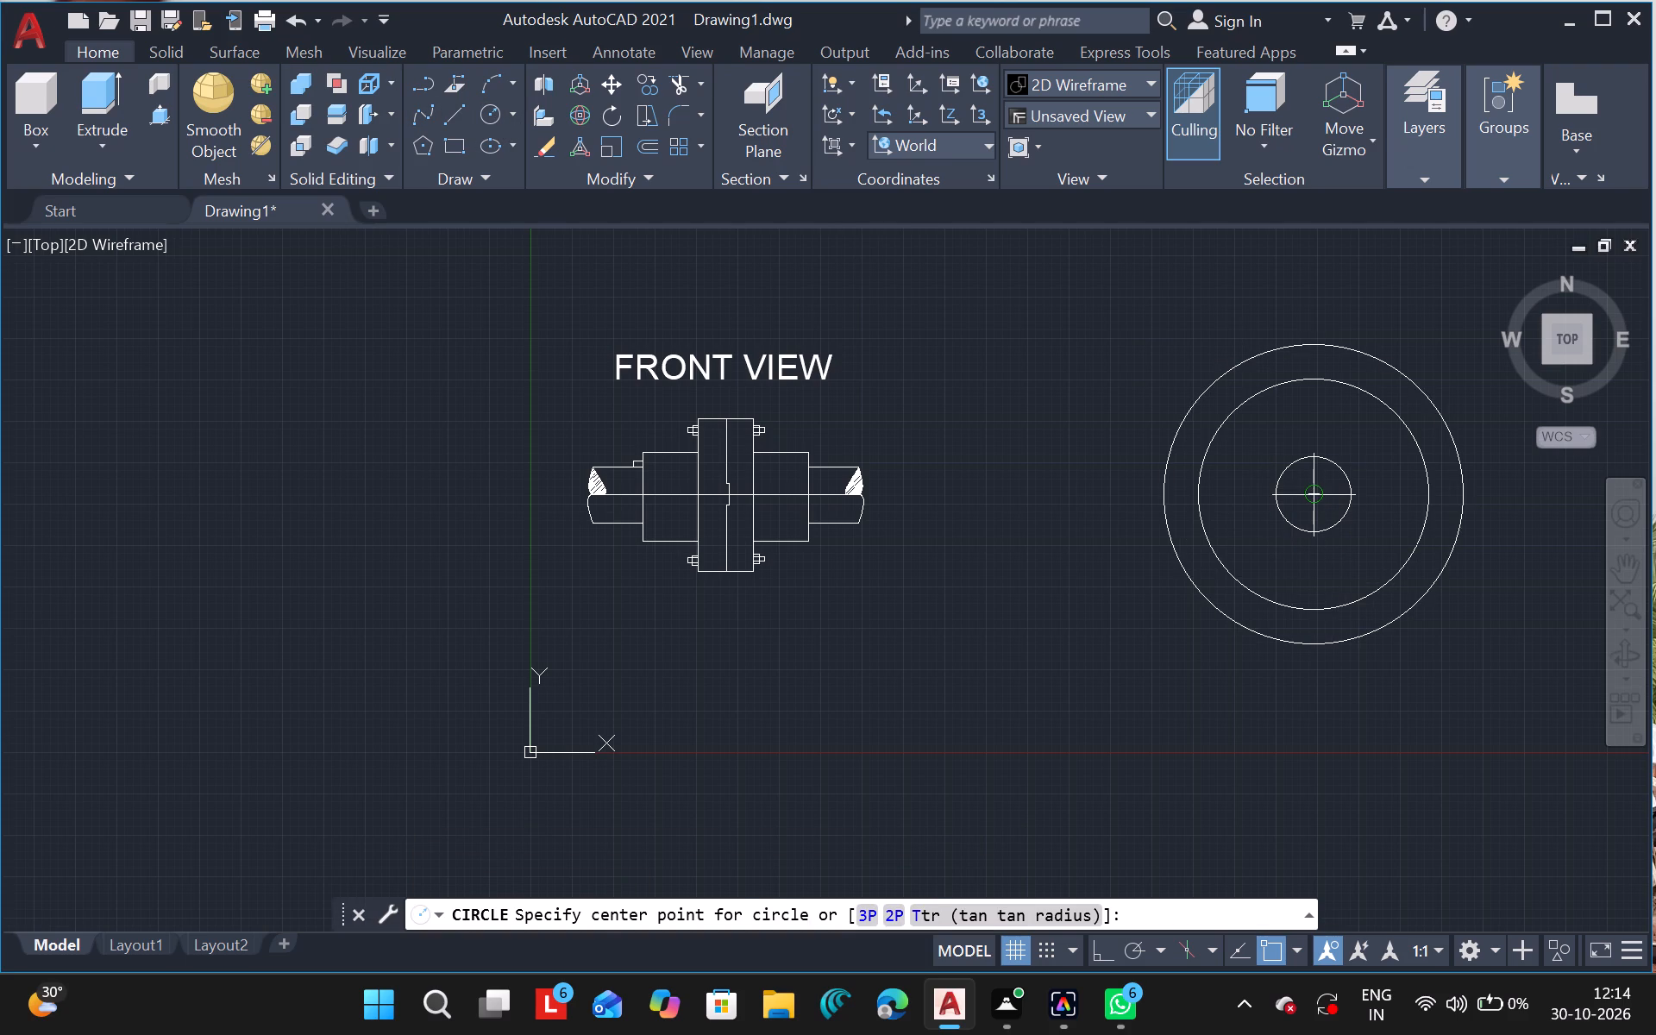
{"action": "left_click_drag", "start_coordinate": [1312, 493], "coordinate": [1320, 577]}
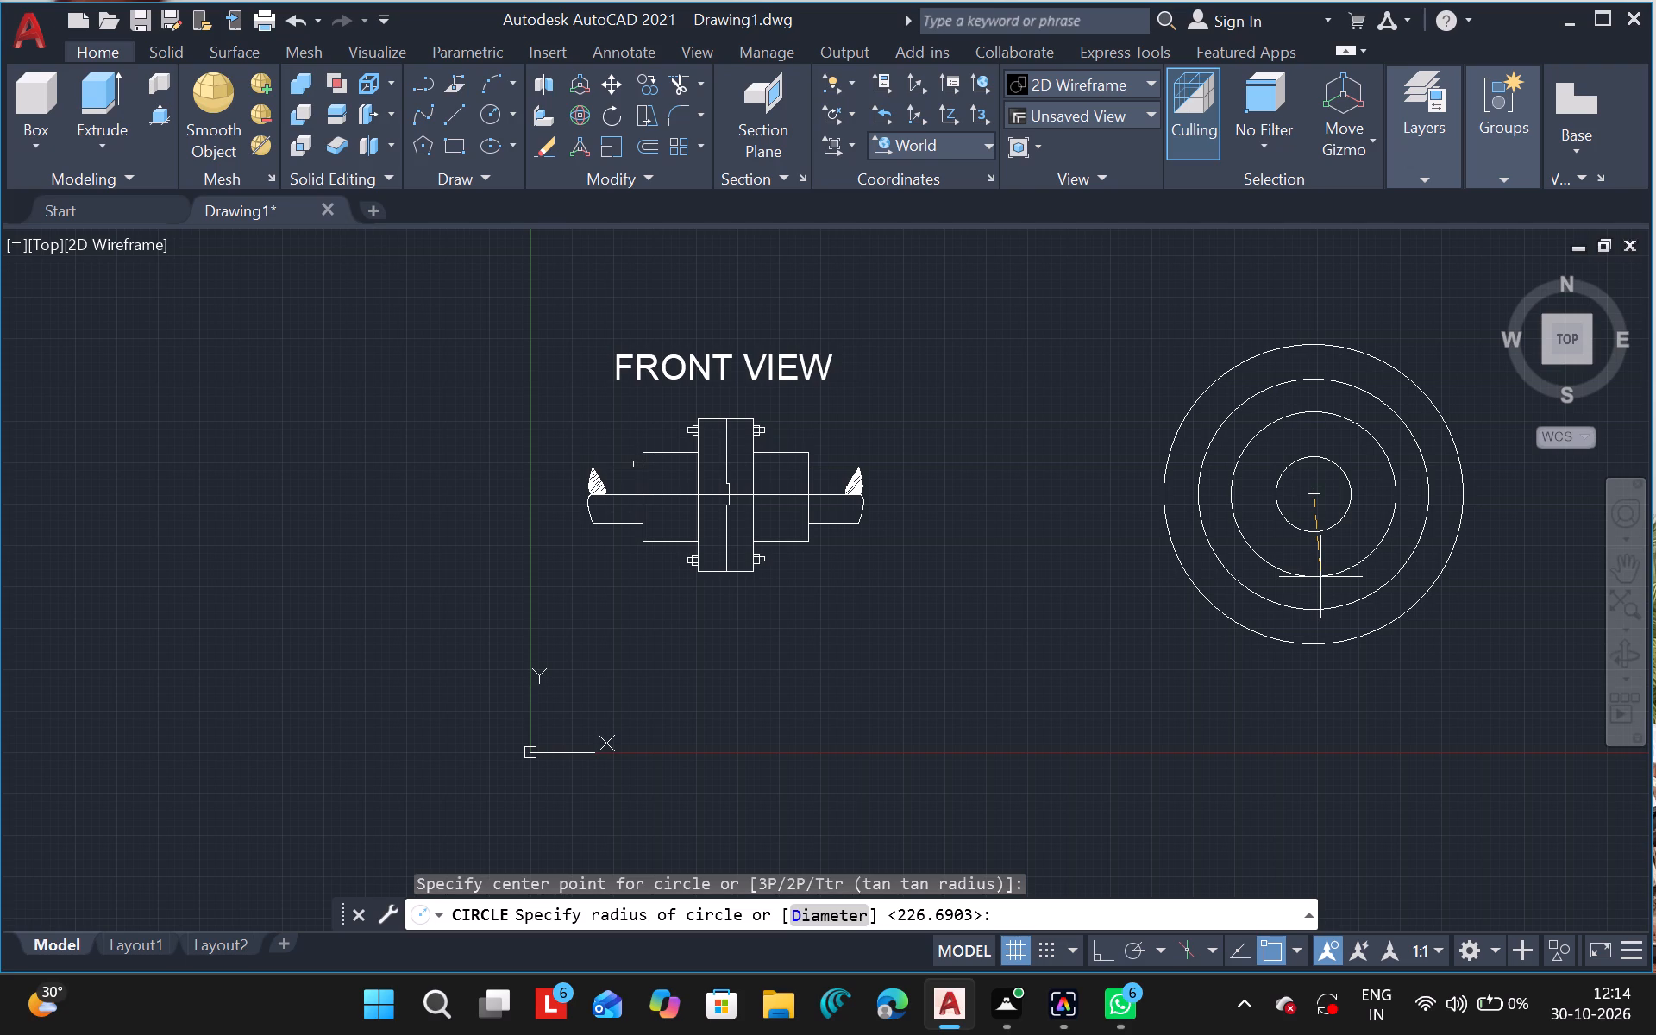
{"action": "left_click", "coordinate": [1320, 577]}
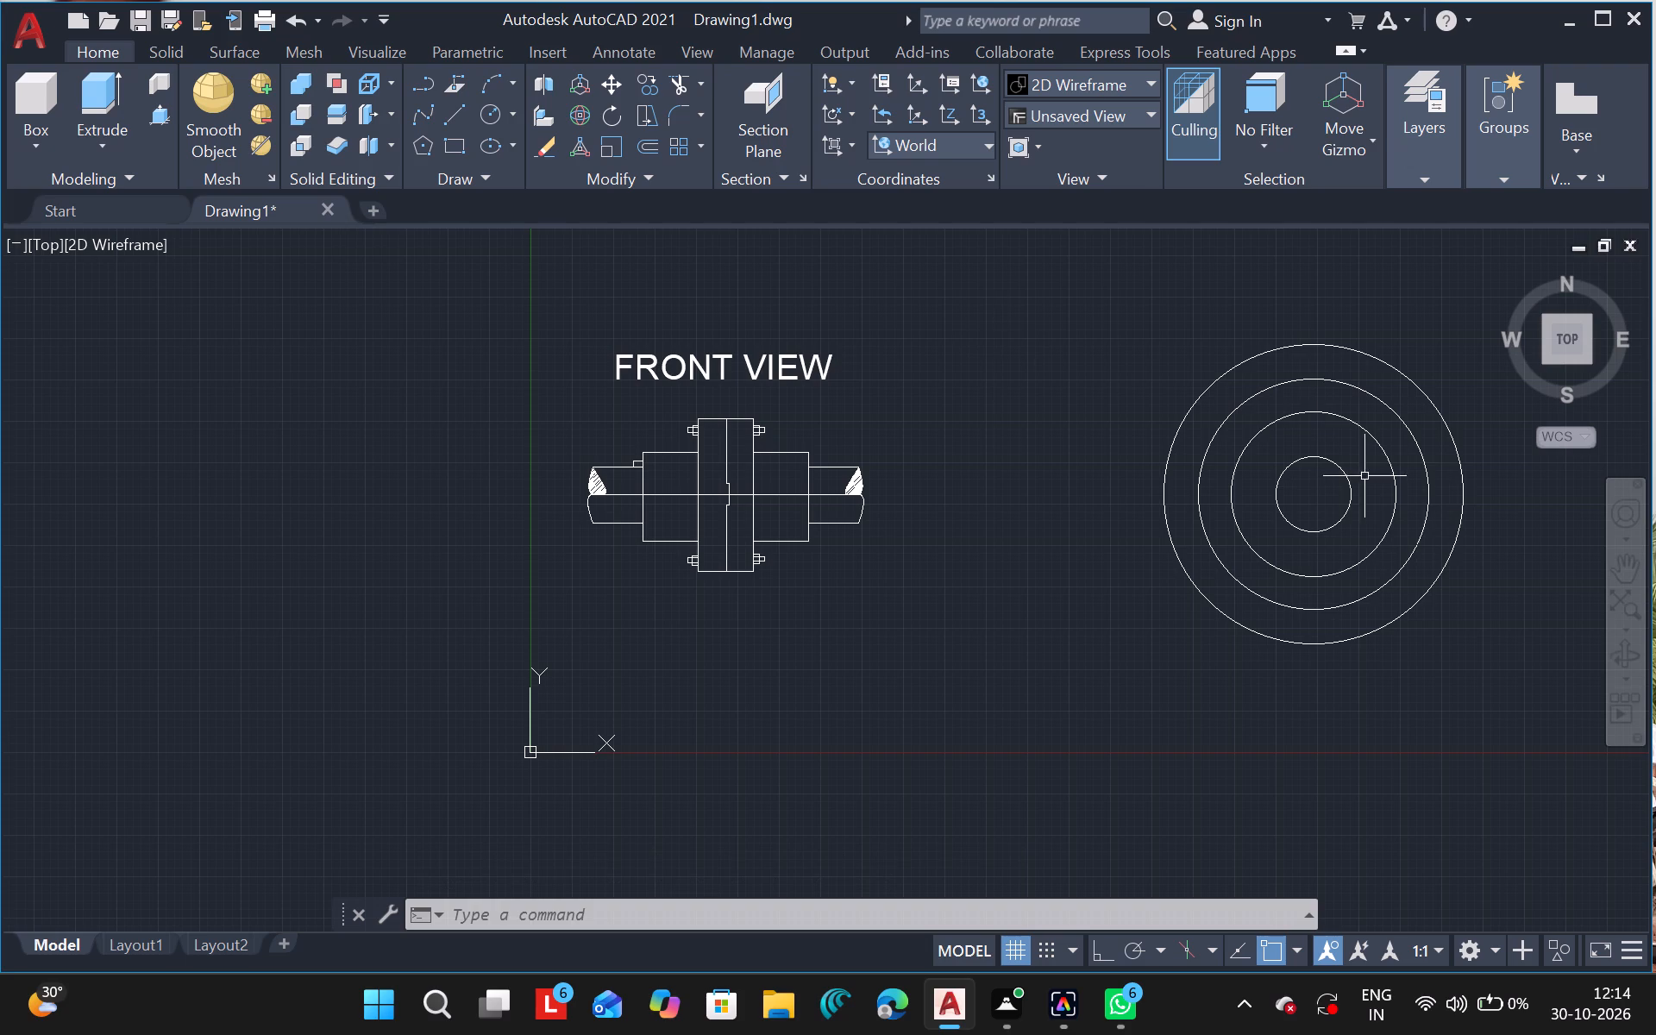
Draw a horizontal centre line about 3900 long from the shaft's right end through the circles' centre to just past the outermost circle.
{"action": "left_click", "coordinate": [455, 112]}
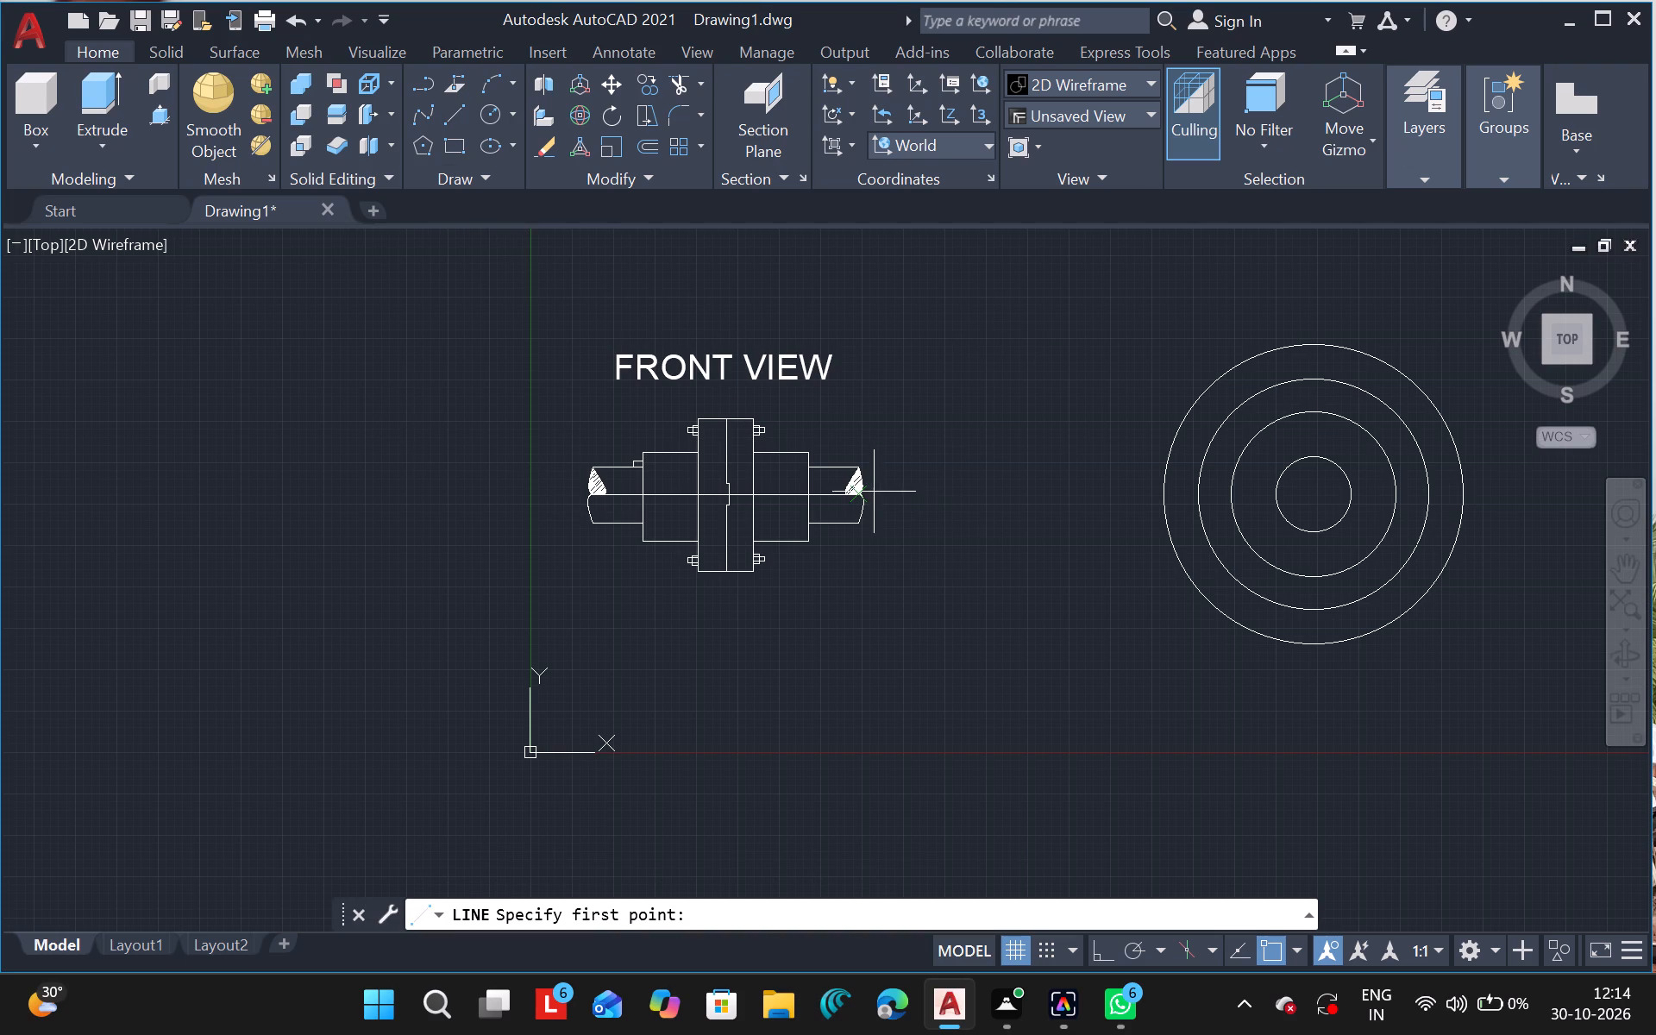
{"action": "left_click_drag", "start_coordinate": [861, 495], "coordinate": [1188, 455]}
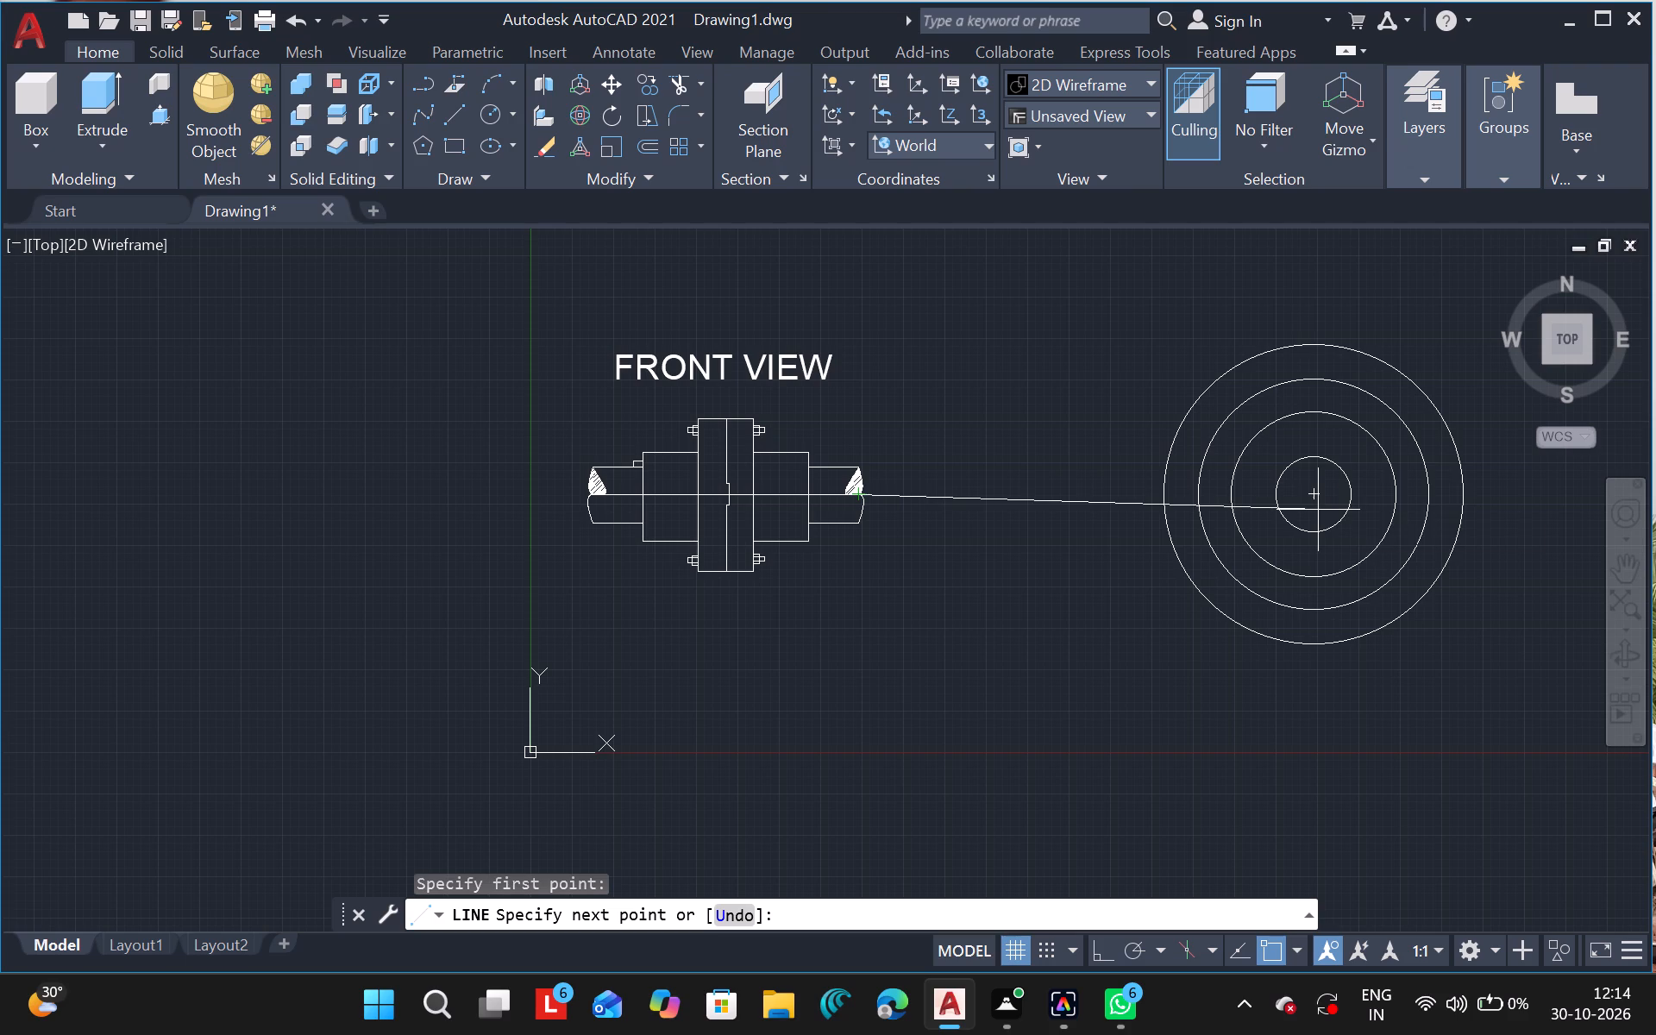
{"action": "left_click", "coordinate": [1512, 488]}
{"action": "key", "text": "Escape"}
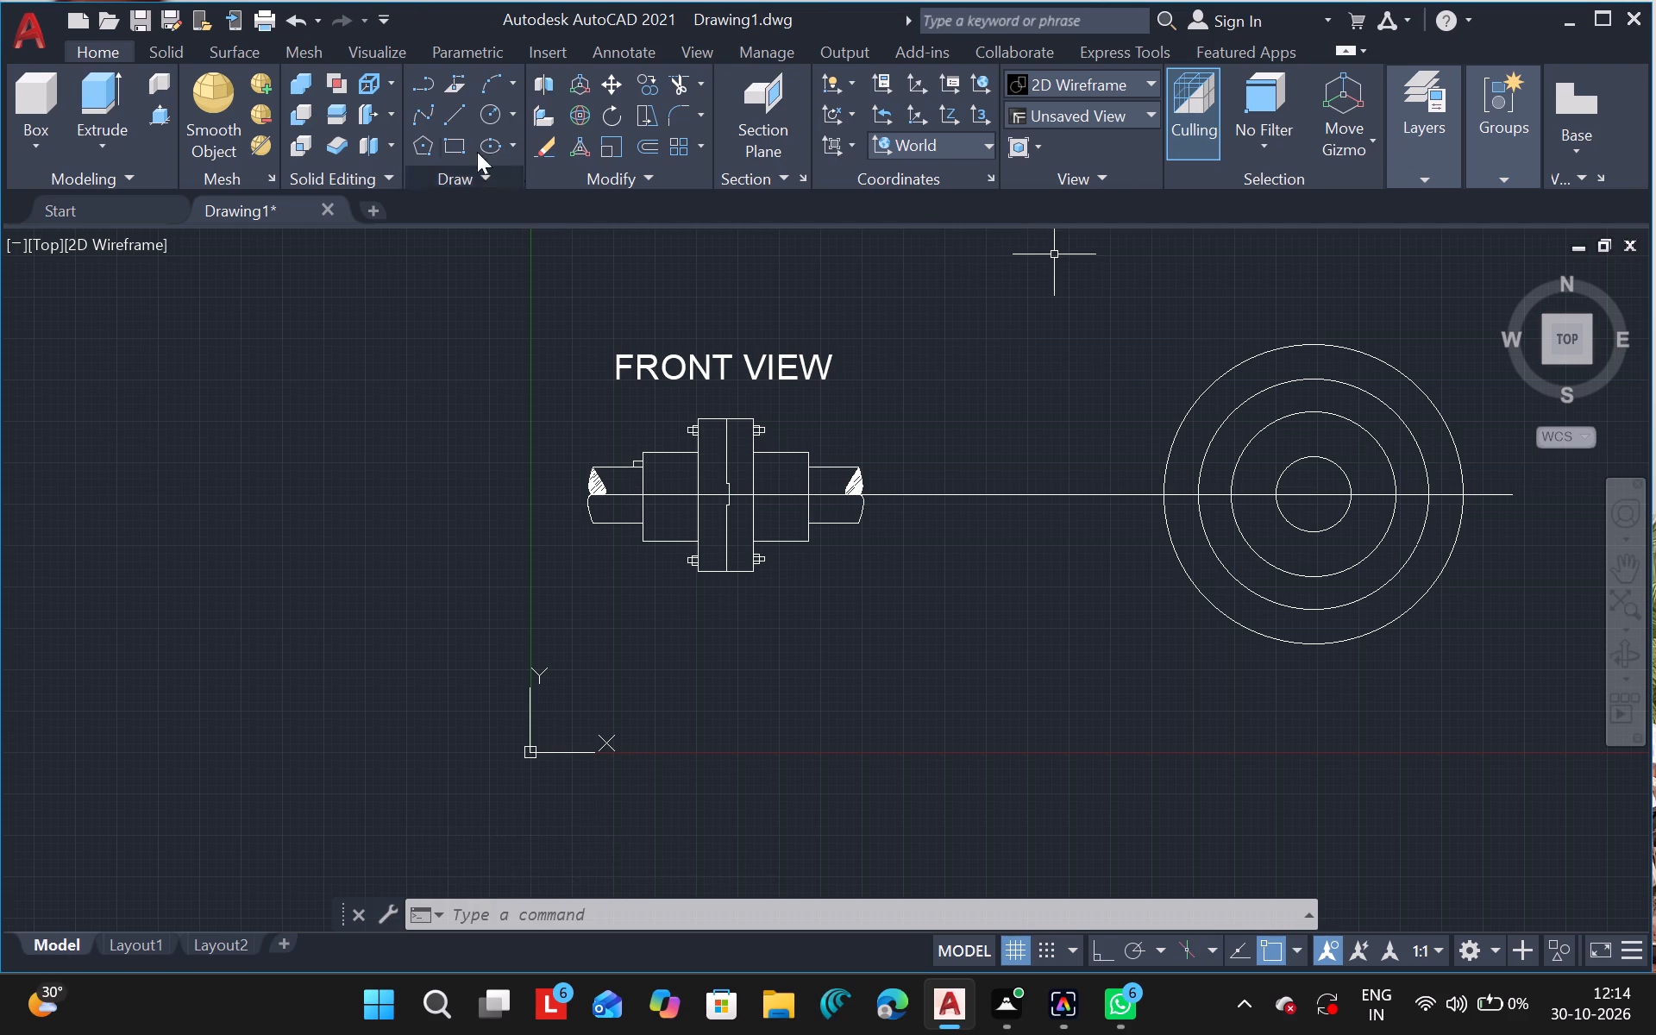
Draw a vertical centre line through the circles as two lines from their common centre, extending past the outermost circle below and above.
{"action": "left_click", "coordinate": [449, 123]}
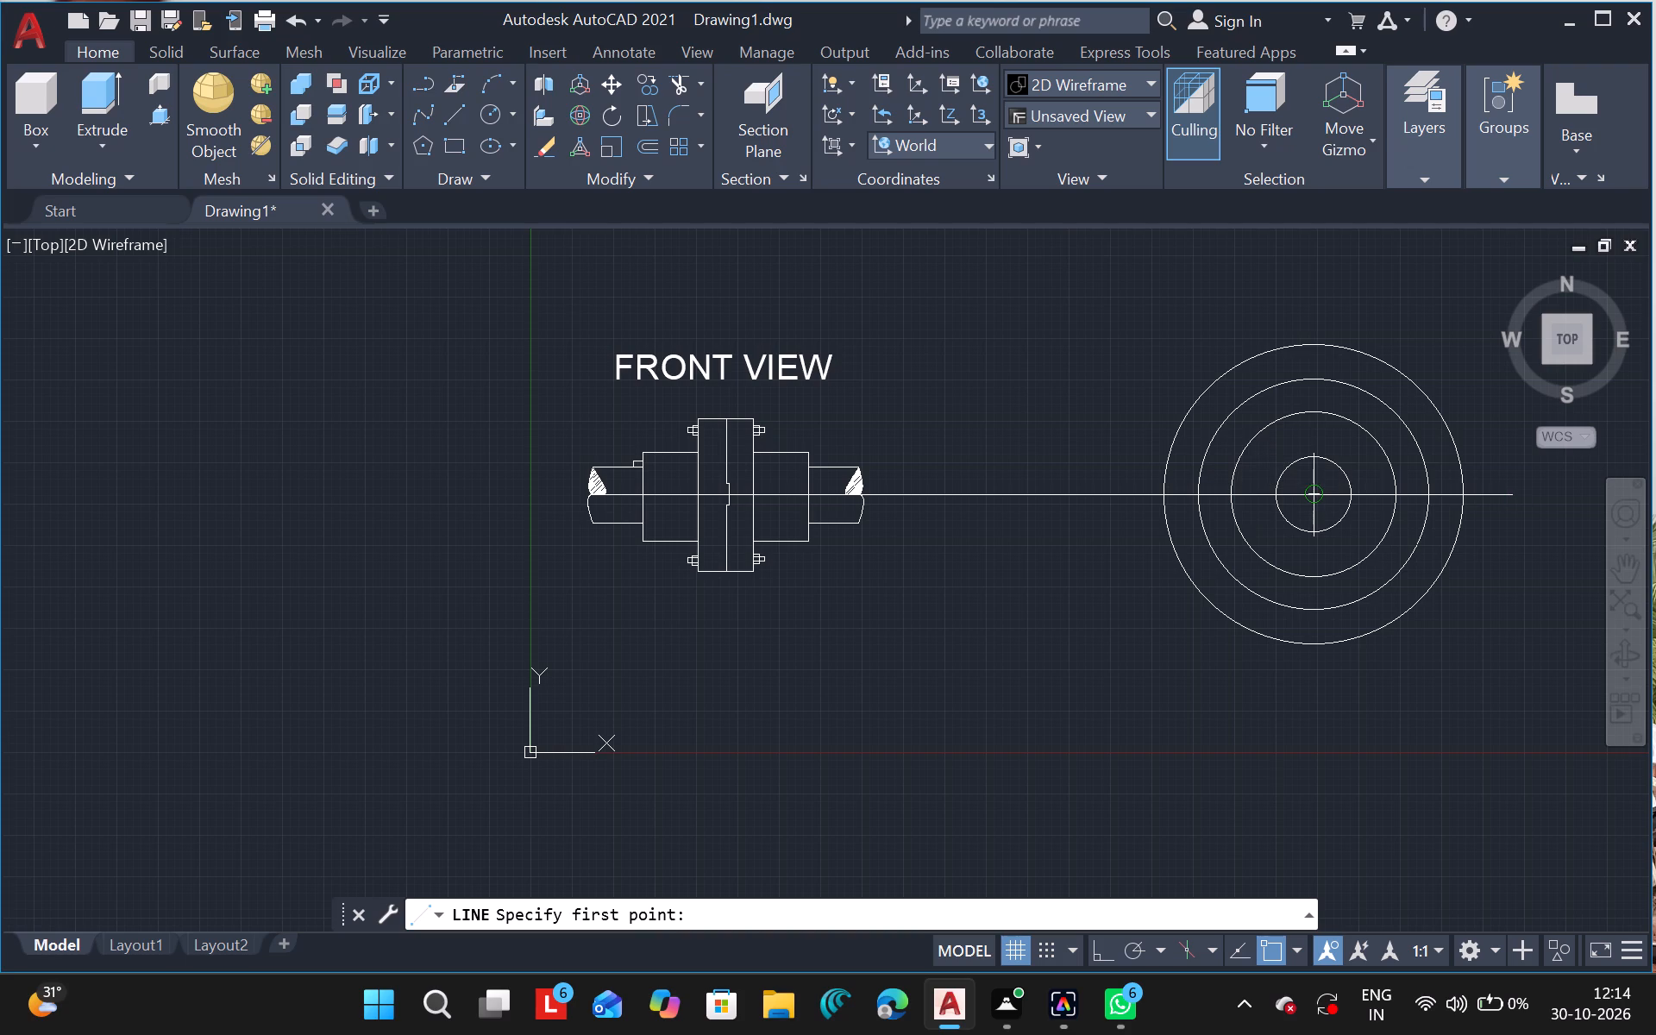
{"action": "left_click_drag", "start_coordinate": [1314, 493], "coordinate": [1332, 624]}
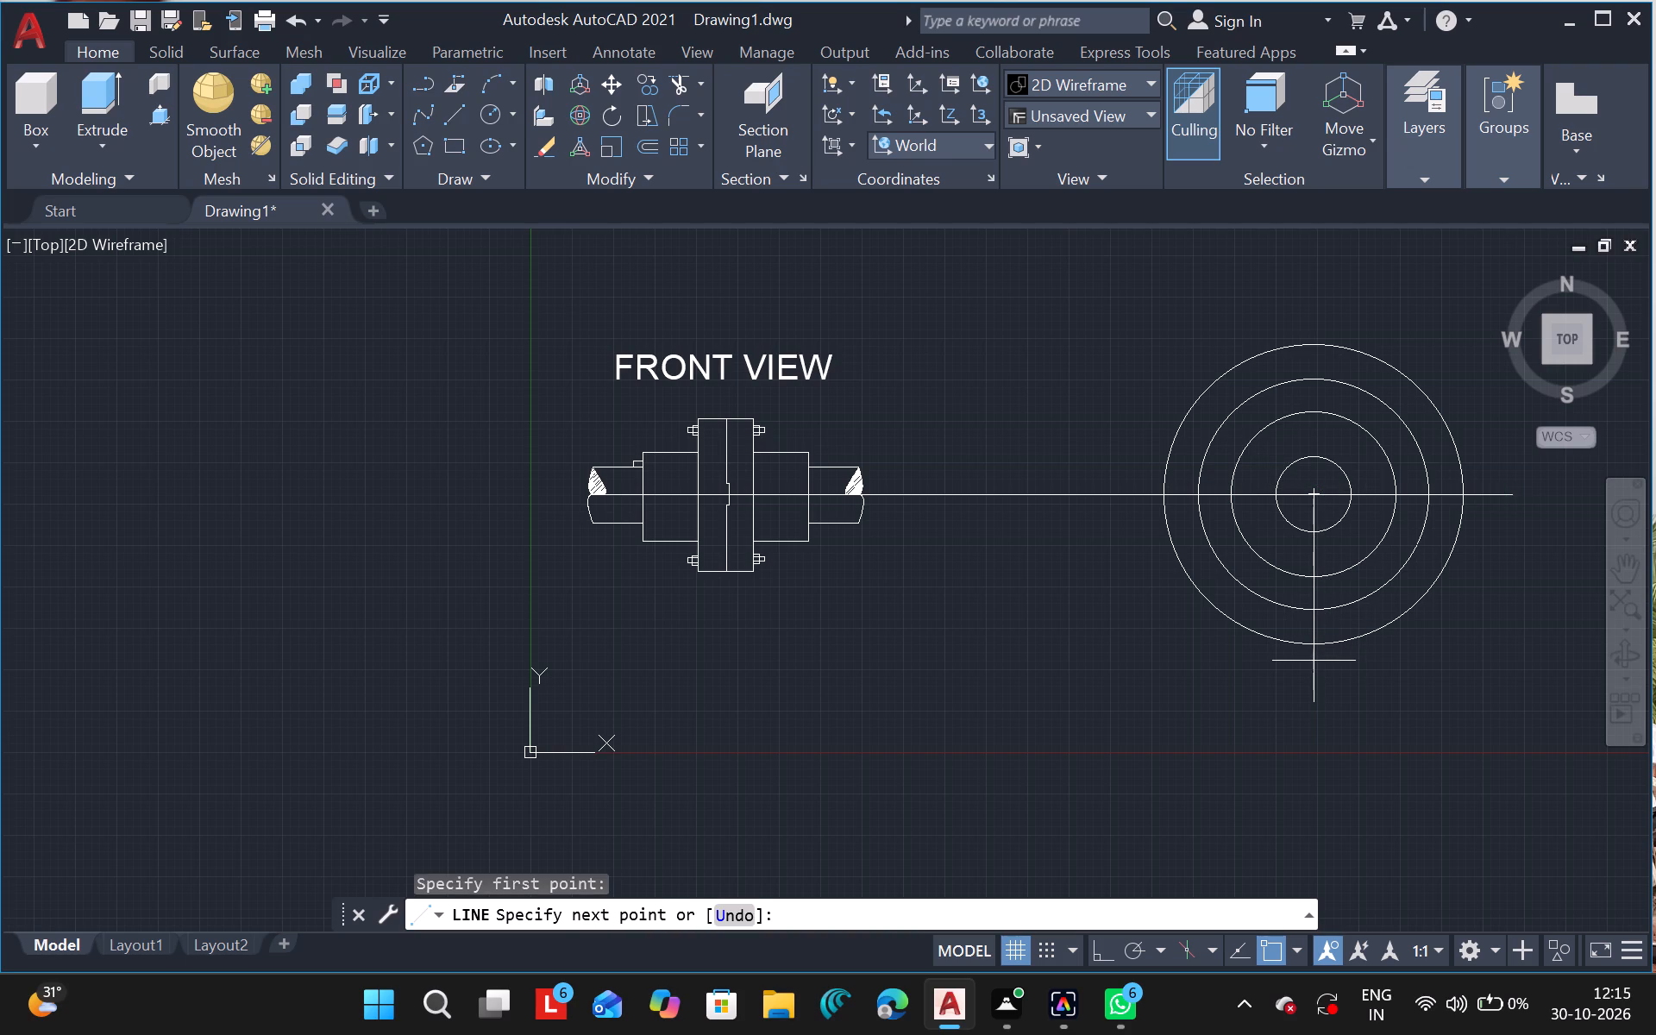
{"action": "left_click", "coordinate": [1314, 731]}
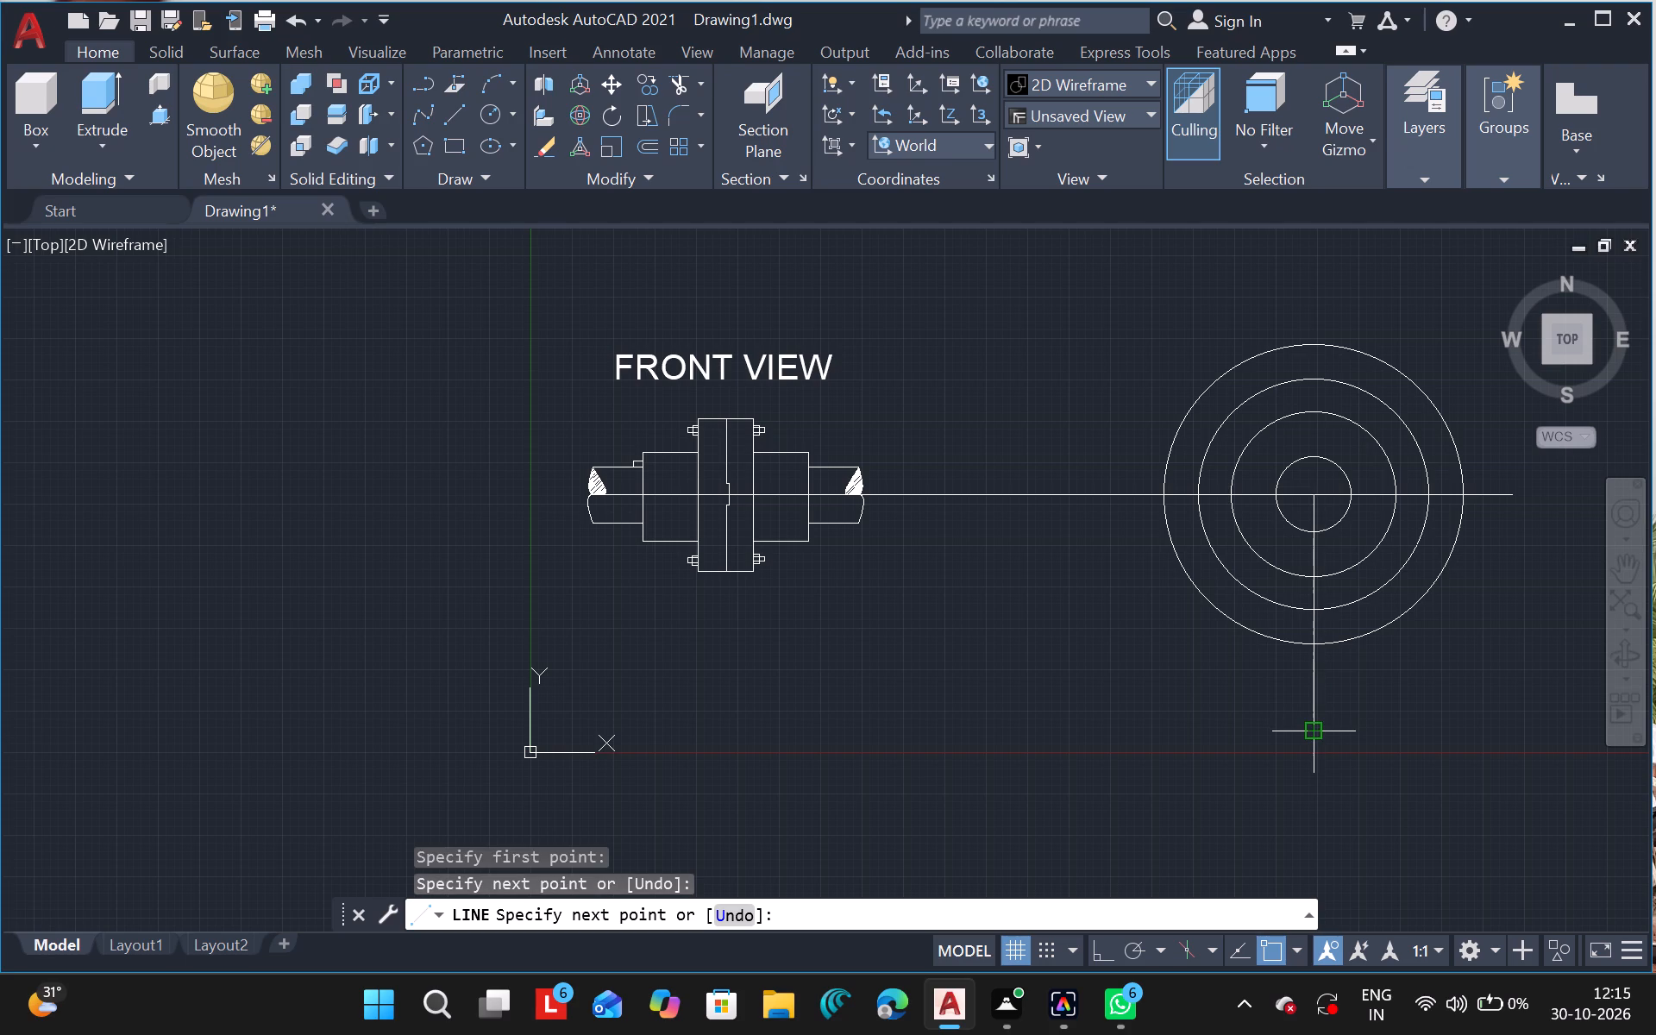
{"action": "key", "text": "Escape"}
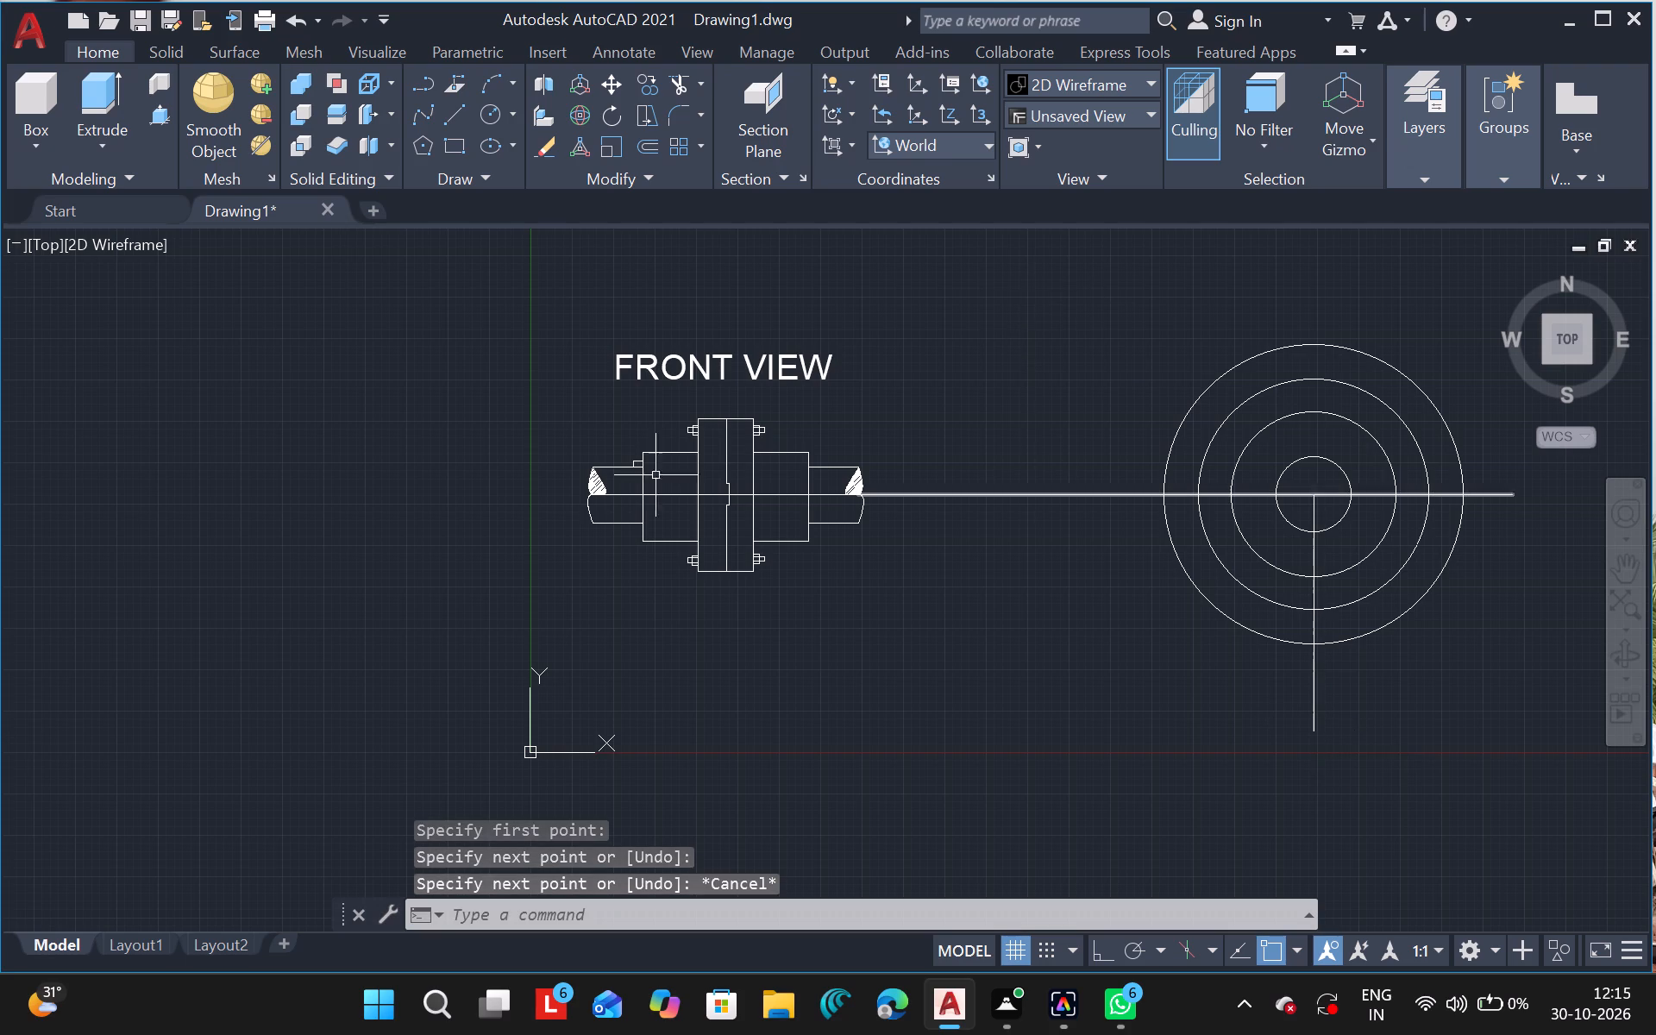
{"action": "left_click", "coordinate": [453, 111]}
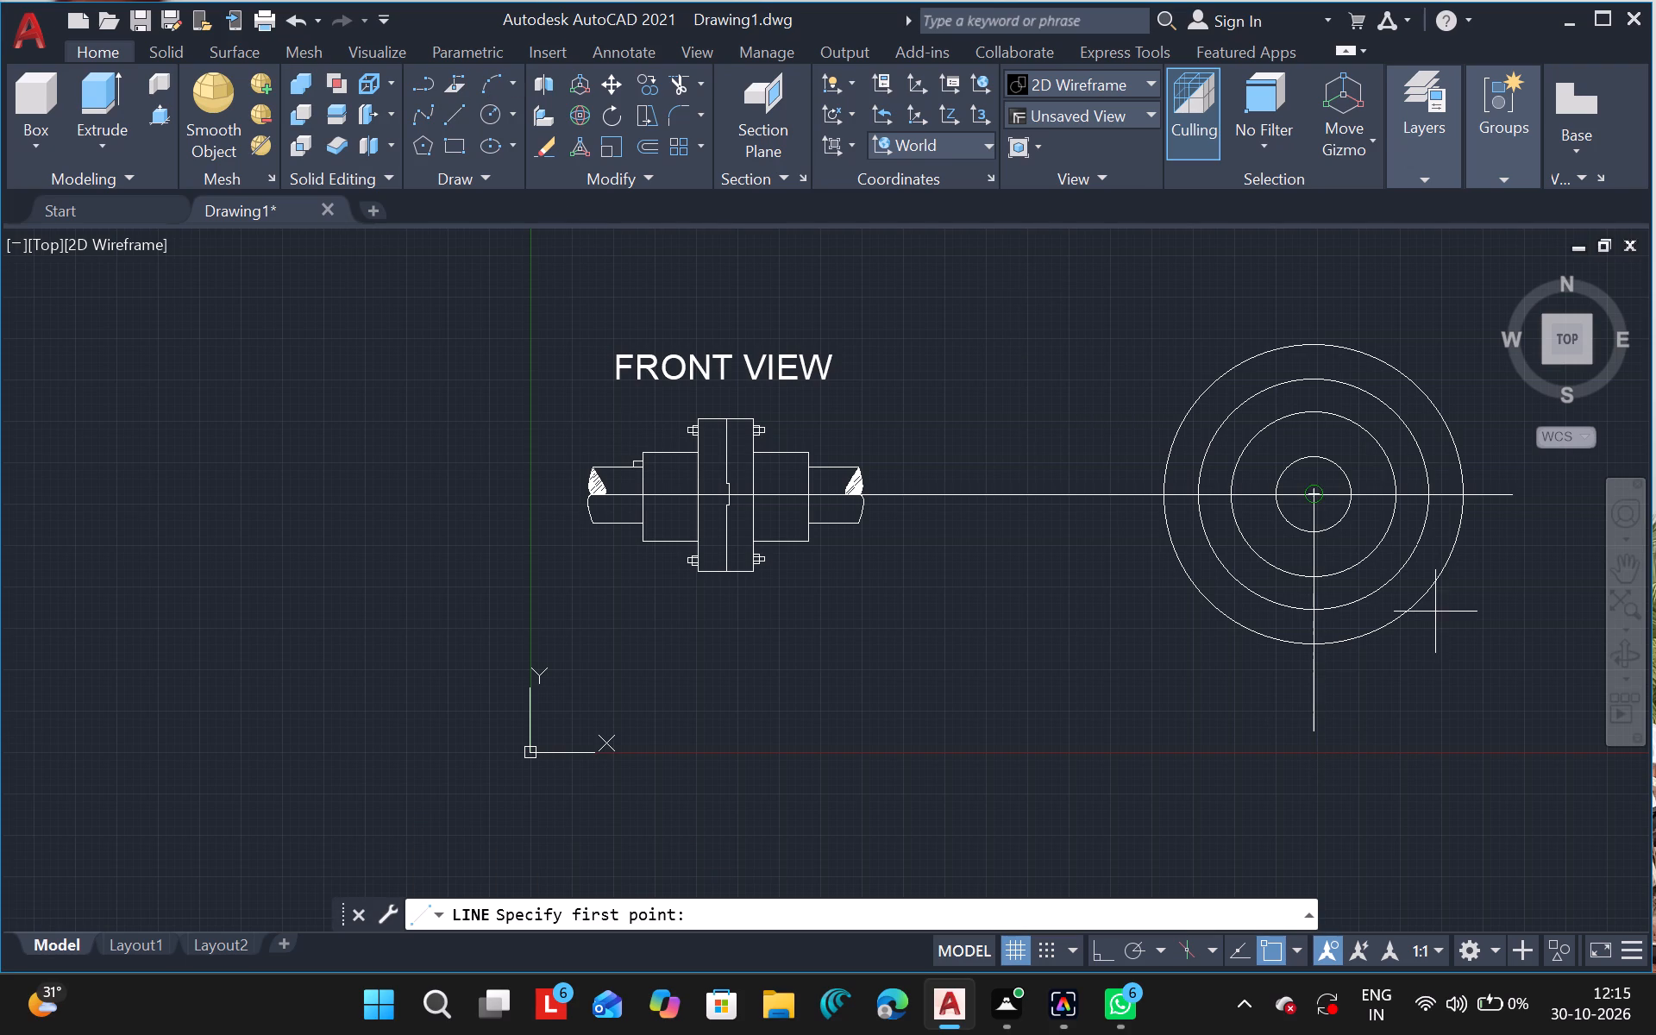
{"action": "left_click_drag", "start_coordinate": [1311, 495], "coordinate": [1259, 297]}
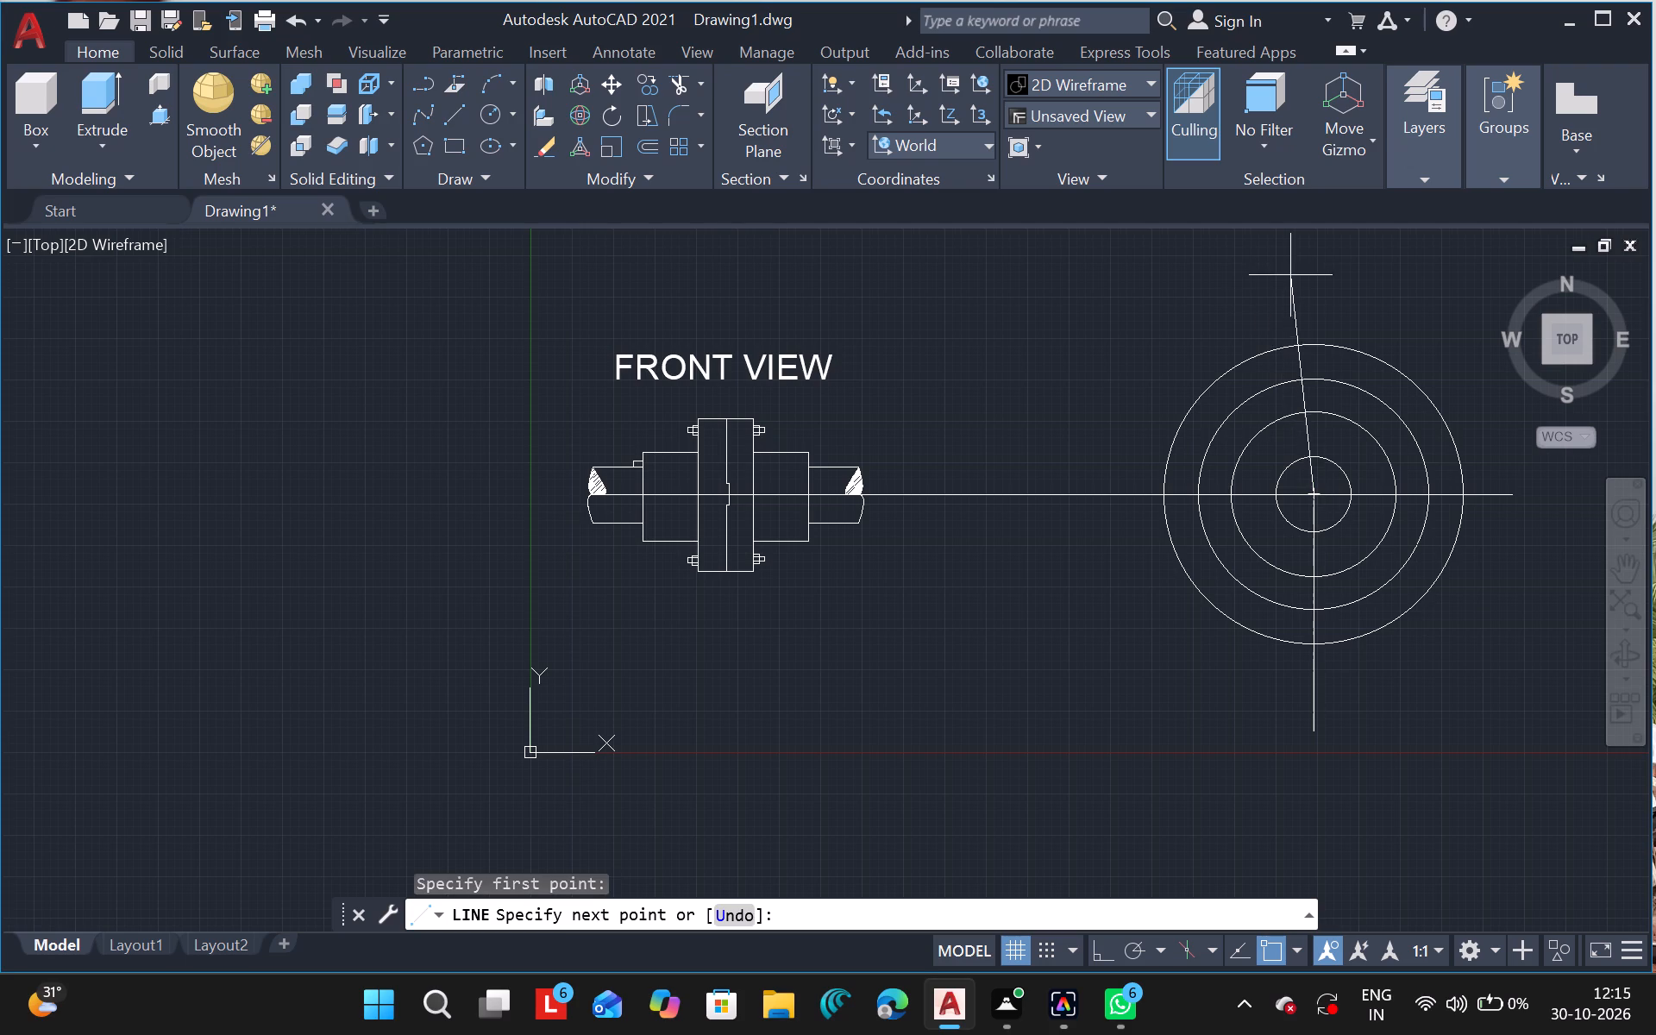
{"action": "left_click", "coordinate": [1311, 279]}
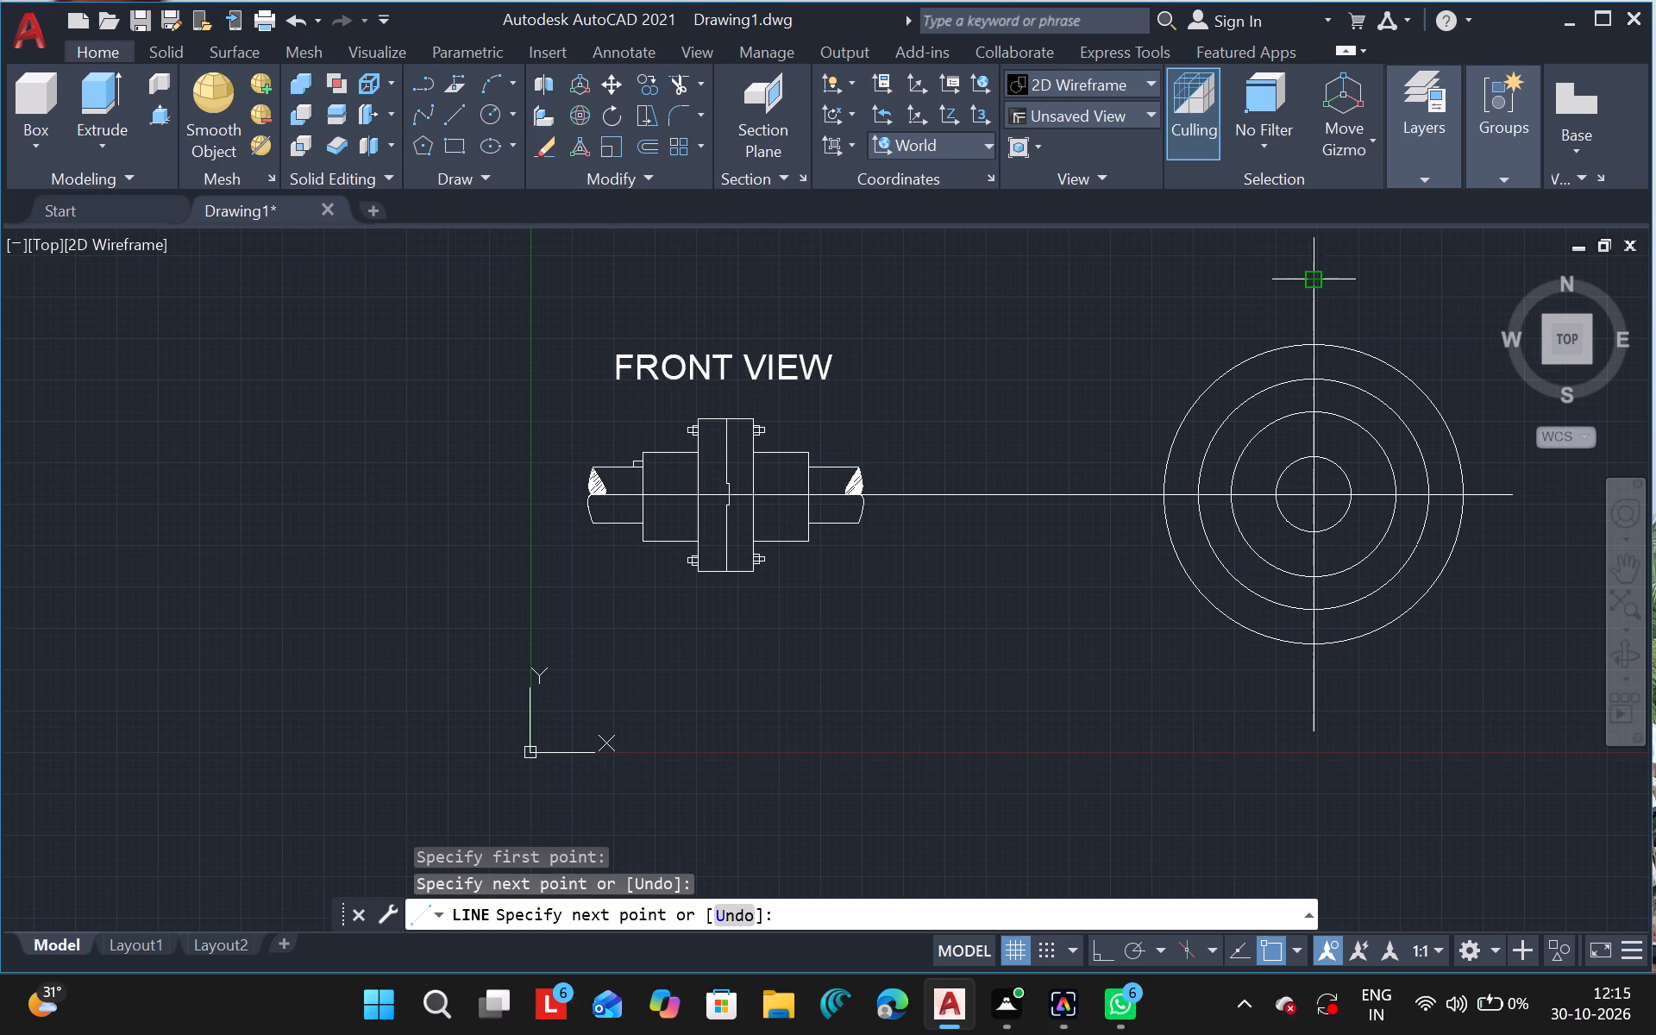
{"action": "key", "text": "Escape"}
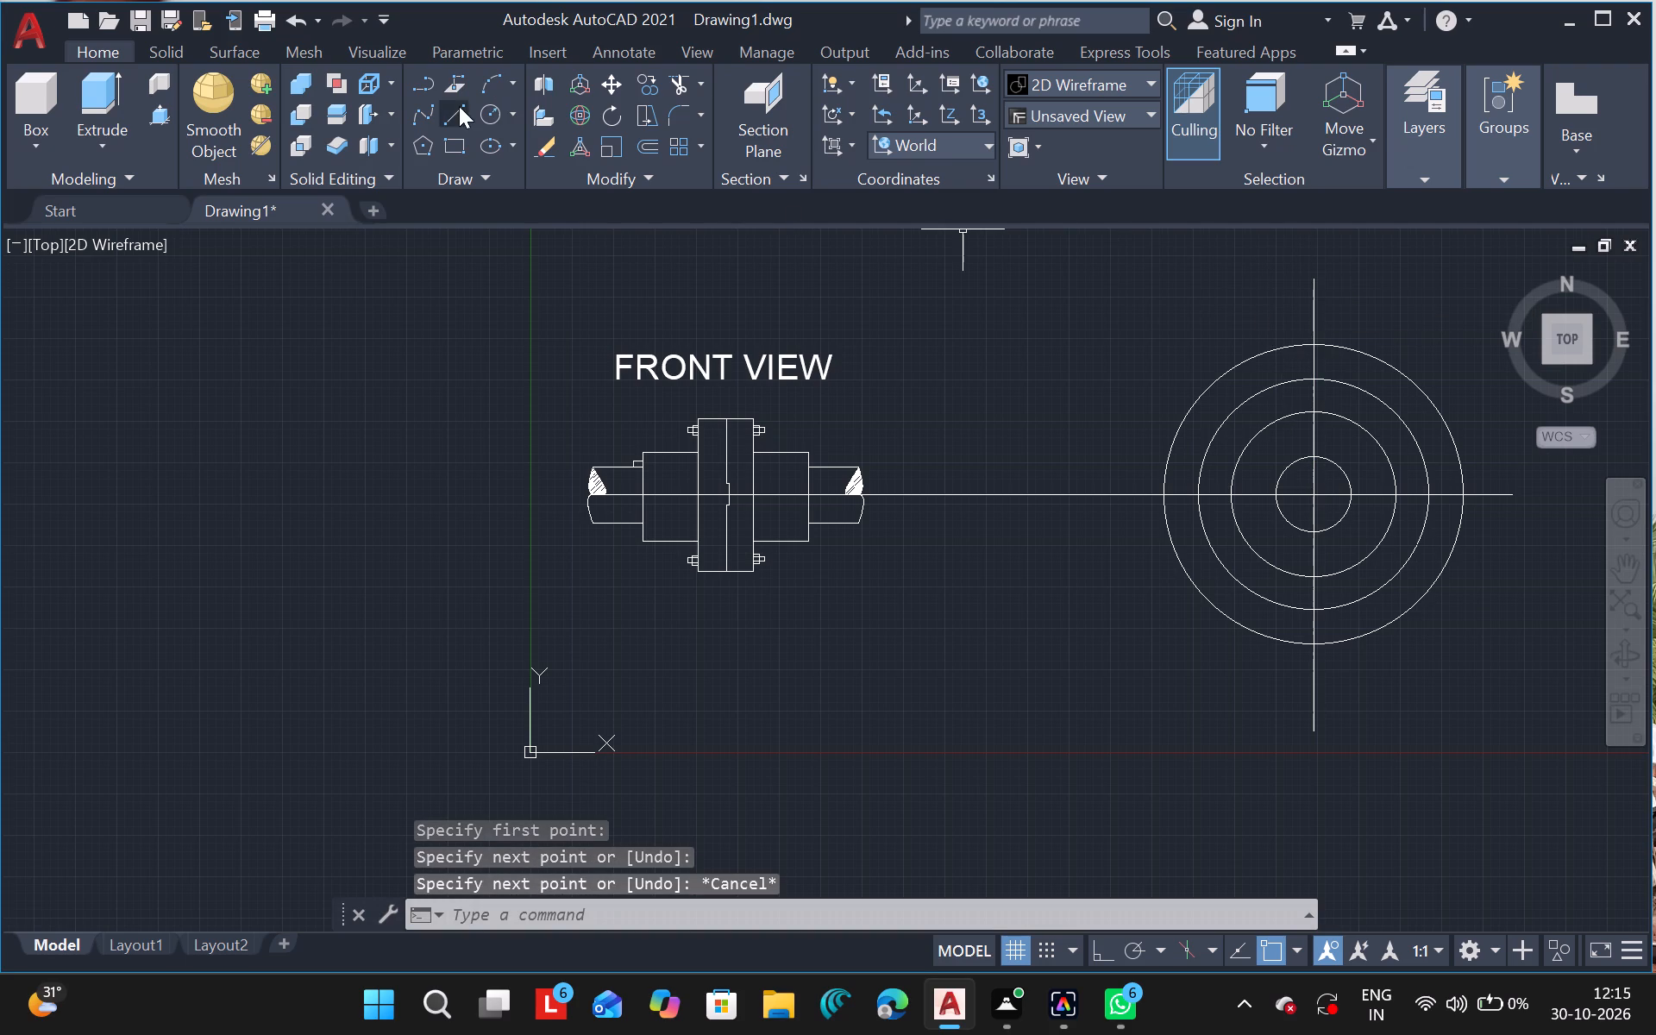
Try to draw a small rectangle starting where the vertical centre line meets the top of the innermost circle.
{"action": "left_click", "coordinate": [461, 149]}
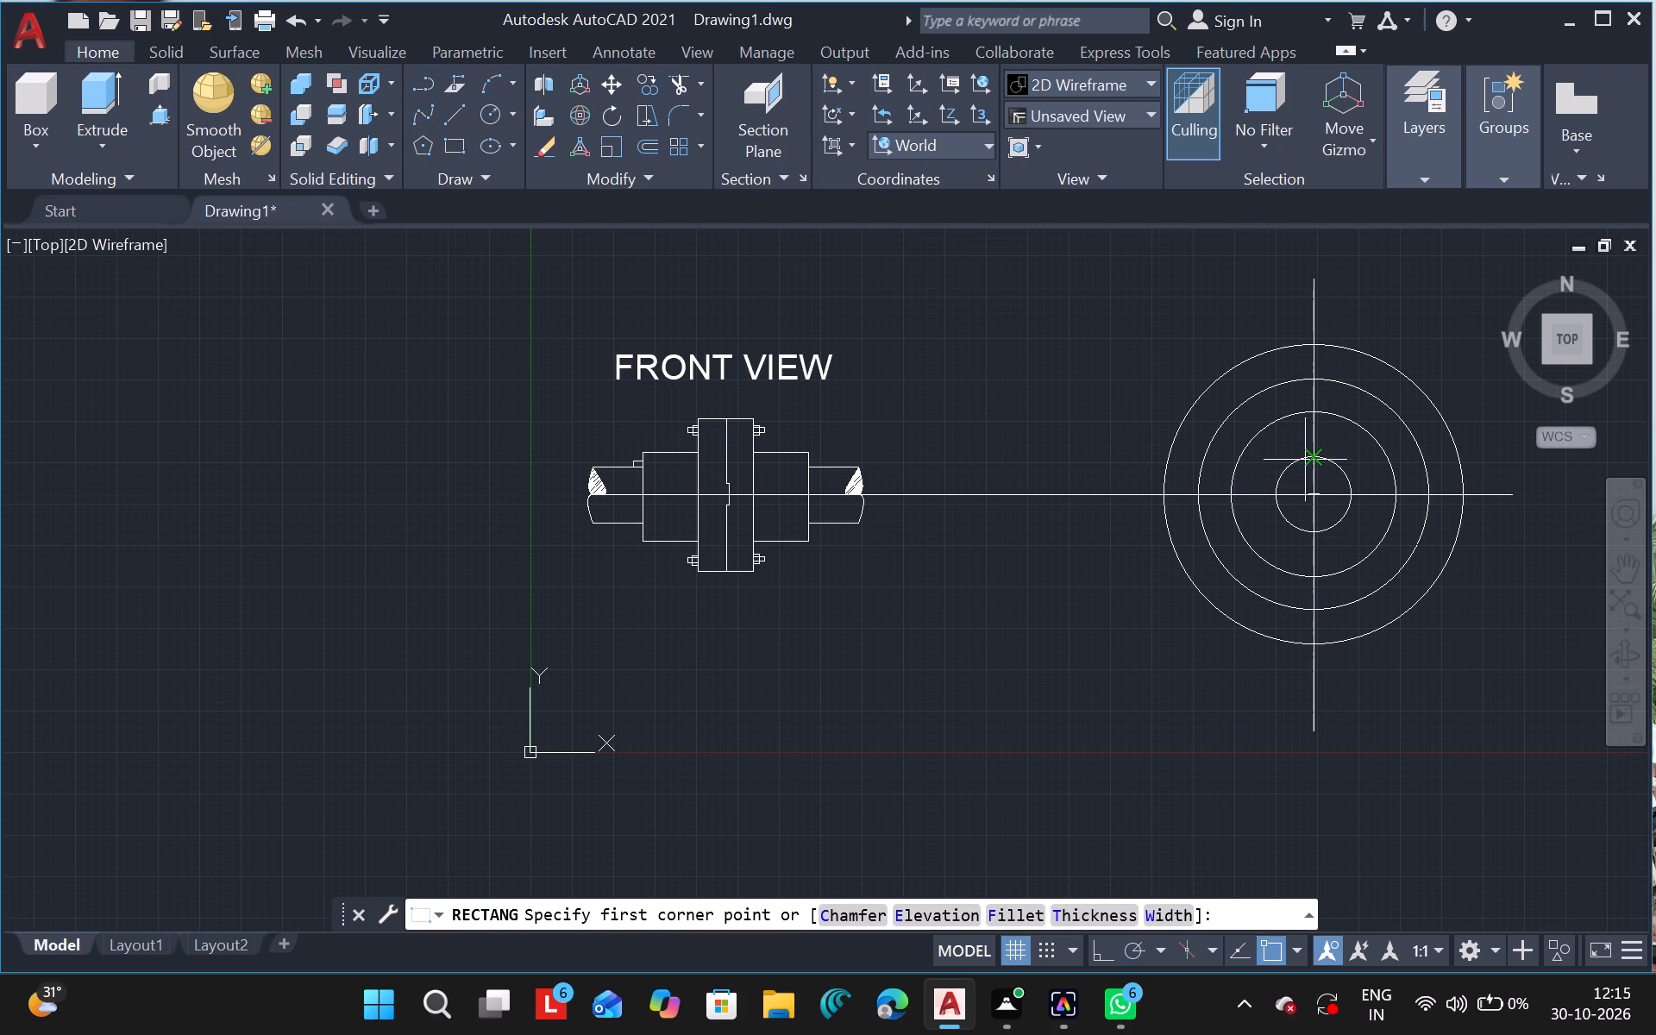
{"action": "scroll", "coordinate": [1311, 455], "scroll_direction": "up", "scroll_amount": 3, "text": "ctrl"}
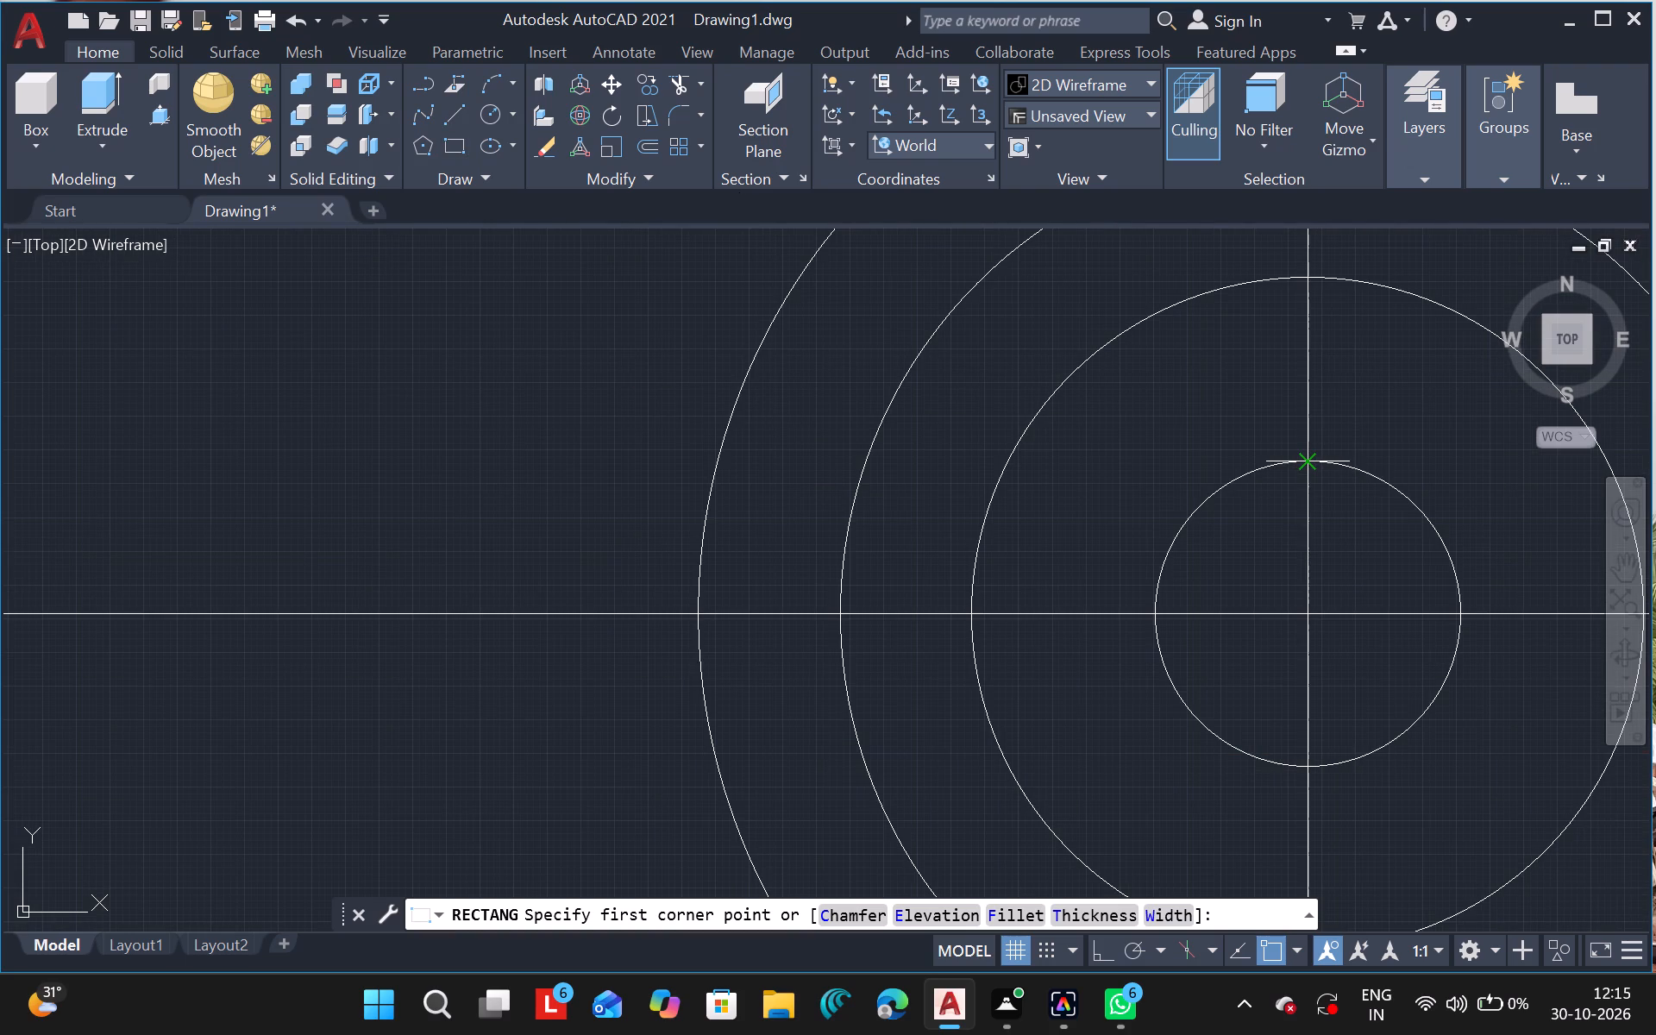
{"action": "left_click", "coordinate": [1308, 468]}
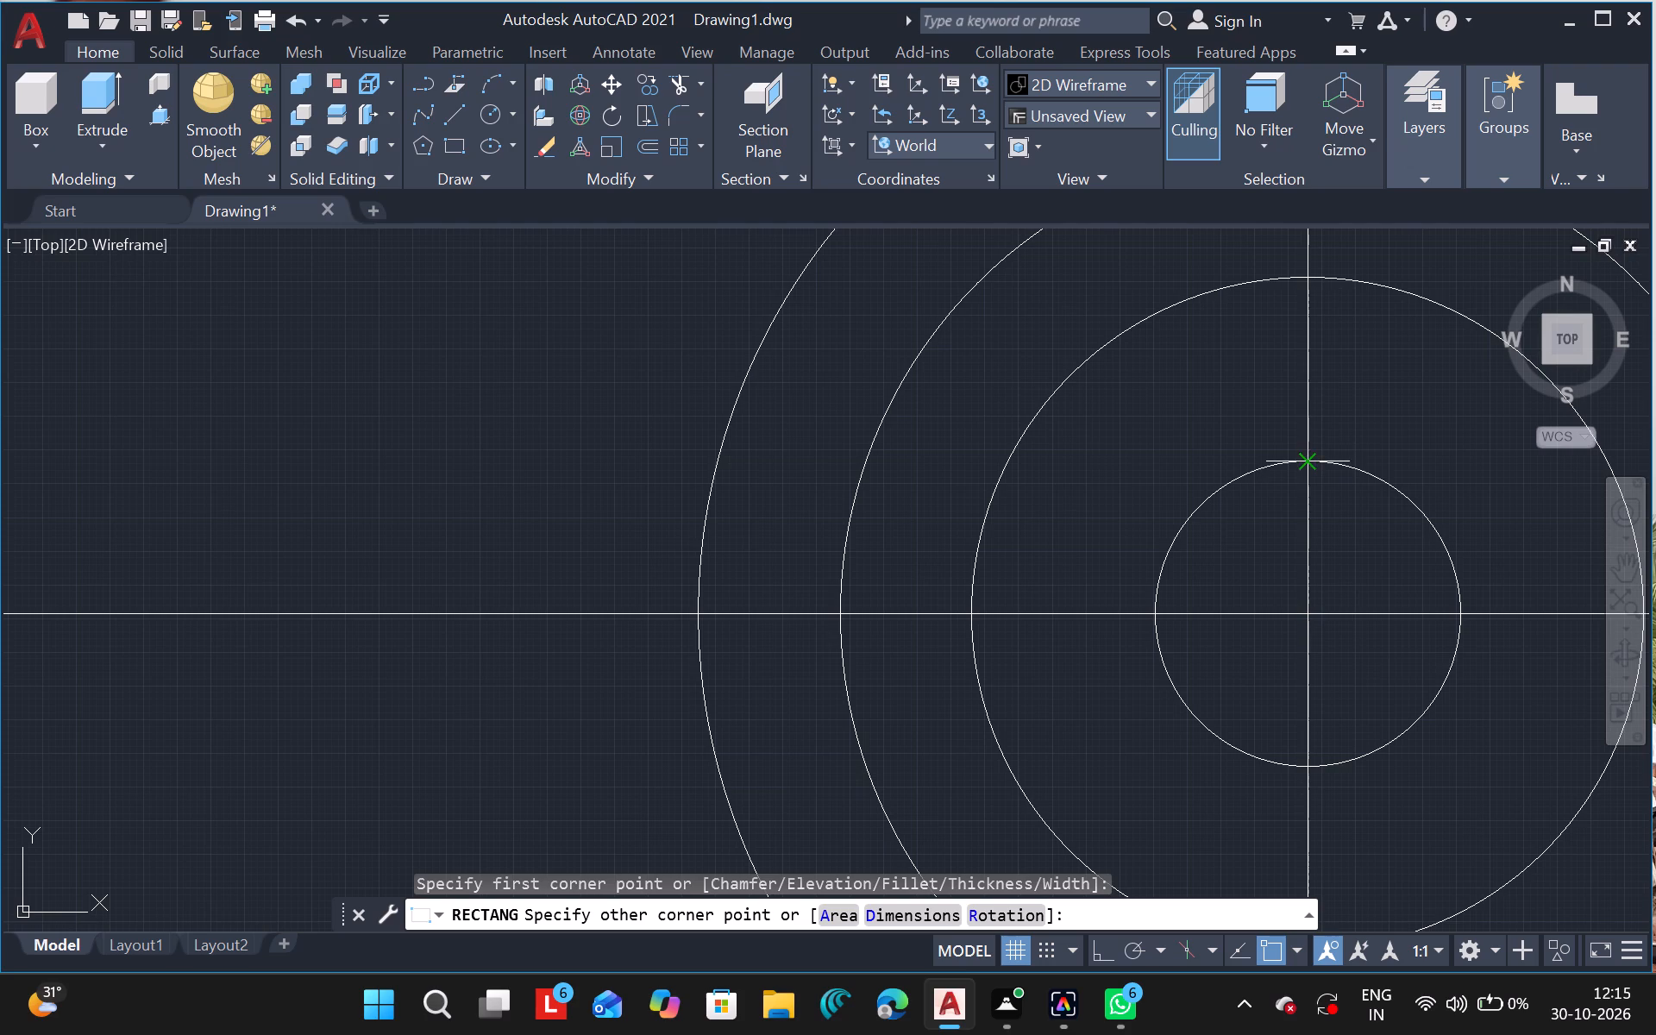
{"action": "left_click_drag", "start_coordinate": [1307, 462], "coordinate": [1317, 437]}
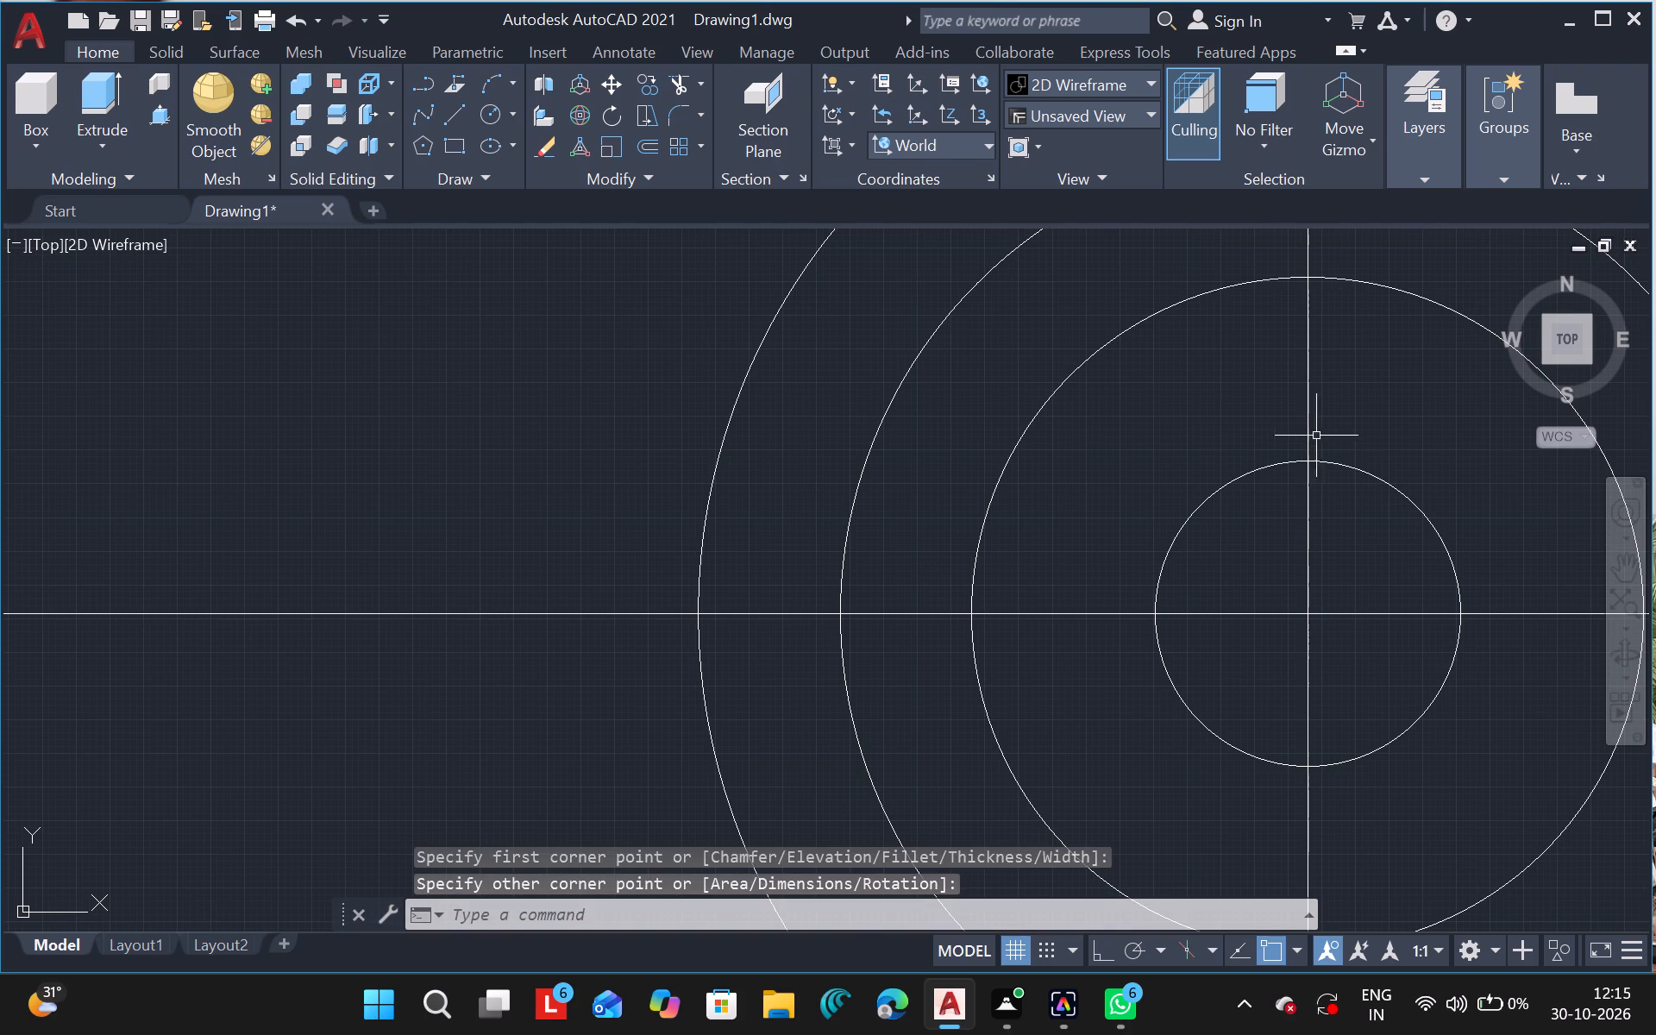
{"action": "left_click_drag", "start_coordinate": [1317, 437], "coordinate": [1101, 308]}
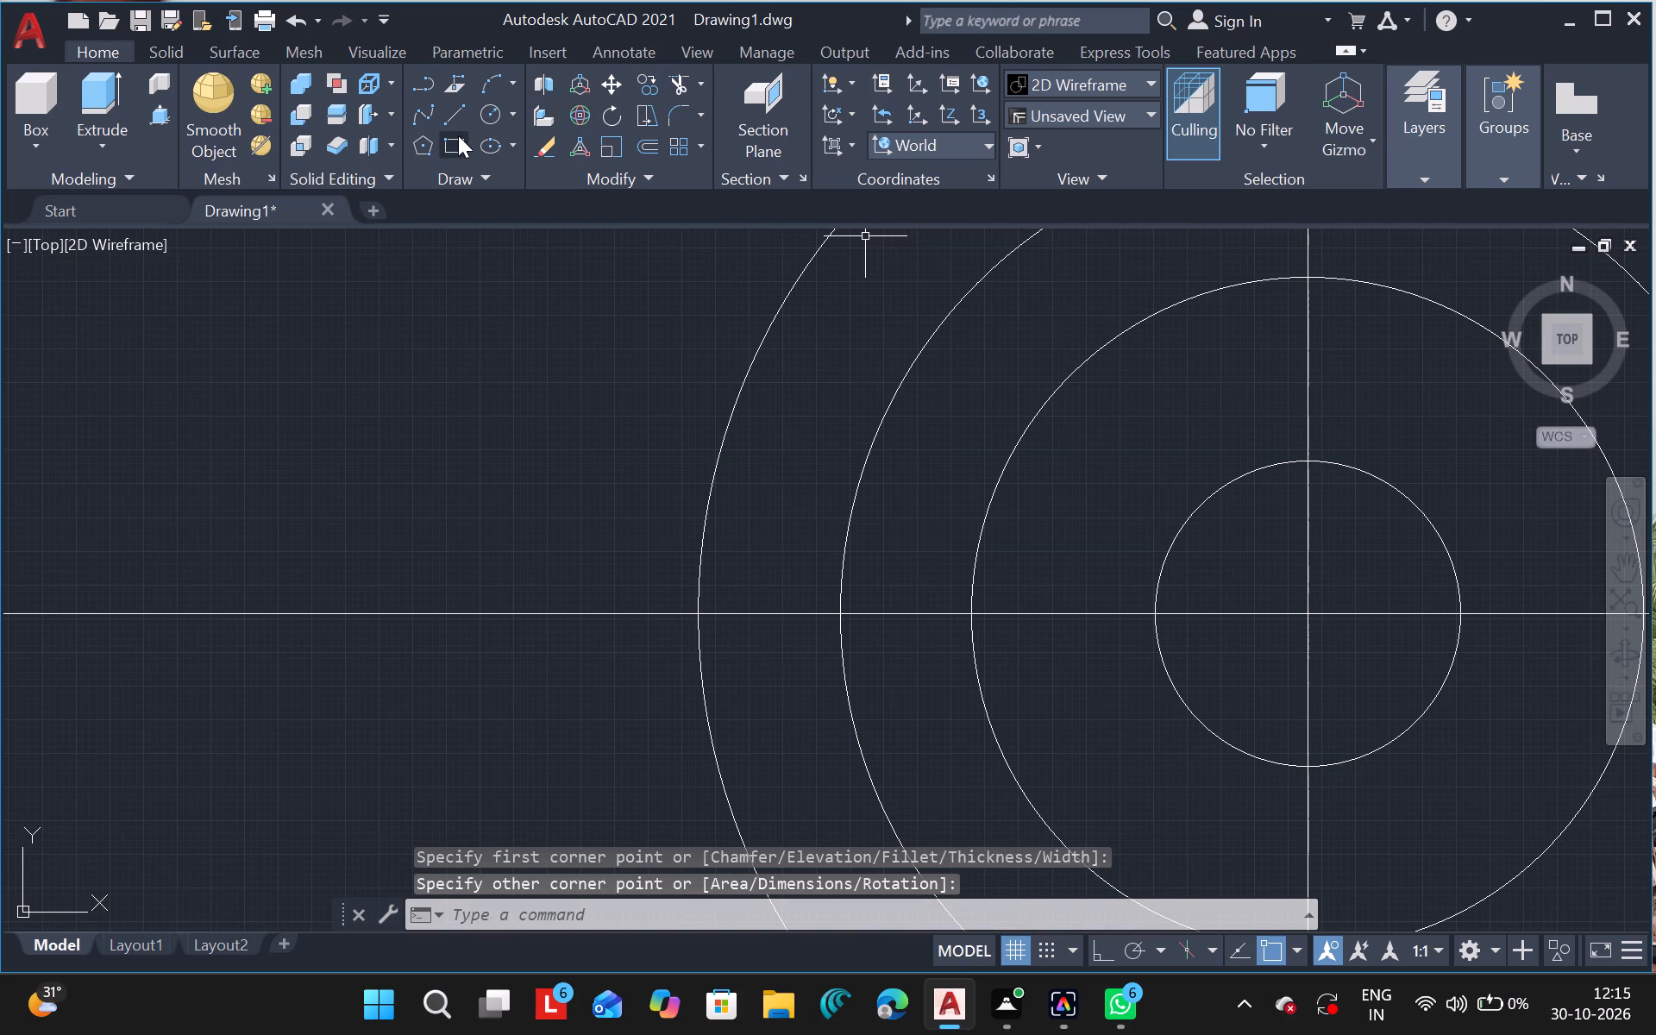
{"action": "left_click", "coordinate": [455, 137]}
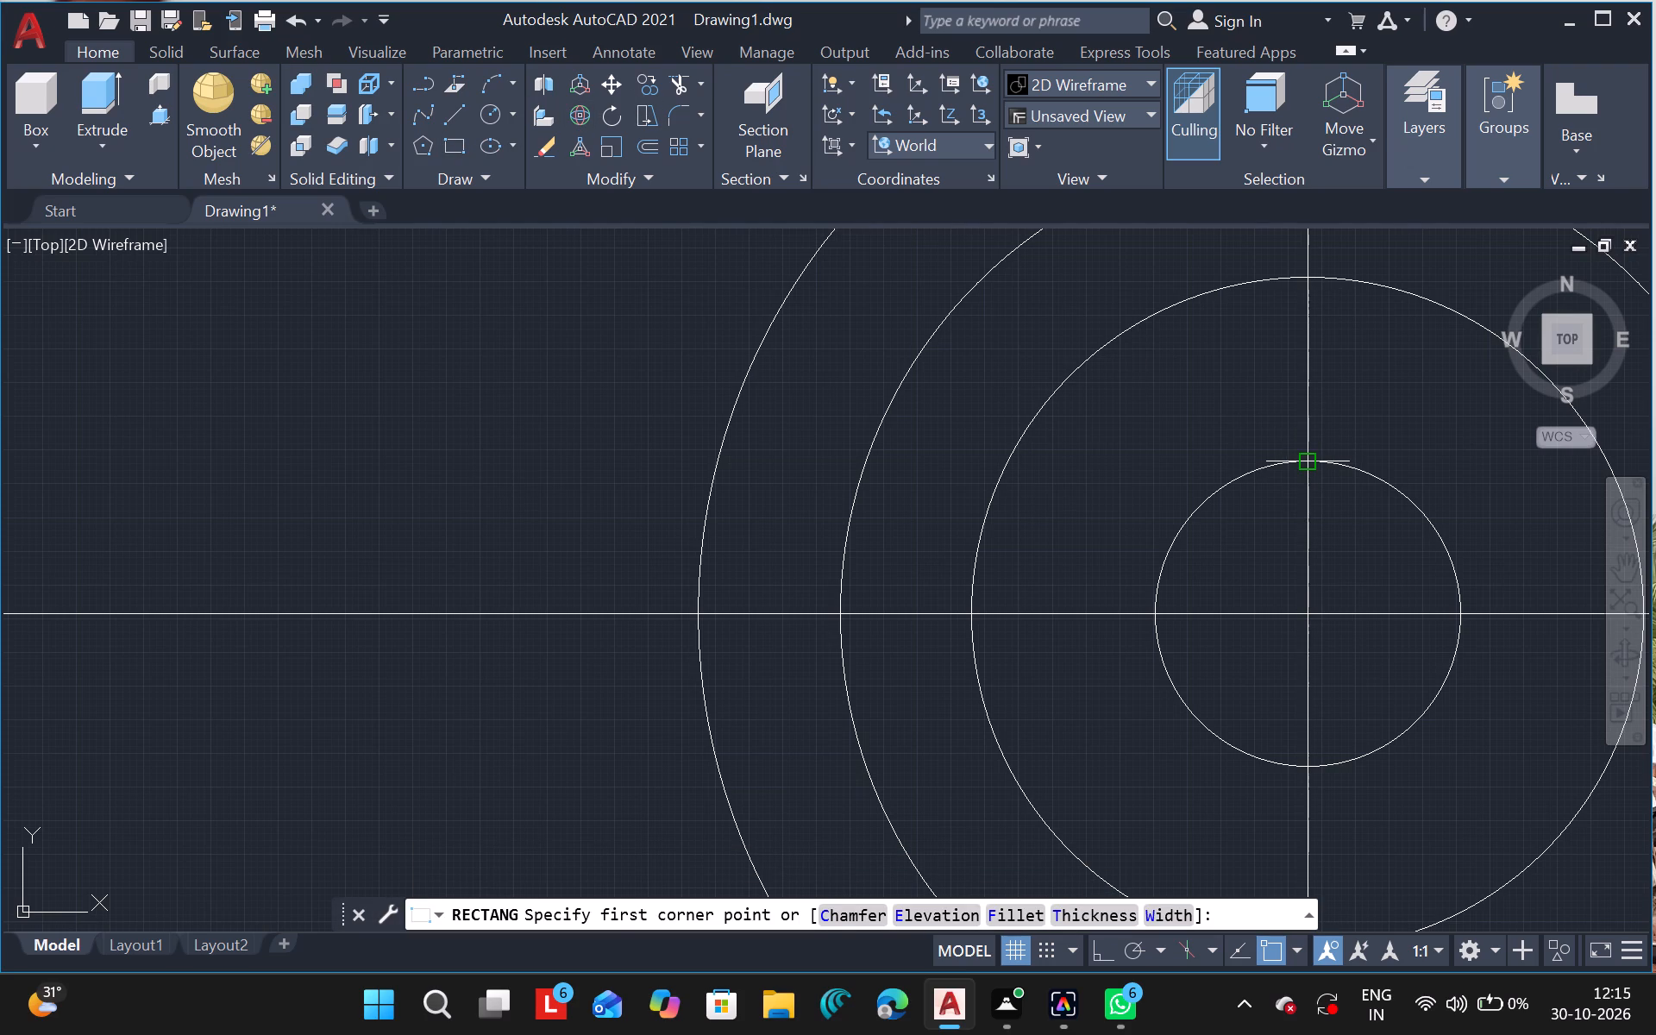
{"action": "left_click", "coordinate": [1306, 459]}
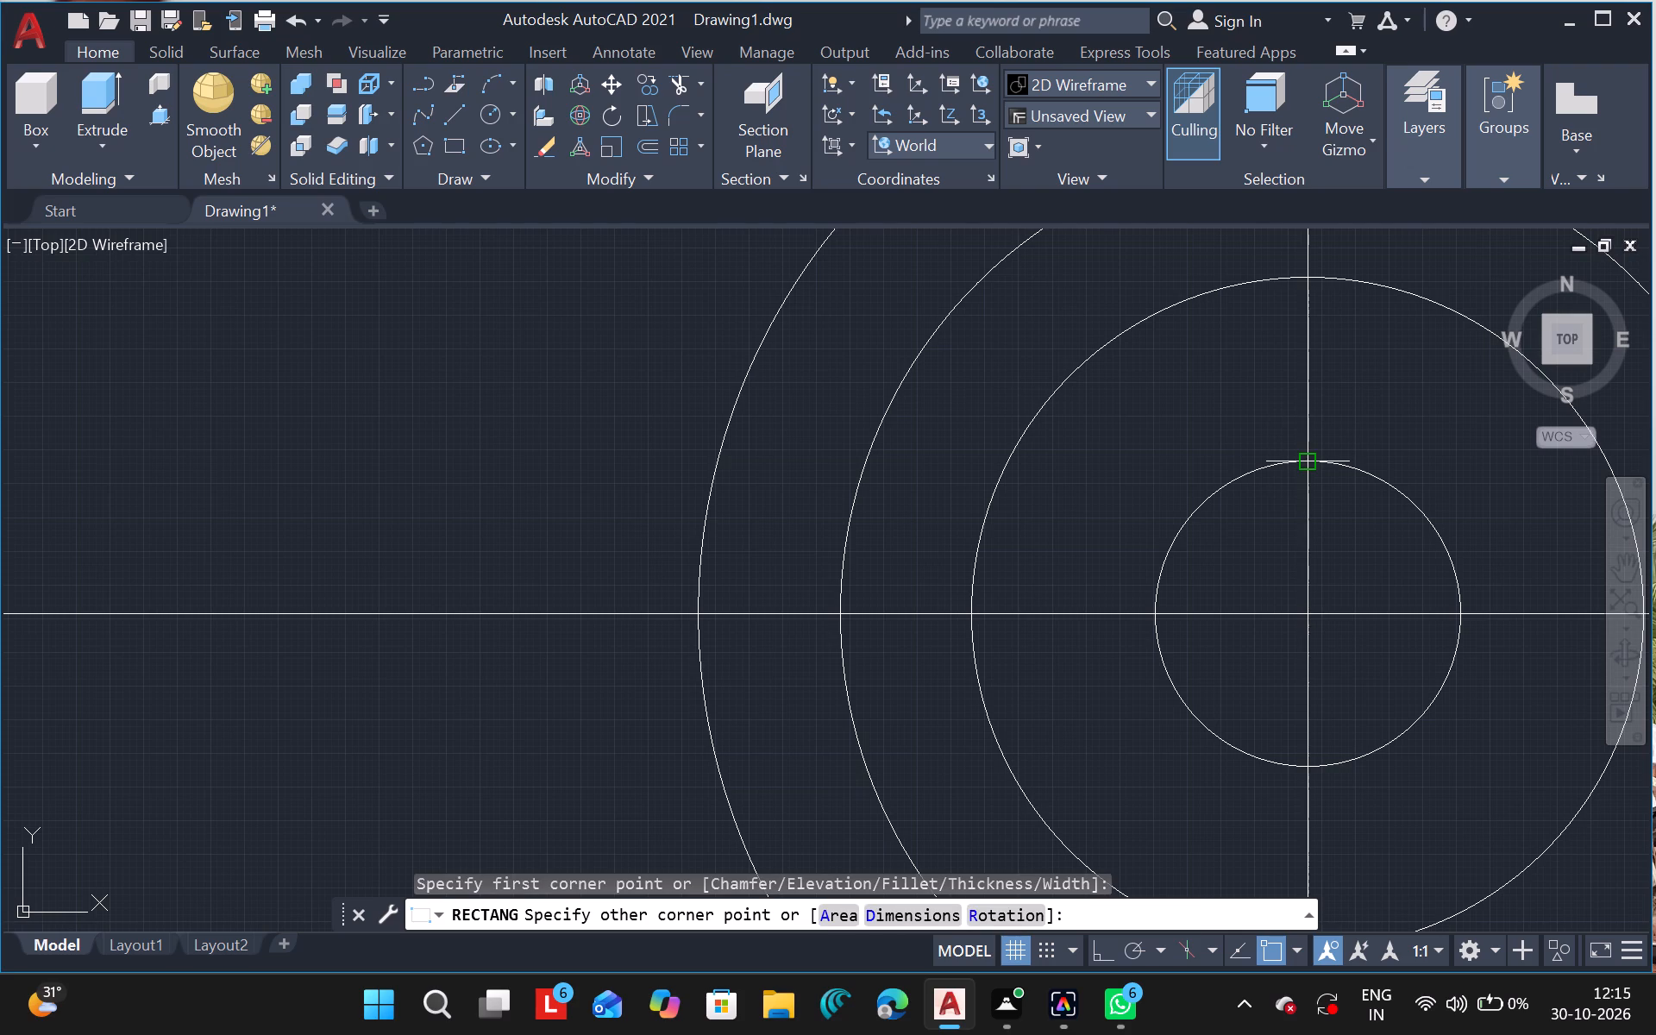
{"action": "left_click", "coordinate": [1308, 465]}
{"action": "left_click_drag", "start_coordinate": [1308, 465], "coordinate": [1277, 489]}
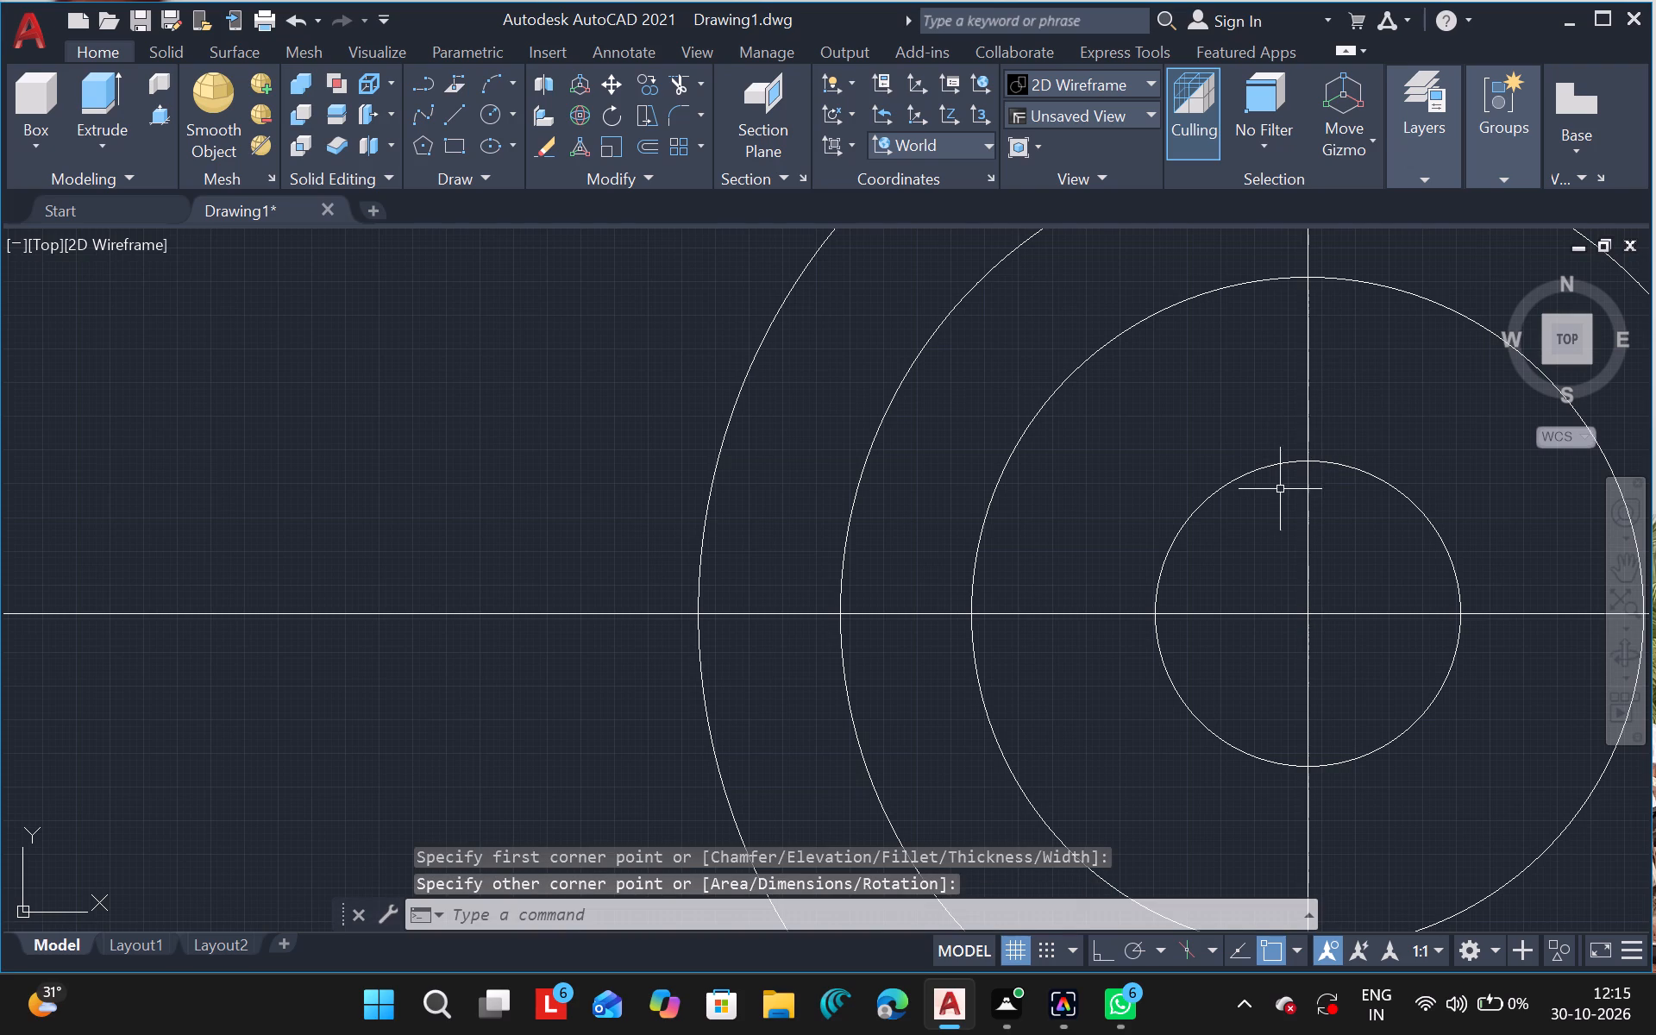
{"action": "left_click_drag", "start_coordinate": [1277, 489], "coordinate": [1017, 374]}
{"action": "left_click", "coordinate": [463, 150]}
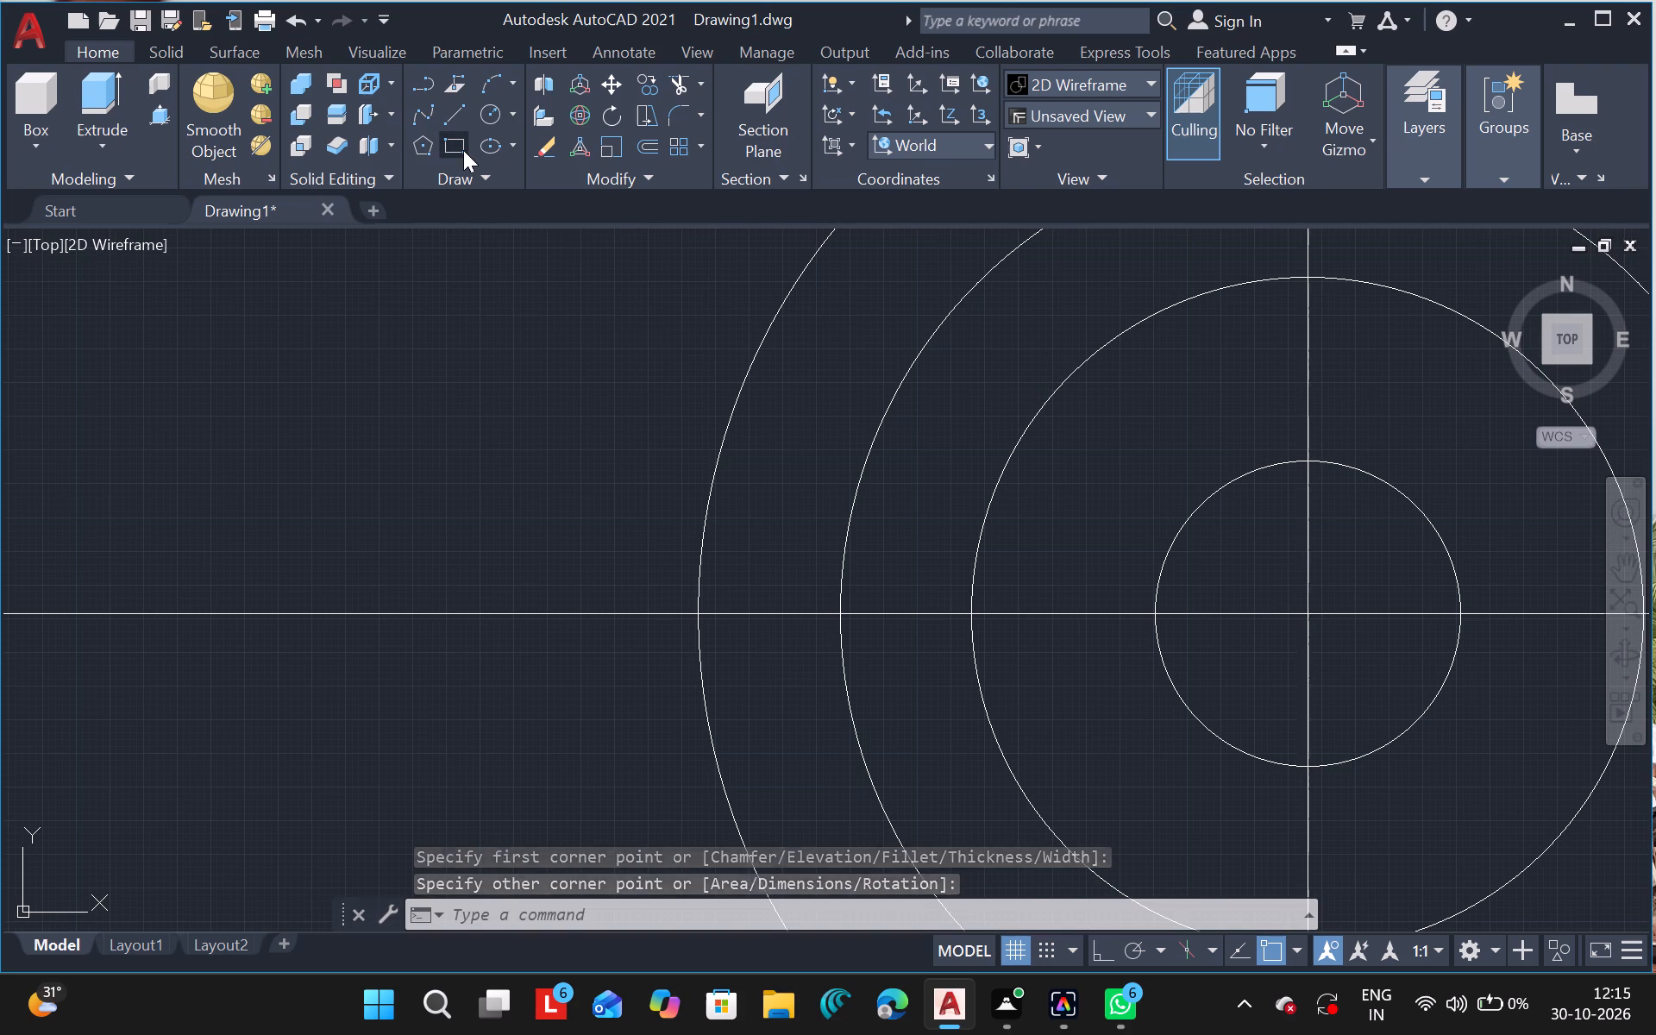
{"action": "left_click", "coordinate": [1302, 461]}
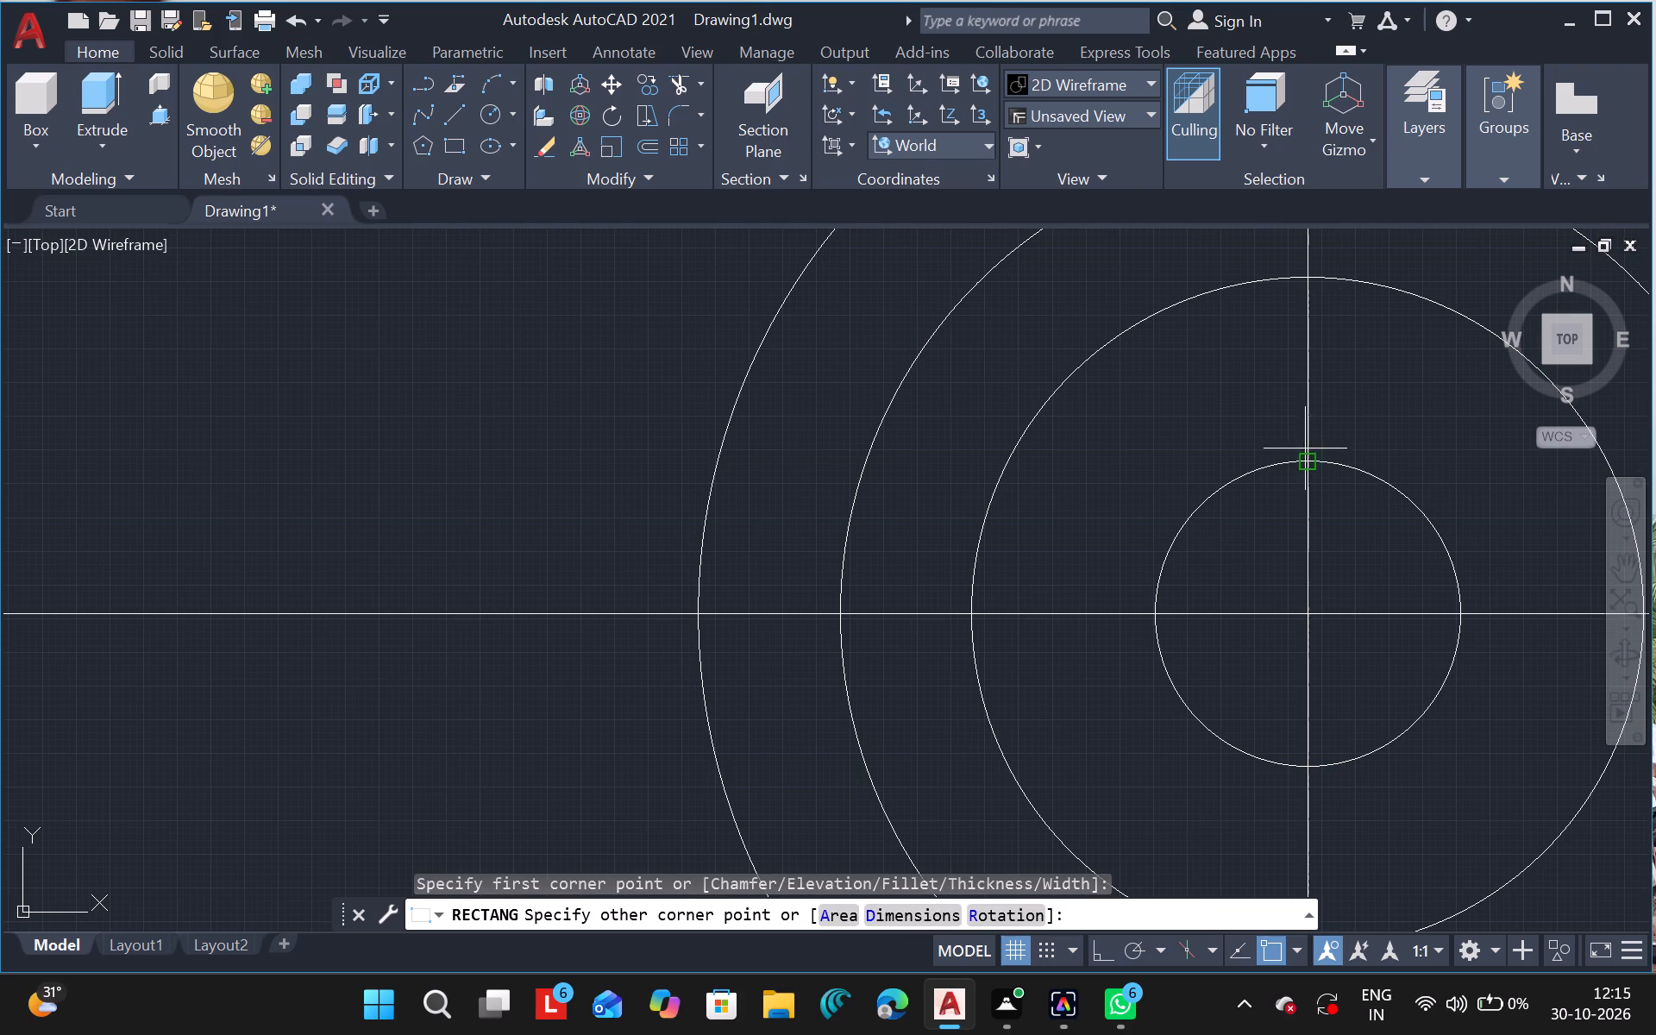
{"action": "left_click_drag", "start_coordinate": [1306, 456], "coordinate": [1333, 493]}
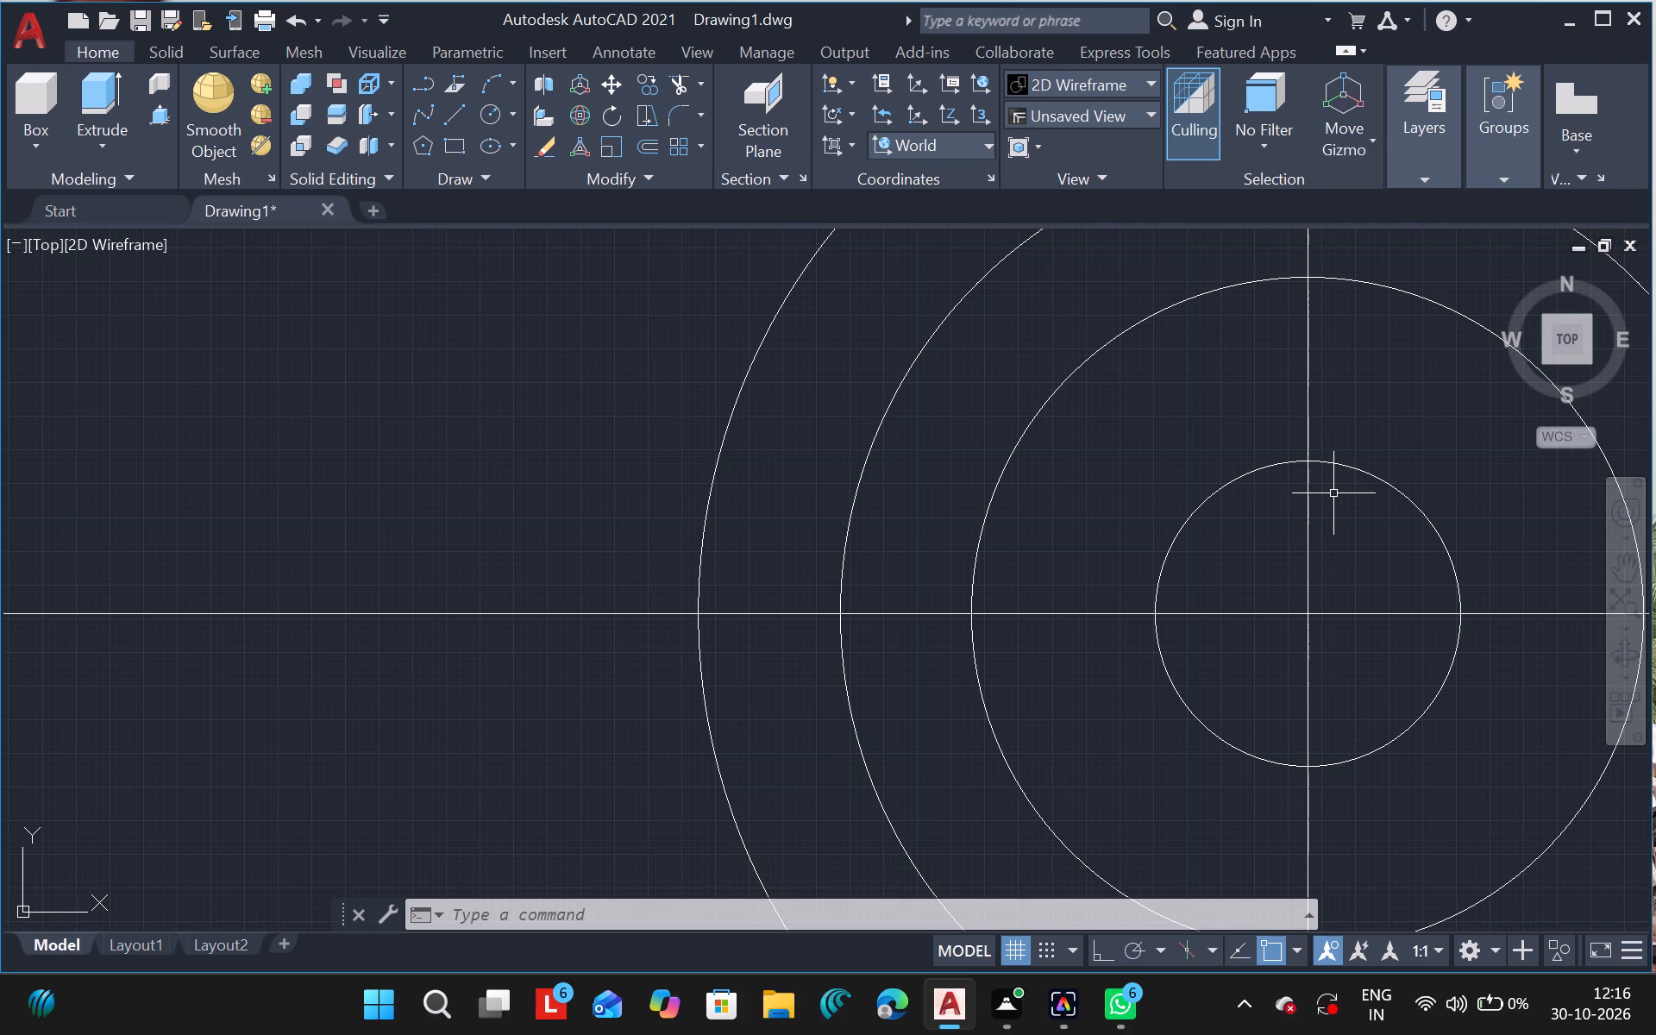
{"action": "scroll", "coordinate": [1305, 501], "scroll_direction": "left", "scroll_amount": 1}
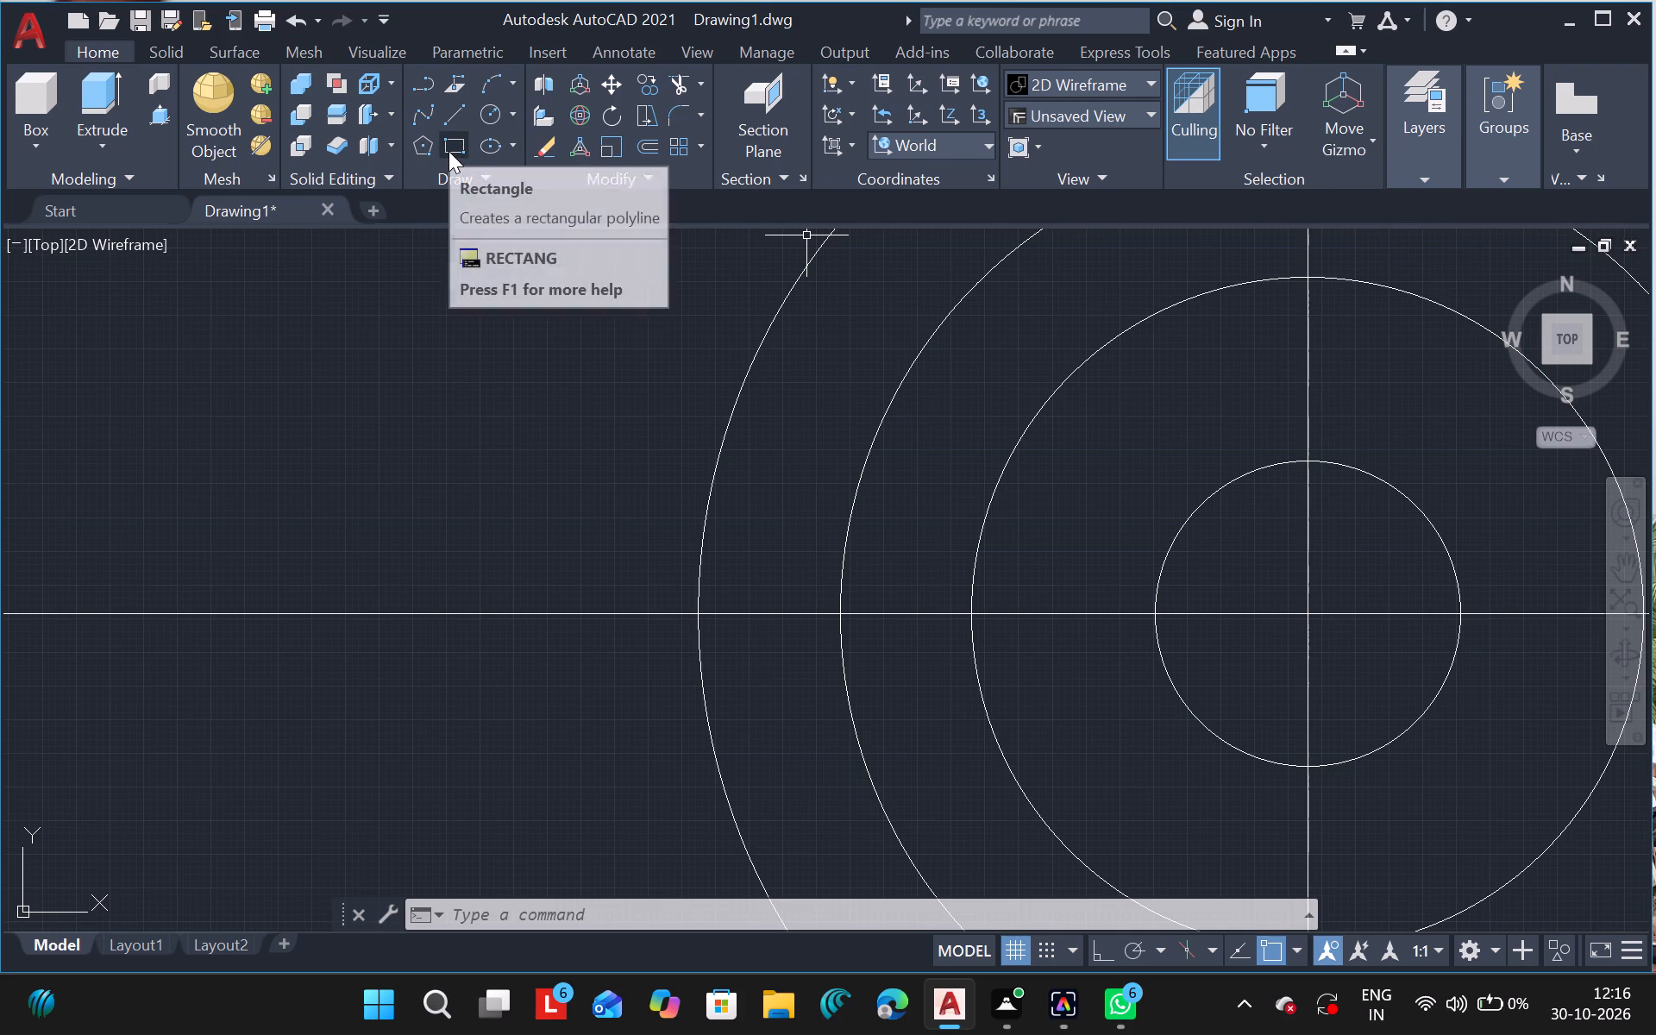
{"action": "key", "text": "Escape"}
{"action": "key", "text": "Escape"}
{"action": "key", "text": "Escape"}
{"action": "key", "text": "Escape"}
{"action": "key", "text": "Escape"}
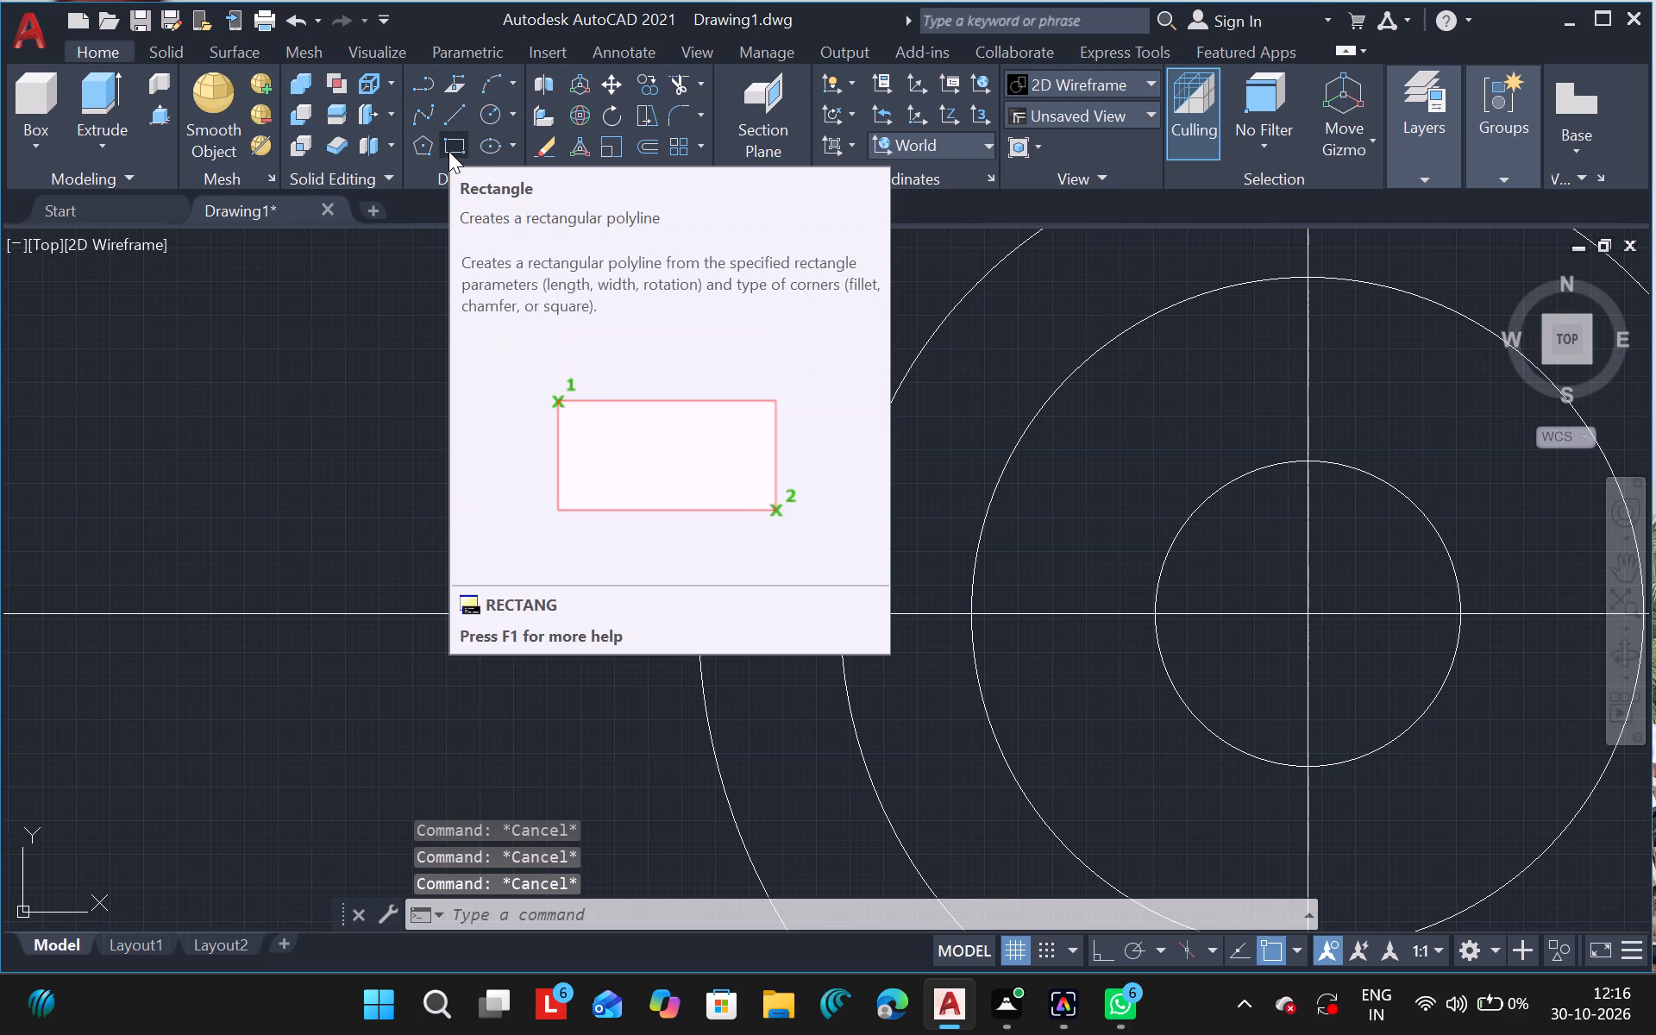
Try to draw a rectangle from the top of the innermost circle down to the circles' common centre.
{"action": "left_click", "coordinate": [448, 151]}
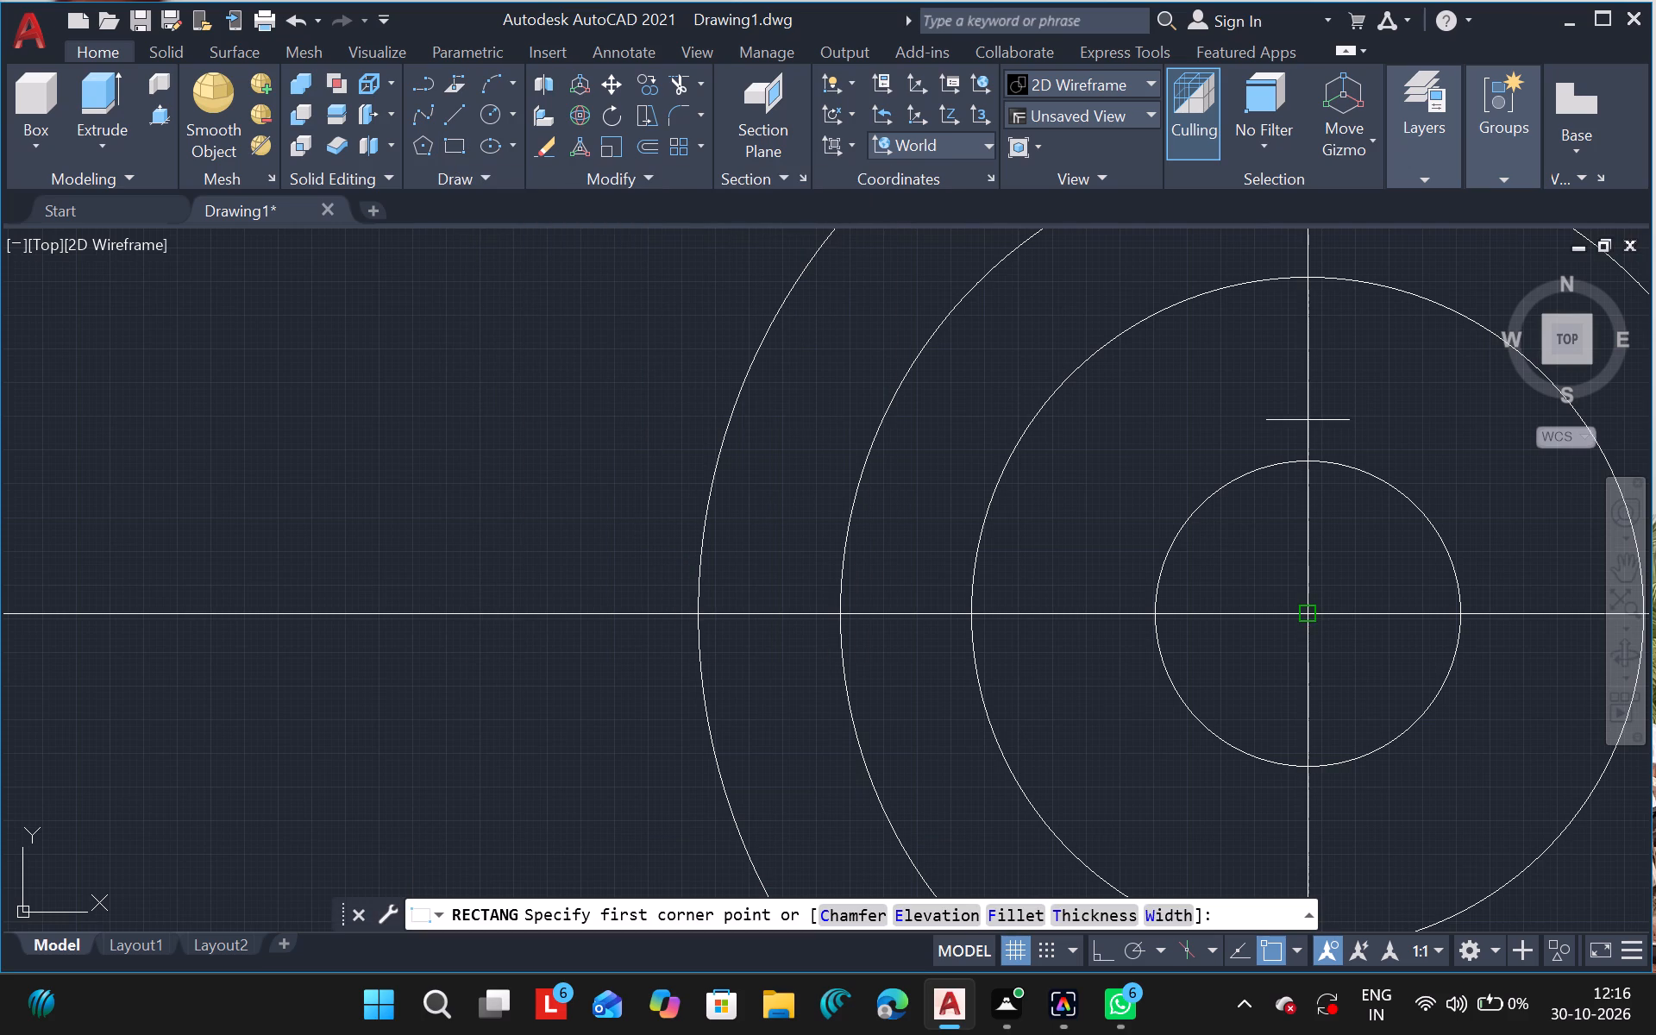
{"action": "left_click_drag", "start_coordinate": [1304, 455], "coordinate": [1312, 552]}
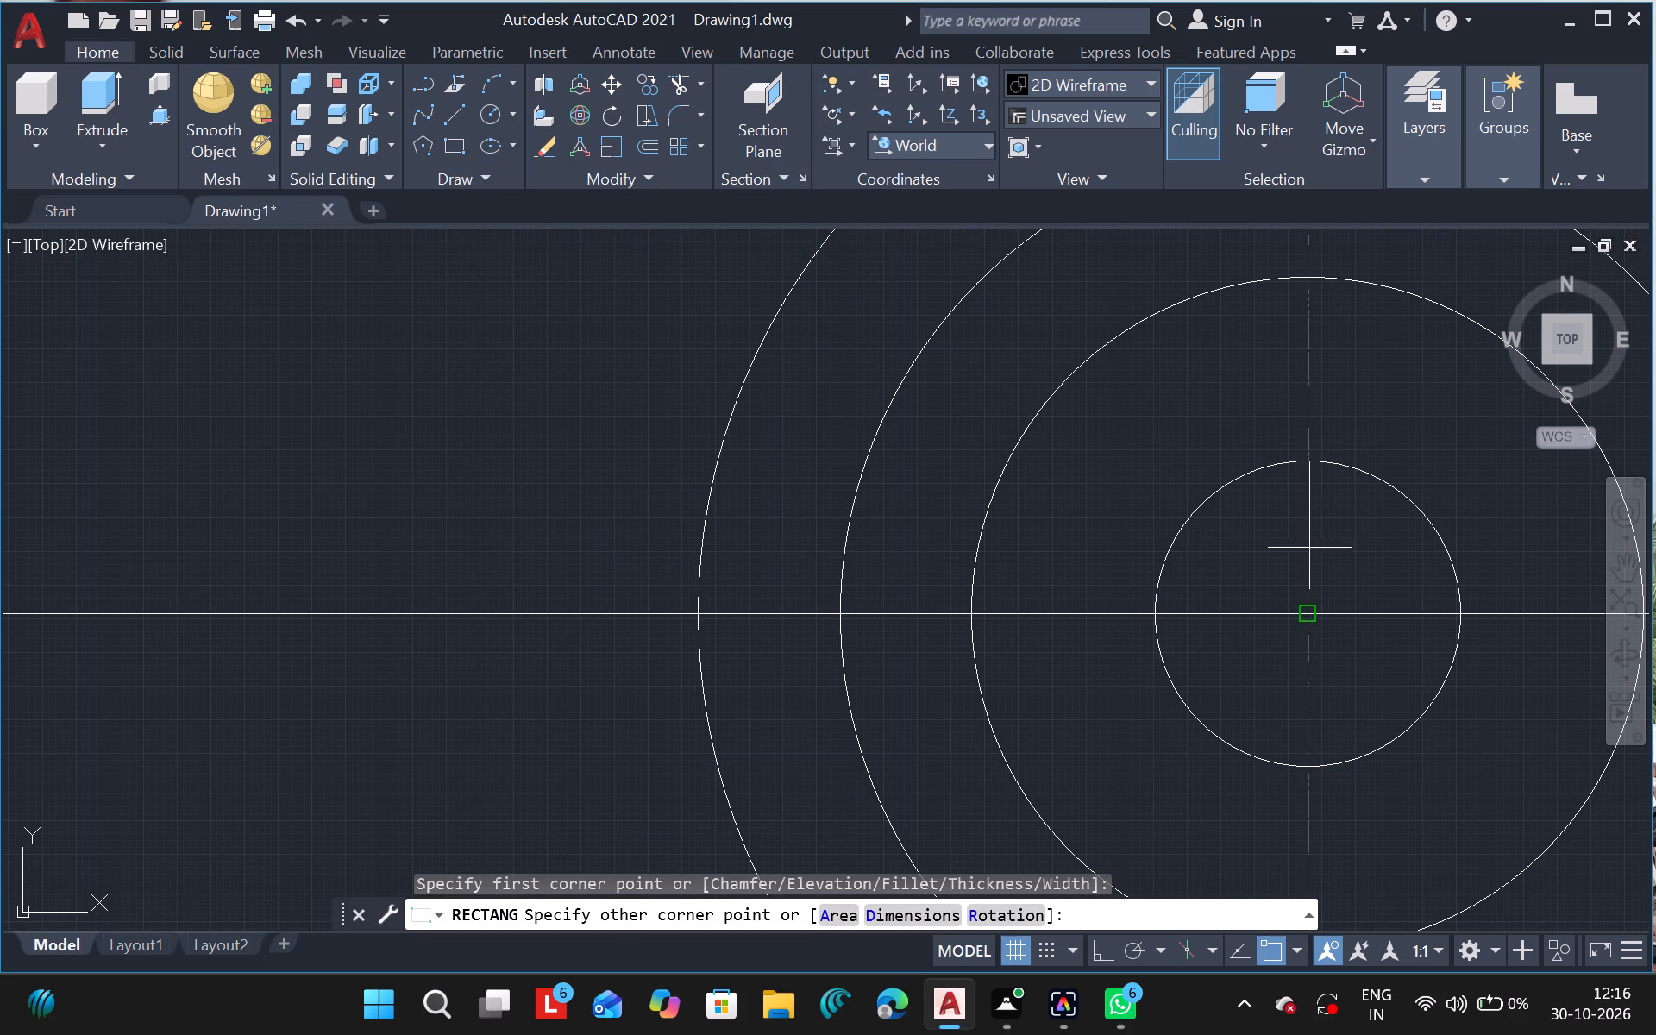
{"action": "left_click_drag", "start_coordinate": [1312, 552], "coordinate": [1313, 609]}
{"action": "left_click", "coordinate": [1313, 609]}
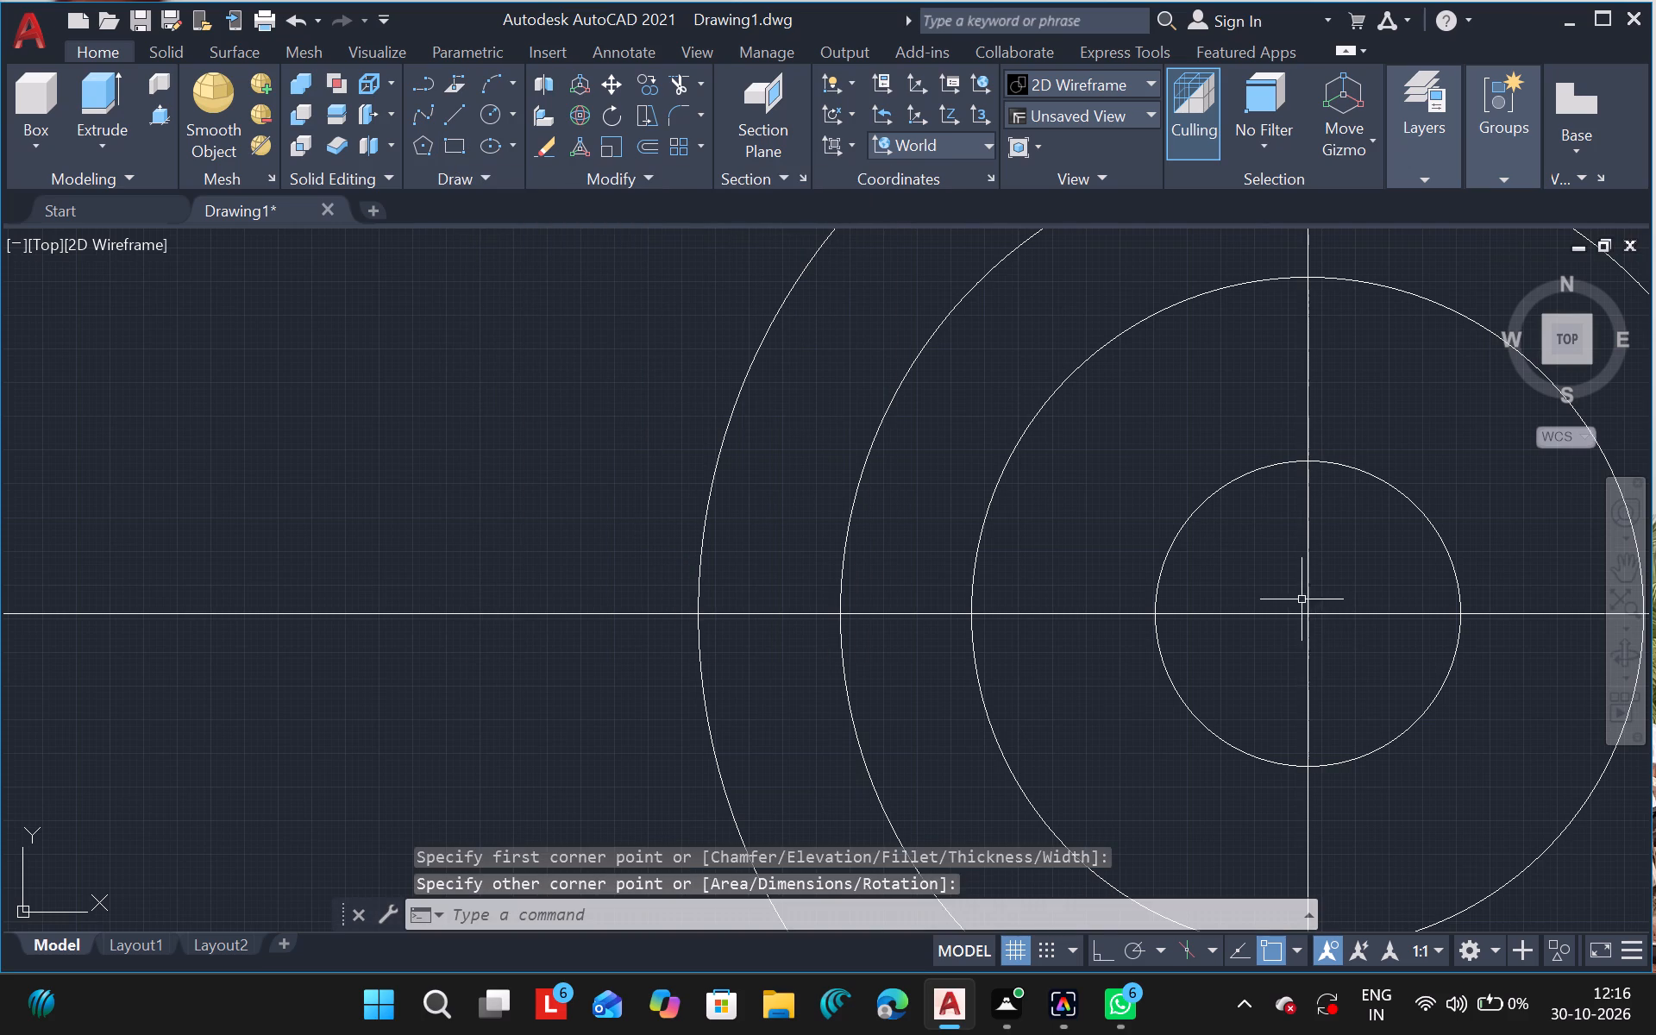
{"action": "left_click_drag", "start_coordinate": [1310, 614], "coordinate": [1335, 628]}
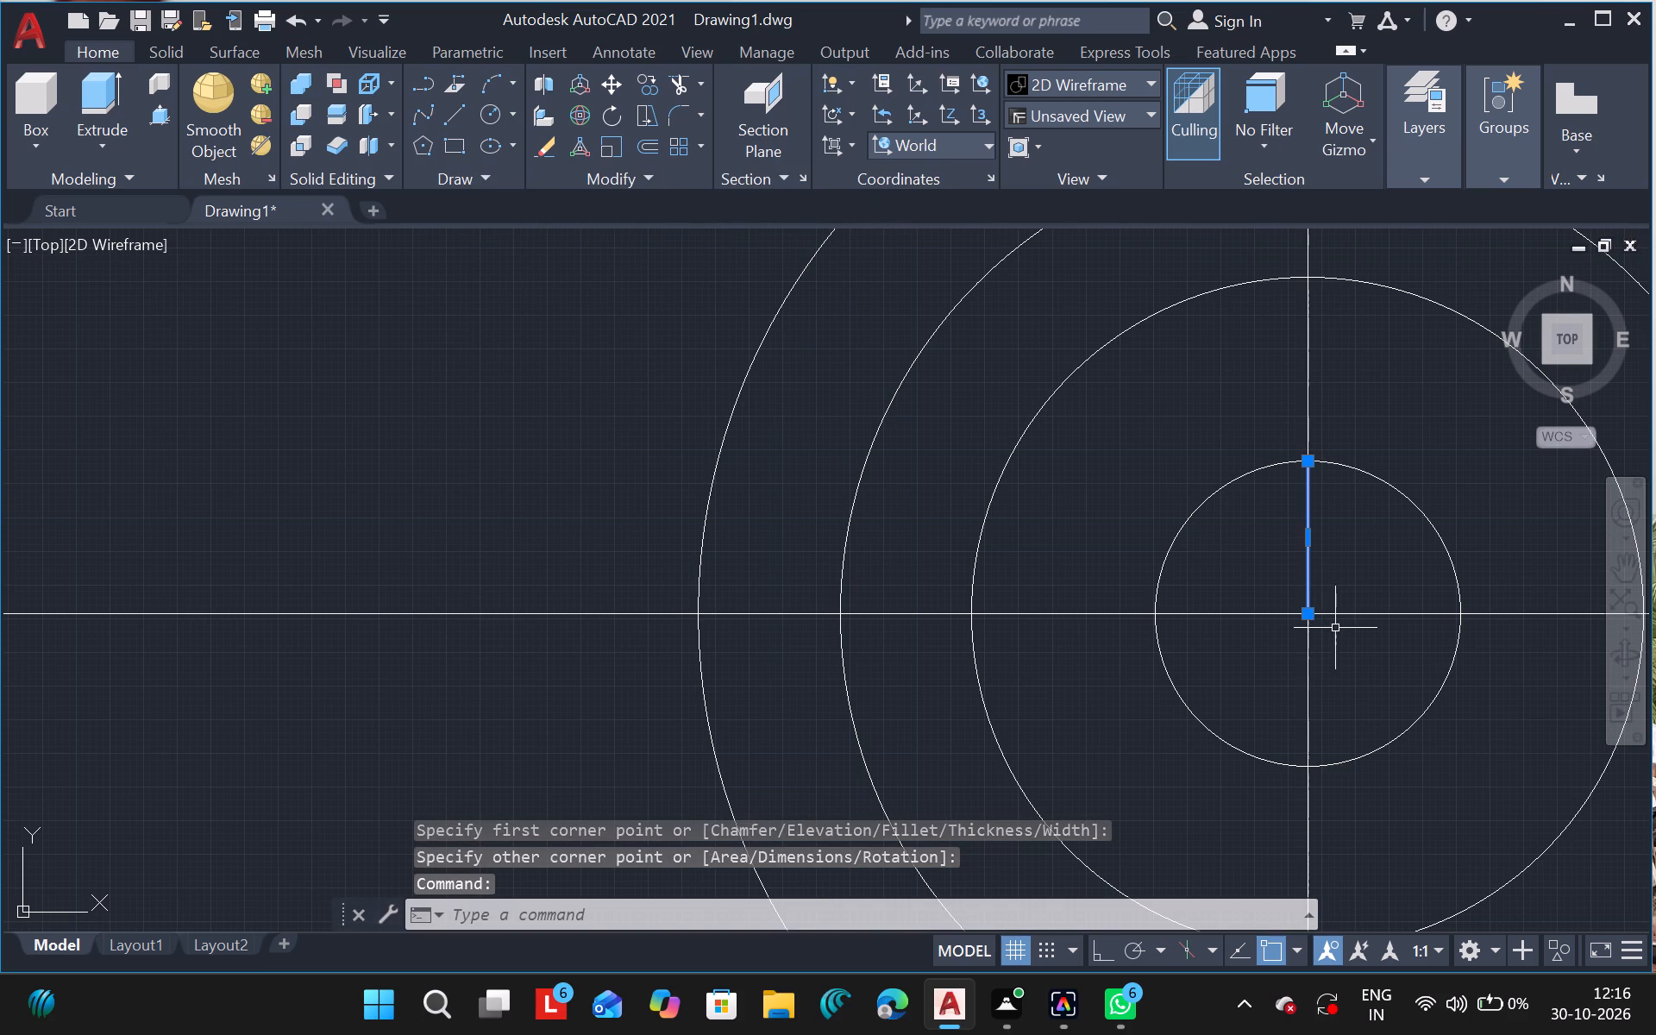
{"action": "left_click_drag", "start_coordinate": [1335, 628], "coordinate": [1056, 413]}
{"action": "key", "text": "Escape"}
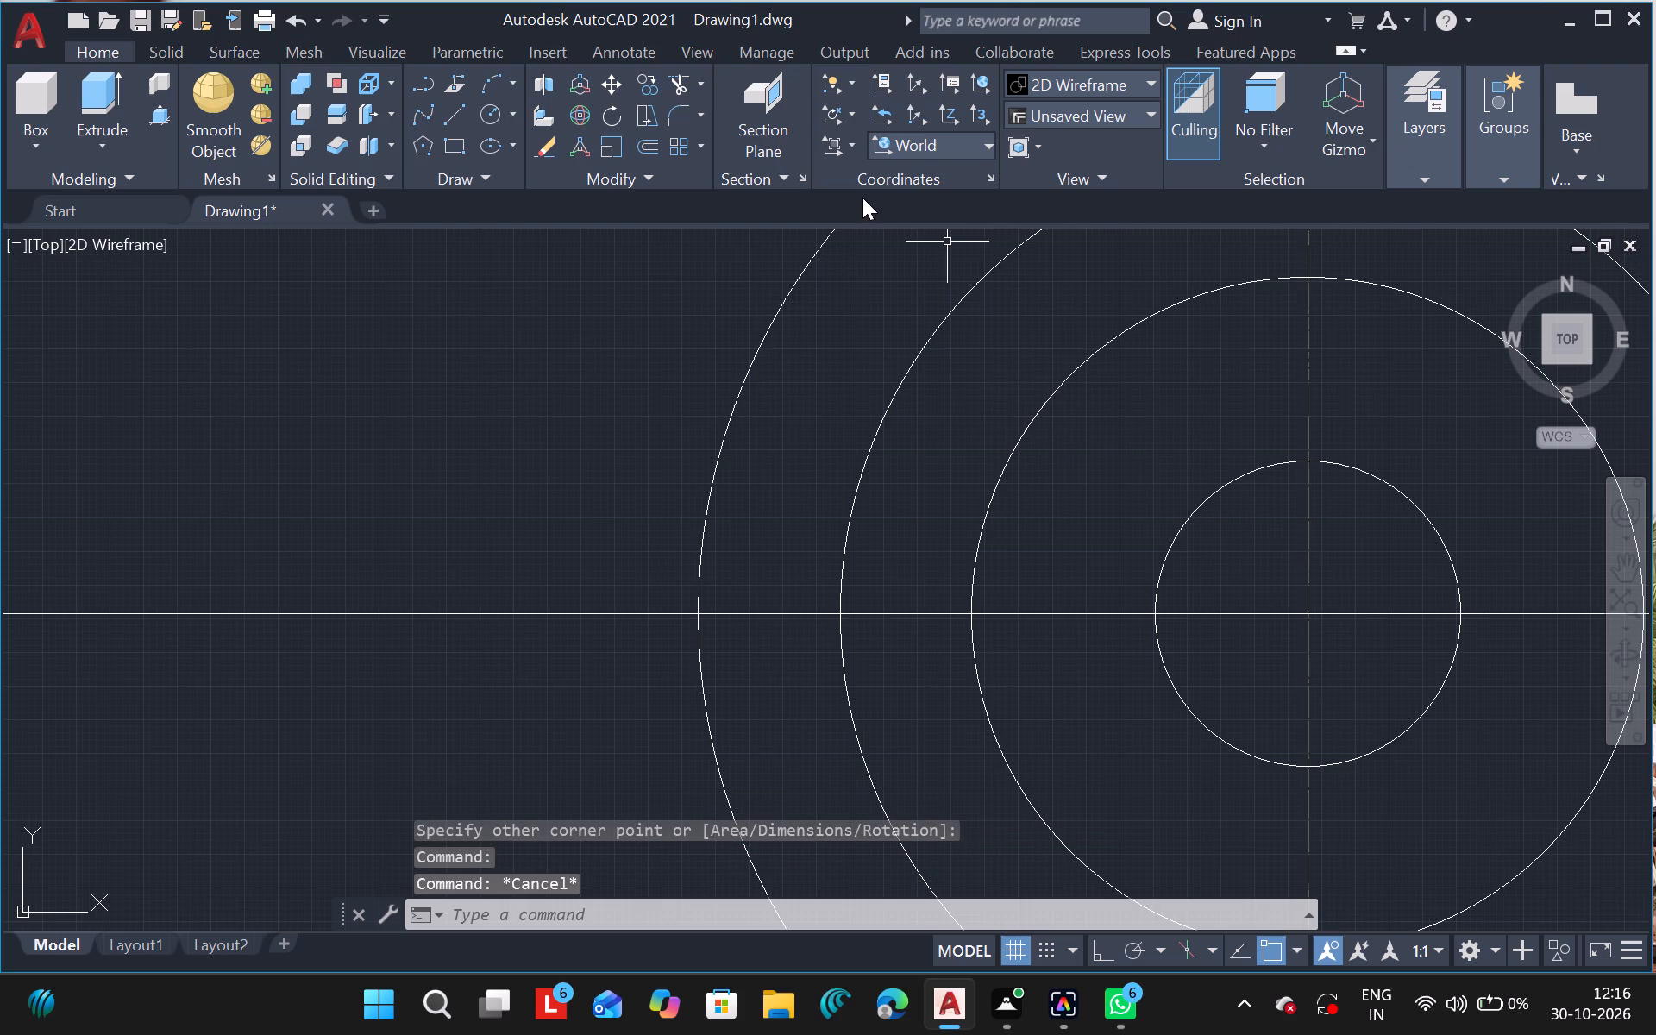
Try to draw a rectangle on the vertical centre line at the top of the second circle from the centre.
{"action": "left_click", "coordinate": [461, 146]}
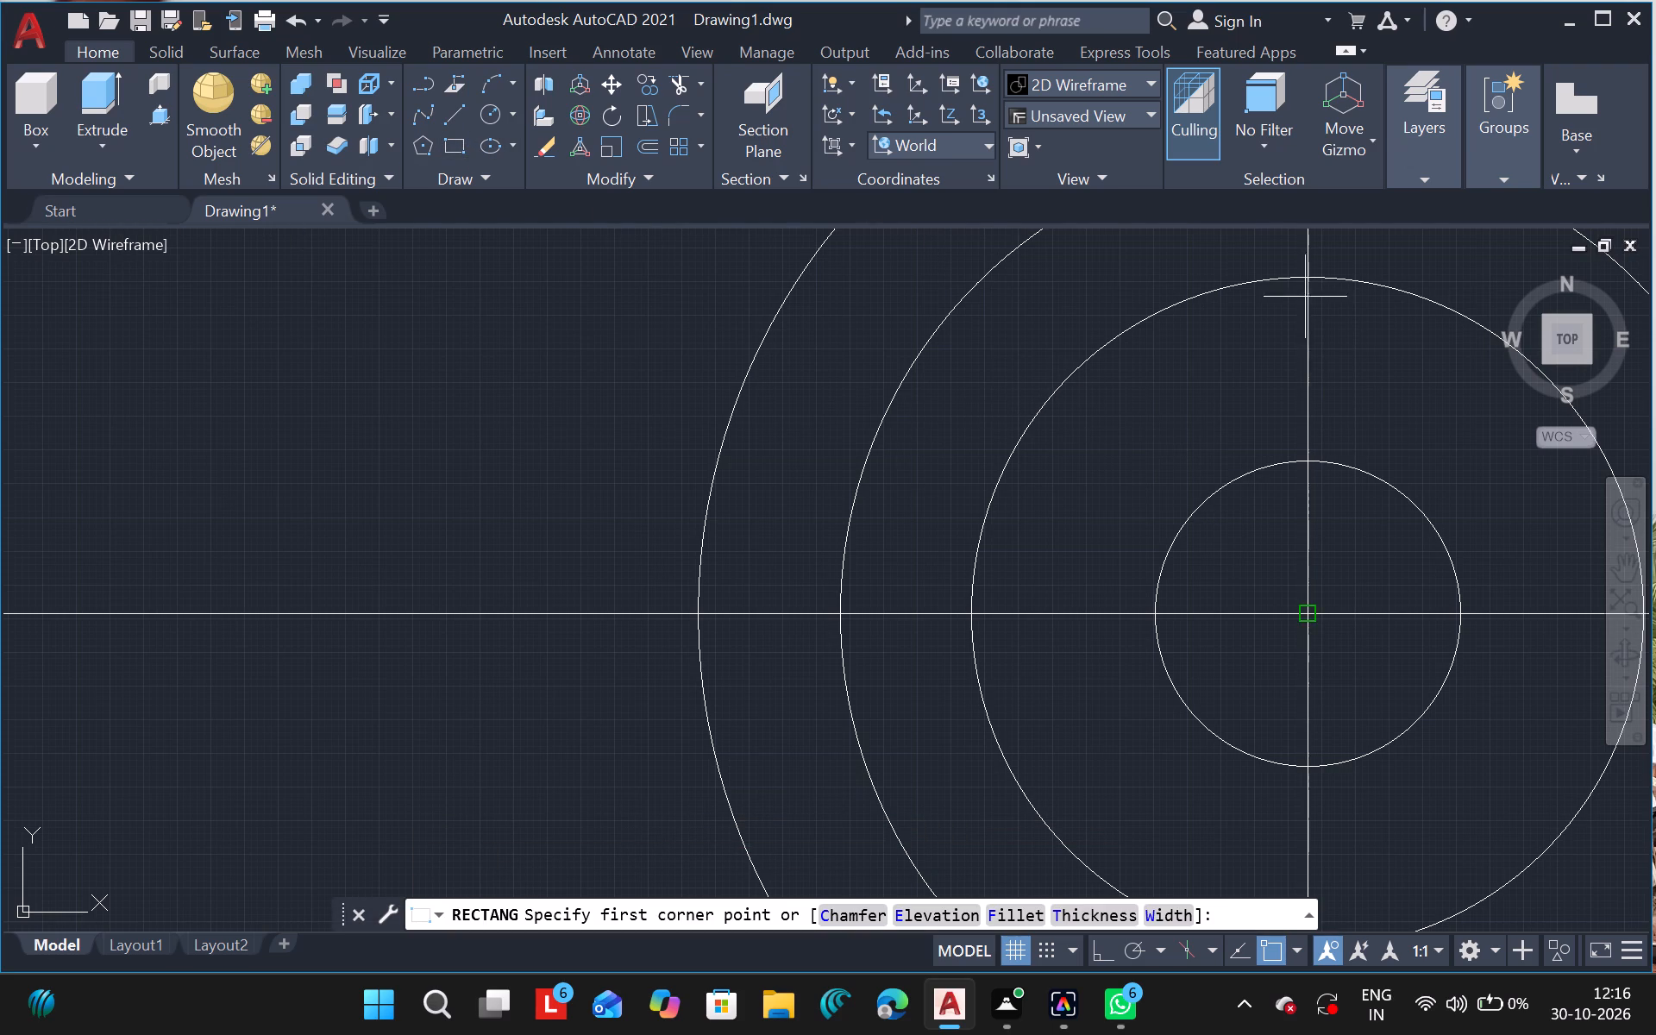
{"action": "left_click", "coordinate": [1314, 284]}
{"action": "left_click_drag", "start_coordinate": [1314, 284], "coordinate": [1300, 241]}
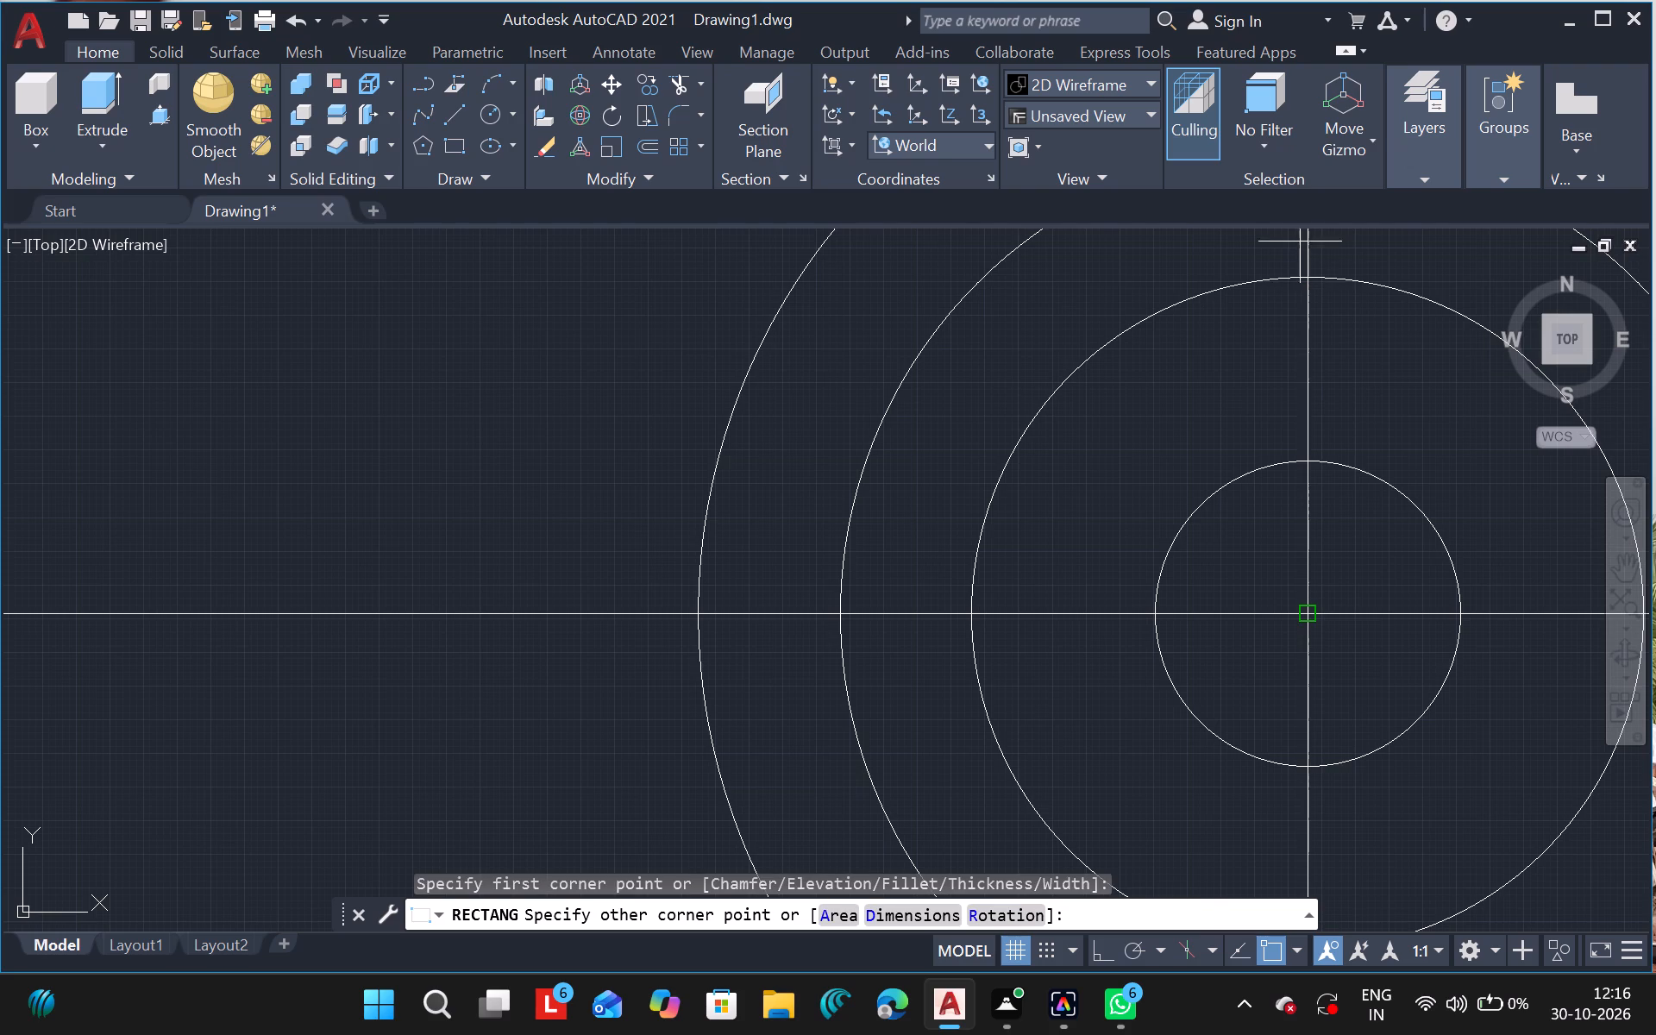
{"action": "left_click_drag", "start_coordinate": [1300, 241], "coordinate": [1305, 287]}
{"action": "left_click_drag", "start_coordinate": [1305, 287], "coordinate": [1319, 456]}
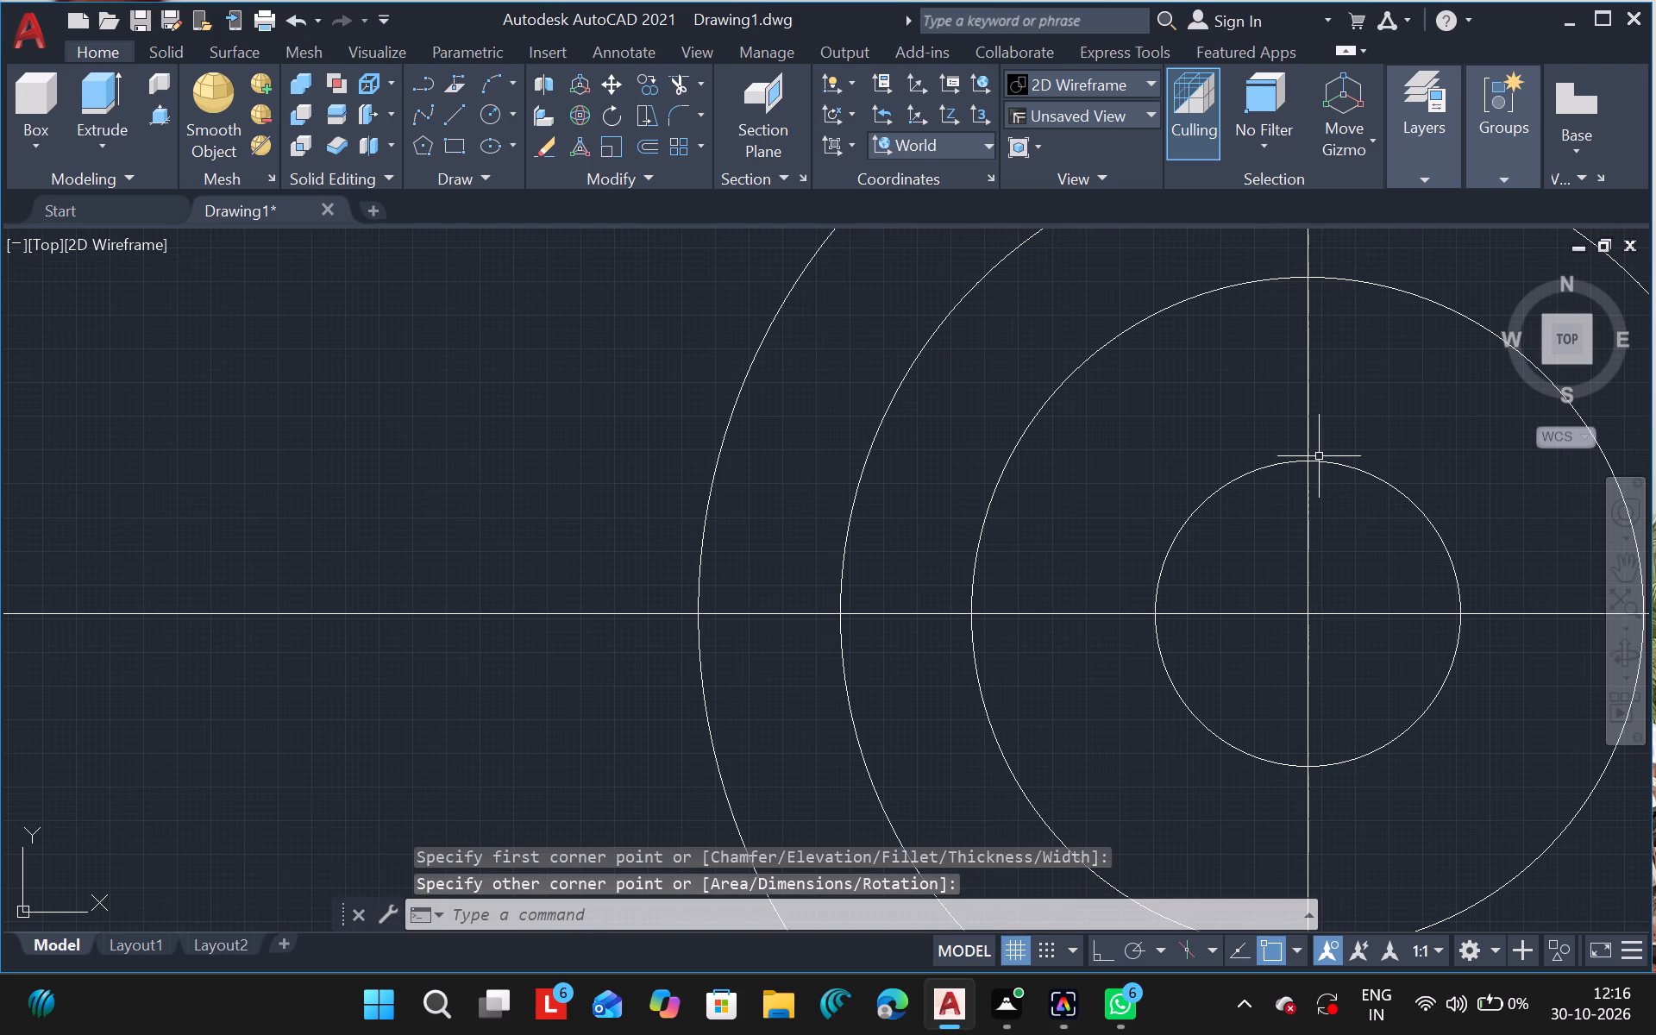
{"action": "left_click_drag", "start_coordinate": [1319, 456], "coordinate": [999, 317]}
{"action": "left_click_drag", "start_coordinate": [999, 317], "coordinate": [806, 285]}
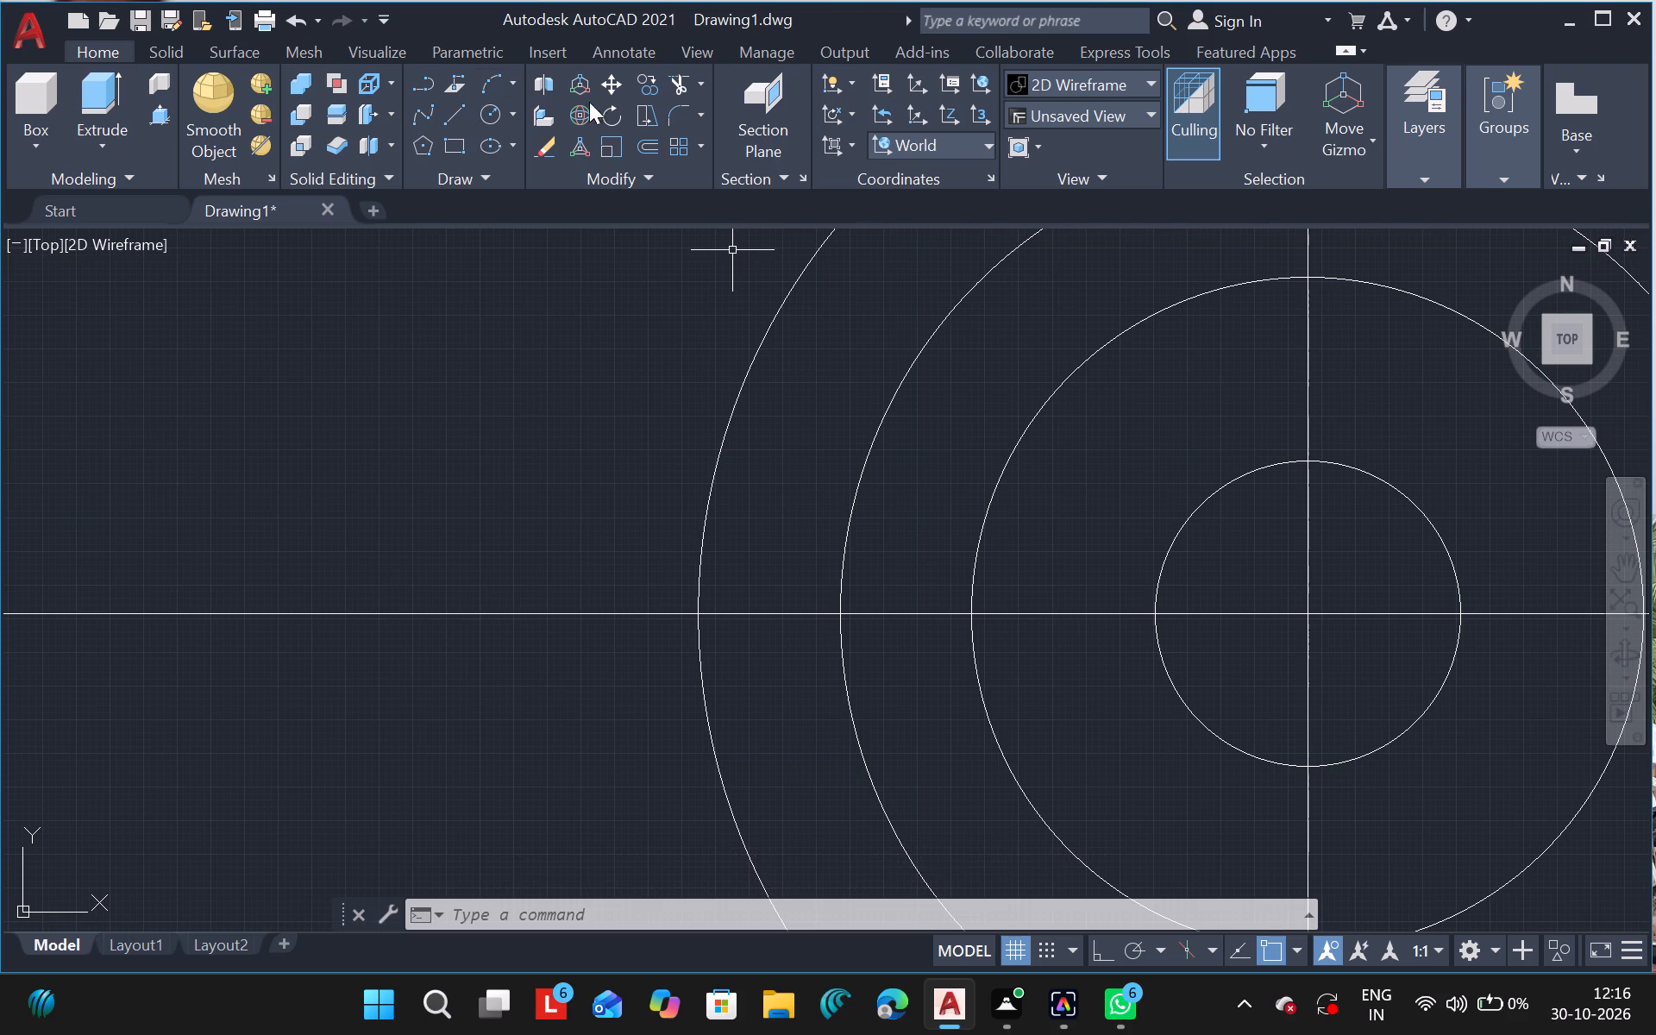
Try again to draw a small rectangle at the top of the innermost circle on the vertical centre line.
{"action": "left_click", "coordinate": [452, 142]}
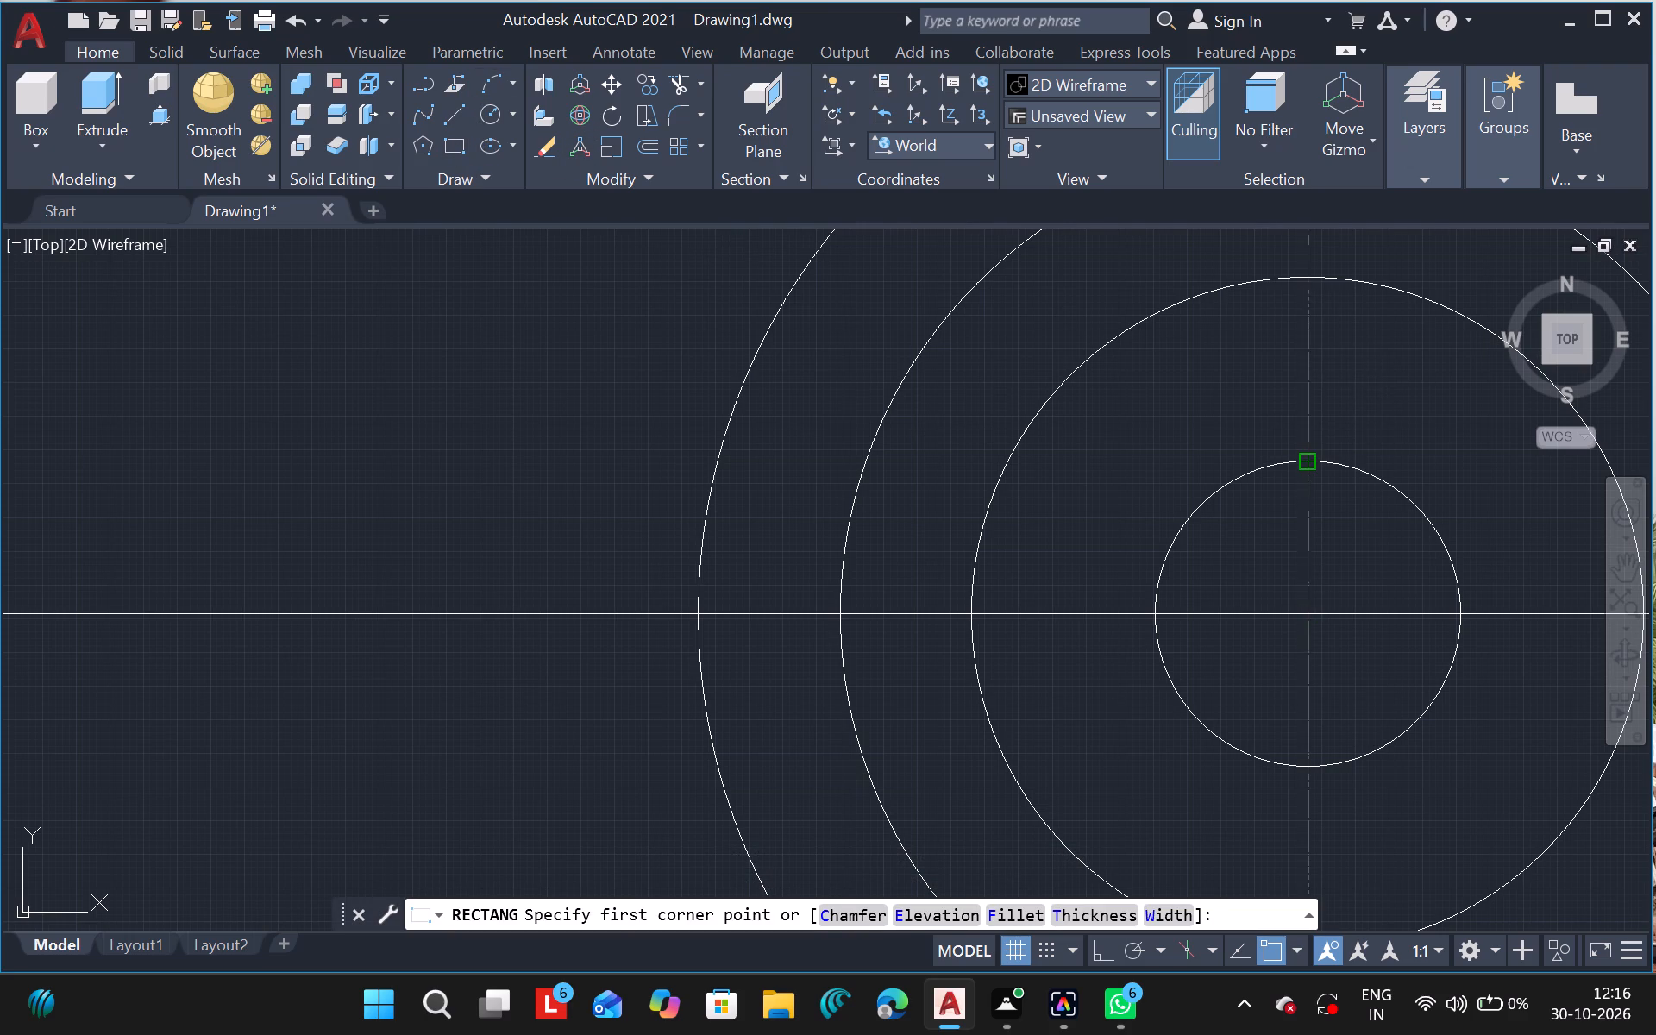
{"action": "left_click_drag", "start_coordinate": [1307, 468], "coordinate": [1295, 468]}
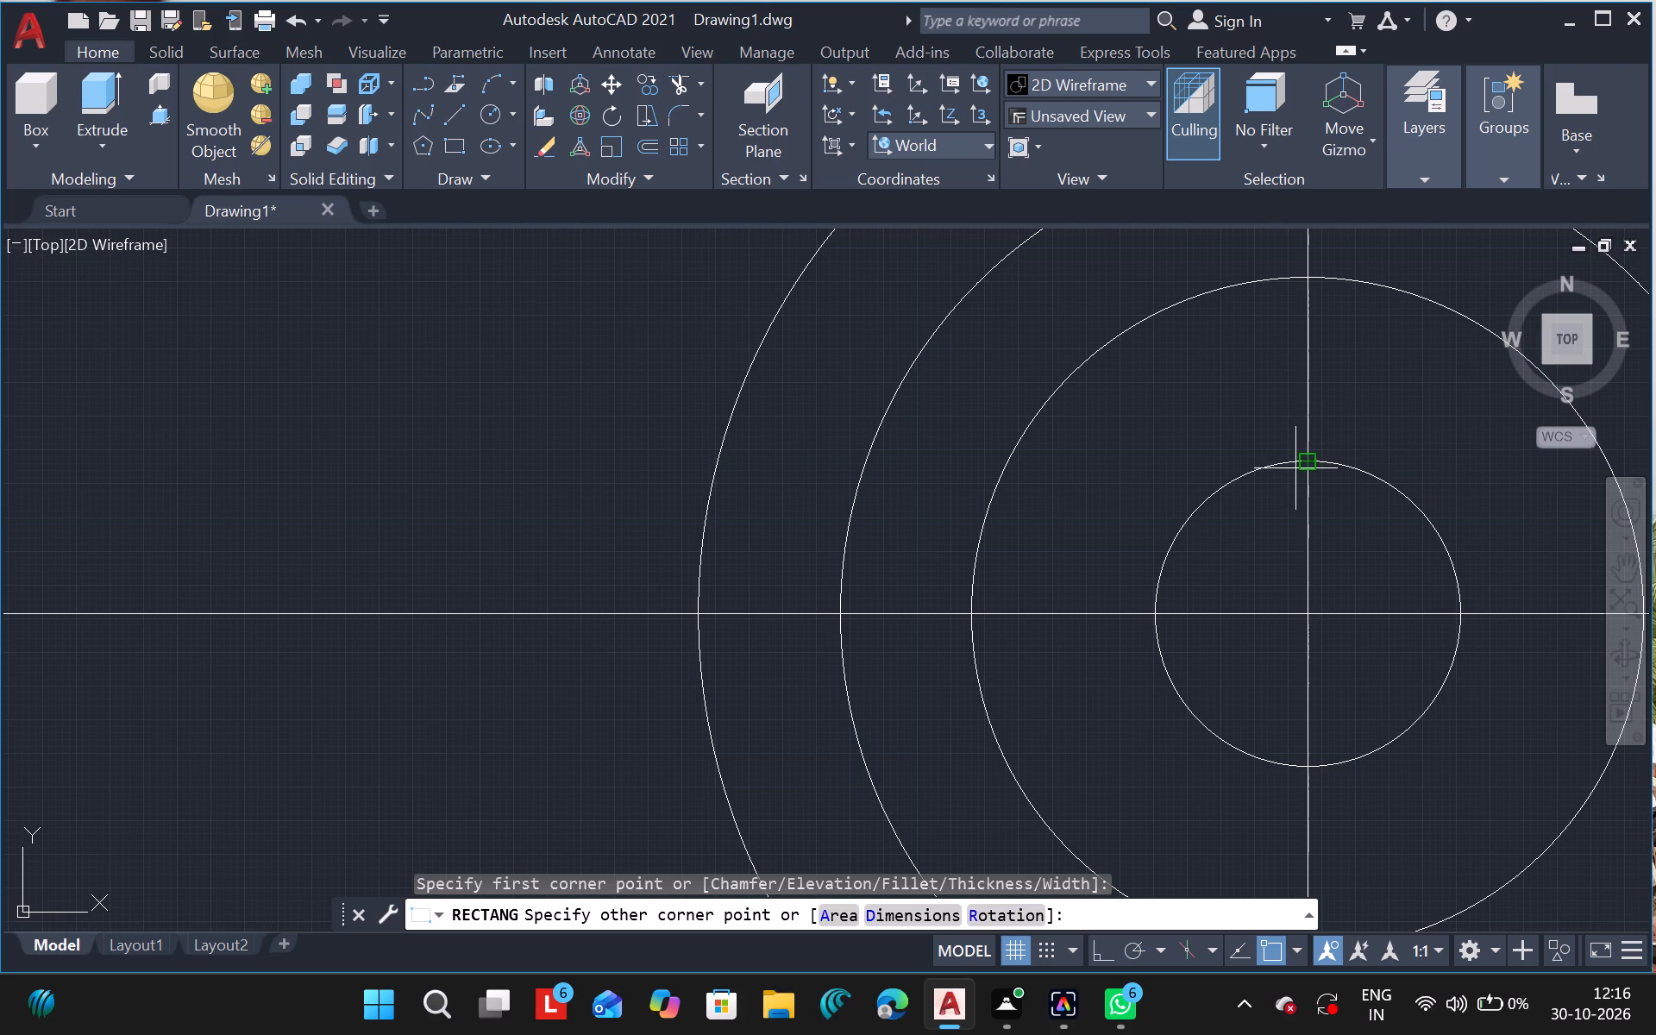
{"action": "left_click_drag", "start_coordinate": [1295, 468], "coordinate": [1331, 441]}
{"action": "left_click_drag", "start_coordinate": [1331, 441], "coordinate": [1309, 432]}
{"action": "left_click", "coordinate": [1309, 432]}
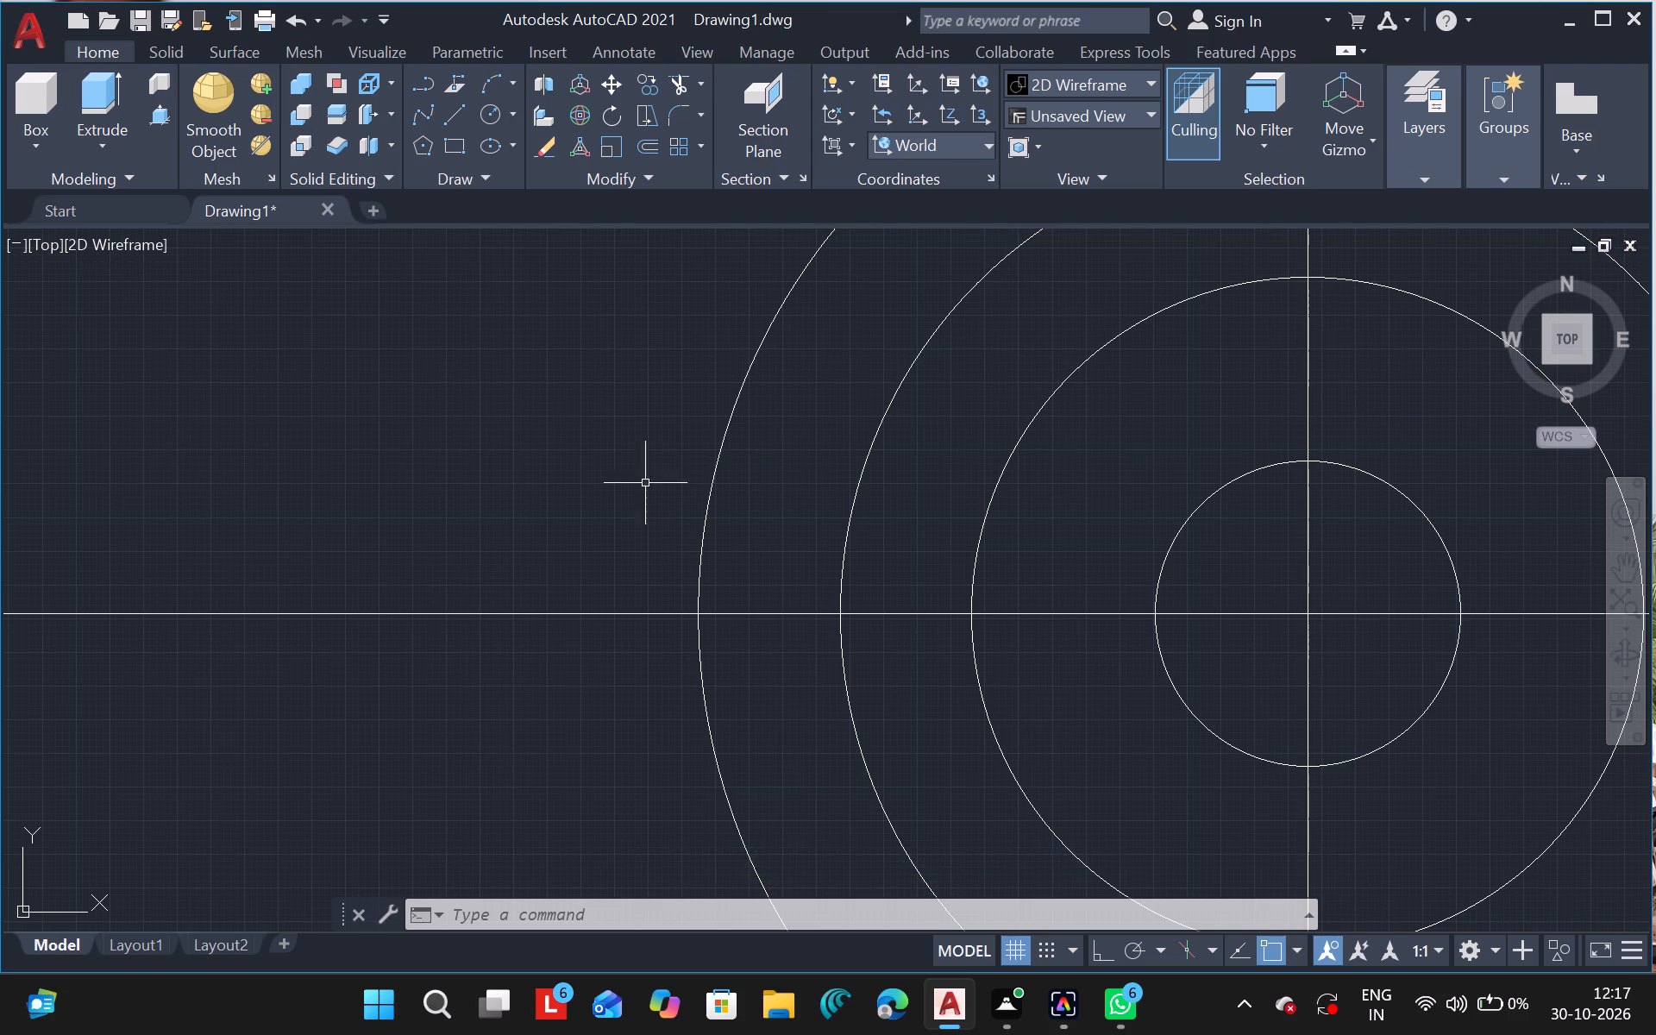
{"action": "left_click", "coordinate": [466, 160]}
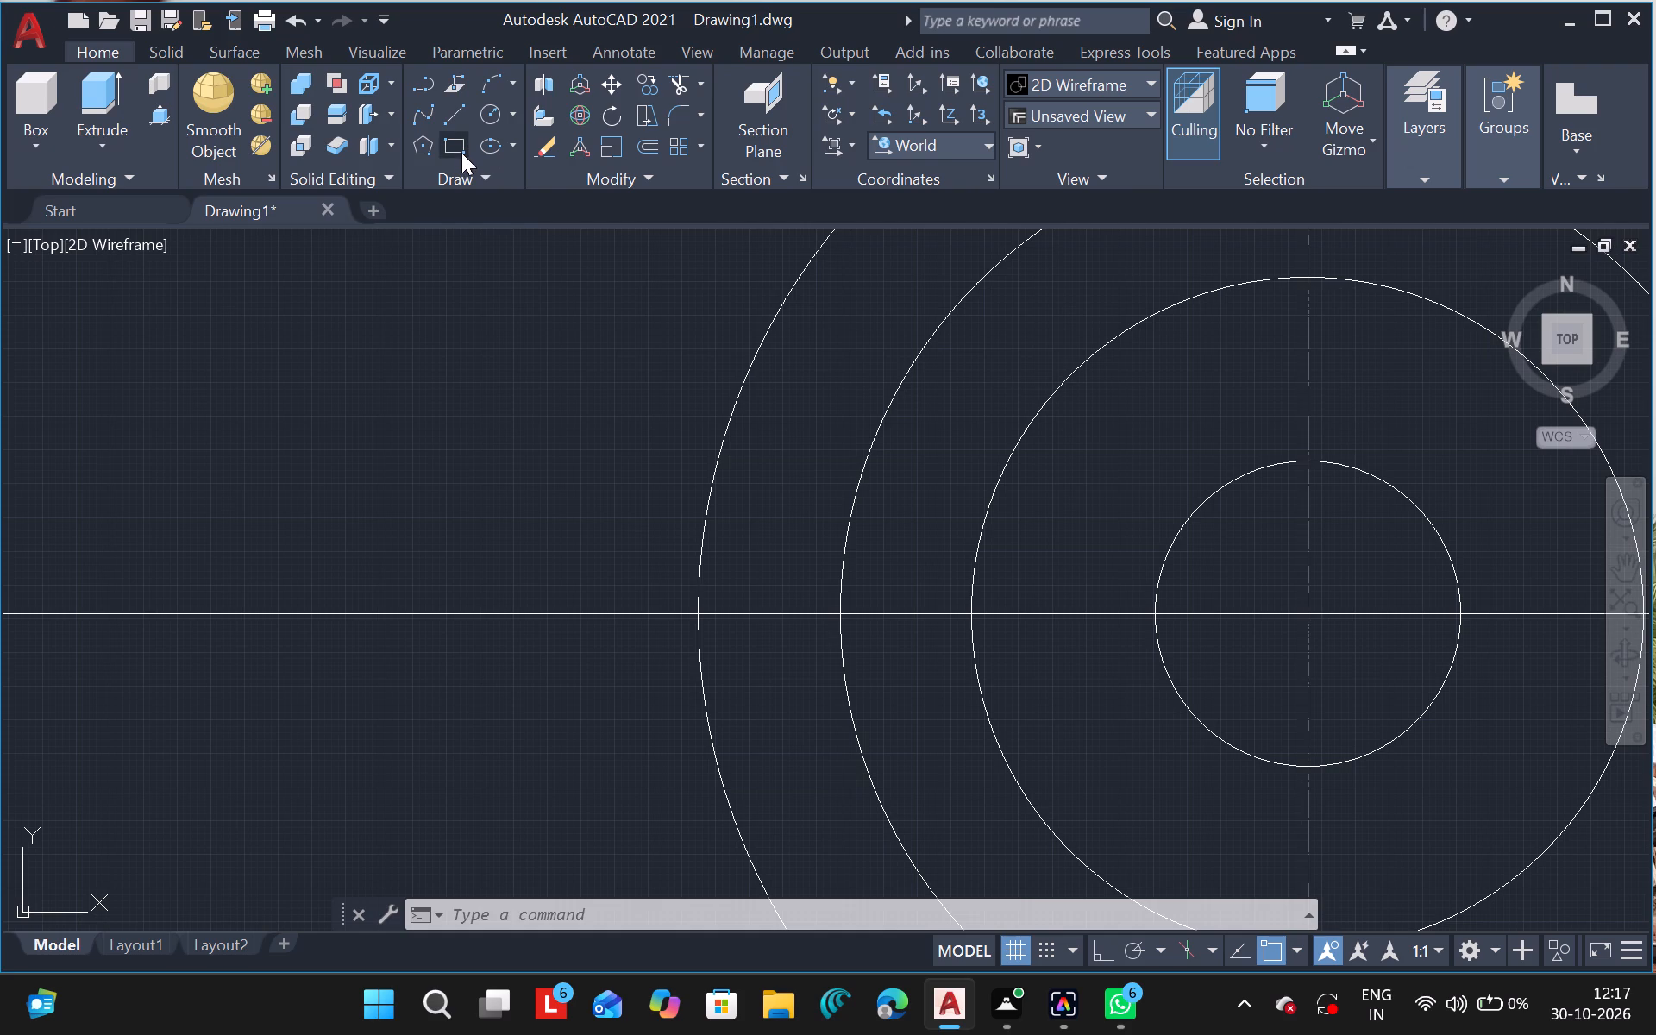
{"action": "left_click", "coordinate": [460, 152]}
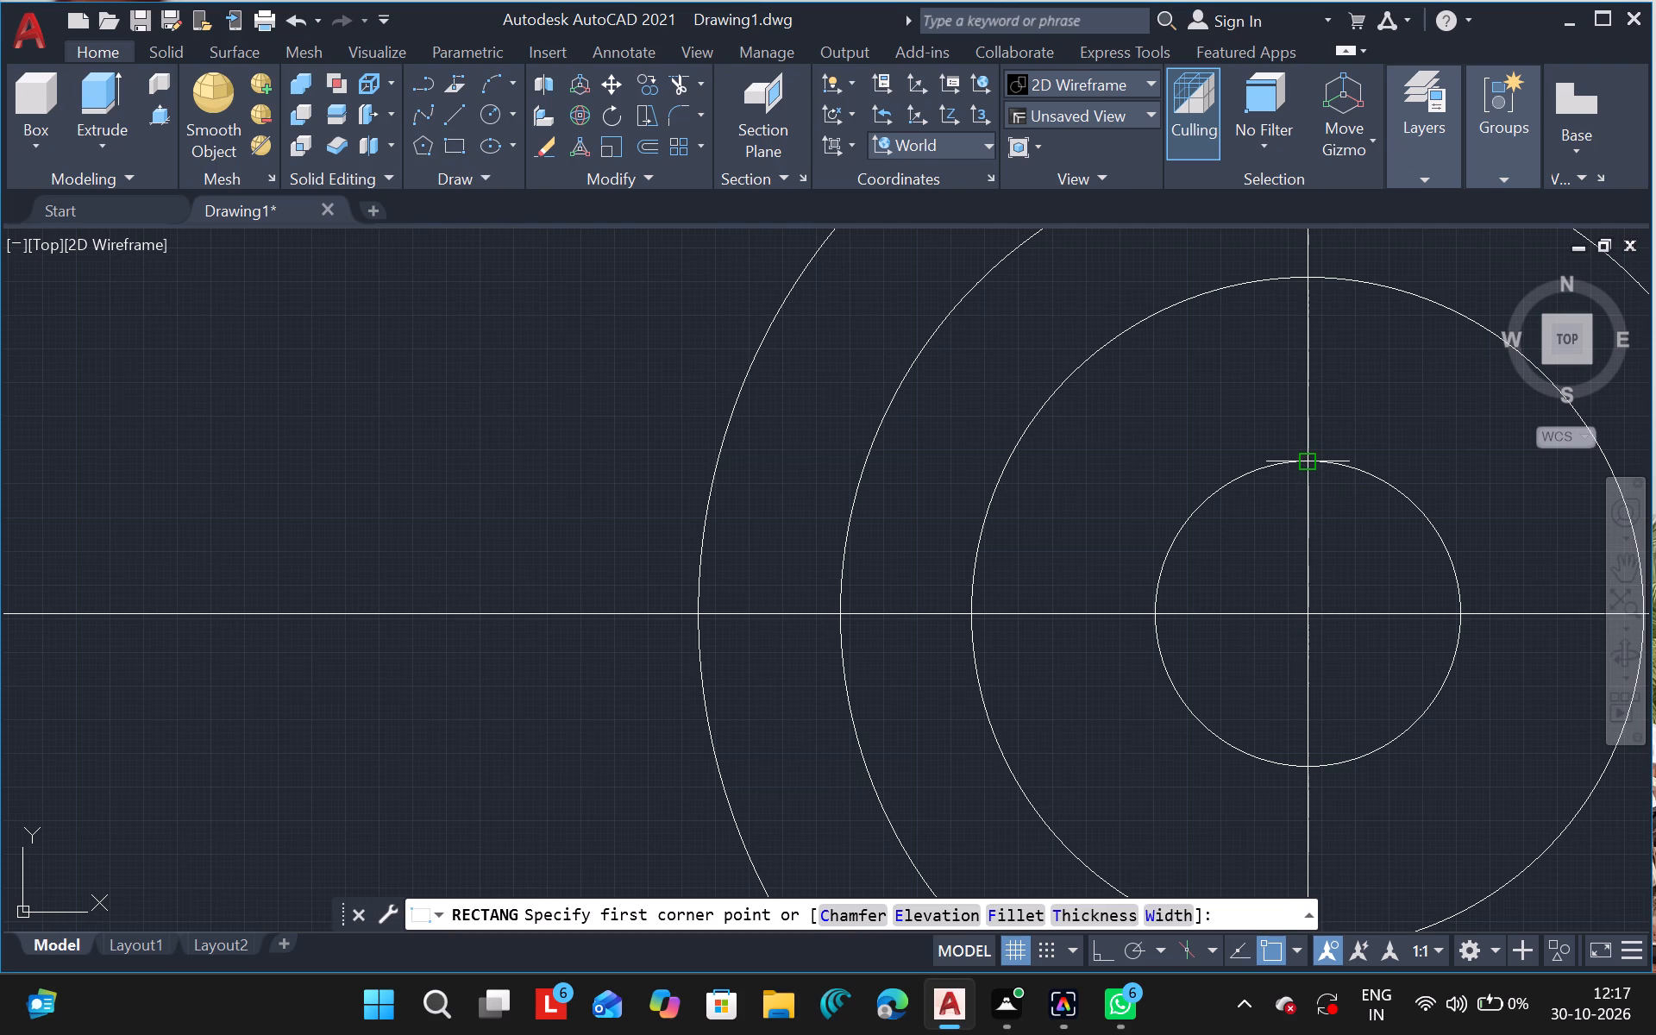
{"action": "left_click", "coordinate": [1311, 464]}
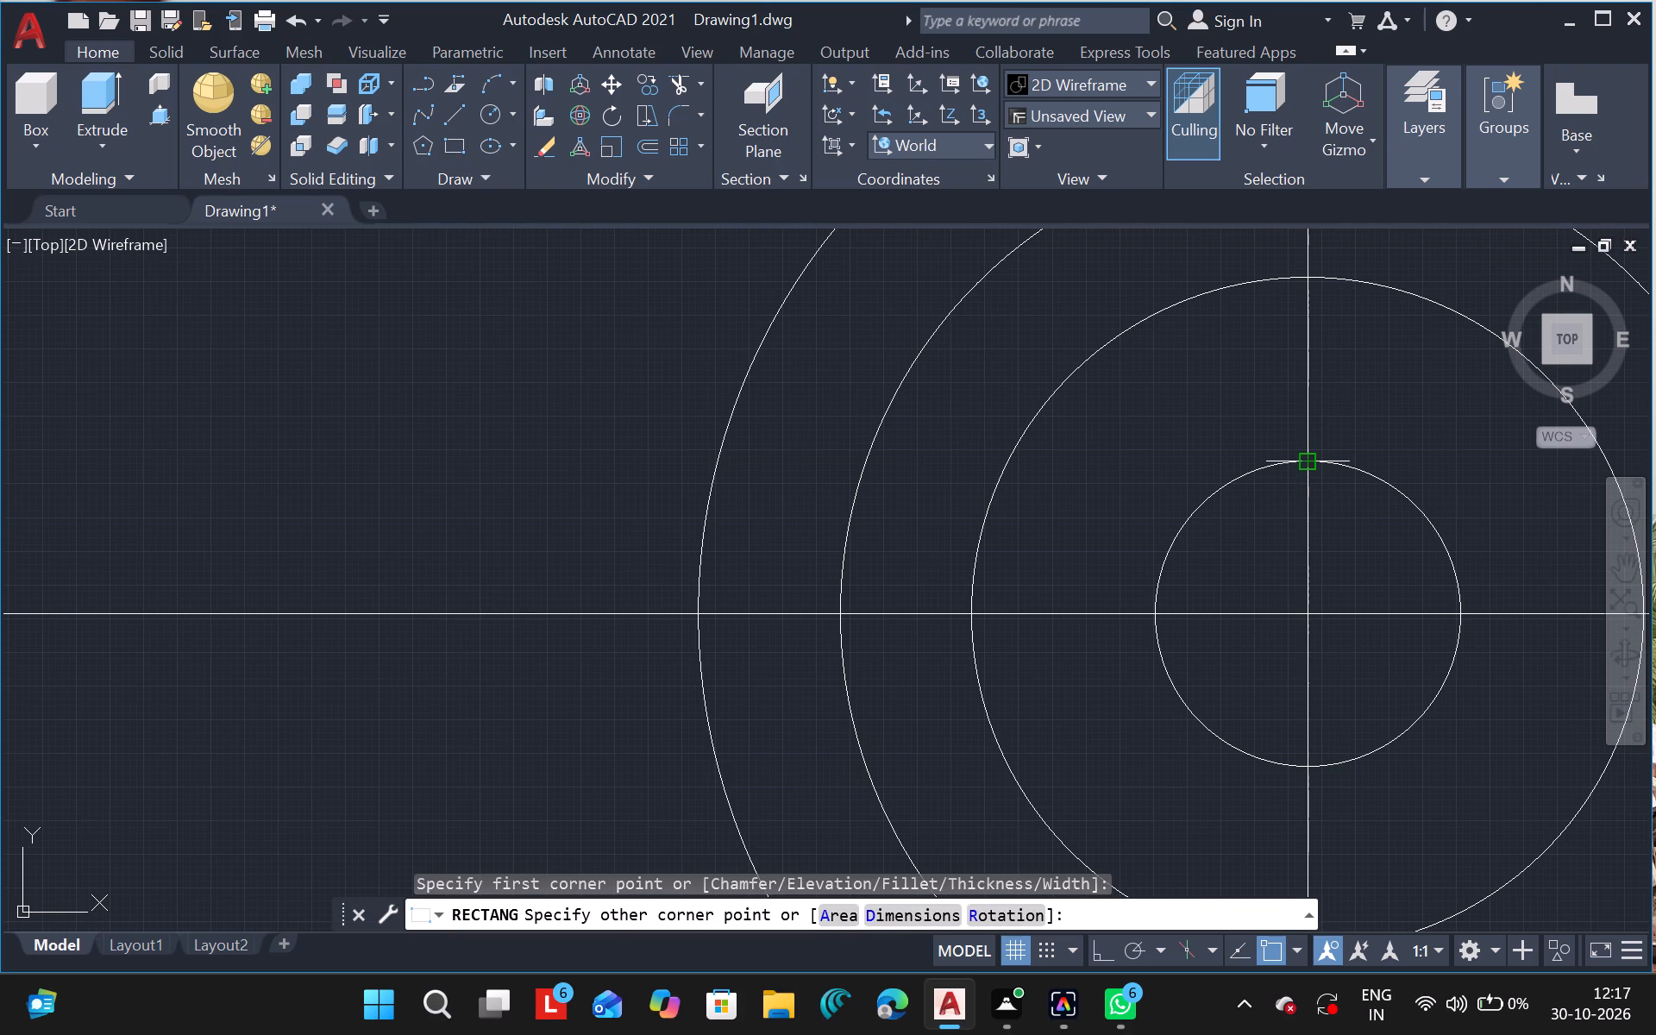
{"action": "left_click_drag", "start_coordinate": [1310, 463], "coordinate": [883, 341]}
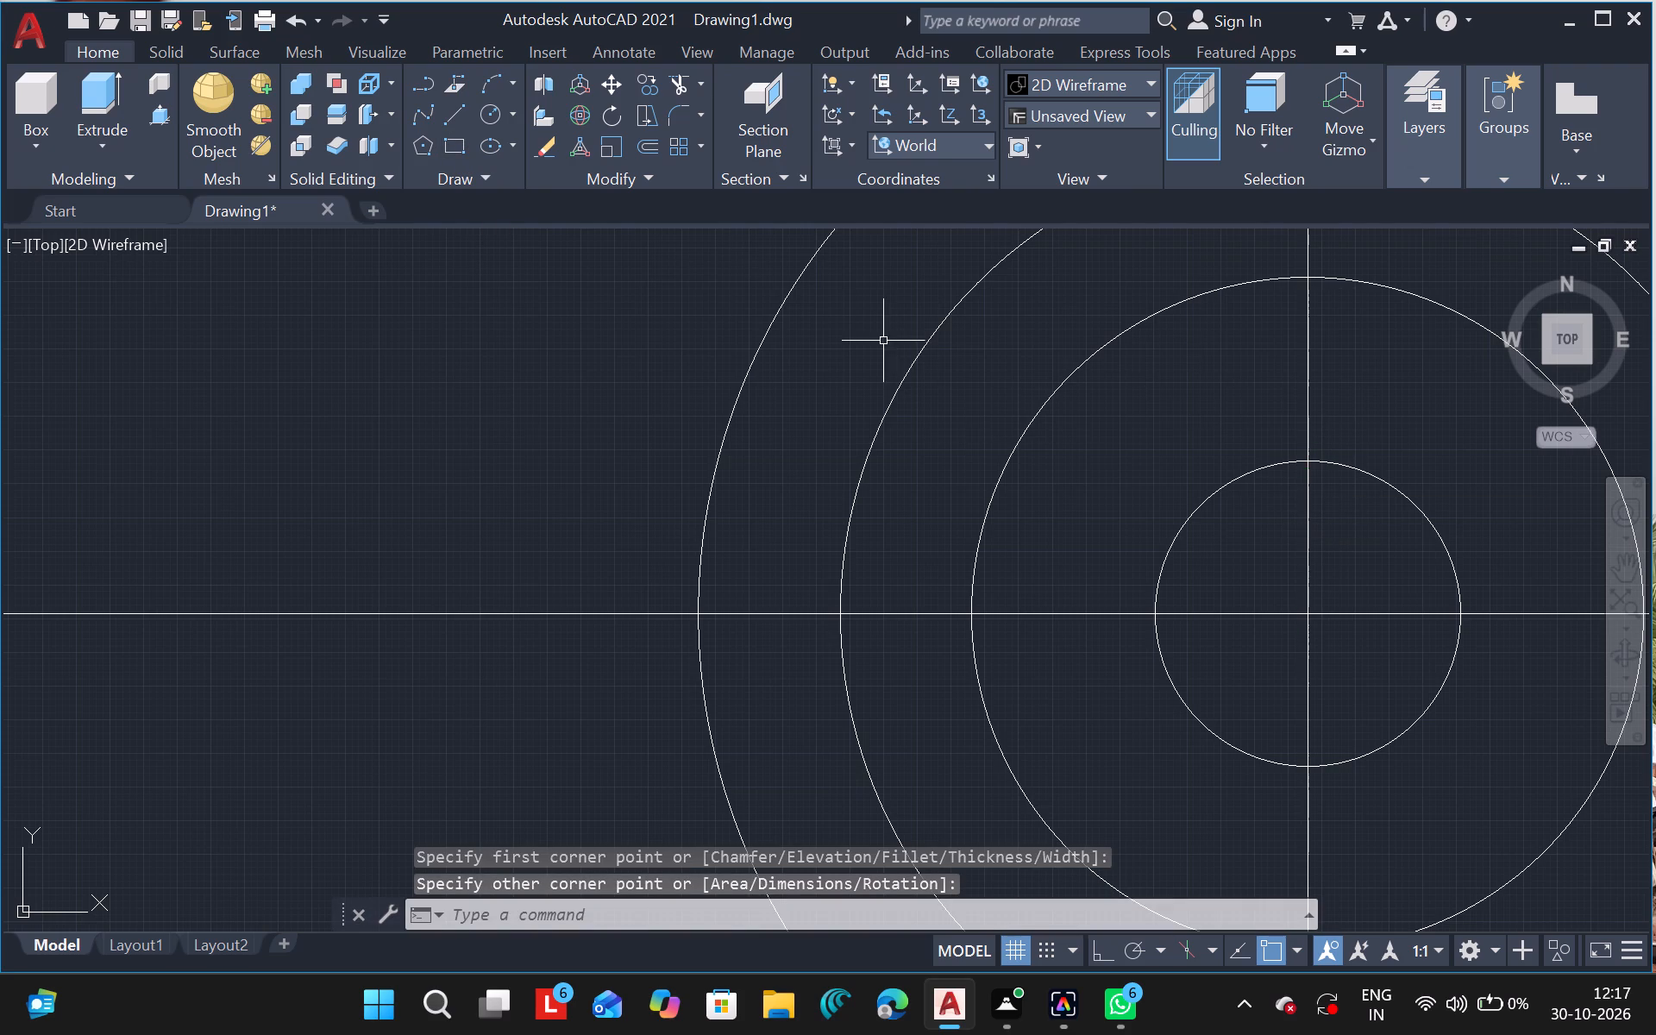
Draw a short horizontal line across the vertical centre line, just above the innermost circle.
{"action": "left_click", "coordinate": [457, 112]}
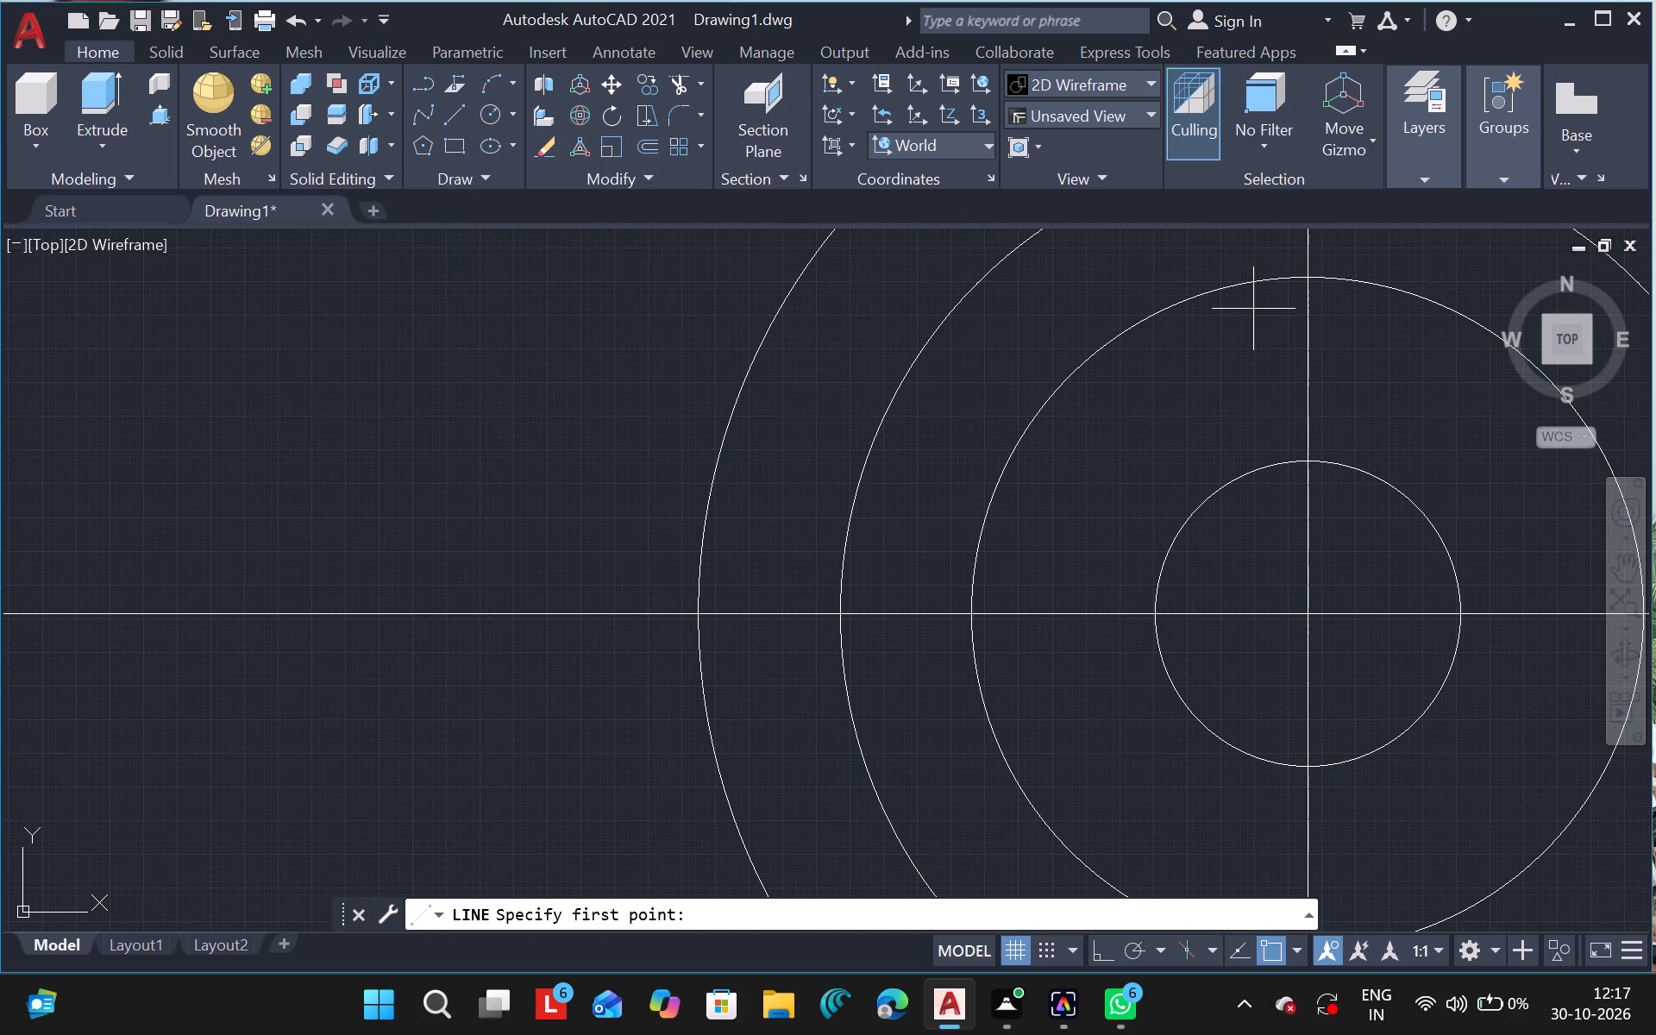
{"action": "left_click_drag", "start_coordinate": [1249, 415], "coordinate": [1378, 414]}
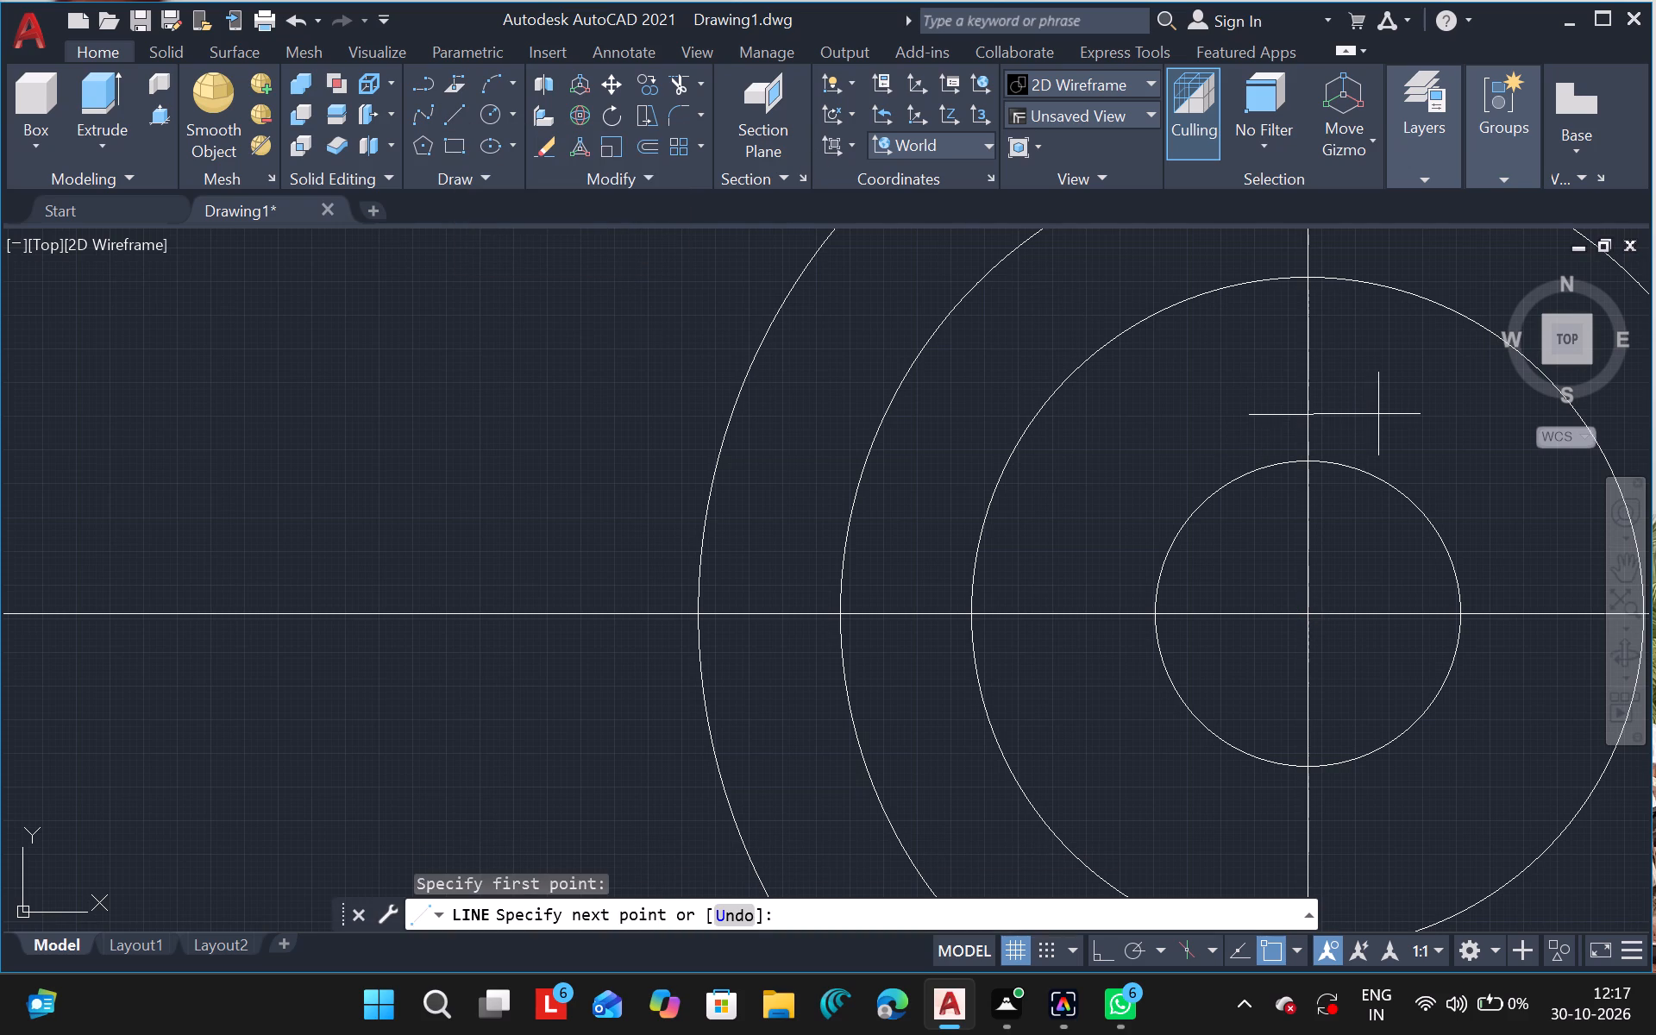
{"action": "left_click_drag", "start_coordinate": [1378, 414], "coordinate": [1378, 413]}
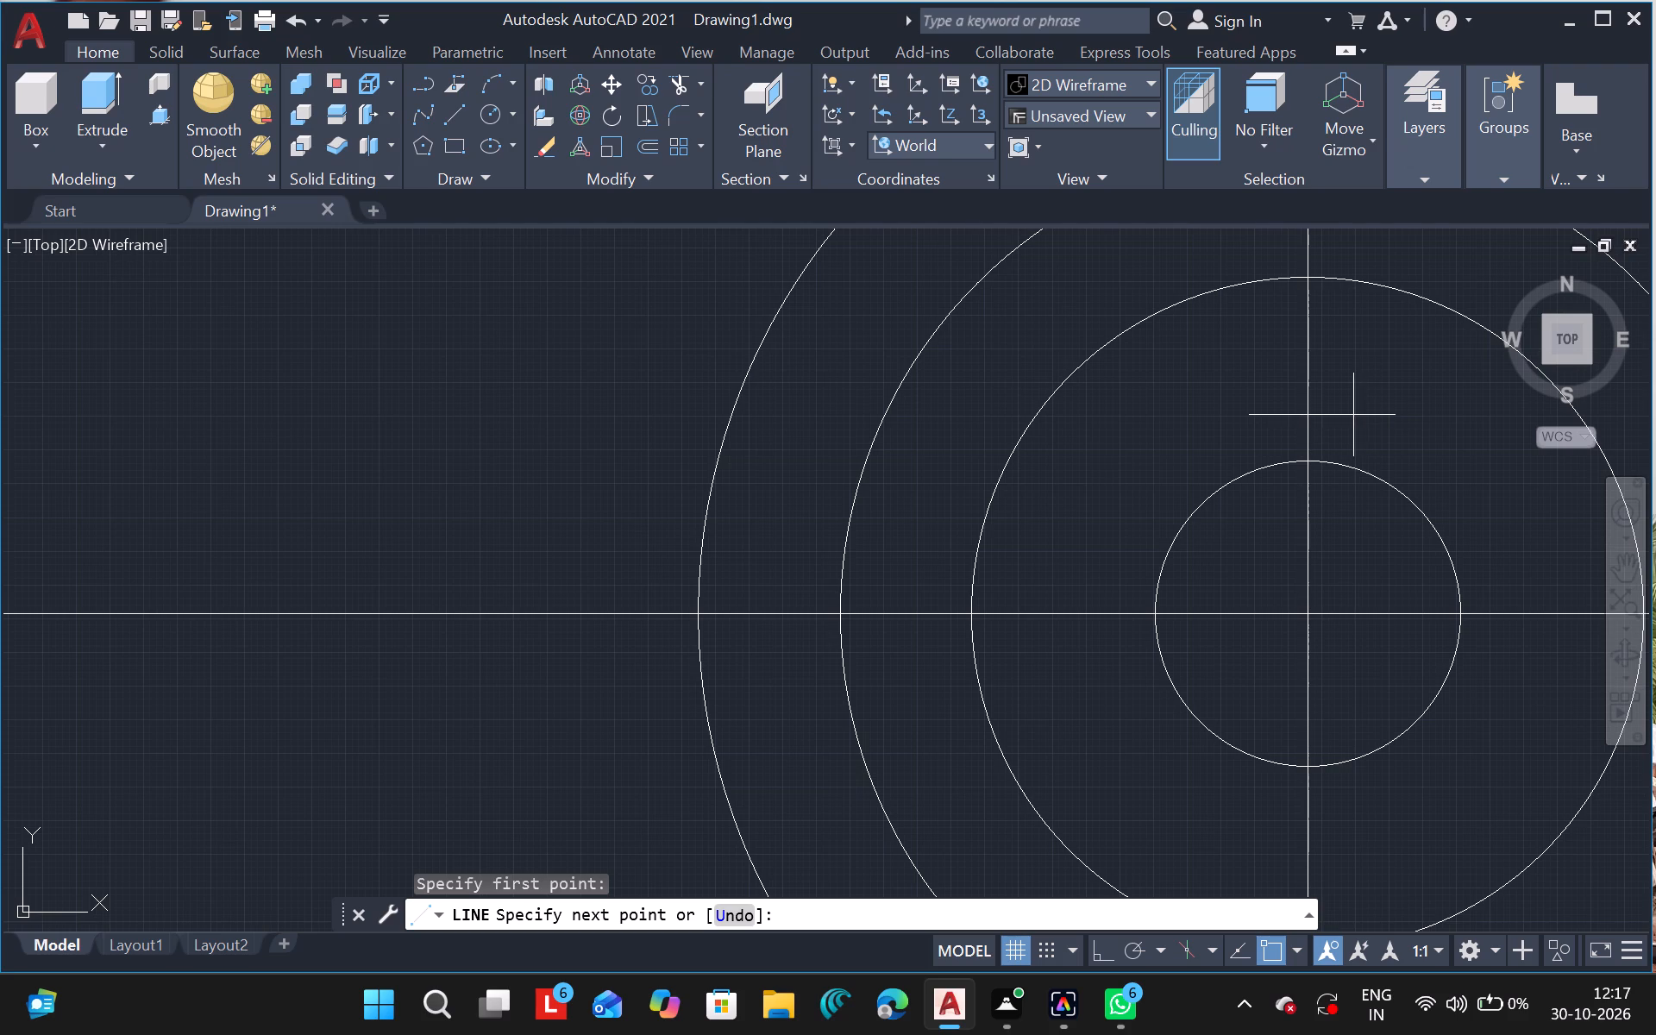
{"action": "left_click", "coordinate": [1353, 415]}
{"action": "key", "text": "Escape"}
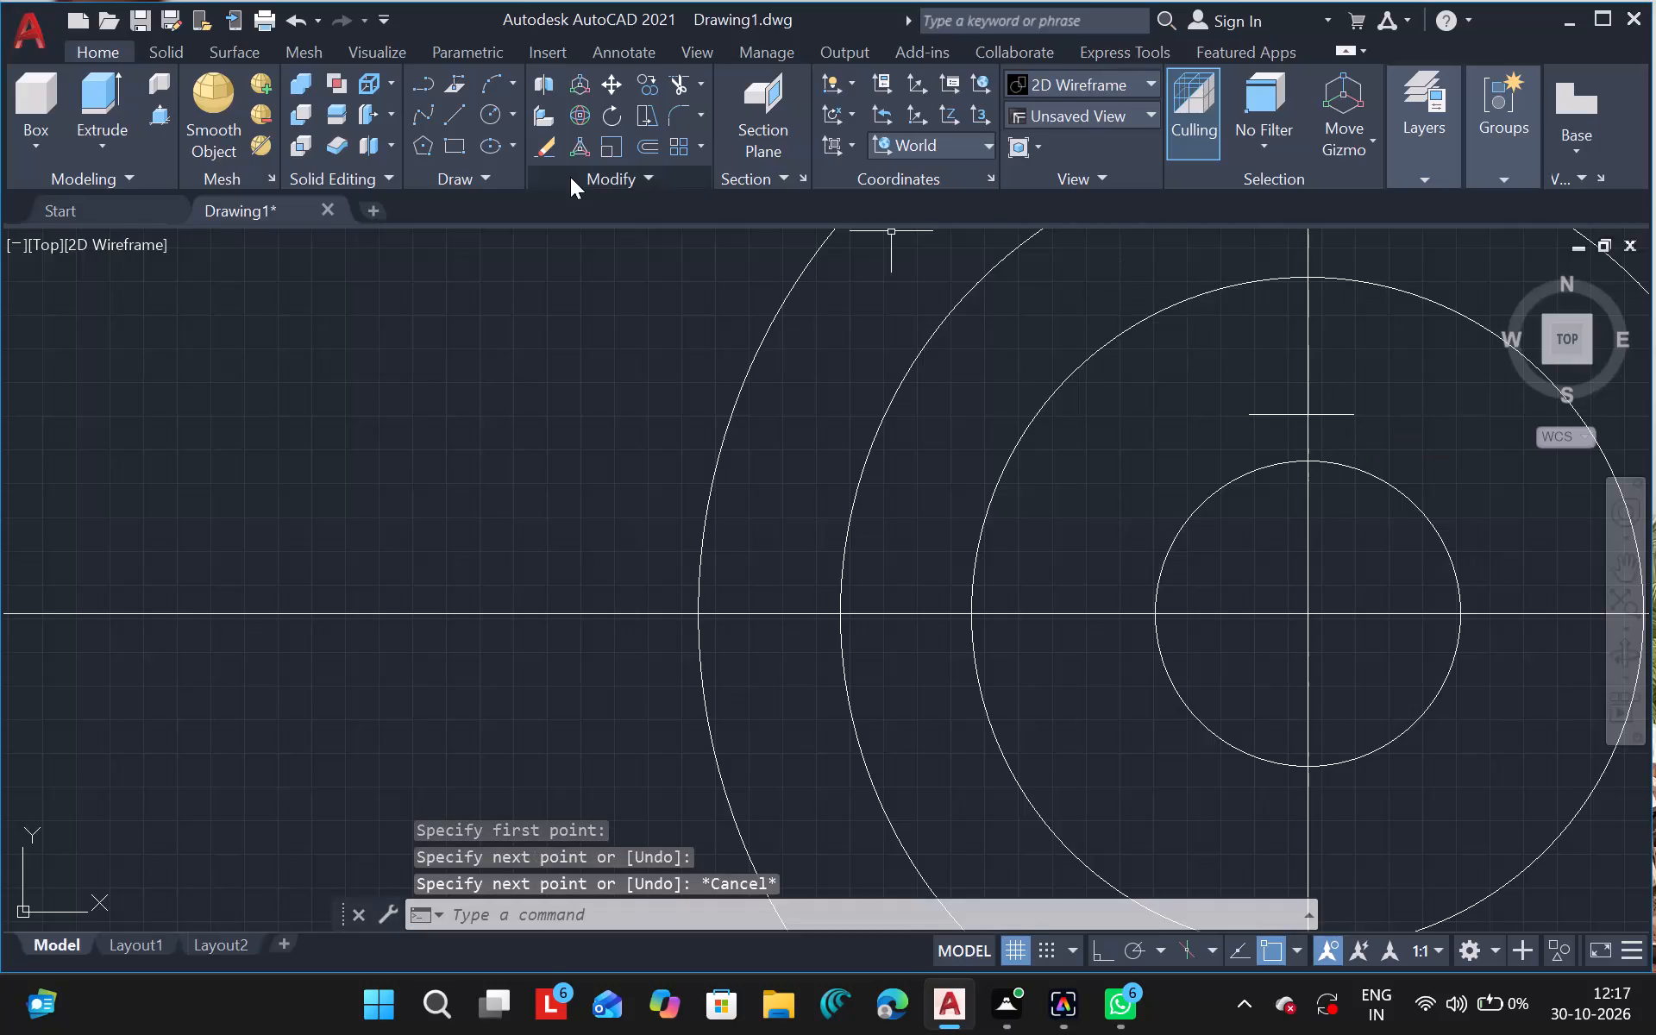
Draw a vertical line from the short horizontal line's left end down to just inside the innermost circle.
{"action": "left_click", "coordinate": [449, 113]}
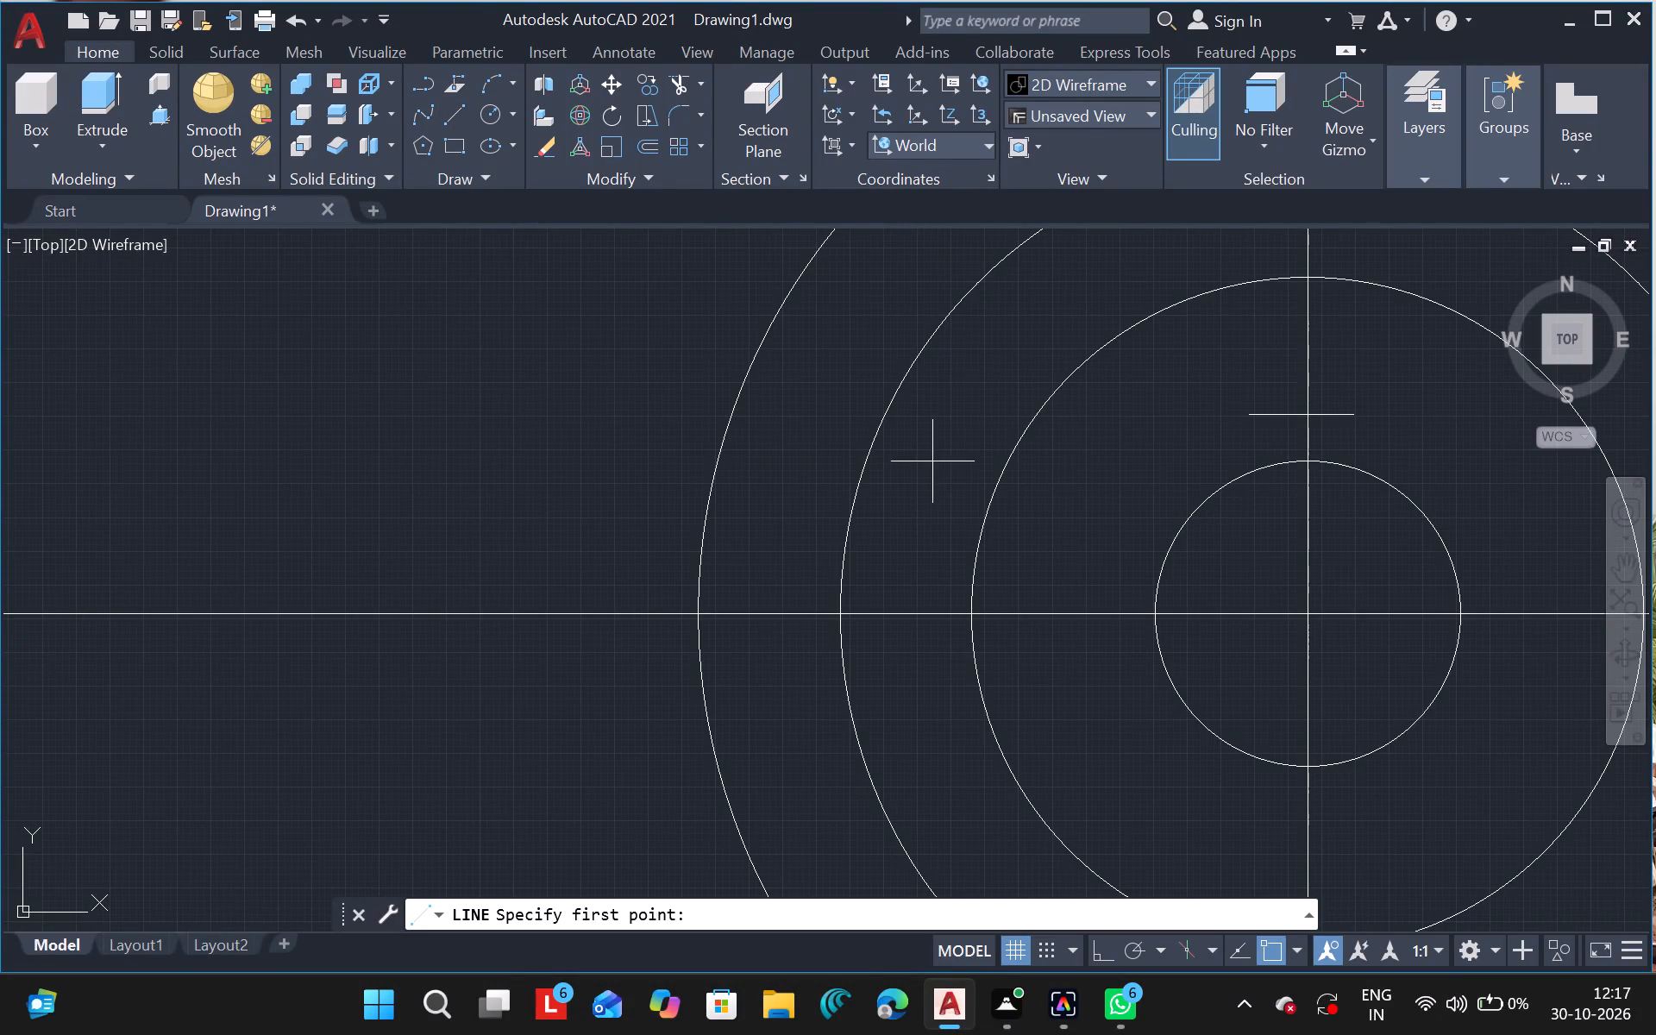
{"action": "left_click_drag", "start_coordinate": [1251, 417], "coordinate": [1249, 469]}
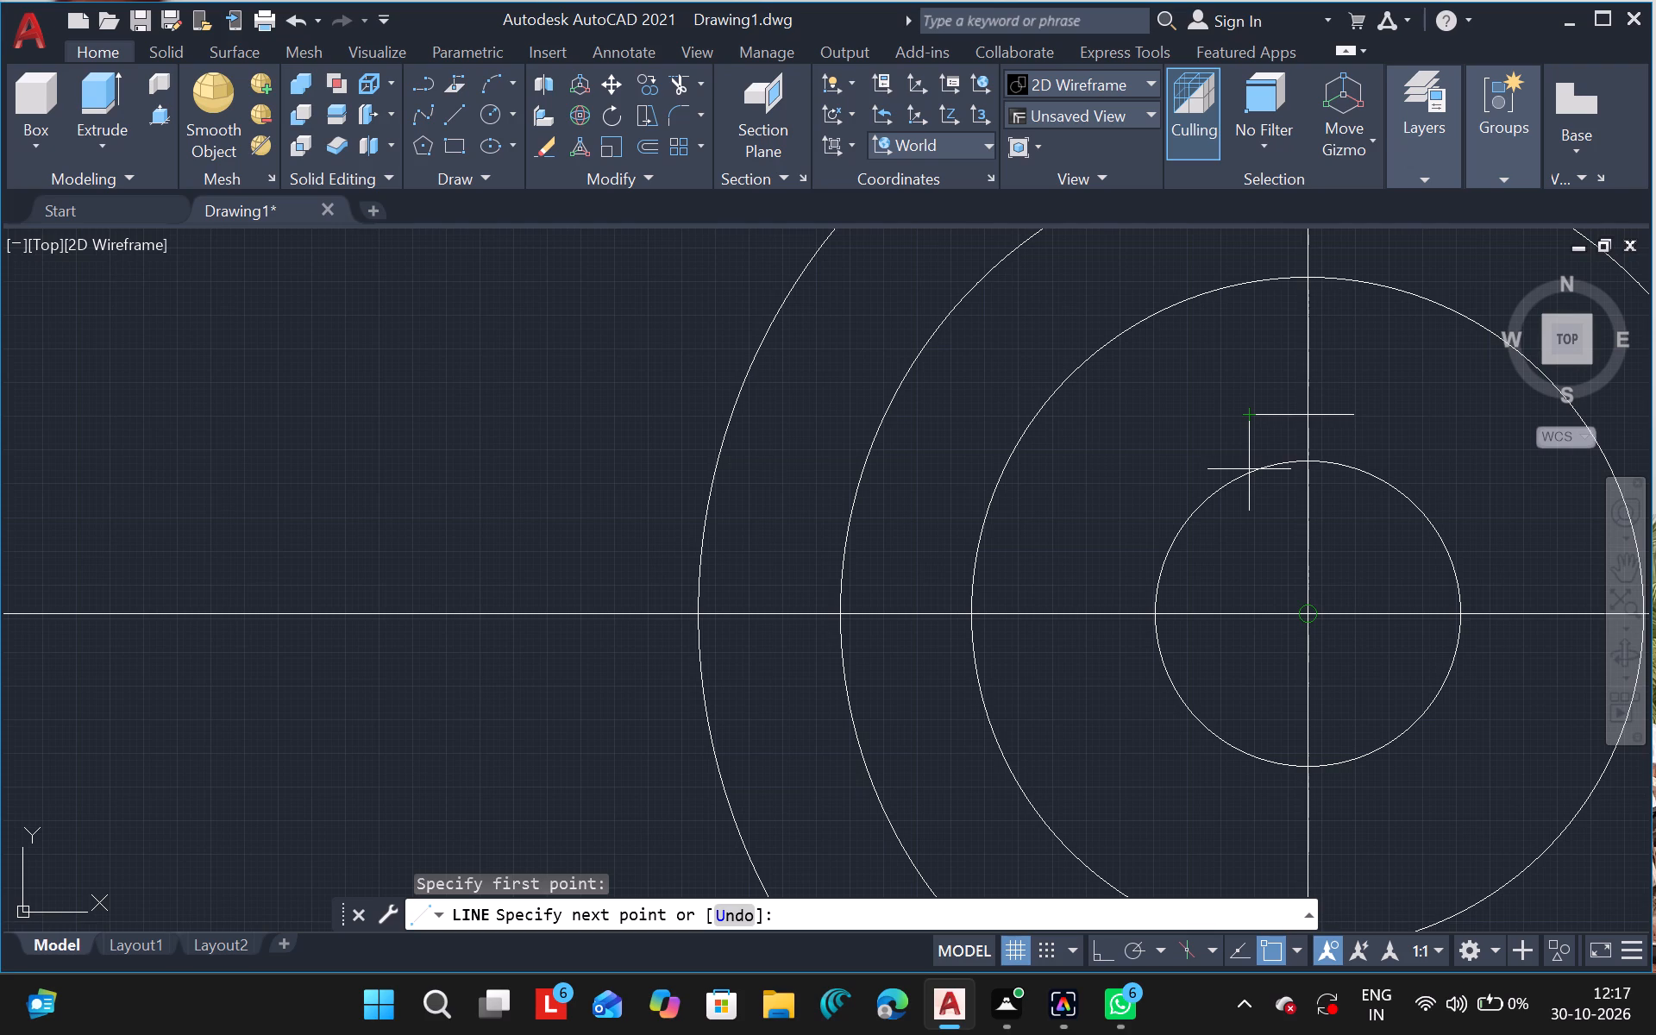
{"action": "left_click_drag", "start_coordinate": [1249, 469], "coordinate": [1247, 472]}
{"action": "left_click_drag", "start_coordinate": [1247, 472], "coordinate": [1255, 495]}
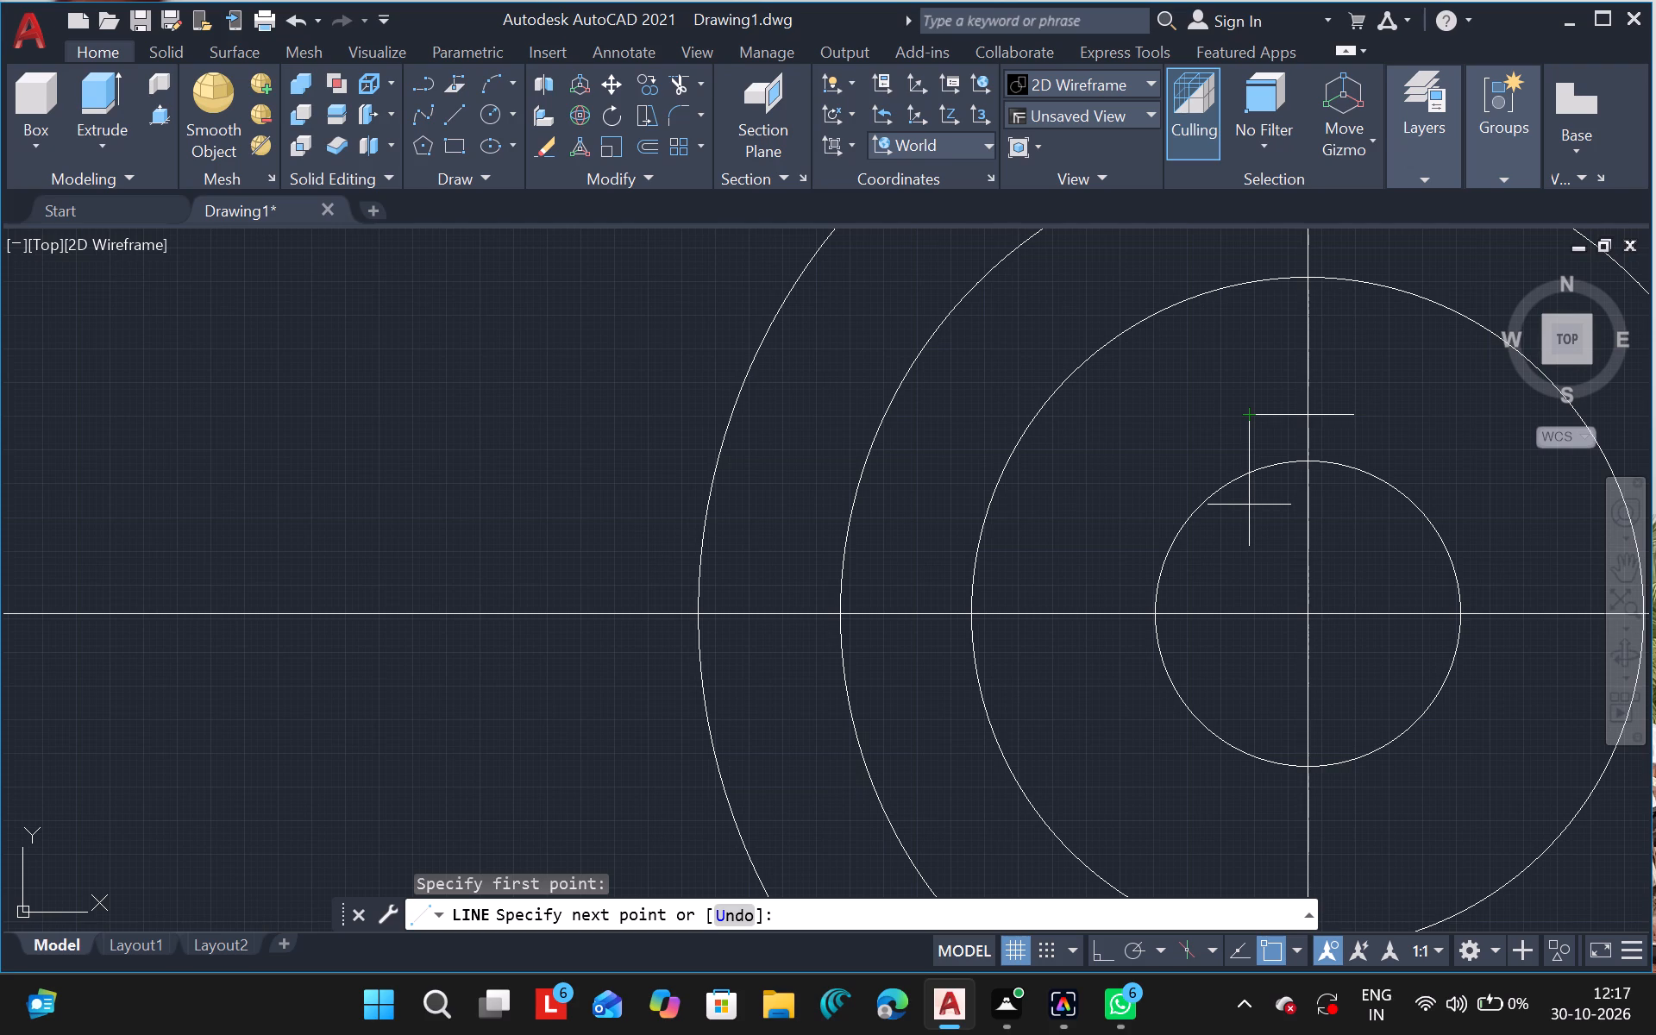
{"action": "left_click", "coordinate": [1249, 505]}
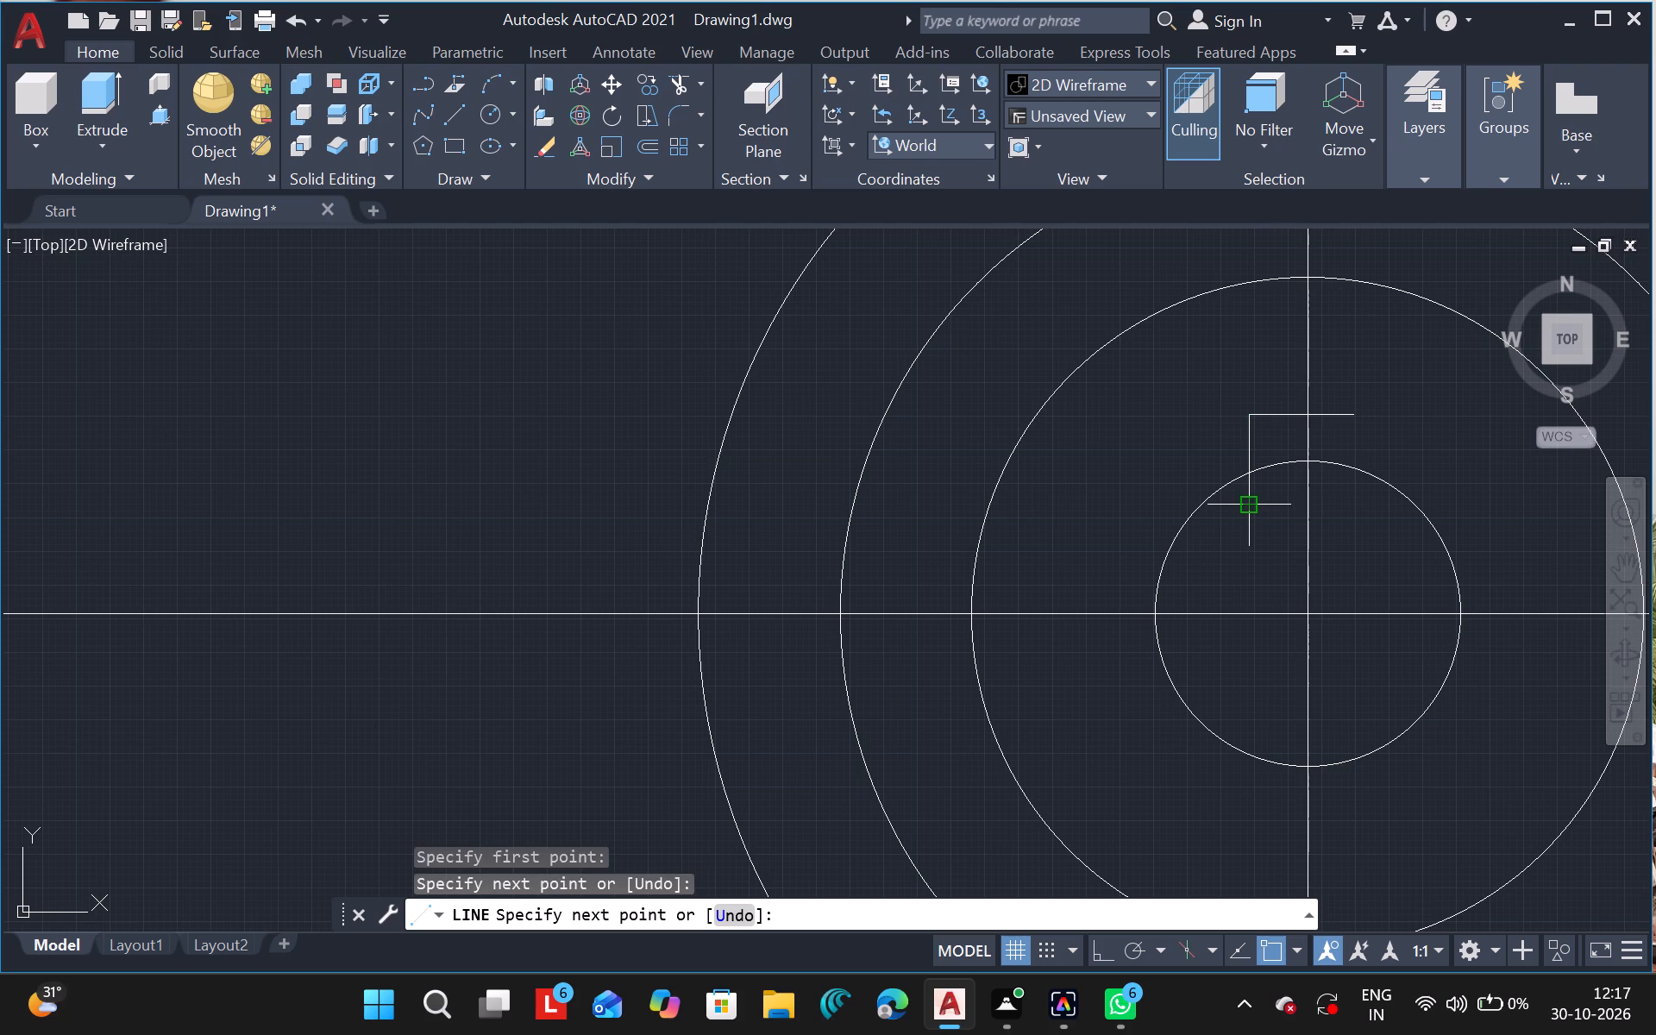
{"action": "key", "text": "Escape"}
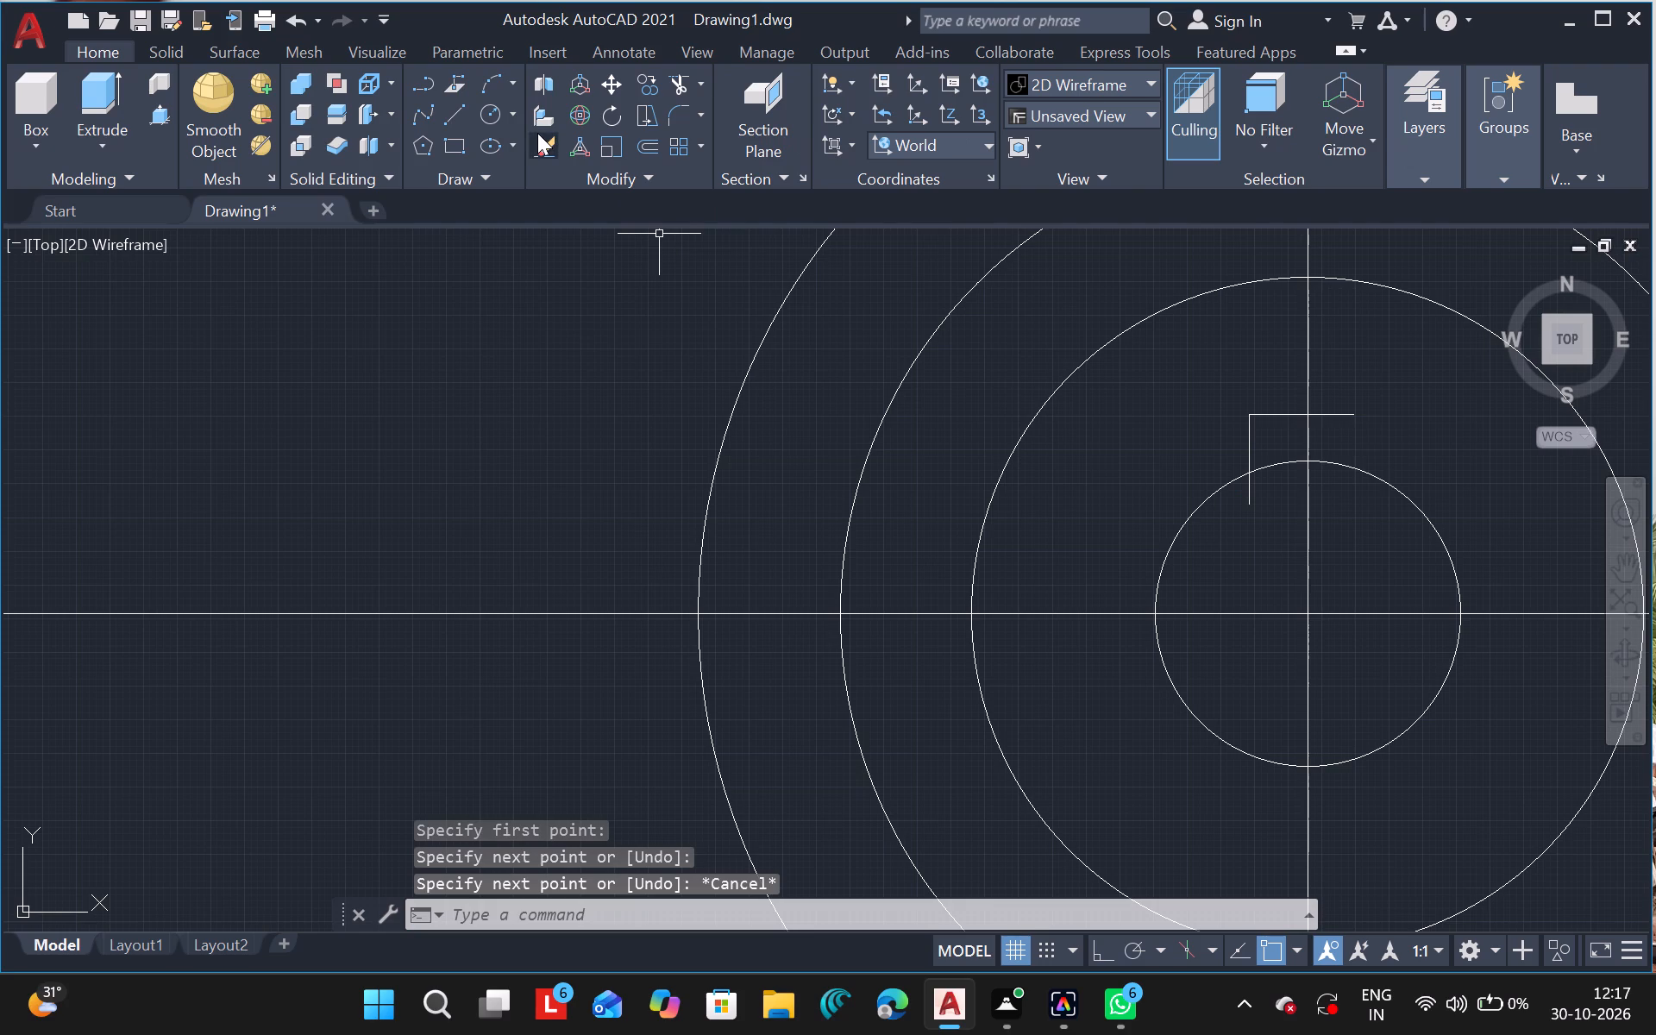
Draw a matching vertical line from the short horizontal line's right end down to just inside the innermost circle.
{"action": "left_click", "coordinate": [455, 116]}
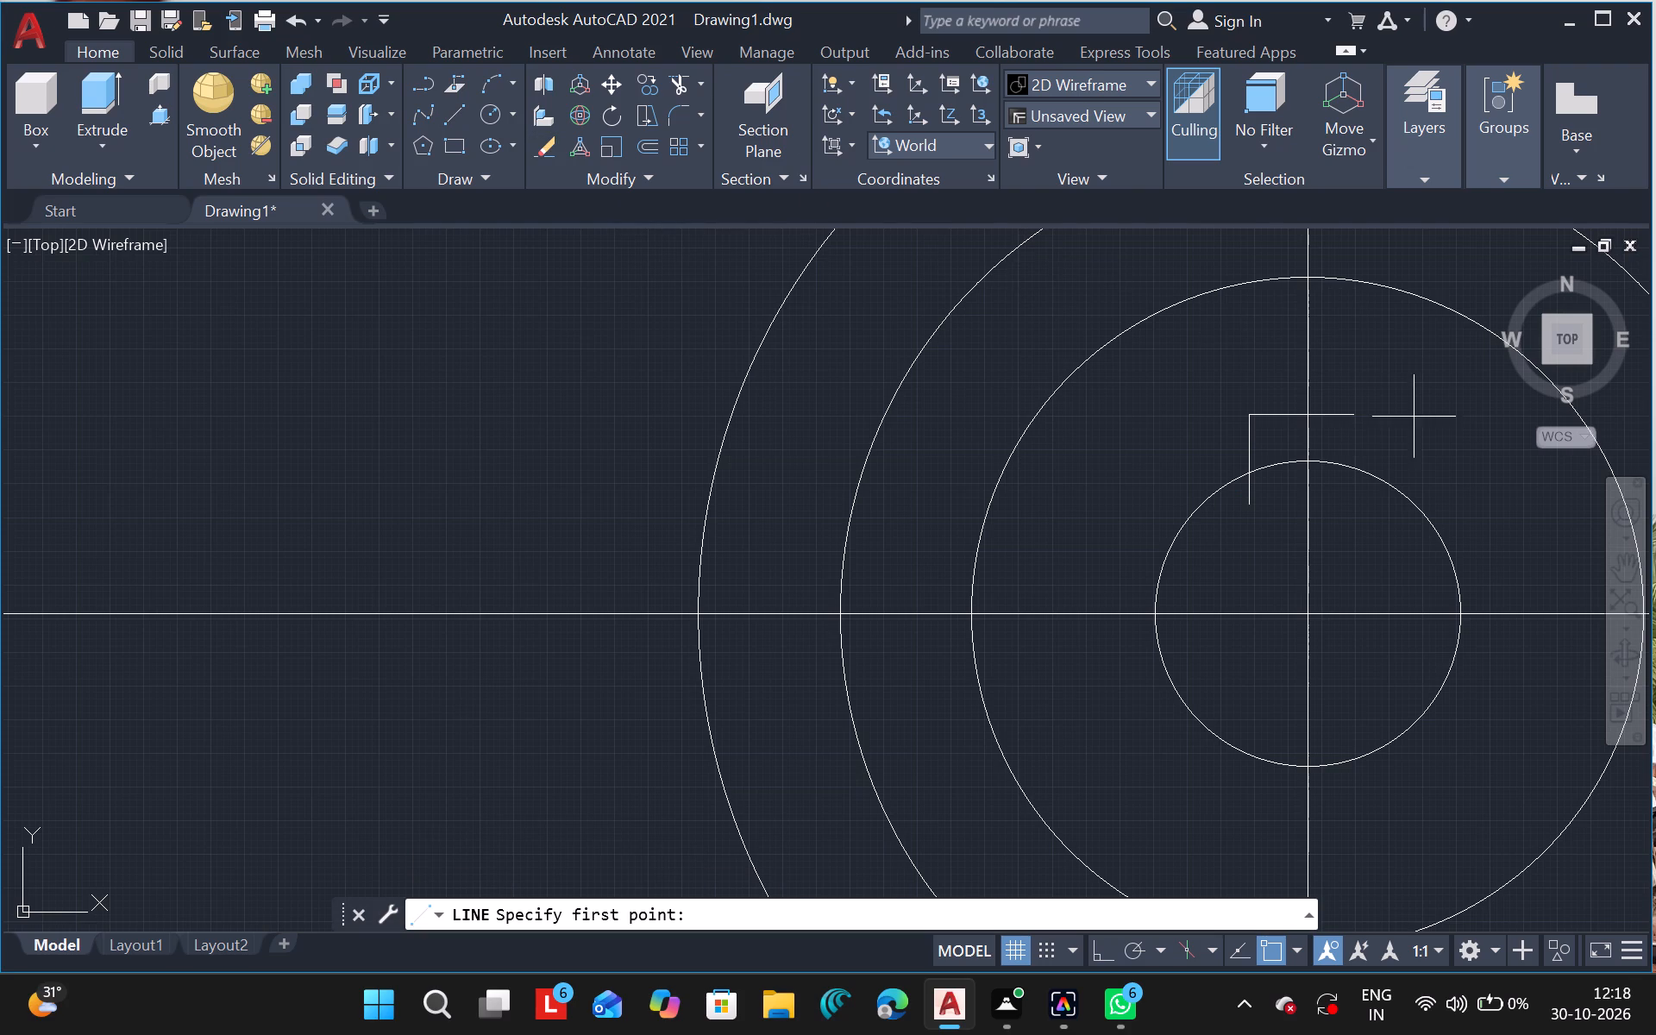
{"action": "left_click", "coordinate": [1353, 415]}
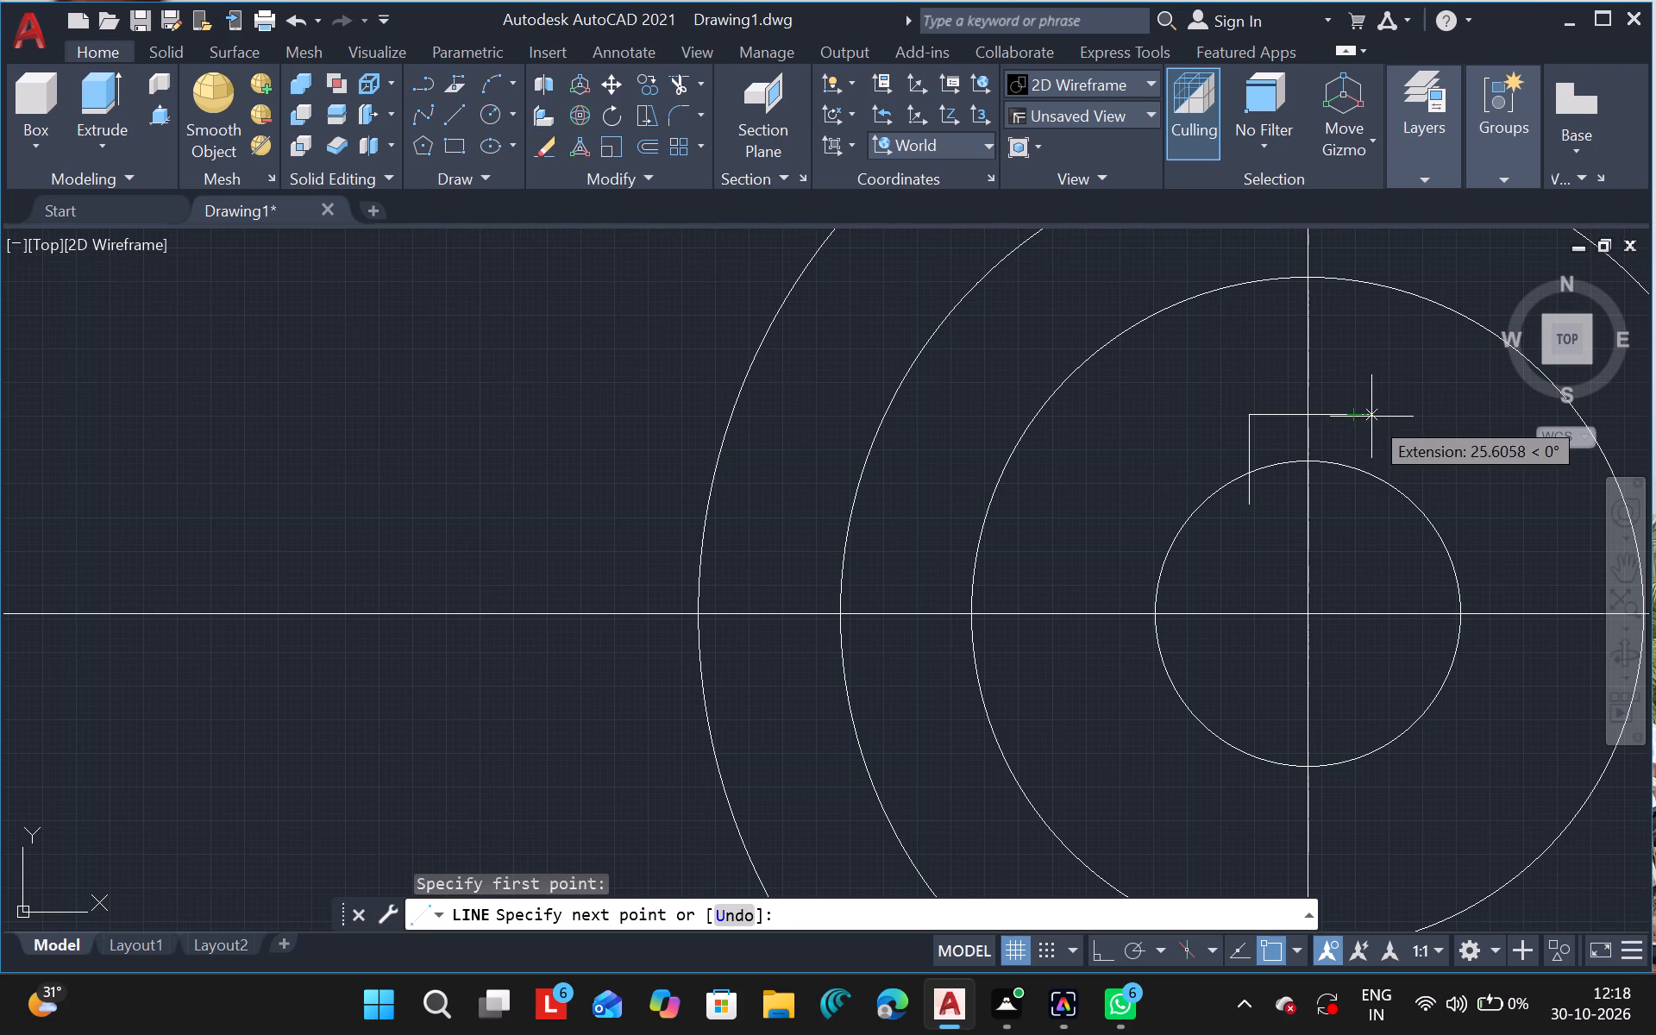
{"action": "left_click_drag", "start_coordinate": [1352, 416], "coordinate": [1365, 414]}
{"action": "left_click_drag", "start_coordinate": [1365, 414], "coordinate": [1361, 492]}
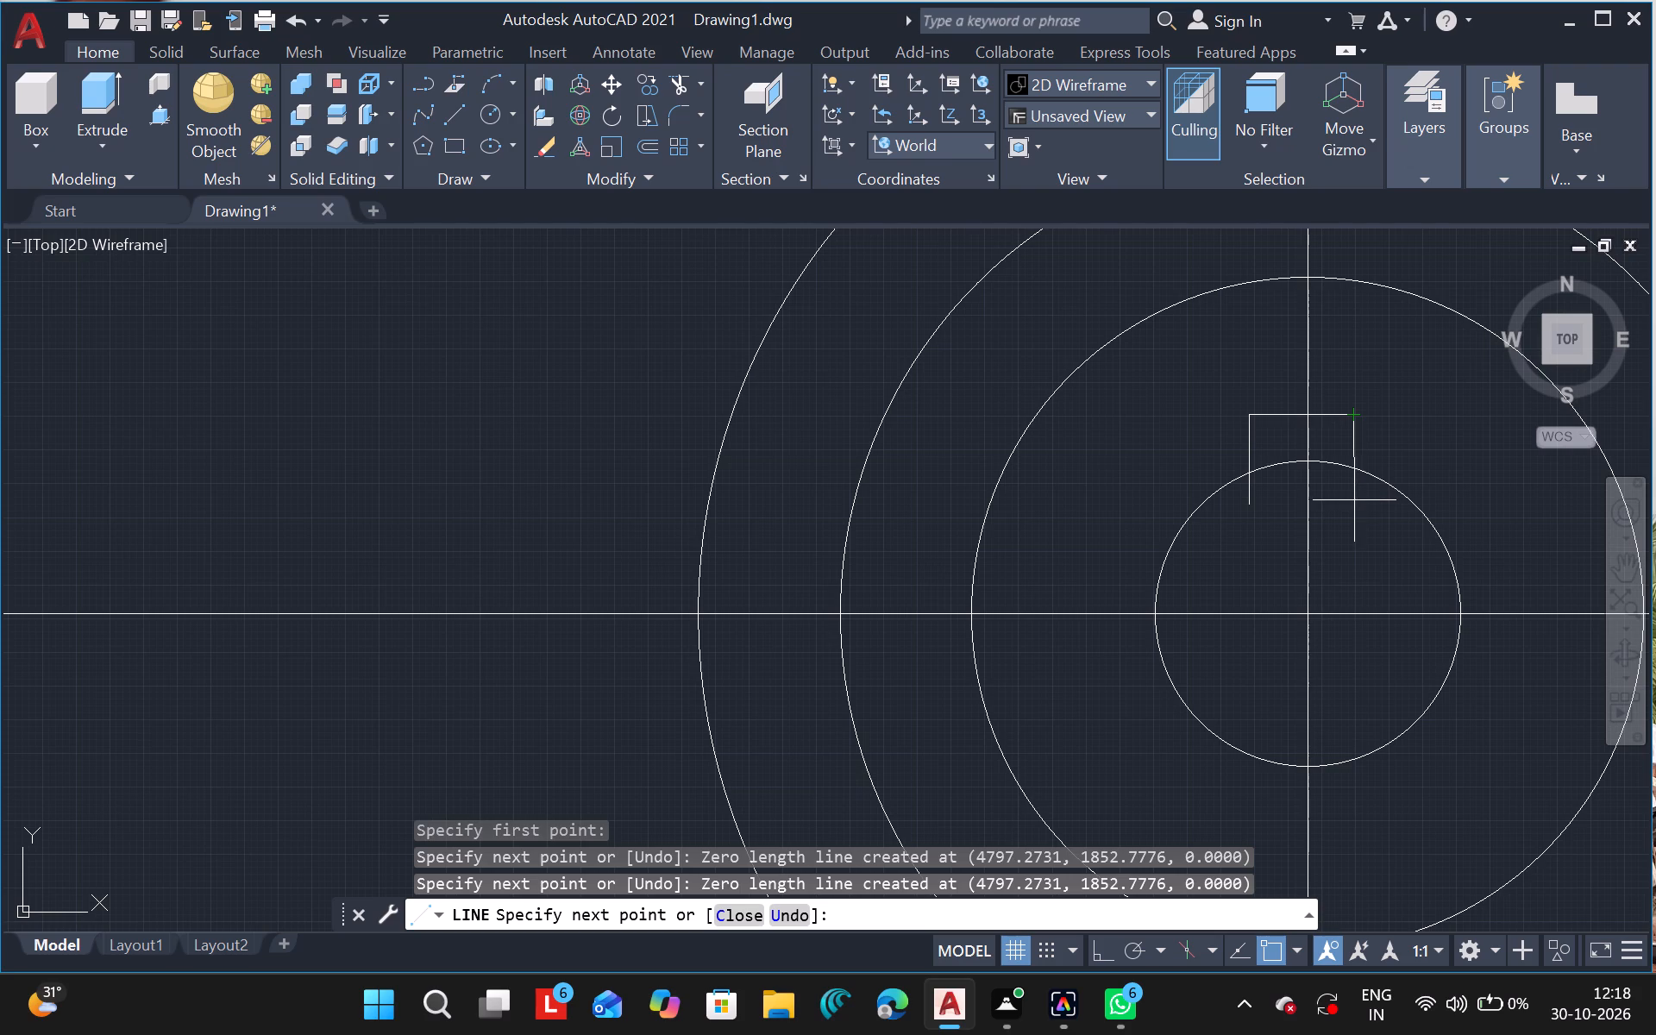
{"action": "left_click", "coordinate": [1353, 500]}
{"action": "key", "text": "Escape"}
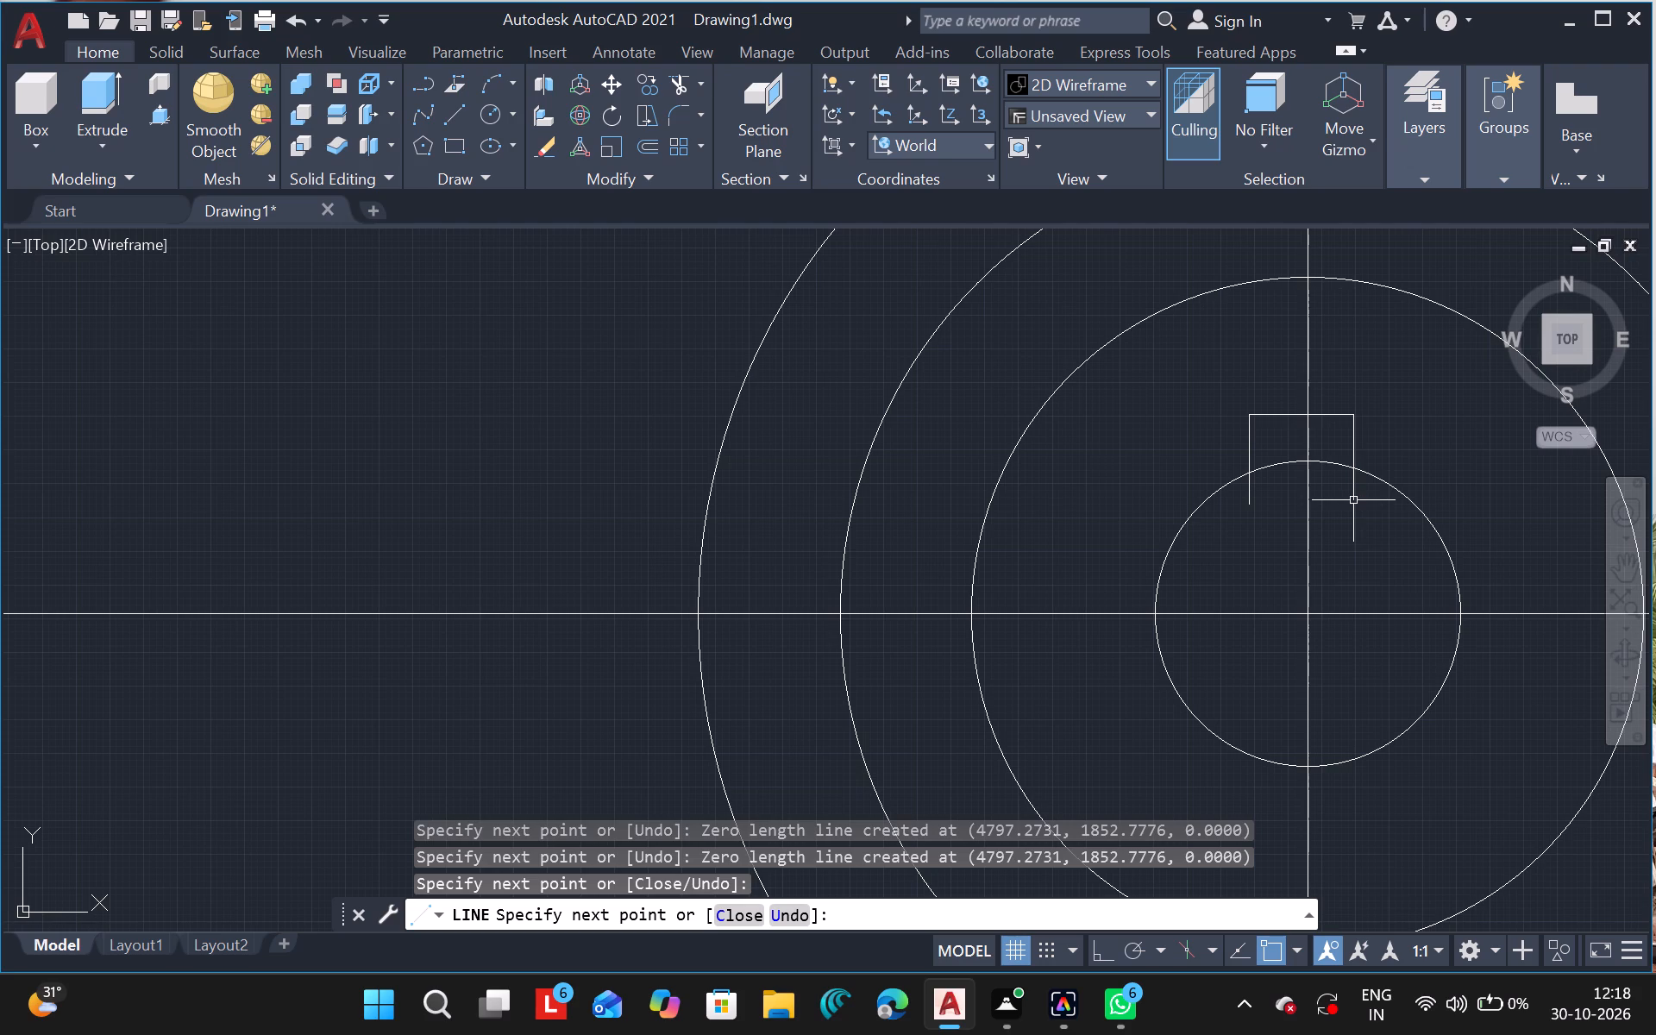
Trim the lower ends of both vertical keyway lines where they extend inside the innermost circle.
{"action": "type", "text": "TR"}
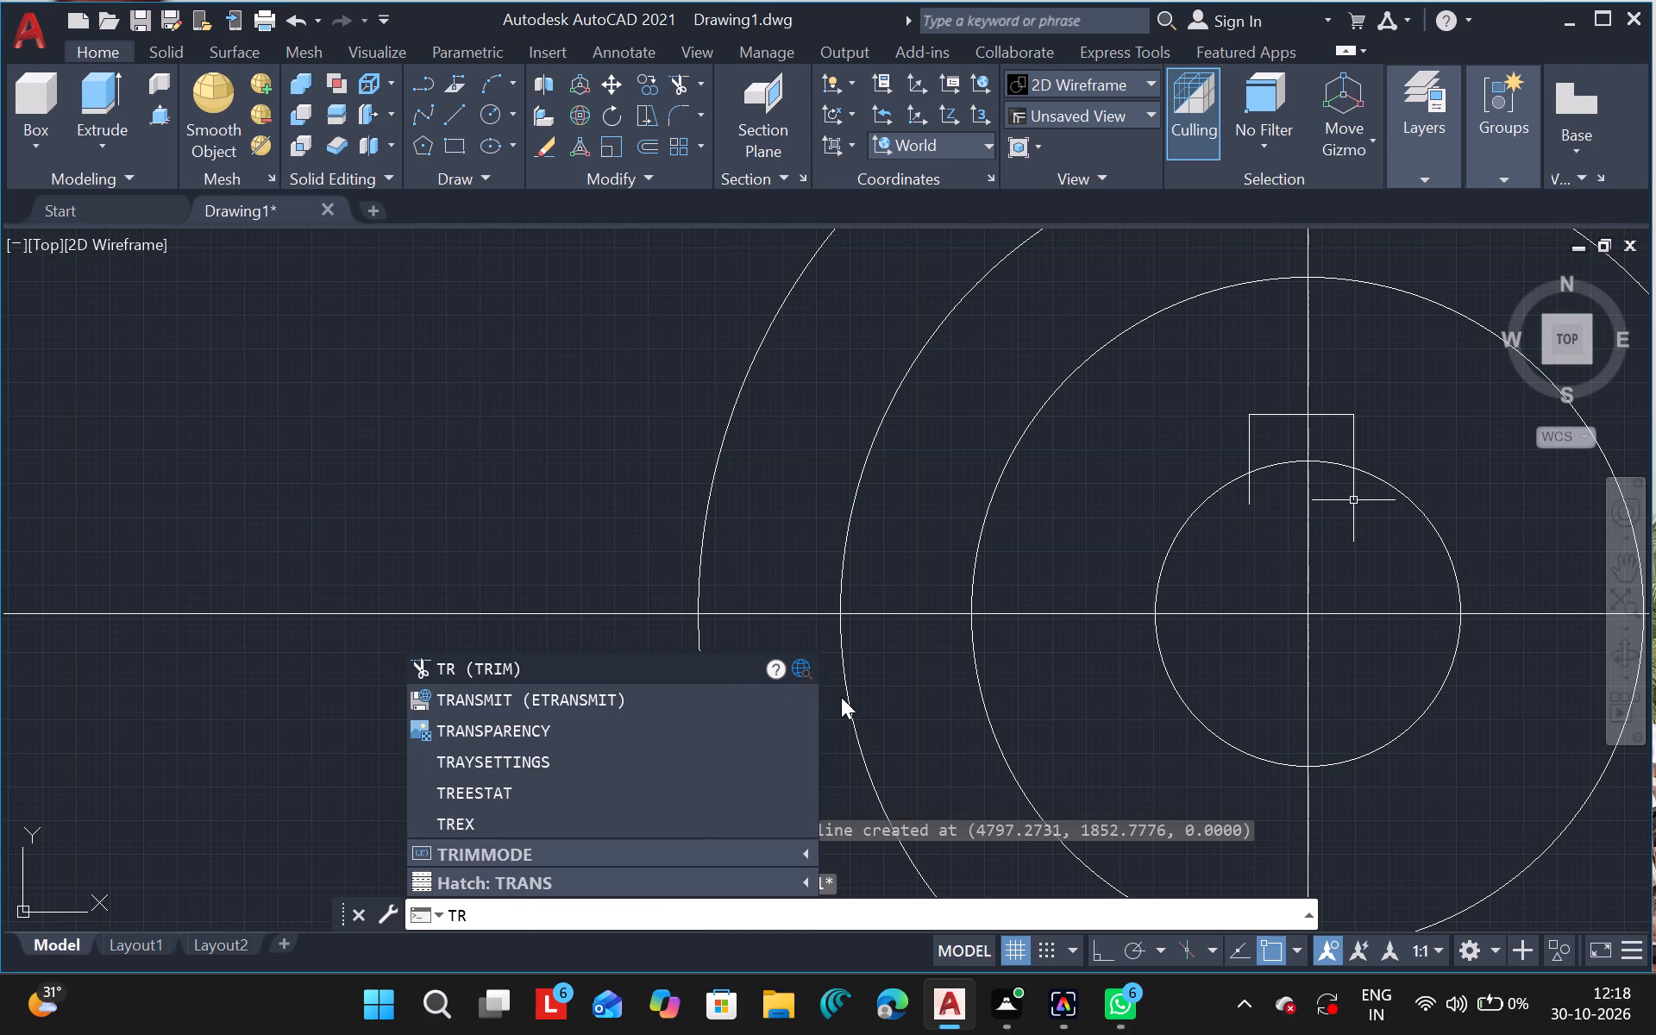
{"action": "left_click", "coordinate": [717, 678]}
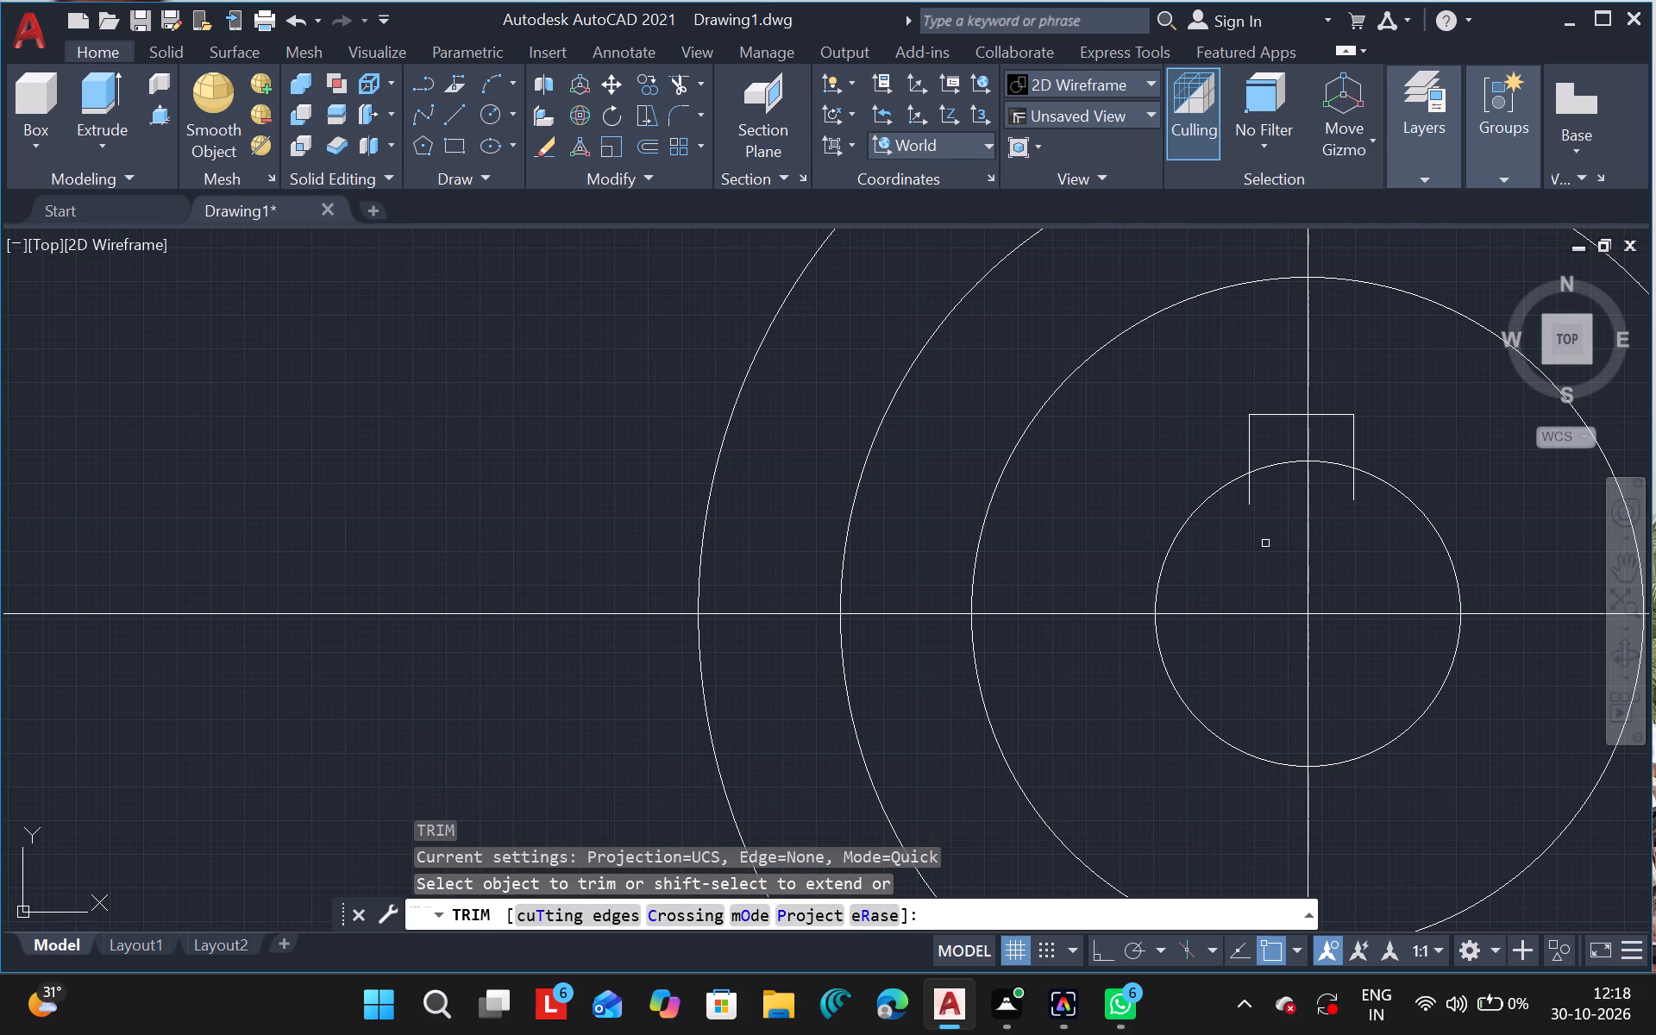
{"action": "left_click_drag", "start_coordinate": [1249, 492], "coordinate": [1355, 489]}
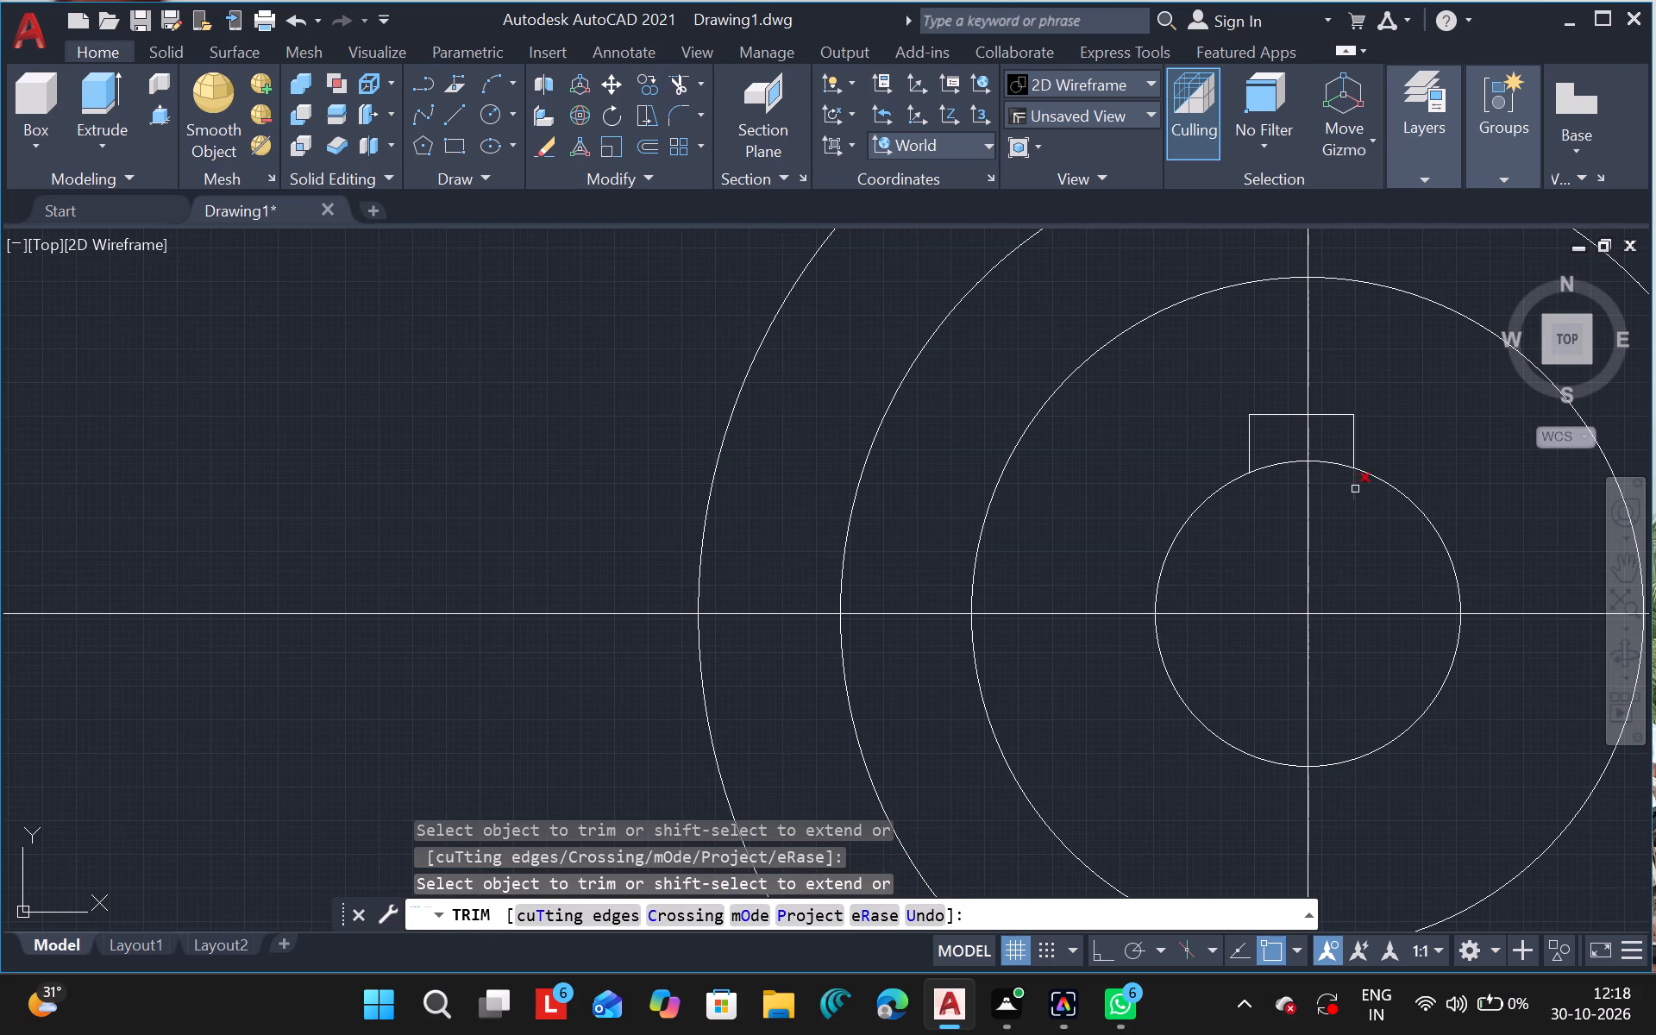
{"action": "left_click_drag", "start_coordinate": [1355, 489], "coordinate": [1350, 486]}
{"action": "left_click_drag", "start_coordinate": [1350, 486], "coordinate": [1381, 423]}
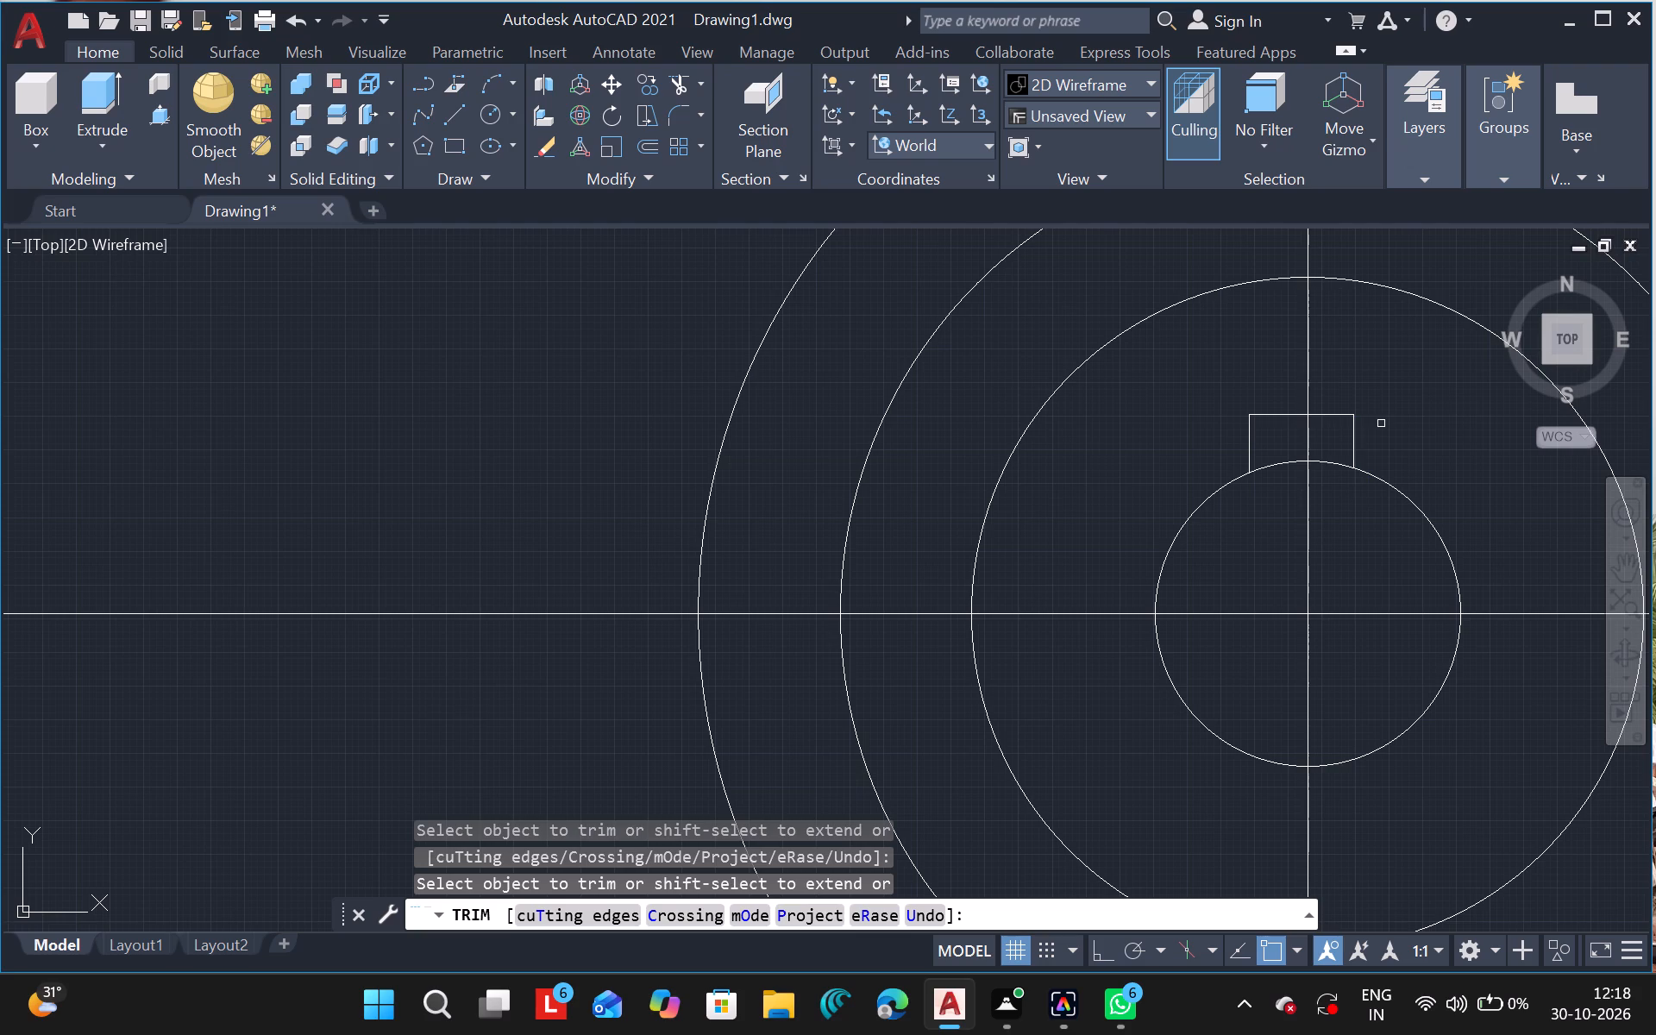
{"action": "key", "text": "Escape"}
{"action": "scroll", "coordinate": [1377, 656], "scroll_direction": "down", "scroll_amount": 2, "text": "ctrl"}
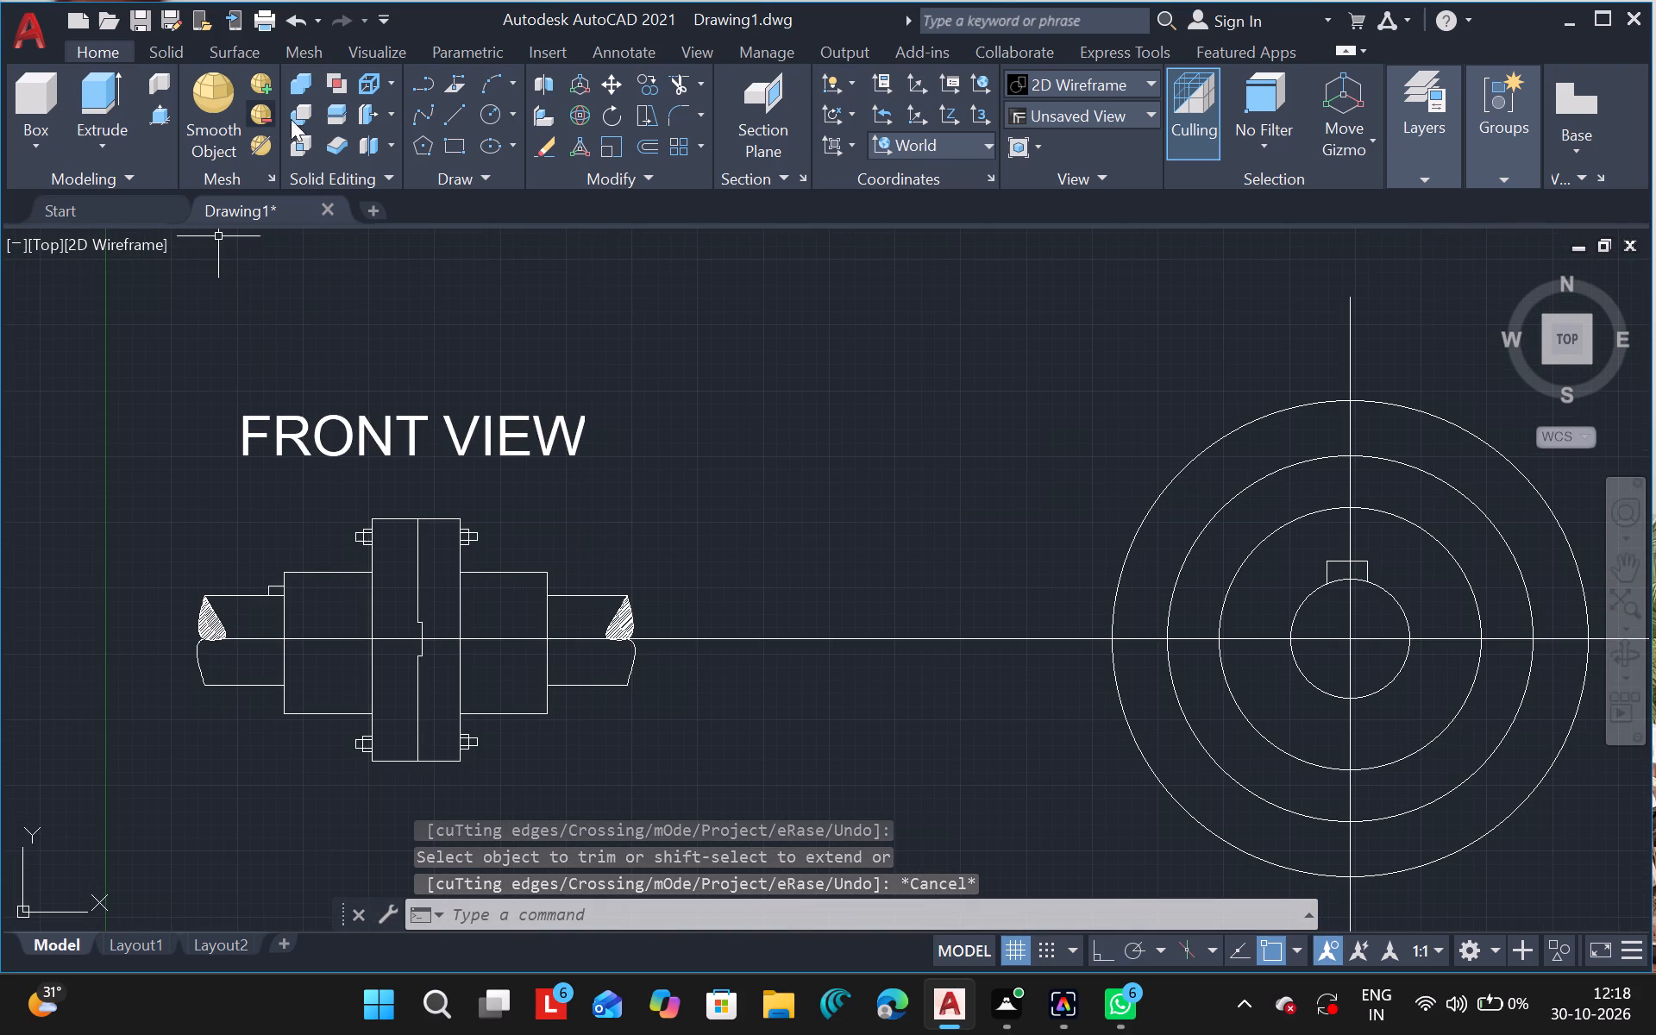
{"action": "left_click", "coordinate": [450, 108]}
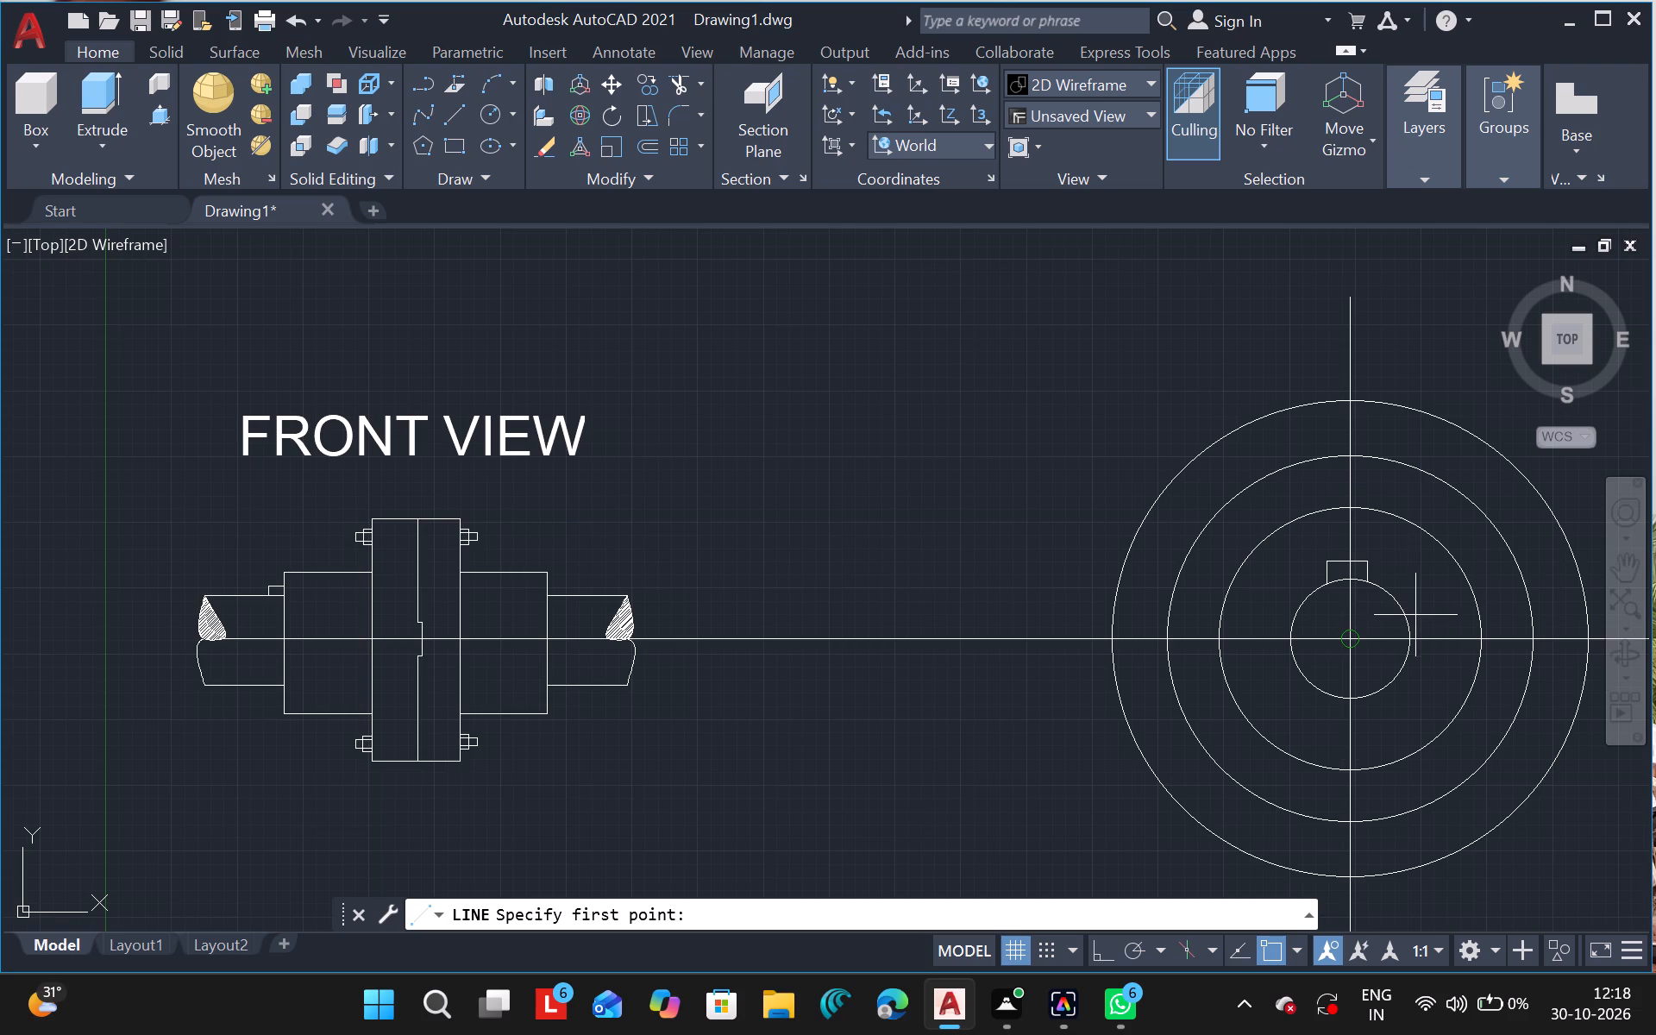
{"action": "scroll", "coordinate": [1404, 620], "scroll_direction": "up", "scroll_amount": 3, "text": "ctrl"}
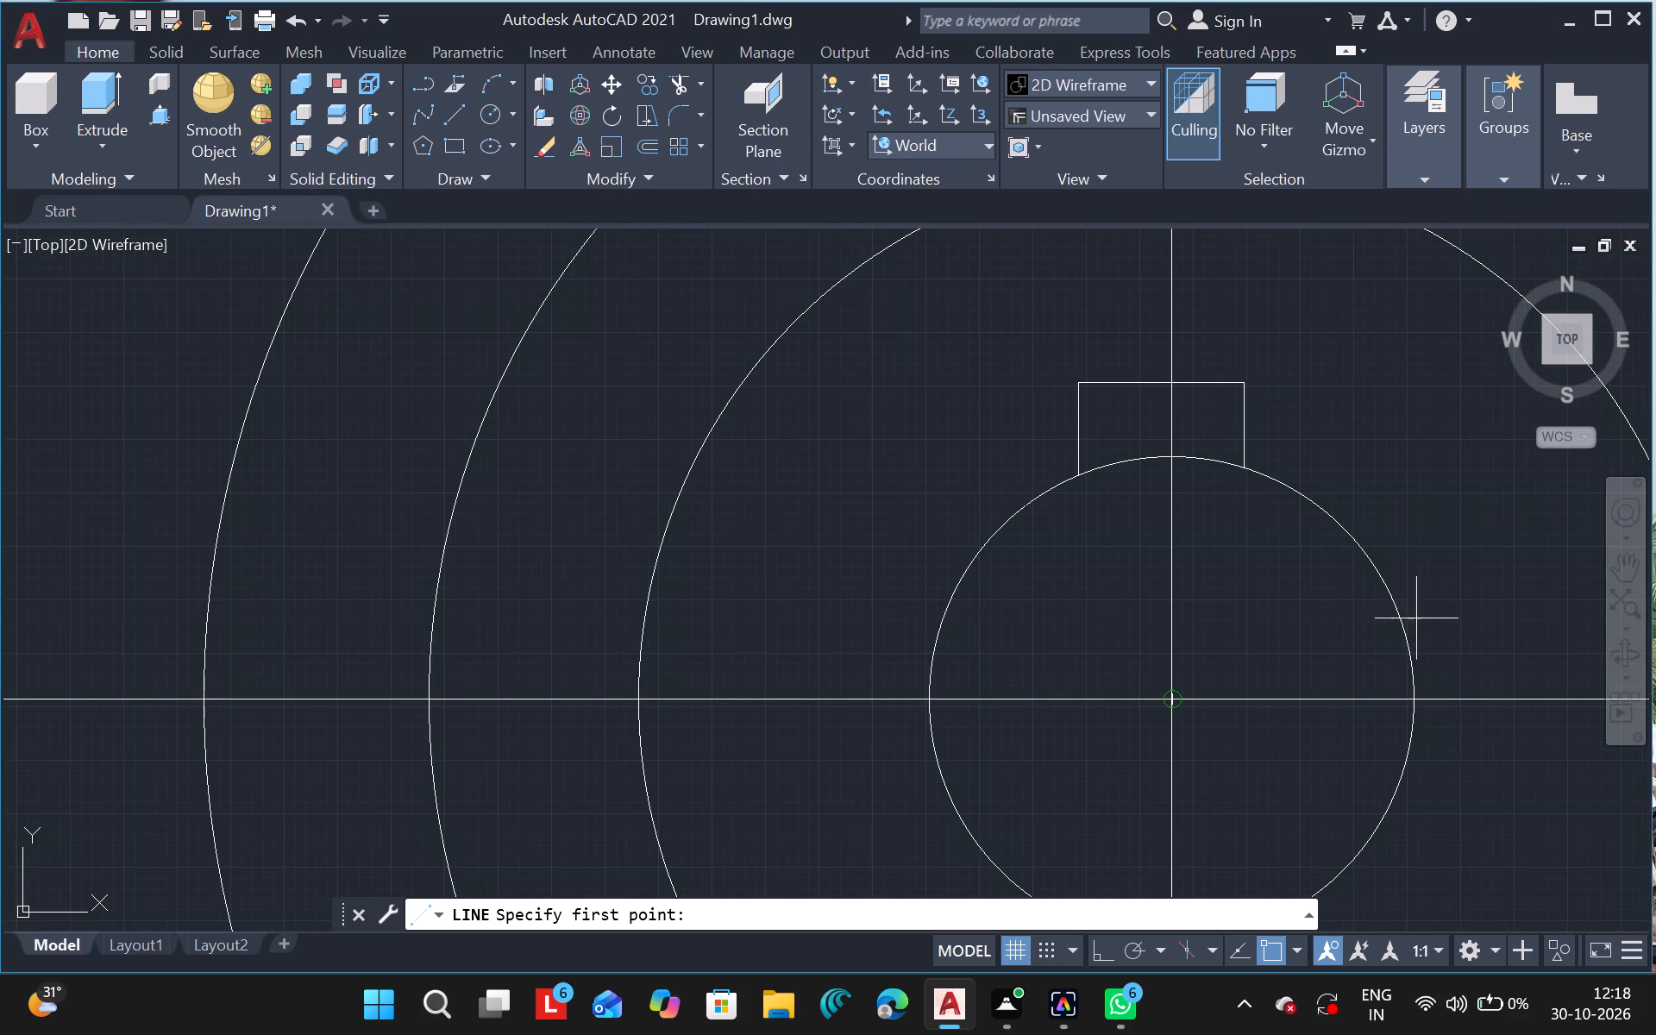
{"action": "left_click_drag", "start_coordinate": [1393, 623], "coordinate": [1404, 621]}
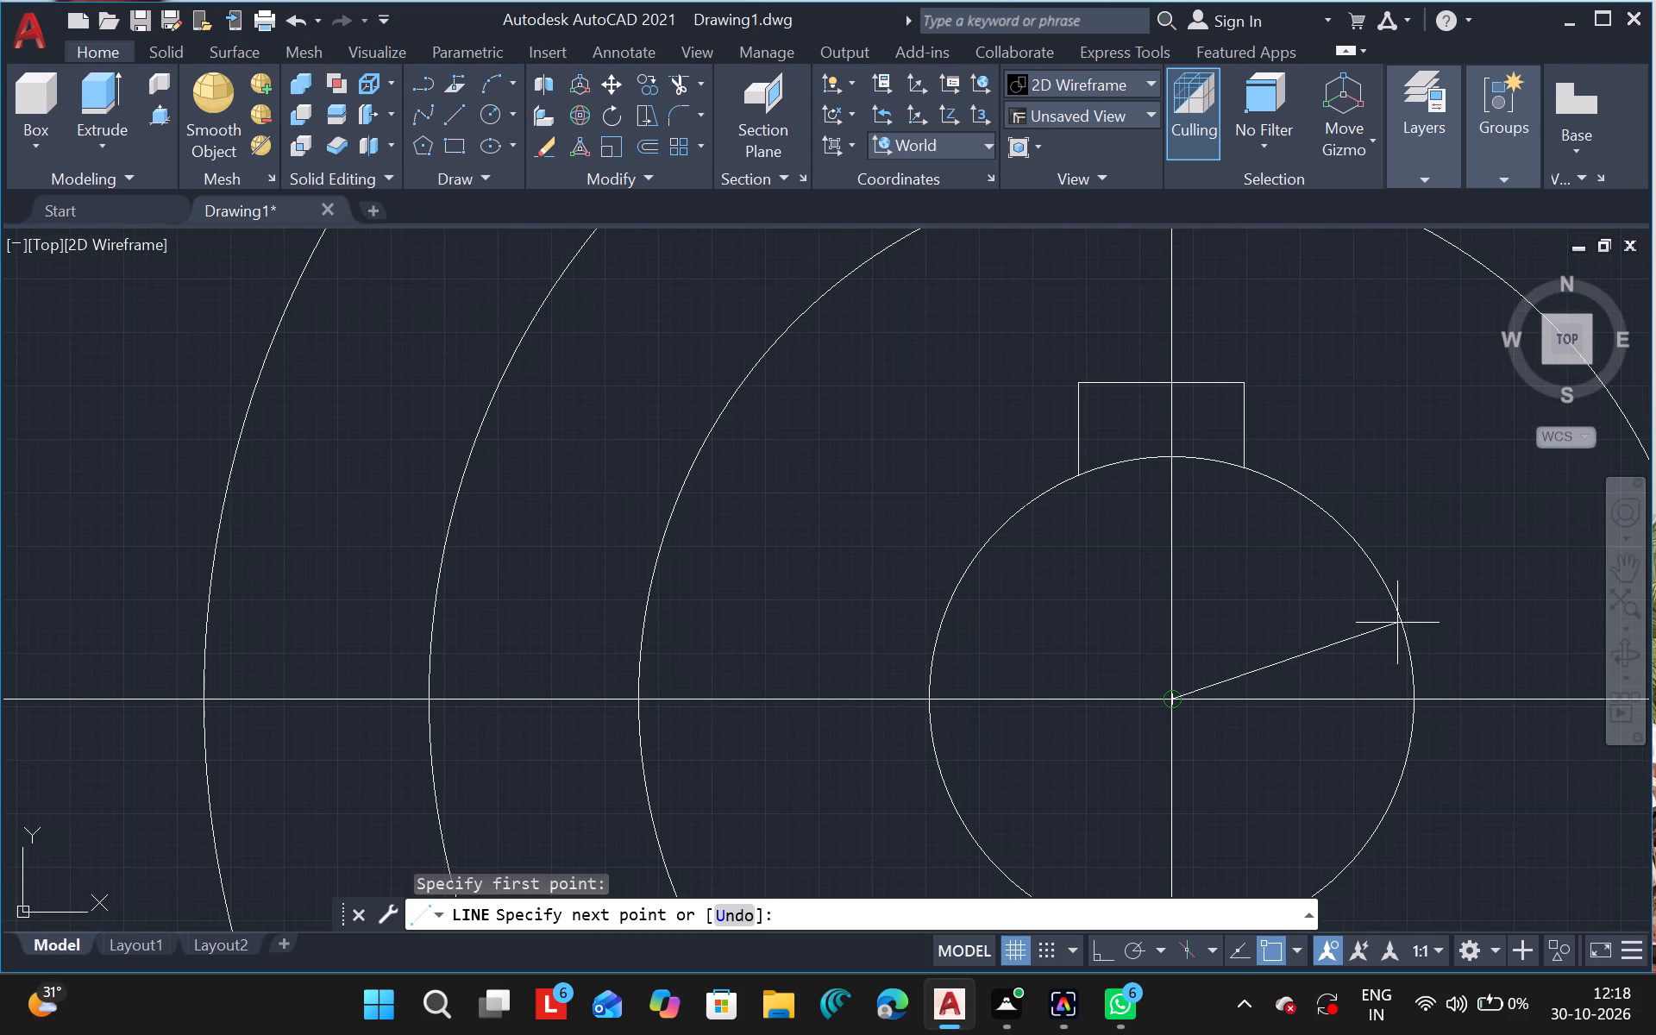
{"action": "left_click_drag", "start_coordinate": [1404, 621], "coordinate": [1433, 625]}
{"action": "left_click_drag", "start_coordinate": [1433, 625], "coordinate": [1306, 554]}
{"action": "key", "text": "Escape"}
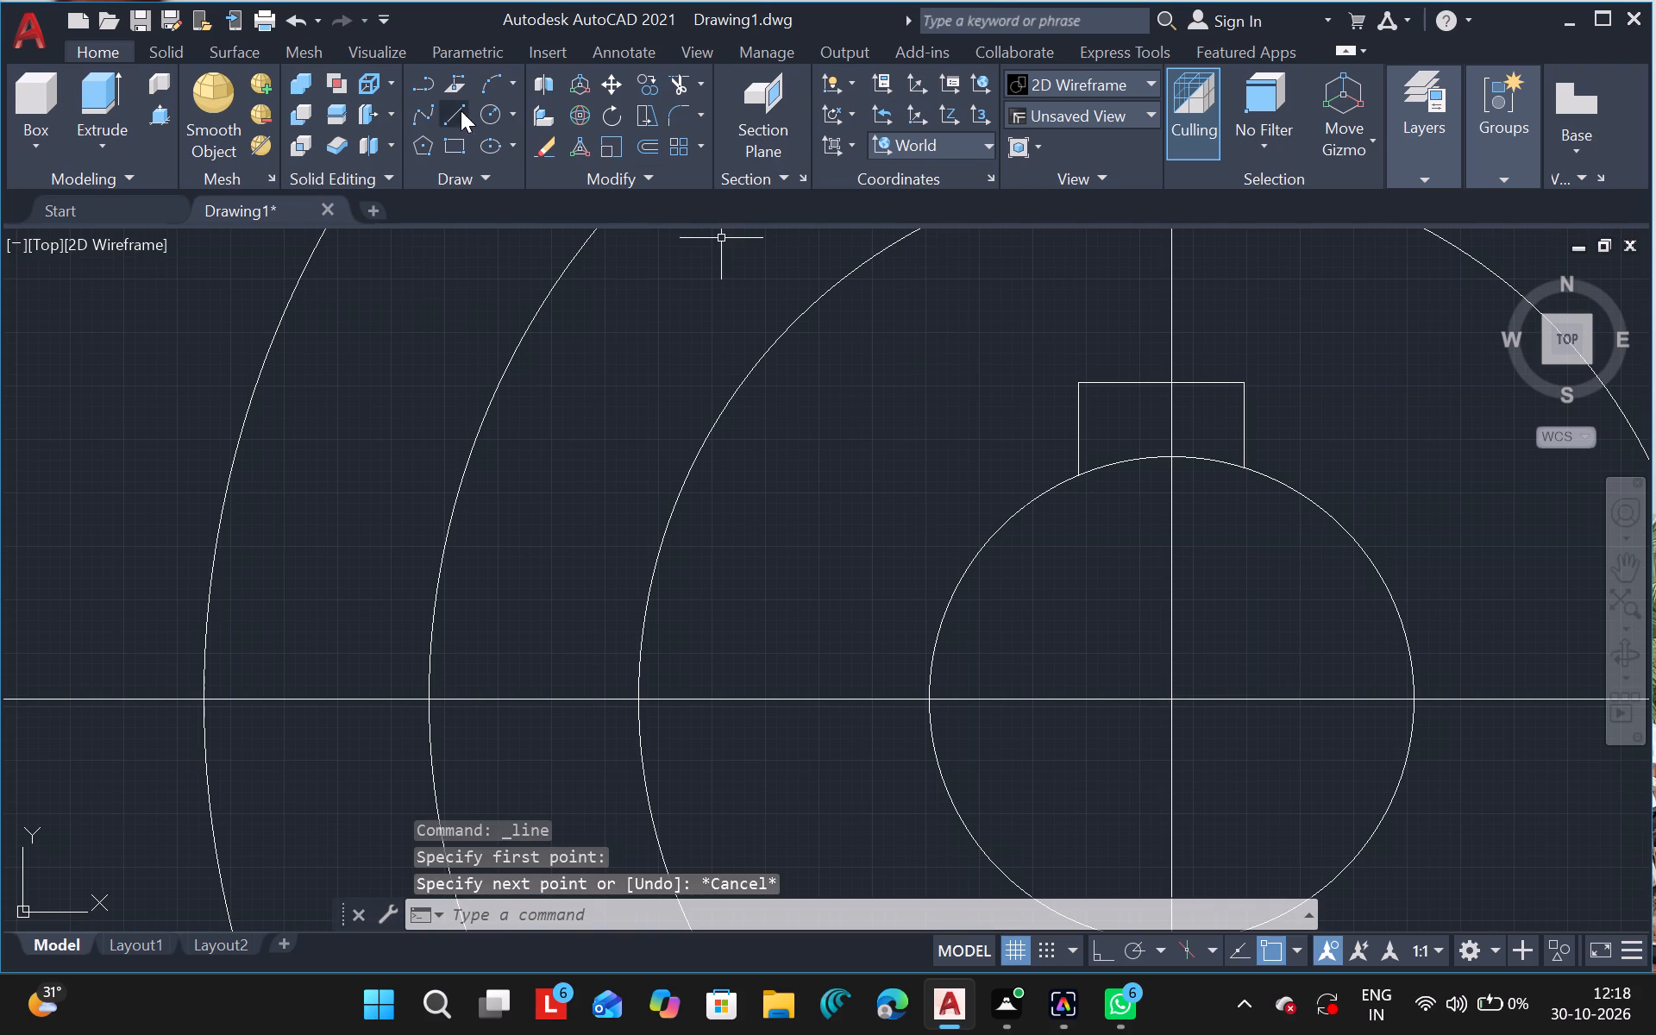
Draw a three-sided rectangular outline across the horizontal centre line at the innermost circle's right side, with both open ends inside the circle.
{"action": "left_click", "coordinate": [455, 107]}
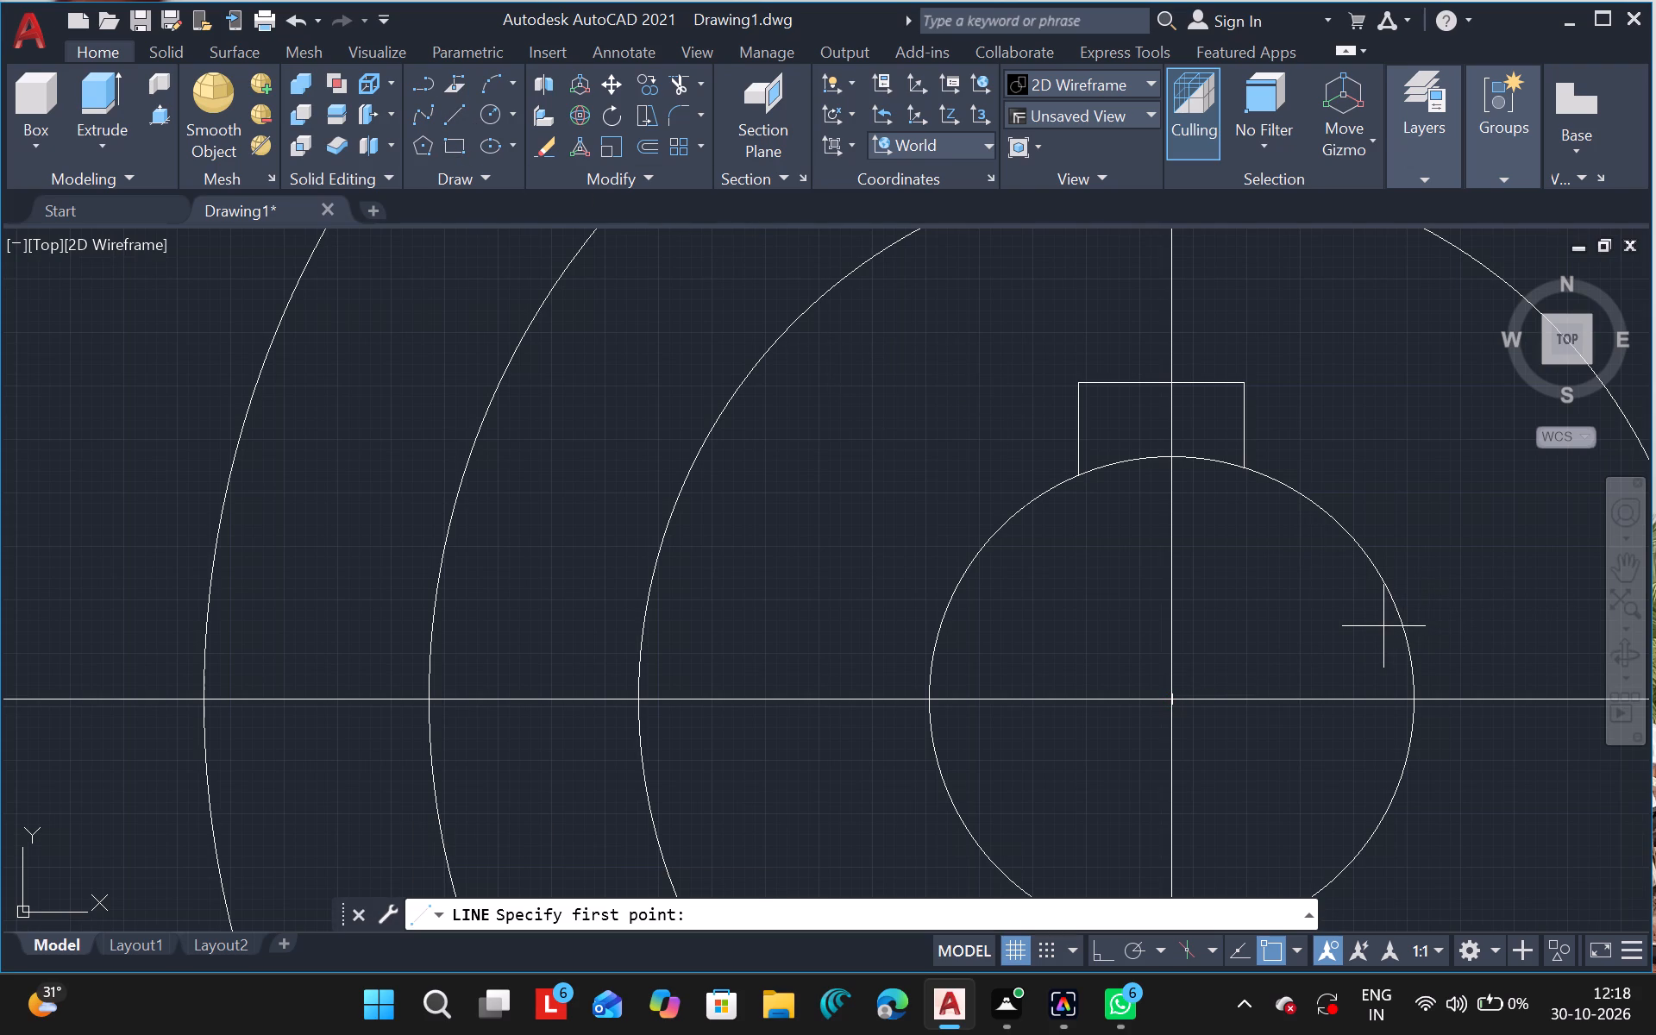
{"action": "left_click_drag", "start_coordinate": [1383, 626], "coordinate": [1502, 623]}
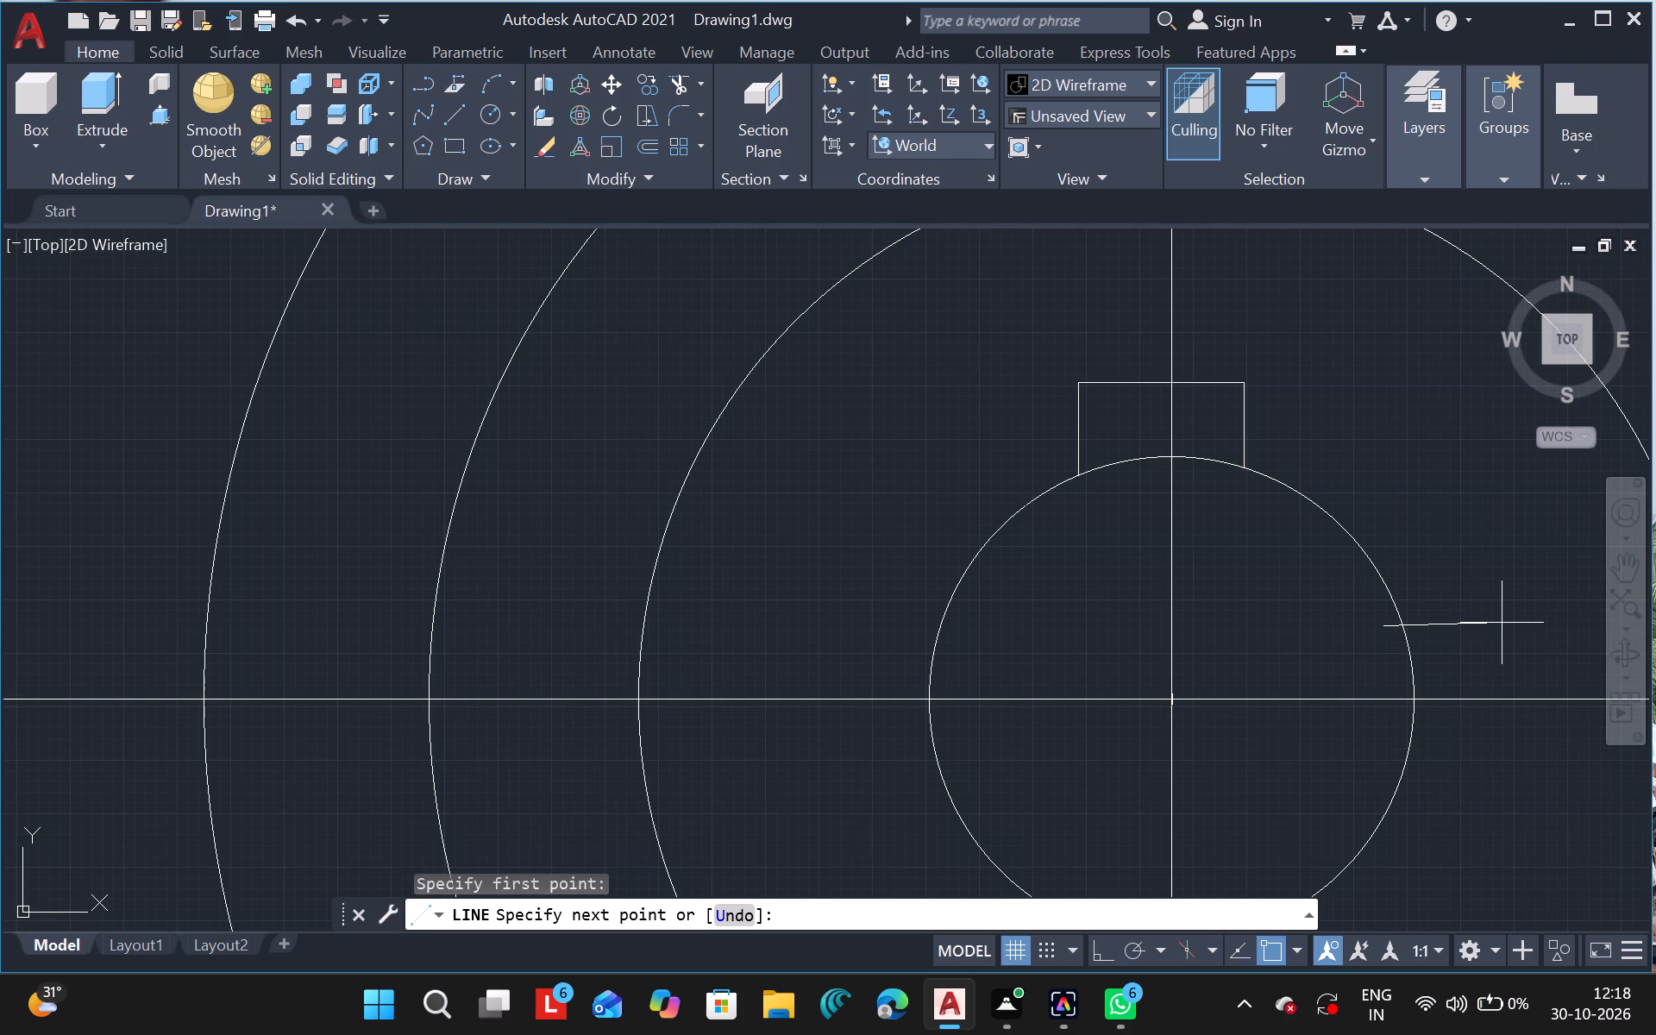
{"action": "left_click_drag", "start_coordinate": [1502, 623], "coordinate": [1496, 626]}
{"action": "left_click_drag", "start_coordinate": [1496, 626], "coordinate": [1496, 708]}
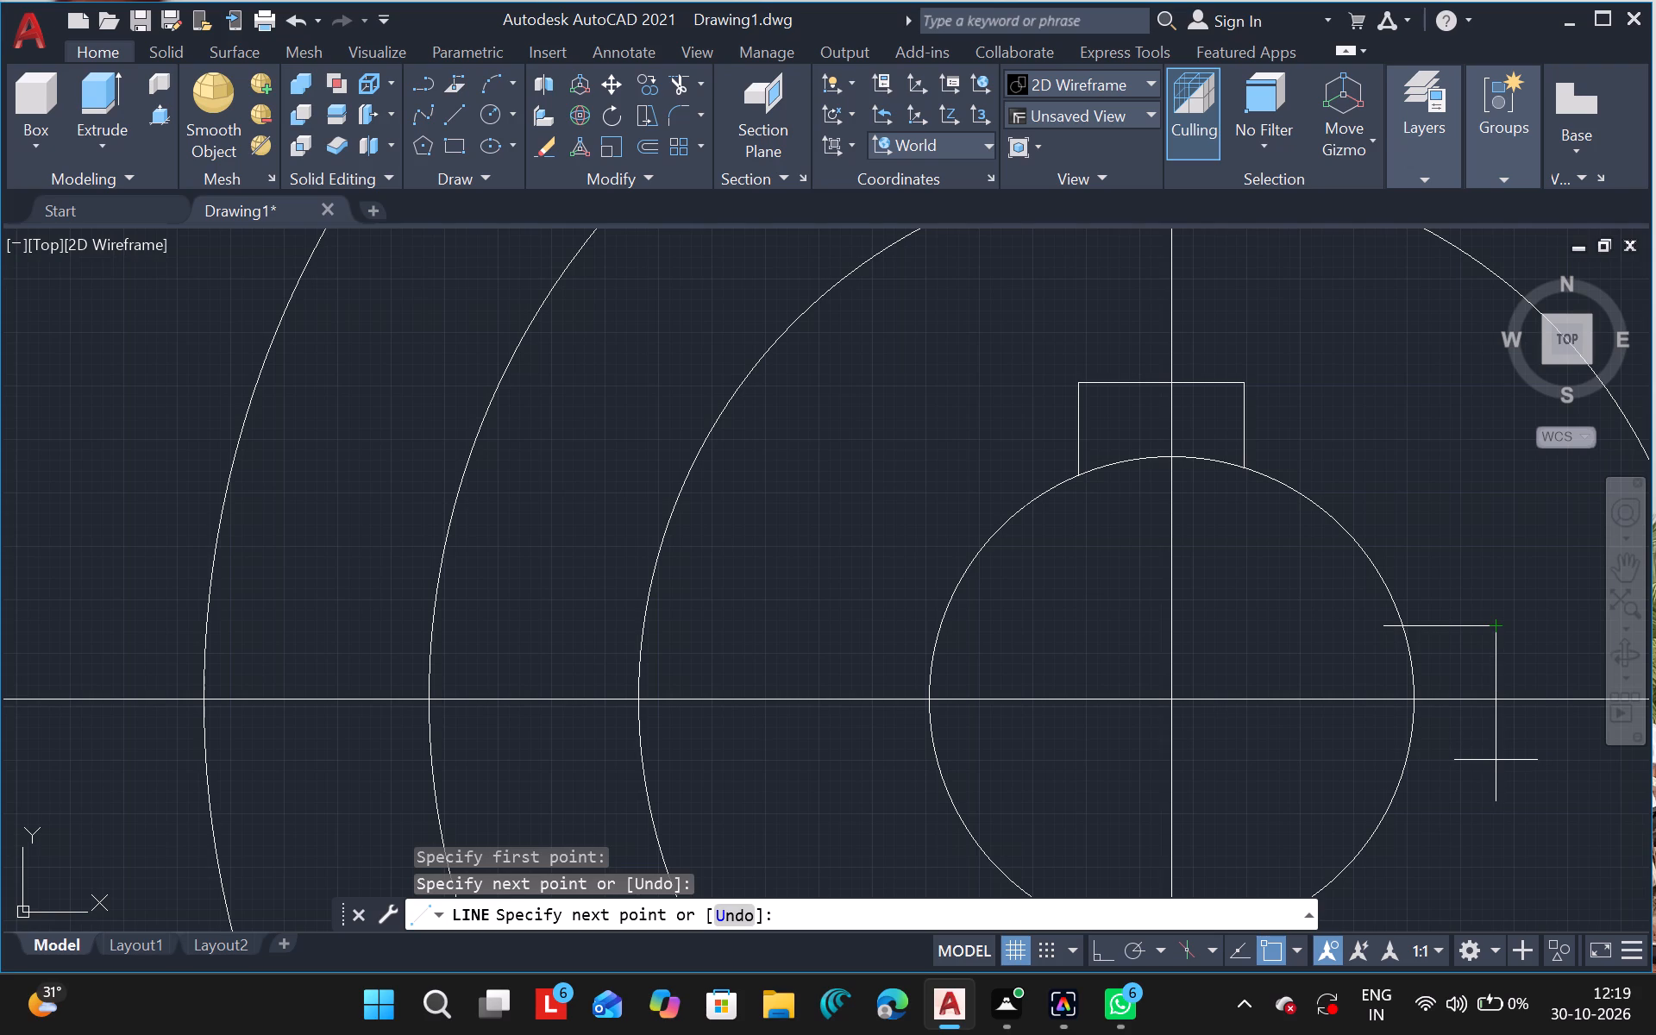
{"action": "left_click", "coordinate": [1496, 760]}
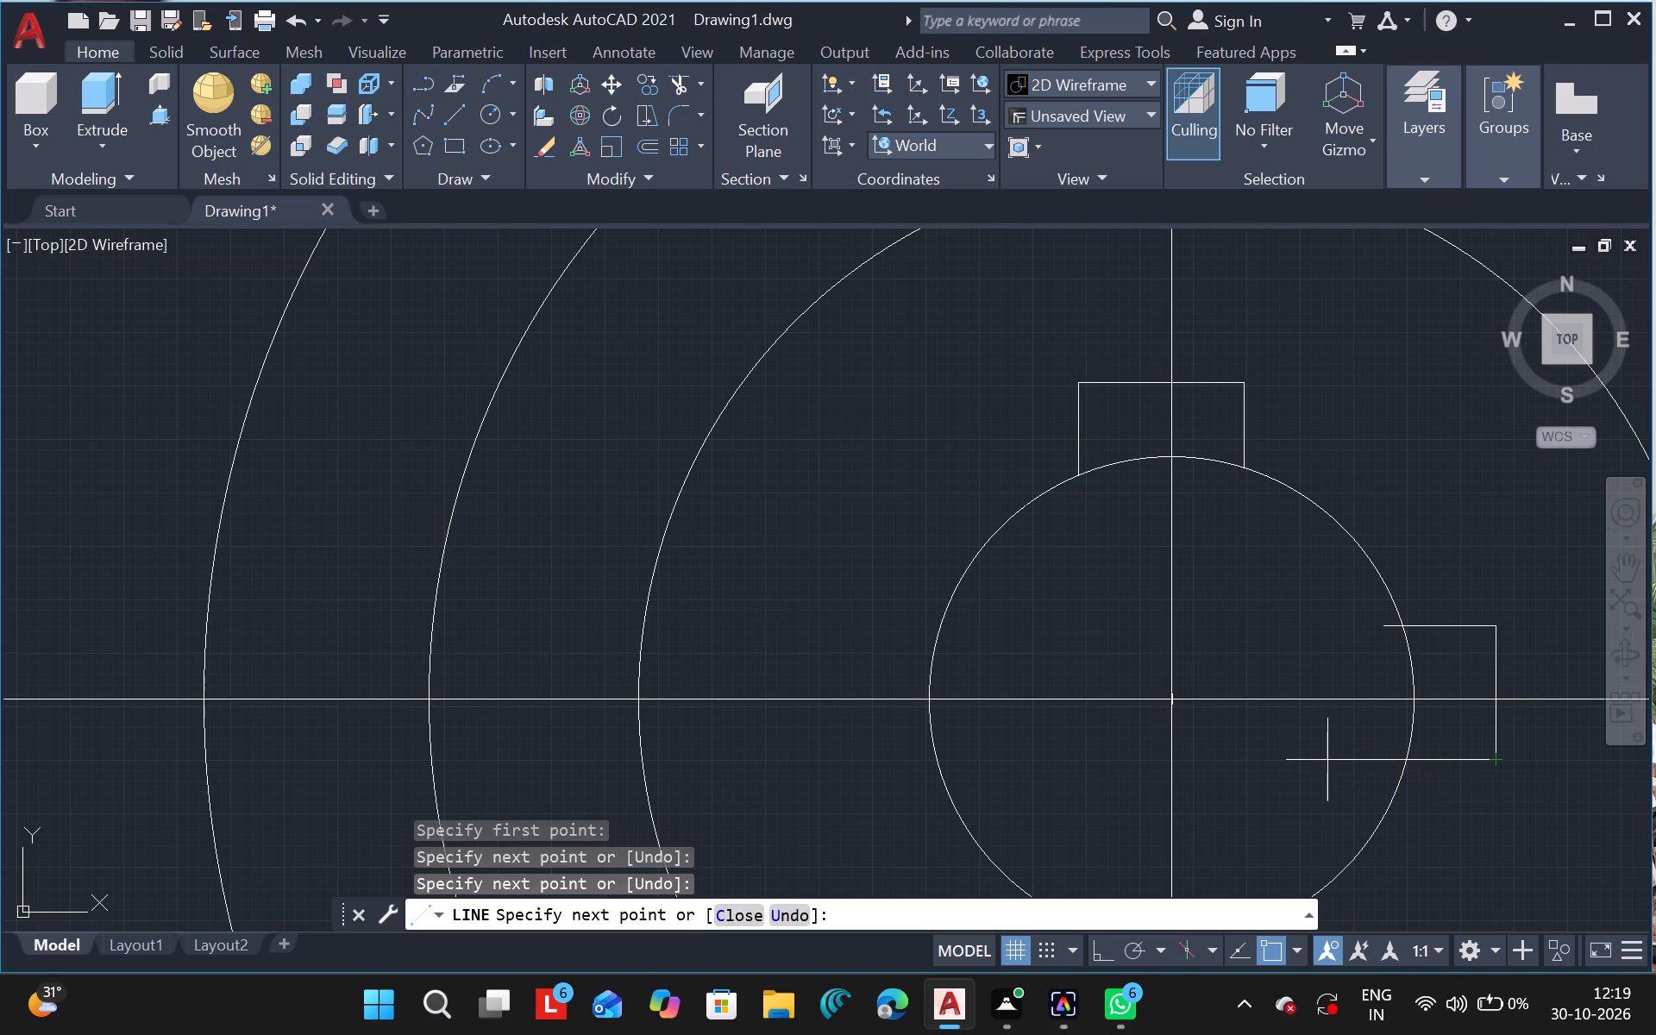
{"action": "left_click", "coordinate": [1327, 760]}
{"action": "key", "text": "Escape"}
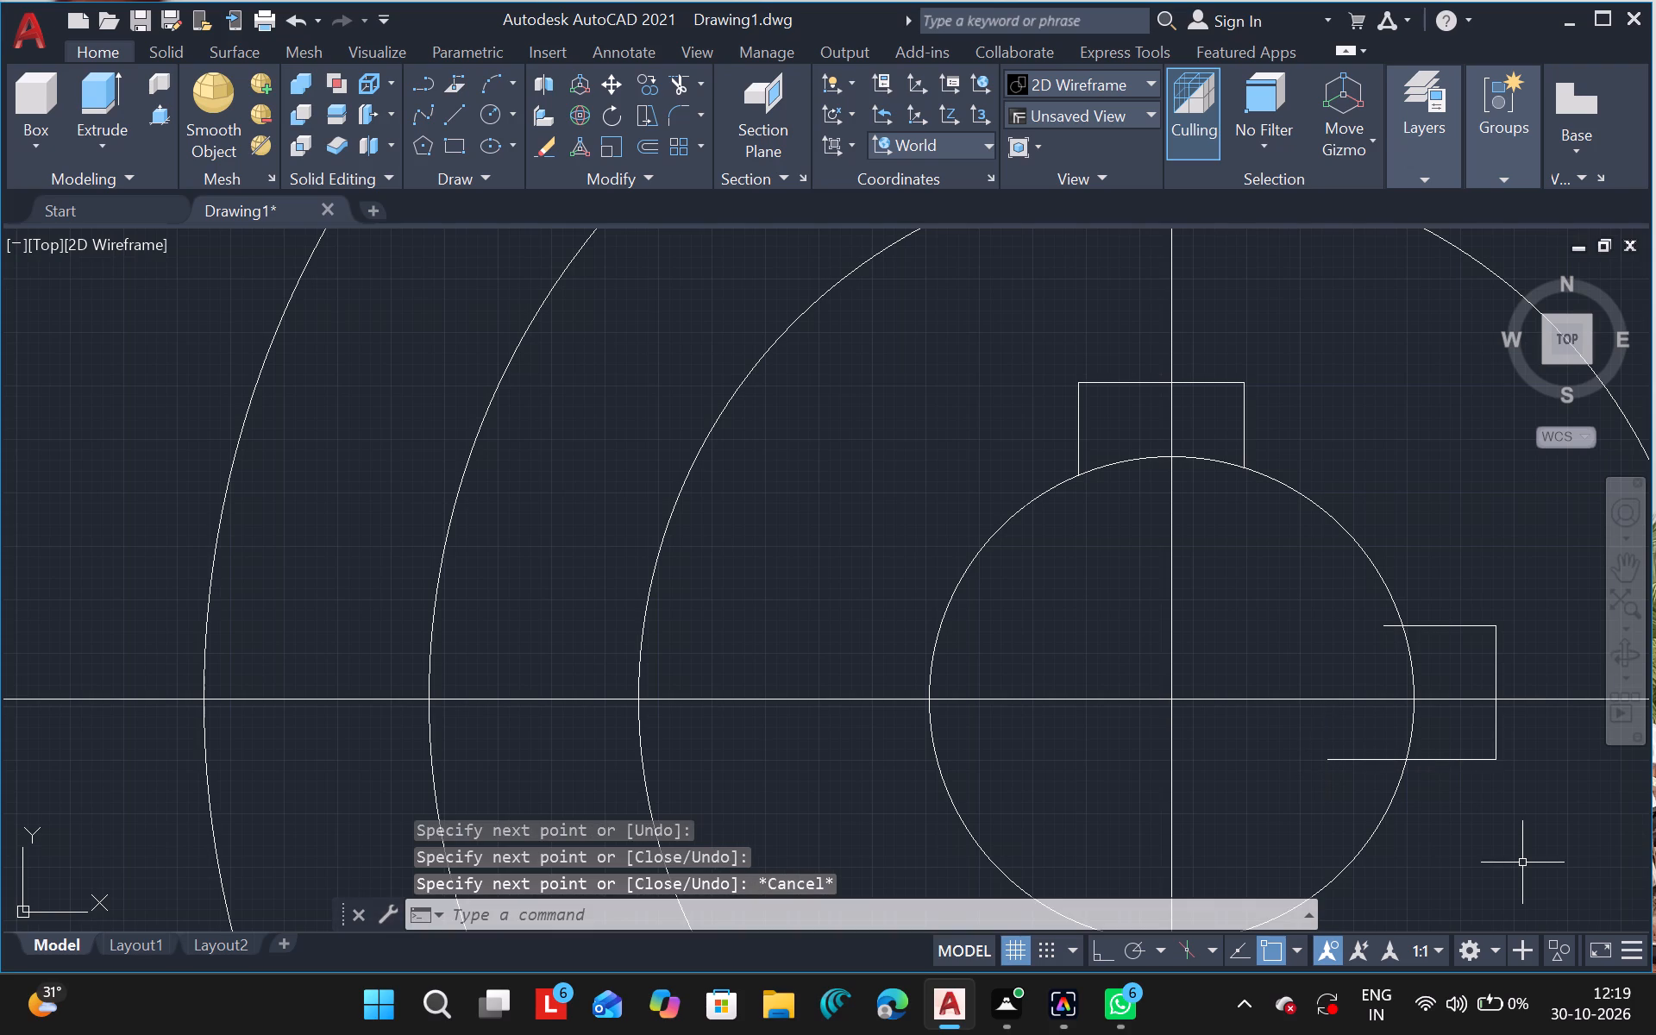
Trim the two horizontal lines of the right-hand outline where they extend inside the innermost circle.
{"action": "type", "text": "TR"}
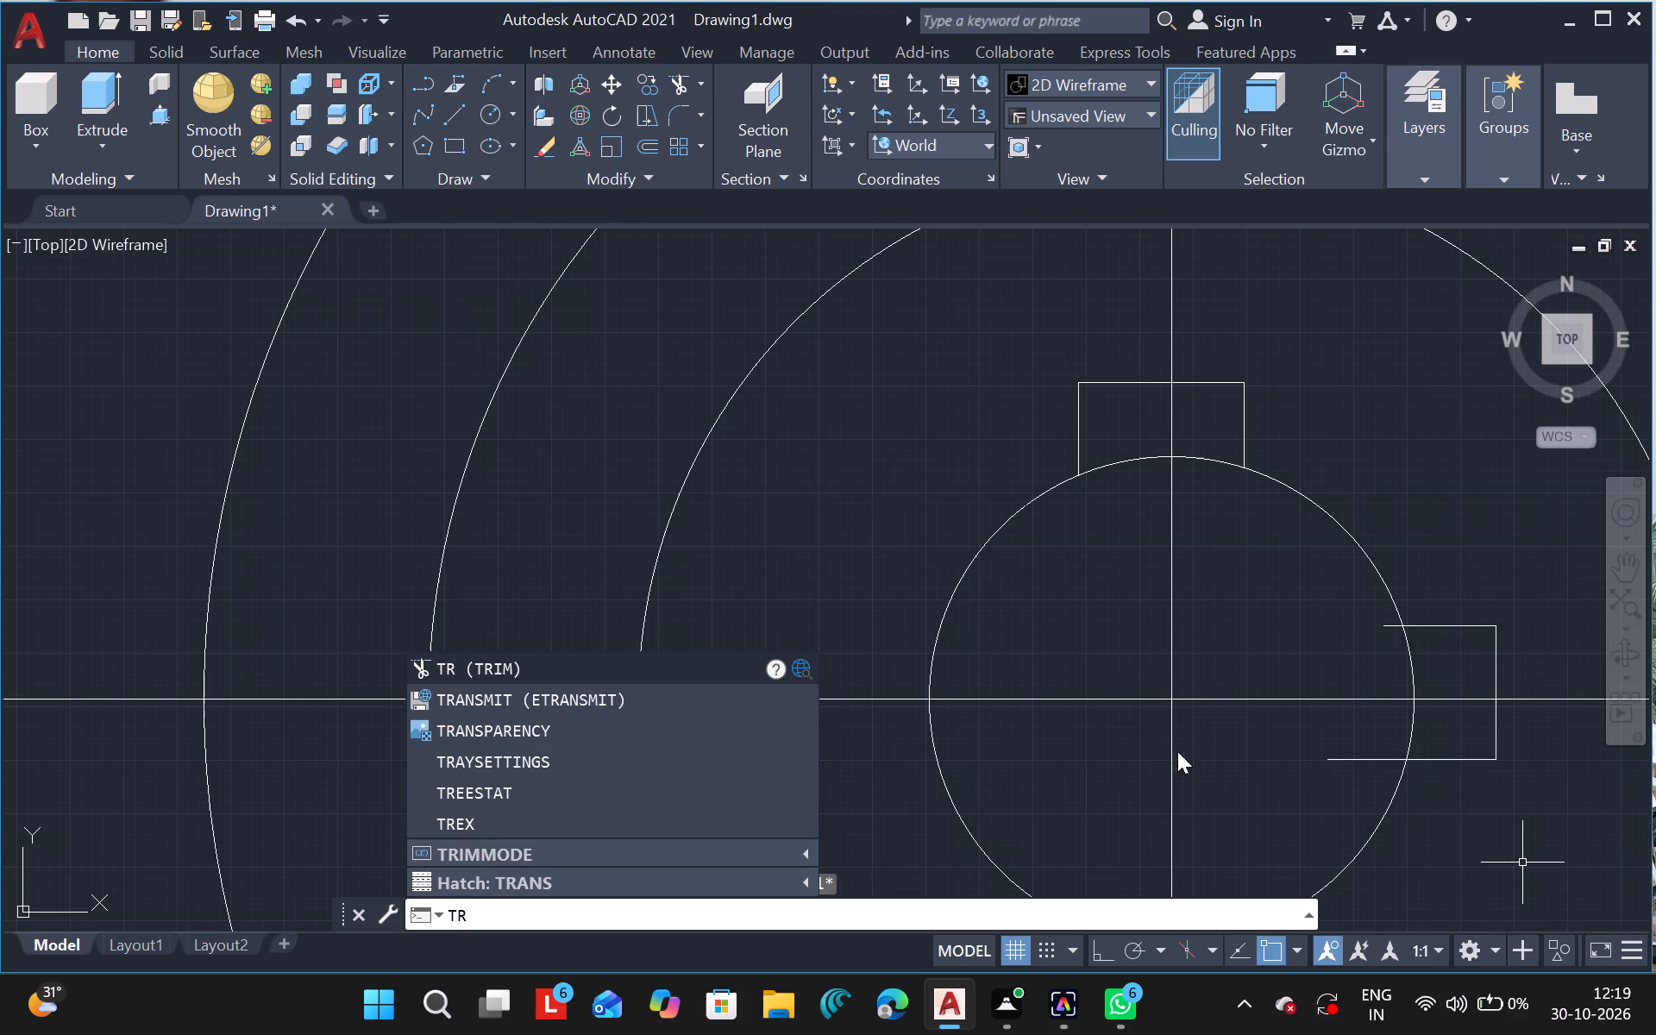
{"action": "left_click", "coordinate": [551, 670]}
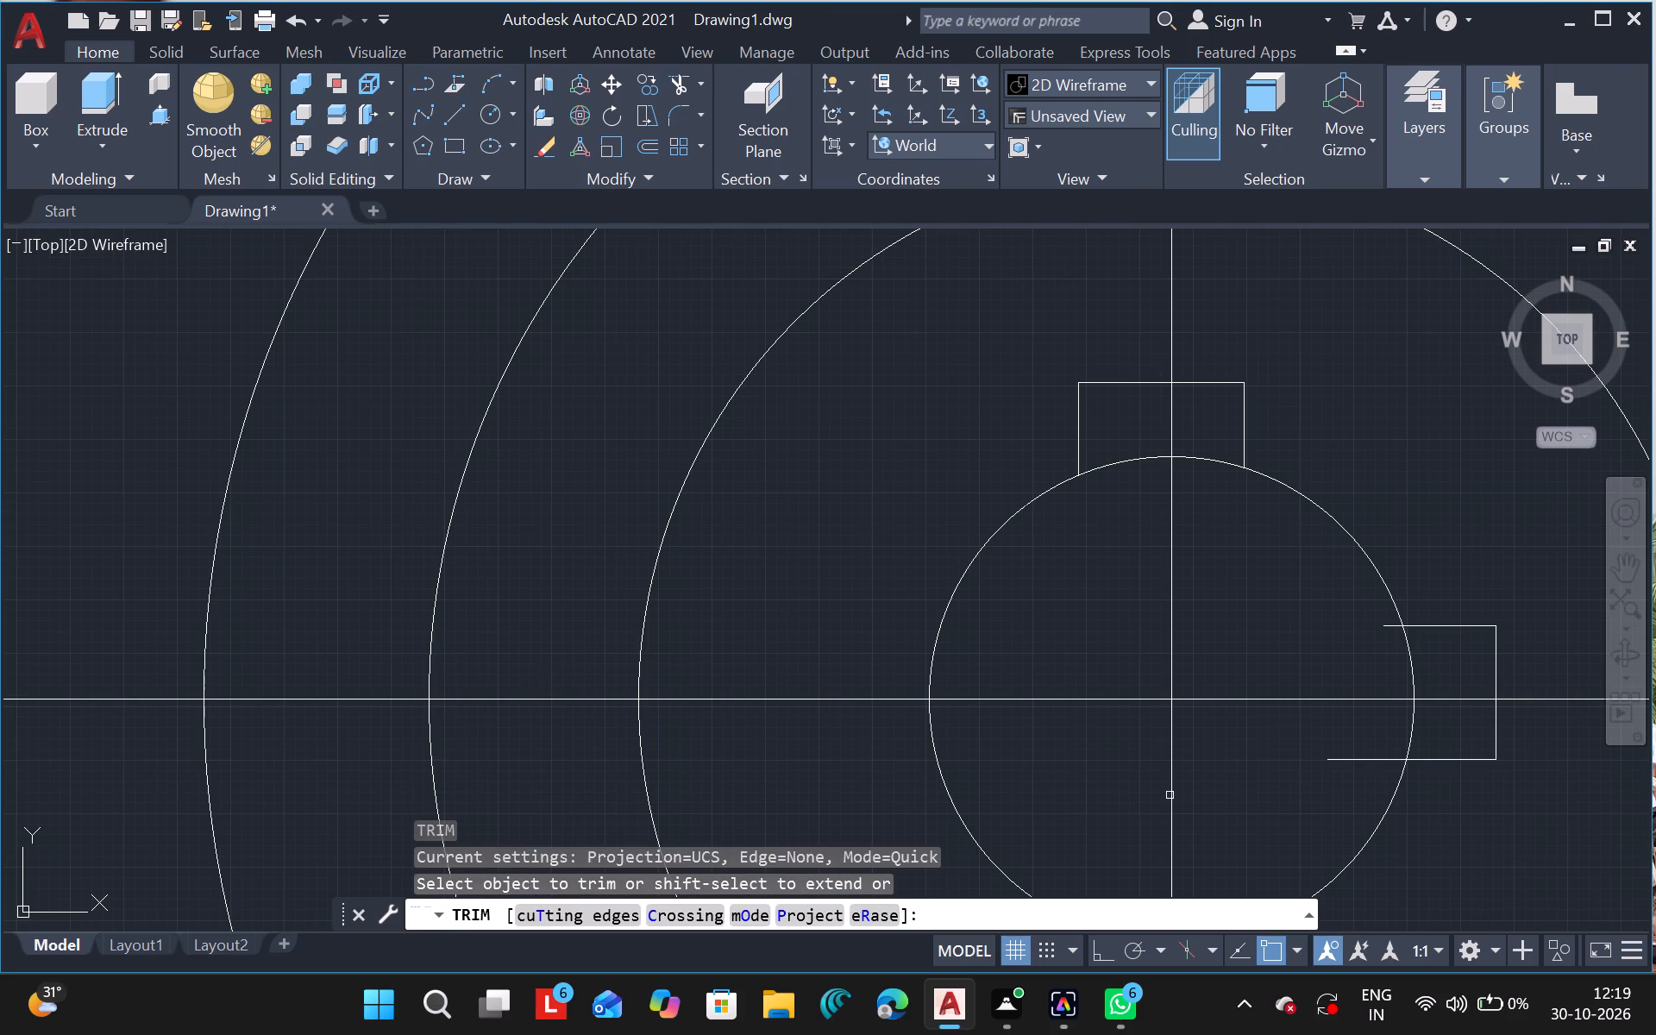
{"action": "left_click_drag", "start_coordinate": [1357, 760], "coordinate": [1396, 634]}
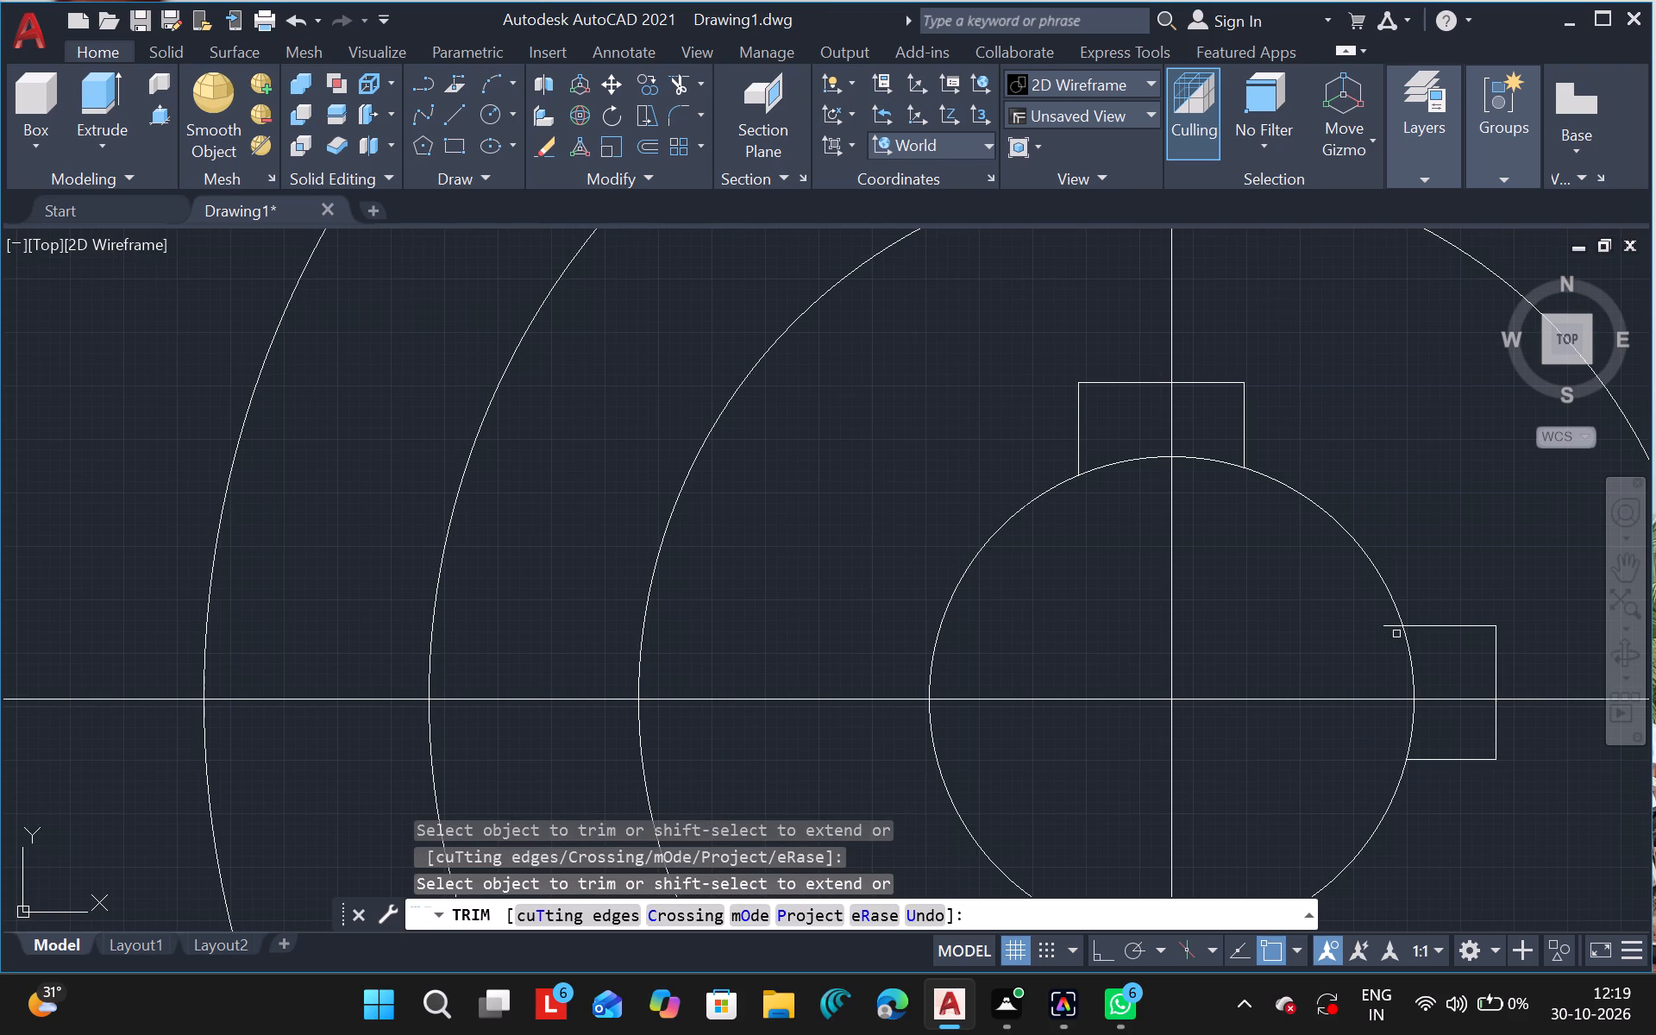
{"action": "left_click_drag", "start_coordinate": [1396, 634], "coordinate": [1389, 626]}
{"action": "left_click", "coordinate": [1389, 626]}
{"action": "scroll", "coordinate": [1302, 628], "scroll_direction": "down", "scroll_amount": 1, "text": "ctrl"}
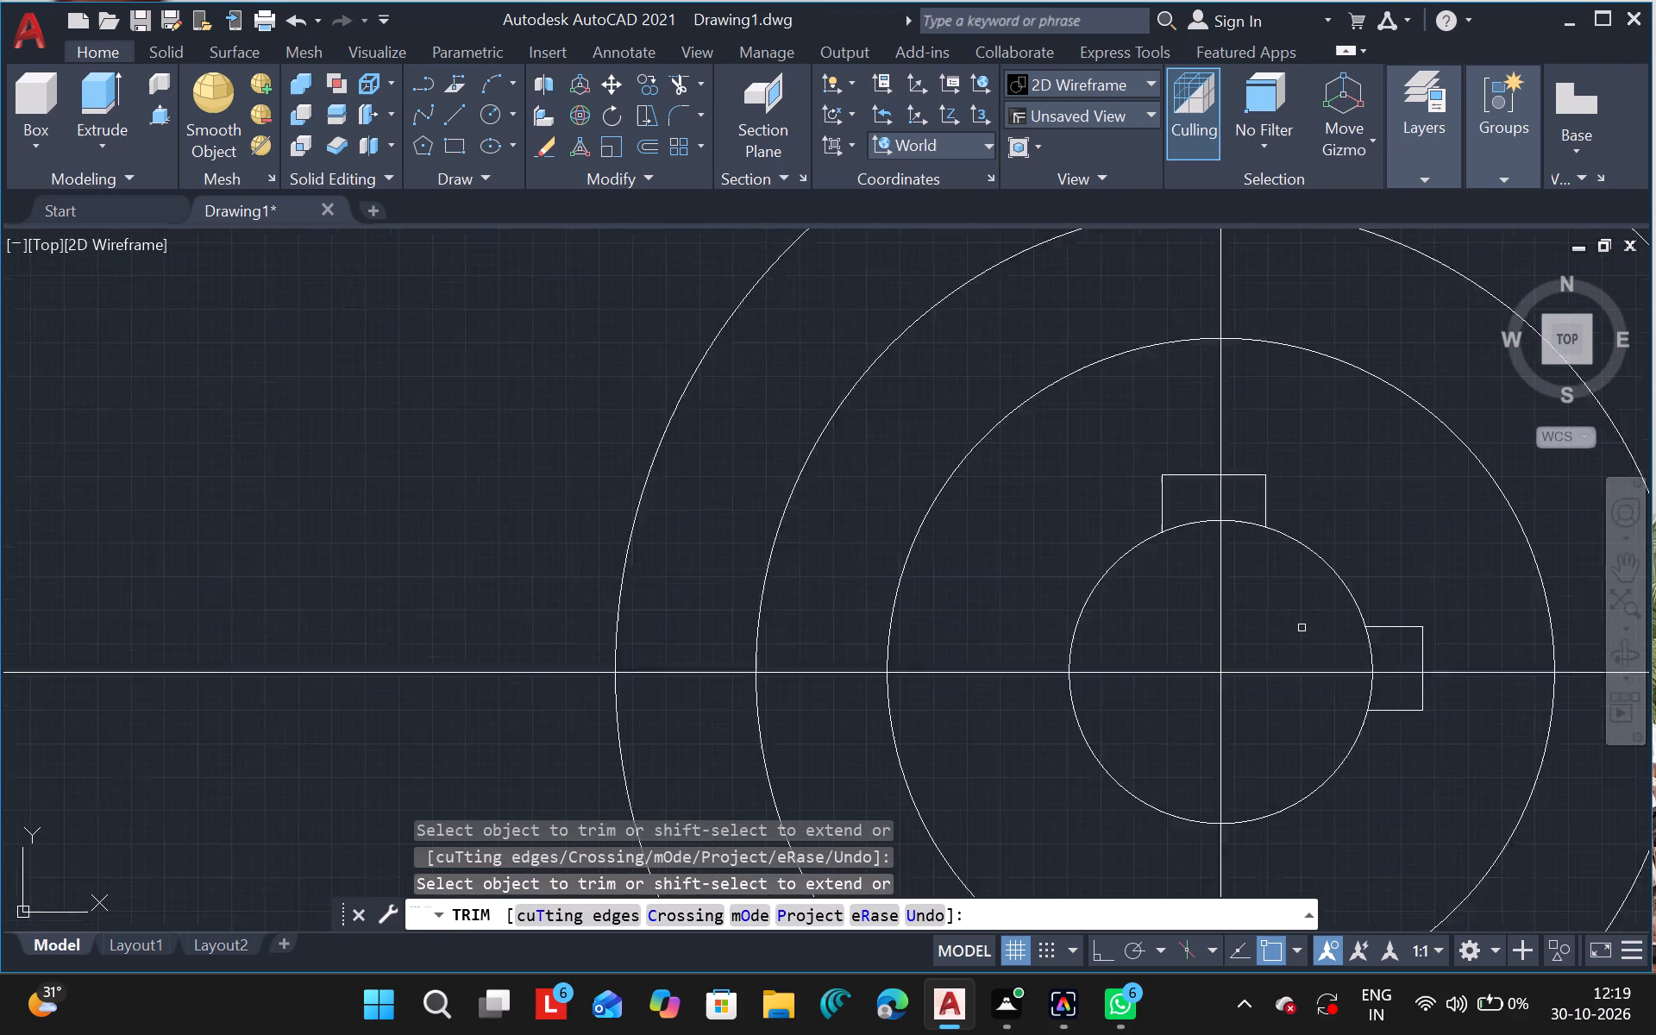
Remove the left vertical line of the rectangular key outline above the innermost circle using Trim.
{"action": "scroll", "coordinate": [1302, 628], "scroll_direction": "down", "scroll_amount": 1, "text": "ctrl"}
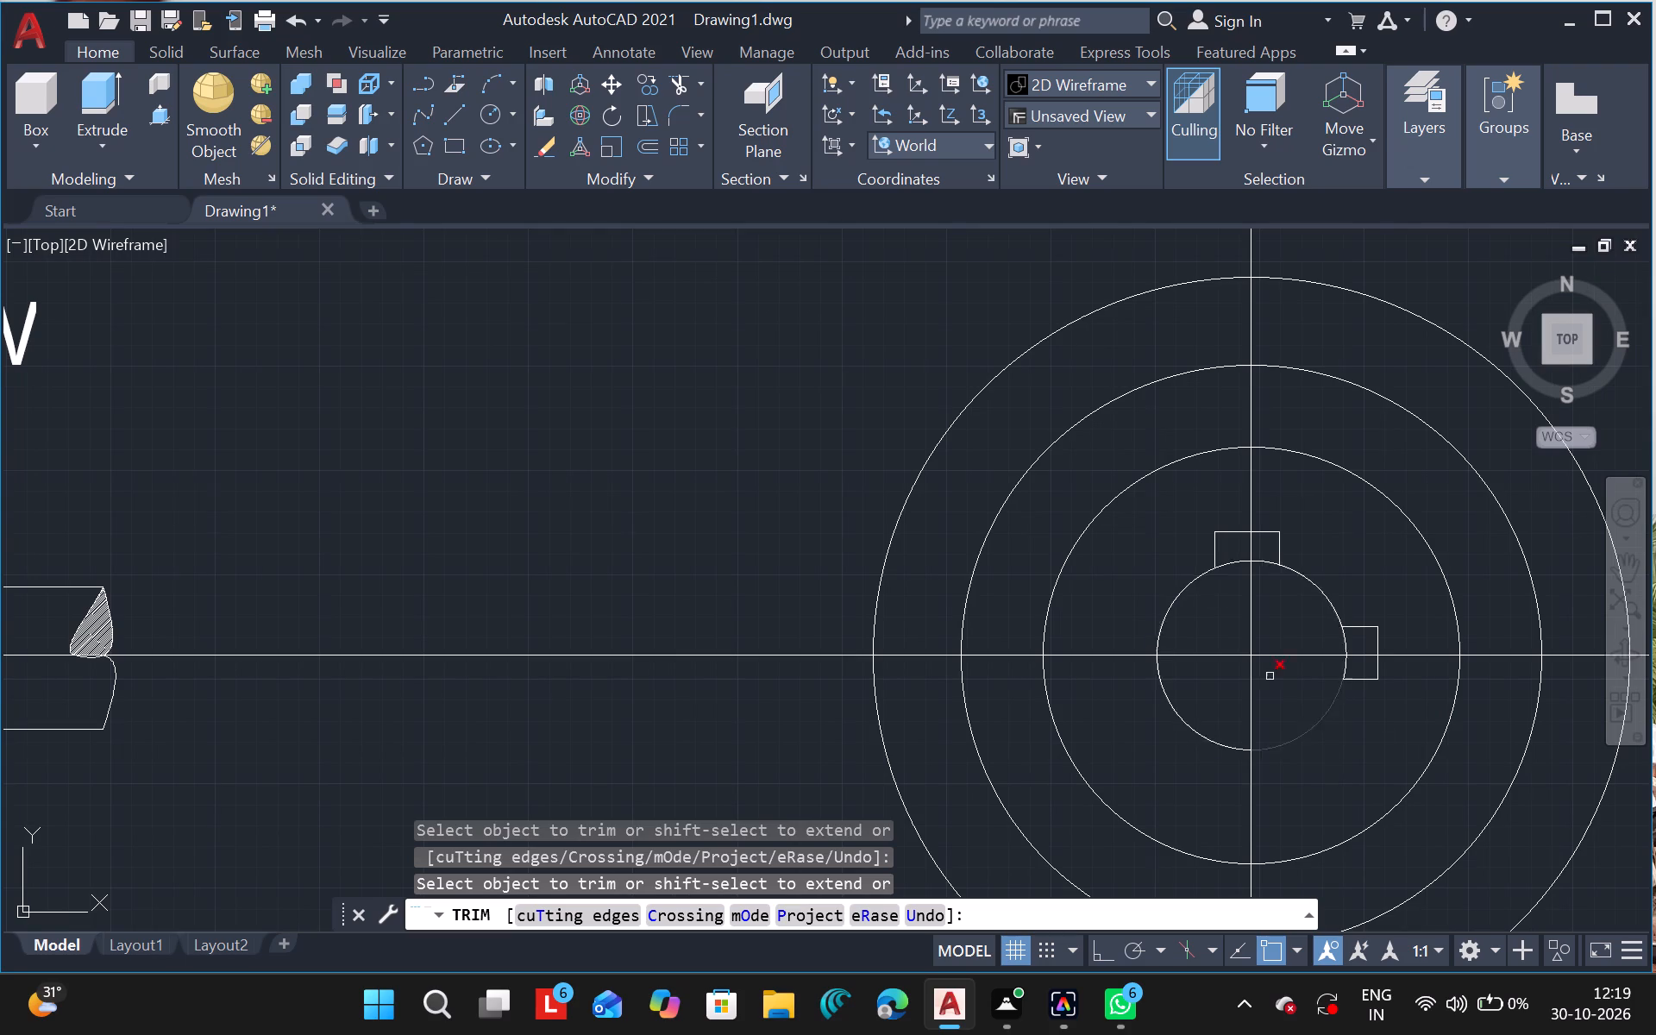
{"action": "left_click", "coordinate": [1216, 550]}
{"action": "key", "text": "Escape"}
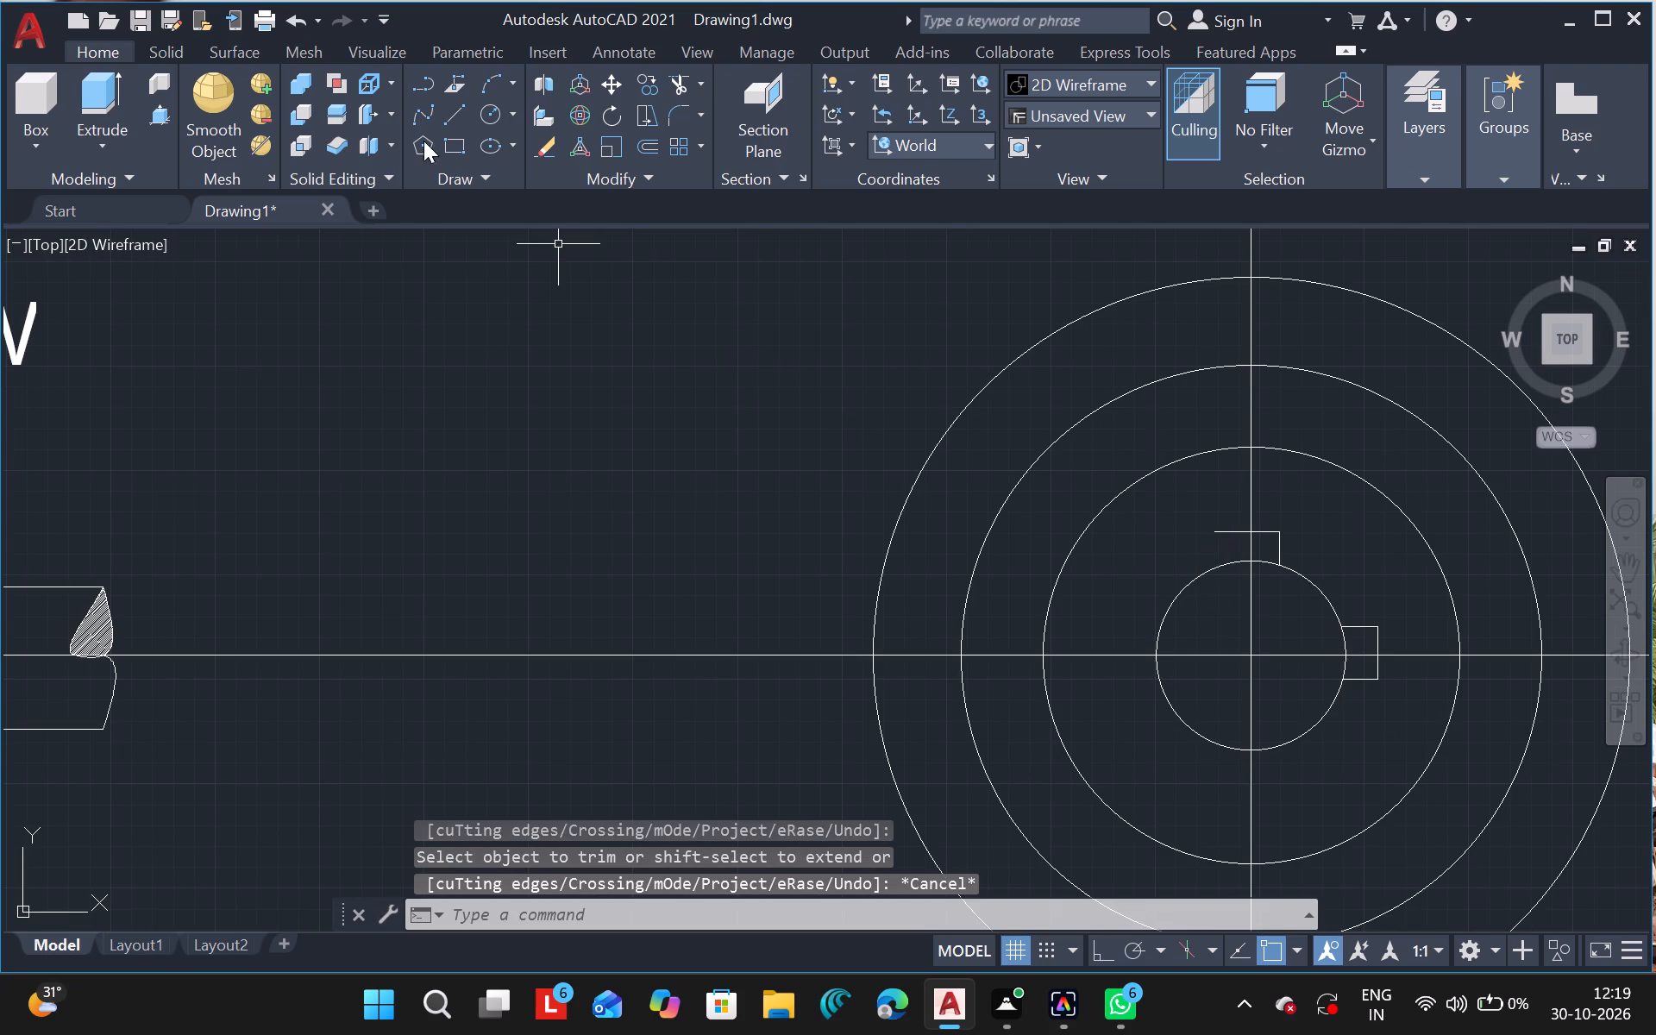
Draw a replacement vertical line slightly further right, from just above the top key outline's horizontal line down to inside the innermost circle.
{"action": "left_click", "coordinate": [448, 110]}
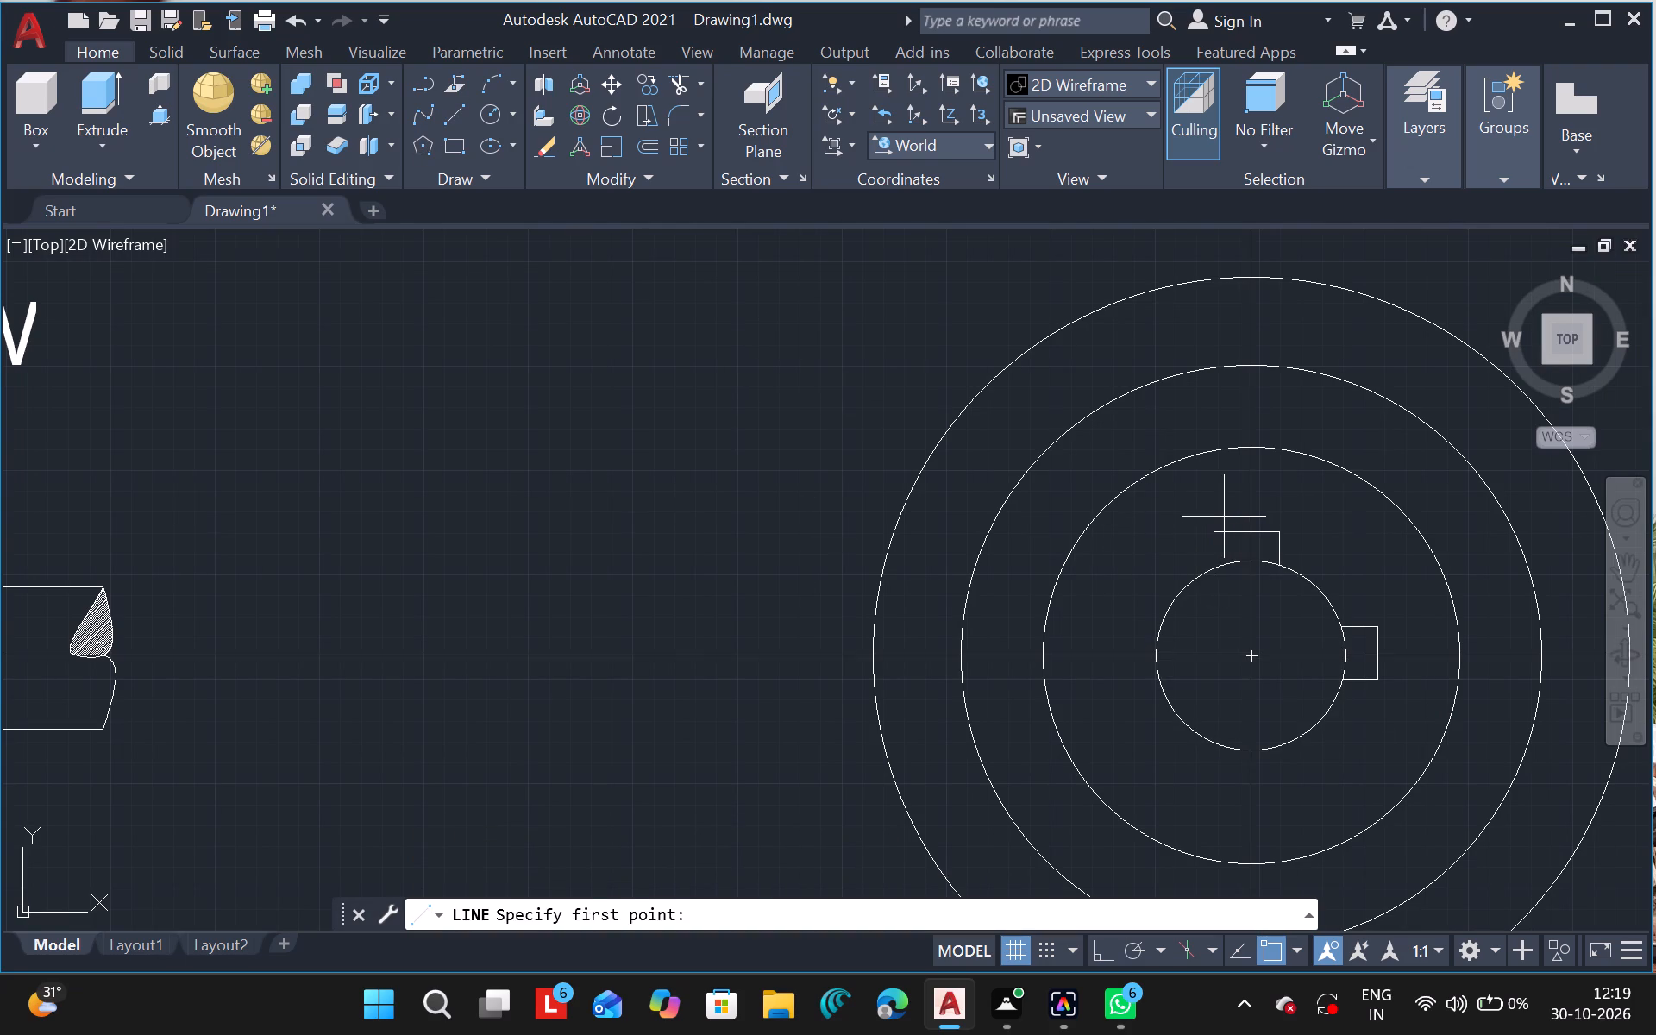
{"action": "left_click_drag", "start_coordinate": [1224, 517], "coordinate": [1226, 606]}
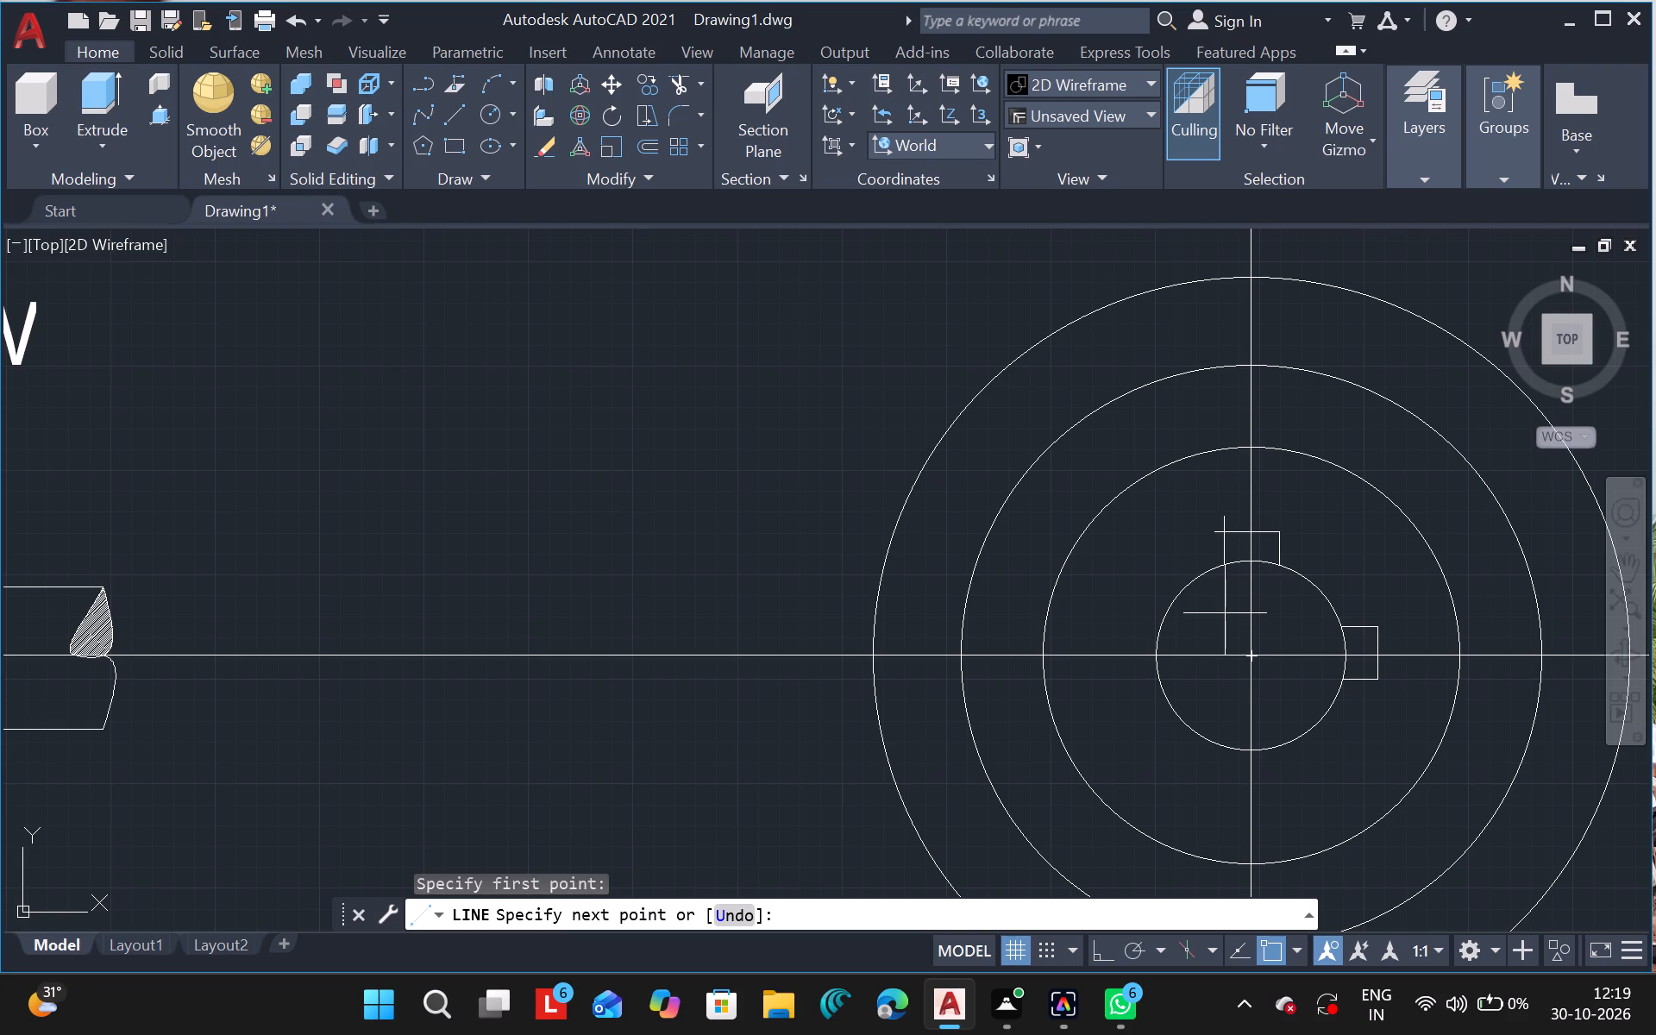
{"action": "left_click", "coordinate": [1225, 613]}
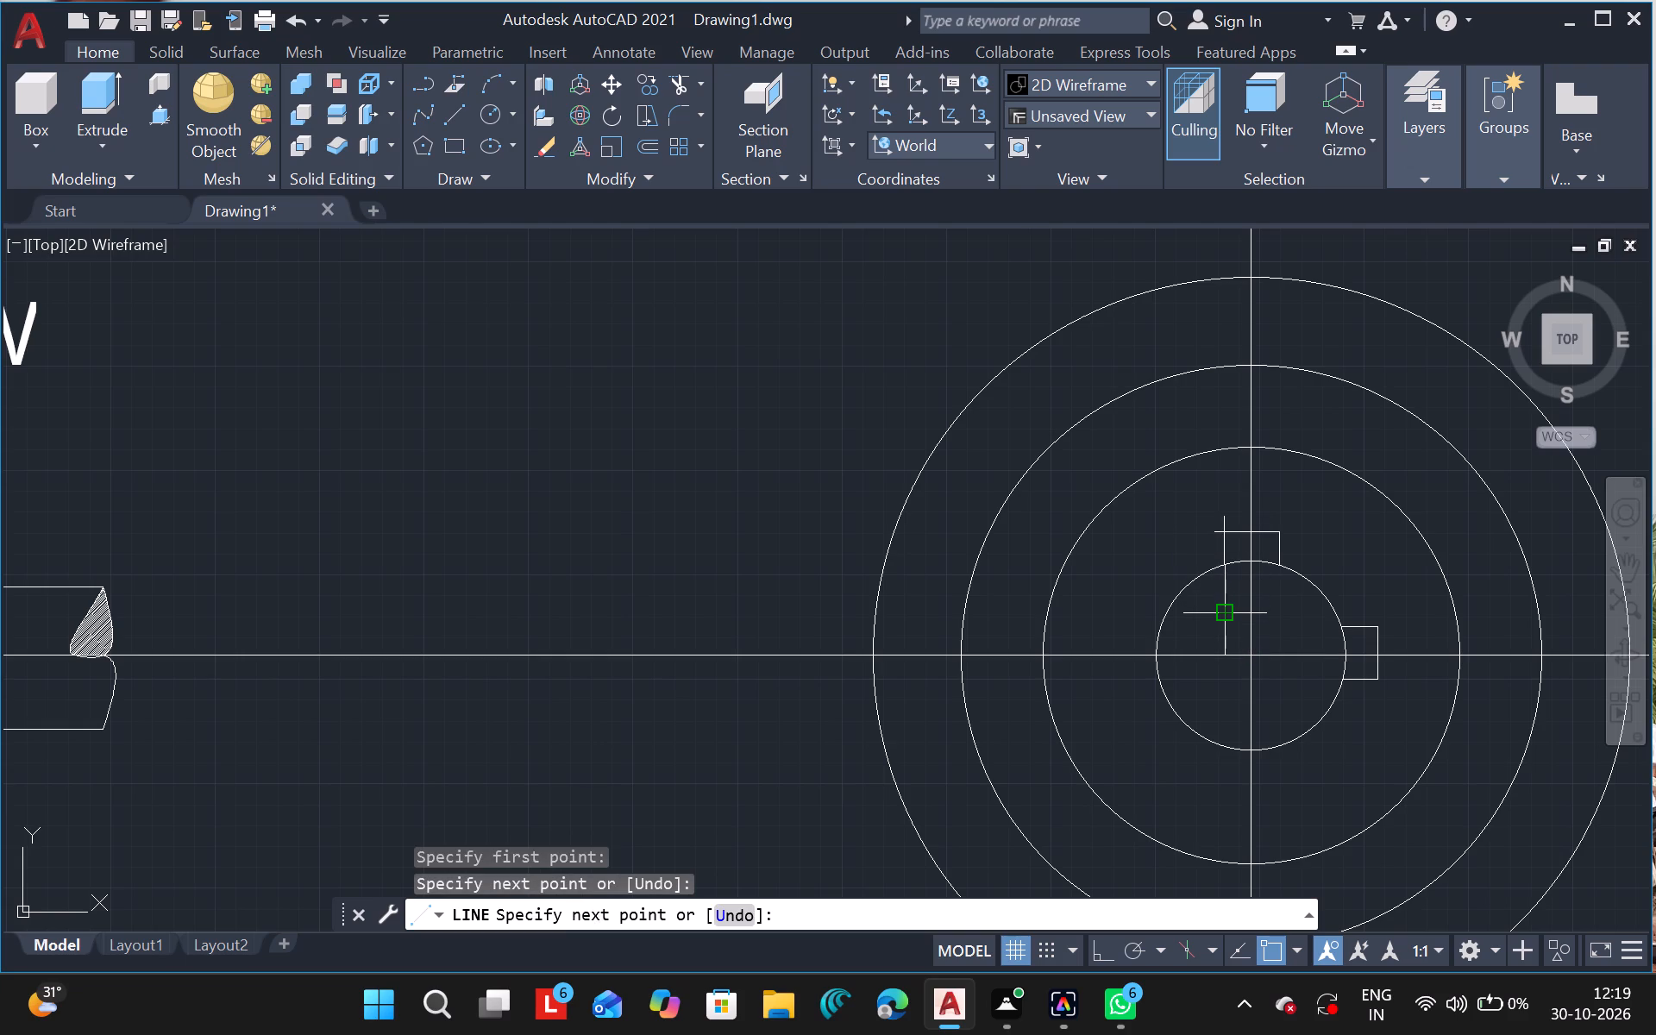
{"action": "key", "text": "ctrl+z"}
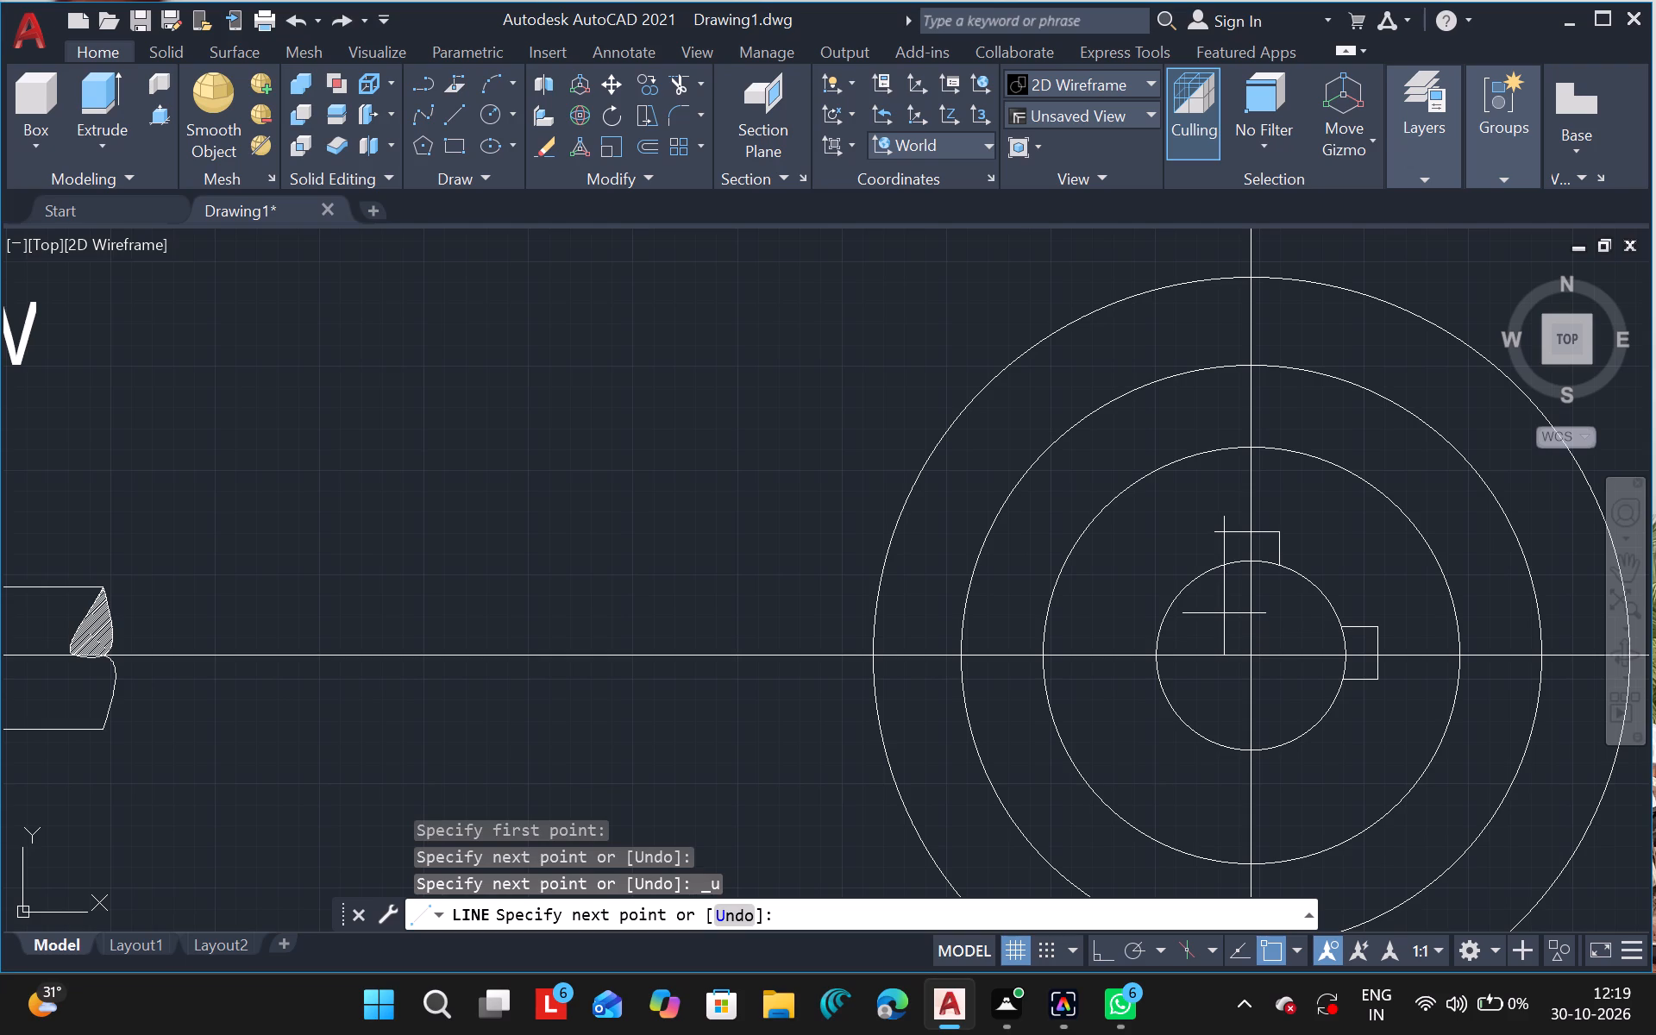
{"action": "left_click", "coordinate": [1224, 613]}
{"action": "key", "text": "Escape"}
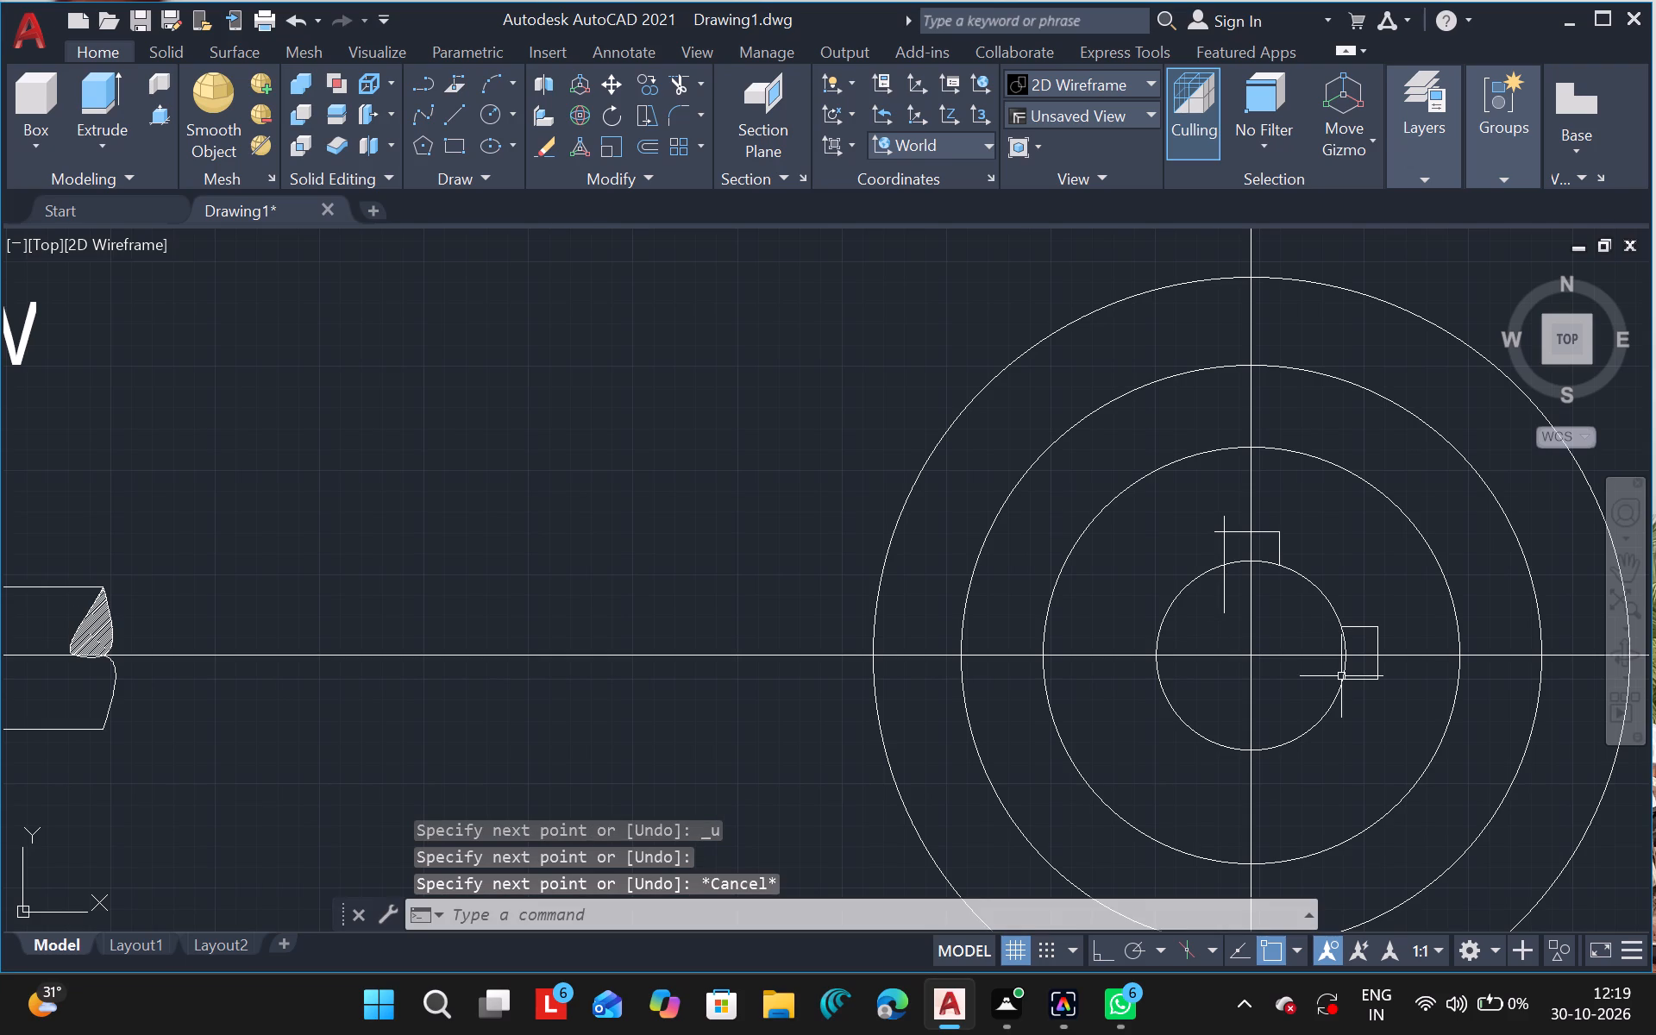
Trim the overhanging ends at the top key outline's left corner and the new line's part inside the innermost circle.
{"action": "type", "text": "TR"}
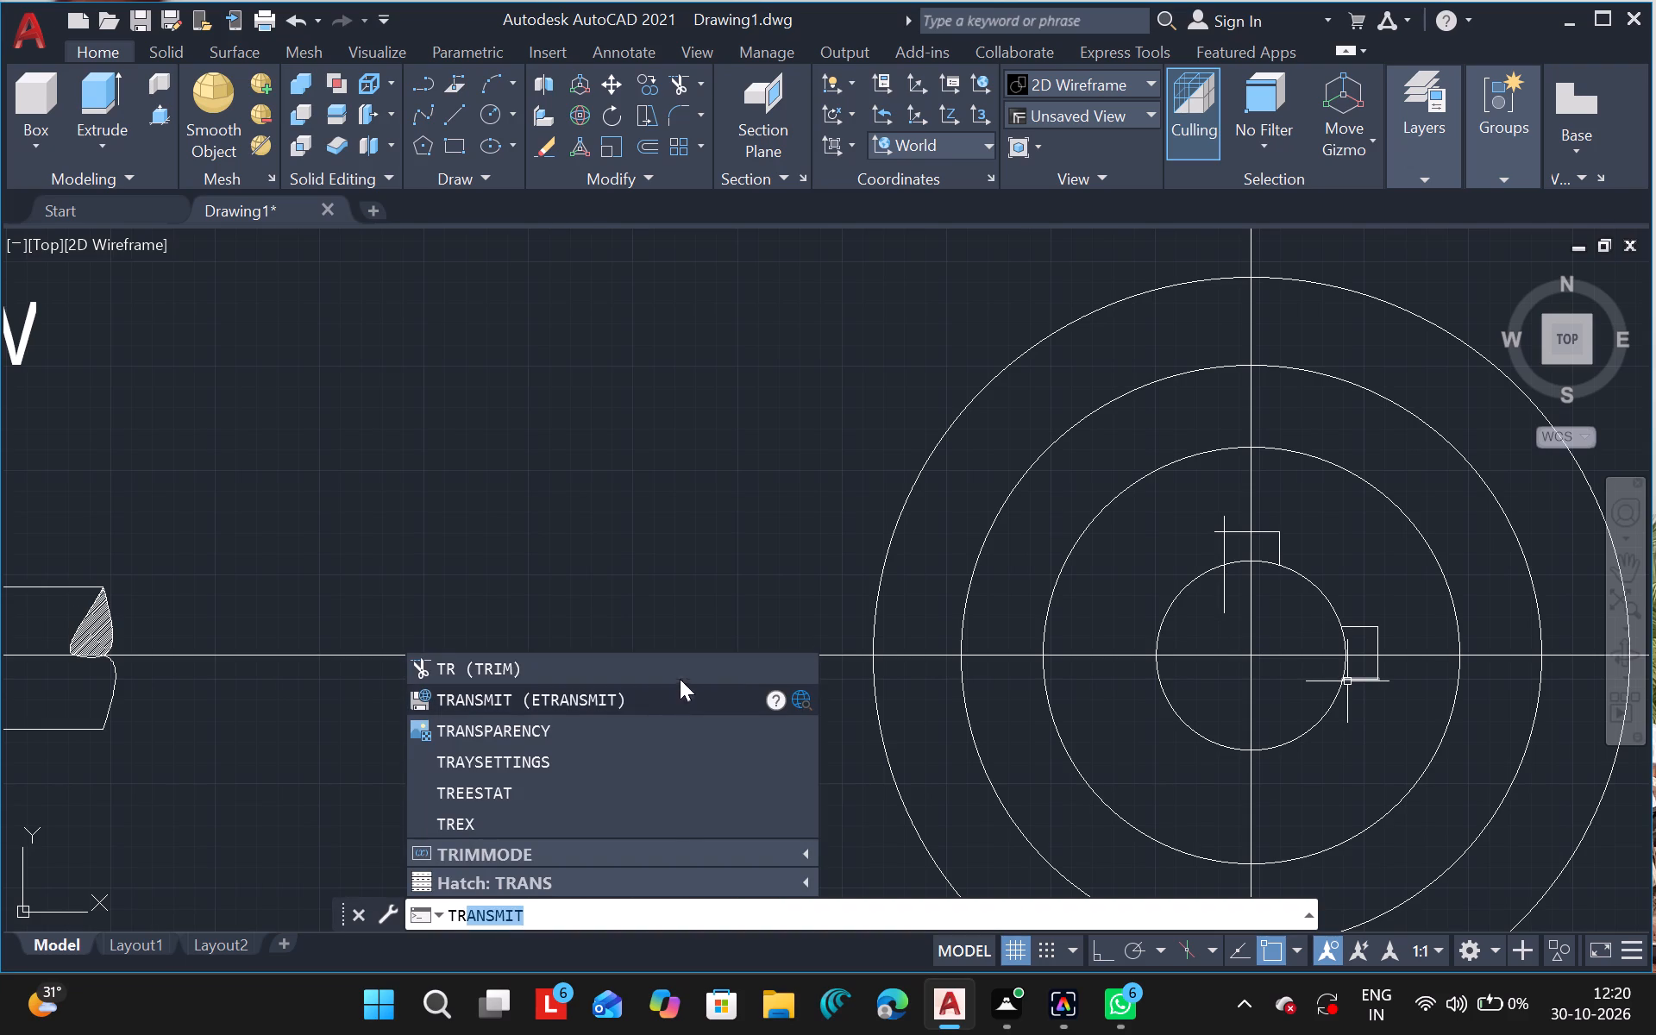
{"action": "left_click", "coordinate": [689, 667]}
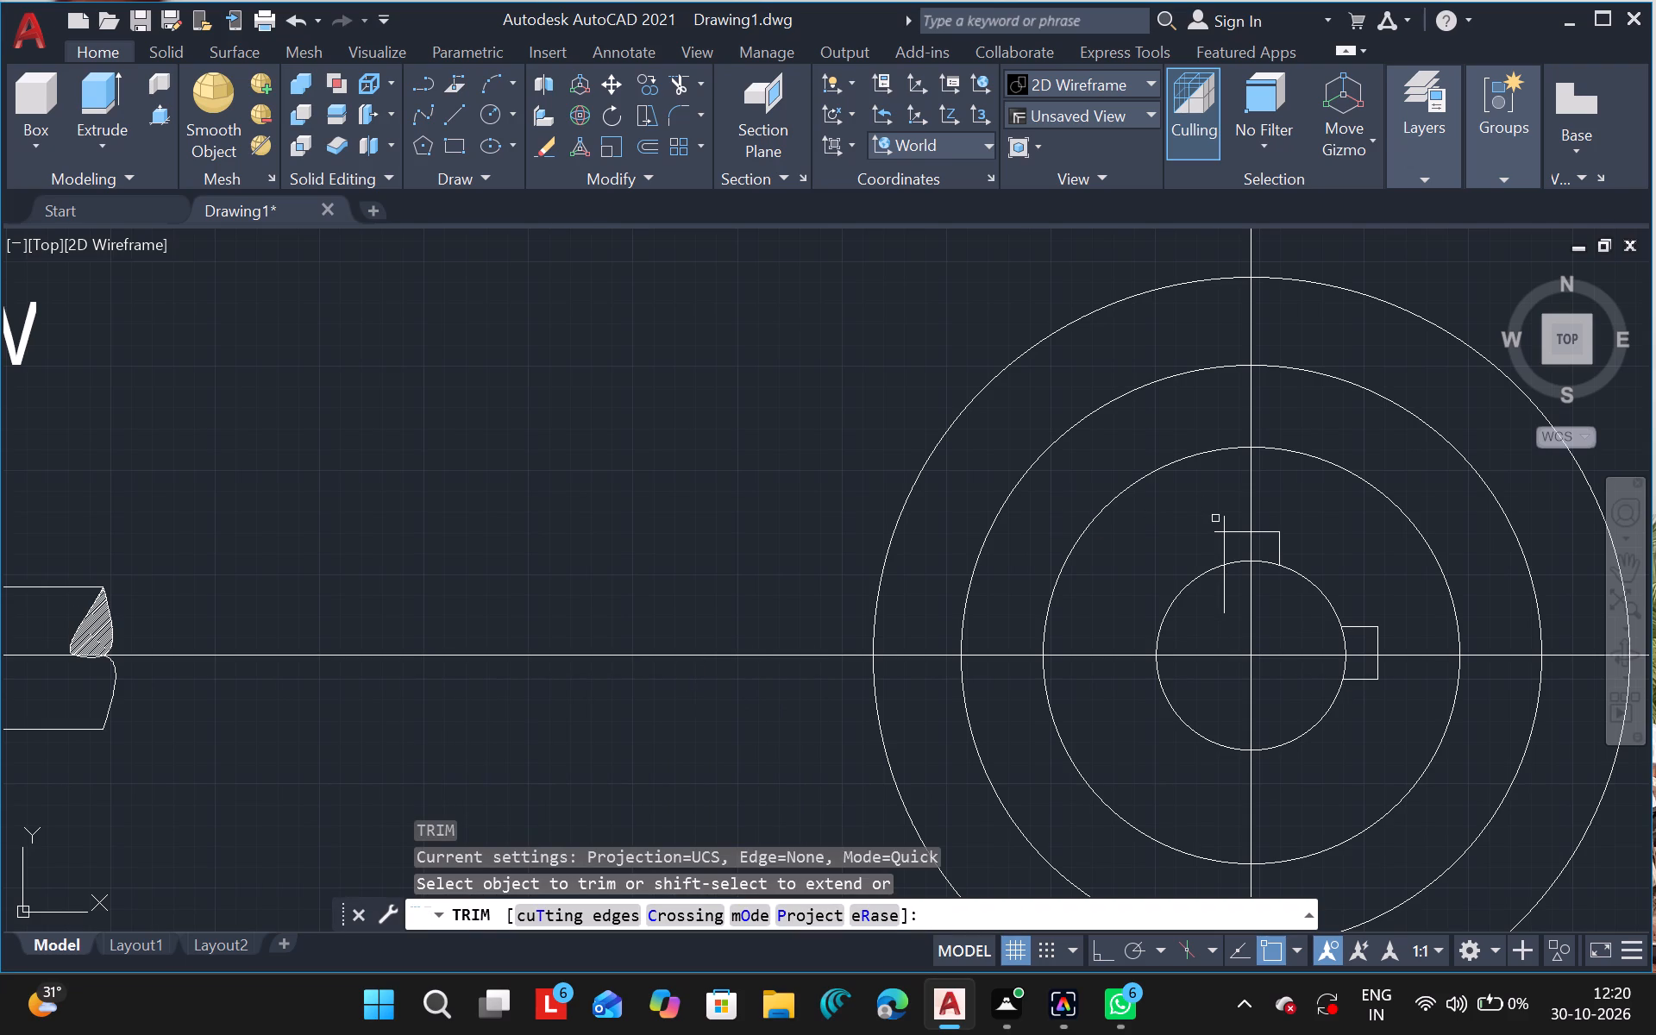
{"action": "left_click_drag", "start_coordinate": [1225, 522], "coordinate": [1211, 530]}
{"action": "left_click_drag", "start_coordinate": [1211, 530], "coordinate": [1226, 604]}
{"action": "left_click_drag", "start_coordinate": [1226, 604], "coordinate": [1328, 596]}
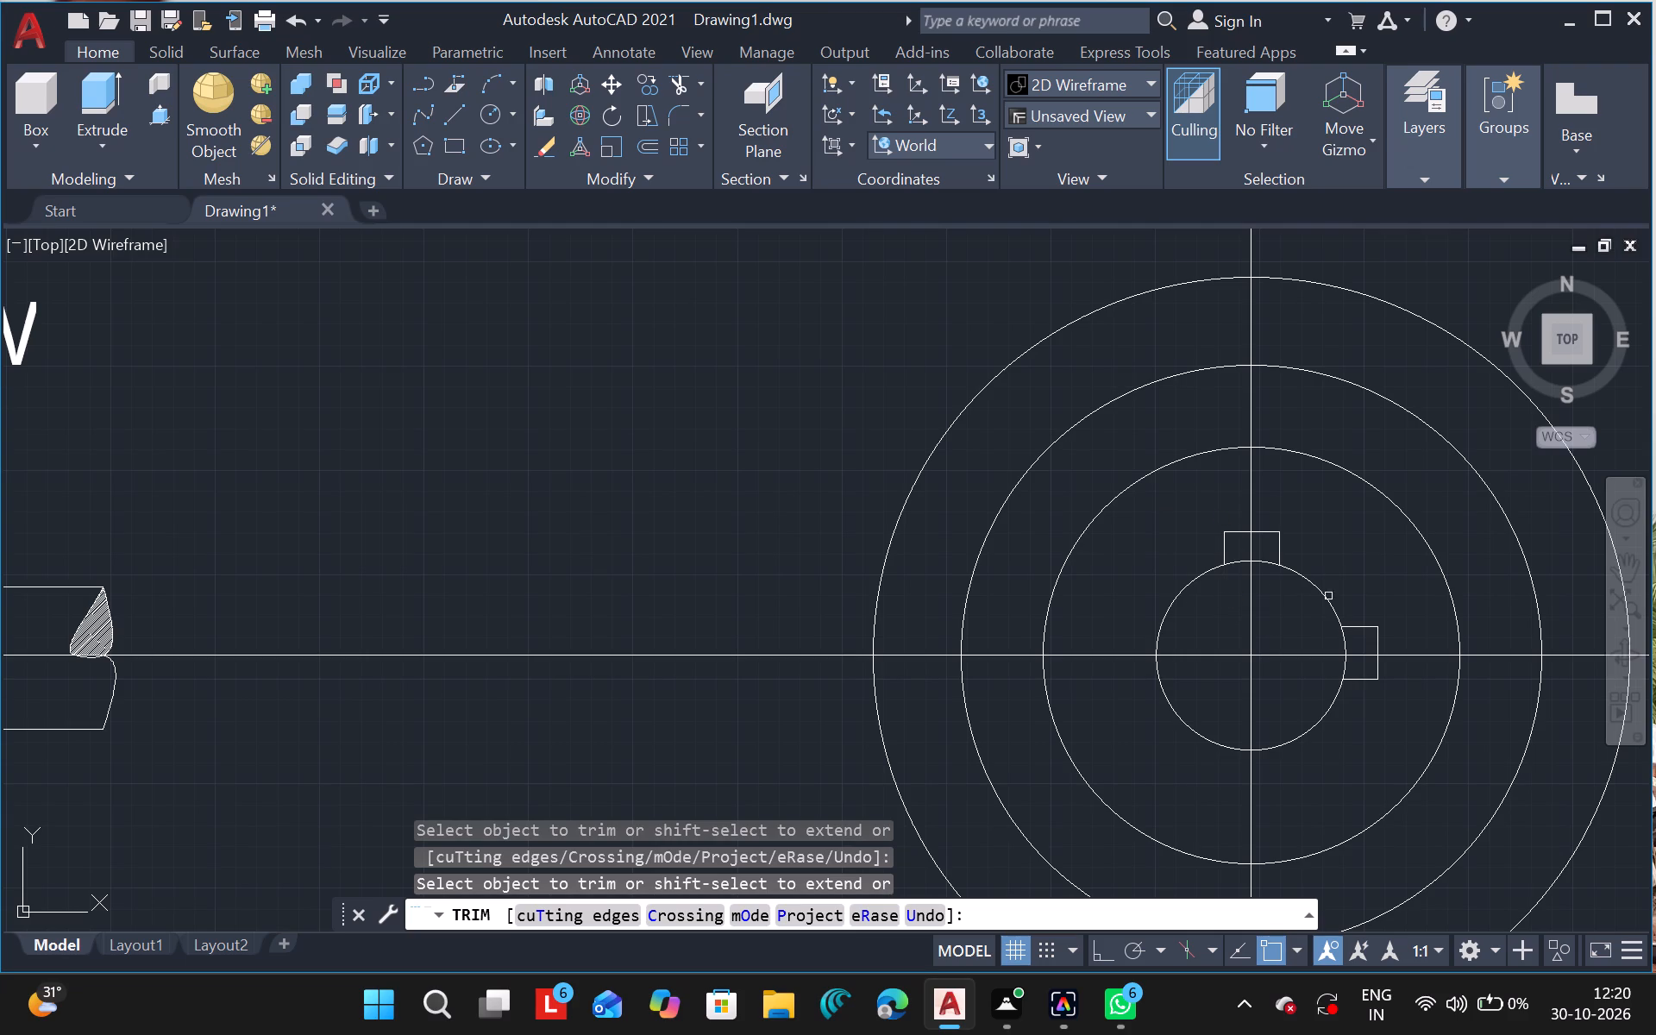
{"action": "left_click_drag", "start_coordinate": [1328, 596], "coordinate": [1300, 616]}
{"action": "key", "text": "Escape"}
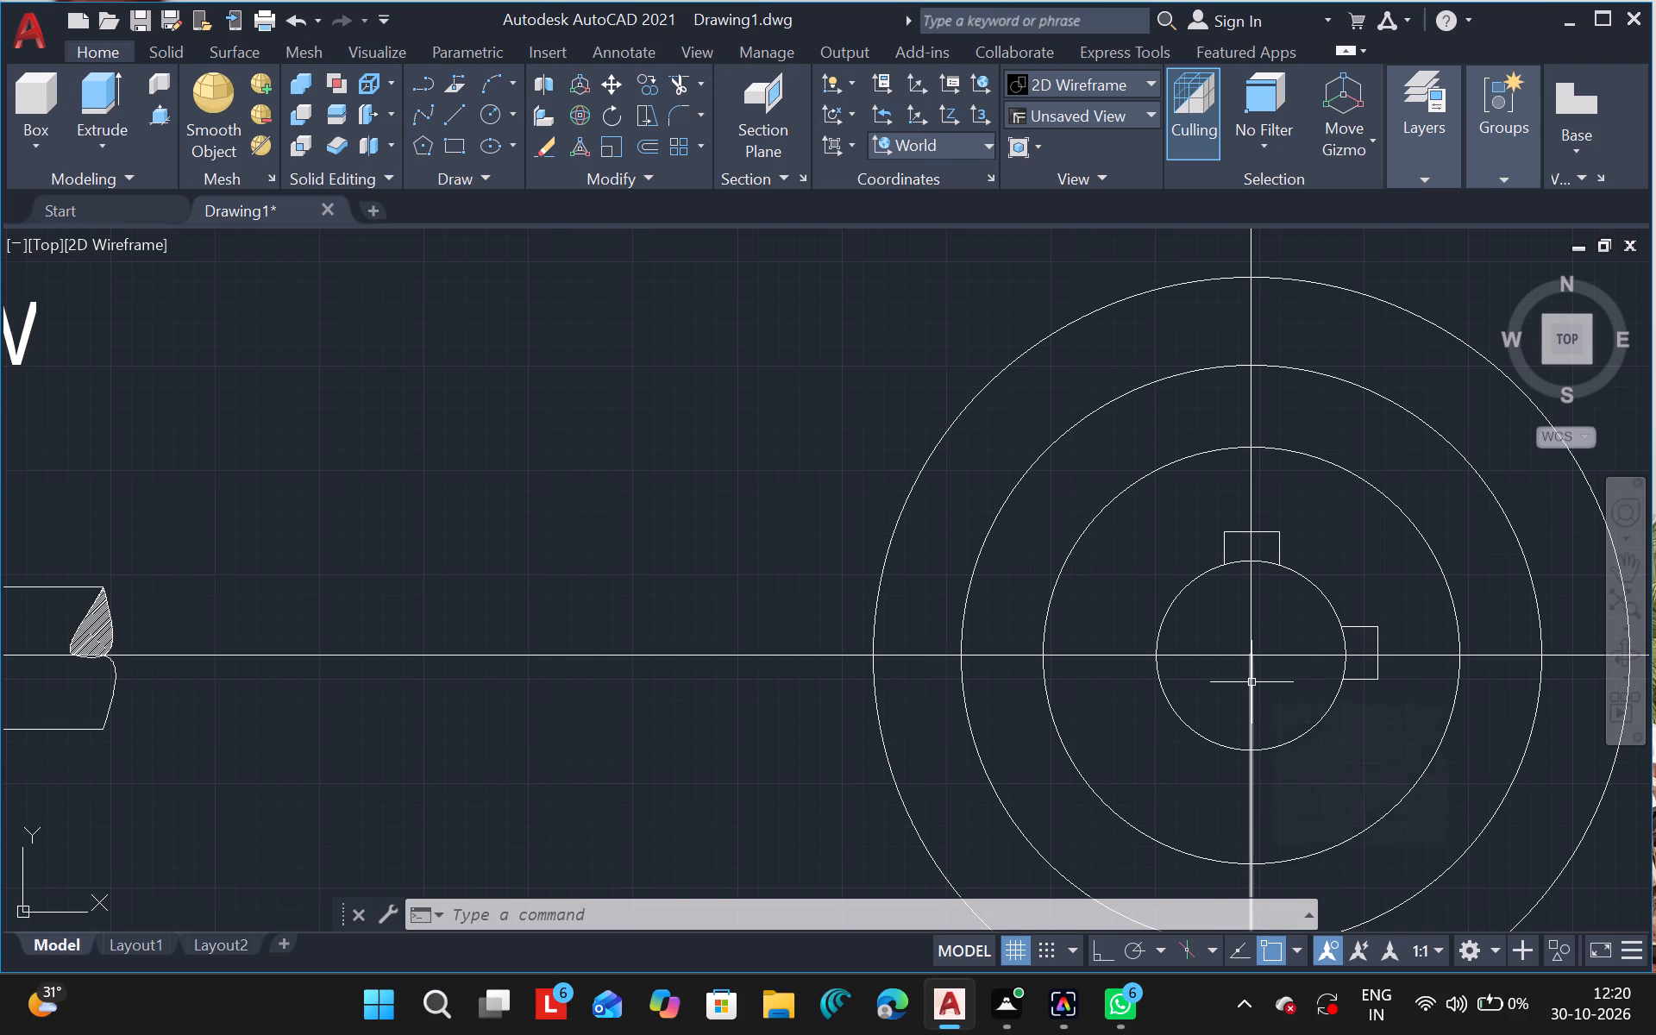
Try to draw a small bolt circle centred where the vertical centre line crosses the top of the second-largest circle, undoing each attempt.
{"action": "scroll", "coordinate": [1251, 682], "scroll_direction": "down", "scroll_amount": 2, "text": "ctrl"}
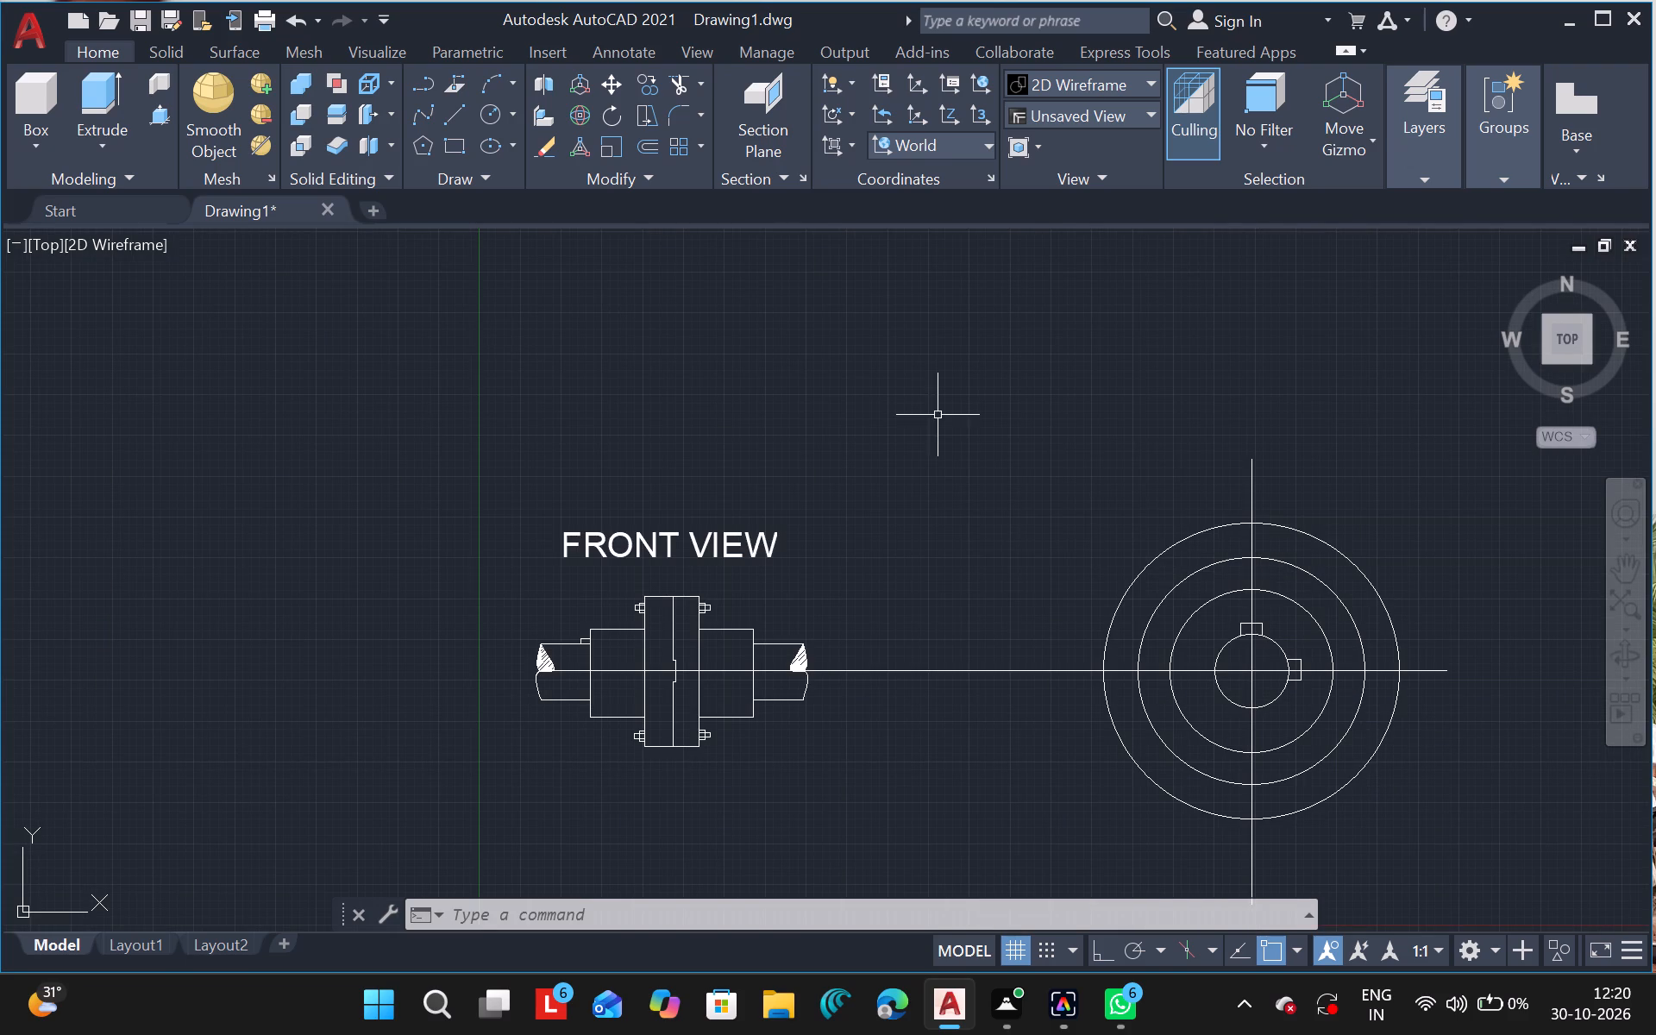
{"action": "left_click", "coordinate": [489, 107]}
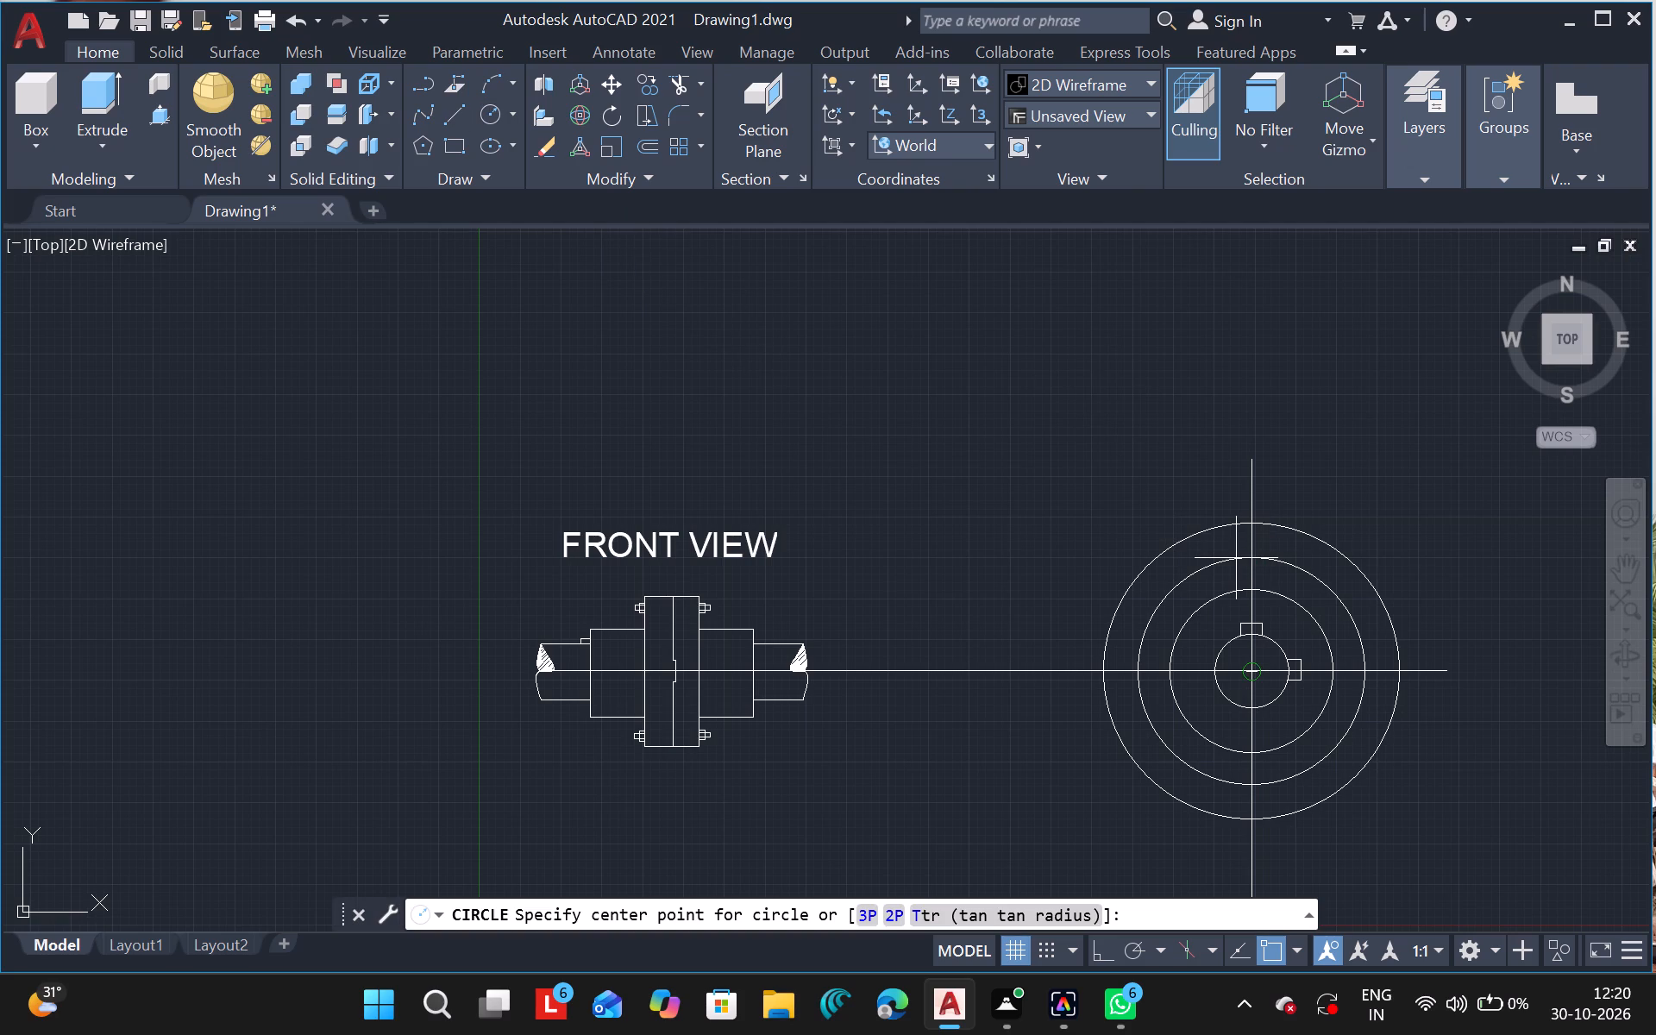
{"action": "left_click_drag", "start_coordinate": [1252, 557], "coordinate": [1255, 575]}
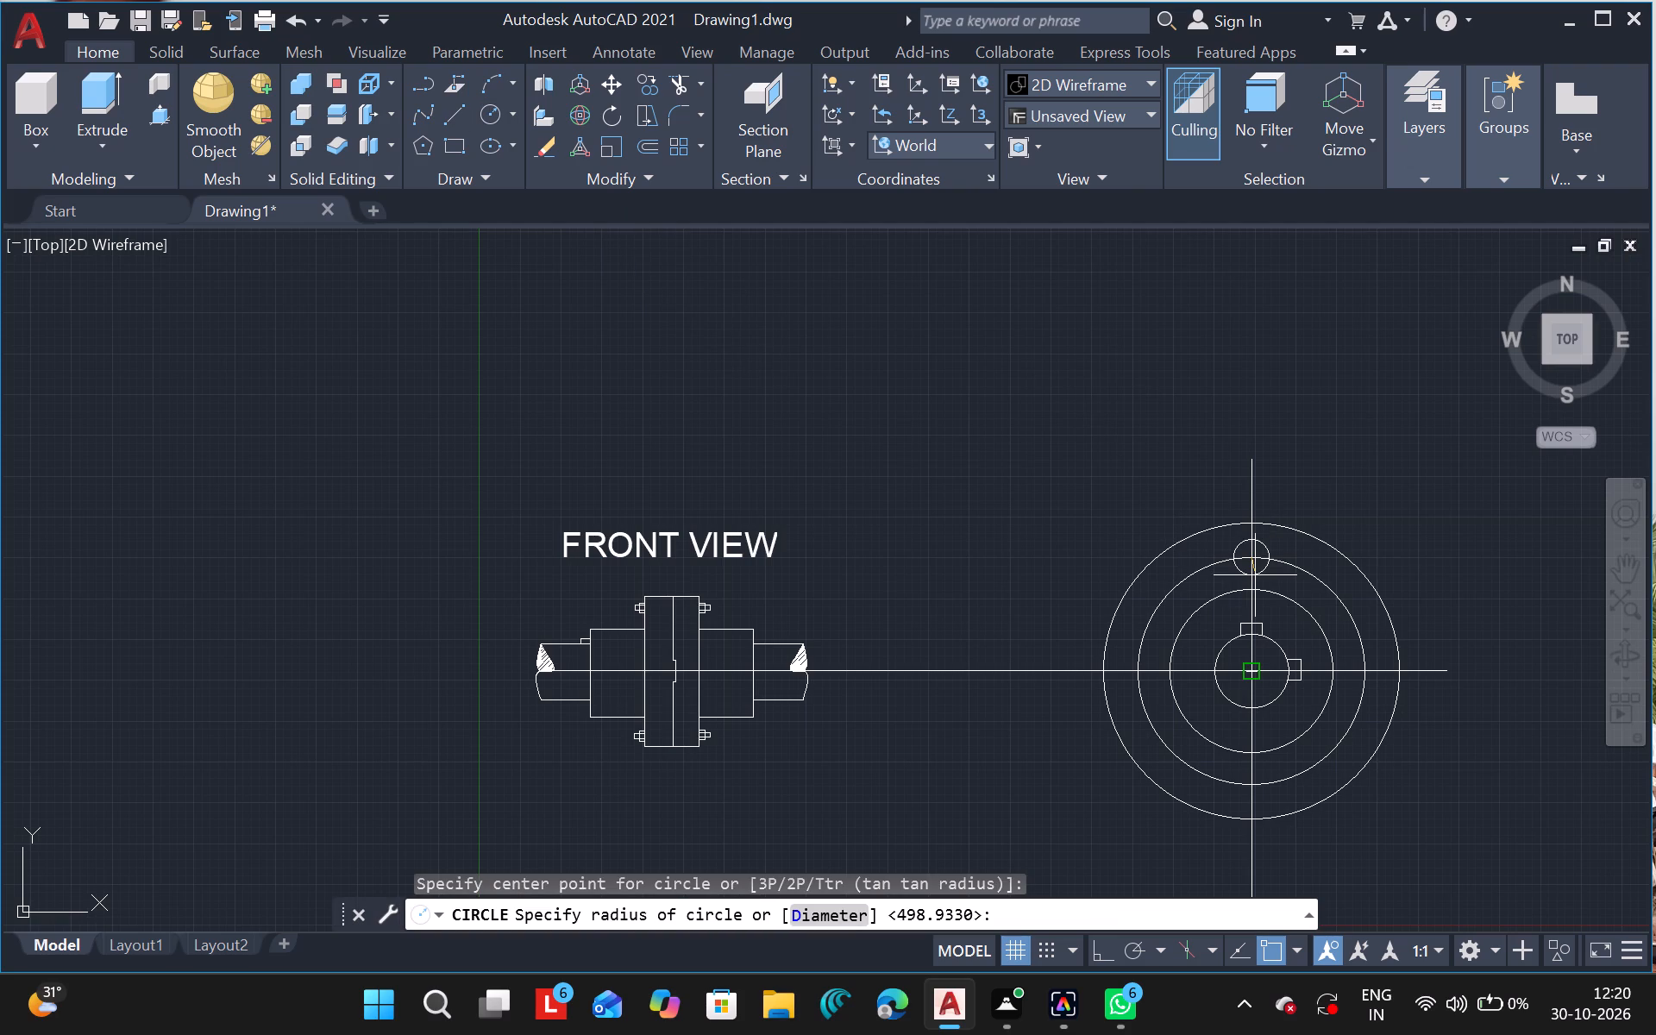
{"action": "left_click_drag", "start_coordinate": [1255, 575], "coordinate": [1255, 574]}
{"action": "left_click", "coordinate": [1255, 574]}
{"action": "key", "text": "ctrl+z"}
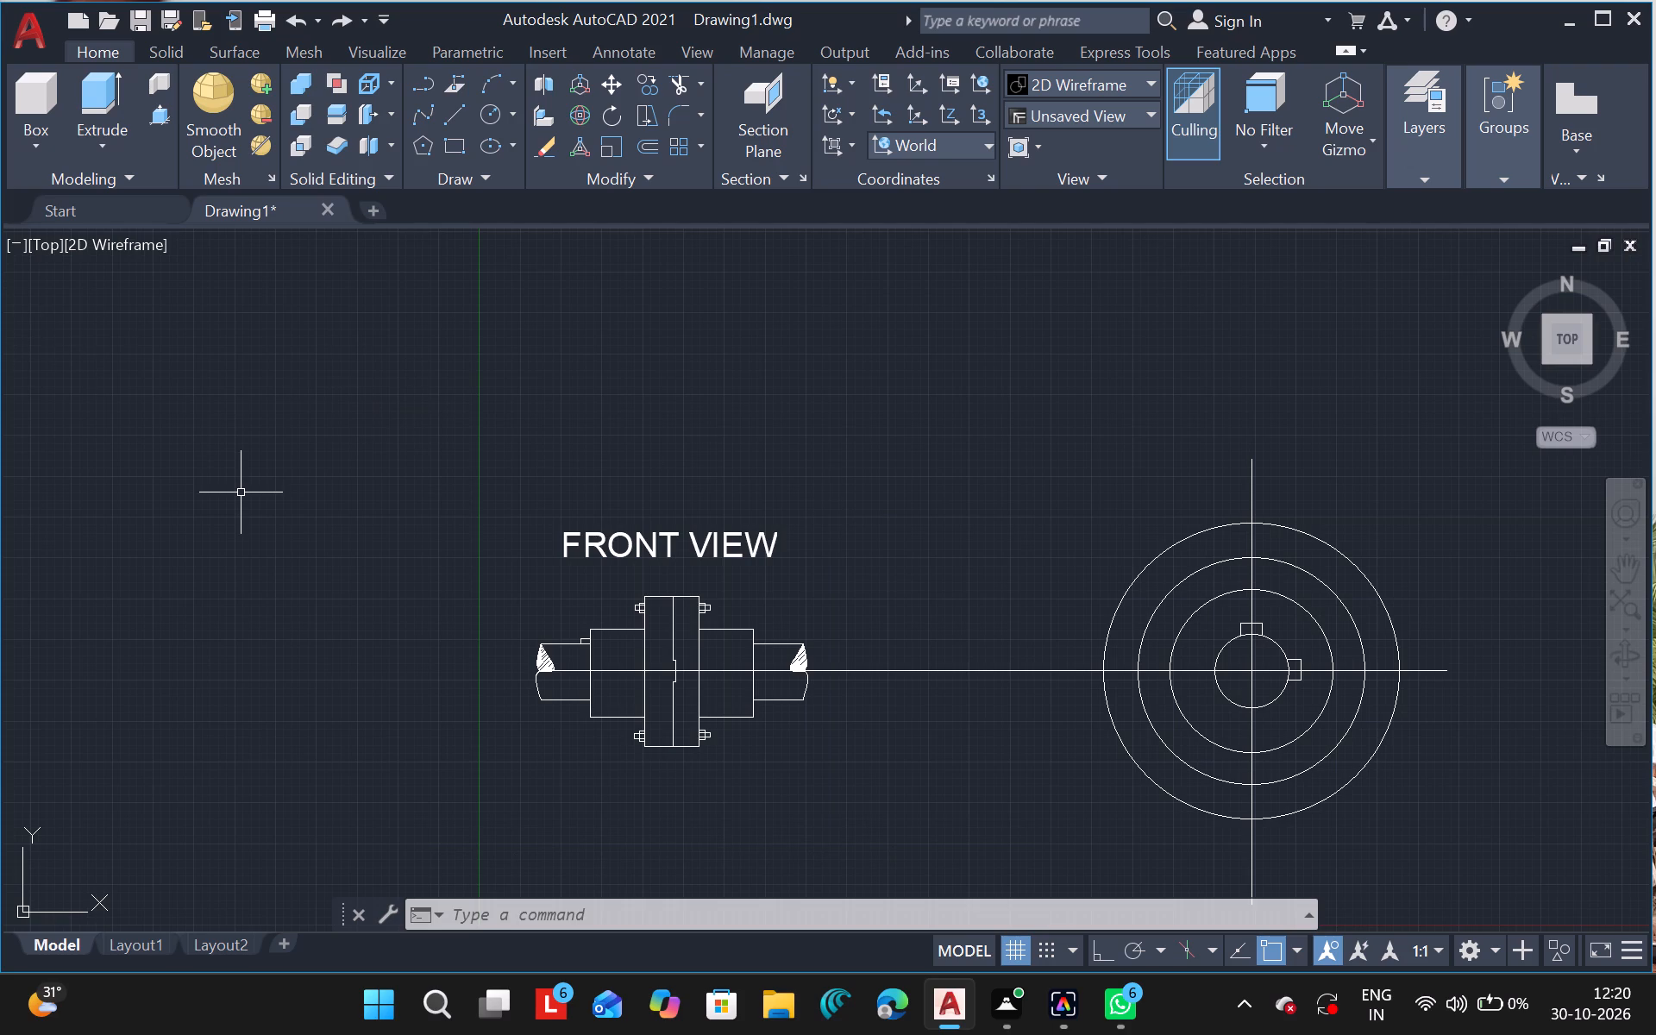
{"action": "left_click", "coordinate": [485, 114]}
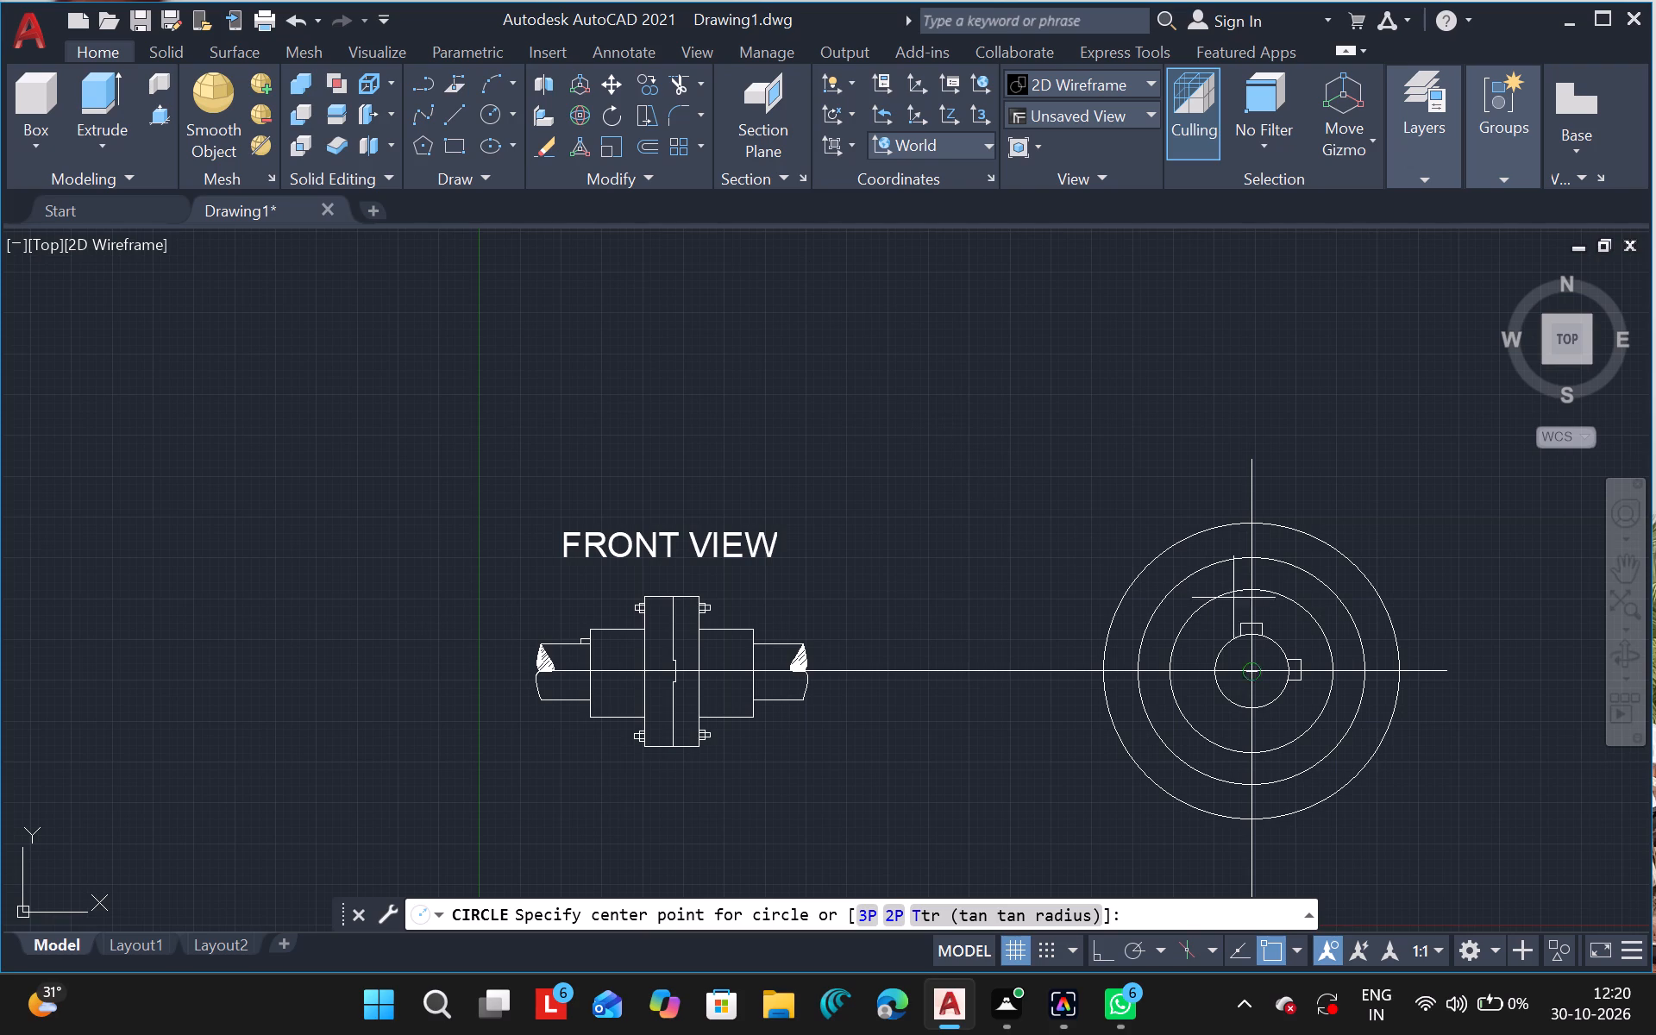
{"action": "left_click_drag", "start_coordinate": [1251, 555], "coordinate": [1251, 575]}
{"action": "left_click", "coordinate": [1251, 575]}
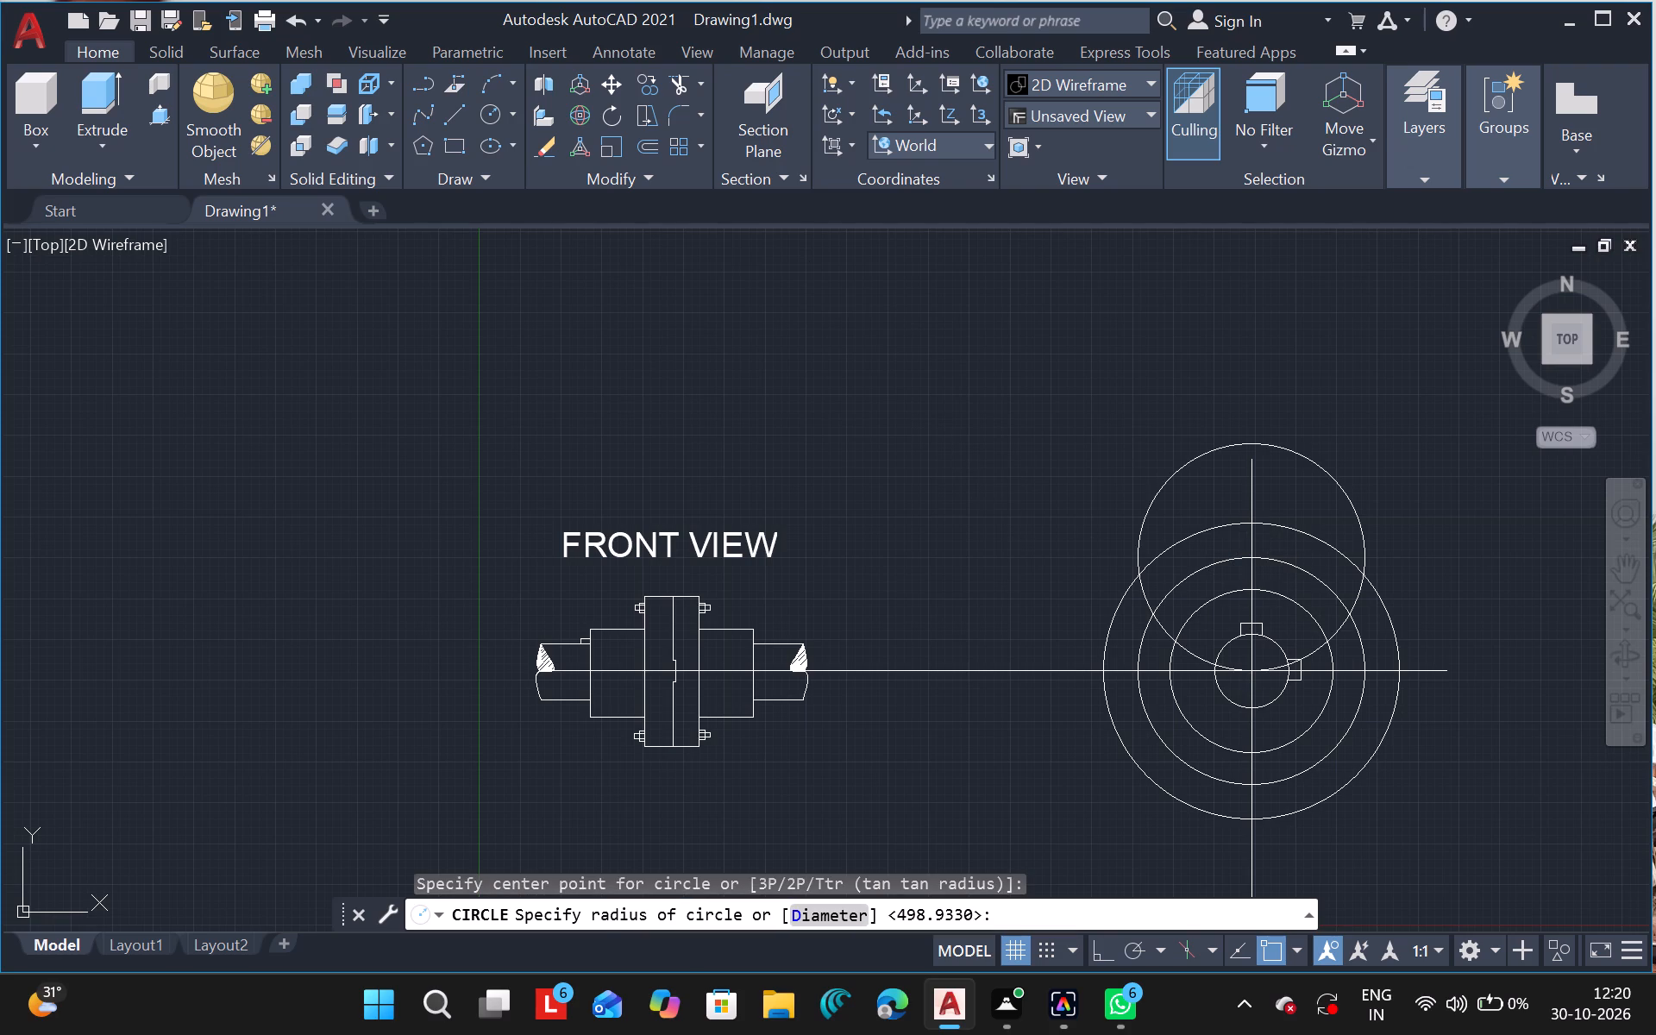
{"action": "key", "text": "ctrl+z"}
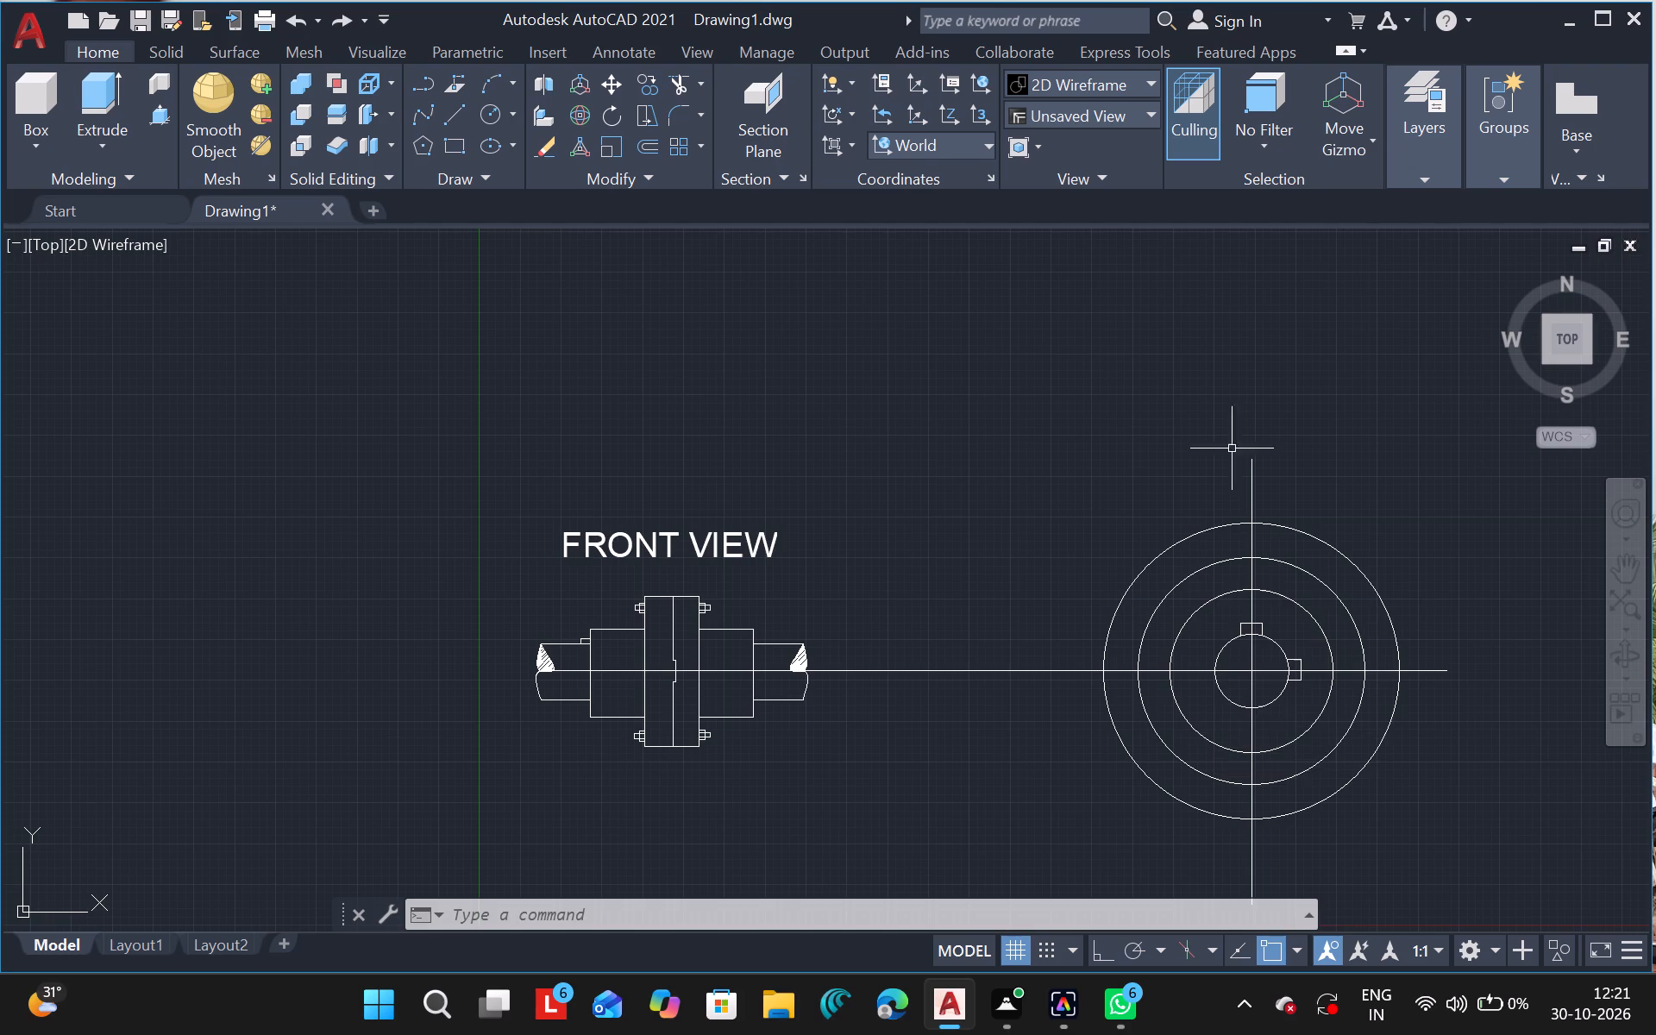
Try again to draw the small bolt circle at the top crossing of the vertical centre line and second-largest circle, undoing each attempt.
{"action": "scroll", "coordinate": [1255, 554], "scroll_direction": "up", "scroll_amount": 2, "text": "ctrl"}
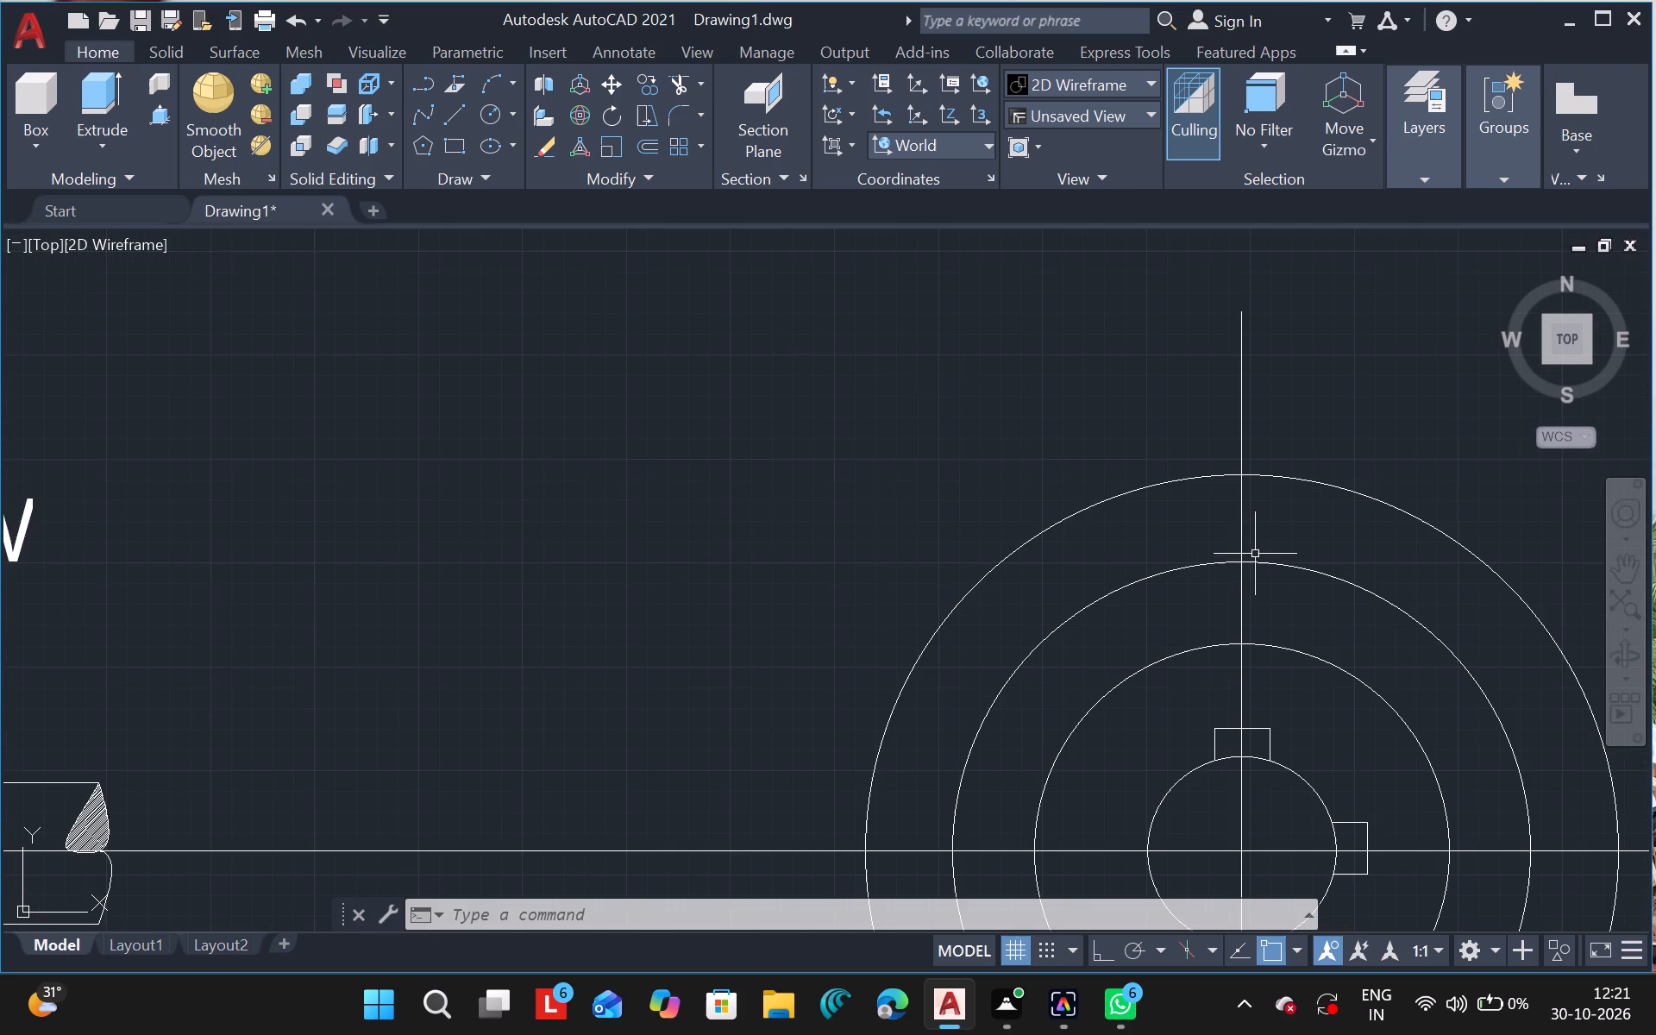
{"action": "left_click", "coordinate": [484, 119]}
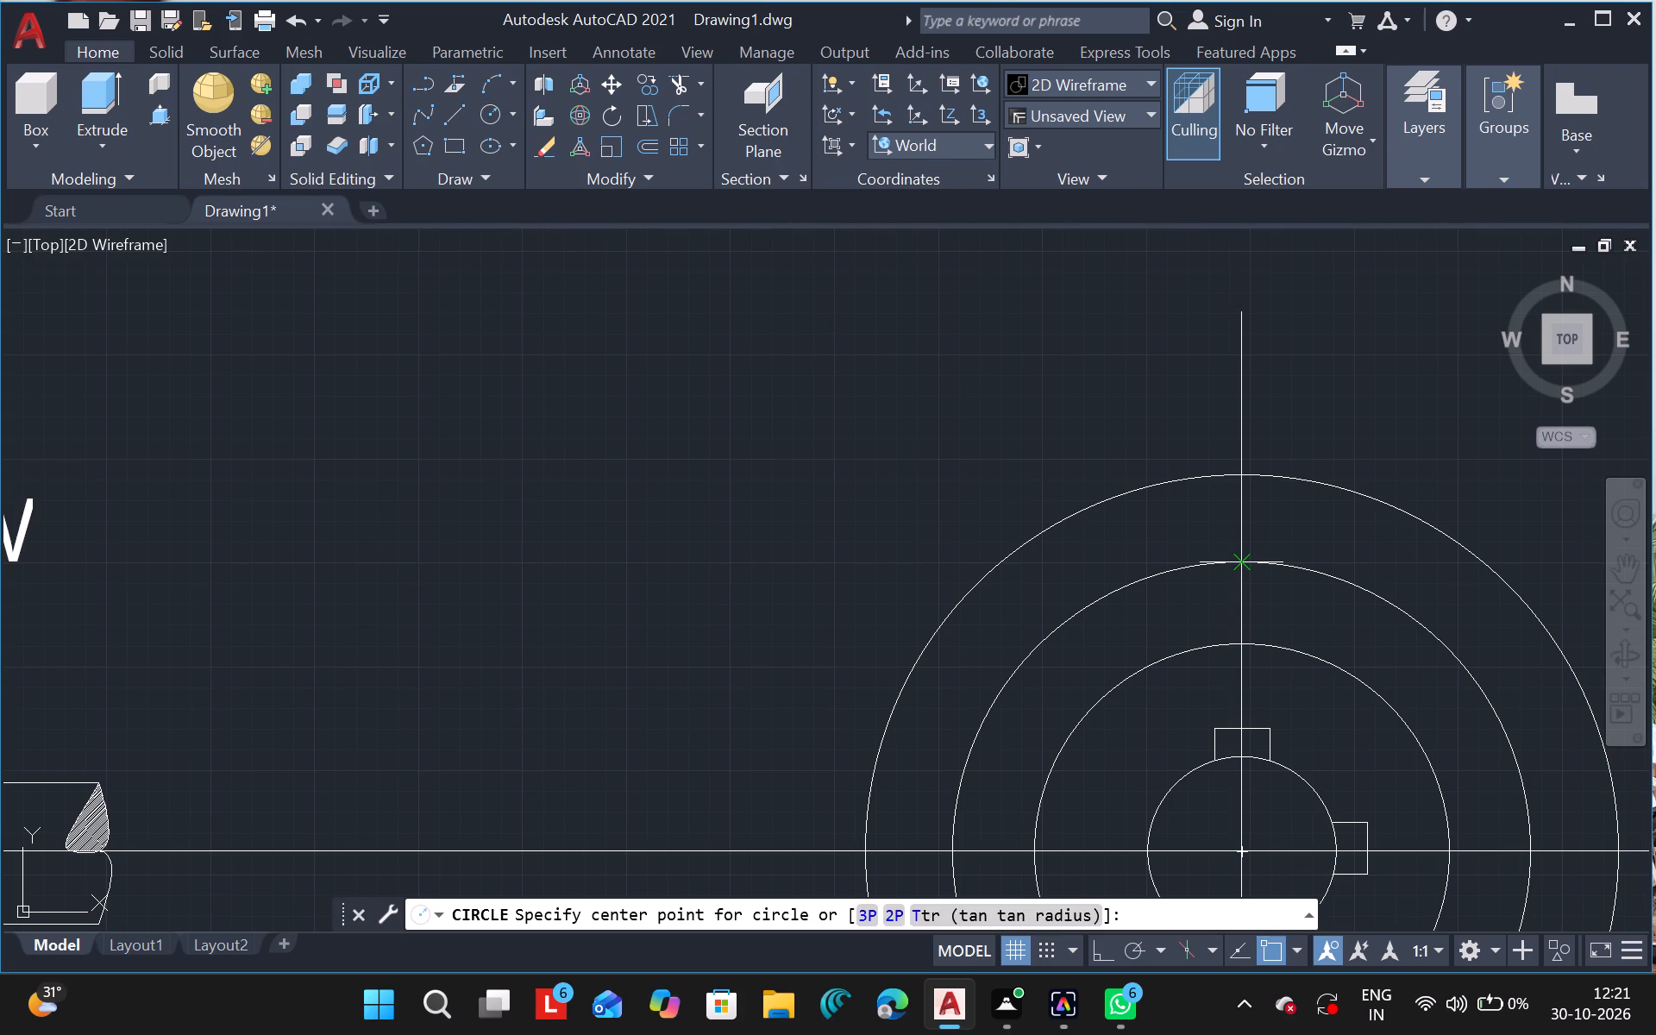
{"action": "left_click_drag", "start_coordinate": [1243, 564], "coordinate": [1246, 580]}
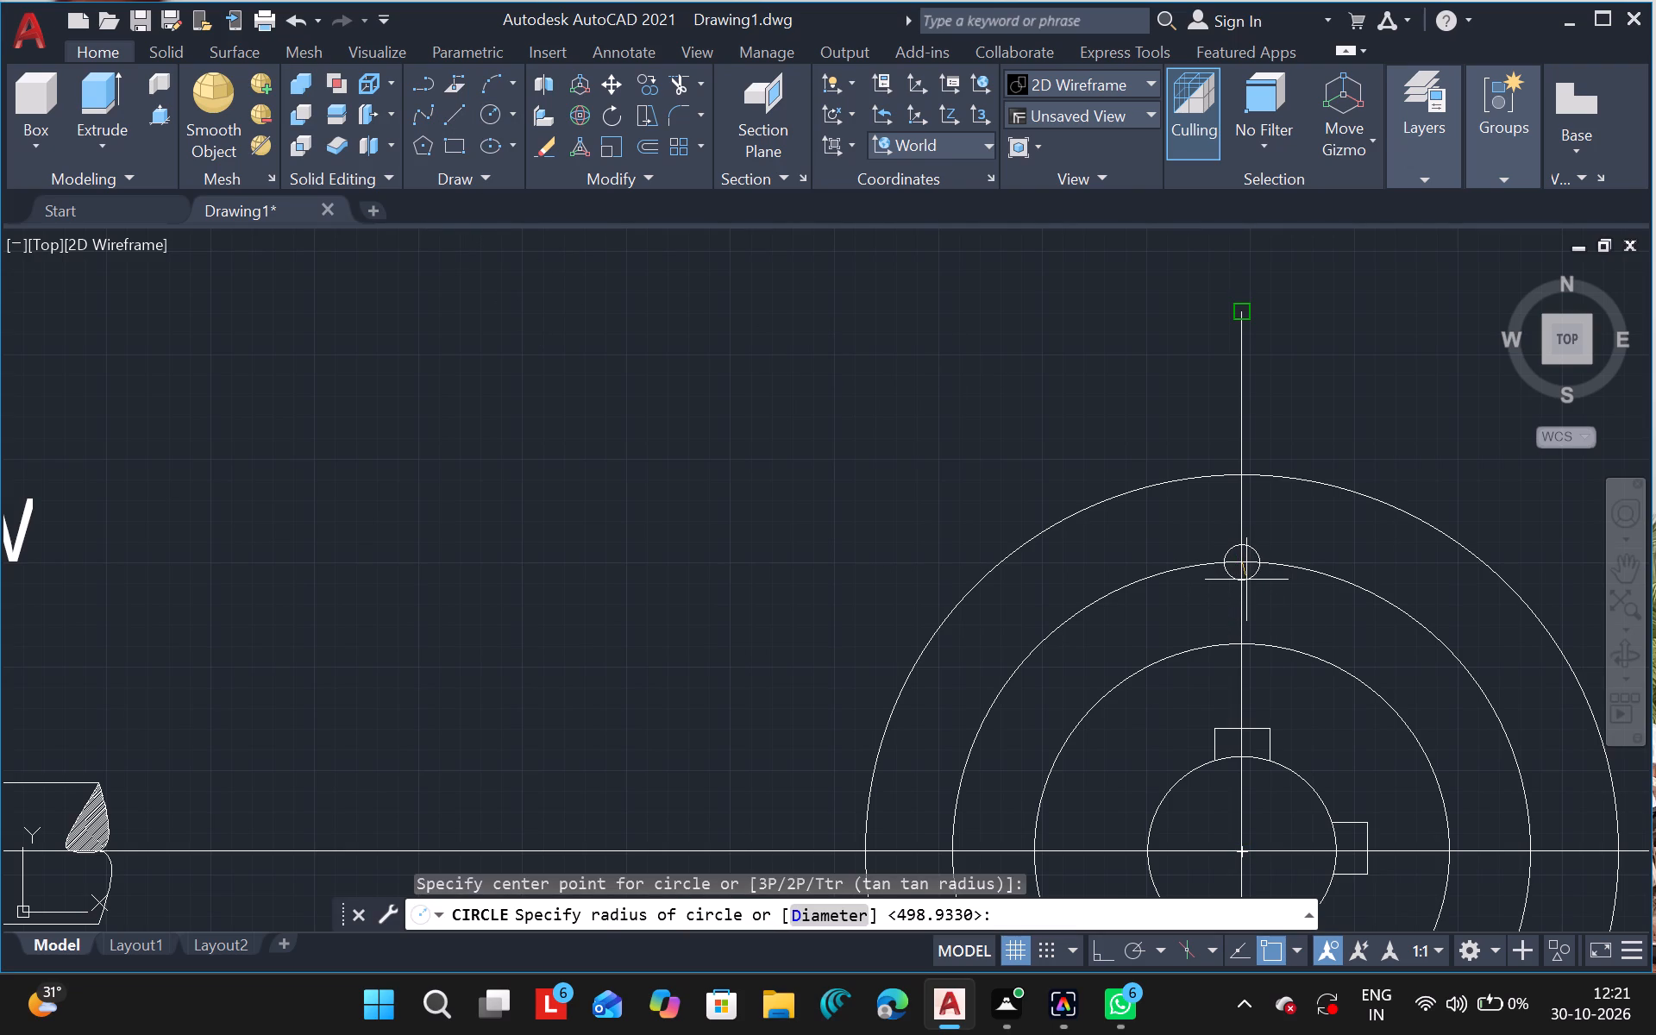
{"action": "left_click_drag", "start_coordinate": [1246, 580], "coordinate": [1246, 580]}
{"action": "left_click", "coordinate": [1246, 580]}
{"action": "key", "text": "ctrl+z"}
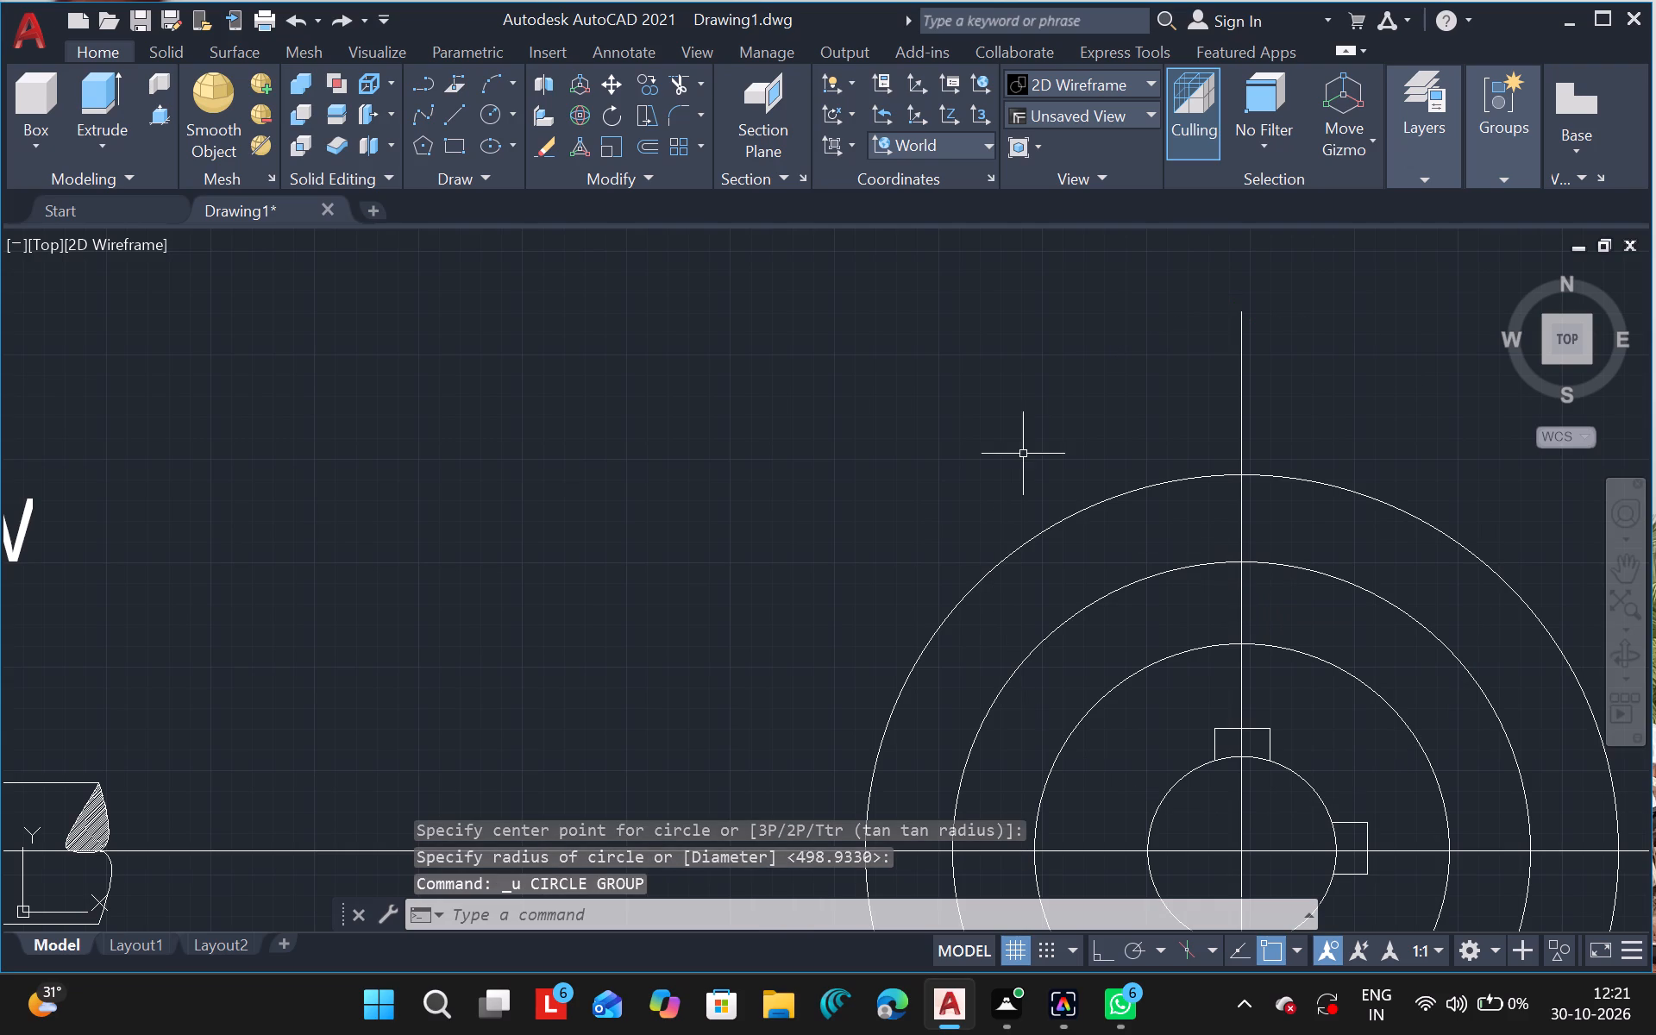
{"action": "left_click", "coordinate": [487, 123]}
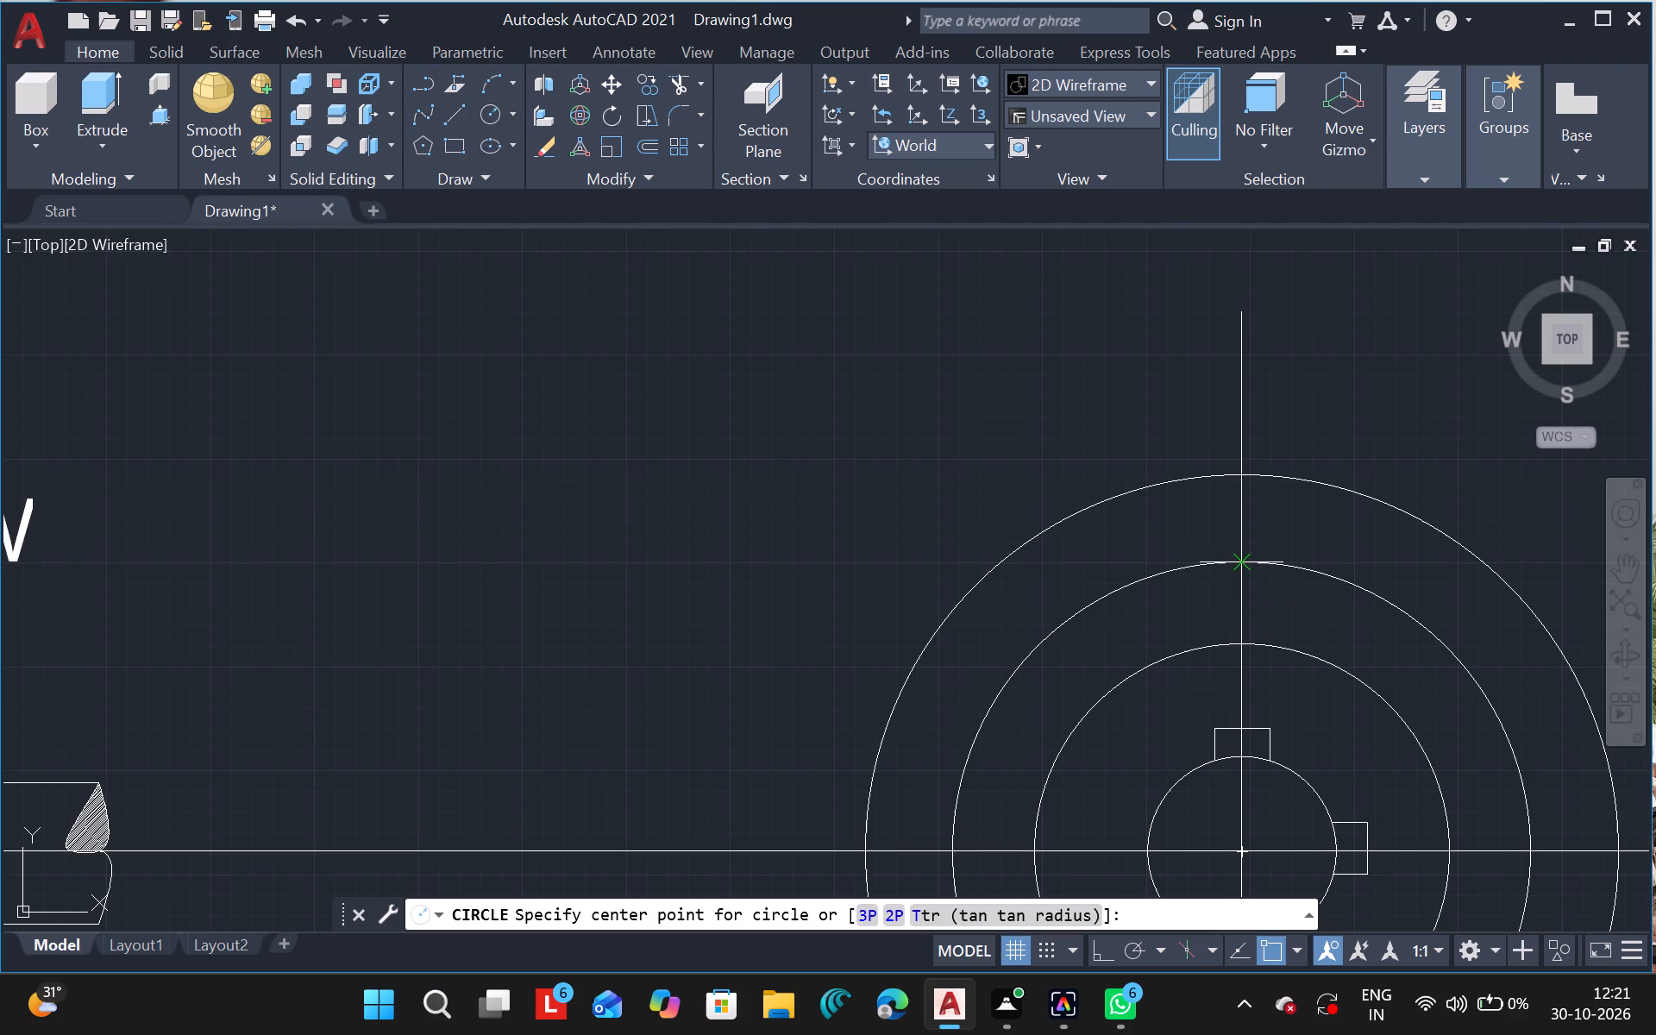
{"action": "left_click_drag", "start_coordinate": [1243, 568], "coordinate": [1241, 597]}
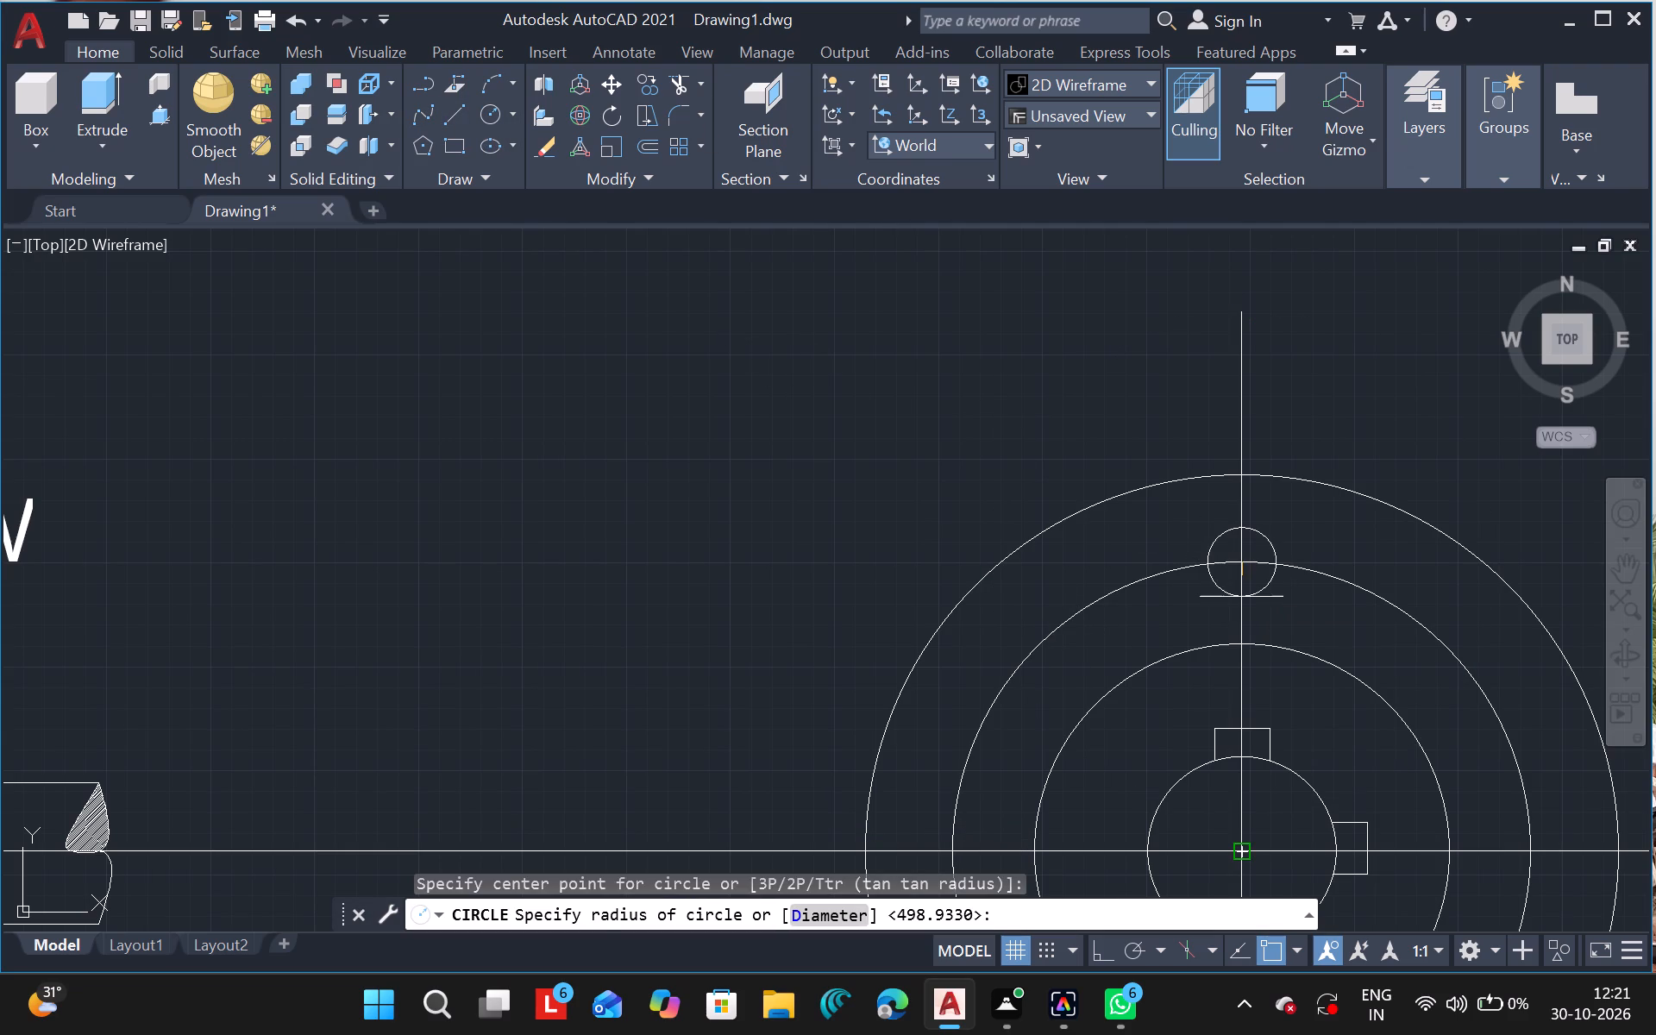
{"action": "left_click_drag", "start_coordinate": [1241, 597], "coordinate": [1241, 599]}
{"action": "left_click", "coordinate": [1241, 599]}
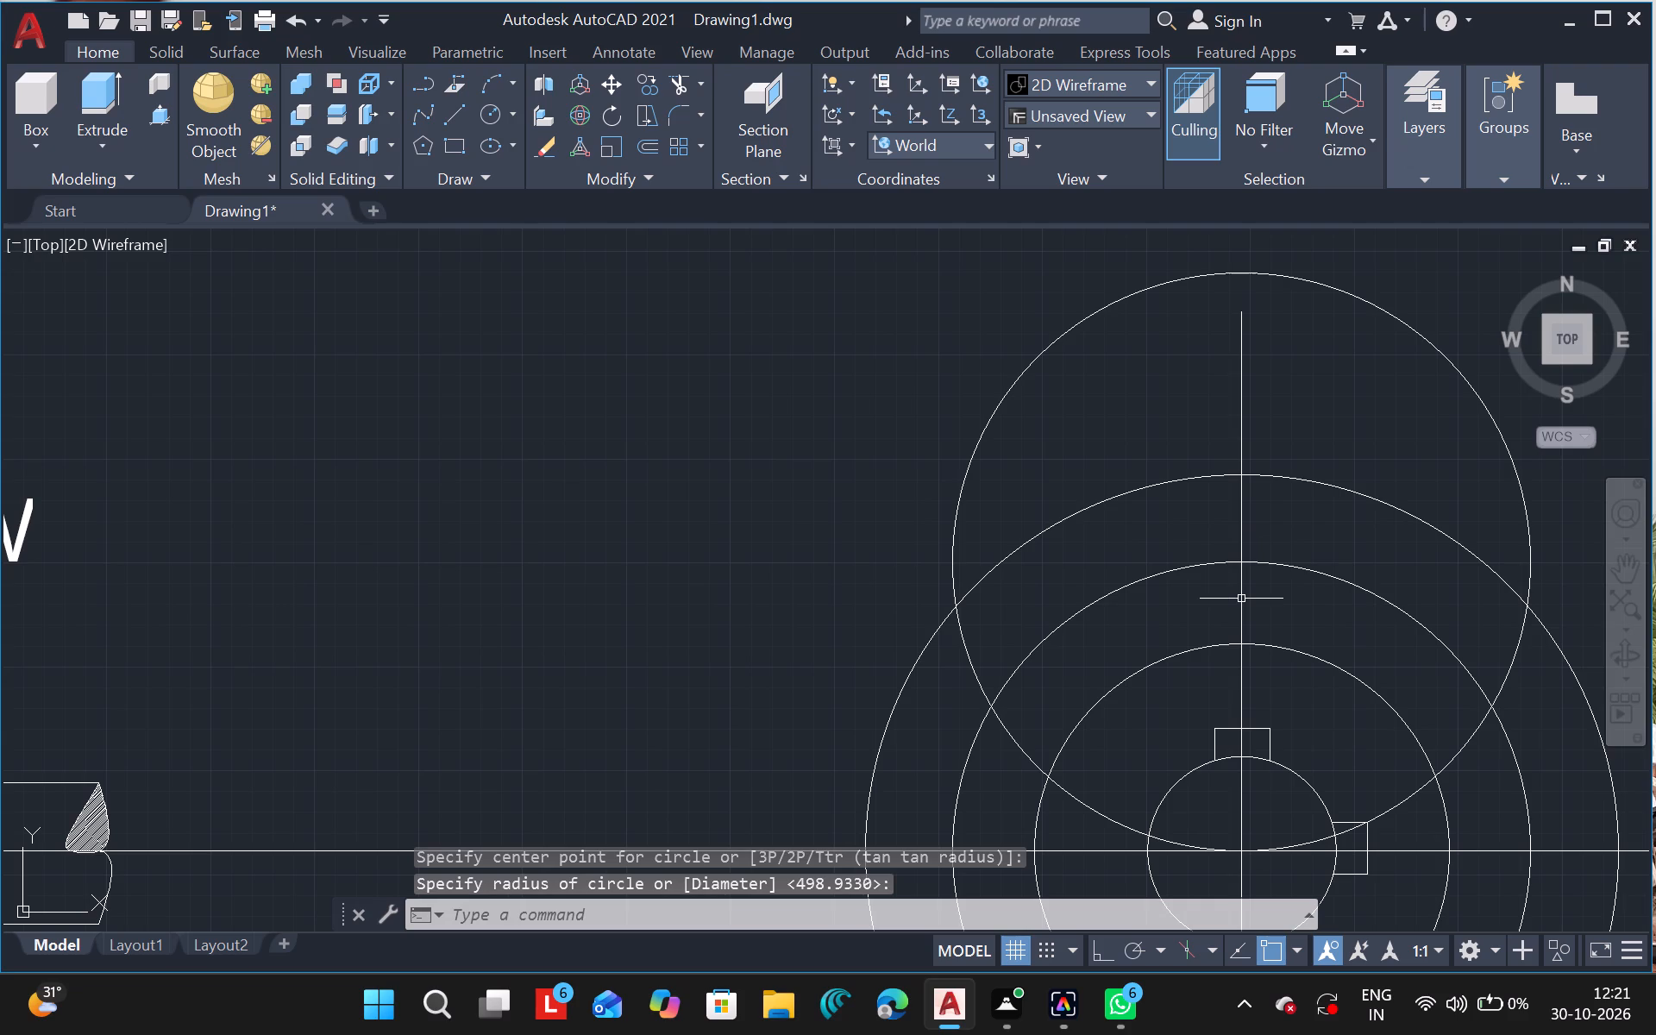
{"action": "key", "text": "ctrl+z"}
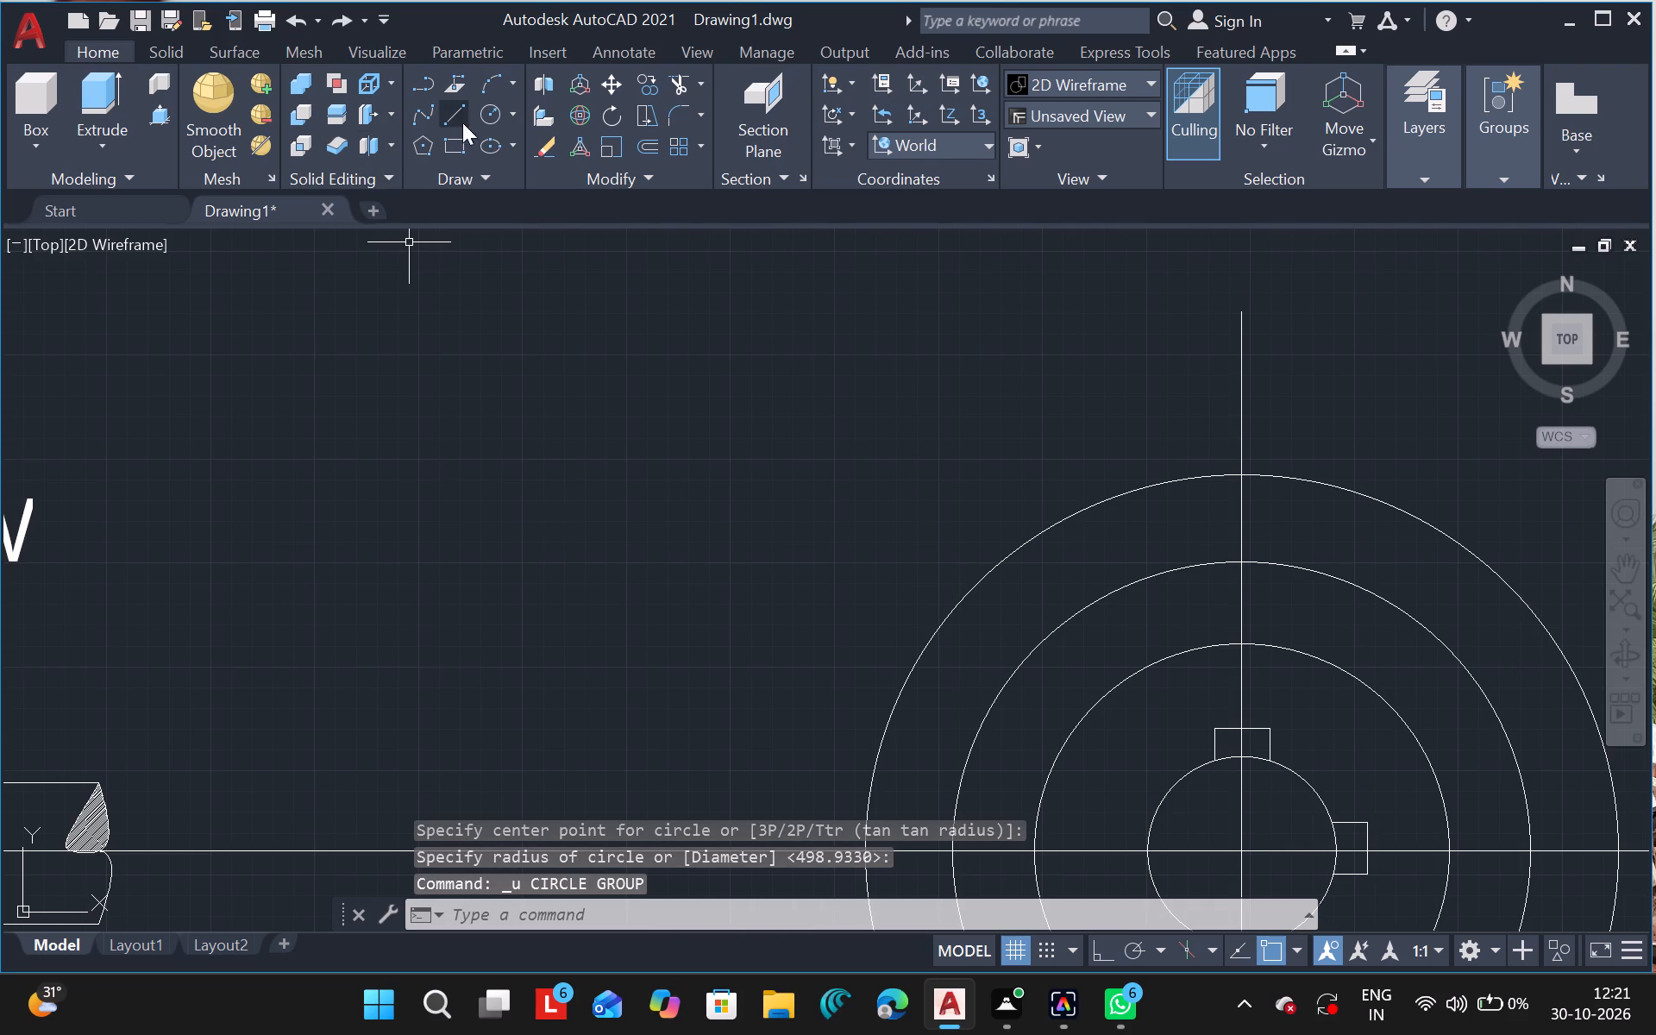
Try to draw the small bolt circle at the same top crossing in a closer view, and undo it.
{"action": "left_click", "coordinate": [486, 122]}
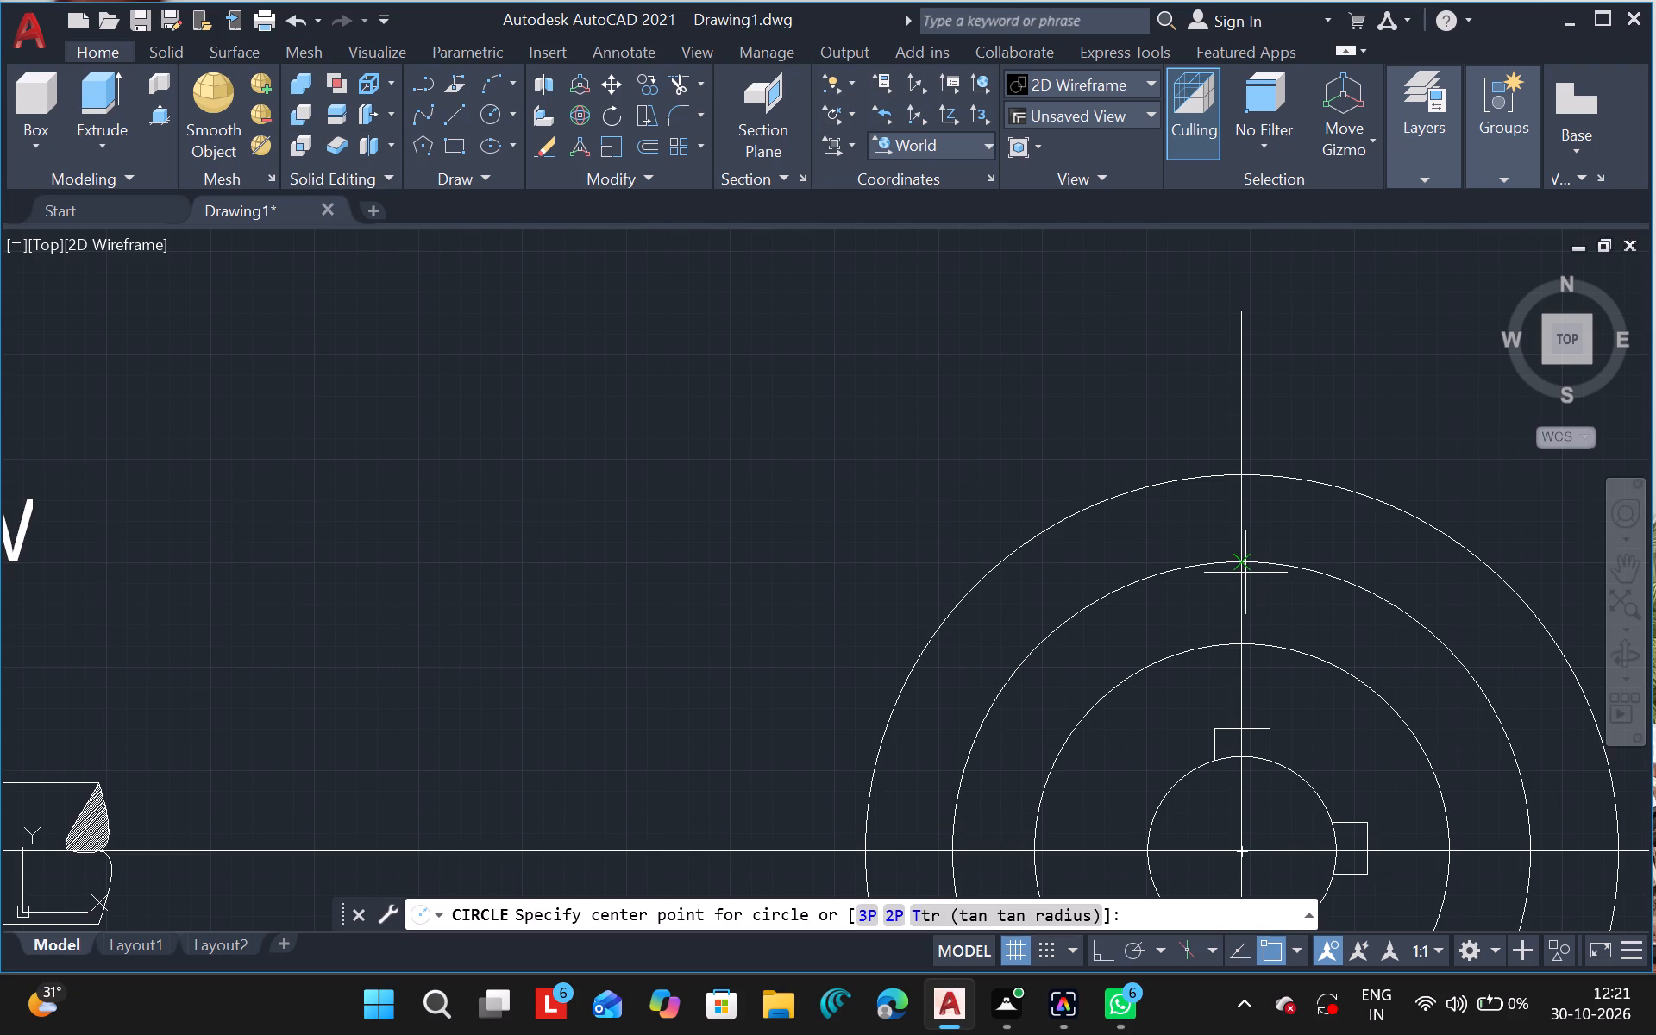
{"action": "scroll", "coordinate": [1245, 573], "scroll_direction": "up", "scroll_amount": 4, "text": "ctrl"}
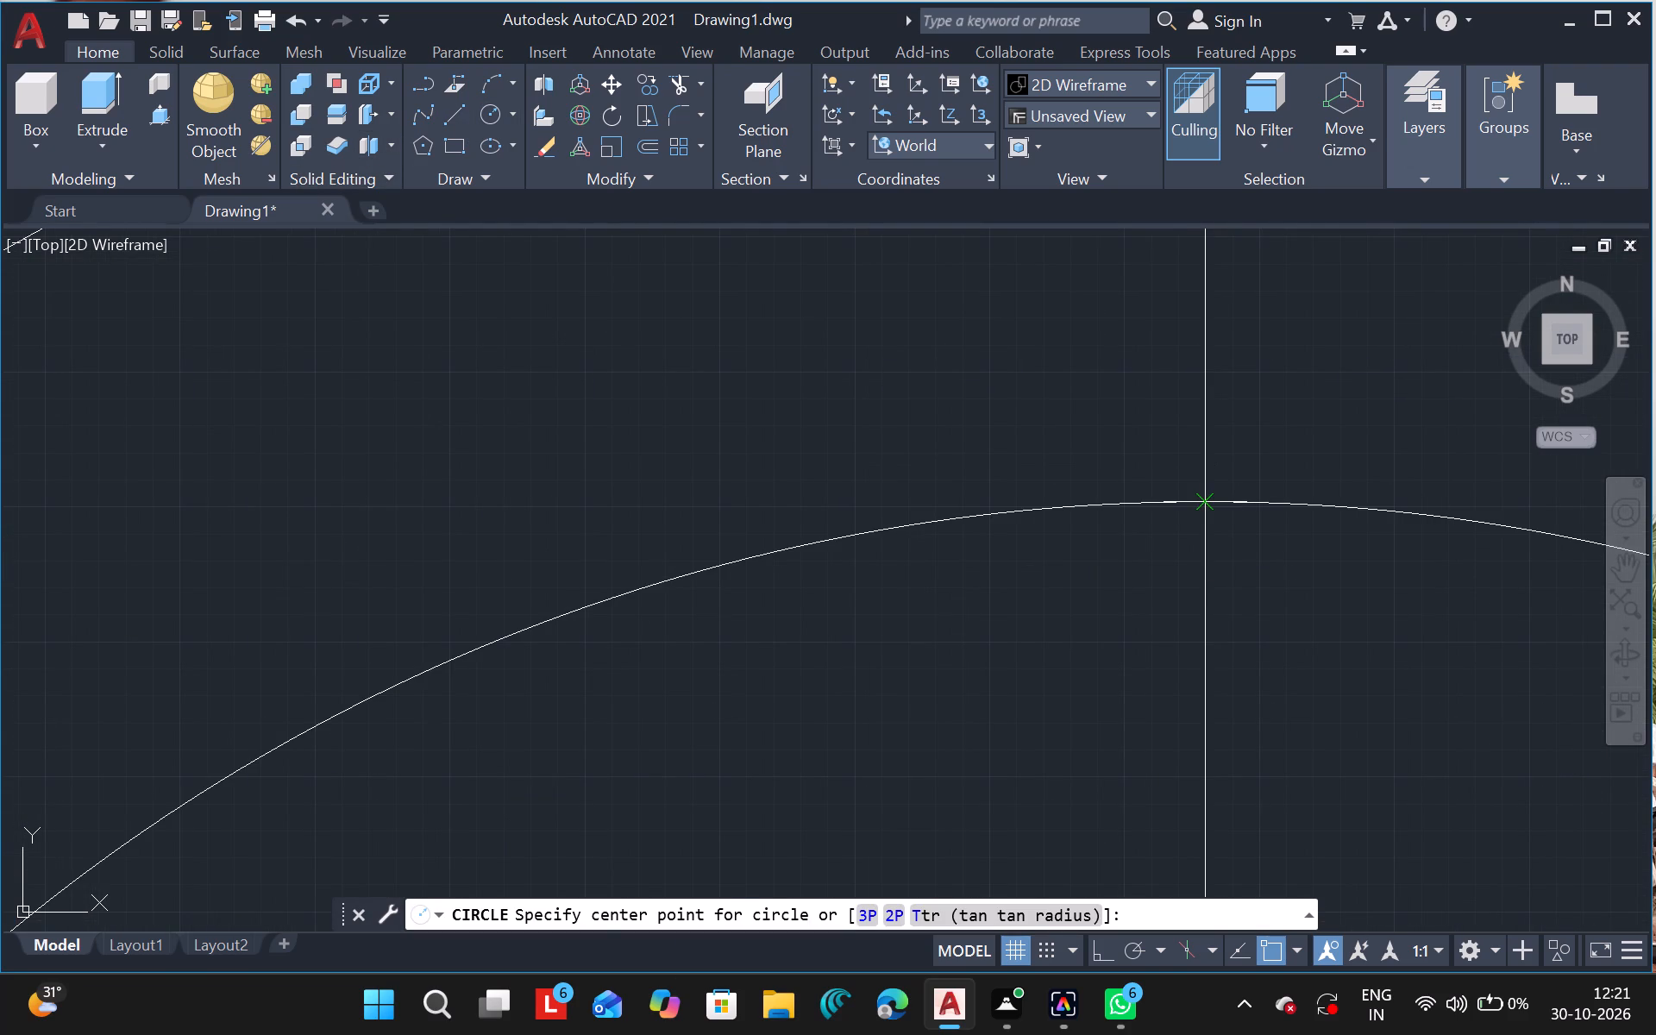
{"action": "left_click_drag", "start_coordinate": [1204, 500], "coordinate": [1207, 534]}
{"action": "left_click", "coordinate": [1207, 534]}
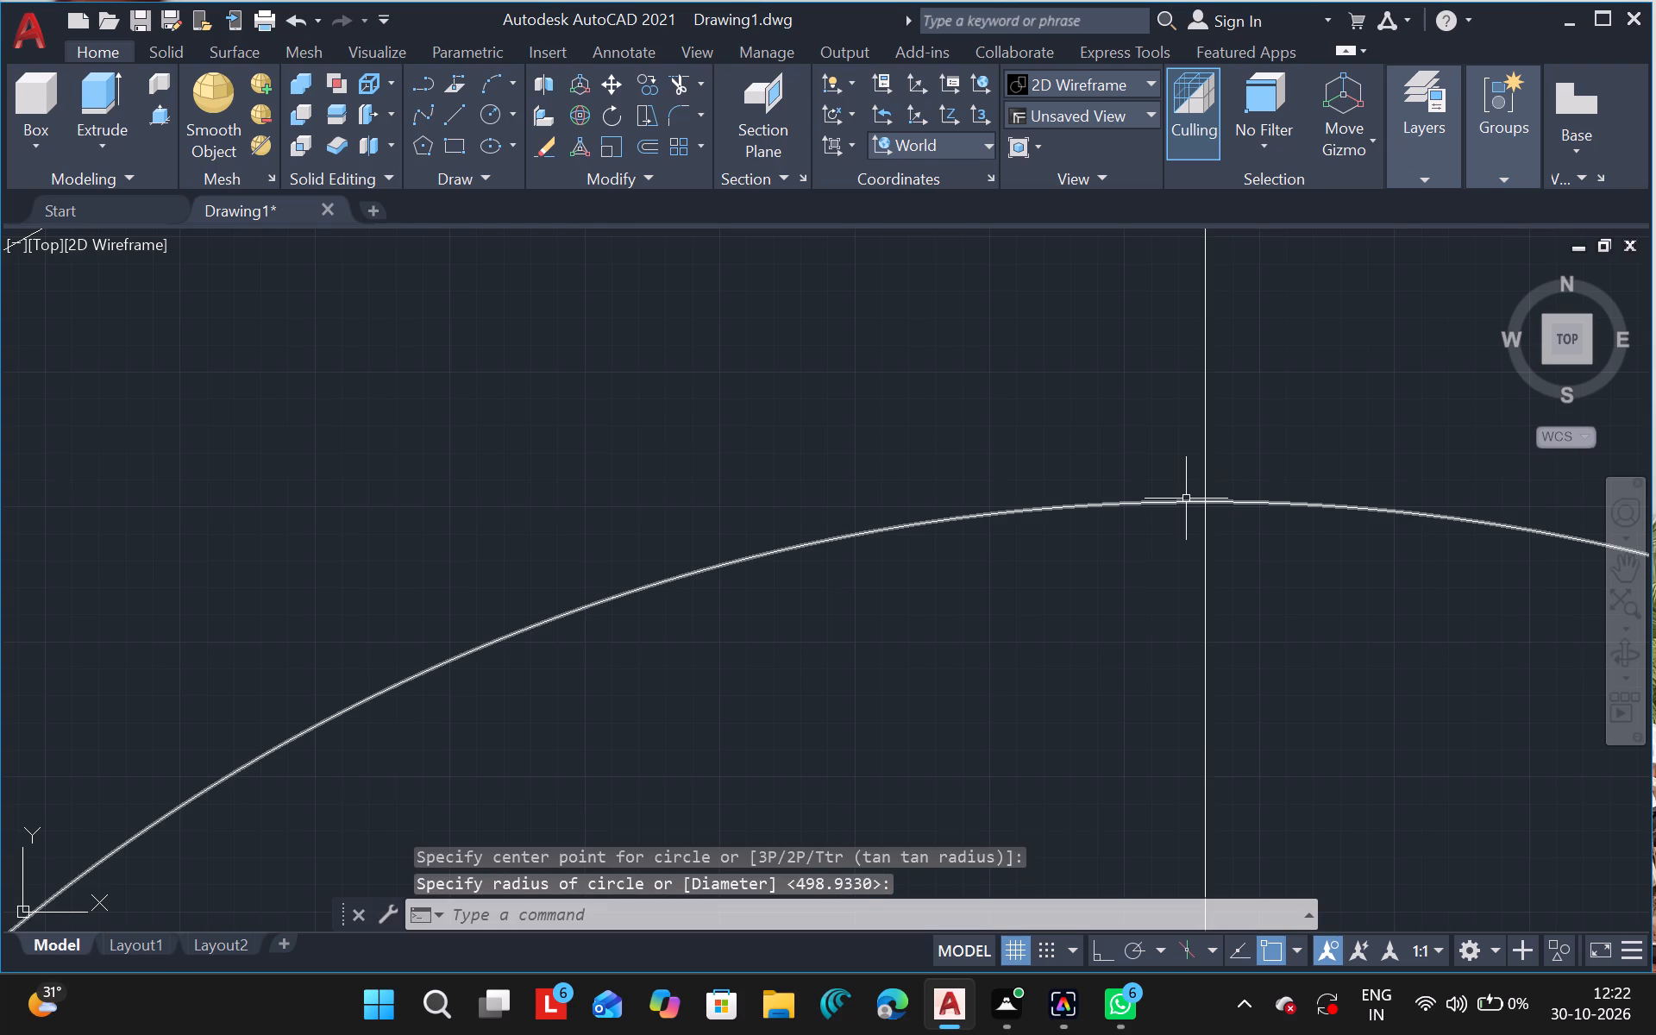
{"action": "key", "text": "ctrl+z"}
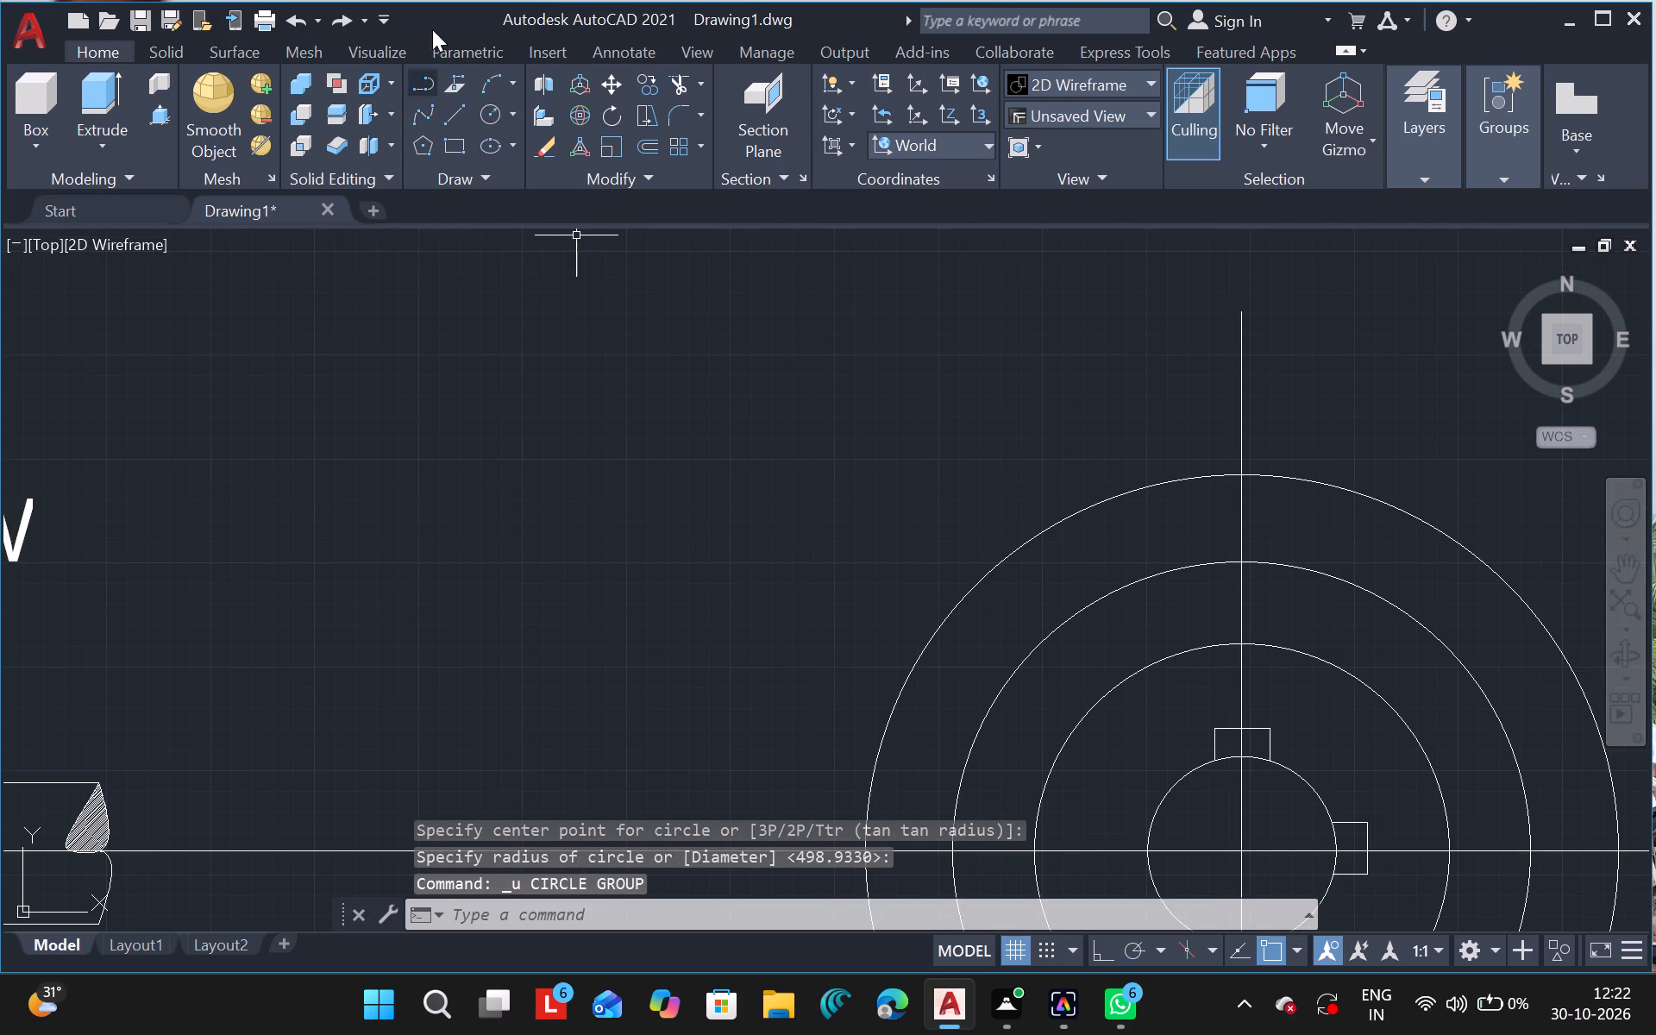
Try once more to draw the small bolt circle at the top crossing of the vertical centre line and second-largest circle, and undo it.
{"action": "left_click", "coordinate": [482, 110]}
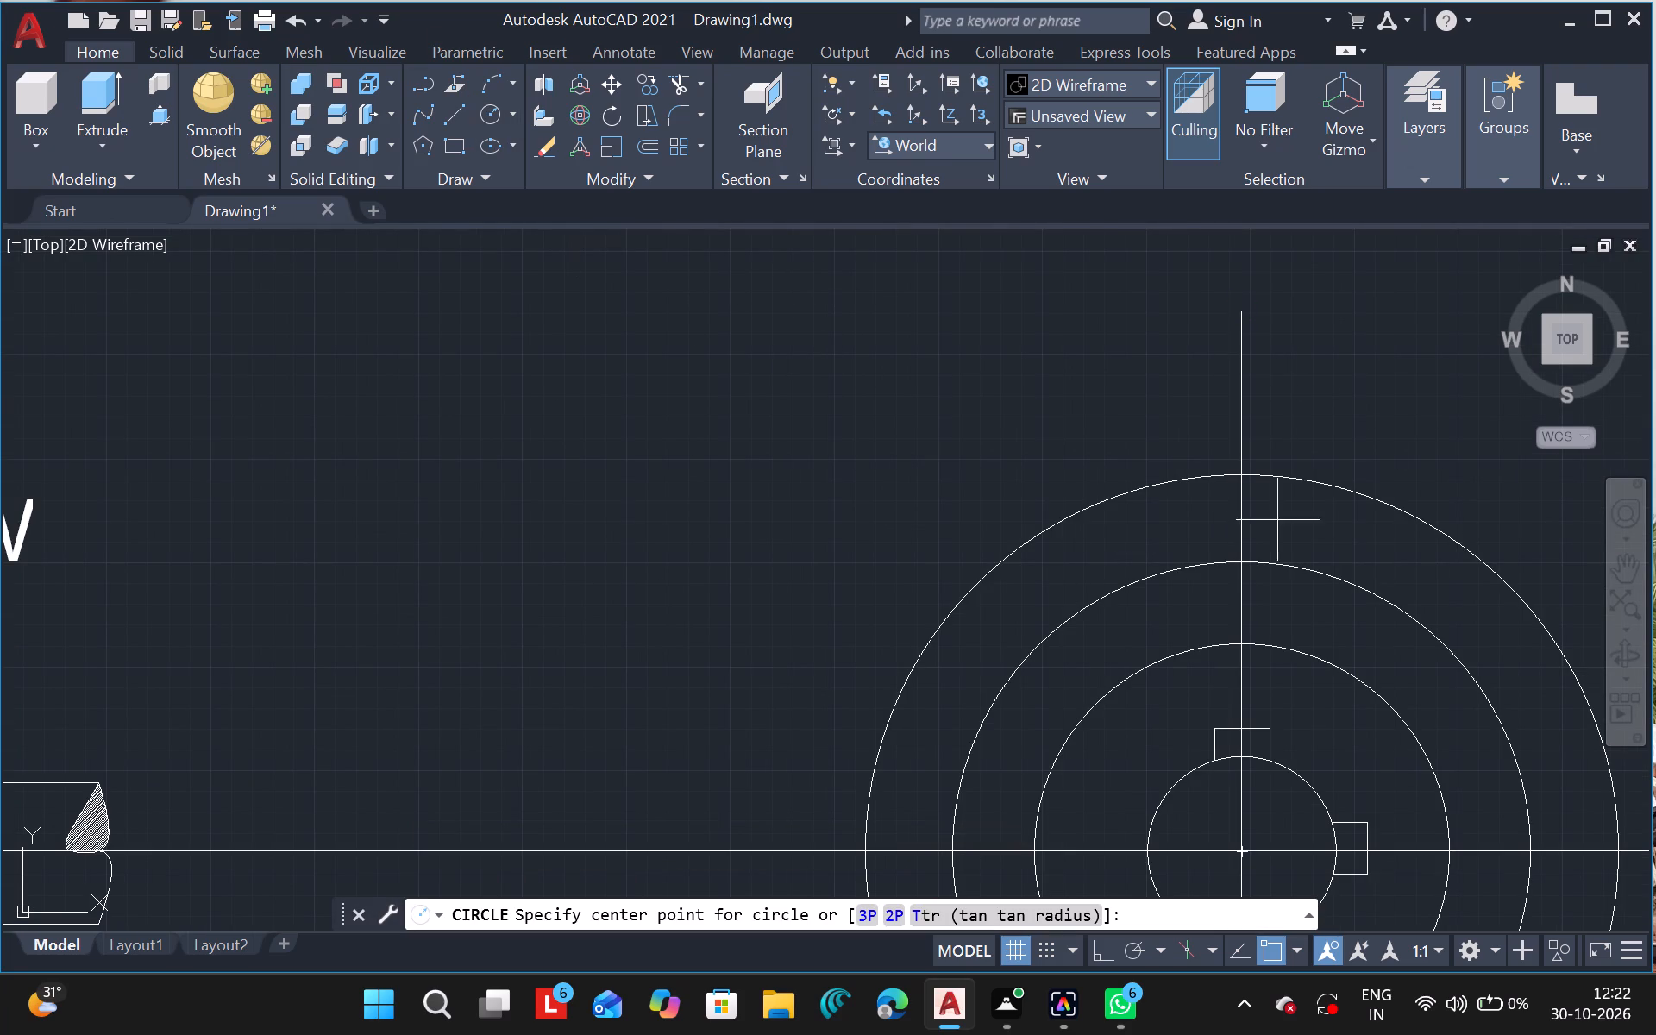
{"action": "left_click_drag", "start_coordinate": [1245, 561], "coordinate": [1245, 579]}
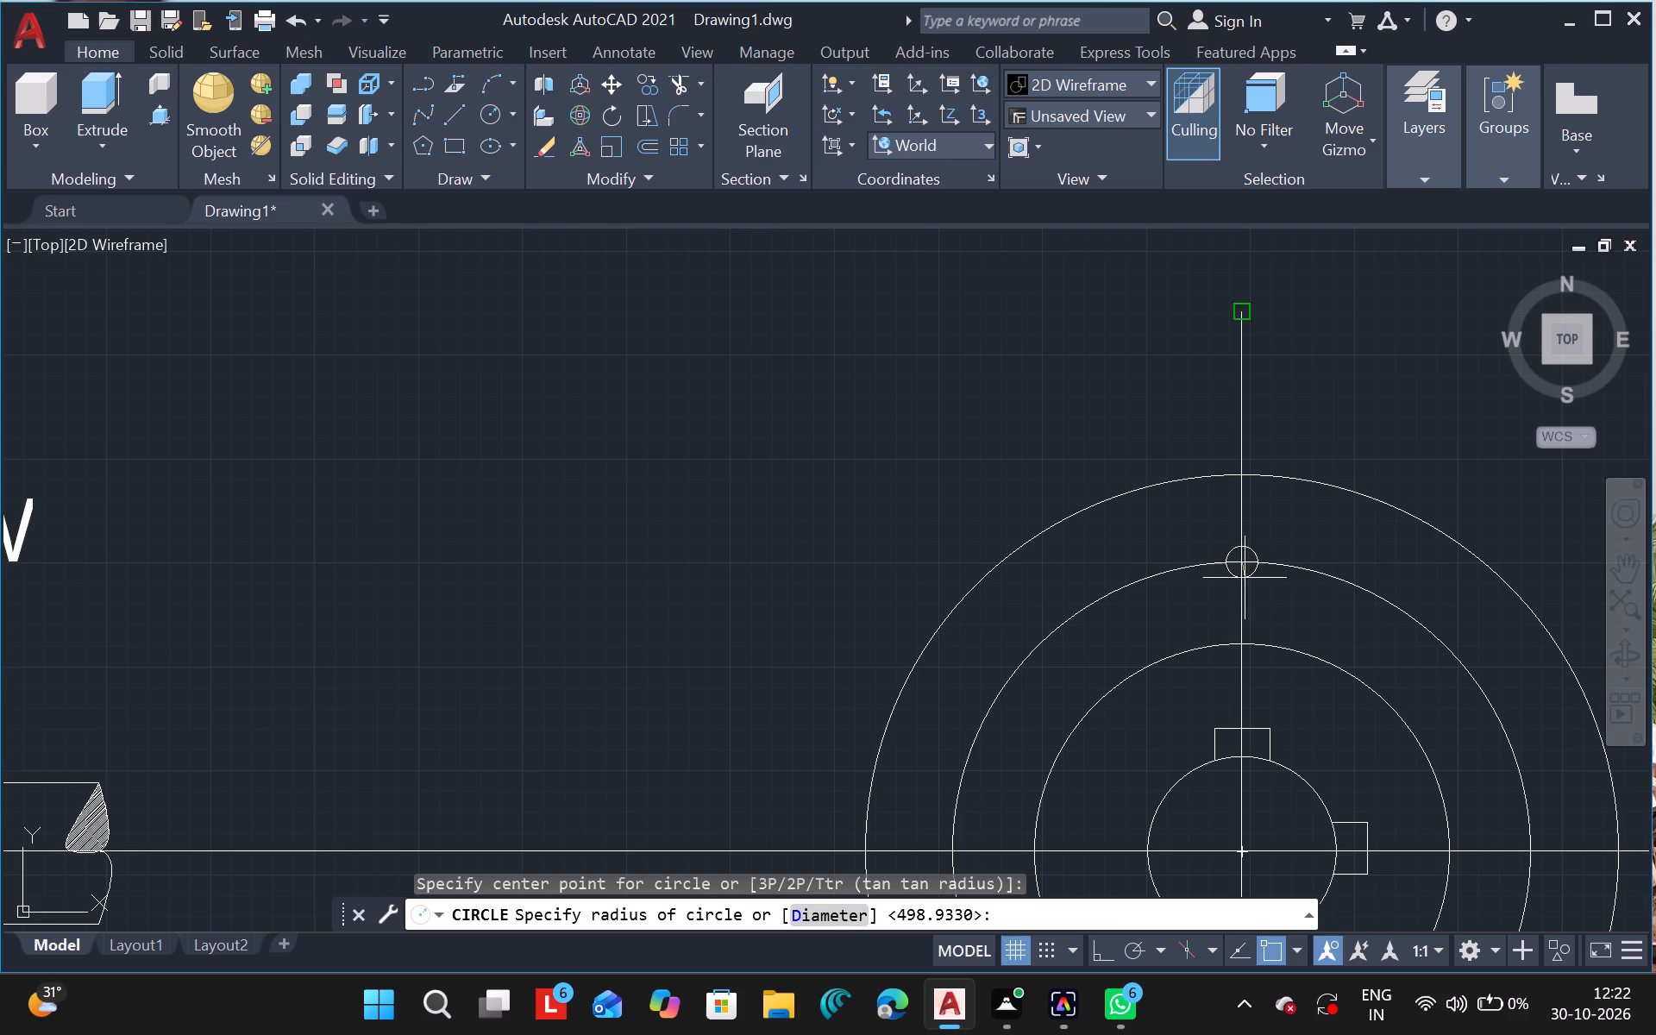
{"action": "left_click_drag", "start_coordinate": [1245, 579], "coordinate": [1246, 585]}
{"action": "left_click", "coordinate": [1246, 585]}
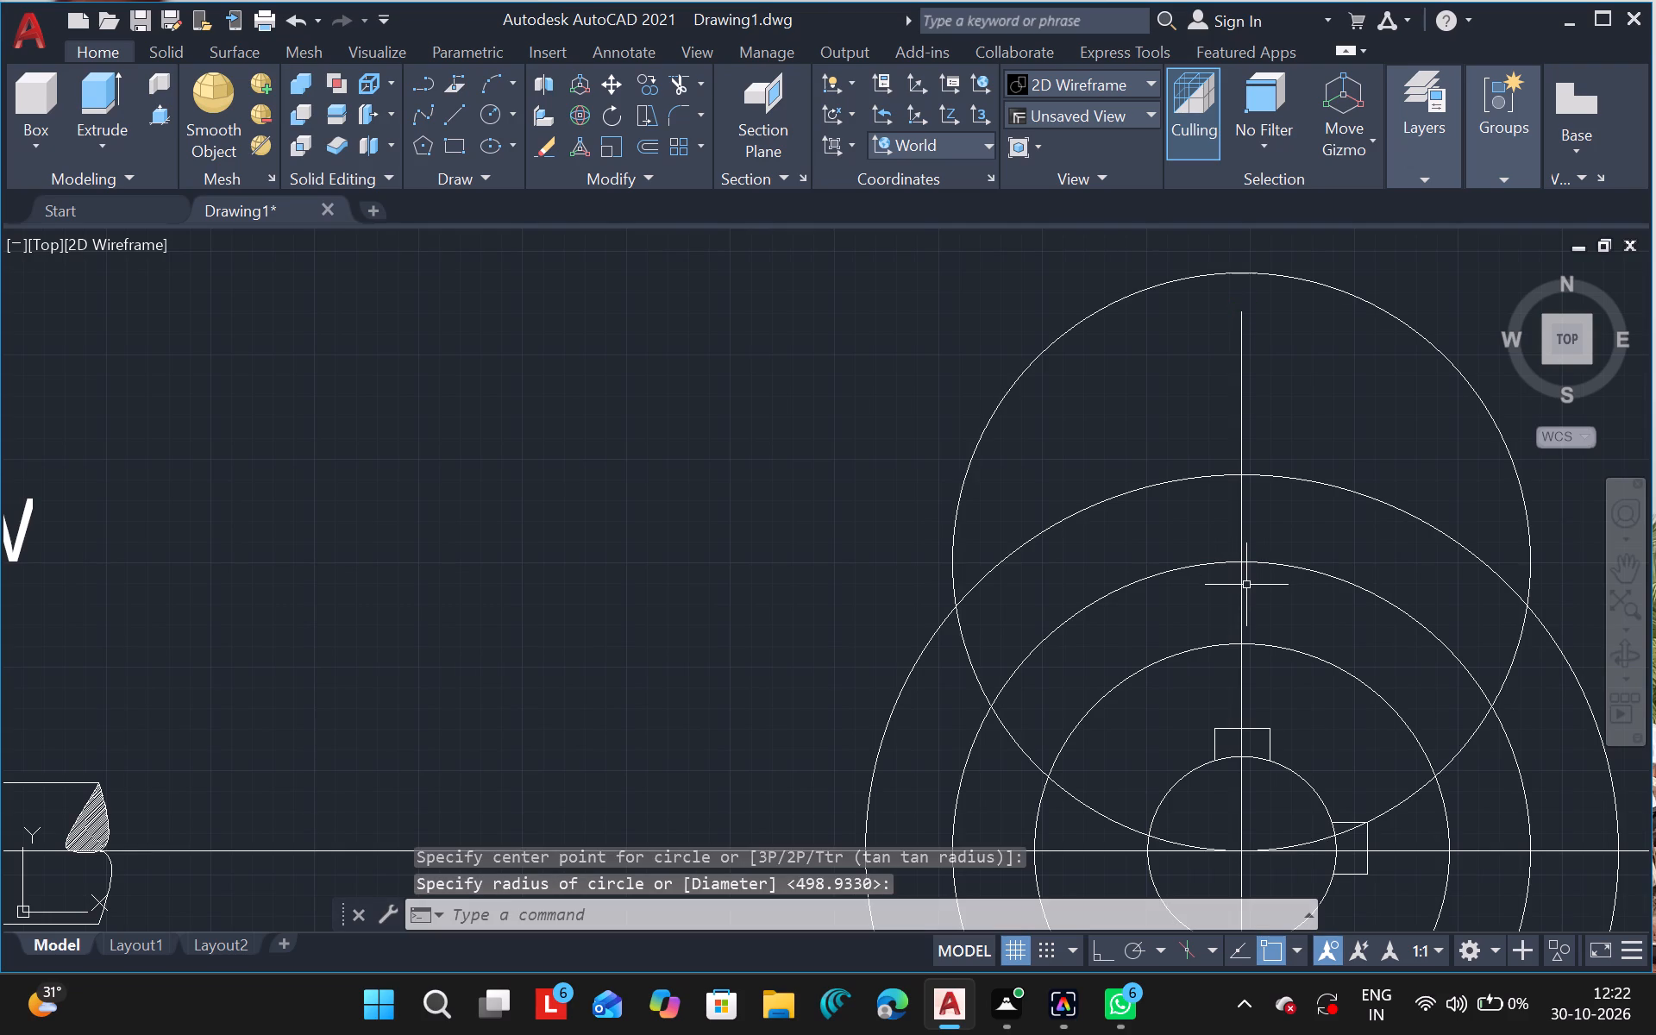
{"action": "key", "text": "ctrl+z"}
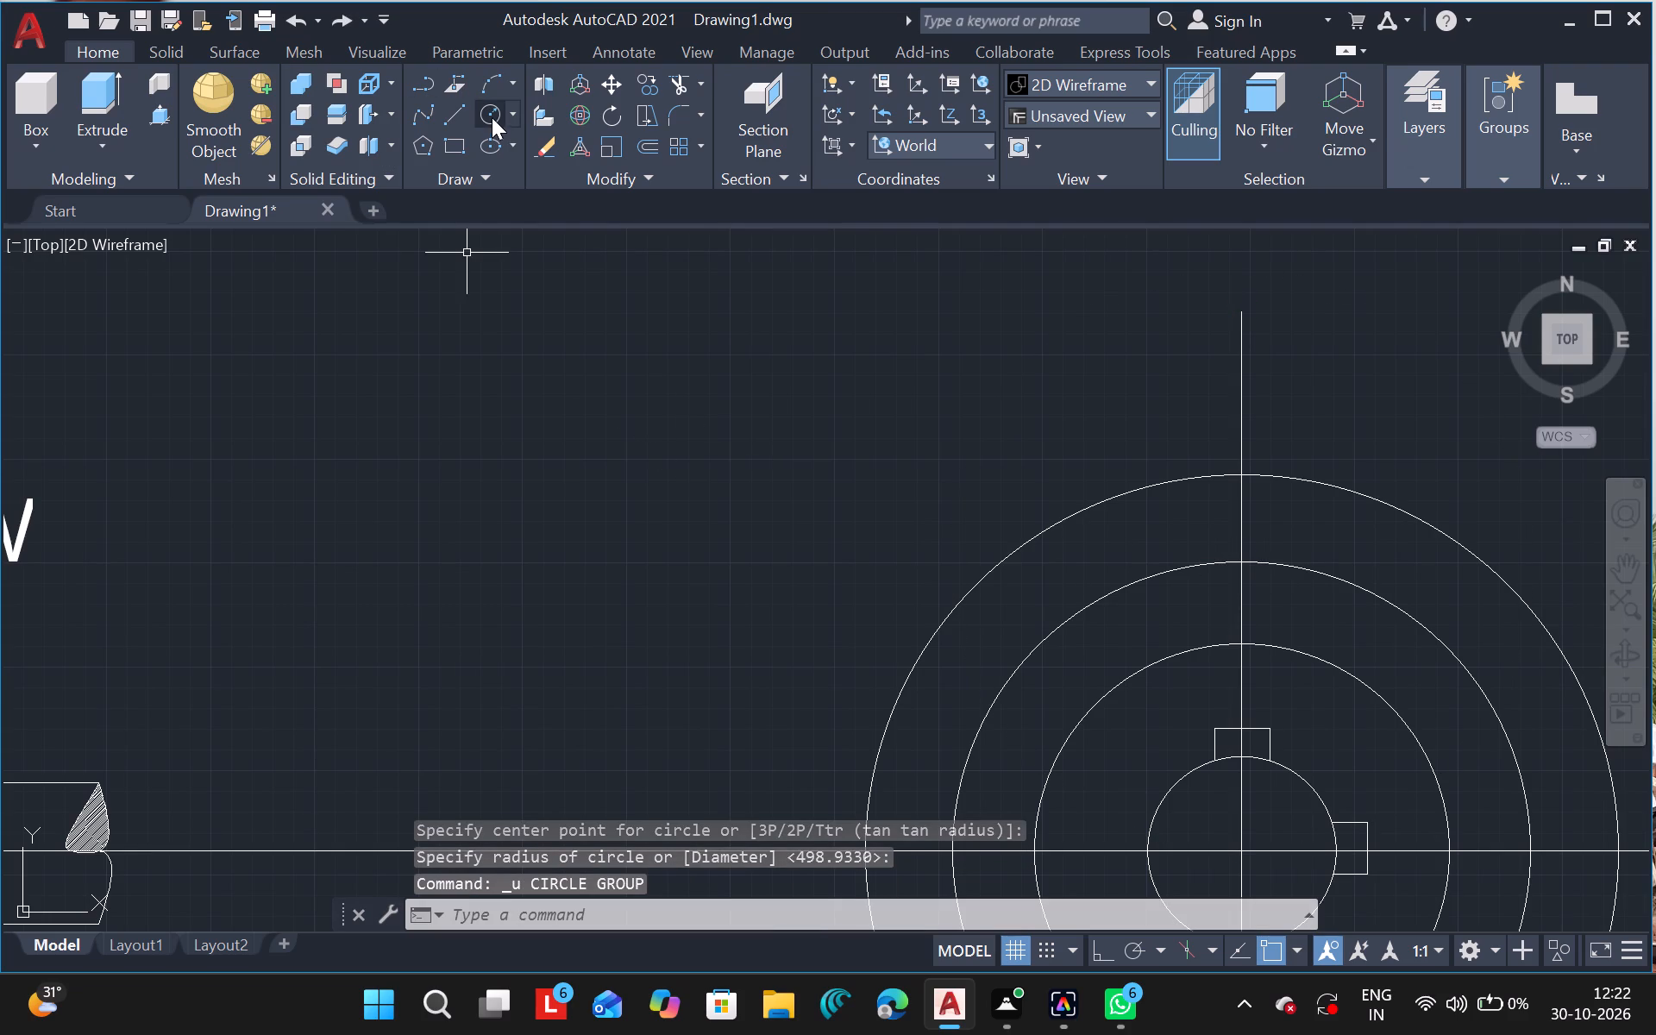
Draw a small bolt-sized circle in the empty space between the front view and the outermost circle.
{"action": "left_click", "coordinate": [492, 116]}
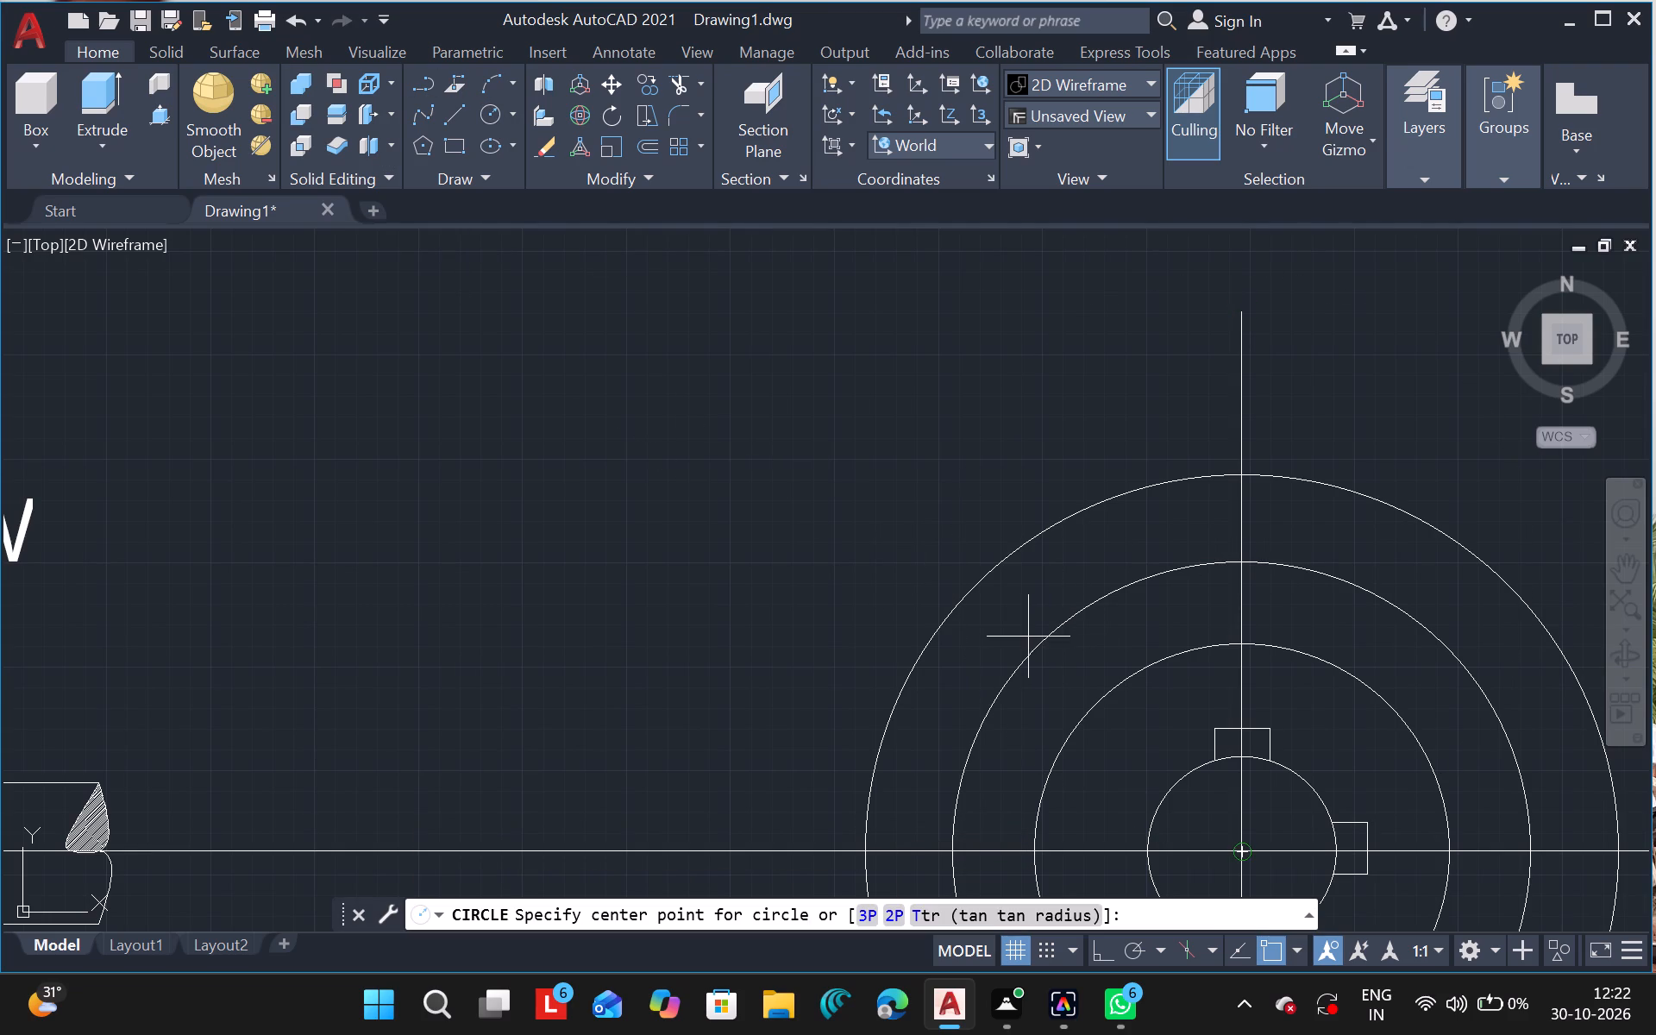
{"action": "left_click_drag", "start_coordinate": [837, 623], "coordinate": [844, 646]}
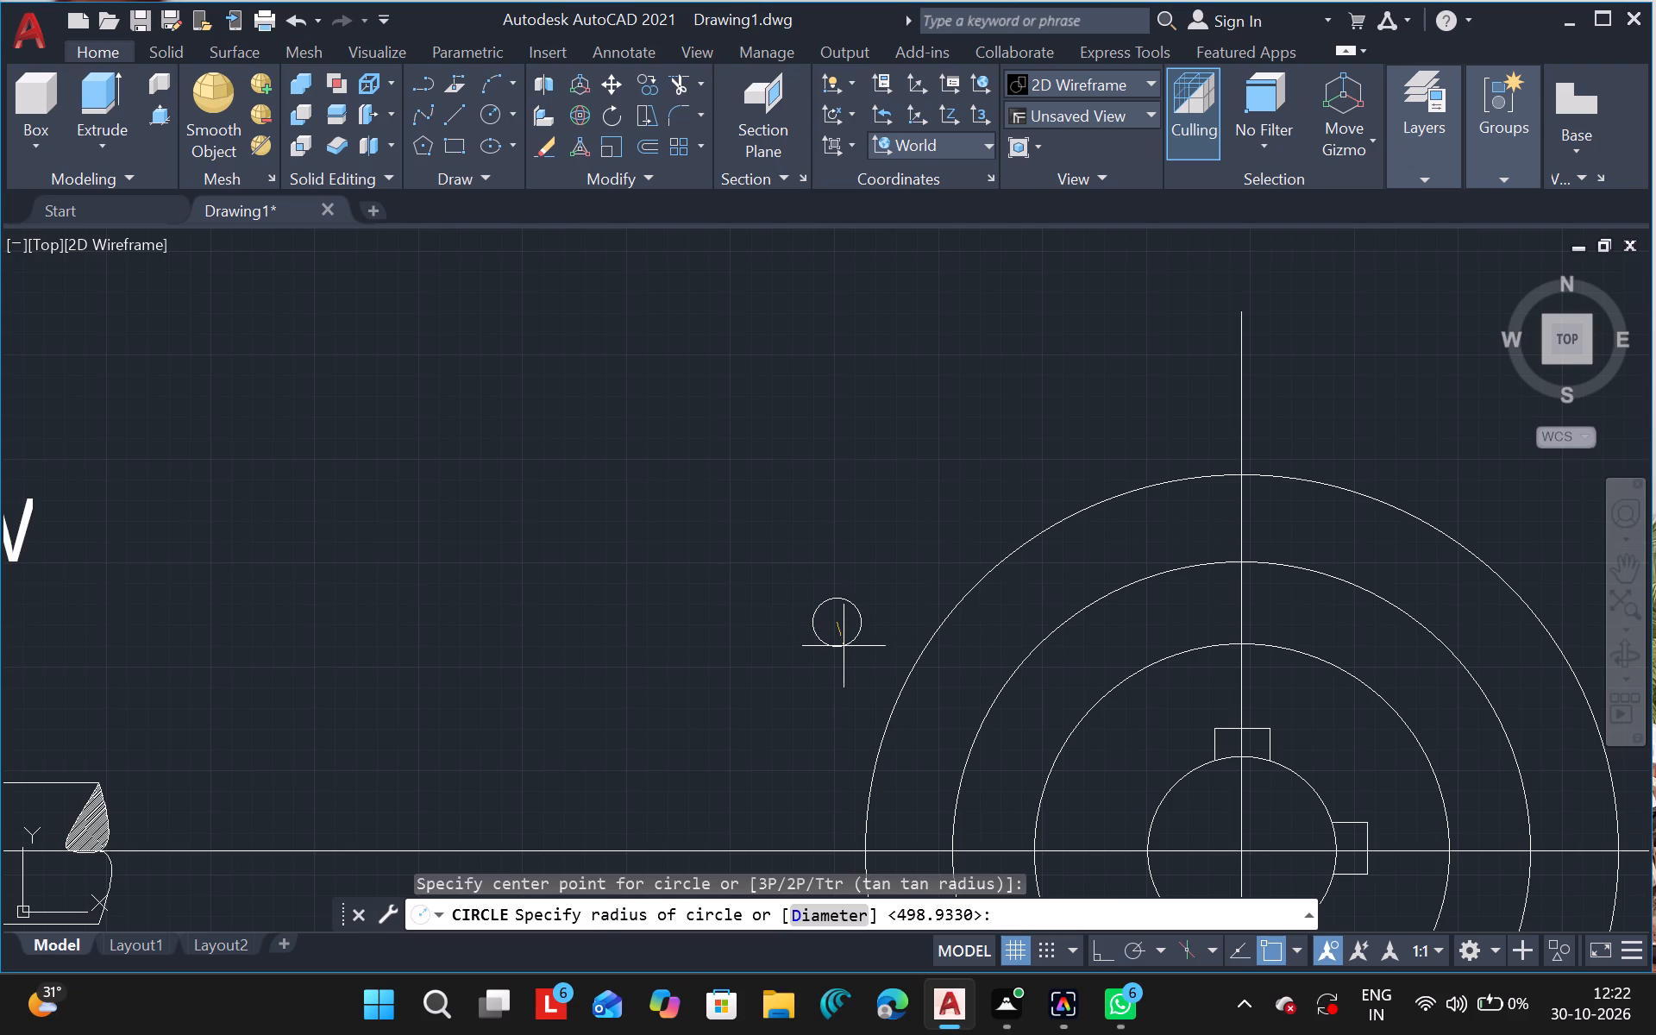
{"action": "left_click_drag", "start_coordinate": [844, 646], "coordinate": [745, 580]}
Copy the small circle into the side view, between the second- and third-largest circles just left of the vertical centre line's upper part.
{"action": "left_click_drag", "start_coordinate": [745, 580], "coordinate": [783, 699]}
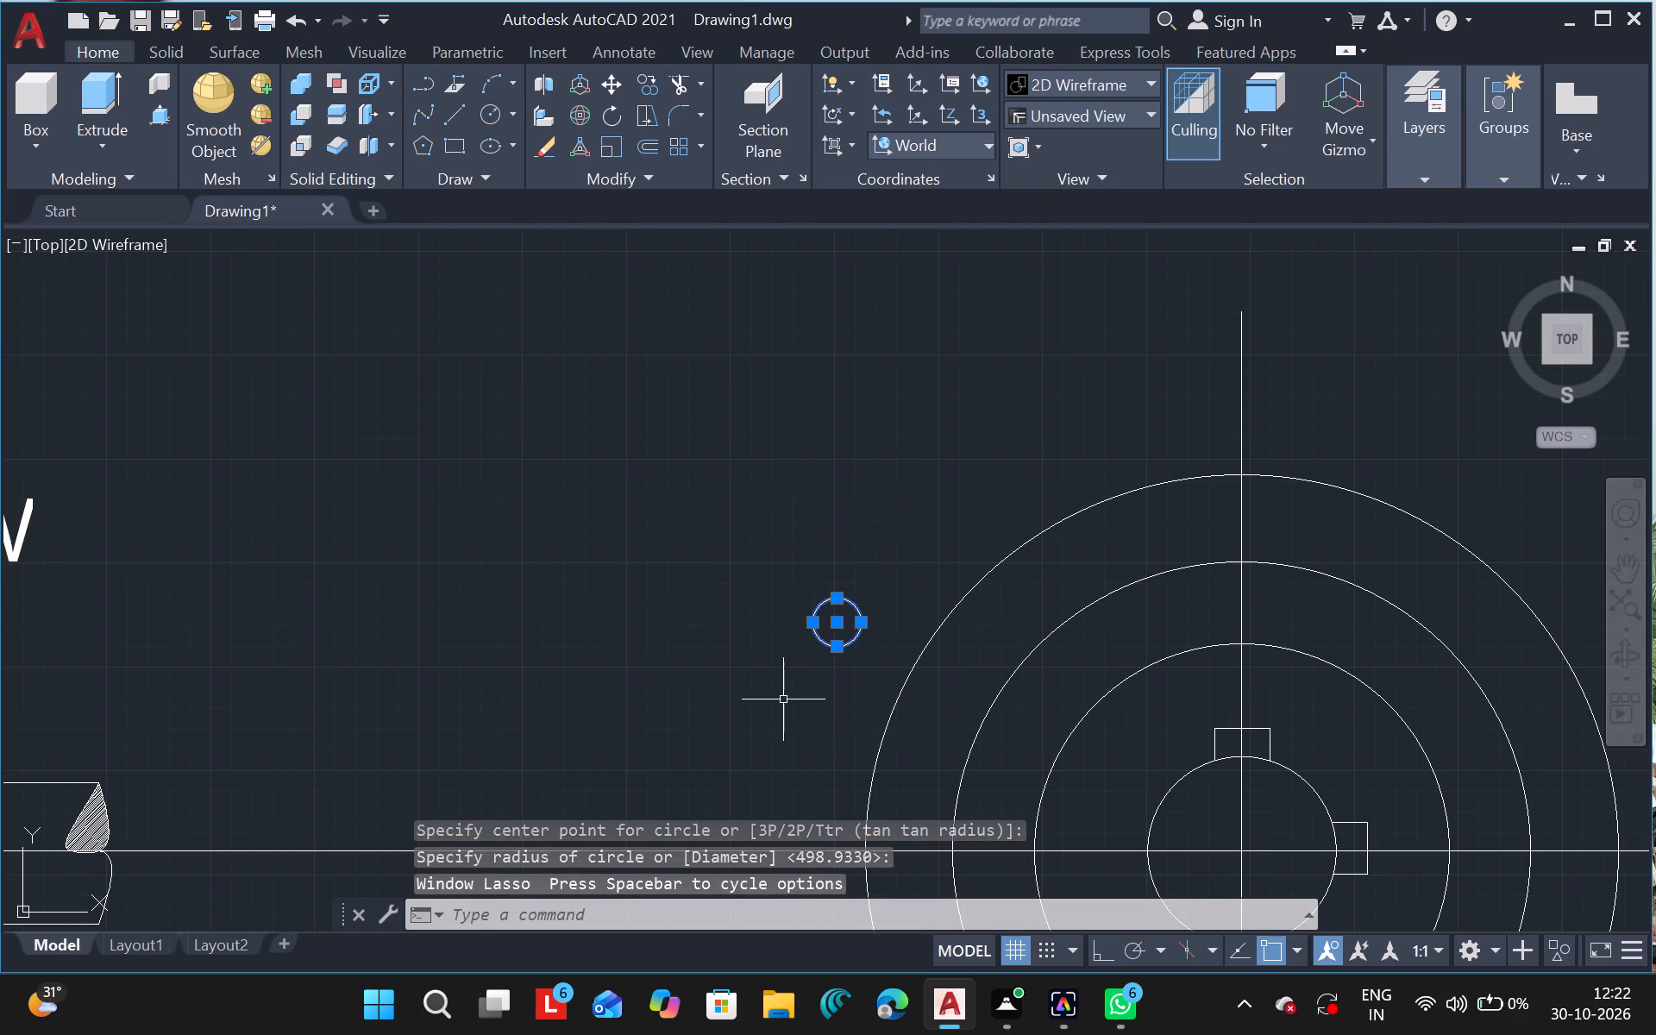
{"action": "type", "text": "CO"}
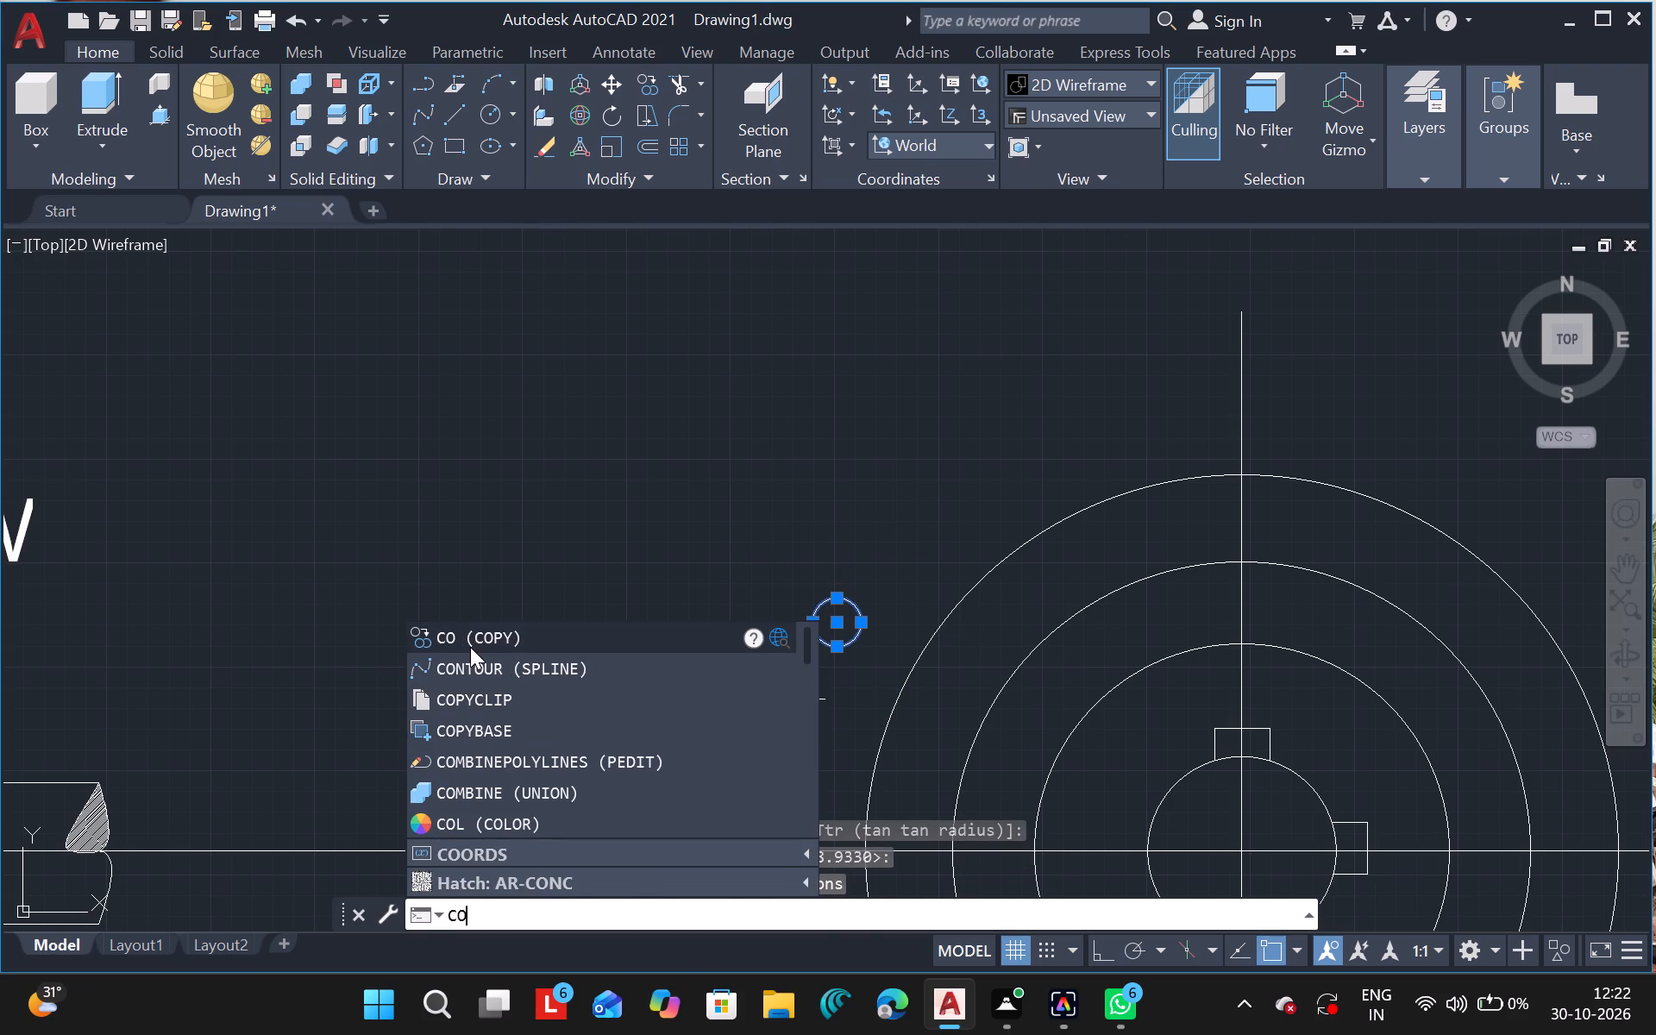
{"action": "left_click", "coordinate": [470, 647]}
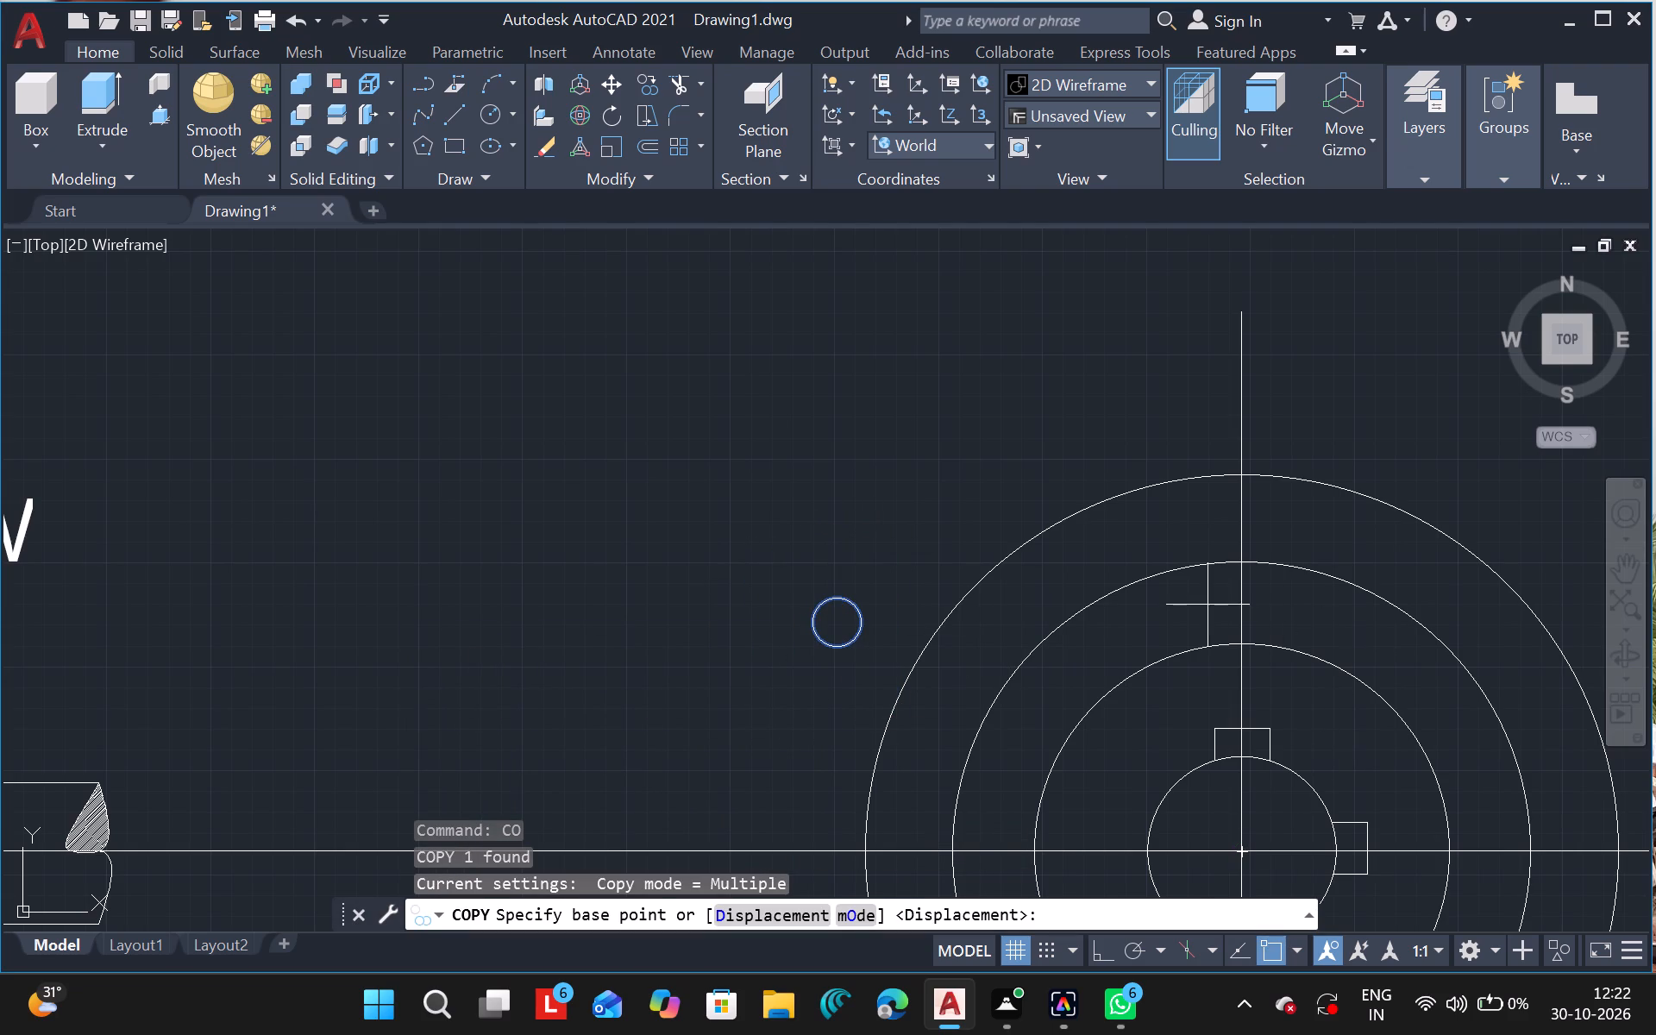
{"action": "left_click_drag", "start_coordinate": [1245, 565], "coordinate": [1386, 575]}
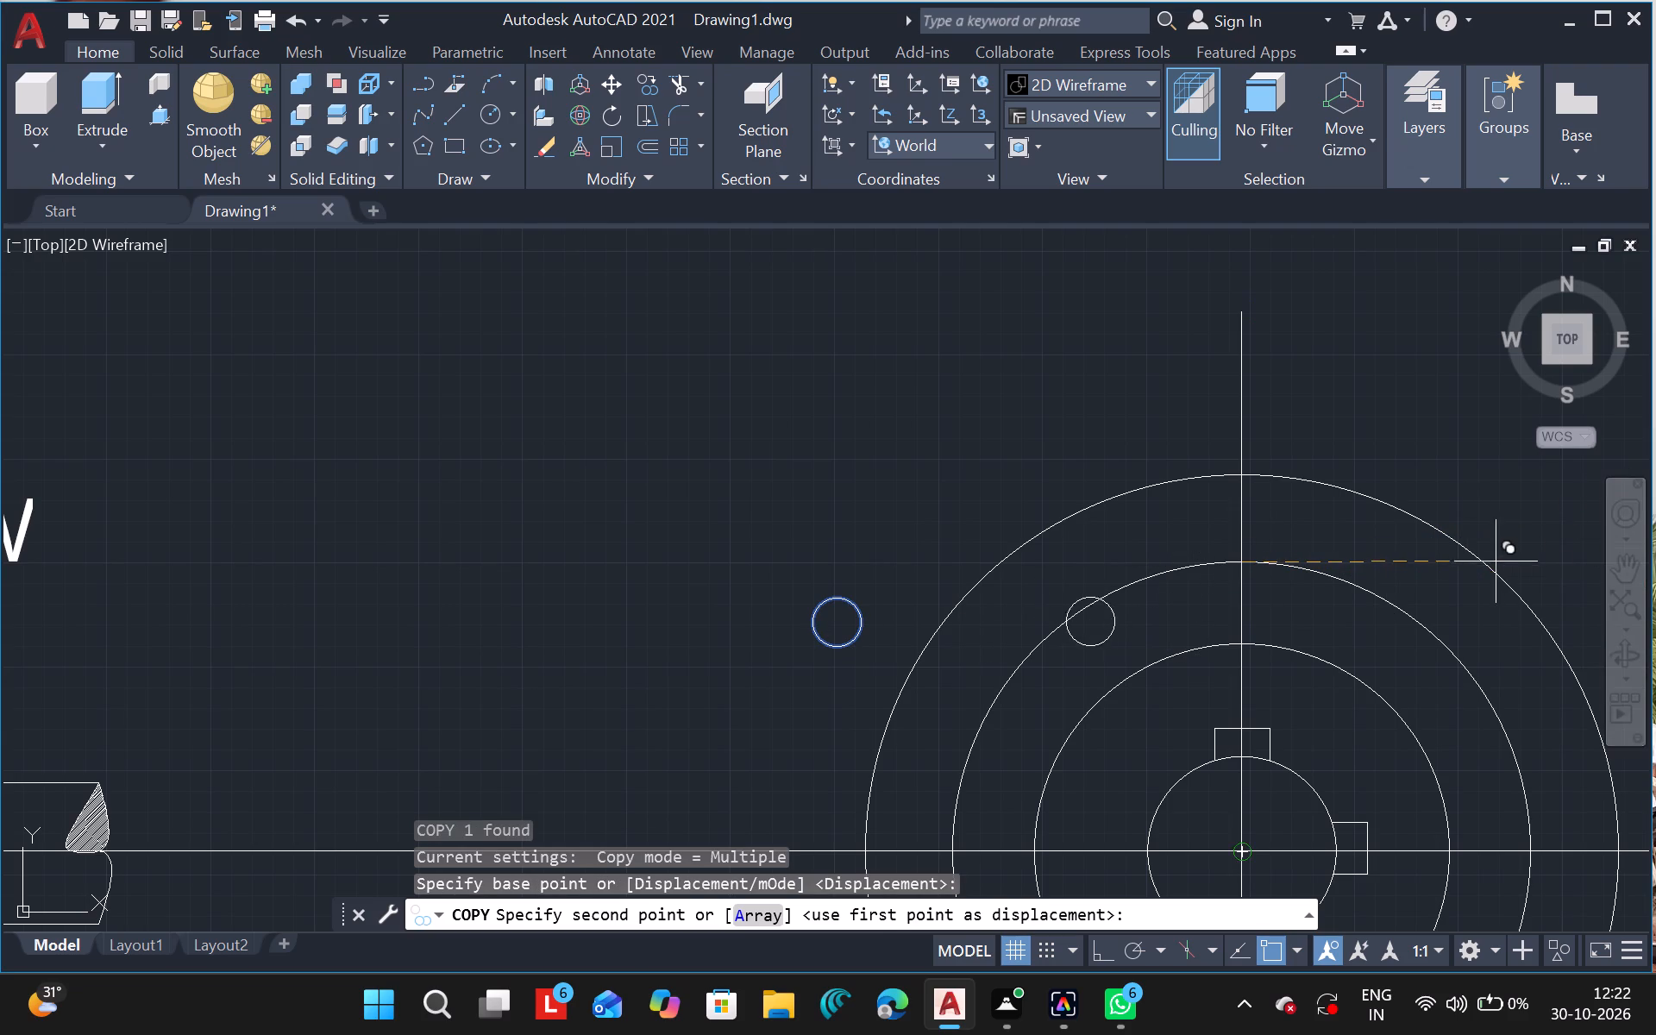
{"action": "left_click", "coordinate": [1539, 558]}
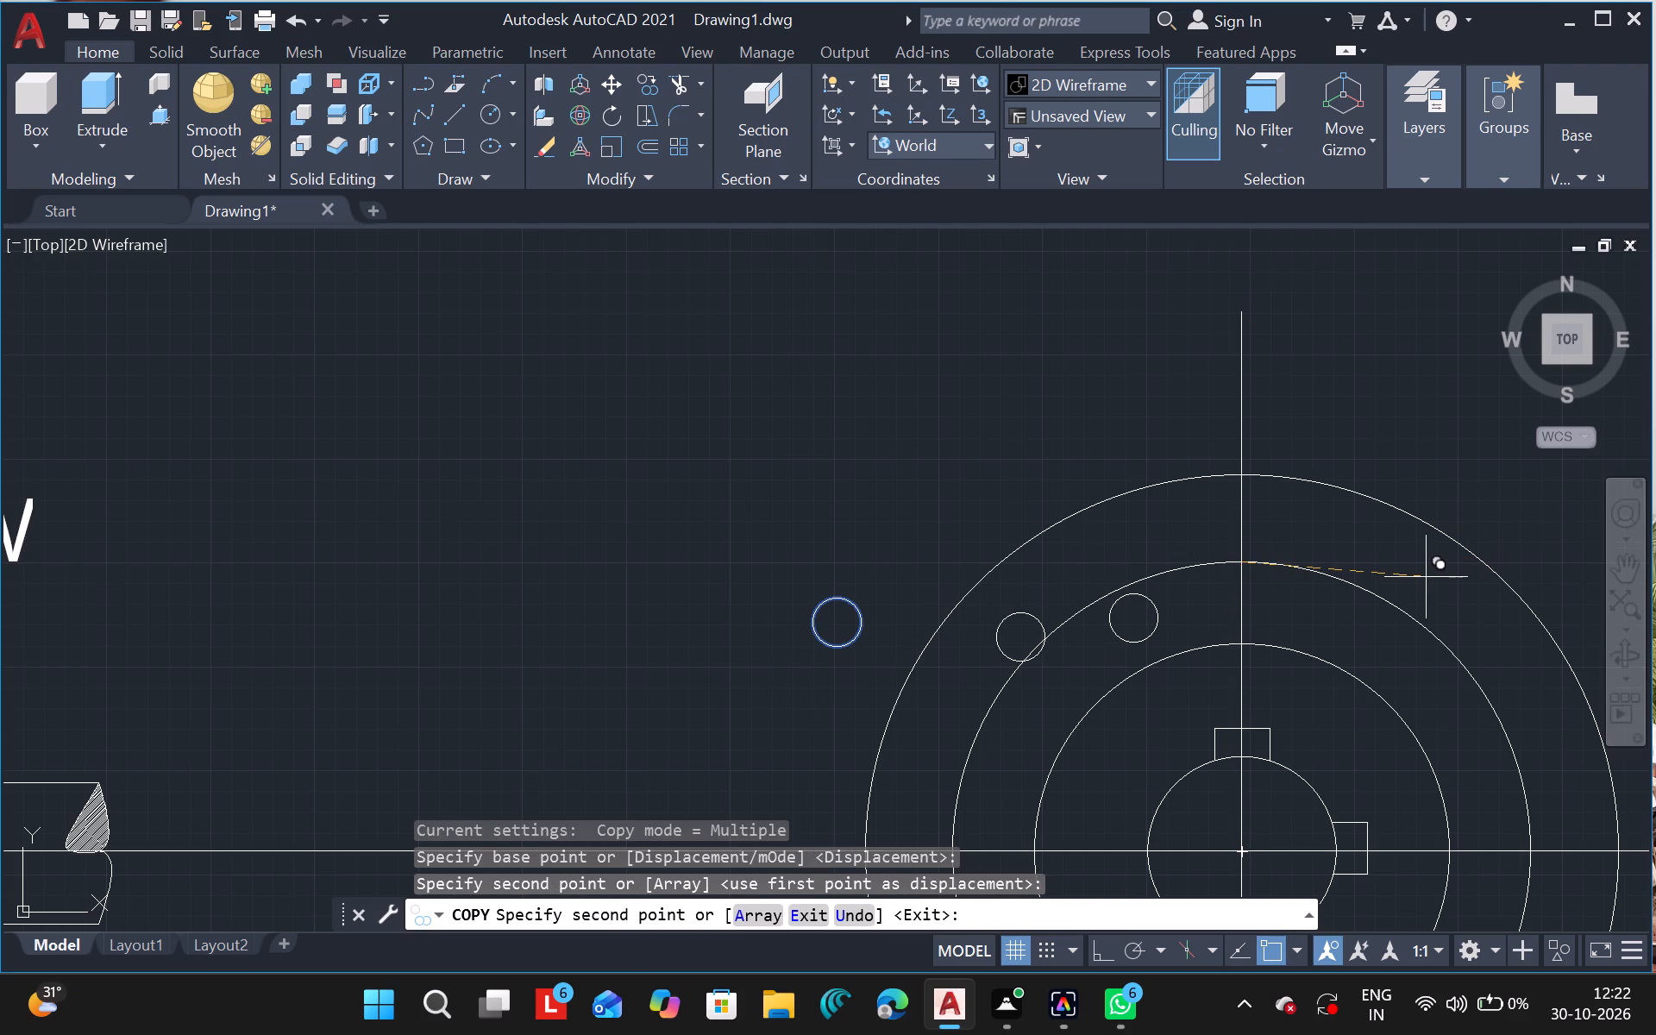
{"action": "key", "text": "Escape"}
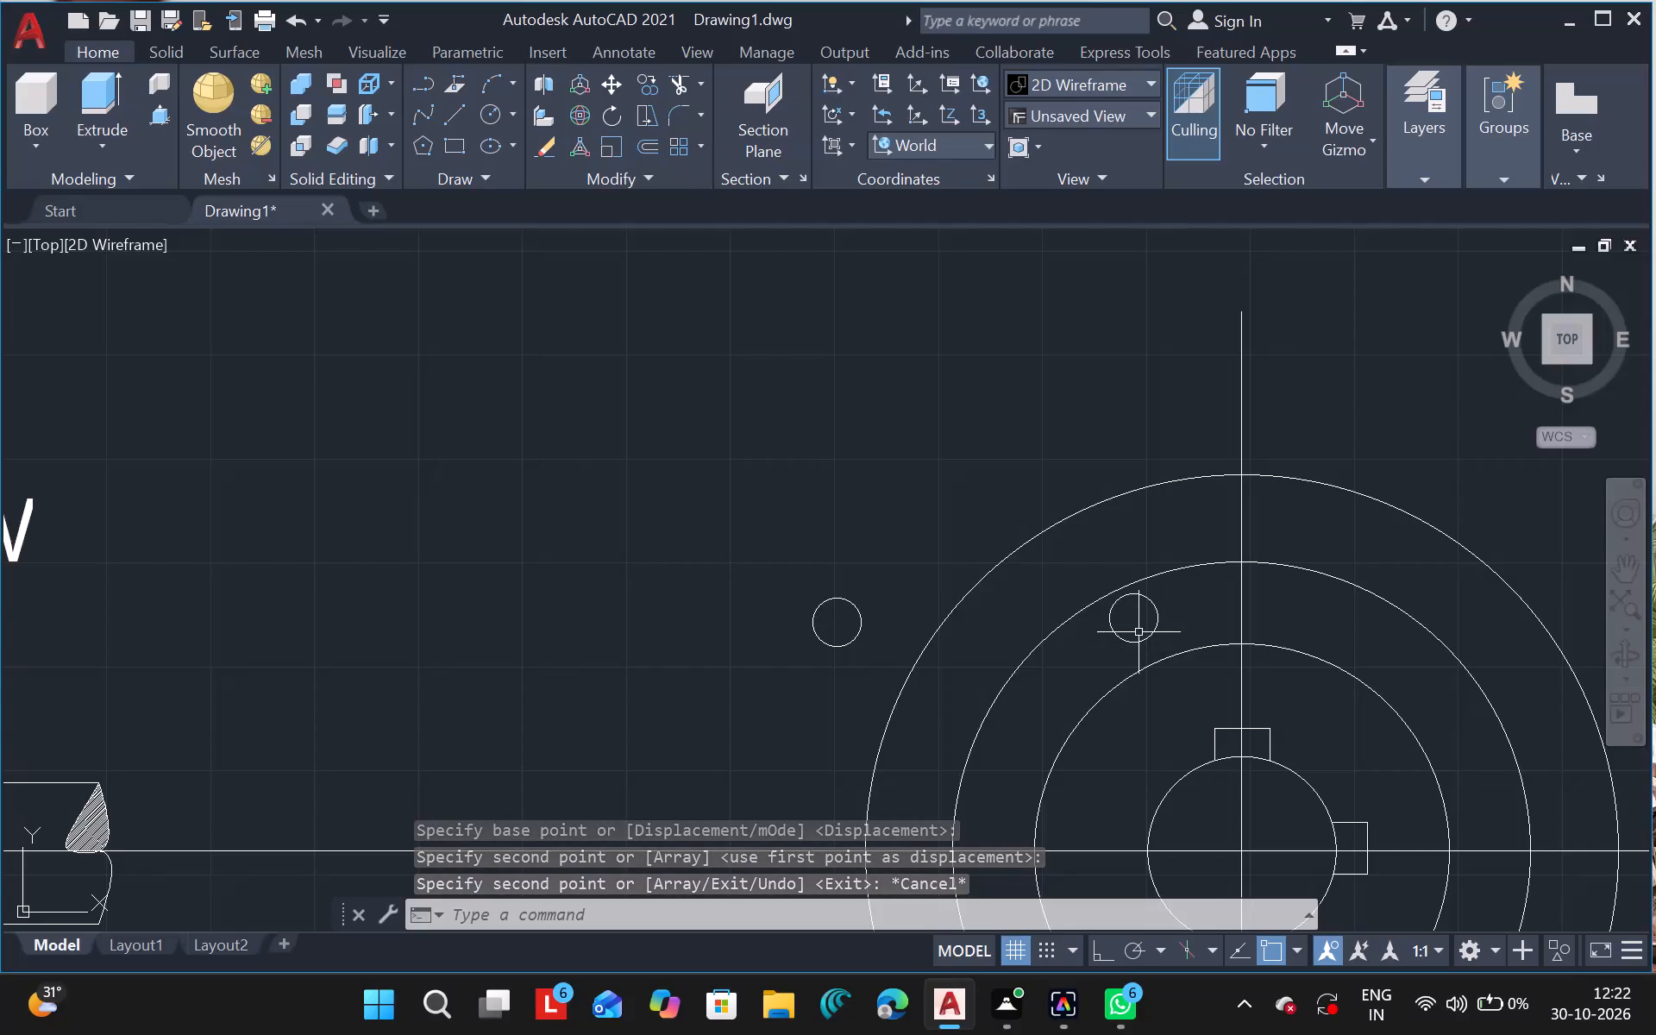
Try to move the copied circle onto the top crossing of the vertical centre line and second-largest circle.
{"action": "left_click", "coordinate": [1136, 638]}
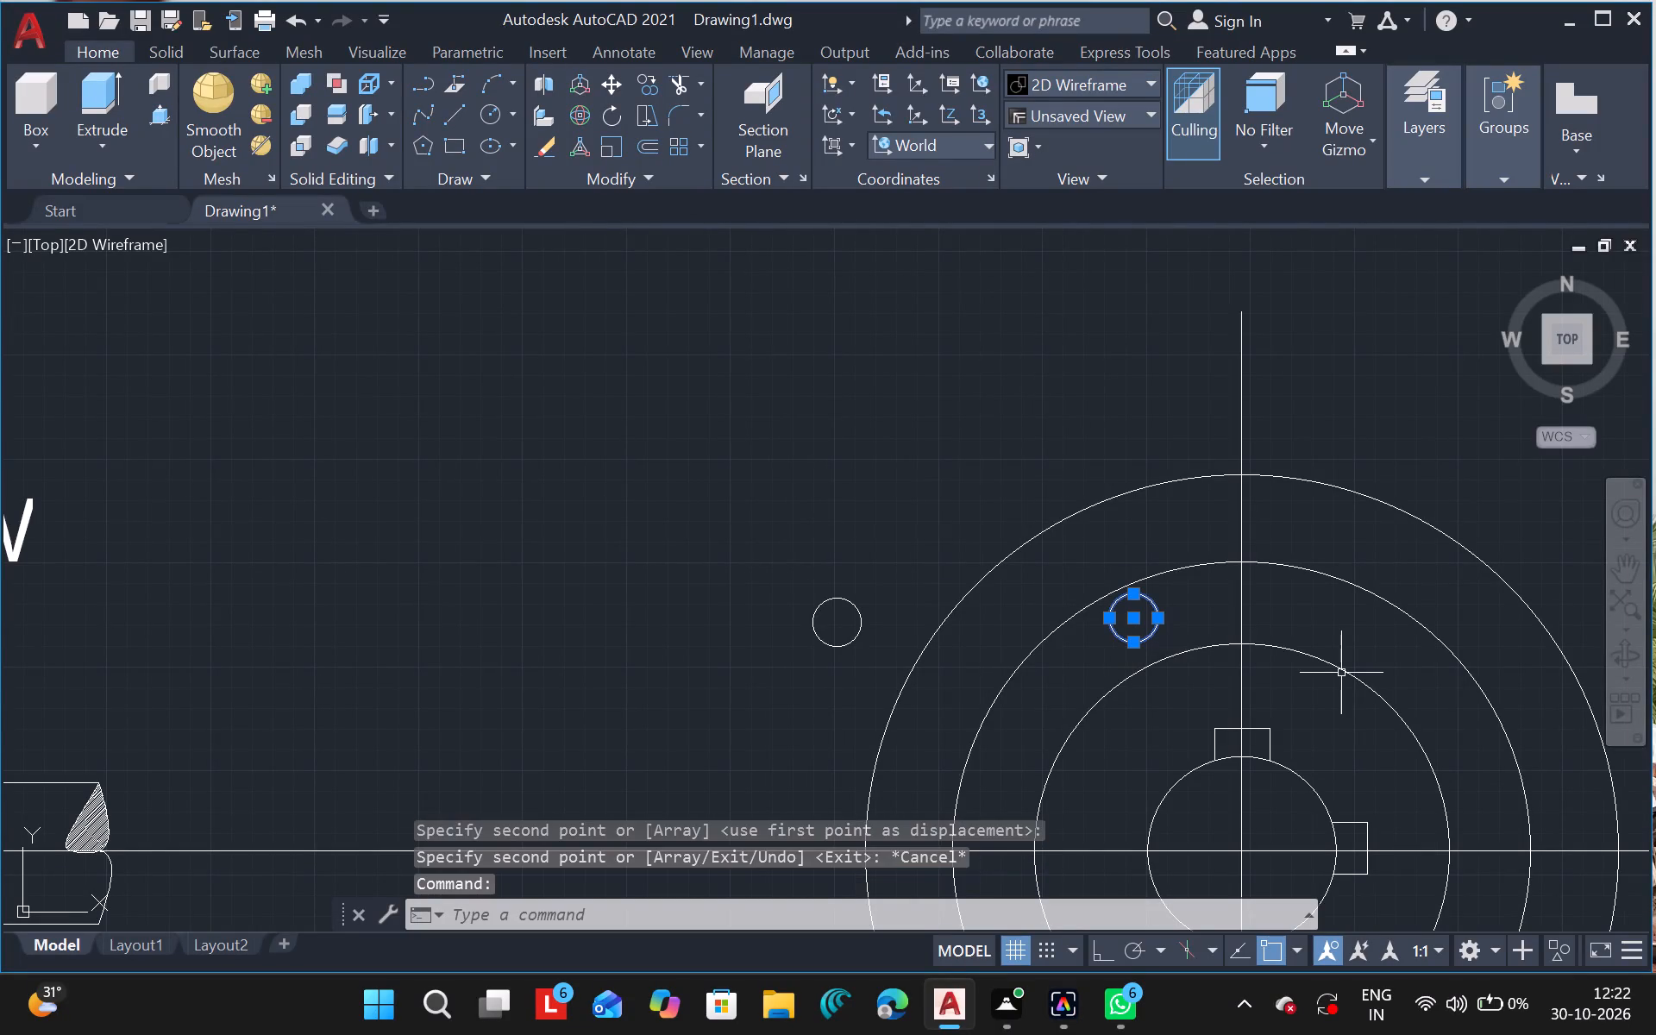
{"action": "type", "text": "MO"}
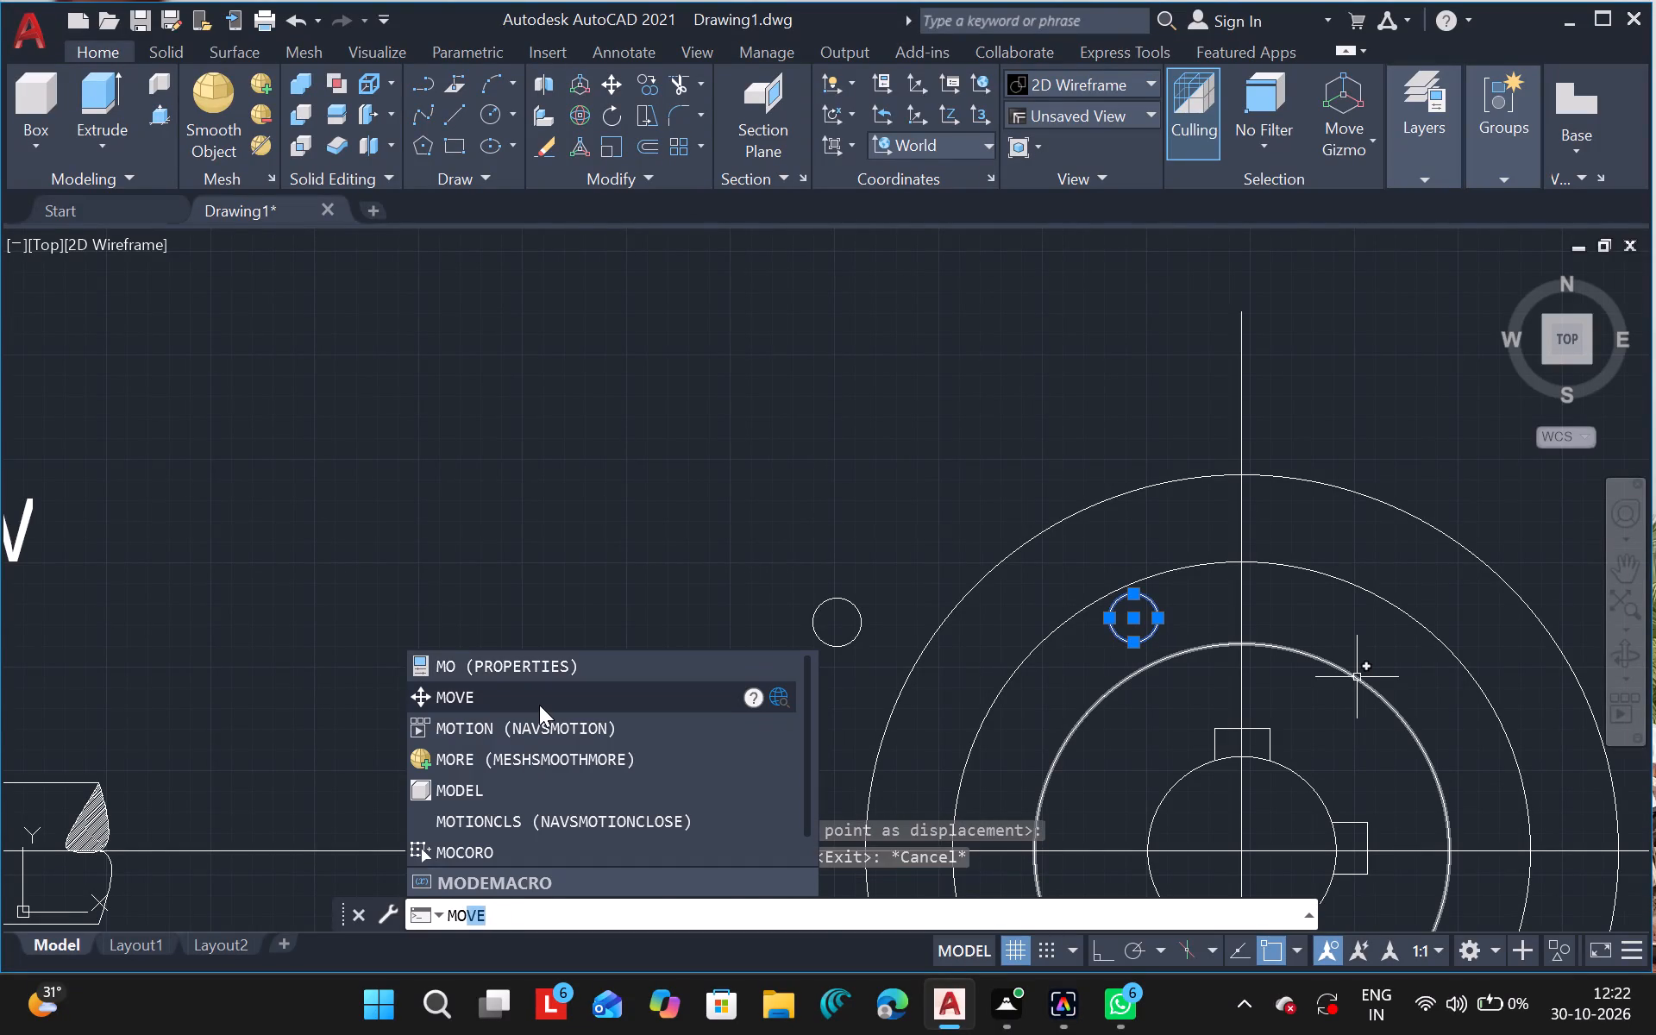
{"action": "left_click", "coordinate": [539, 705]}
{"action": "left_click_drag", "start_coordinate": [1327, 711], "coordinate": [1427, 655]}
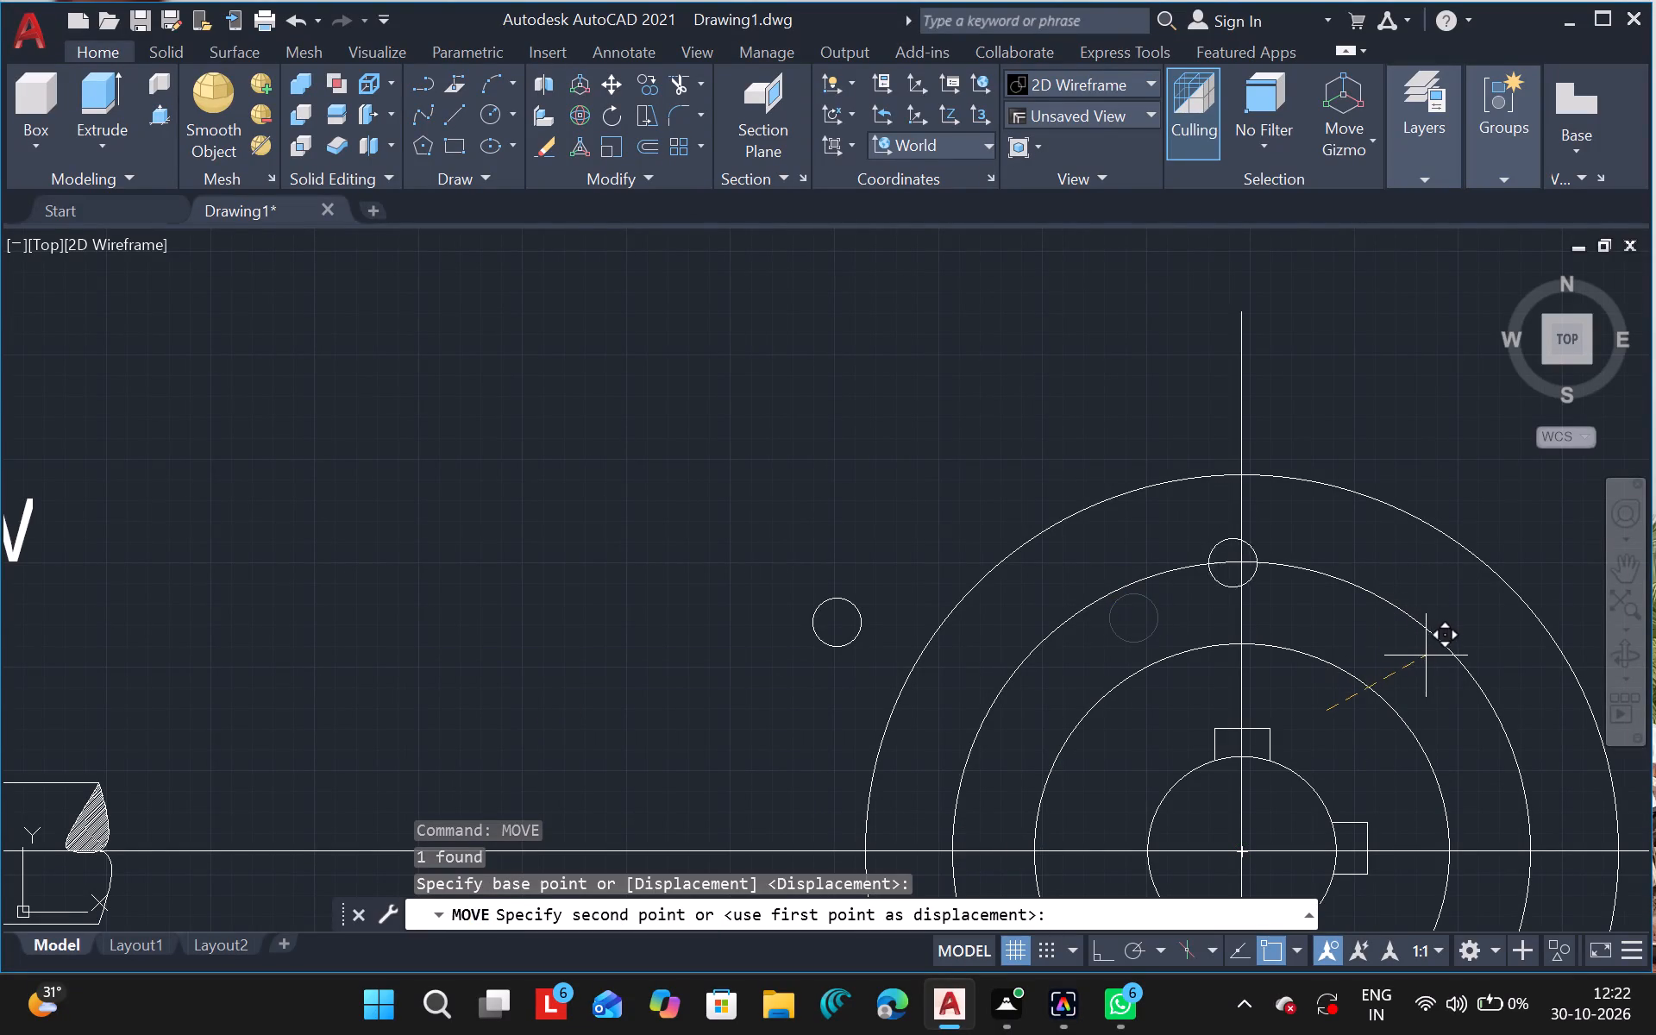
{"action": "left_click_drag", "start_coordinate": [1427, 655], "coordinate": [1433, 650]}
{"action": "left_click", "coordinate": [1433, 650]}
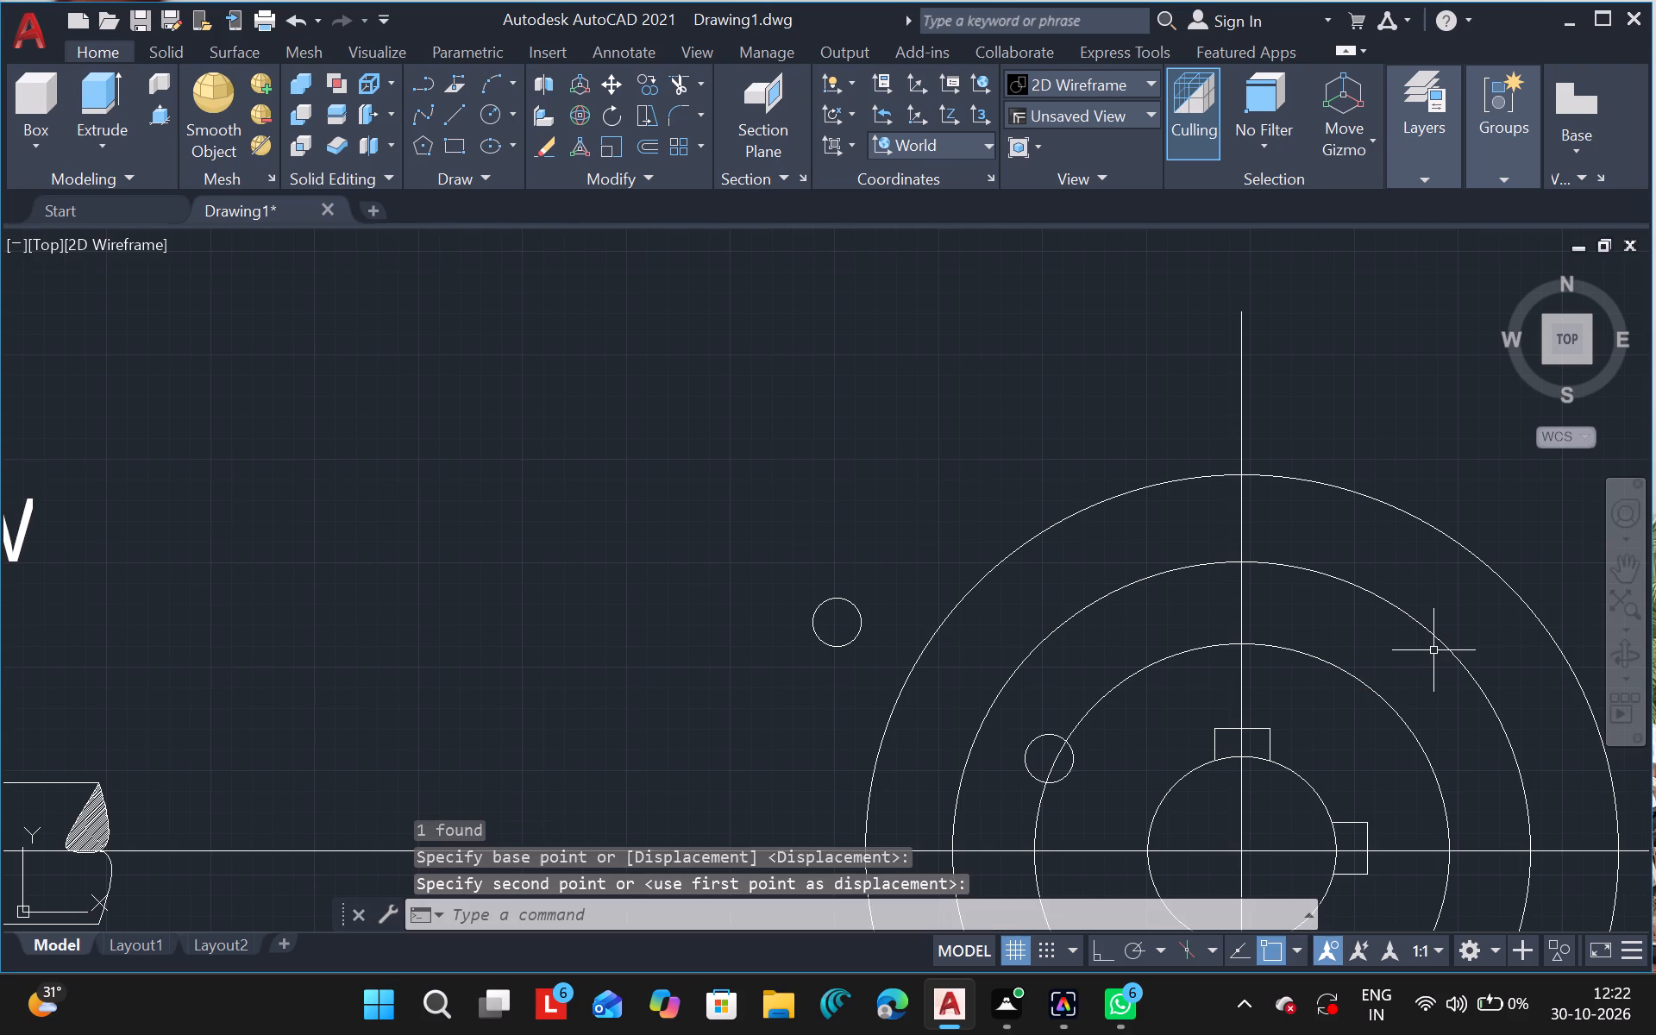
Move the copied small circle from the third-largest circle's left side to the vertical centre line's top crossing with the second-largest circle.
{"action": "left_click", "coordinate": [1056, 778]}
{"action": "type", "text": "MO"}
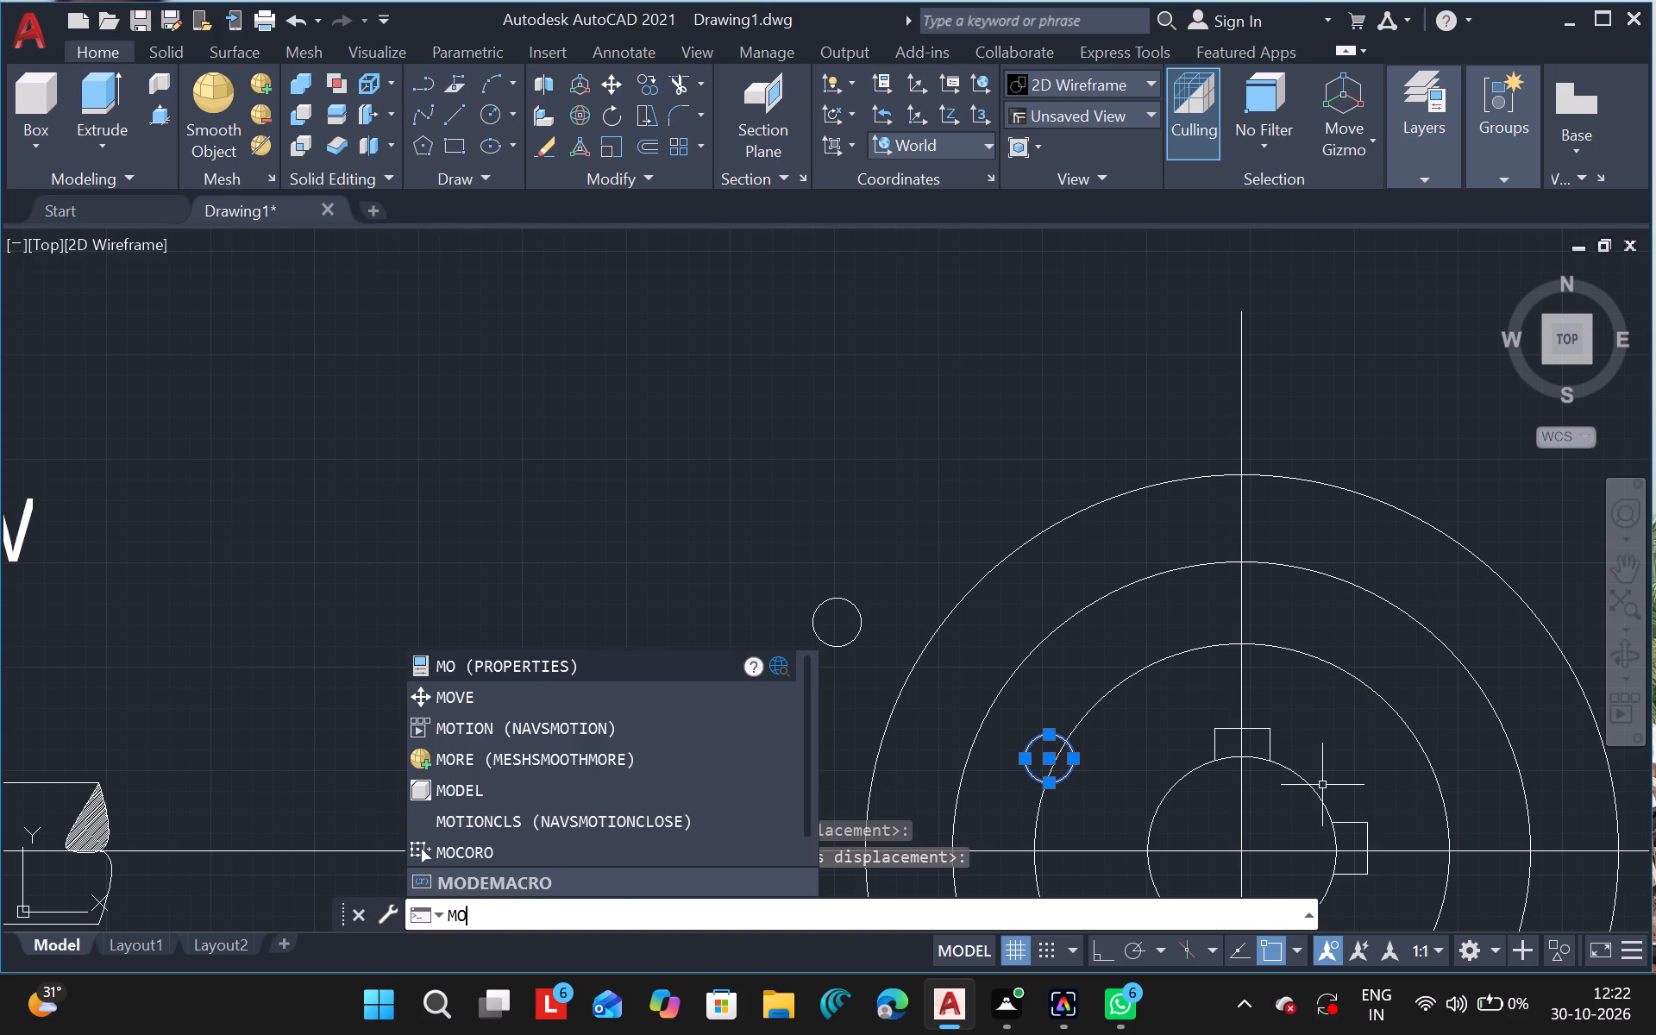
{"action": "left_click", "coordinate": [686, 693]}
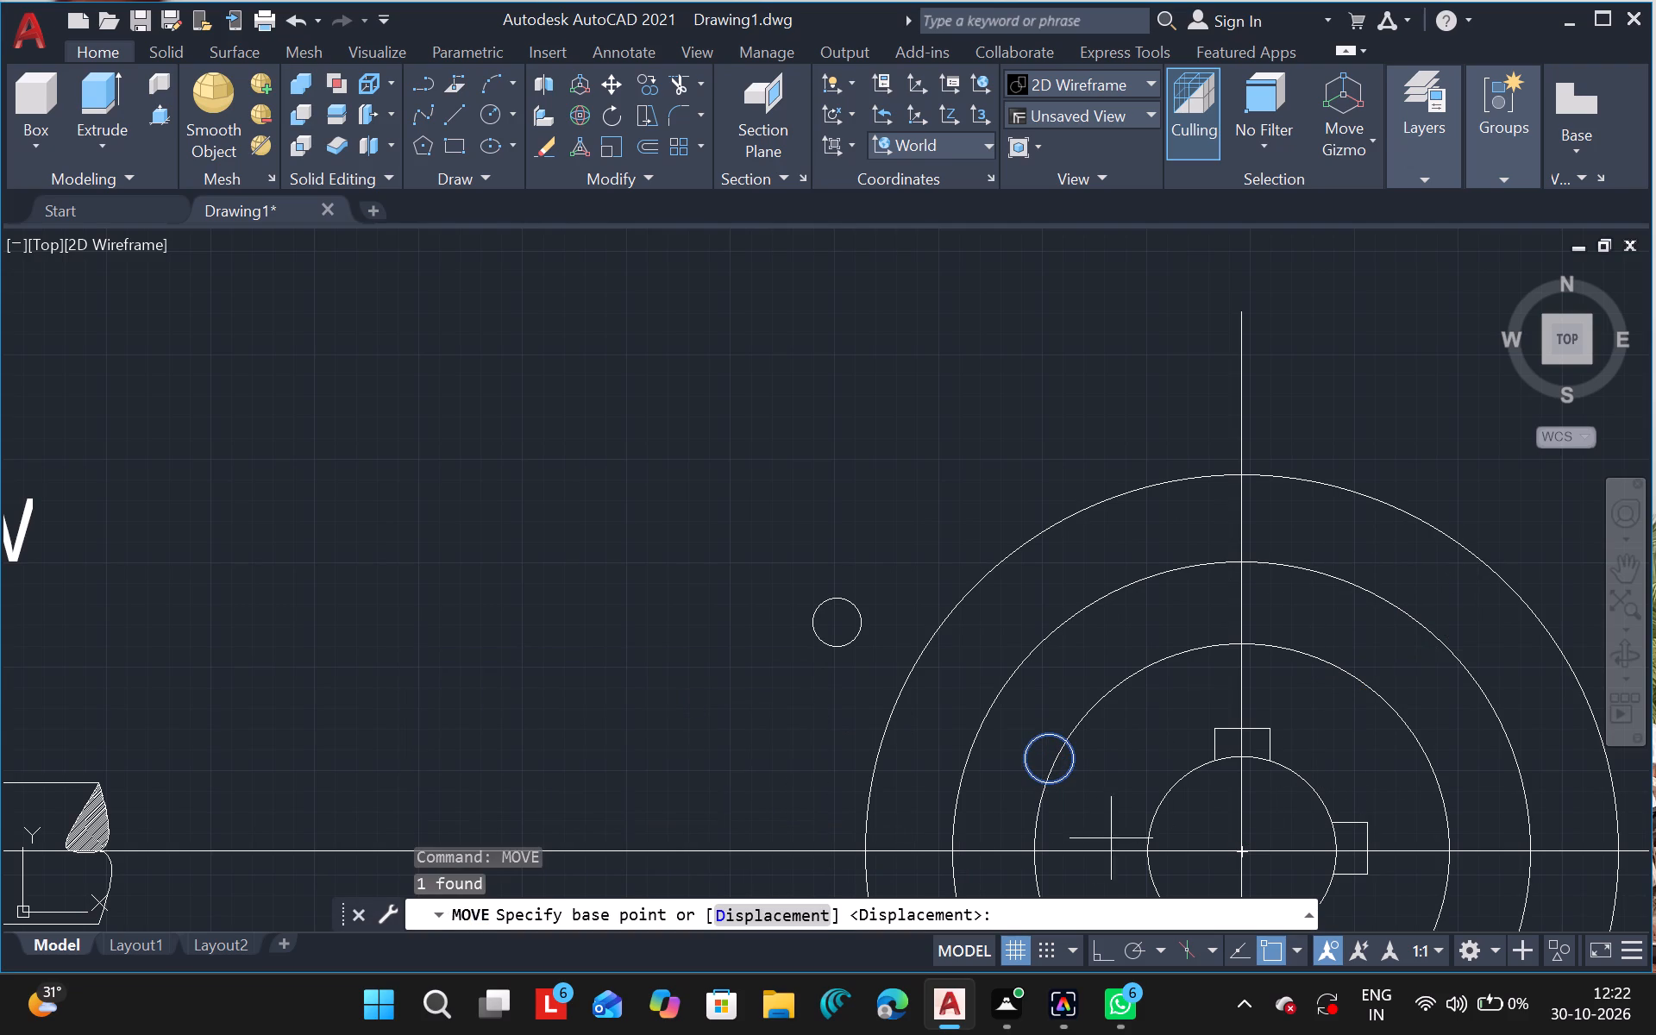
{"action": "left_click_drag", "start_coordinate": [1113, 797], "coordinate": [1310, 606]}
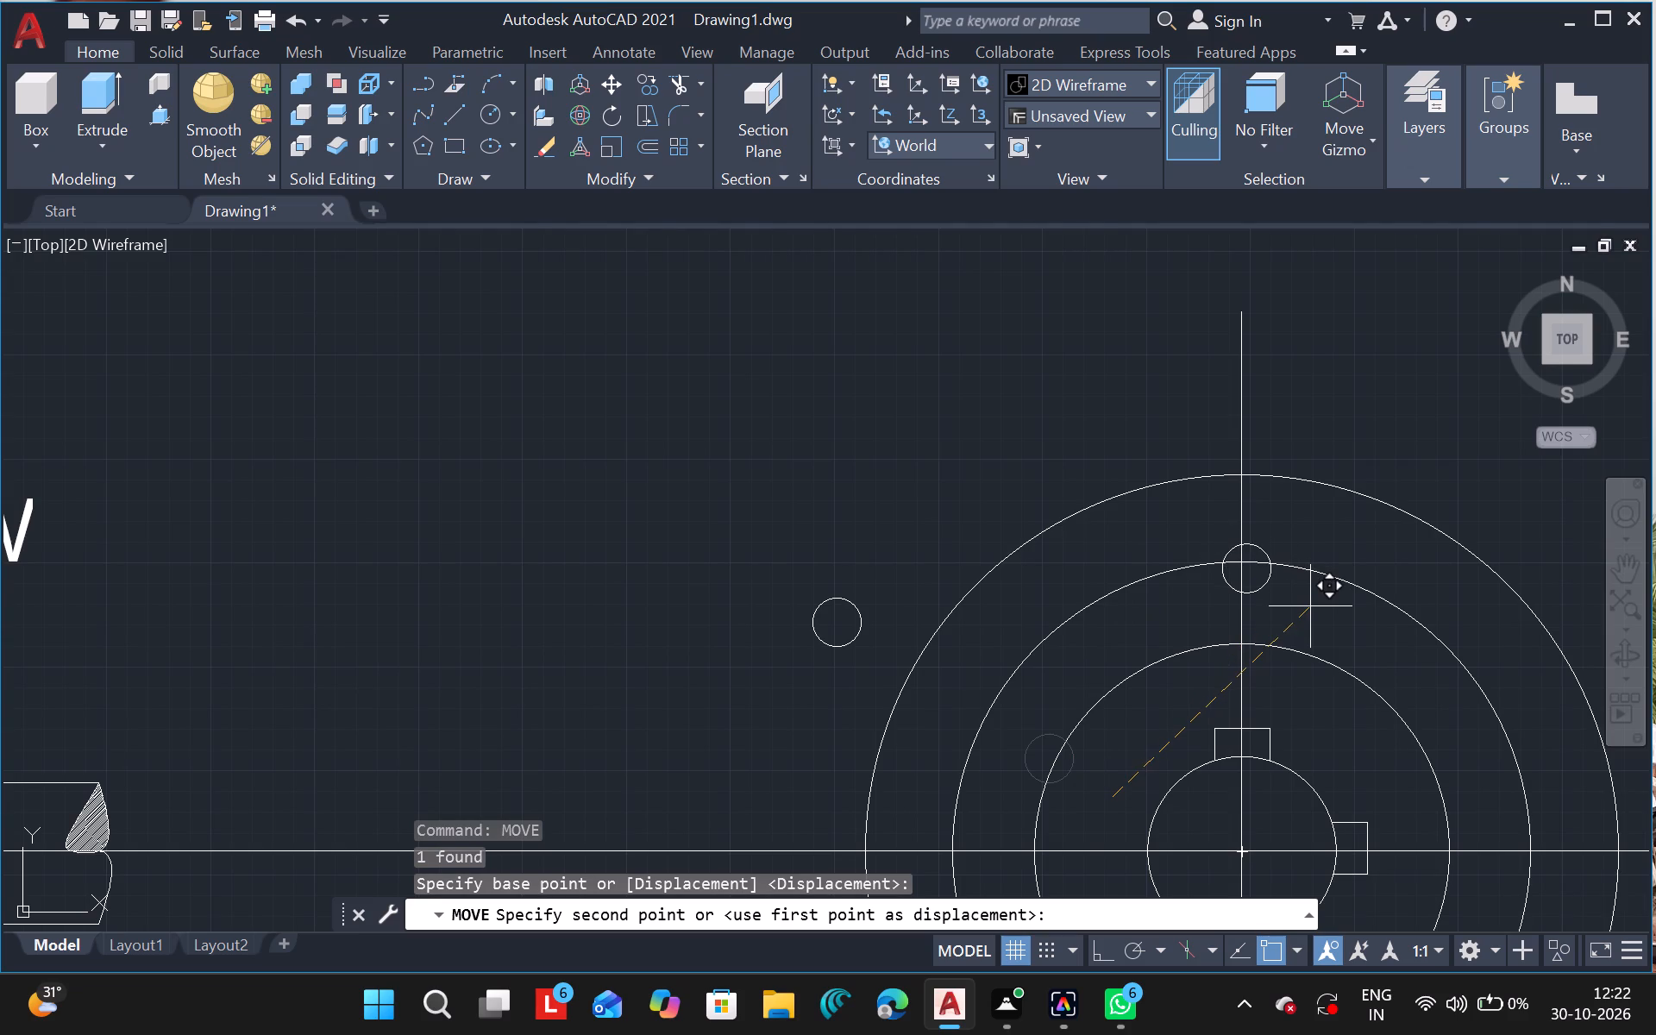
{"action": "left_click_drag", "start_coordinate": [1310, 606], "coordinate": [1305, 600]}
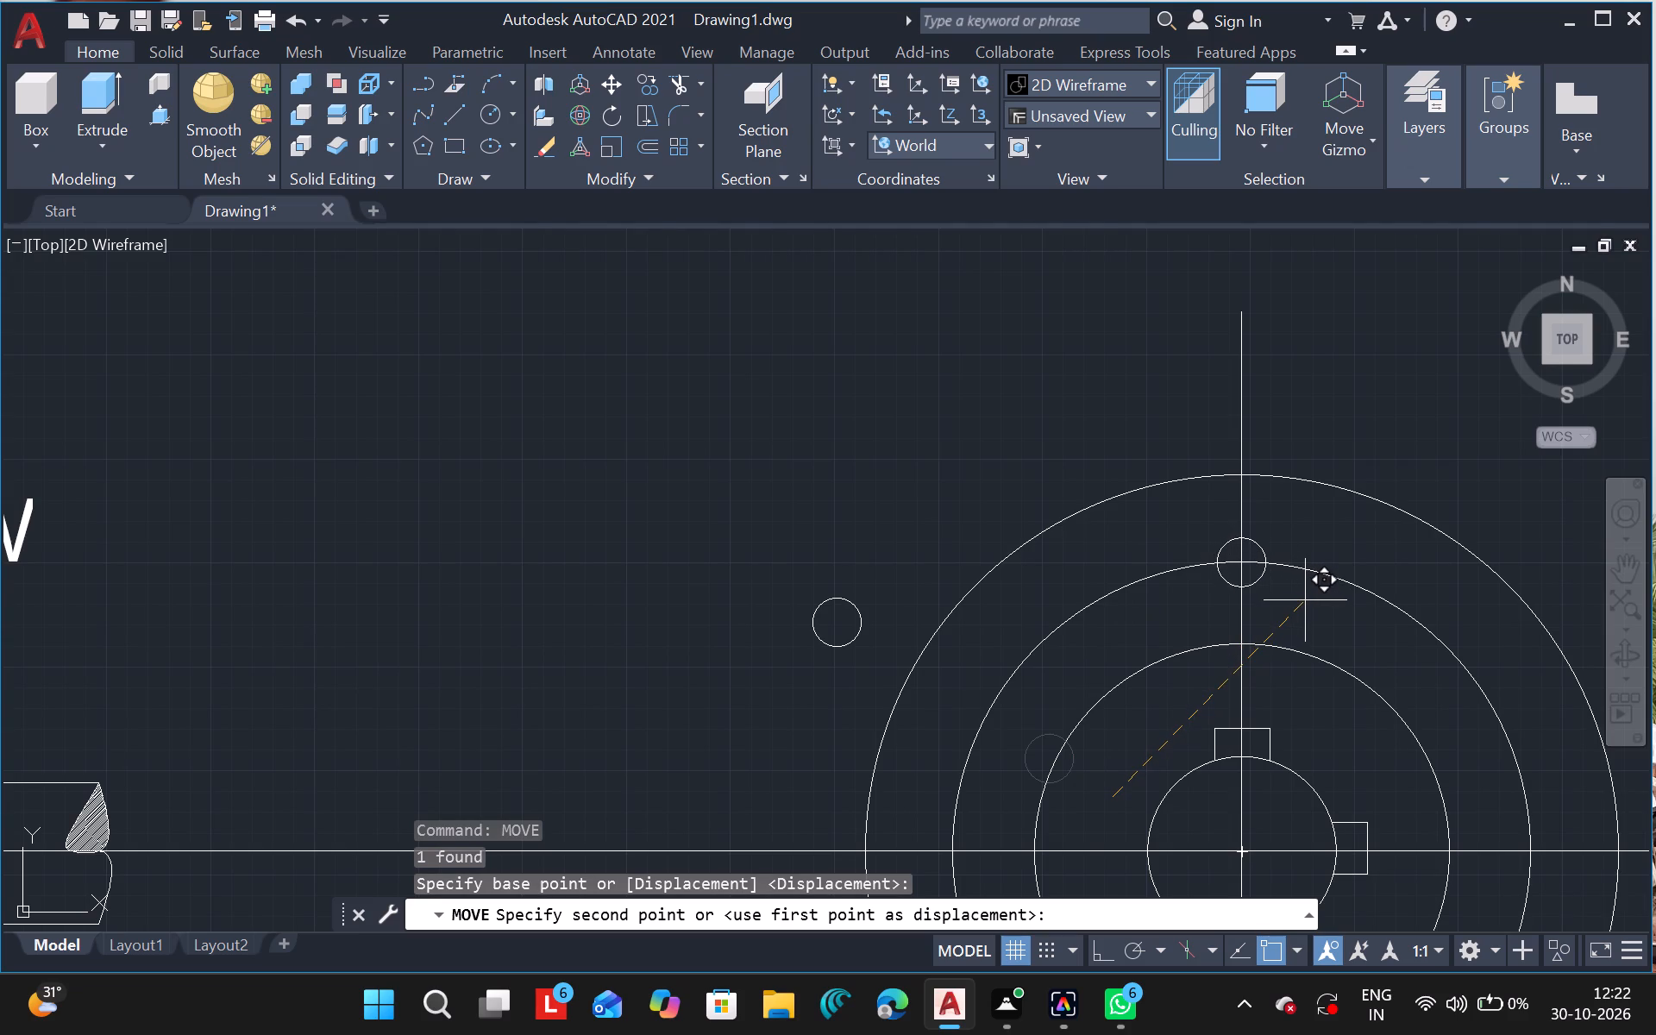
{"action": "left_click_drag", "start_coordinate": [1305, 600], "coordinate": [1305, 597]}
{"action": "left_click", "coordinate": [1305, 597]}
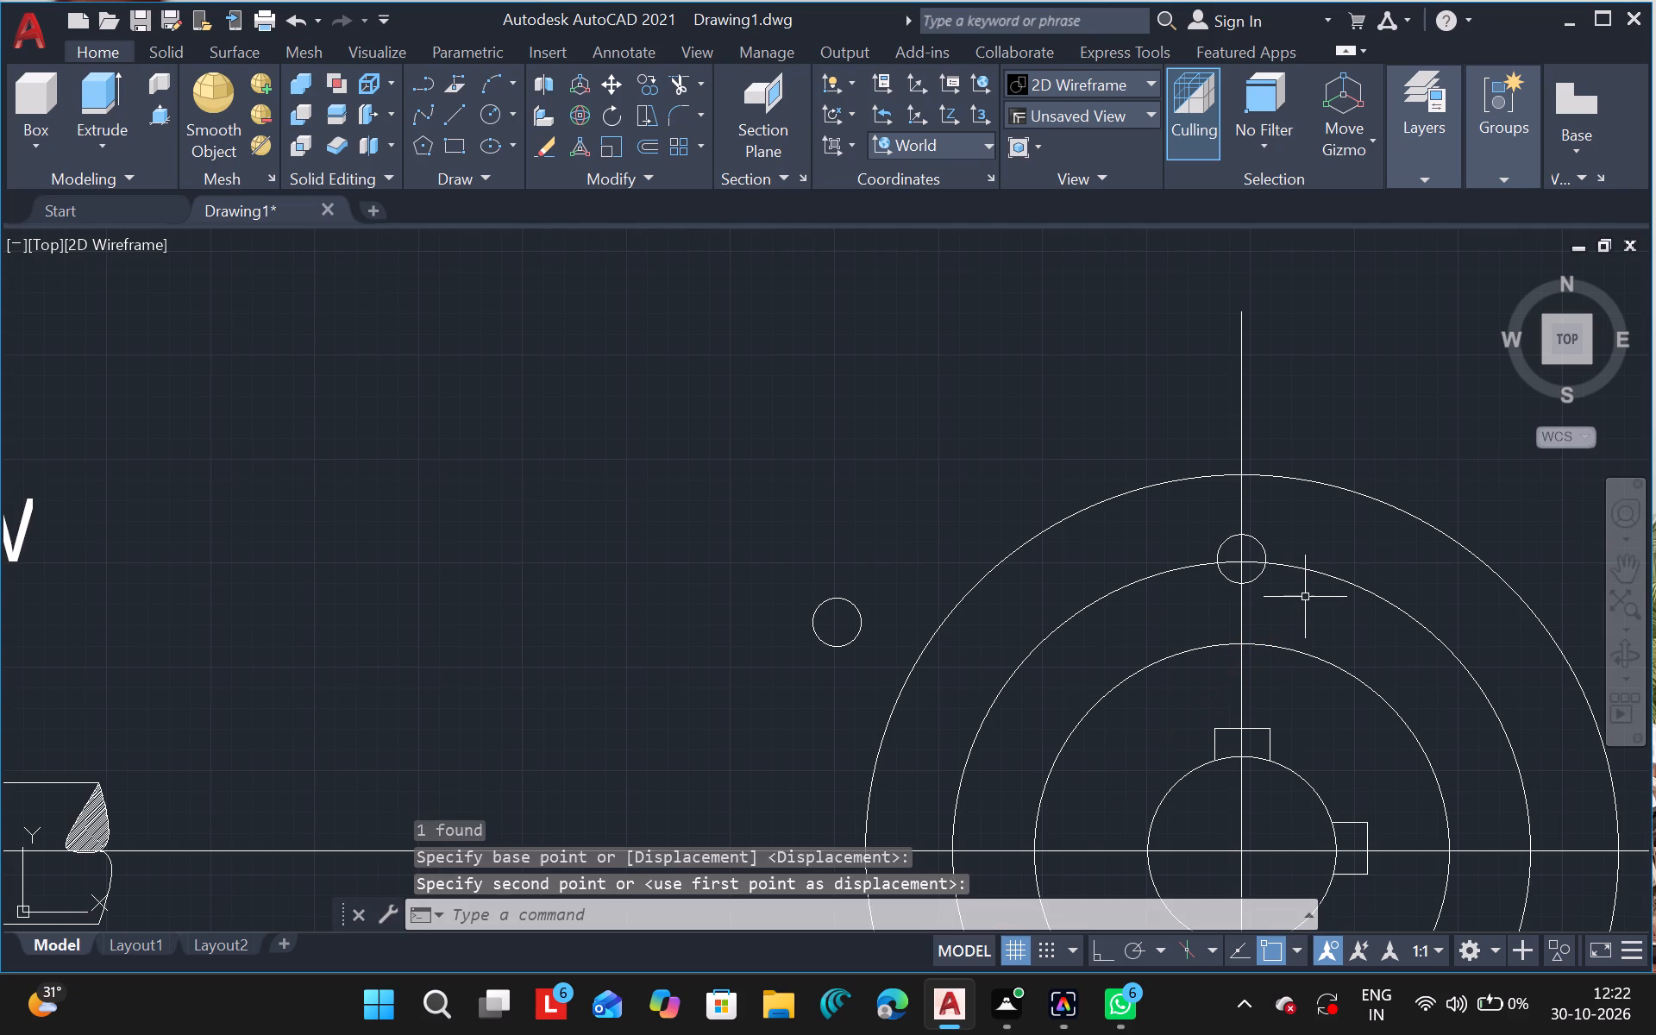
Erase the original small circle outside the side view.
{"action": "left_click_drag", "start_coordinate": [831, 602], "coordinate": [1013, 707]}
{"action": "key", "text": "Delete"}
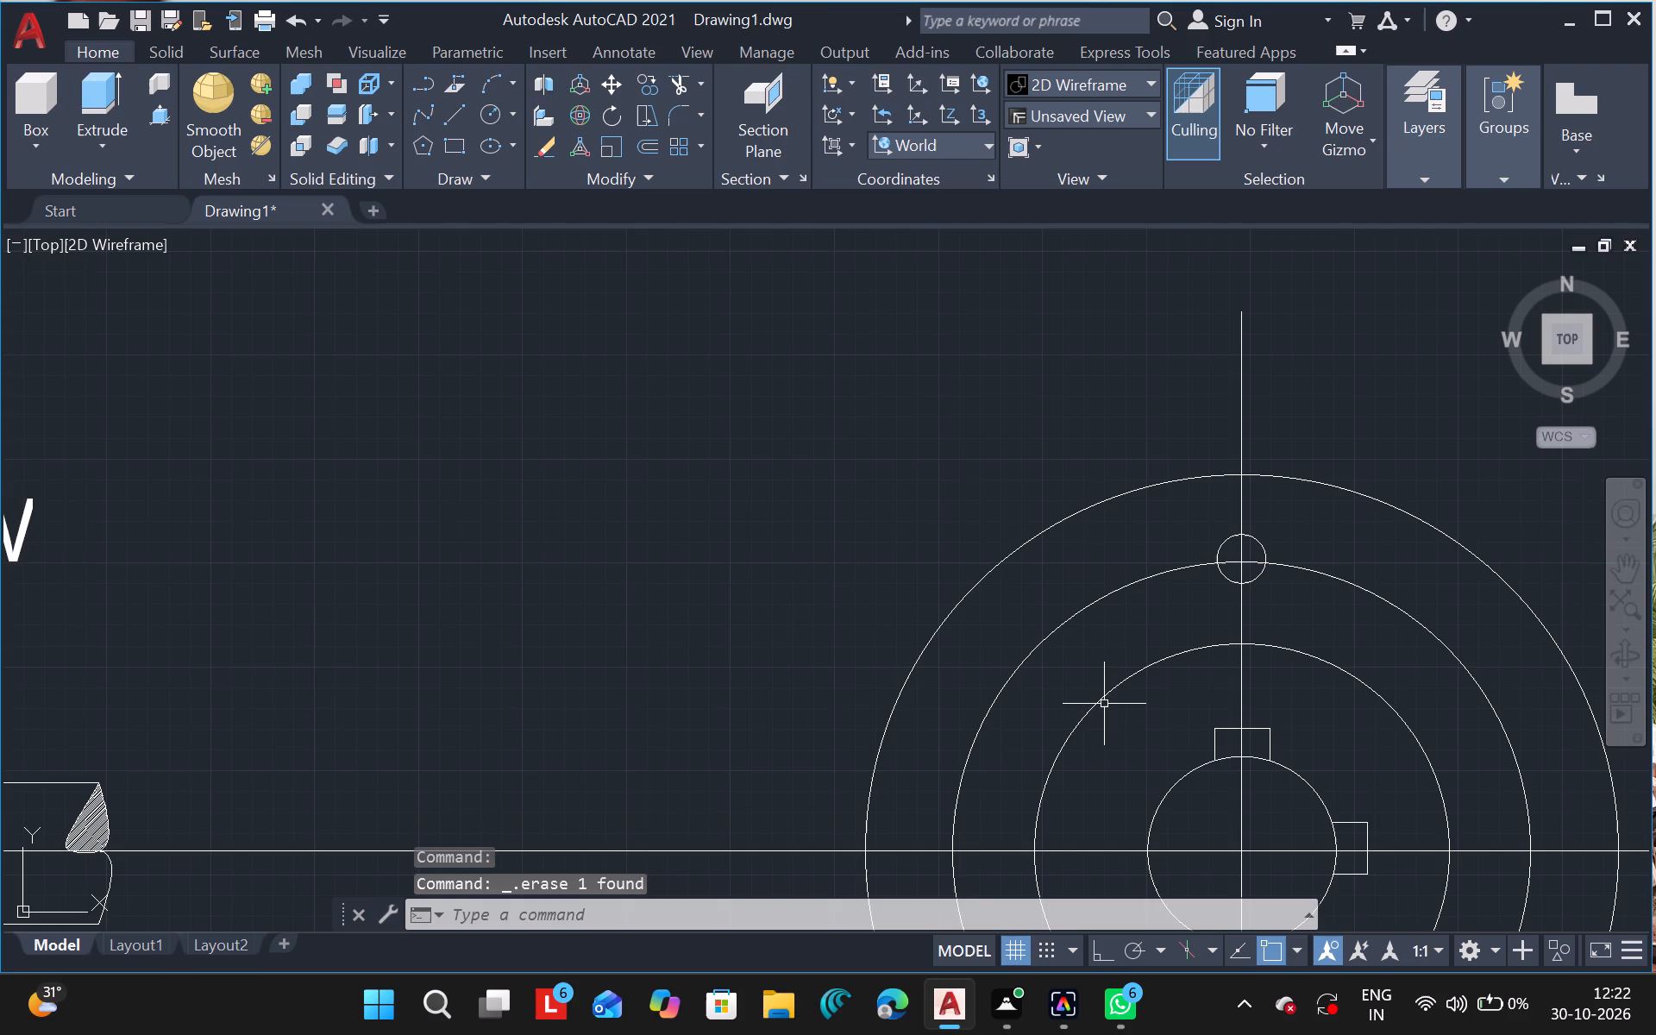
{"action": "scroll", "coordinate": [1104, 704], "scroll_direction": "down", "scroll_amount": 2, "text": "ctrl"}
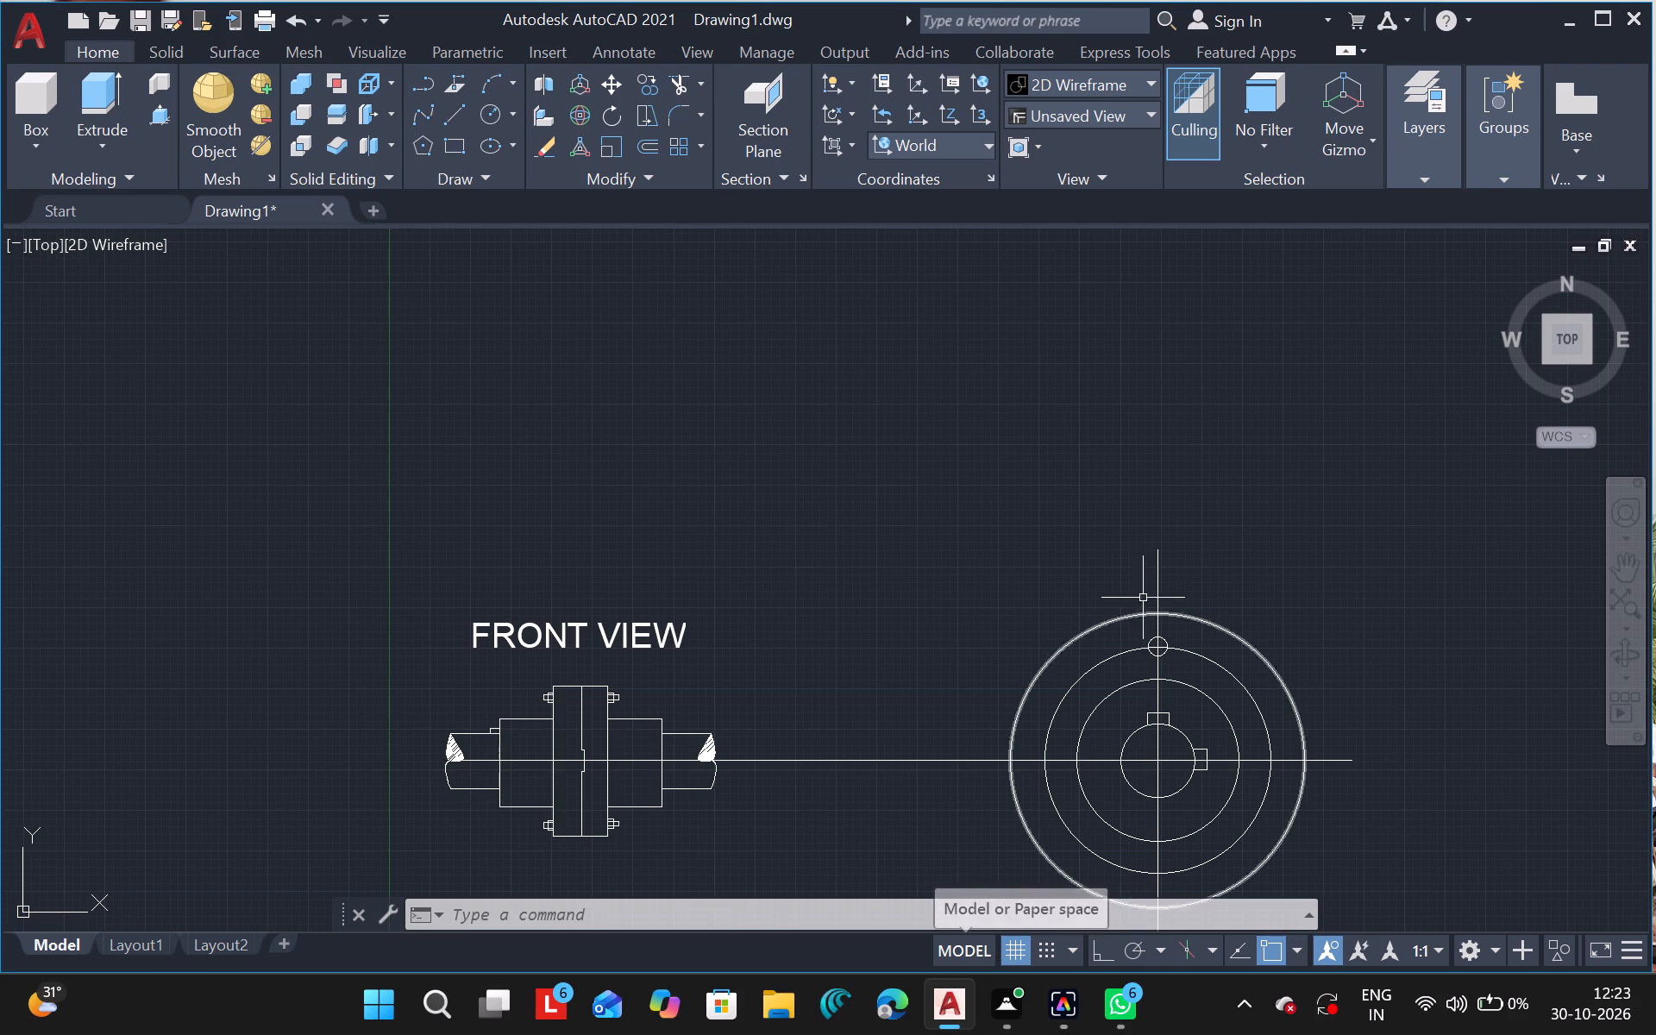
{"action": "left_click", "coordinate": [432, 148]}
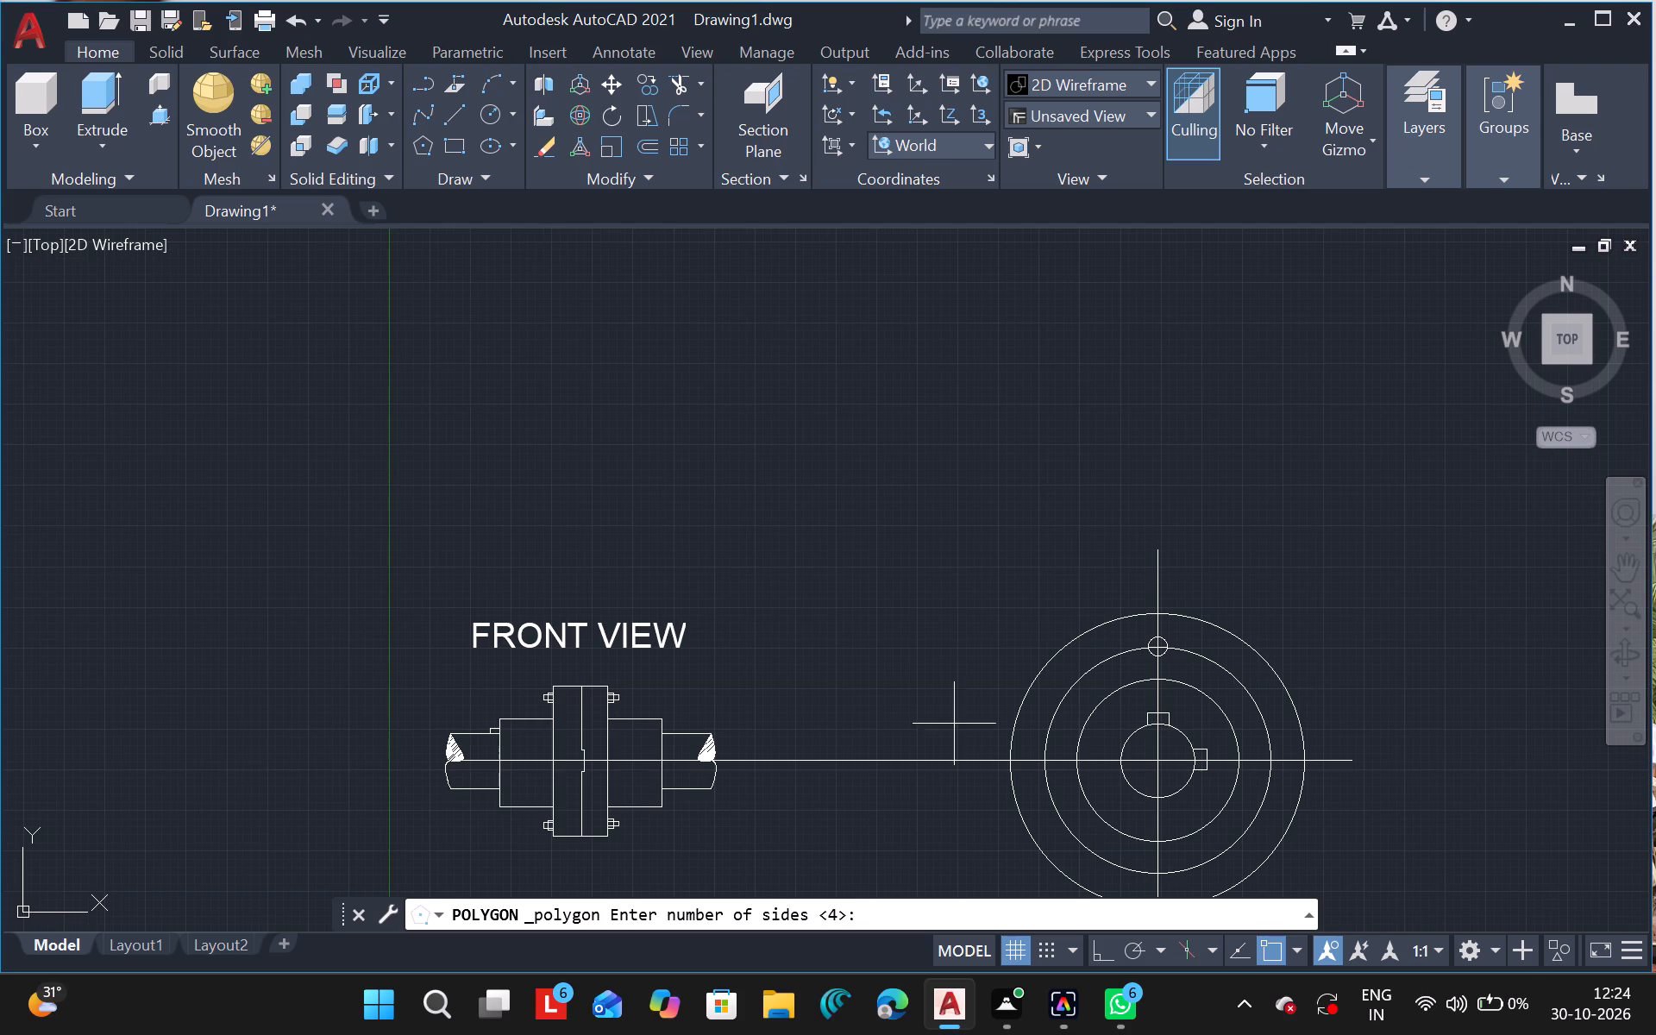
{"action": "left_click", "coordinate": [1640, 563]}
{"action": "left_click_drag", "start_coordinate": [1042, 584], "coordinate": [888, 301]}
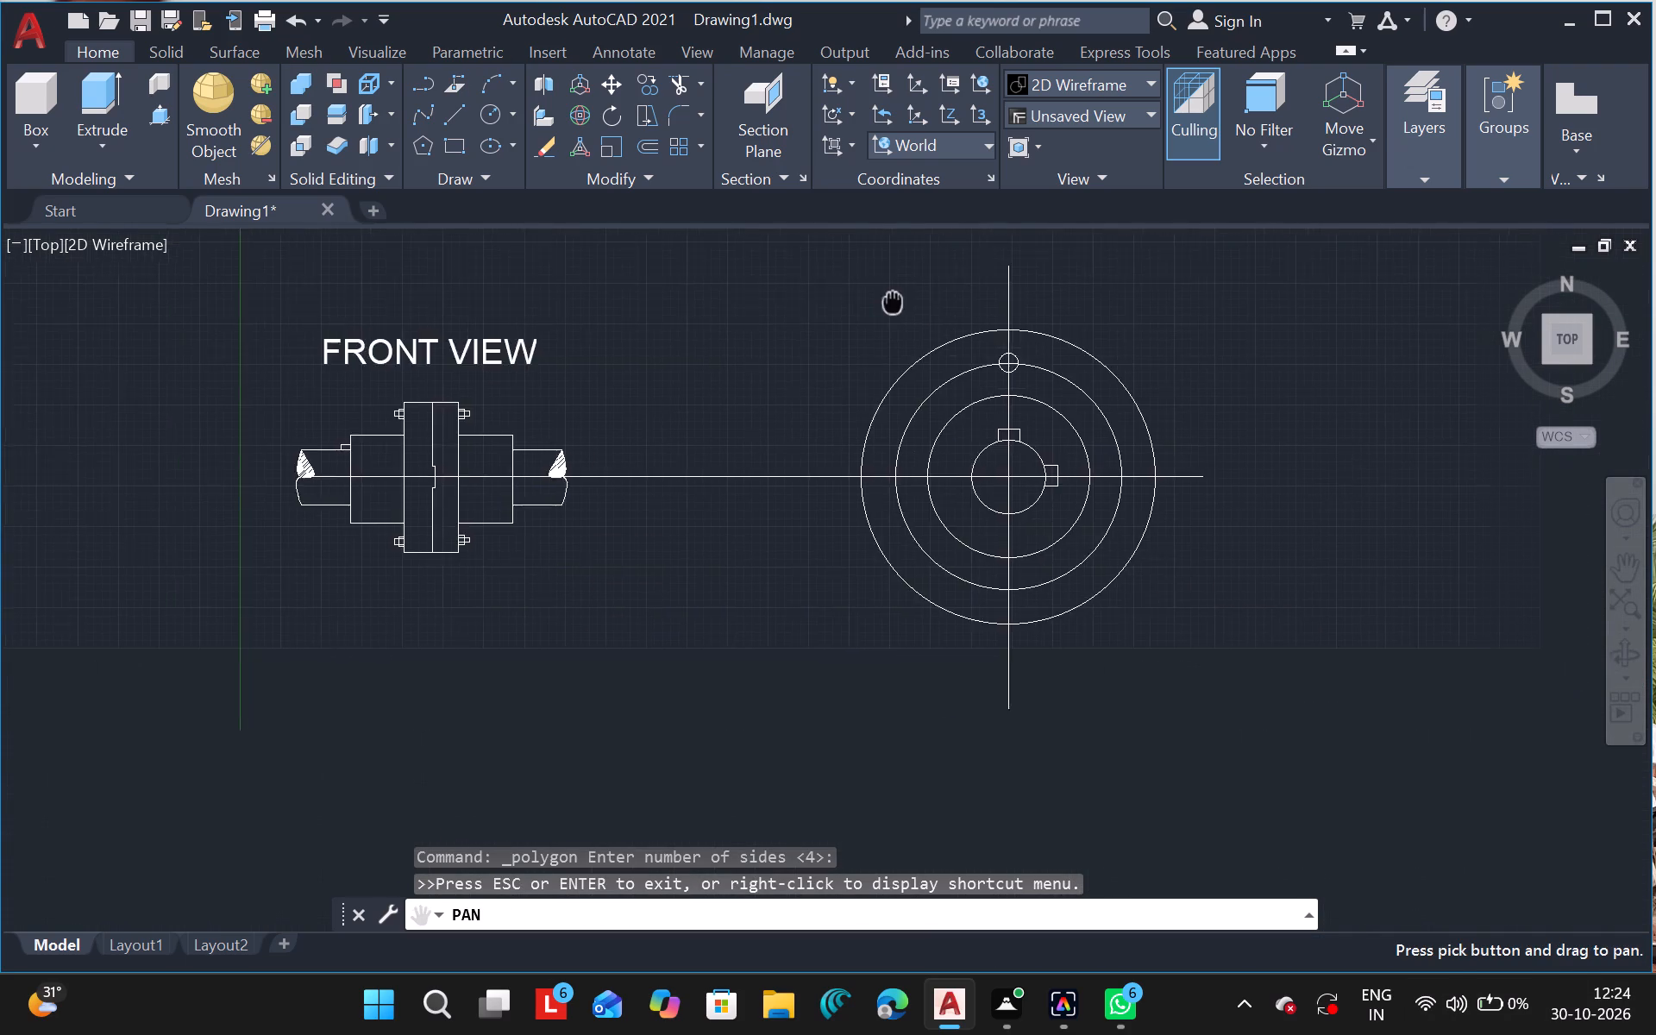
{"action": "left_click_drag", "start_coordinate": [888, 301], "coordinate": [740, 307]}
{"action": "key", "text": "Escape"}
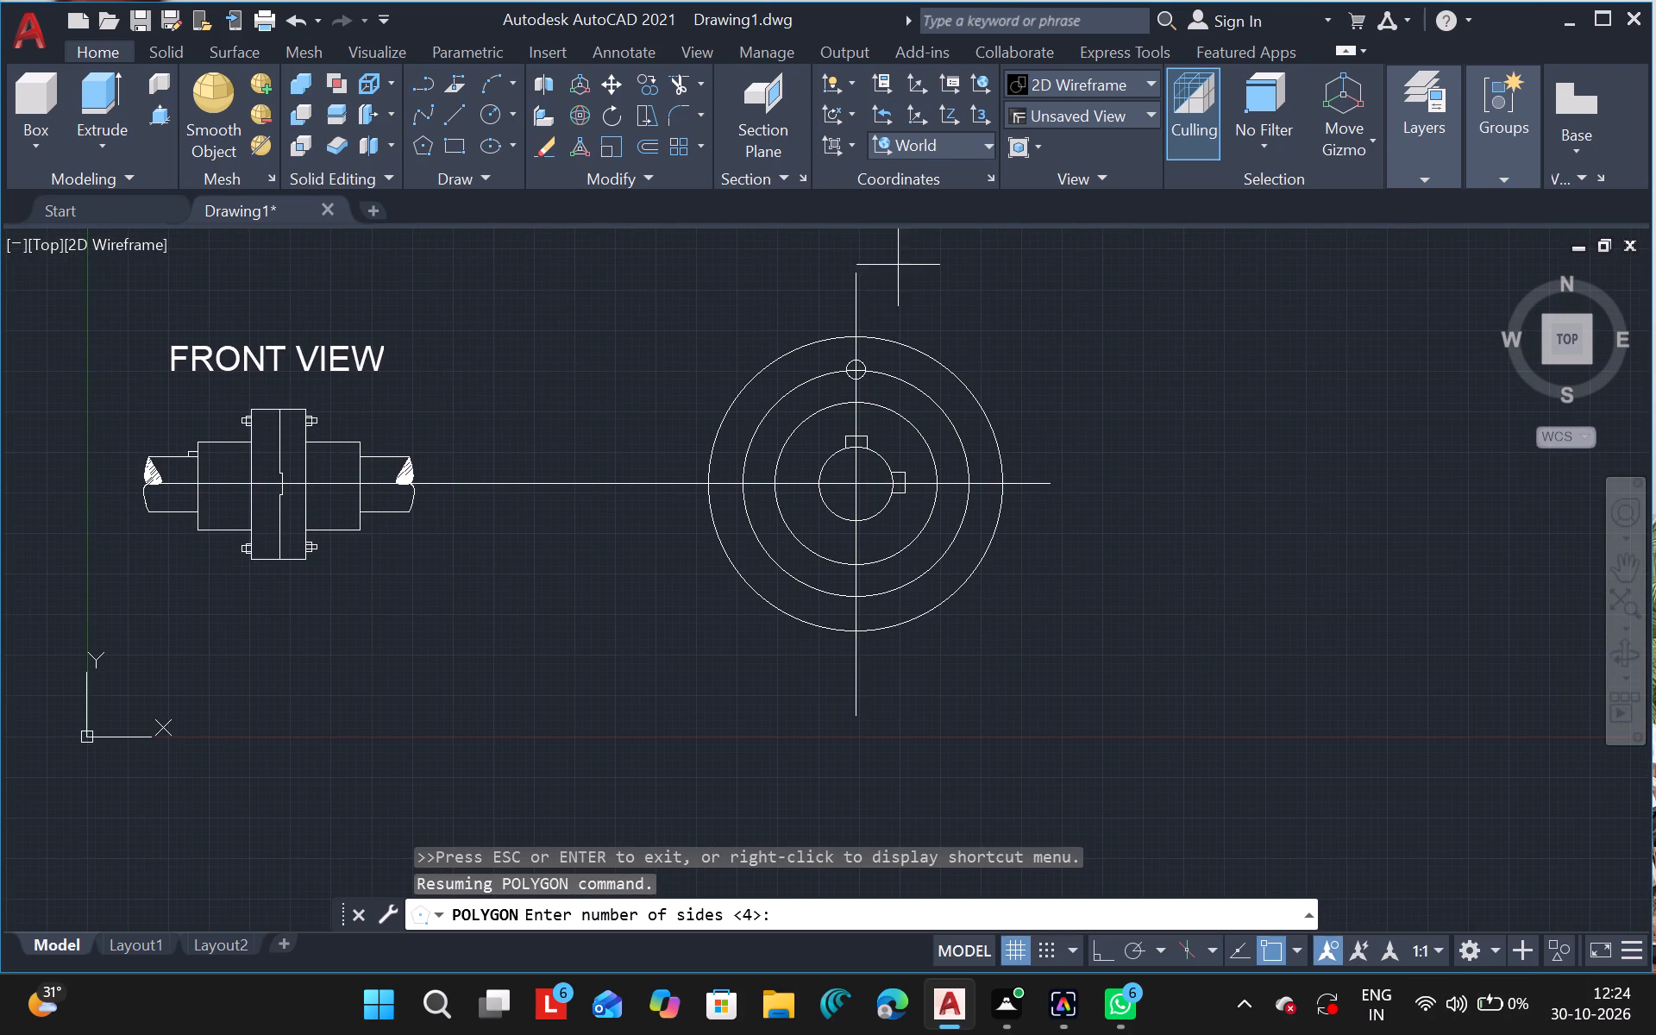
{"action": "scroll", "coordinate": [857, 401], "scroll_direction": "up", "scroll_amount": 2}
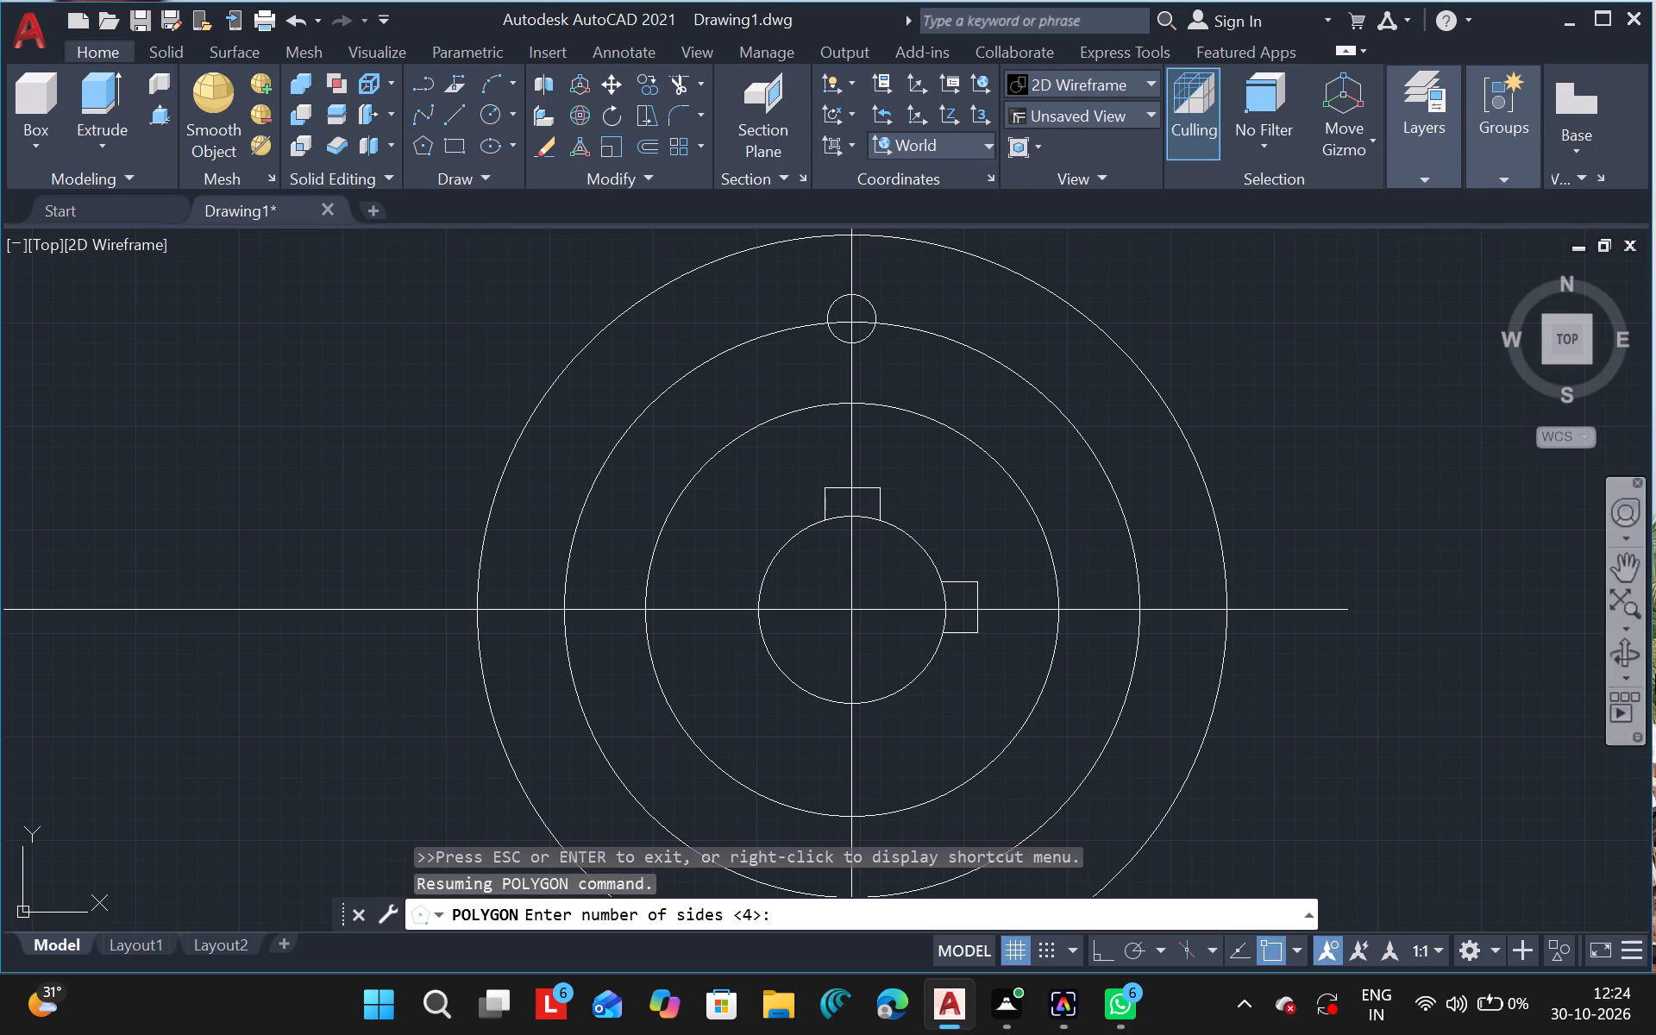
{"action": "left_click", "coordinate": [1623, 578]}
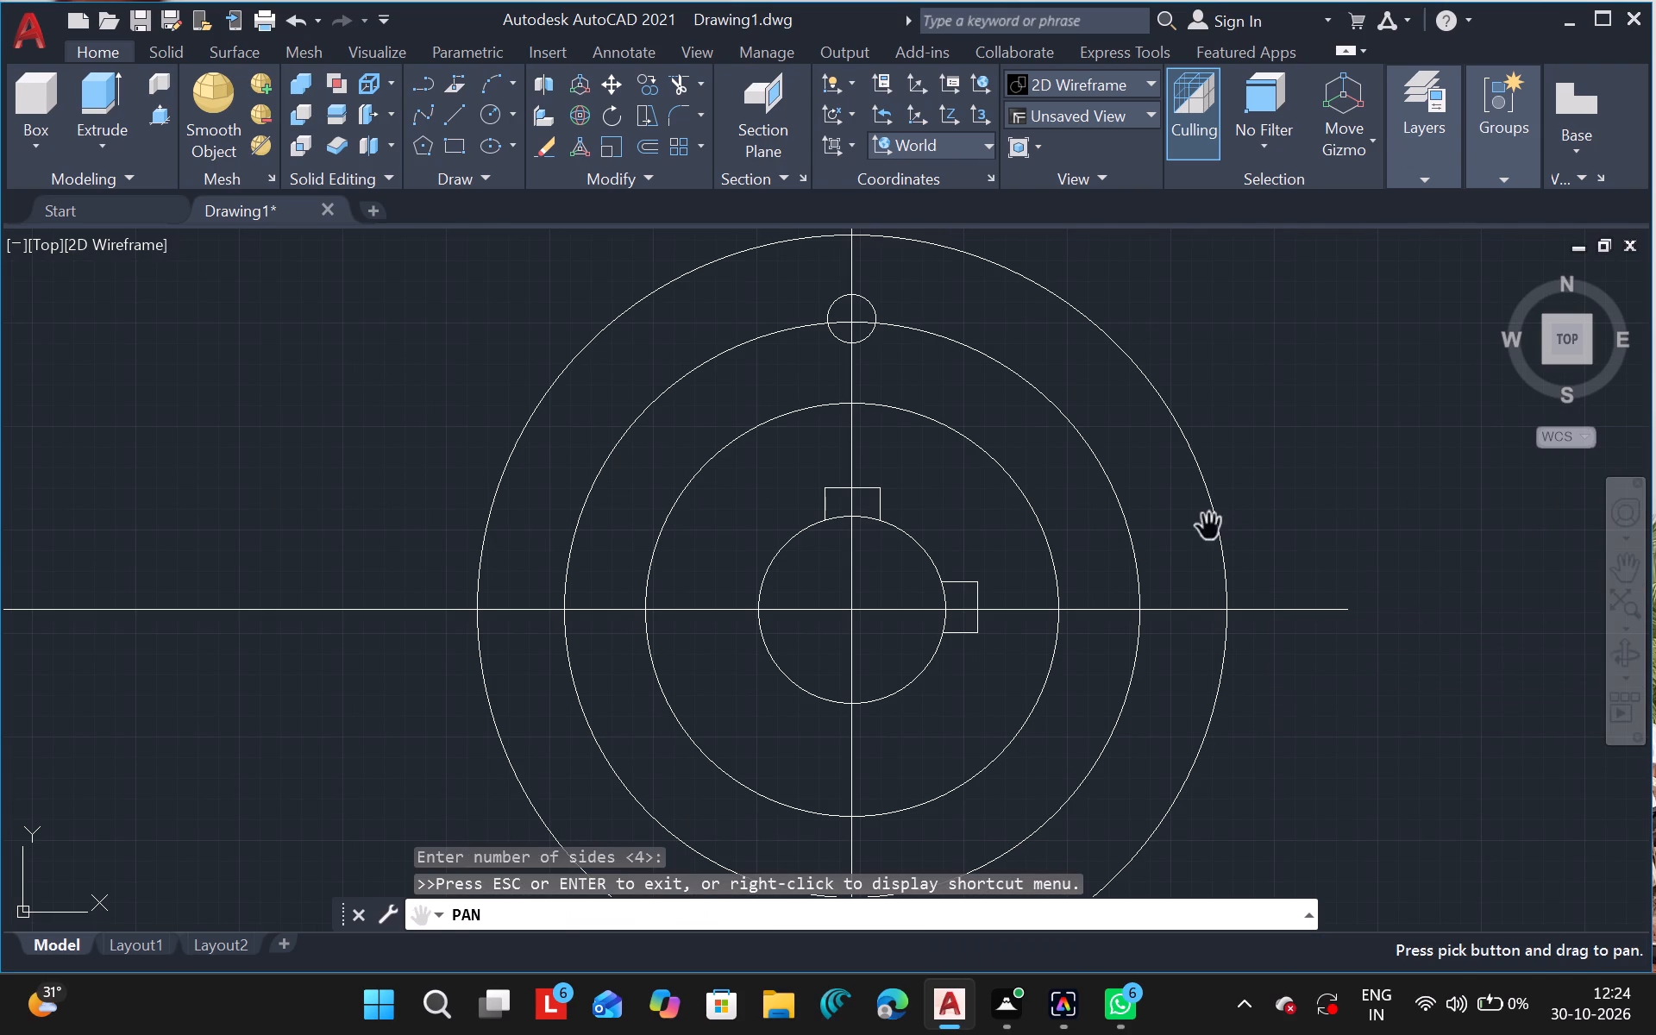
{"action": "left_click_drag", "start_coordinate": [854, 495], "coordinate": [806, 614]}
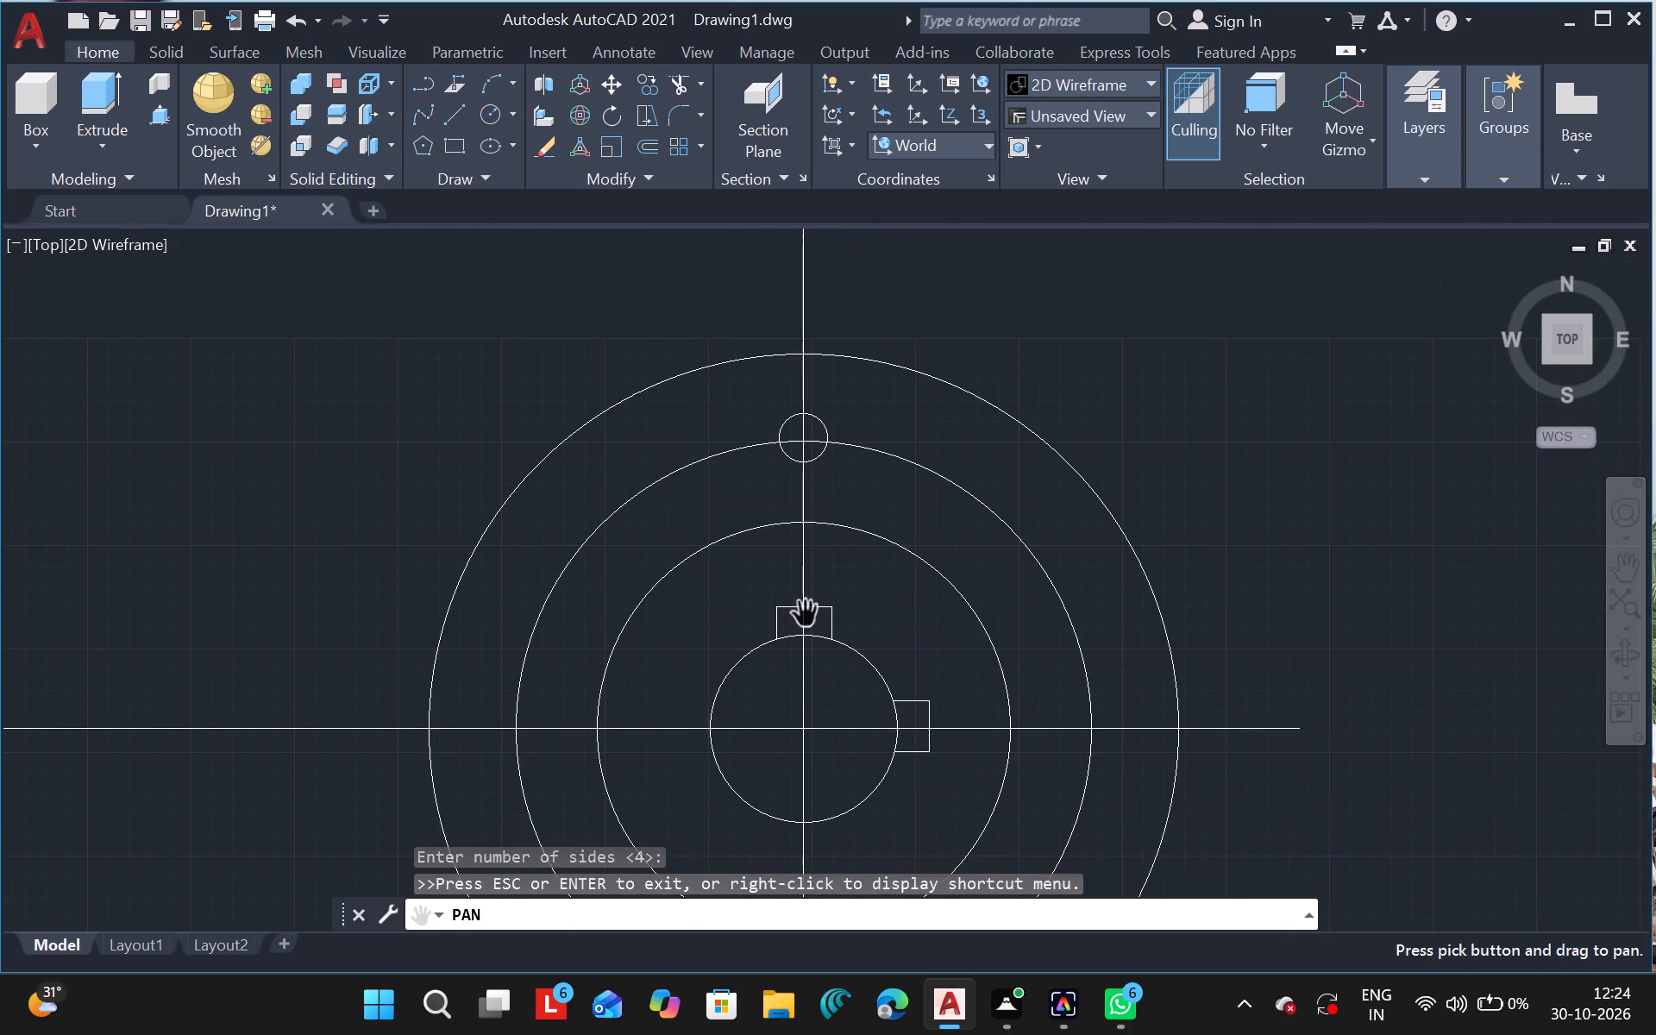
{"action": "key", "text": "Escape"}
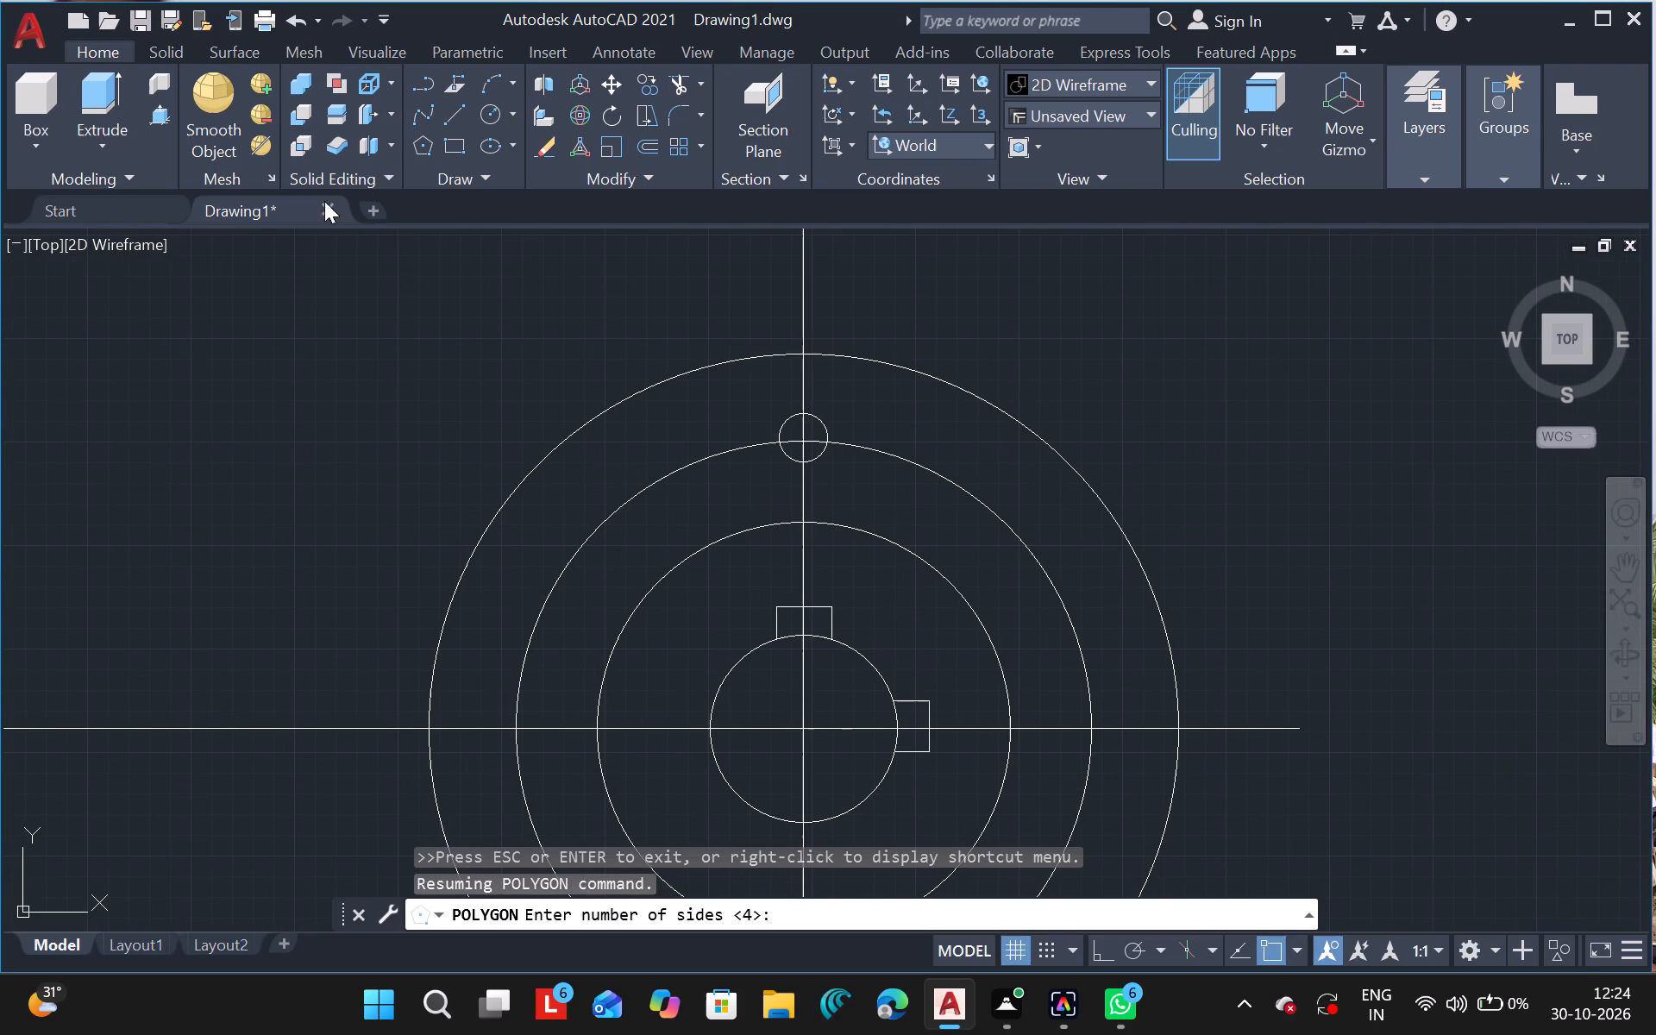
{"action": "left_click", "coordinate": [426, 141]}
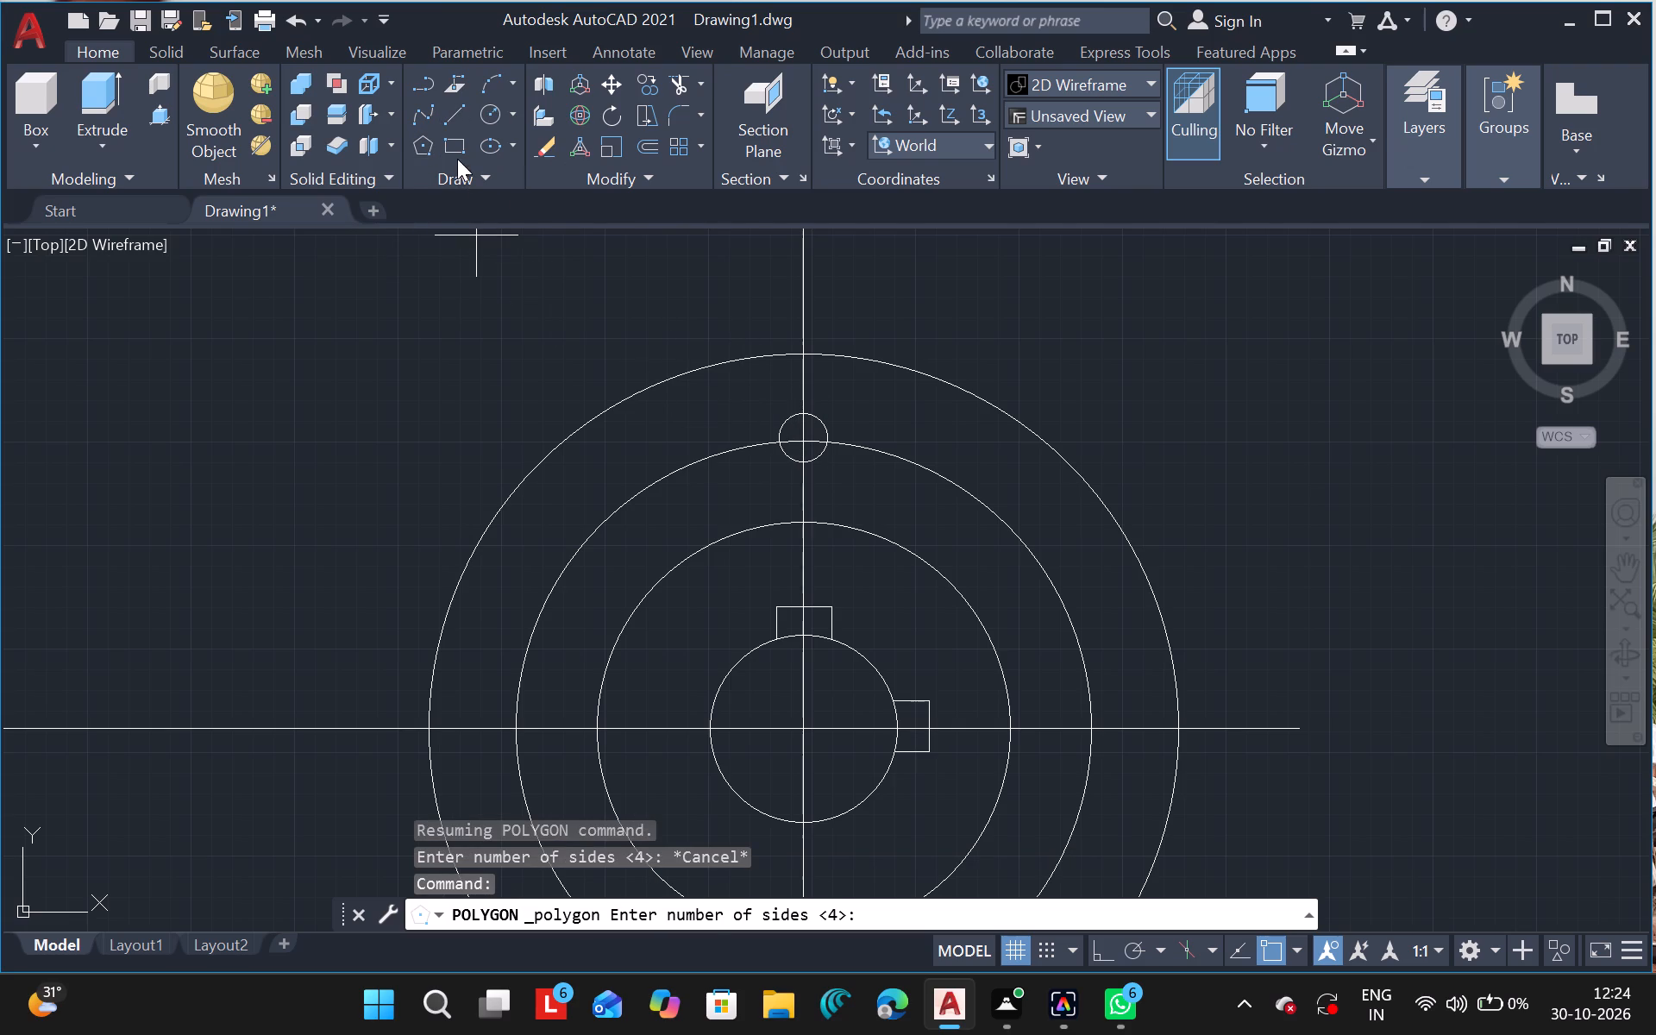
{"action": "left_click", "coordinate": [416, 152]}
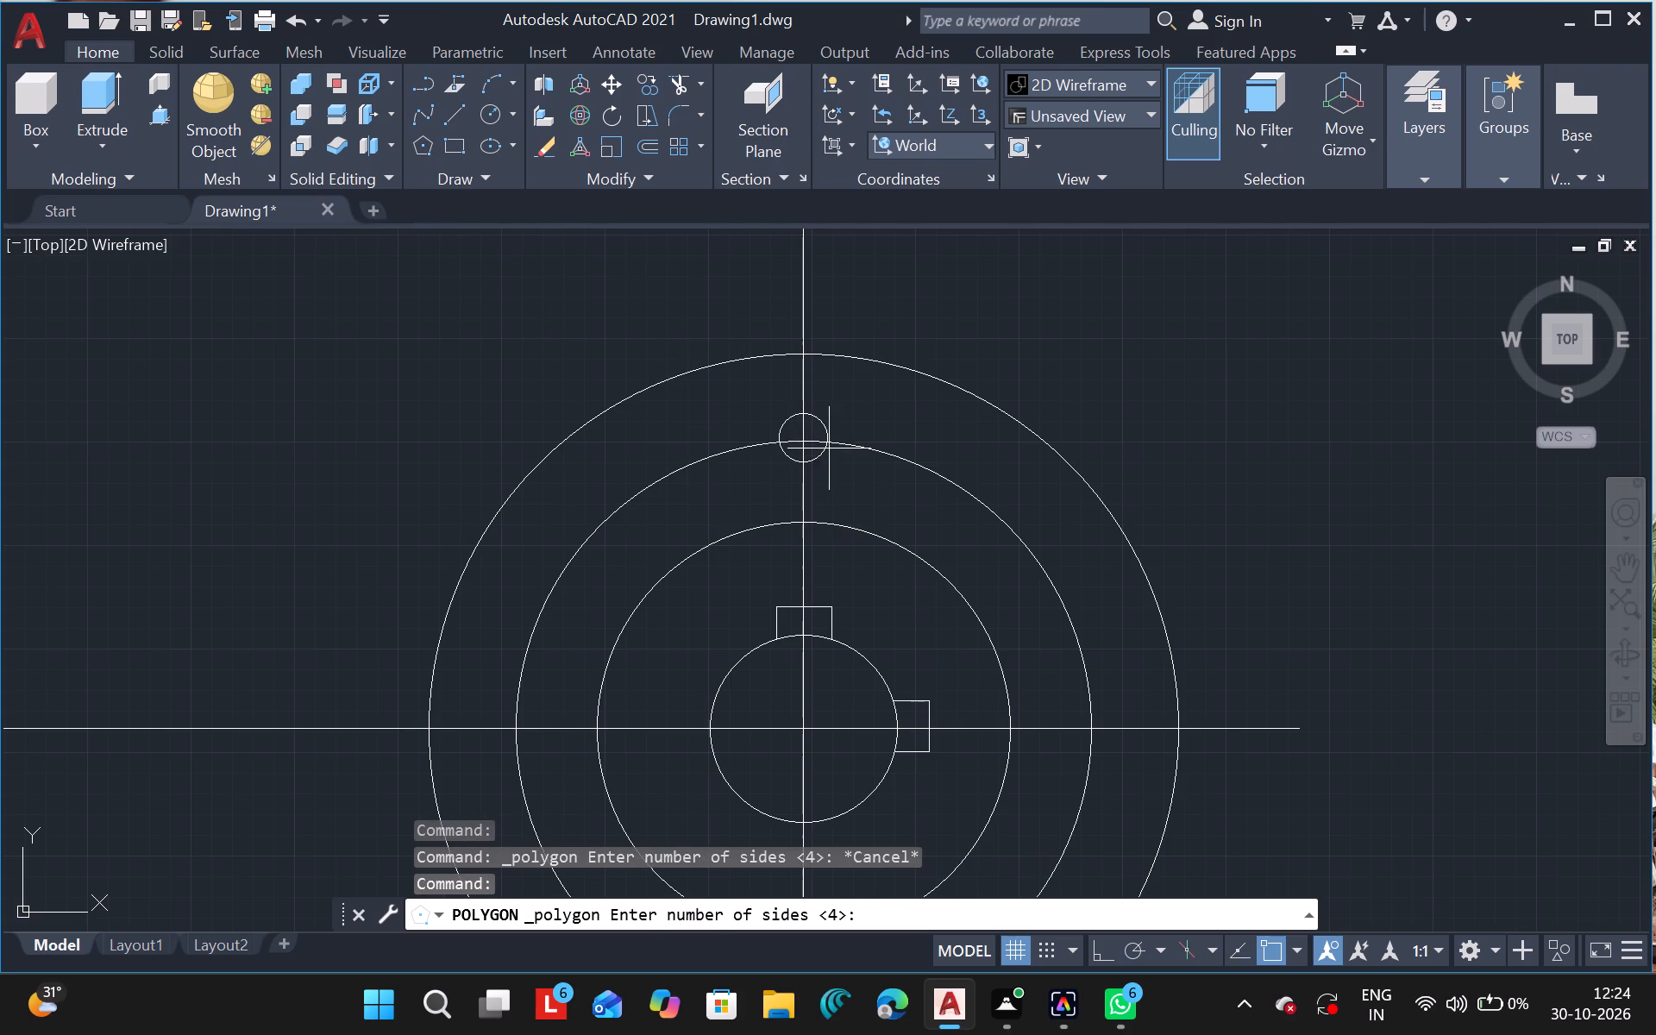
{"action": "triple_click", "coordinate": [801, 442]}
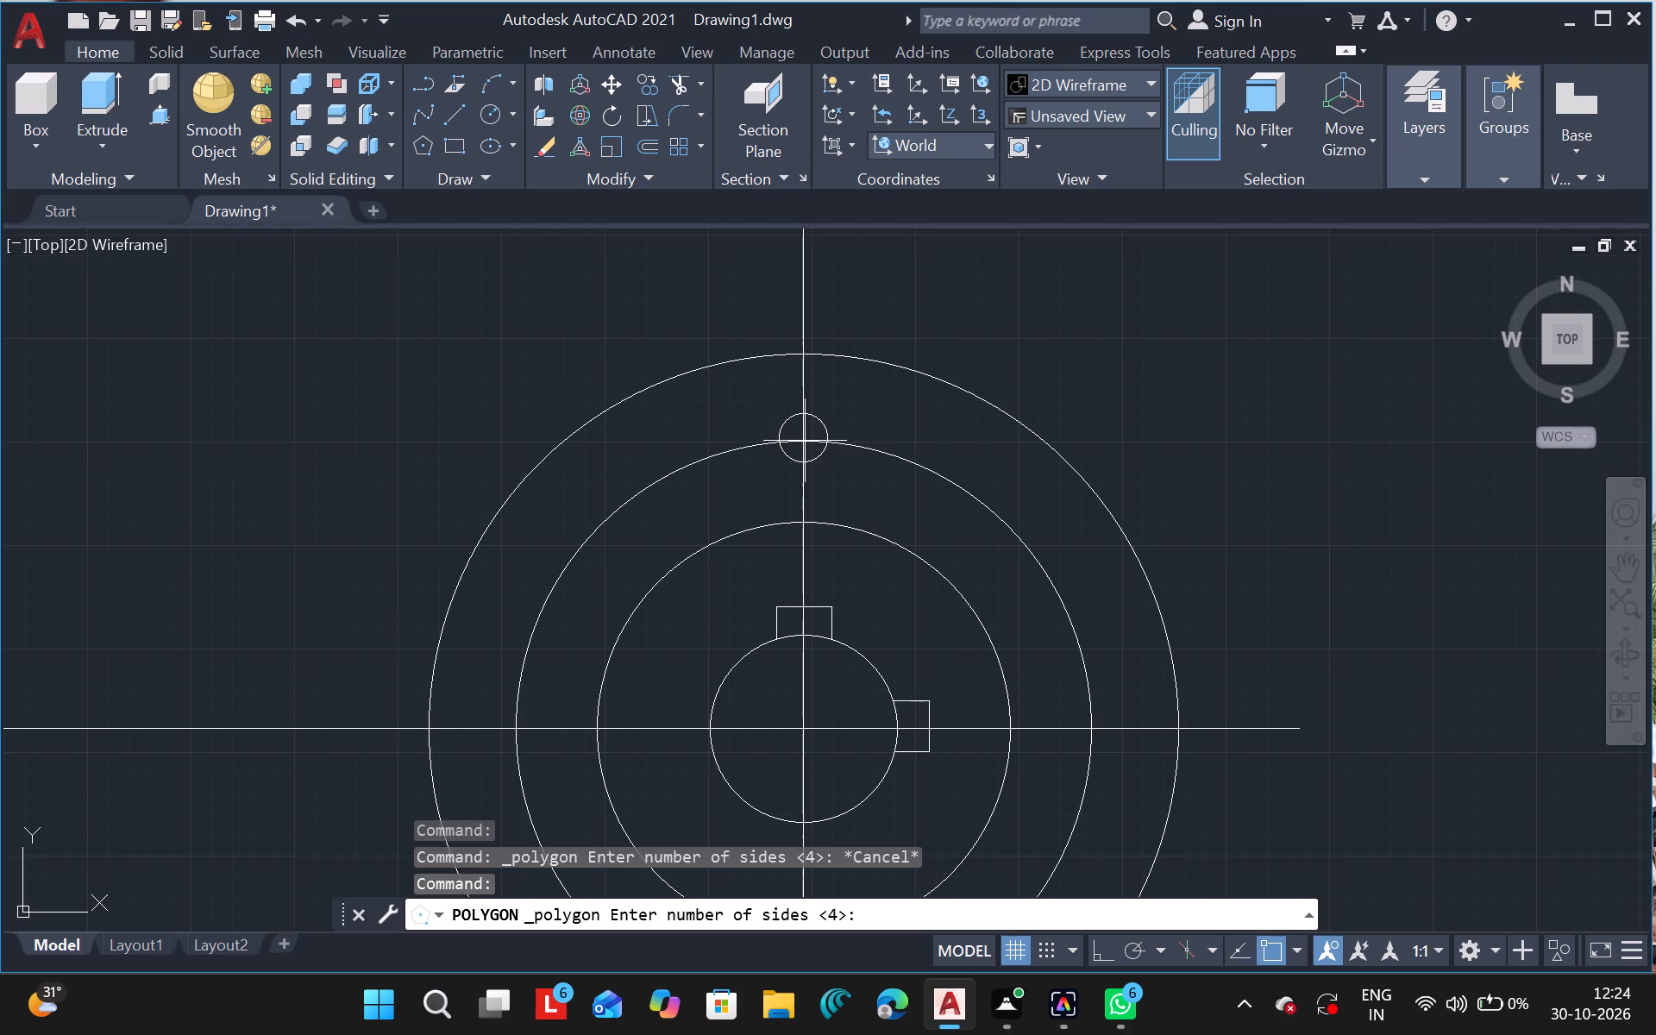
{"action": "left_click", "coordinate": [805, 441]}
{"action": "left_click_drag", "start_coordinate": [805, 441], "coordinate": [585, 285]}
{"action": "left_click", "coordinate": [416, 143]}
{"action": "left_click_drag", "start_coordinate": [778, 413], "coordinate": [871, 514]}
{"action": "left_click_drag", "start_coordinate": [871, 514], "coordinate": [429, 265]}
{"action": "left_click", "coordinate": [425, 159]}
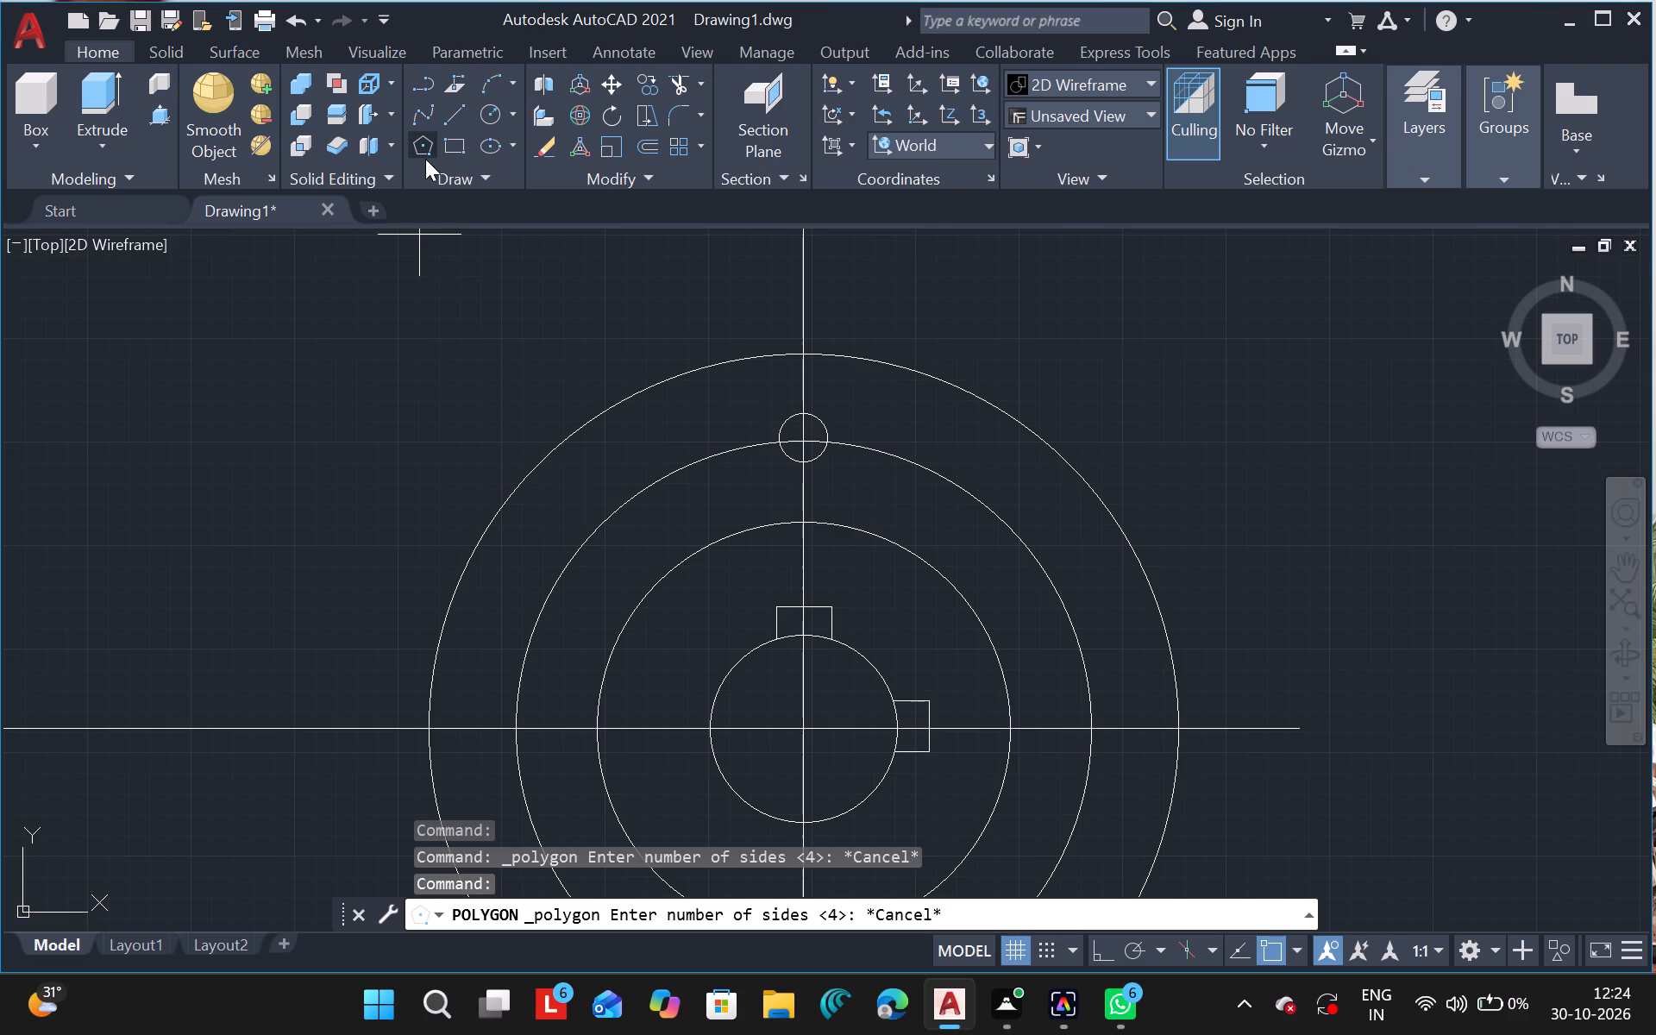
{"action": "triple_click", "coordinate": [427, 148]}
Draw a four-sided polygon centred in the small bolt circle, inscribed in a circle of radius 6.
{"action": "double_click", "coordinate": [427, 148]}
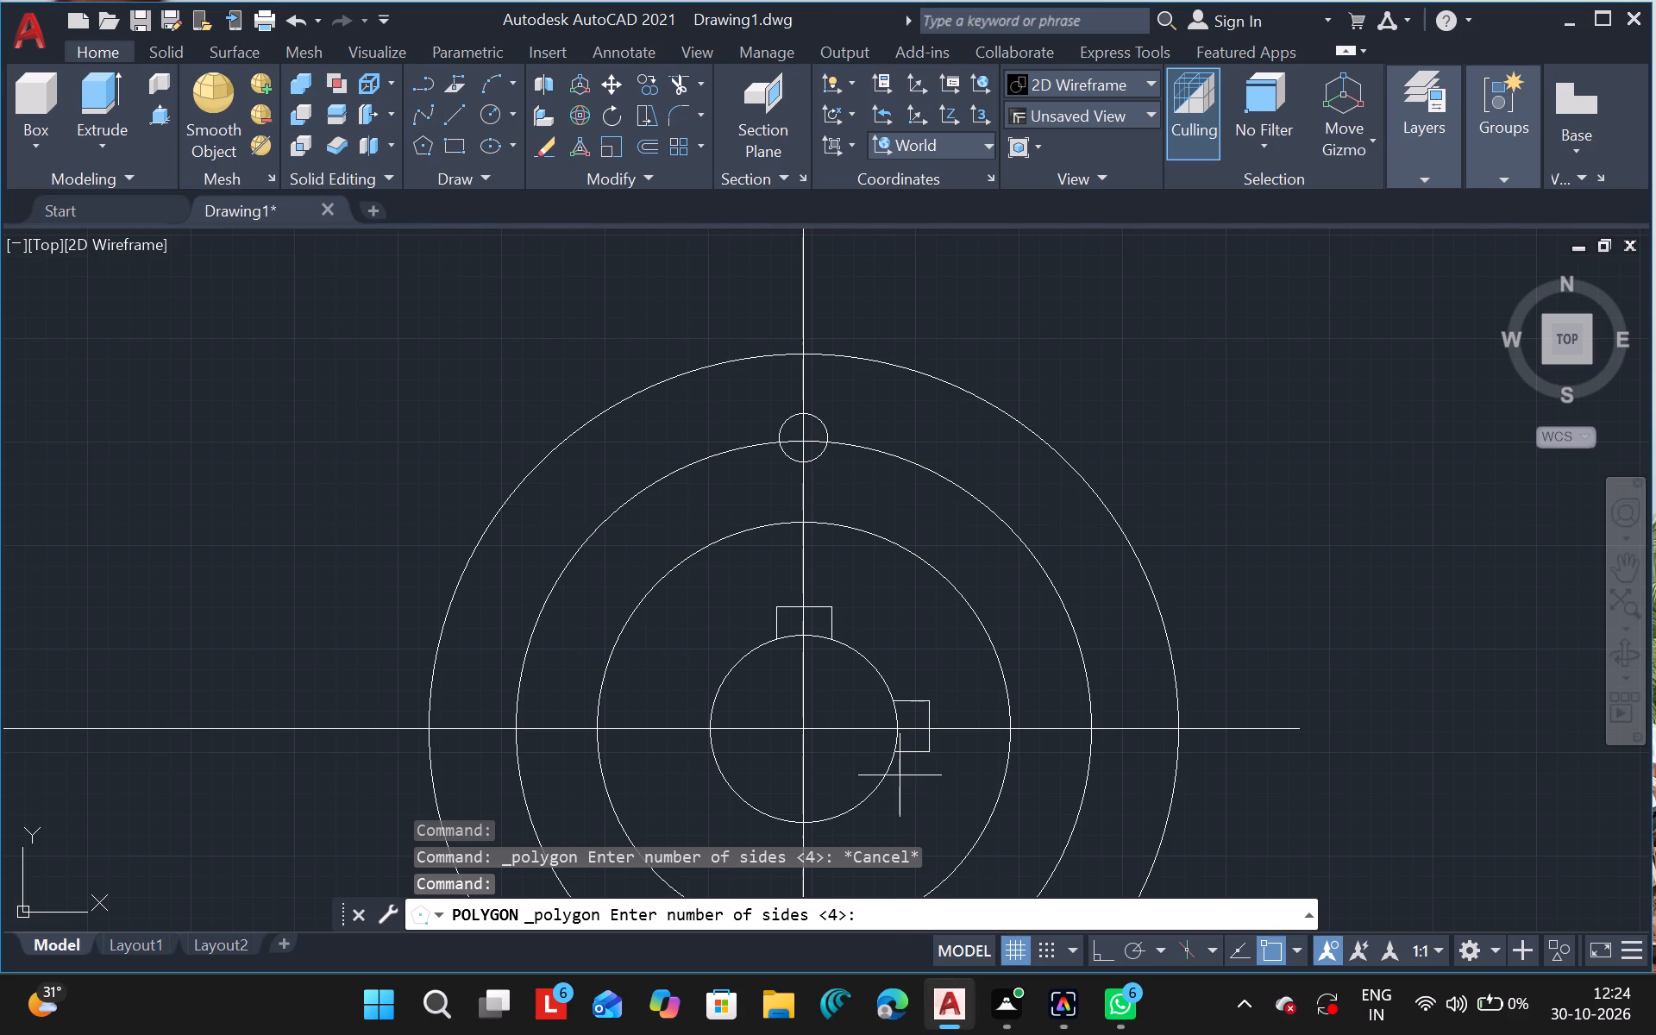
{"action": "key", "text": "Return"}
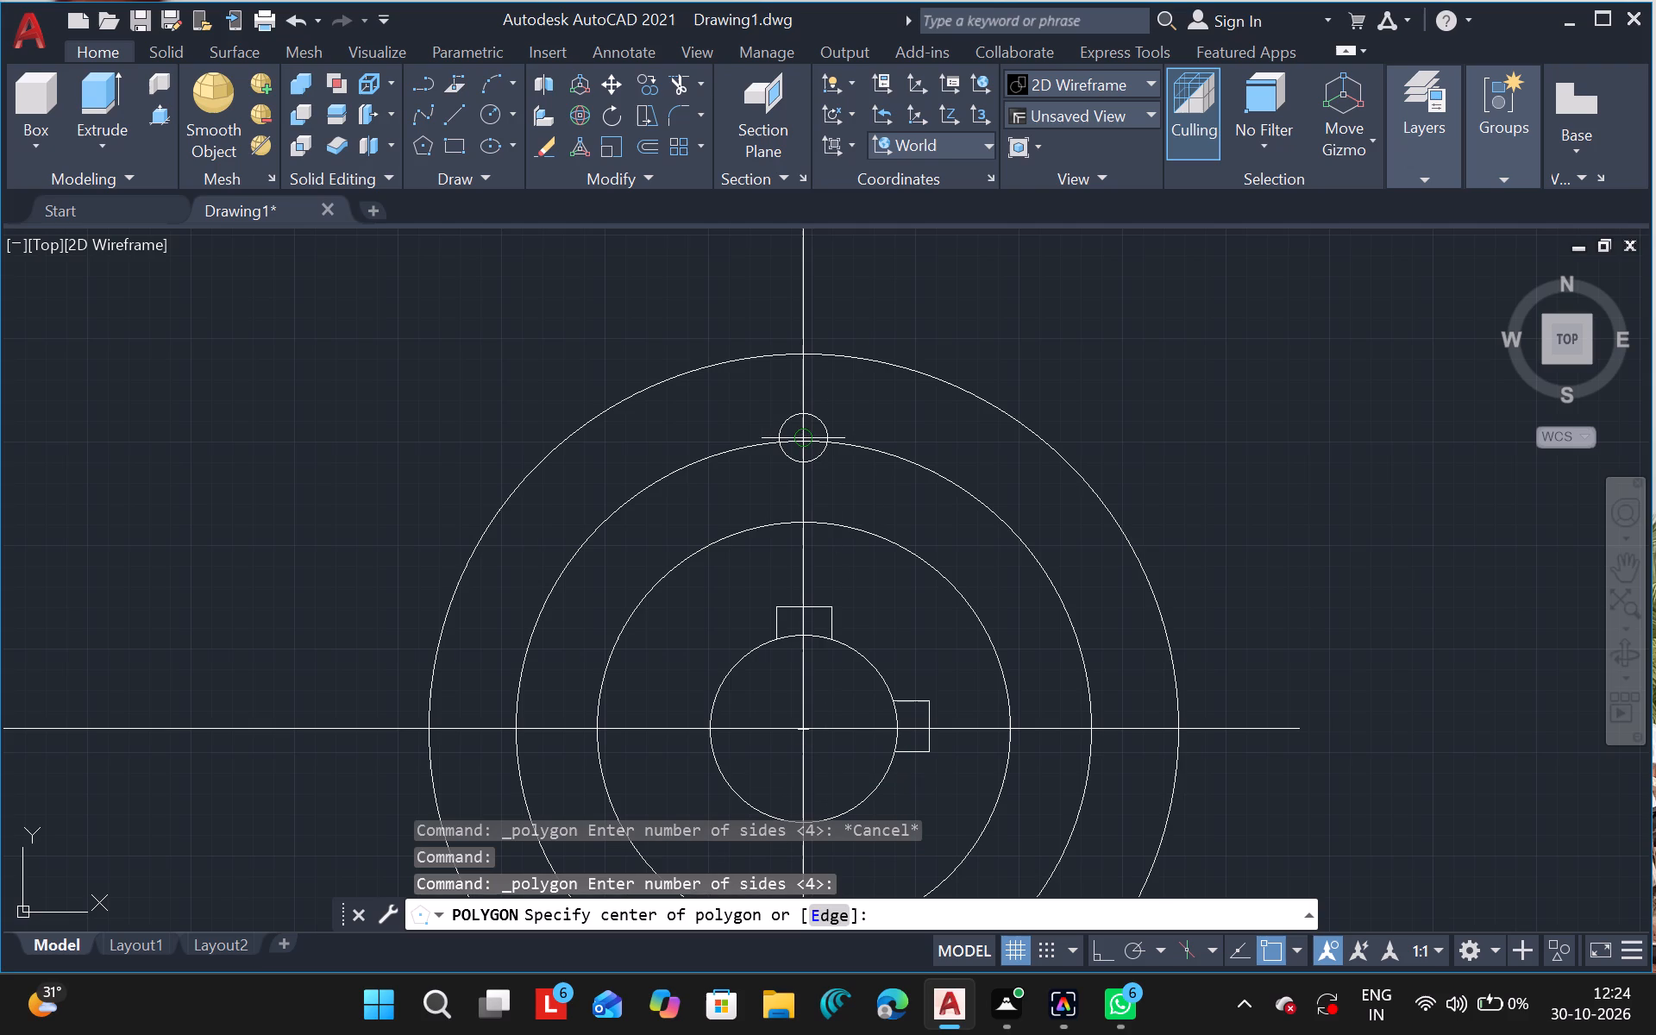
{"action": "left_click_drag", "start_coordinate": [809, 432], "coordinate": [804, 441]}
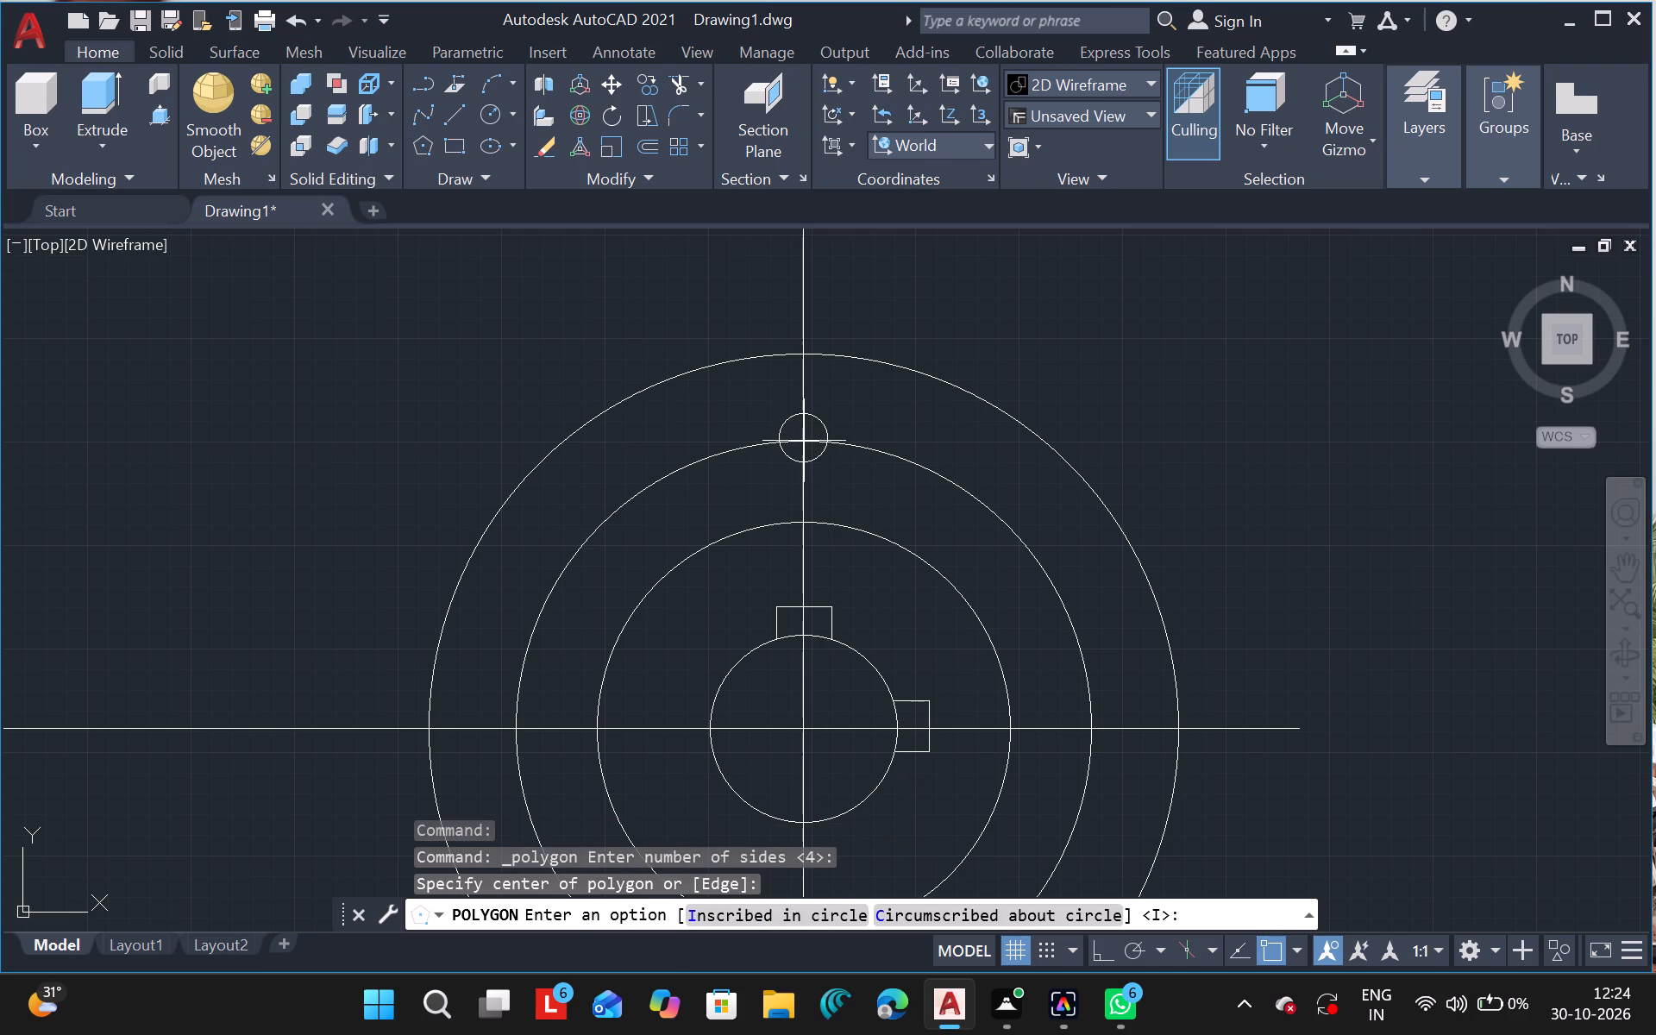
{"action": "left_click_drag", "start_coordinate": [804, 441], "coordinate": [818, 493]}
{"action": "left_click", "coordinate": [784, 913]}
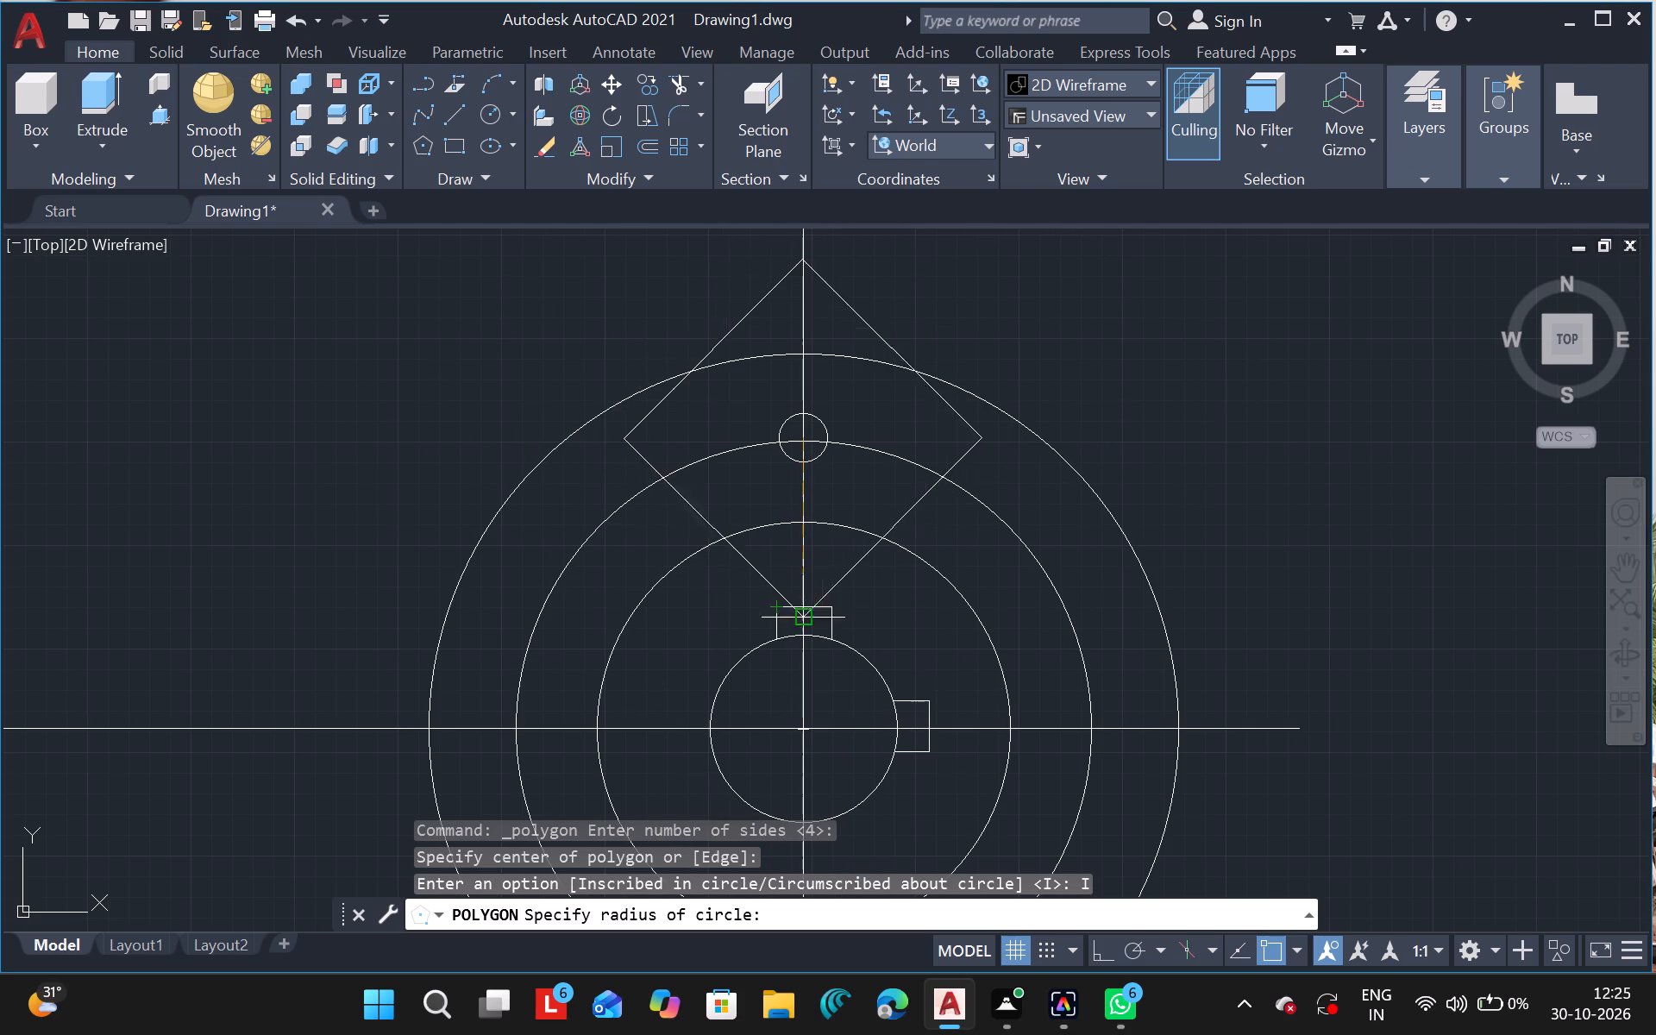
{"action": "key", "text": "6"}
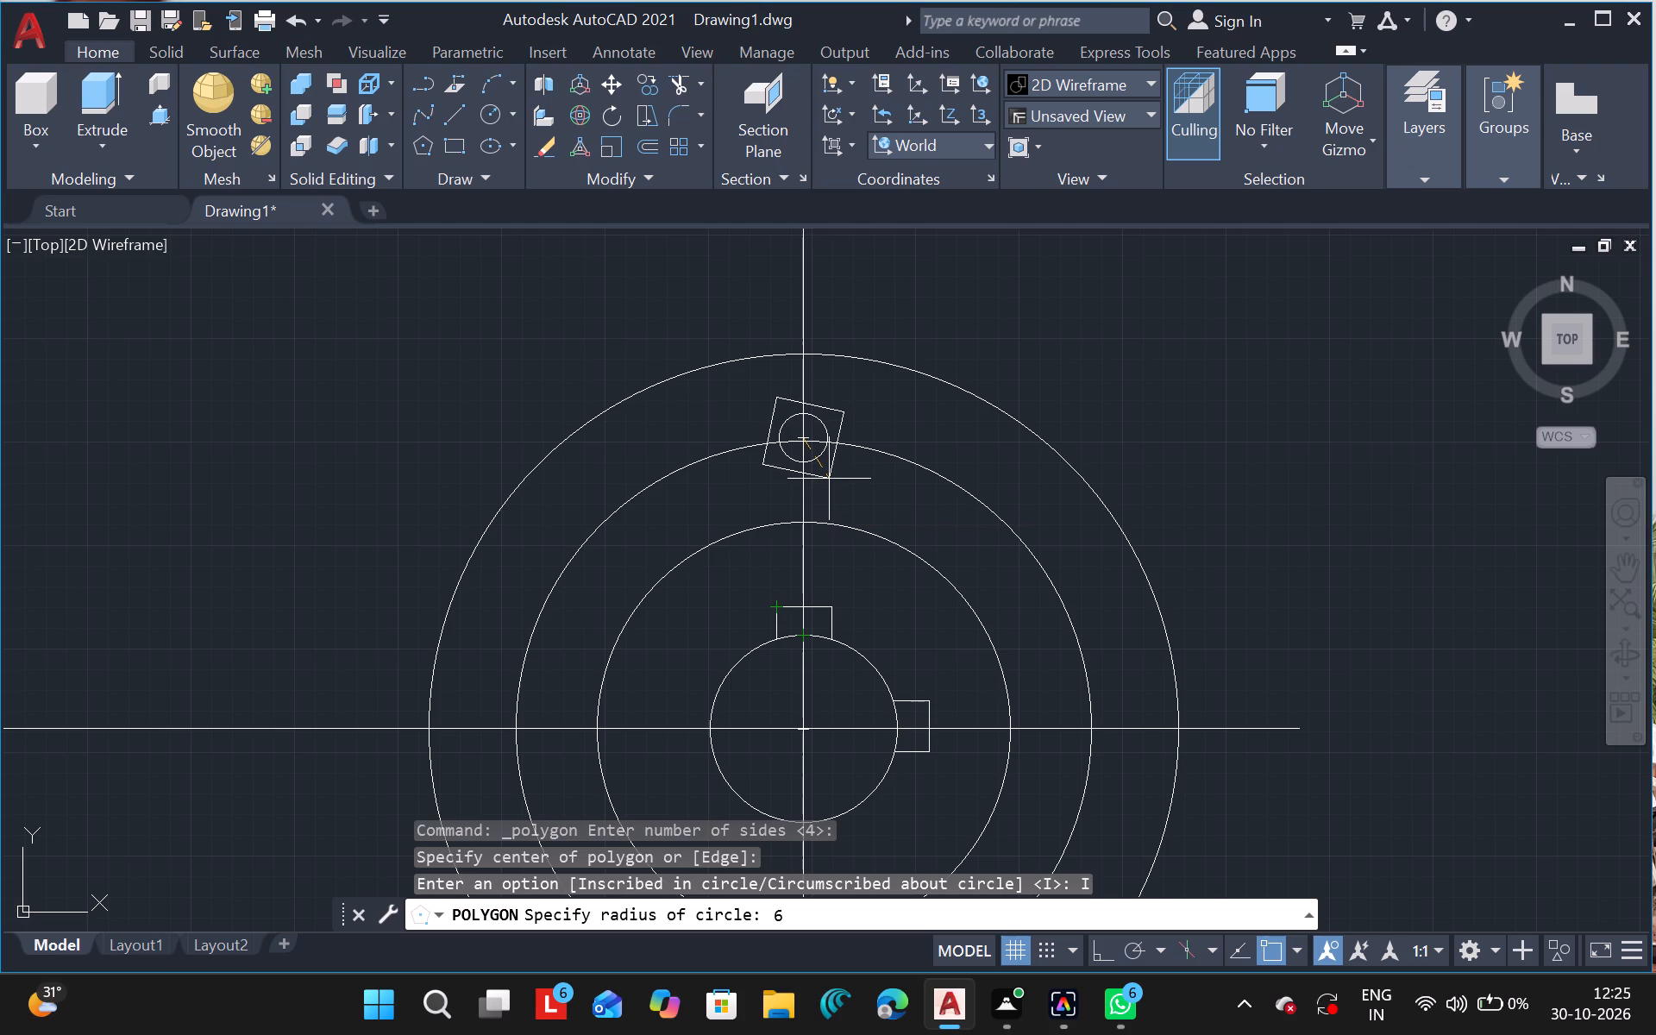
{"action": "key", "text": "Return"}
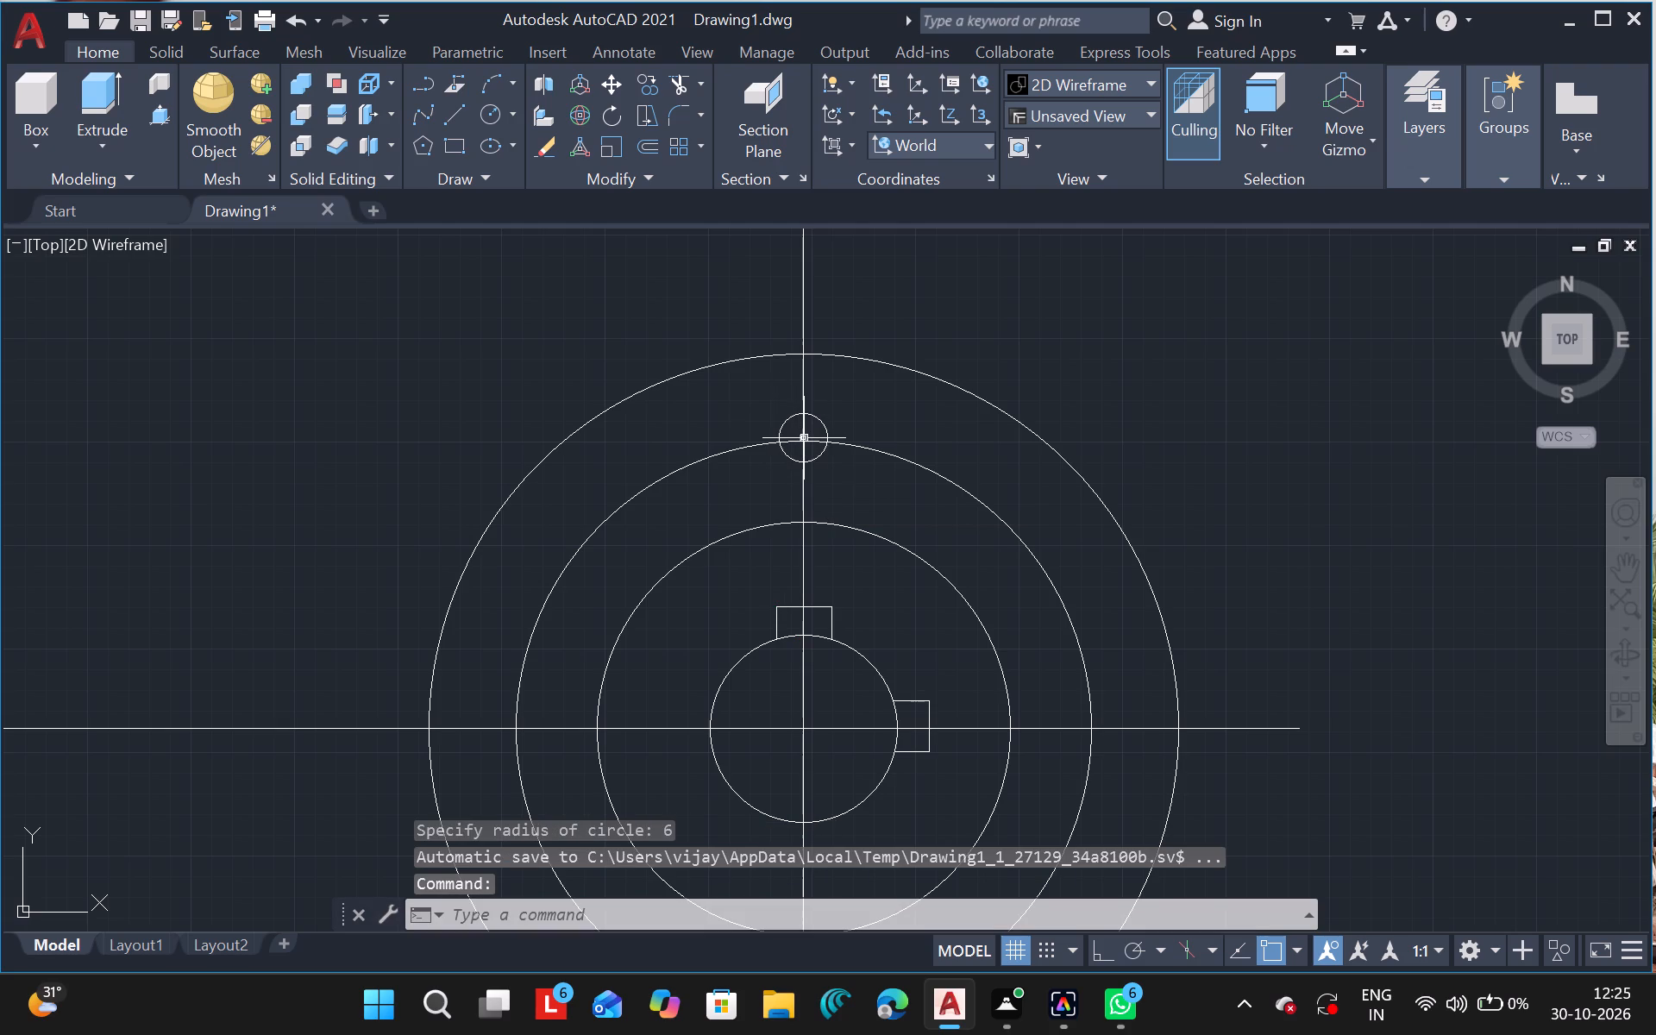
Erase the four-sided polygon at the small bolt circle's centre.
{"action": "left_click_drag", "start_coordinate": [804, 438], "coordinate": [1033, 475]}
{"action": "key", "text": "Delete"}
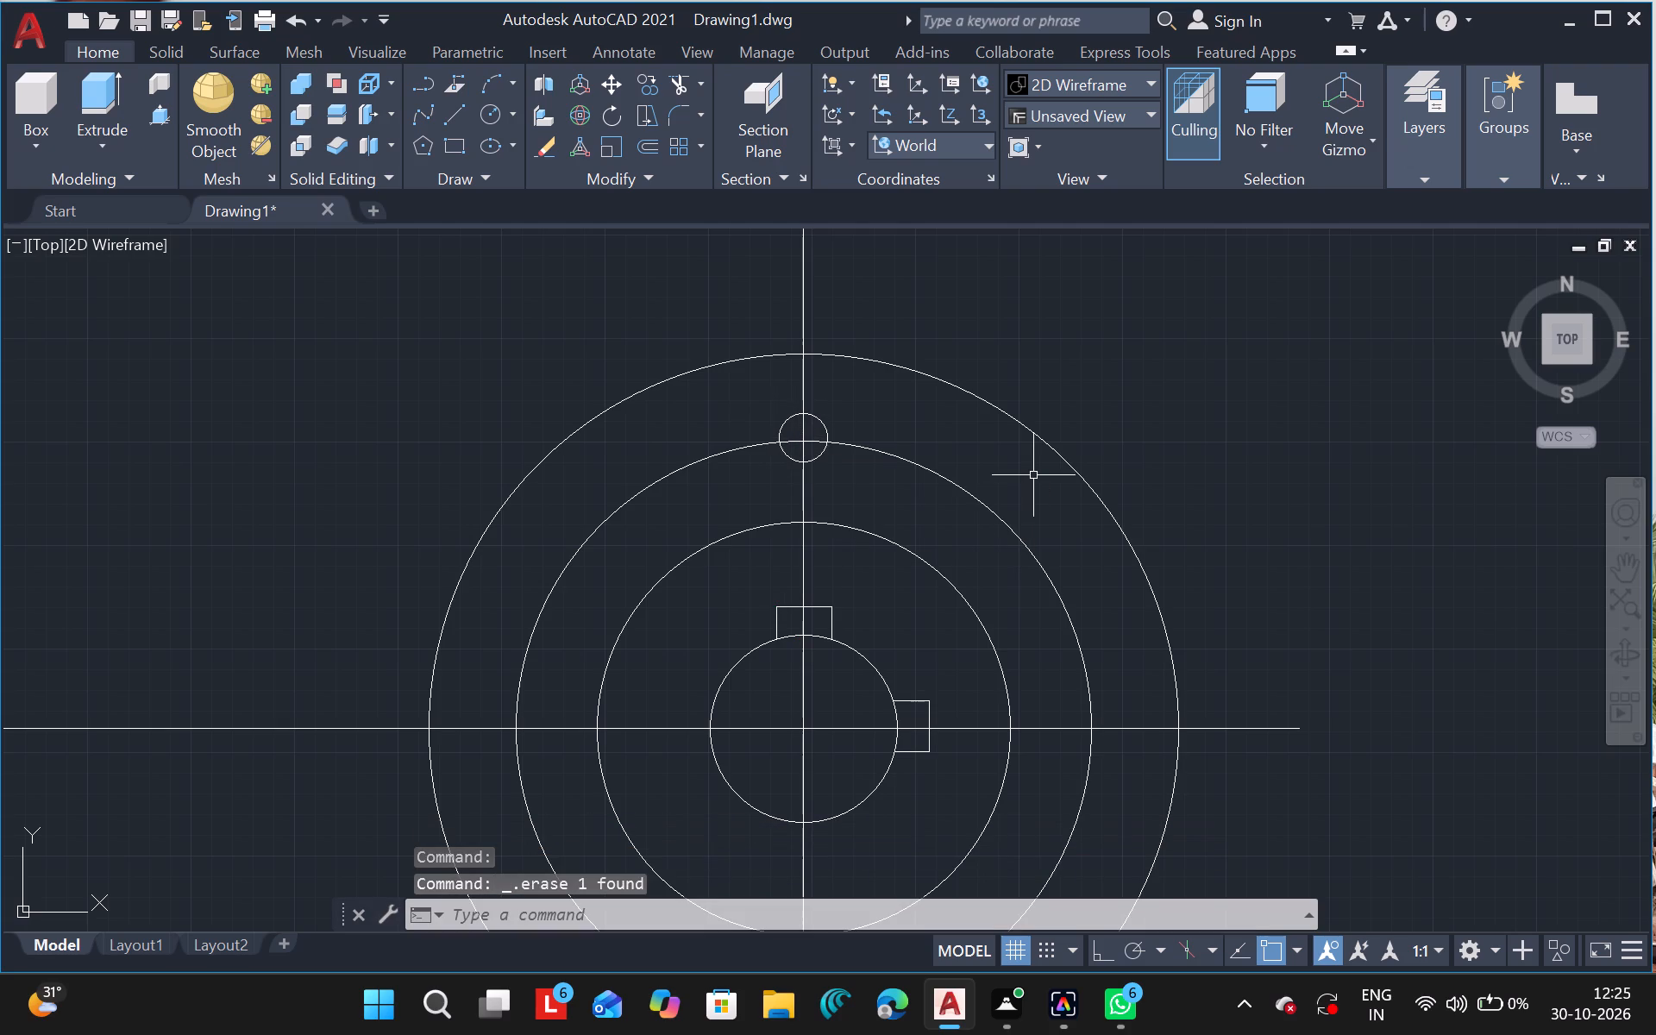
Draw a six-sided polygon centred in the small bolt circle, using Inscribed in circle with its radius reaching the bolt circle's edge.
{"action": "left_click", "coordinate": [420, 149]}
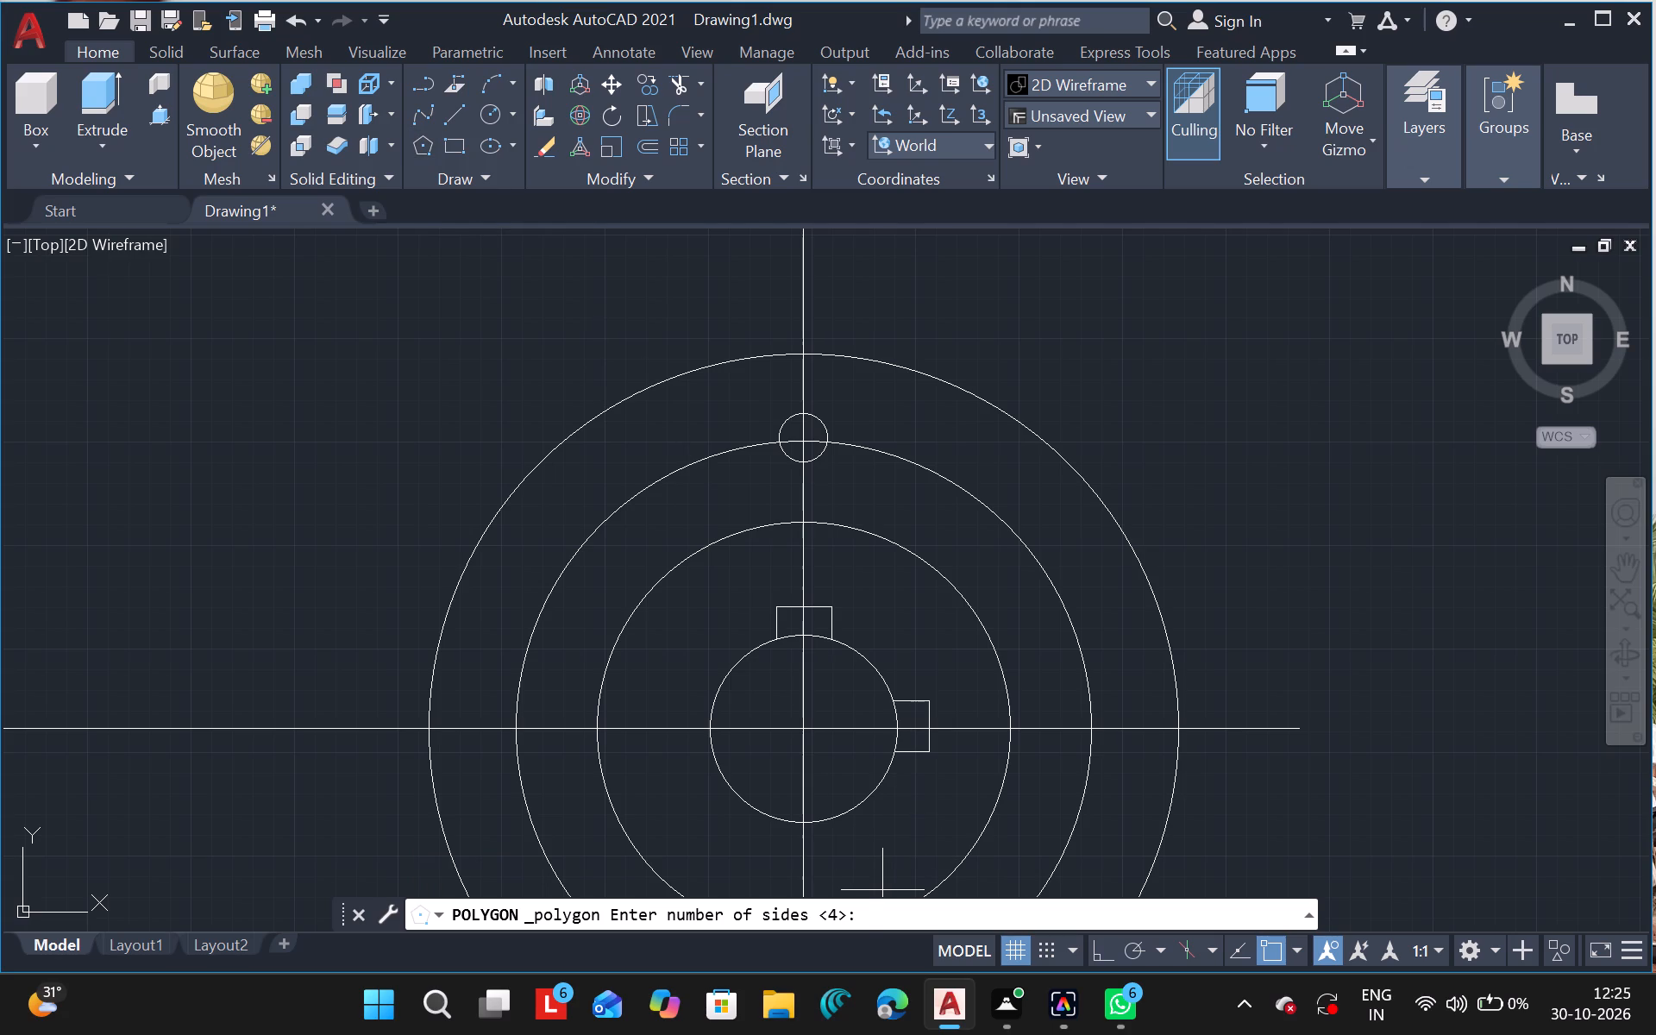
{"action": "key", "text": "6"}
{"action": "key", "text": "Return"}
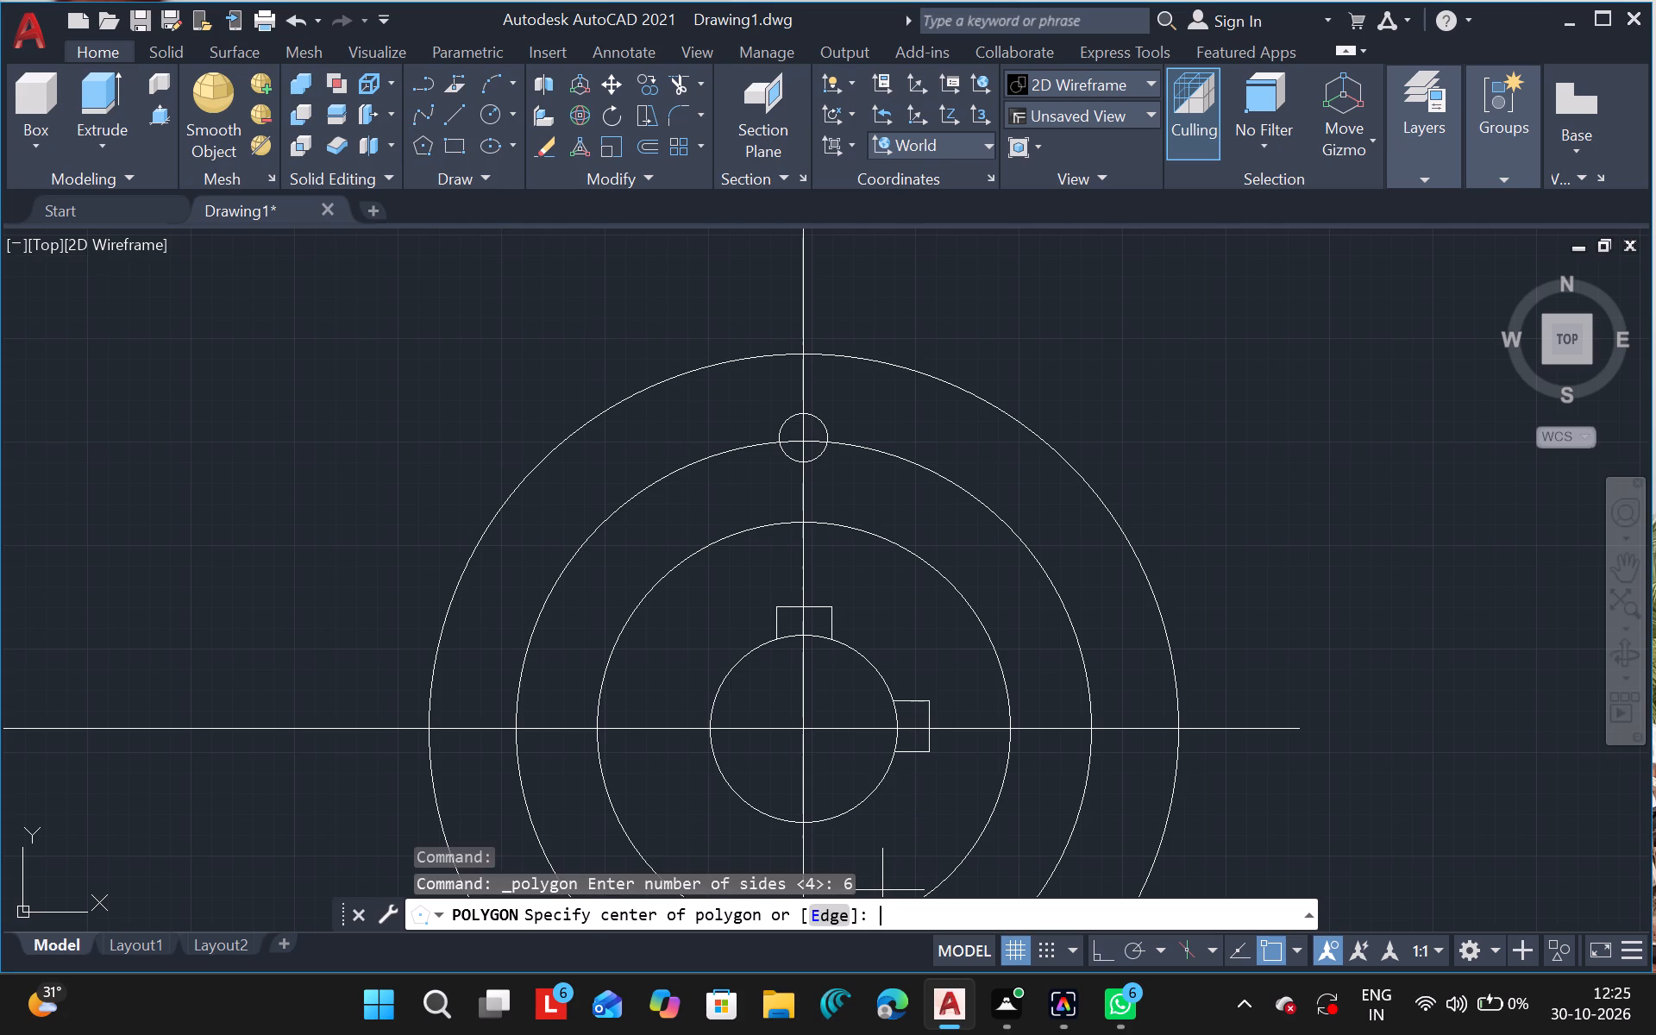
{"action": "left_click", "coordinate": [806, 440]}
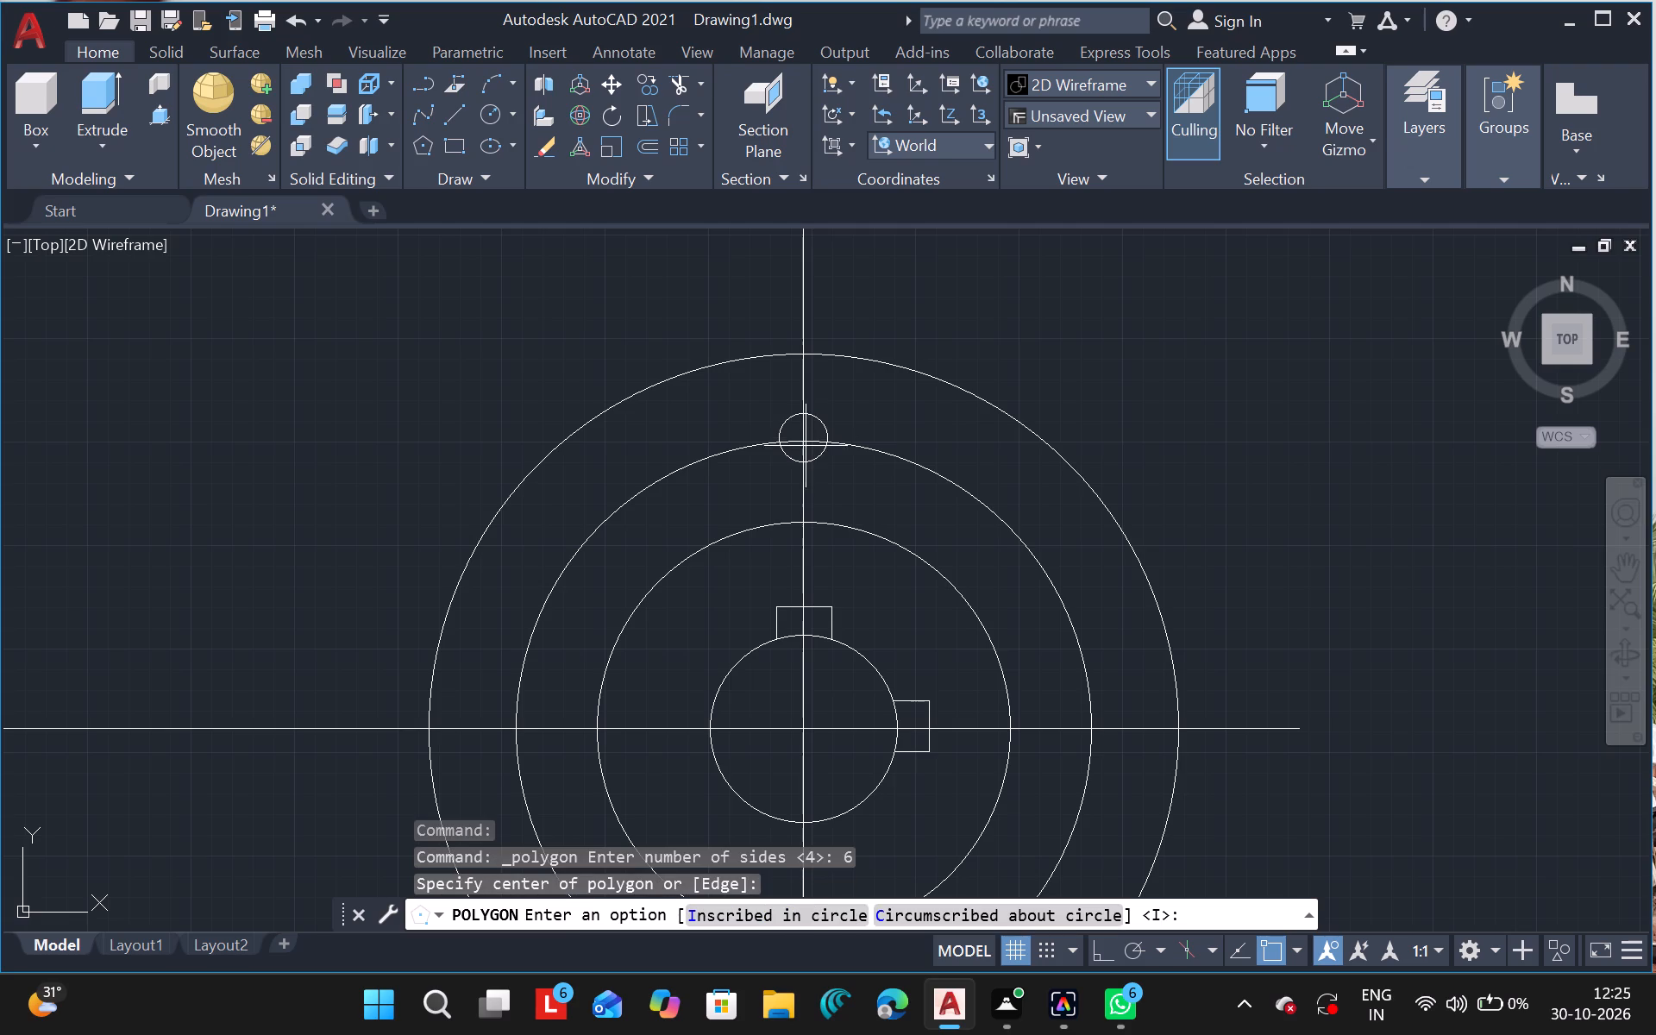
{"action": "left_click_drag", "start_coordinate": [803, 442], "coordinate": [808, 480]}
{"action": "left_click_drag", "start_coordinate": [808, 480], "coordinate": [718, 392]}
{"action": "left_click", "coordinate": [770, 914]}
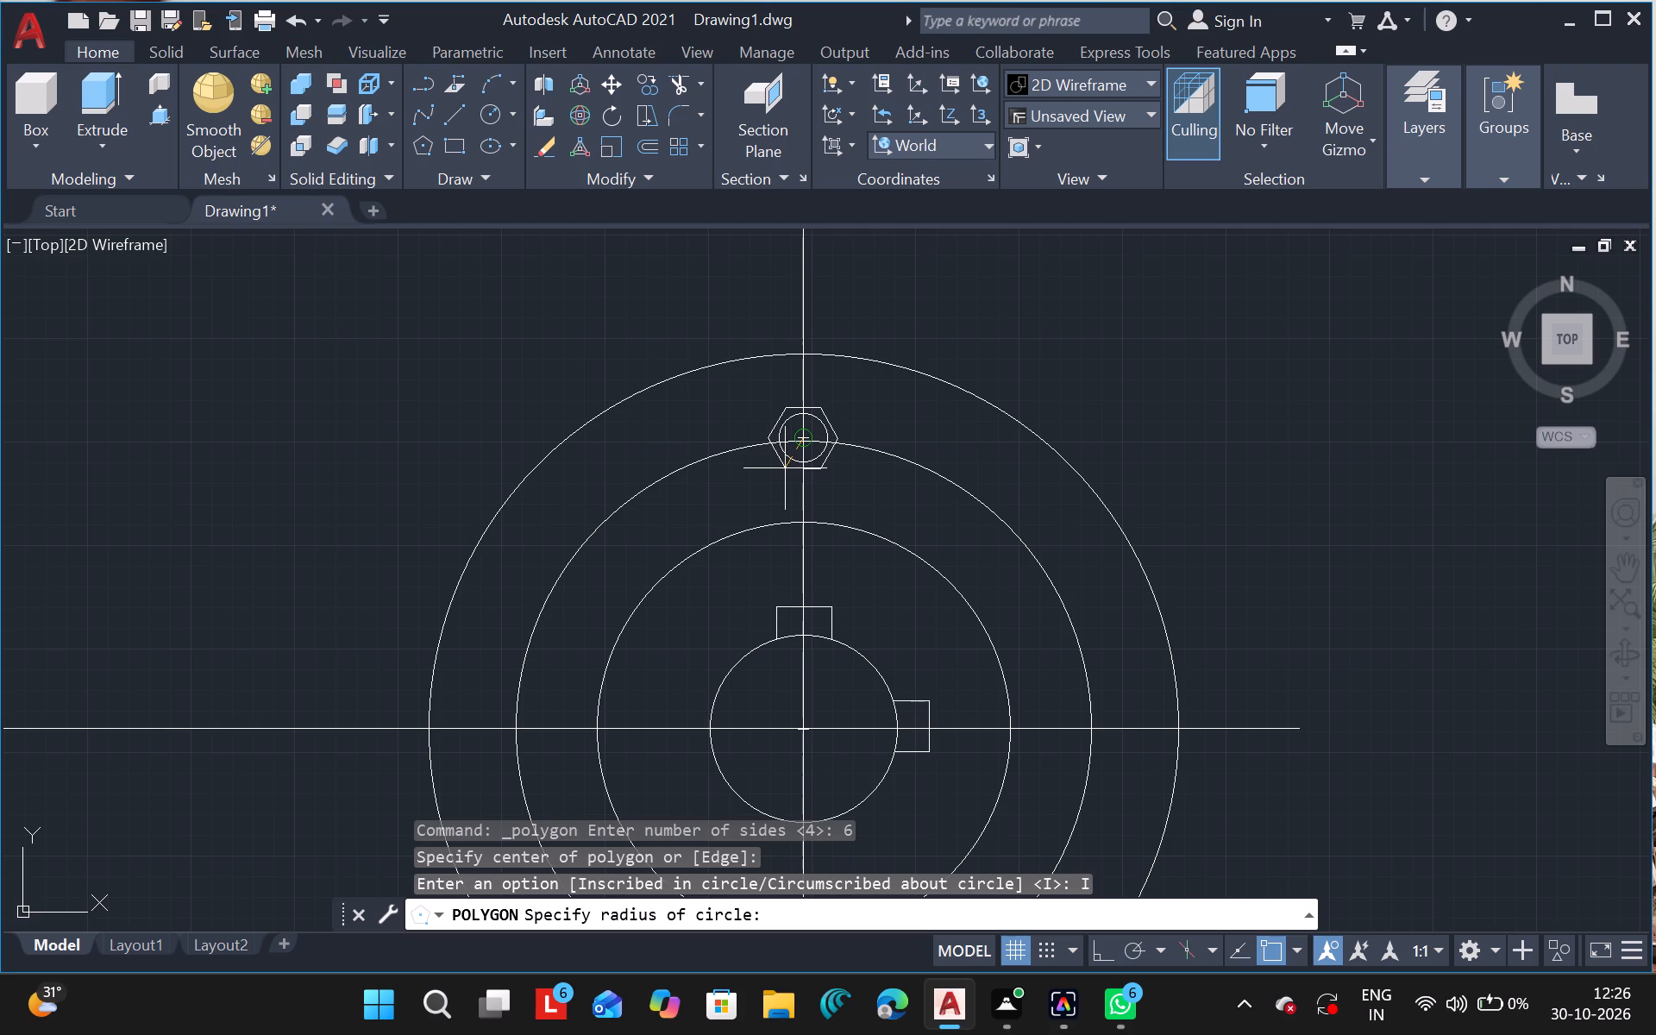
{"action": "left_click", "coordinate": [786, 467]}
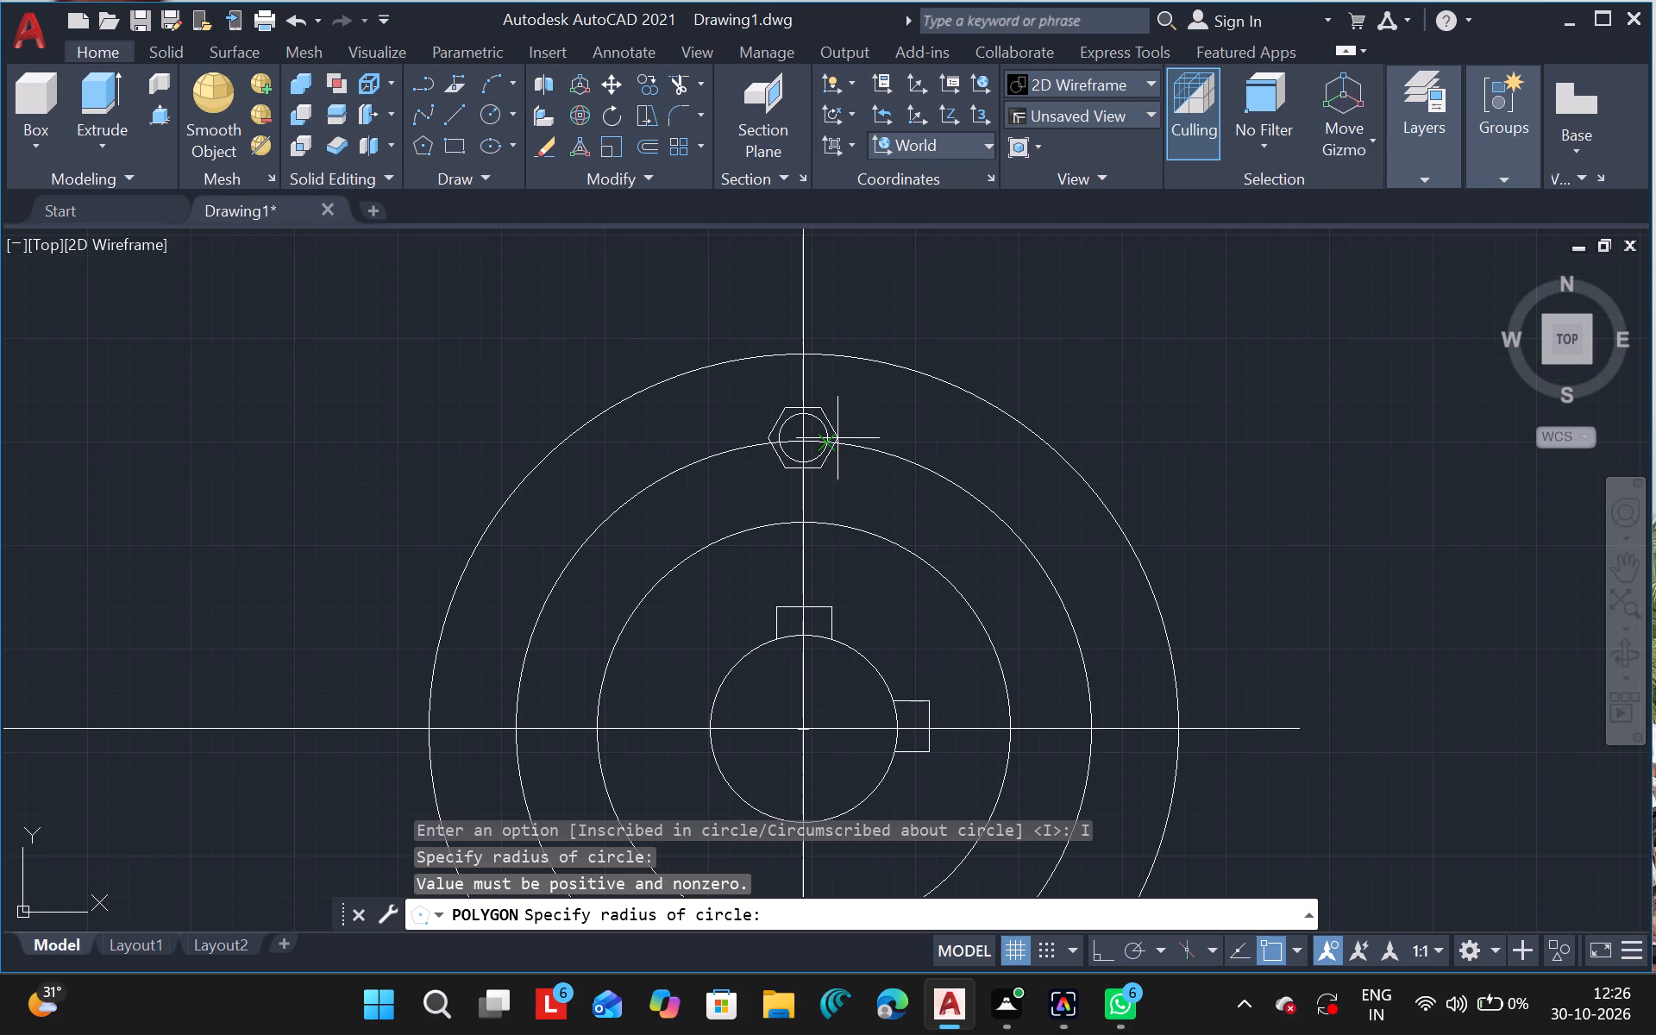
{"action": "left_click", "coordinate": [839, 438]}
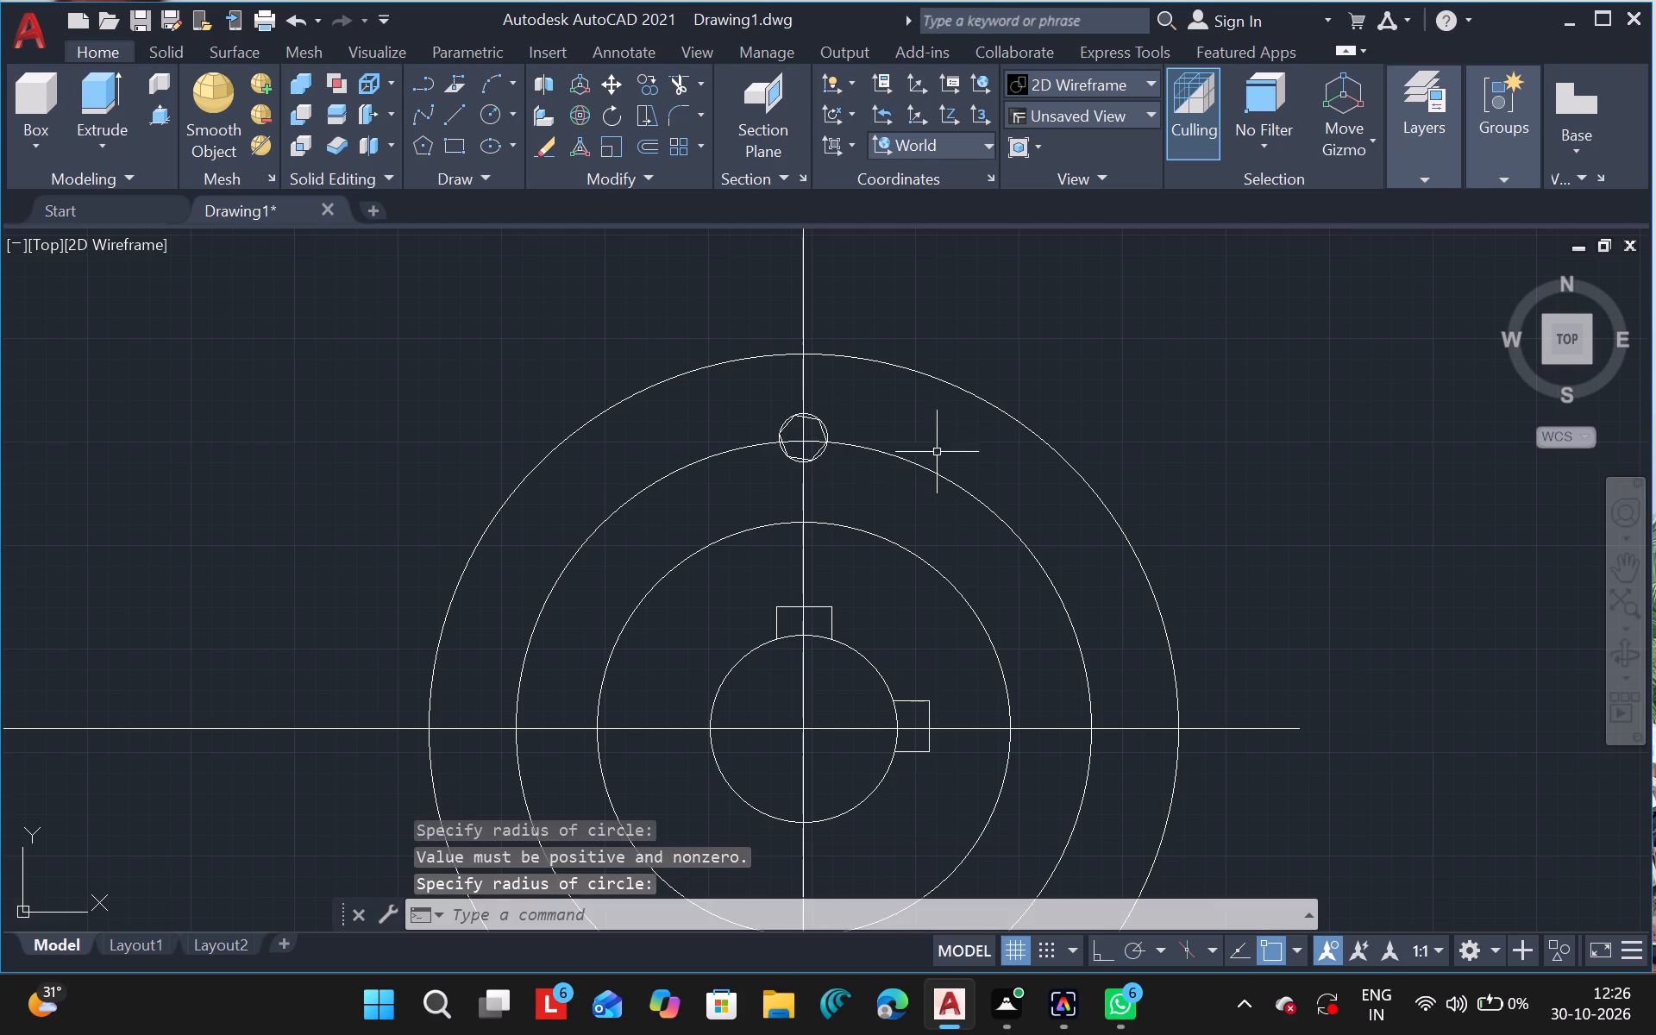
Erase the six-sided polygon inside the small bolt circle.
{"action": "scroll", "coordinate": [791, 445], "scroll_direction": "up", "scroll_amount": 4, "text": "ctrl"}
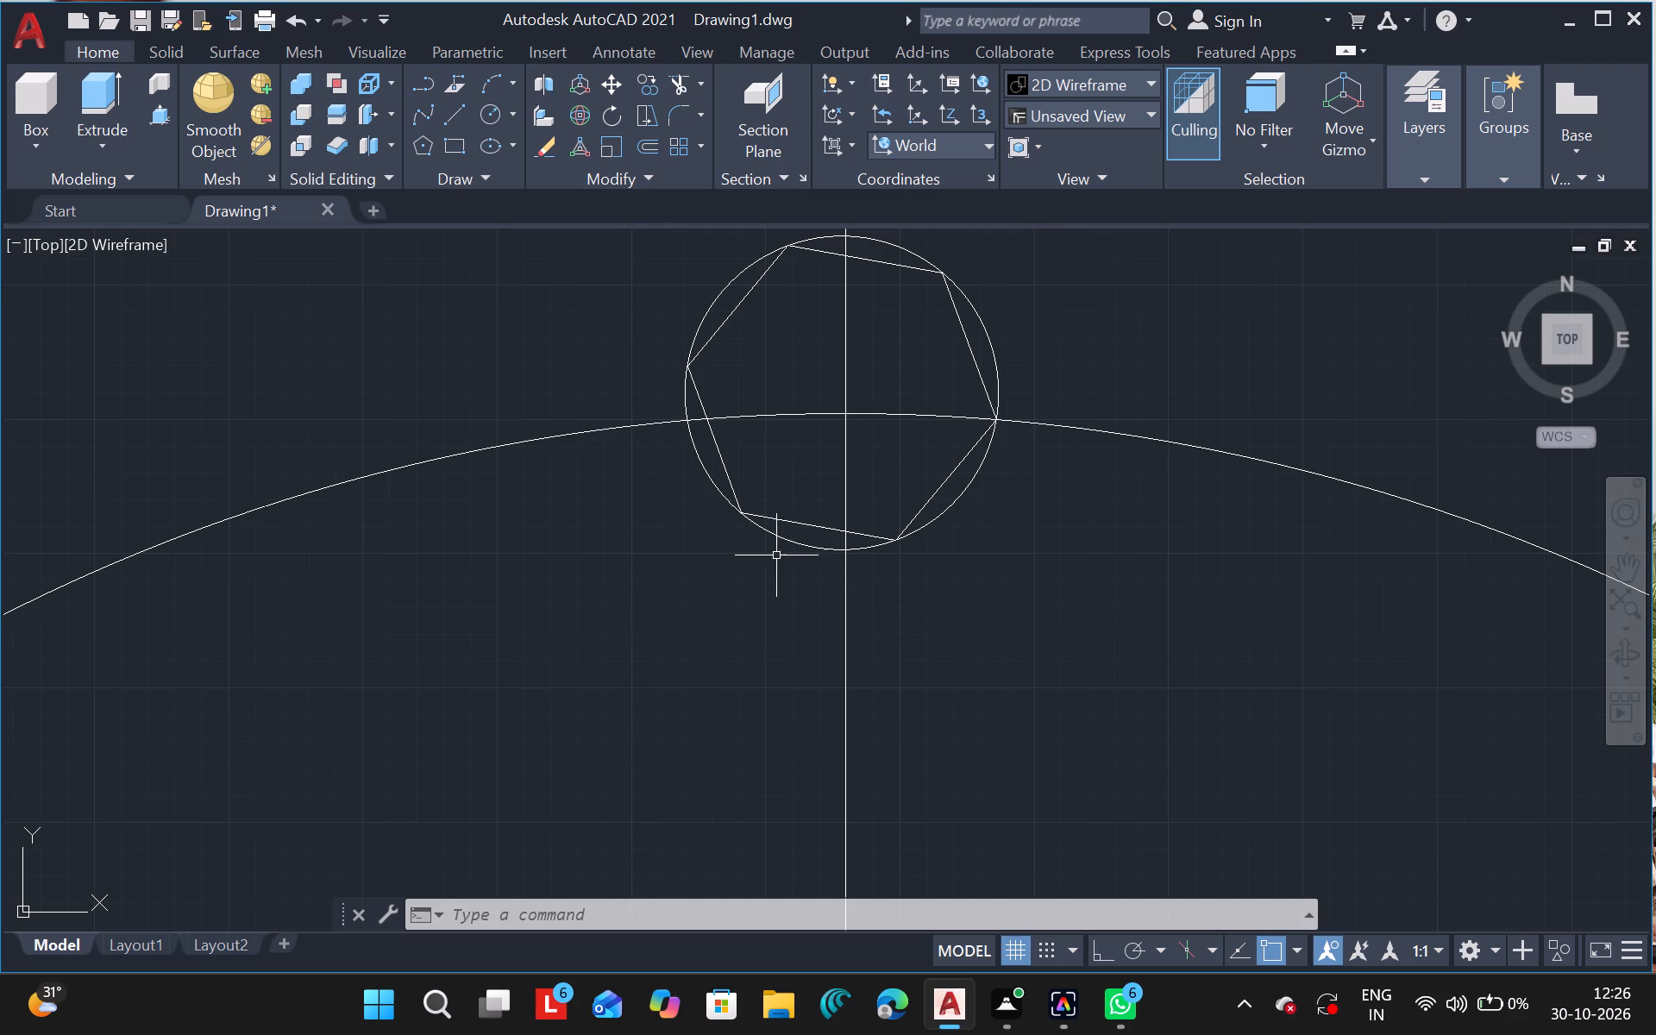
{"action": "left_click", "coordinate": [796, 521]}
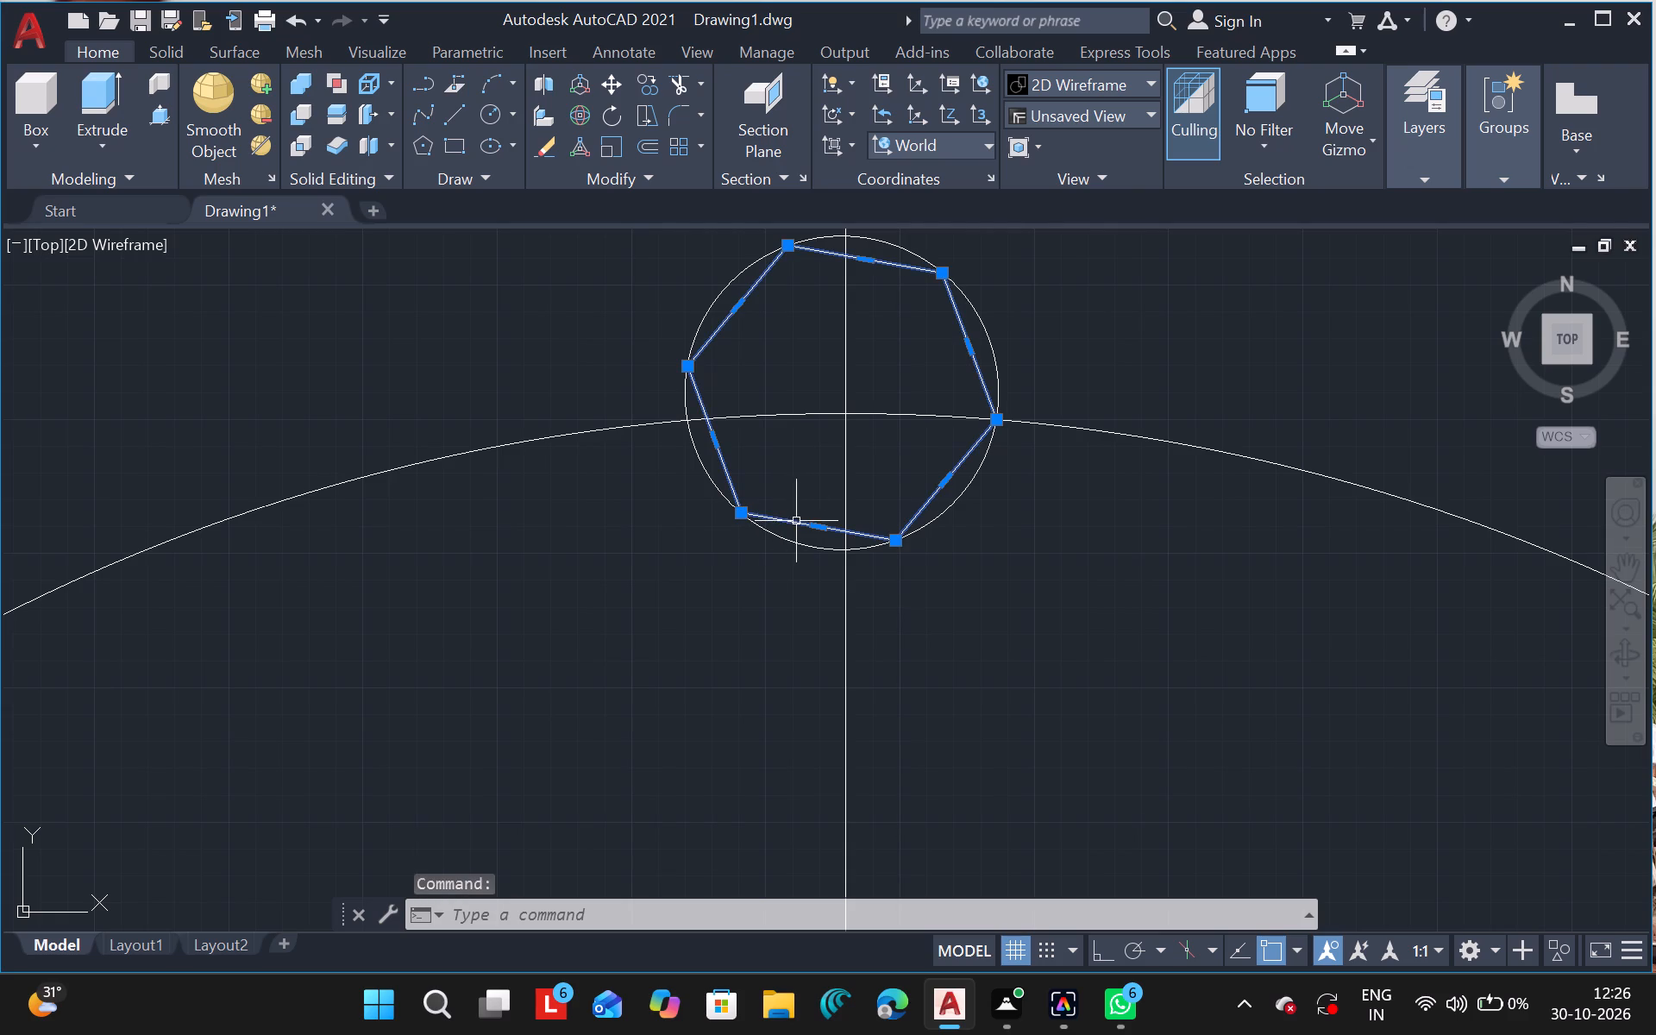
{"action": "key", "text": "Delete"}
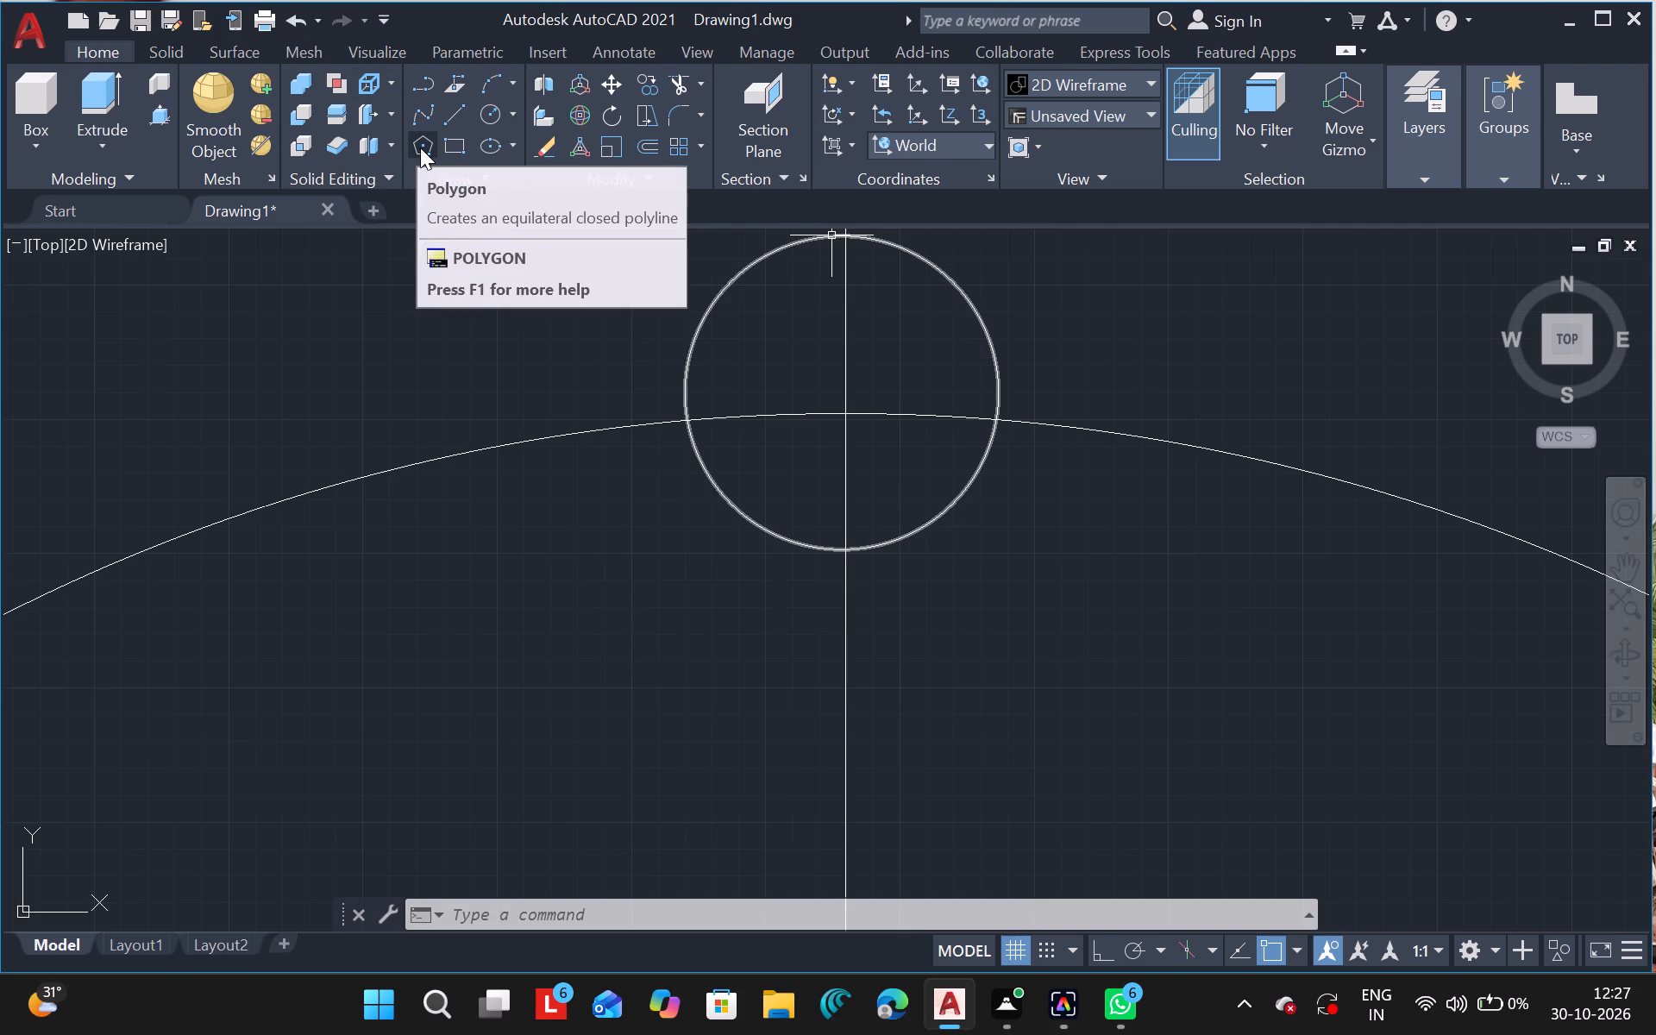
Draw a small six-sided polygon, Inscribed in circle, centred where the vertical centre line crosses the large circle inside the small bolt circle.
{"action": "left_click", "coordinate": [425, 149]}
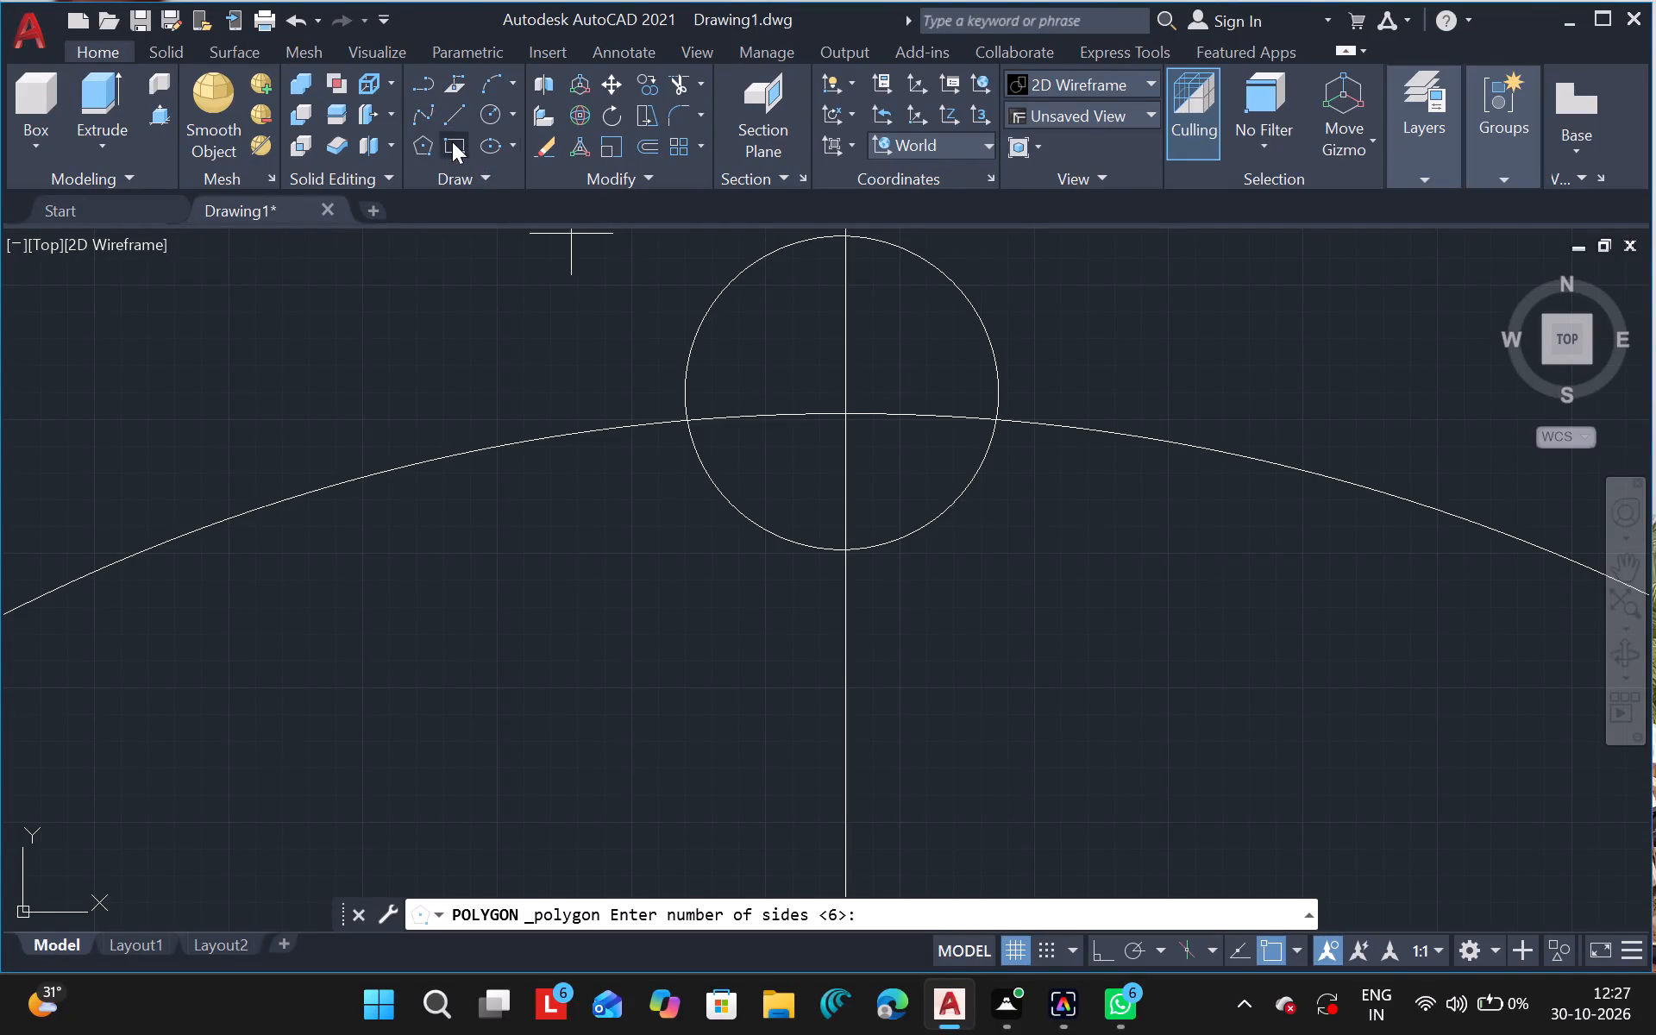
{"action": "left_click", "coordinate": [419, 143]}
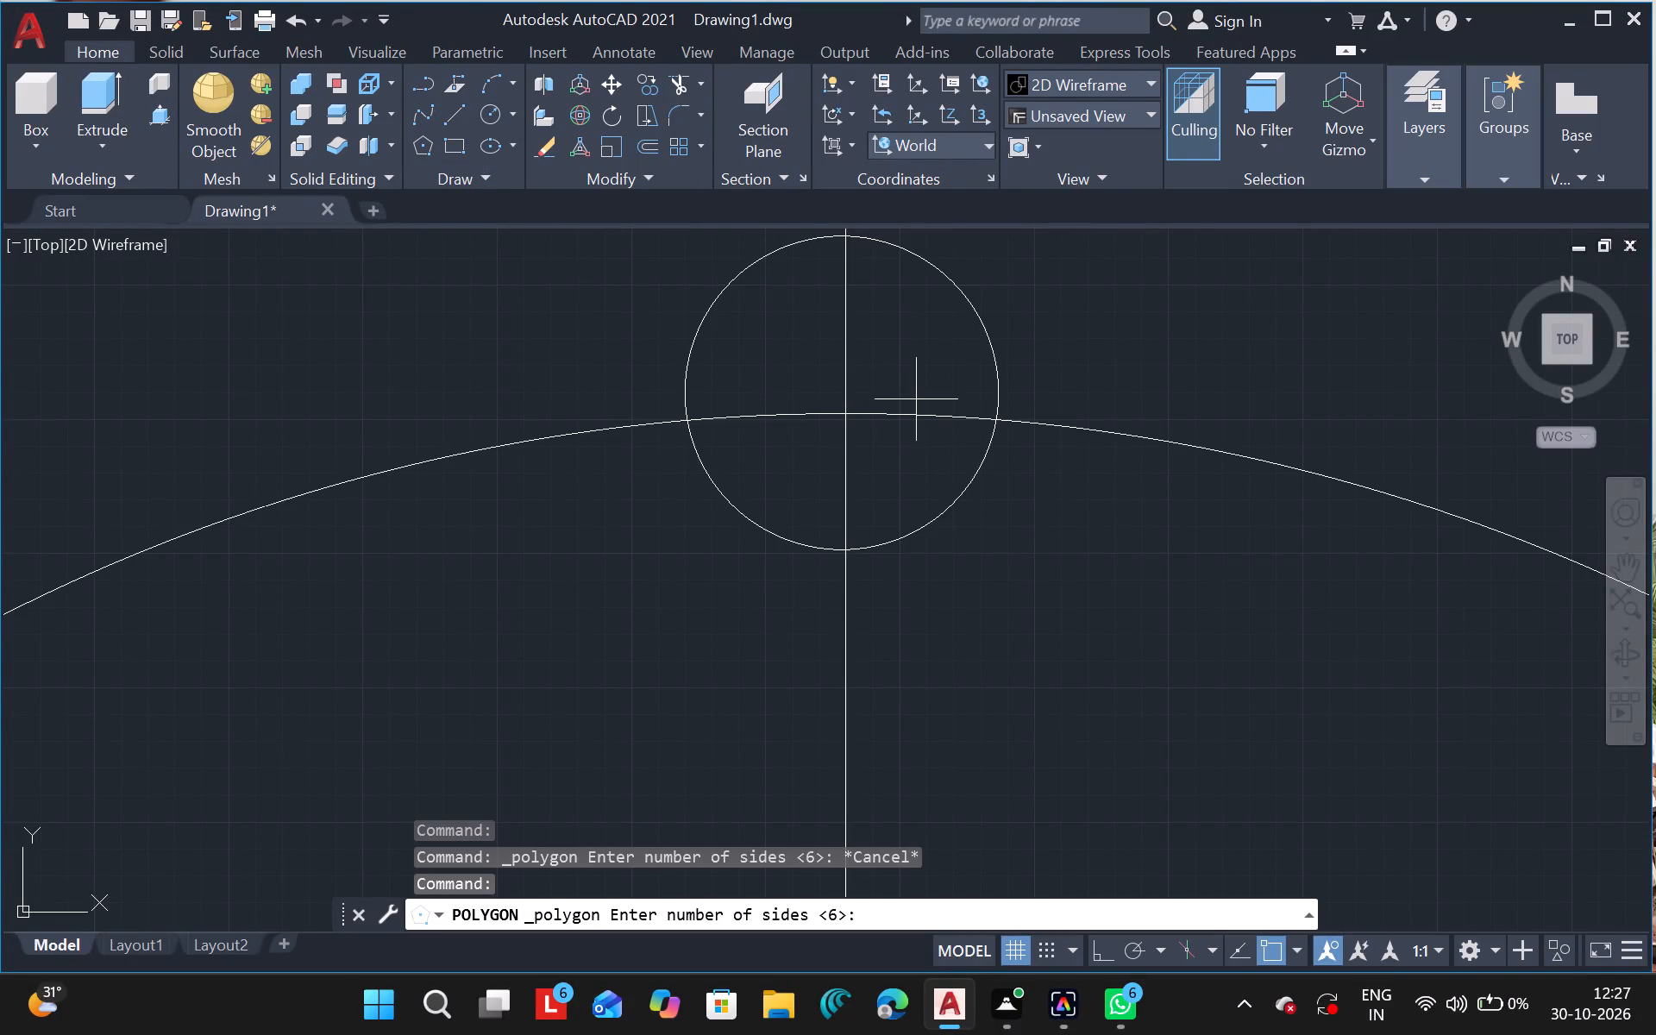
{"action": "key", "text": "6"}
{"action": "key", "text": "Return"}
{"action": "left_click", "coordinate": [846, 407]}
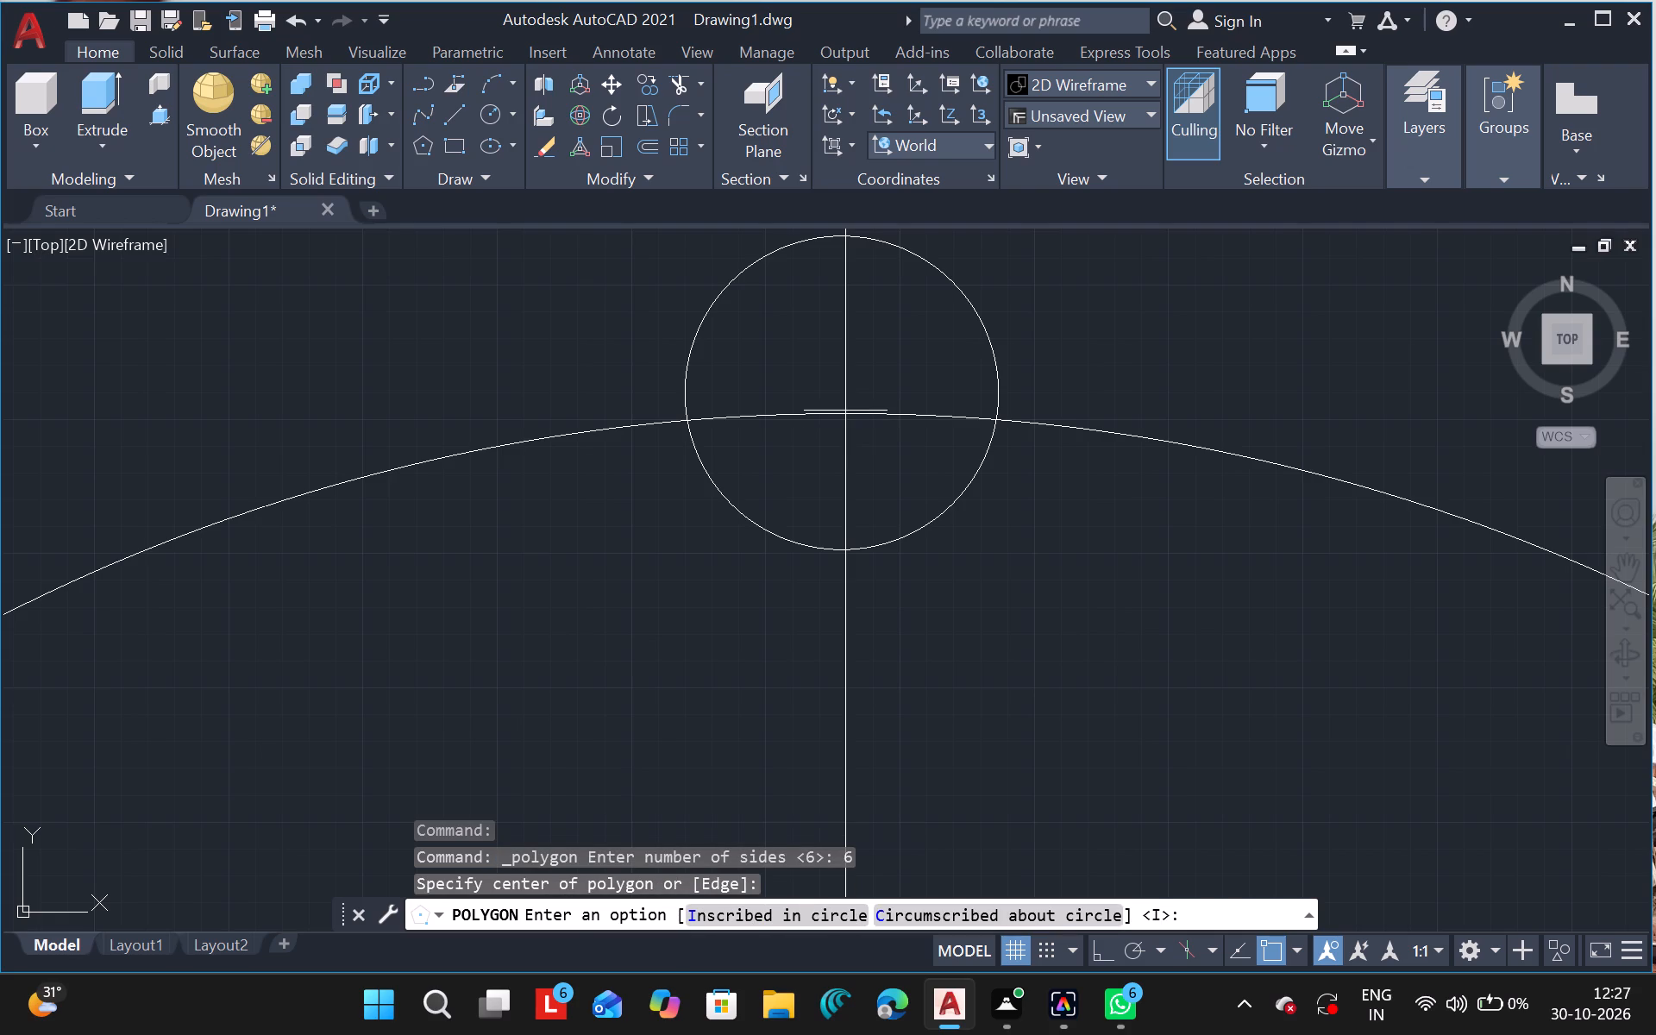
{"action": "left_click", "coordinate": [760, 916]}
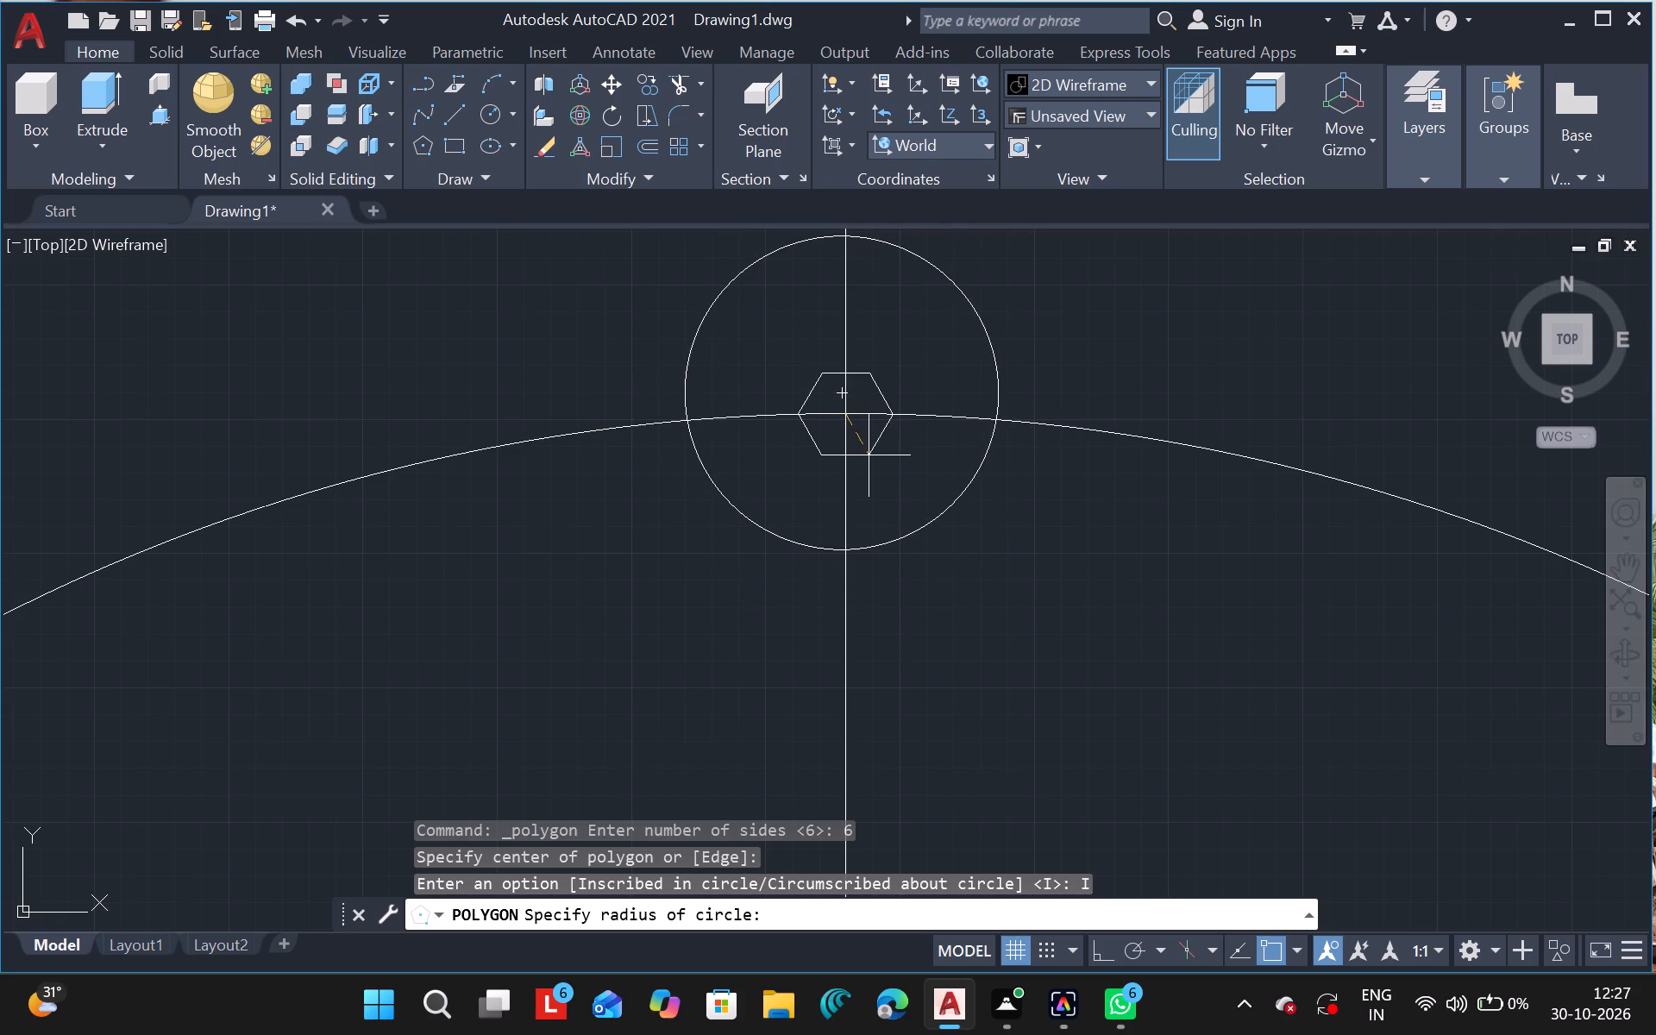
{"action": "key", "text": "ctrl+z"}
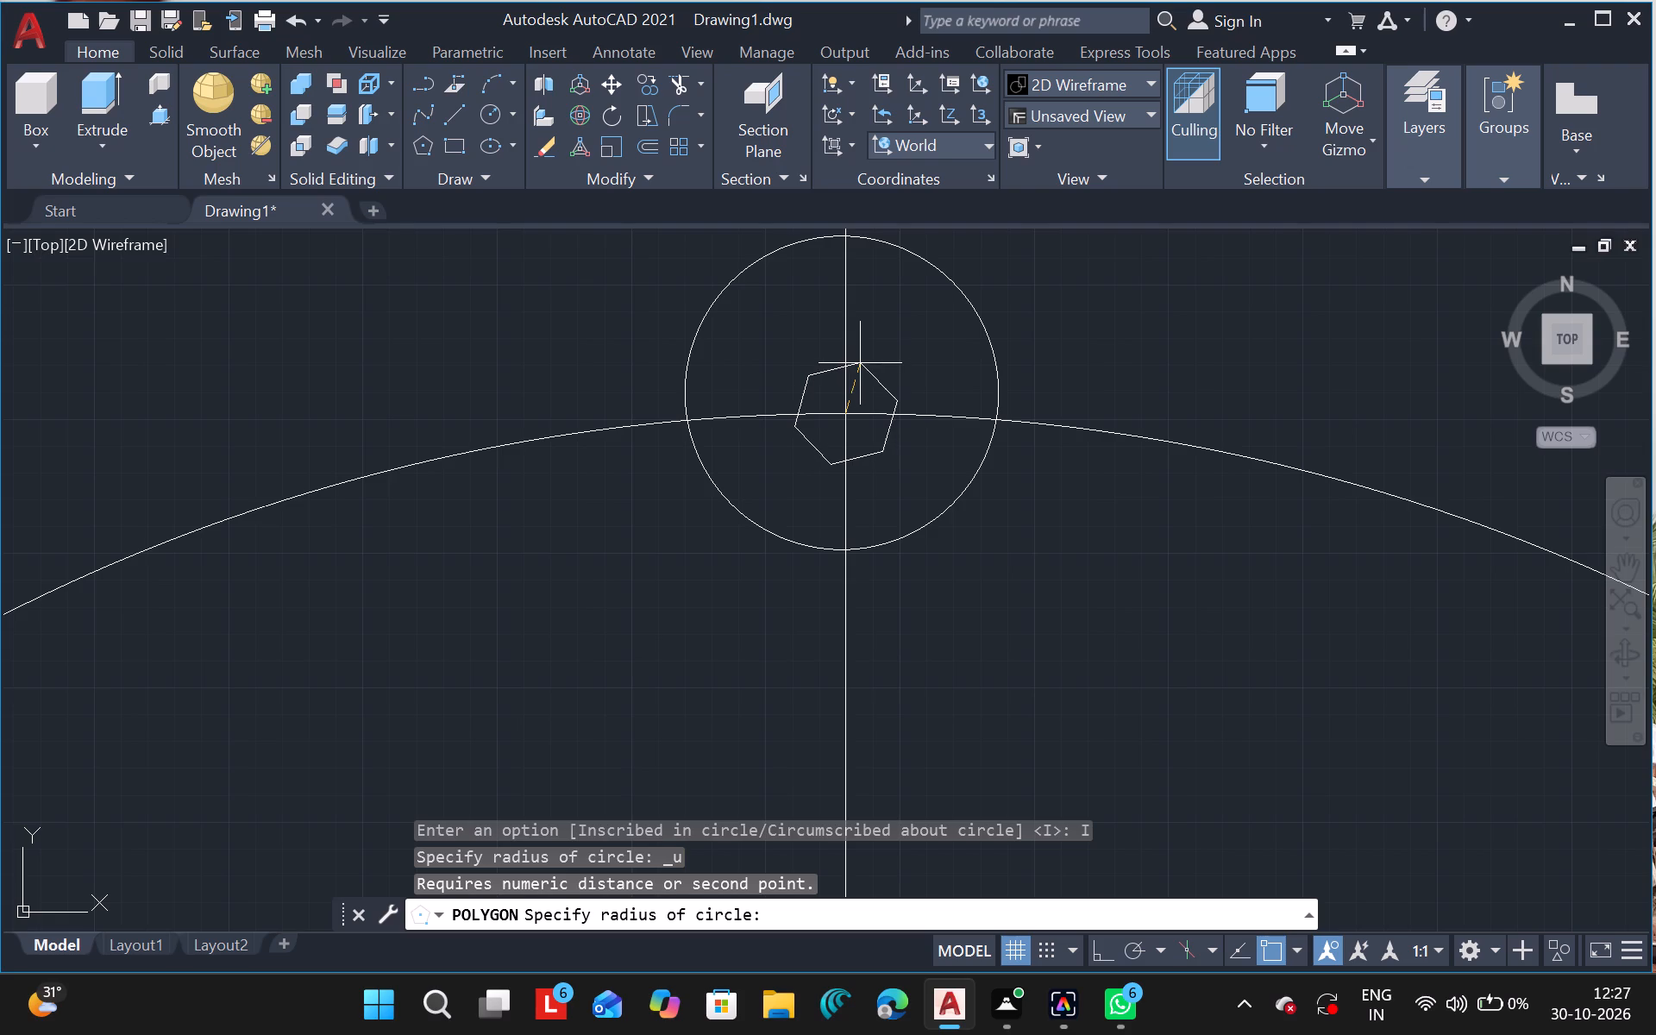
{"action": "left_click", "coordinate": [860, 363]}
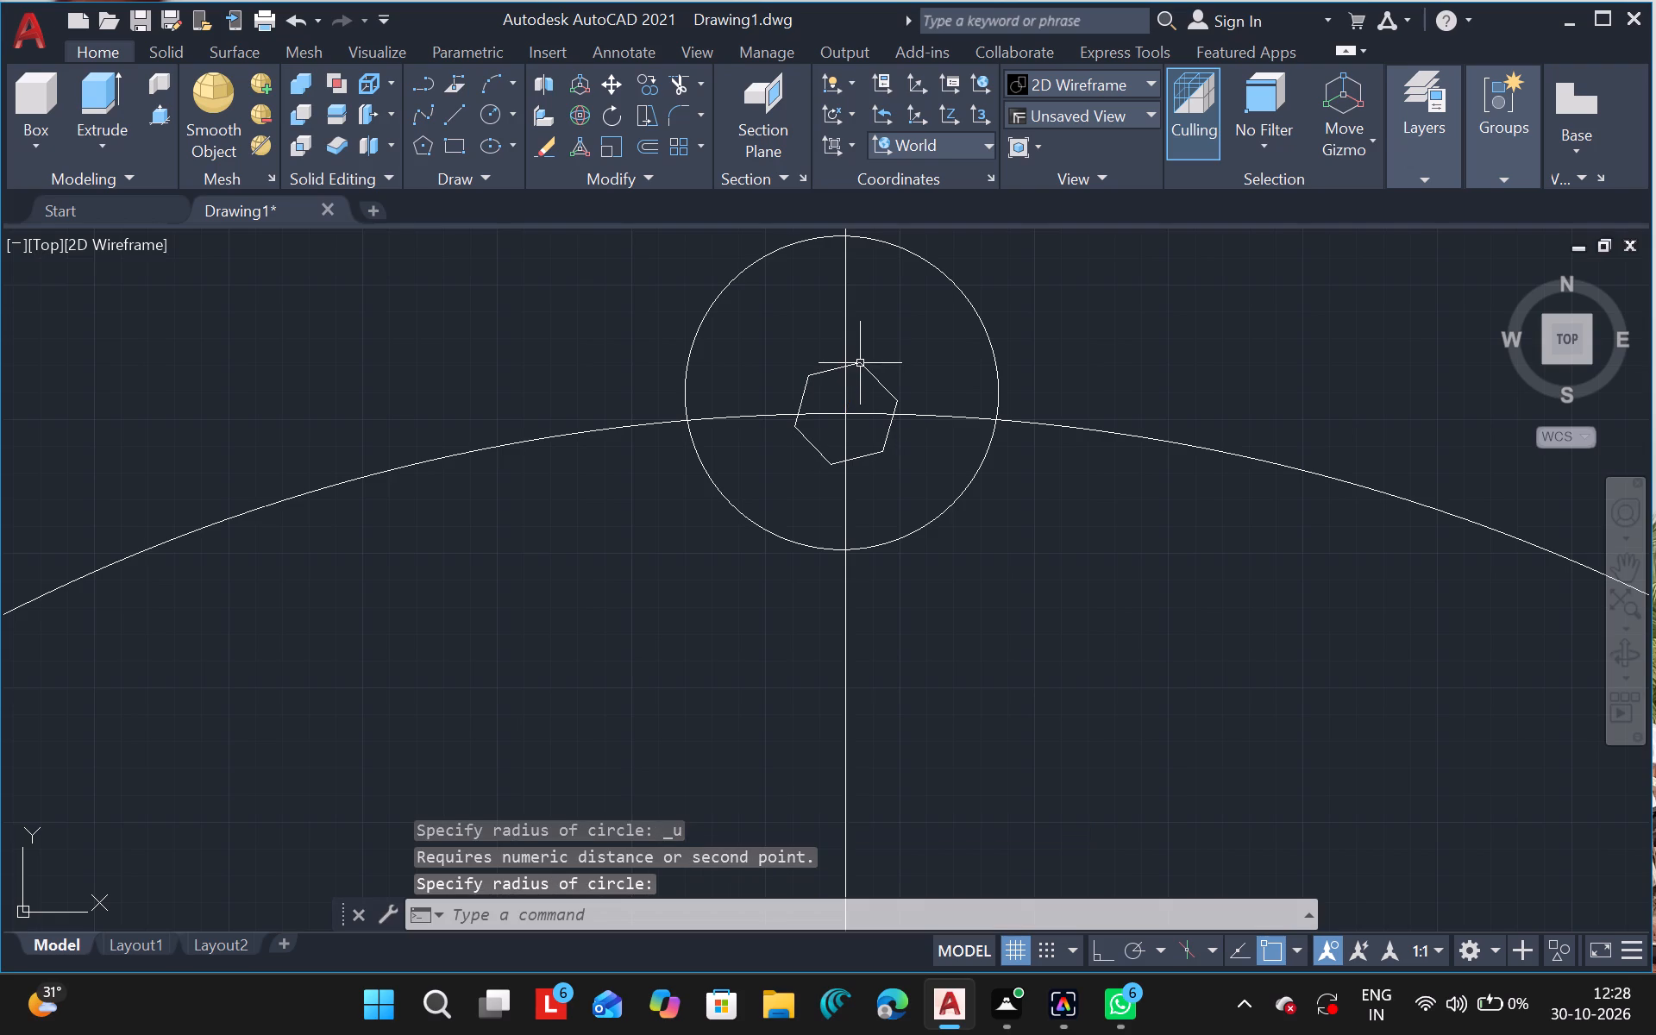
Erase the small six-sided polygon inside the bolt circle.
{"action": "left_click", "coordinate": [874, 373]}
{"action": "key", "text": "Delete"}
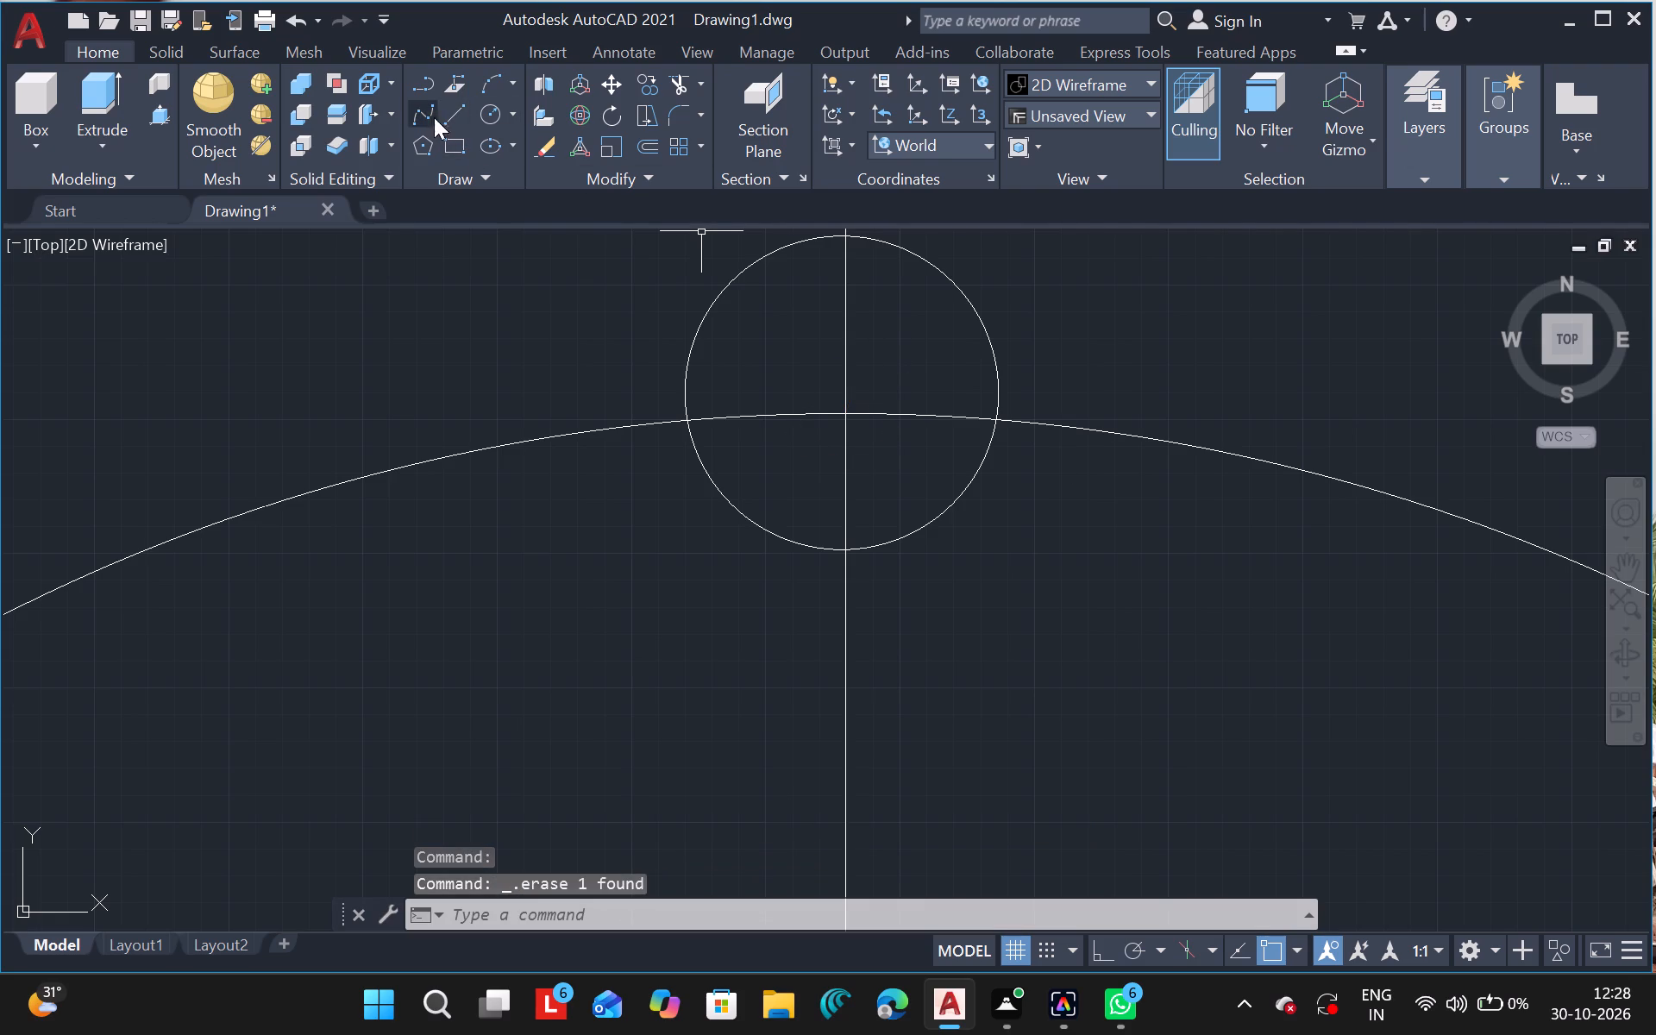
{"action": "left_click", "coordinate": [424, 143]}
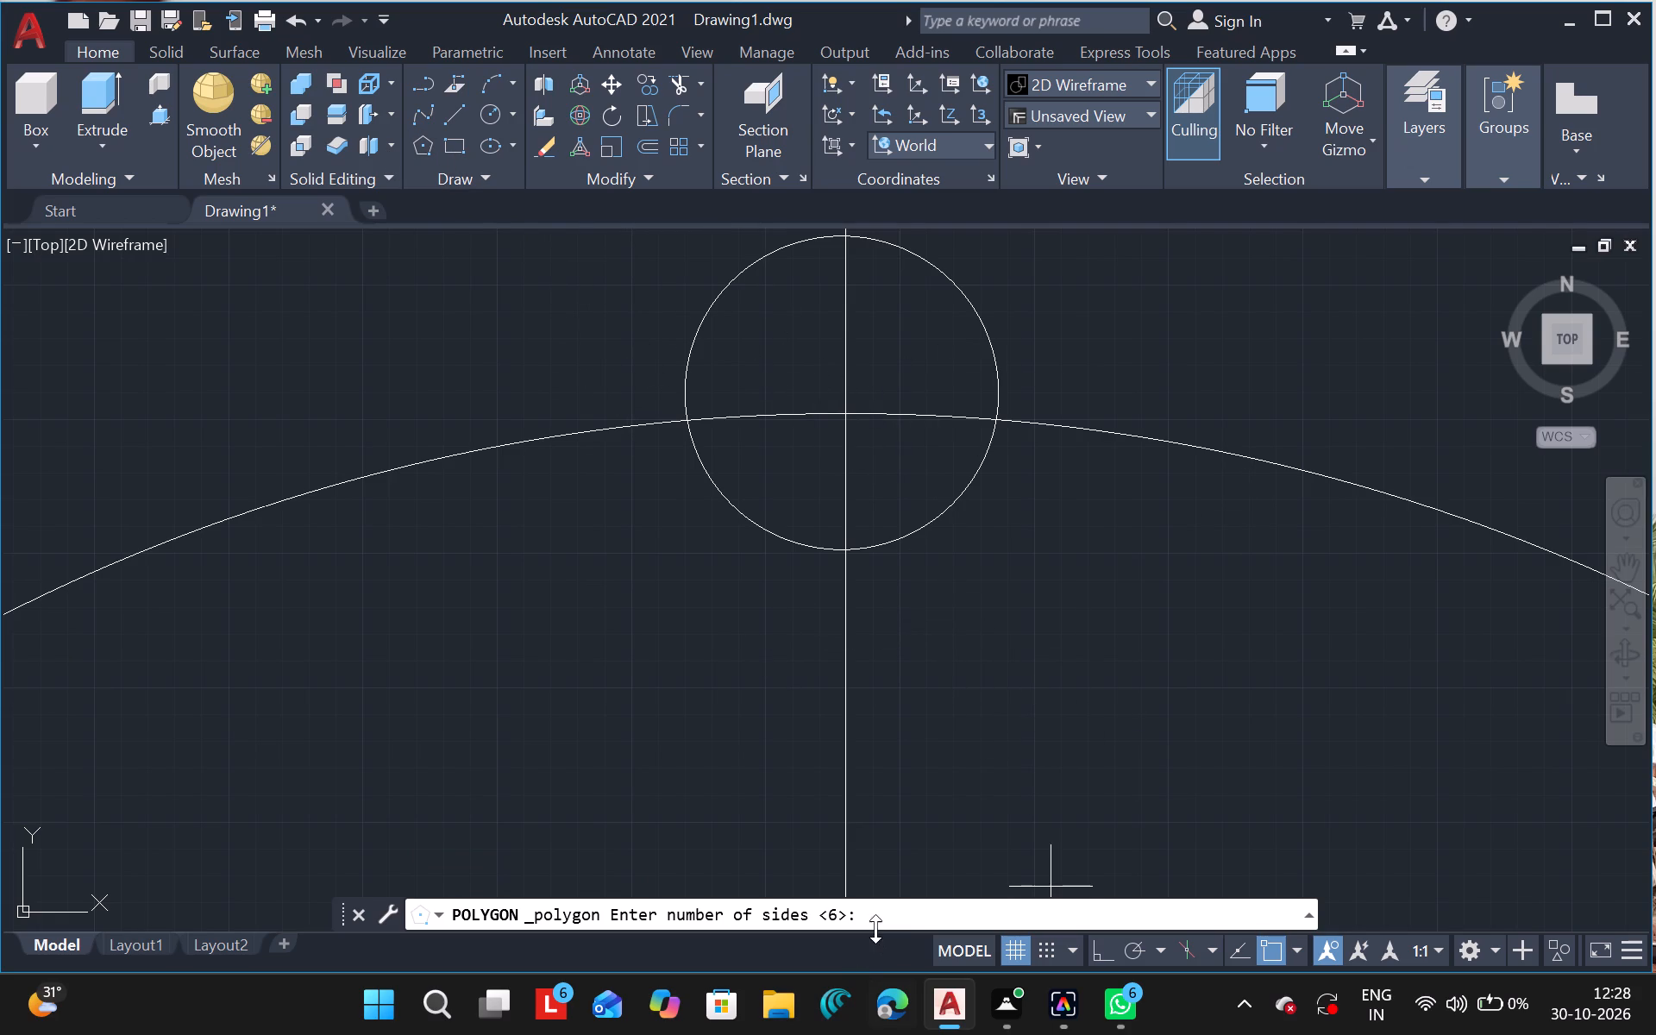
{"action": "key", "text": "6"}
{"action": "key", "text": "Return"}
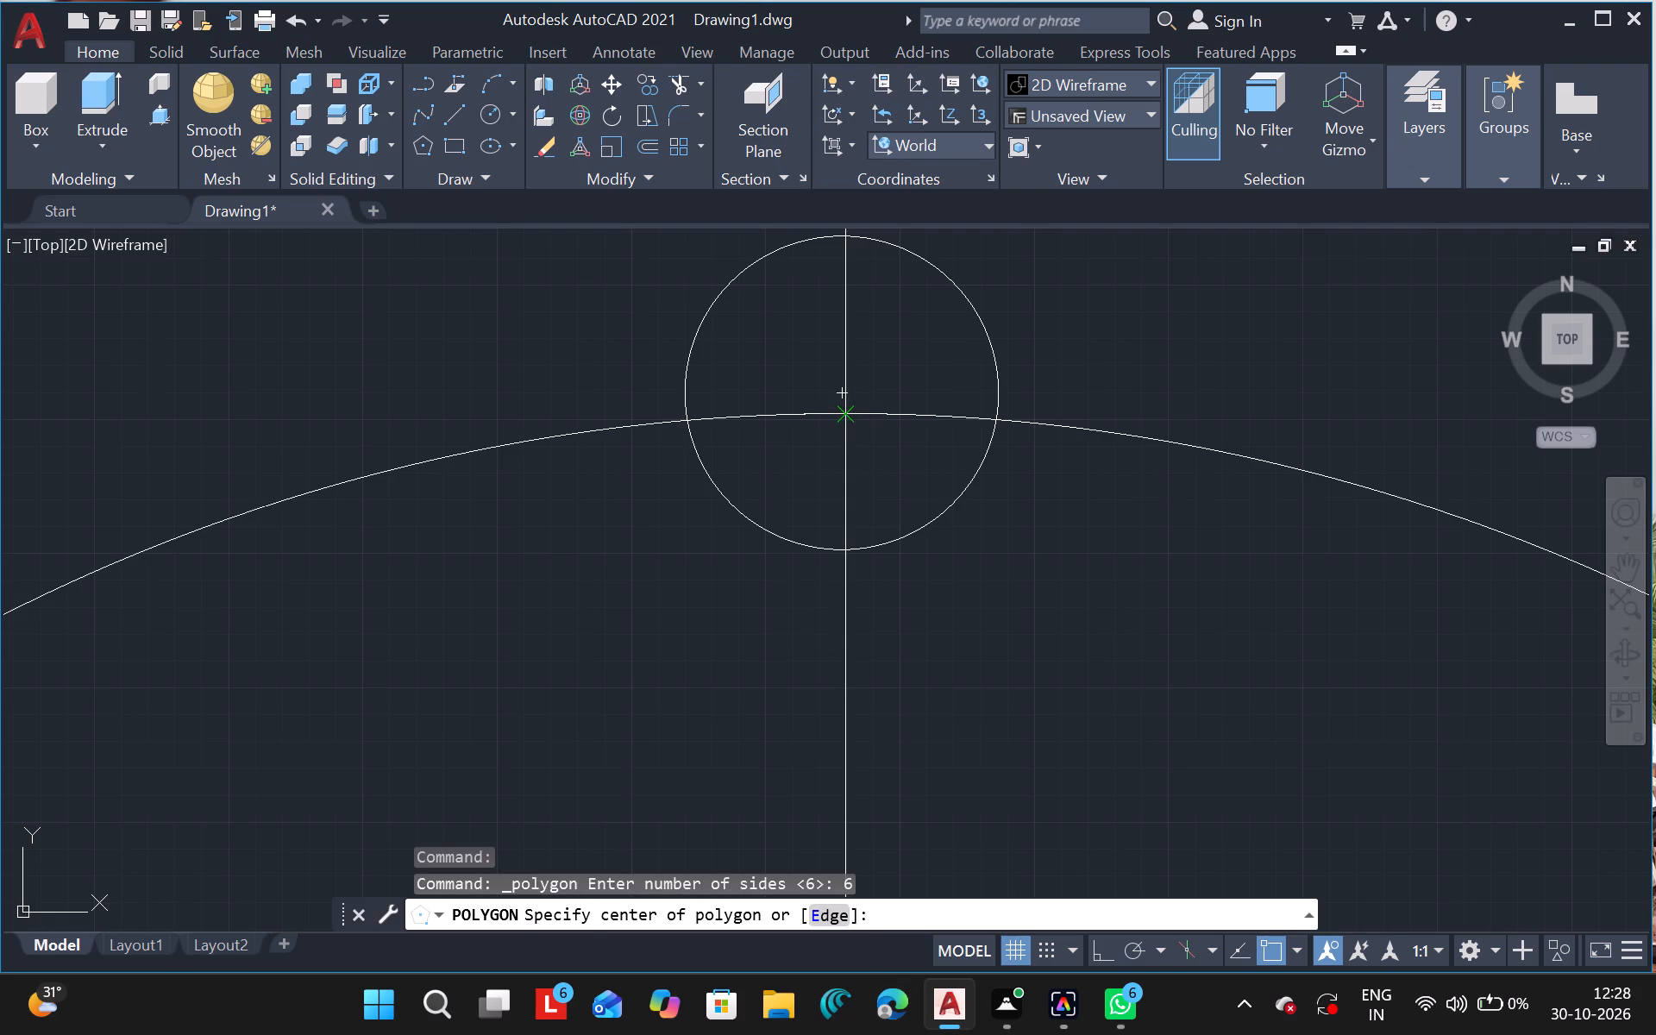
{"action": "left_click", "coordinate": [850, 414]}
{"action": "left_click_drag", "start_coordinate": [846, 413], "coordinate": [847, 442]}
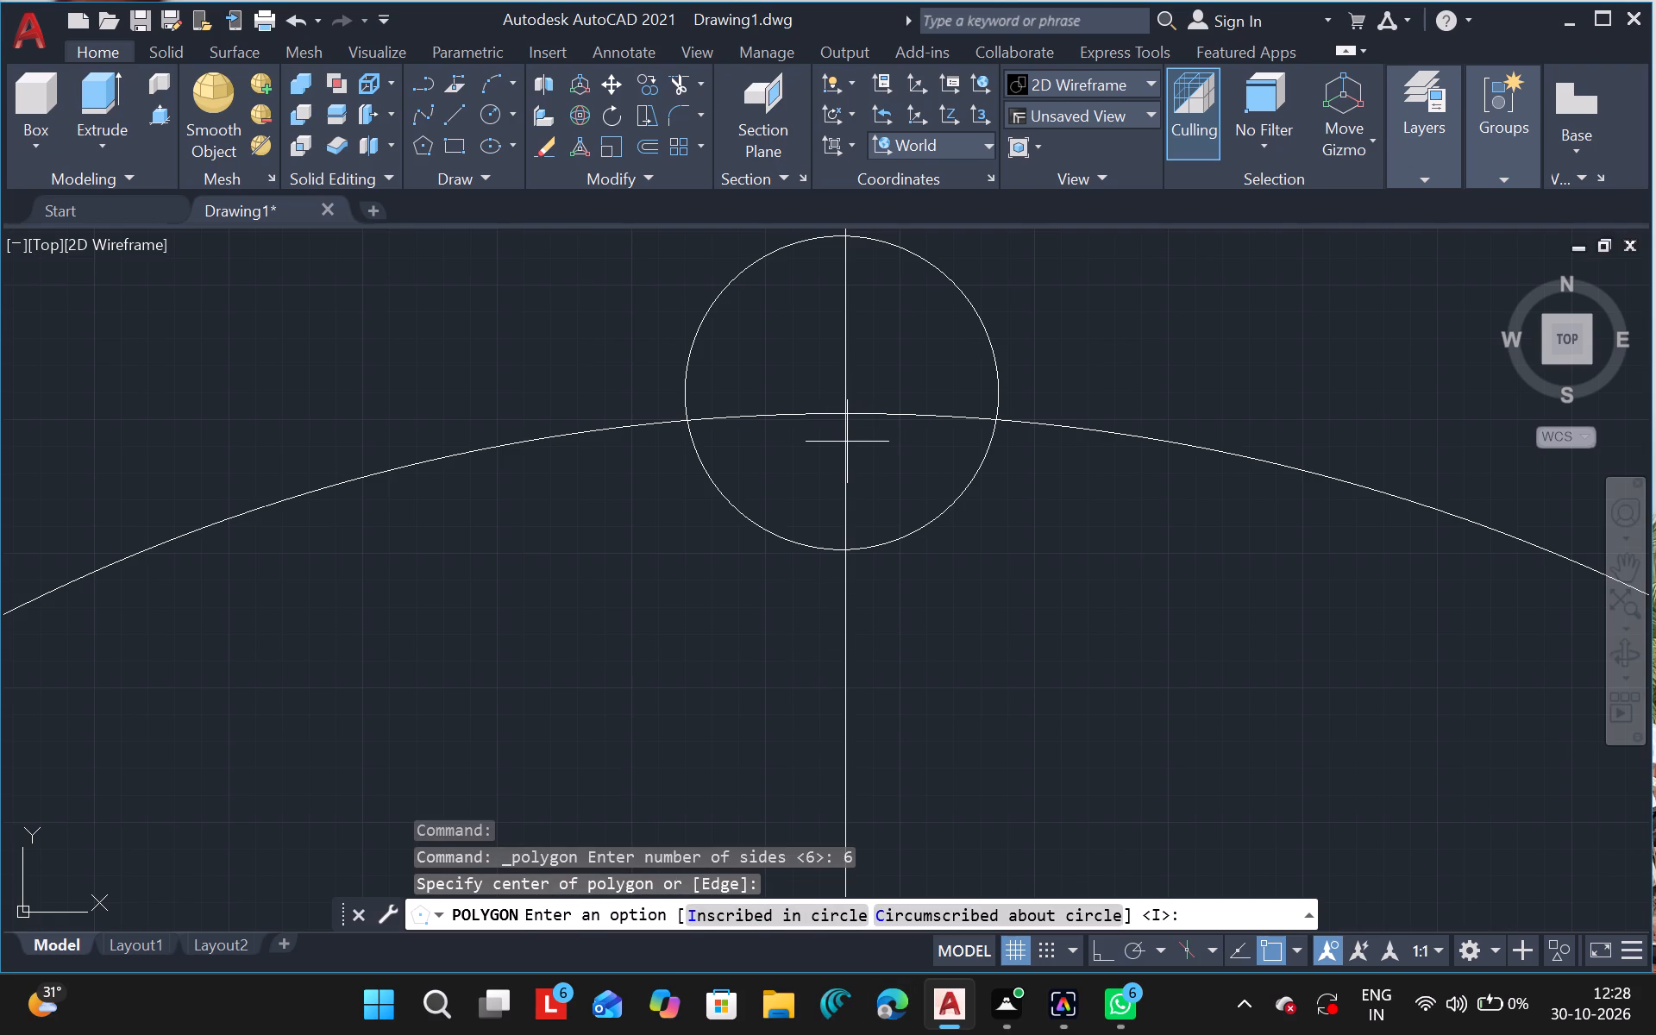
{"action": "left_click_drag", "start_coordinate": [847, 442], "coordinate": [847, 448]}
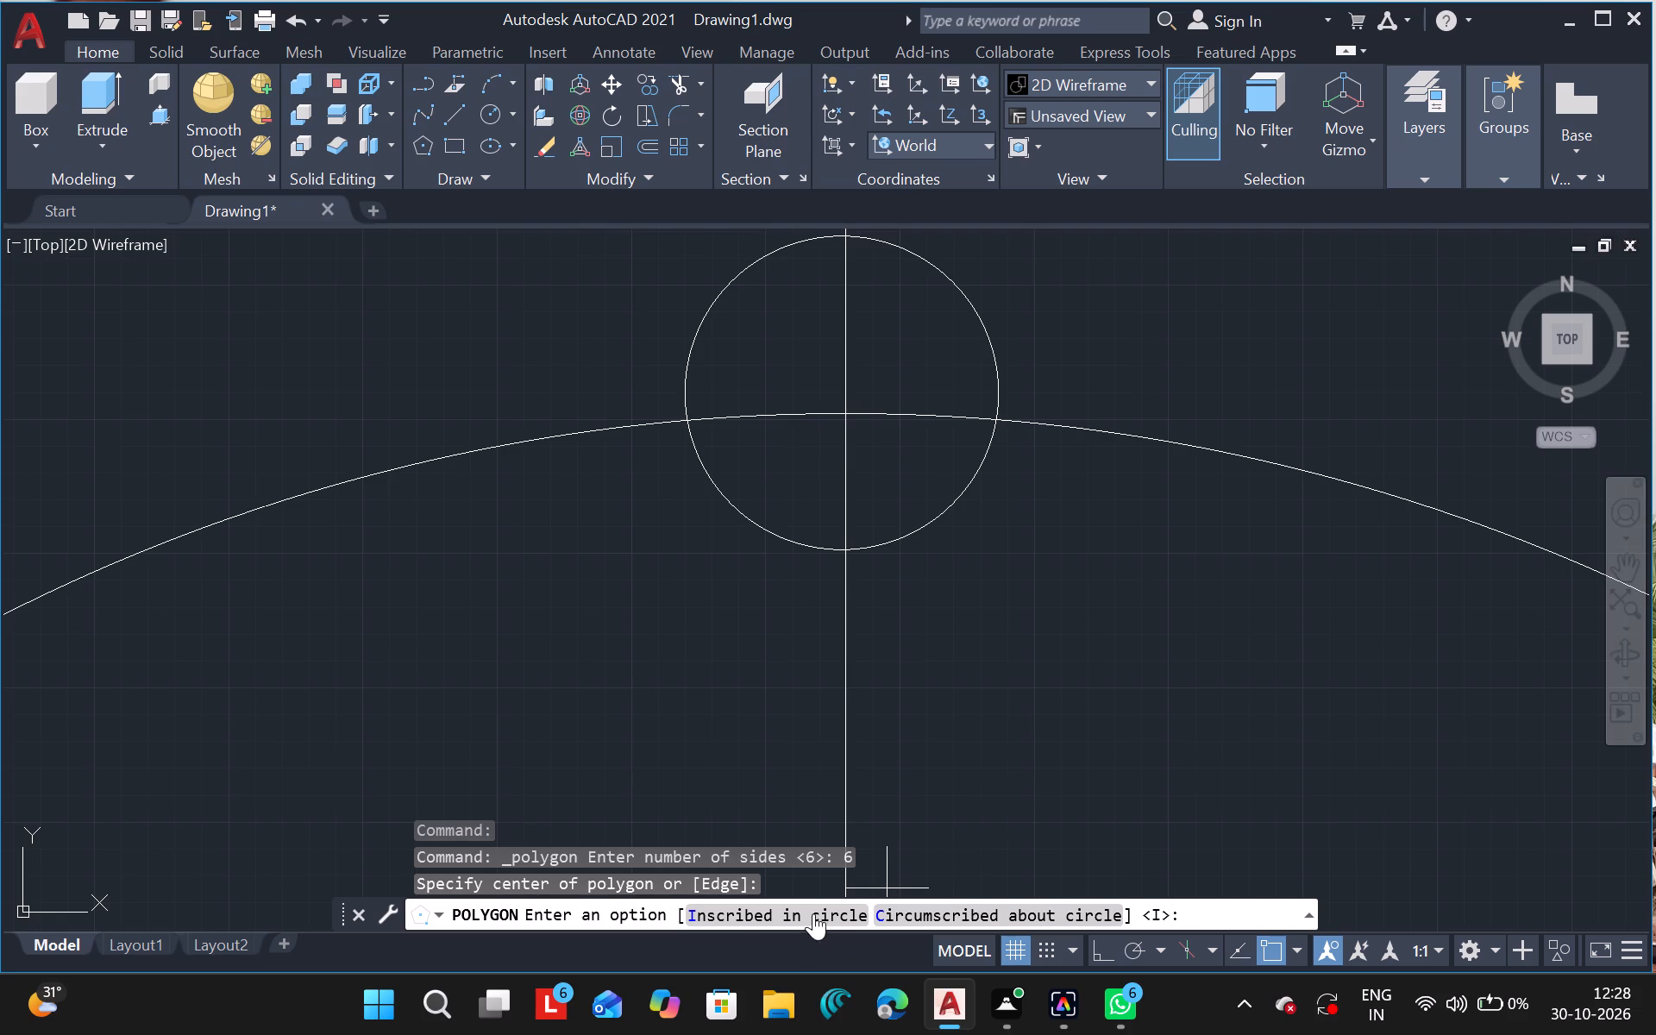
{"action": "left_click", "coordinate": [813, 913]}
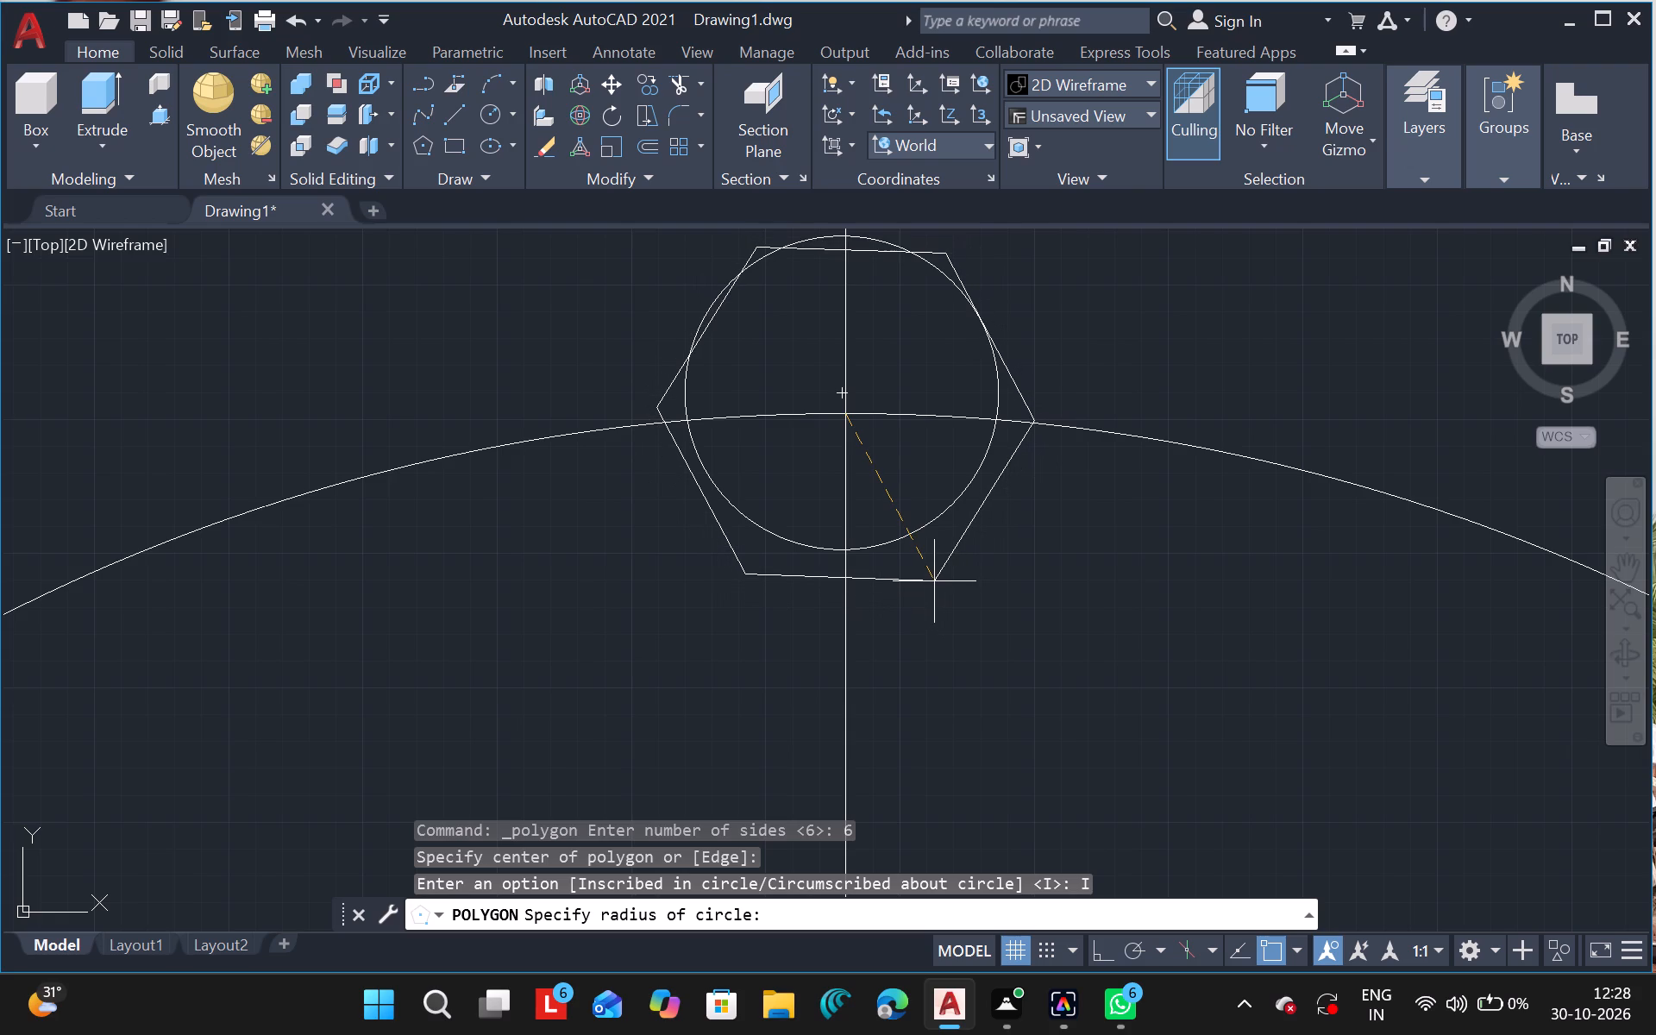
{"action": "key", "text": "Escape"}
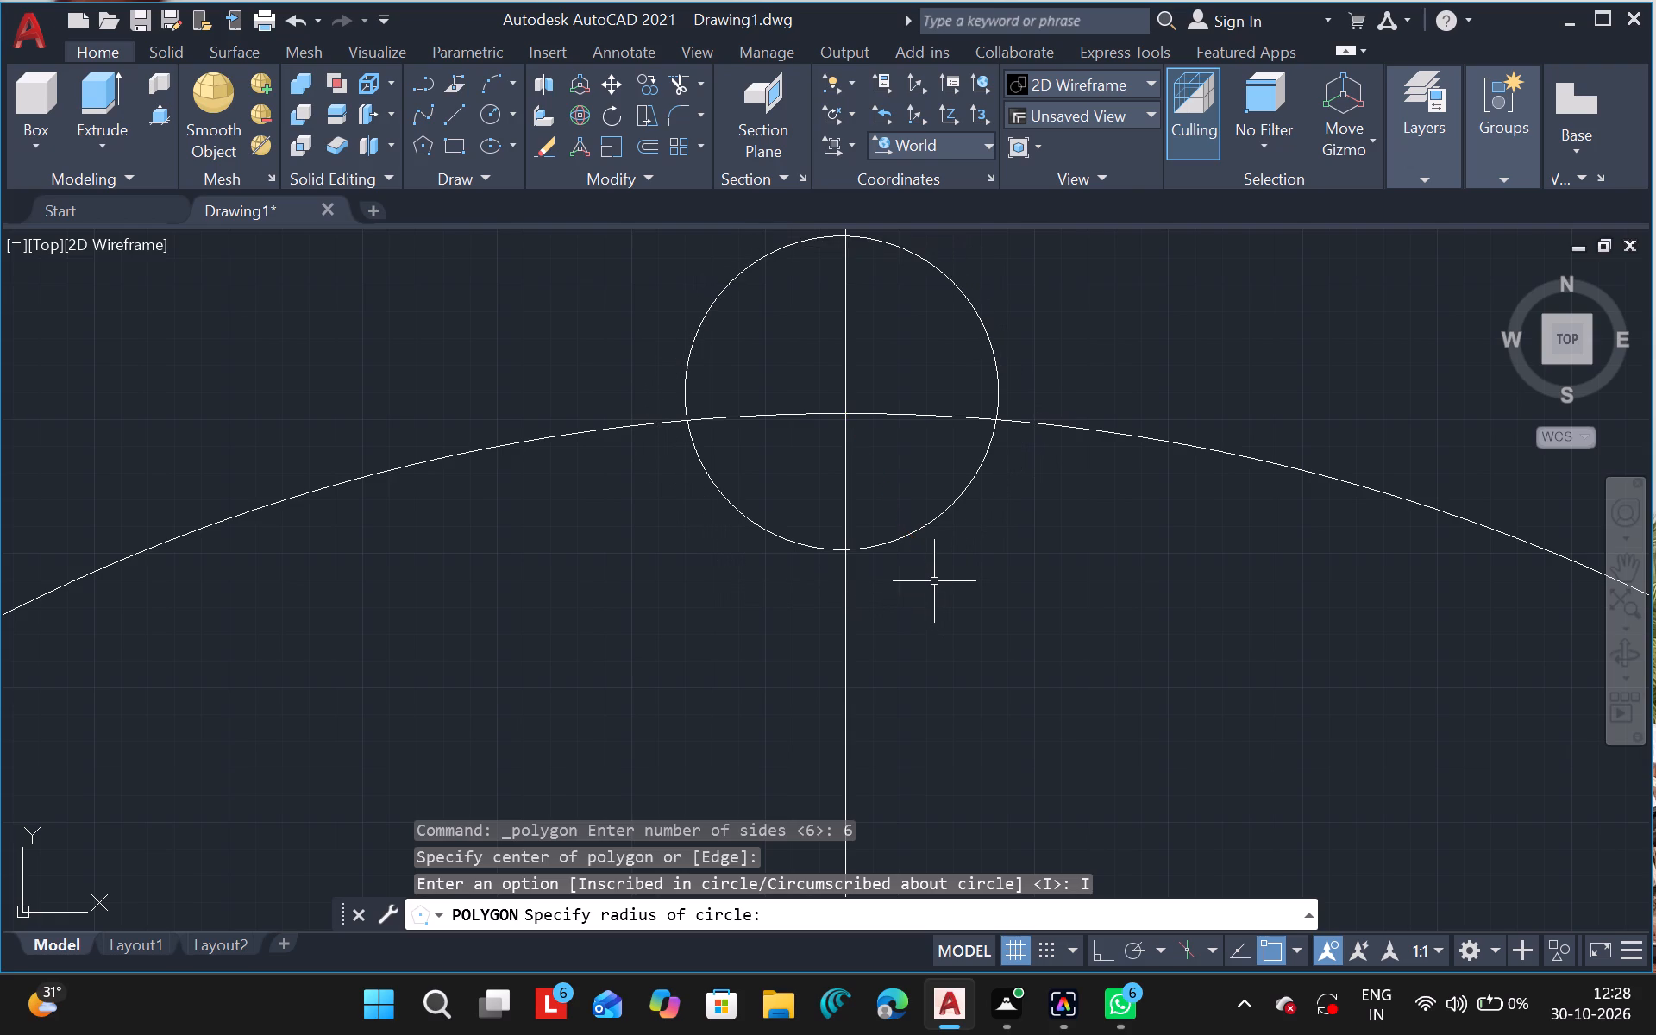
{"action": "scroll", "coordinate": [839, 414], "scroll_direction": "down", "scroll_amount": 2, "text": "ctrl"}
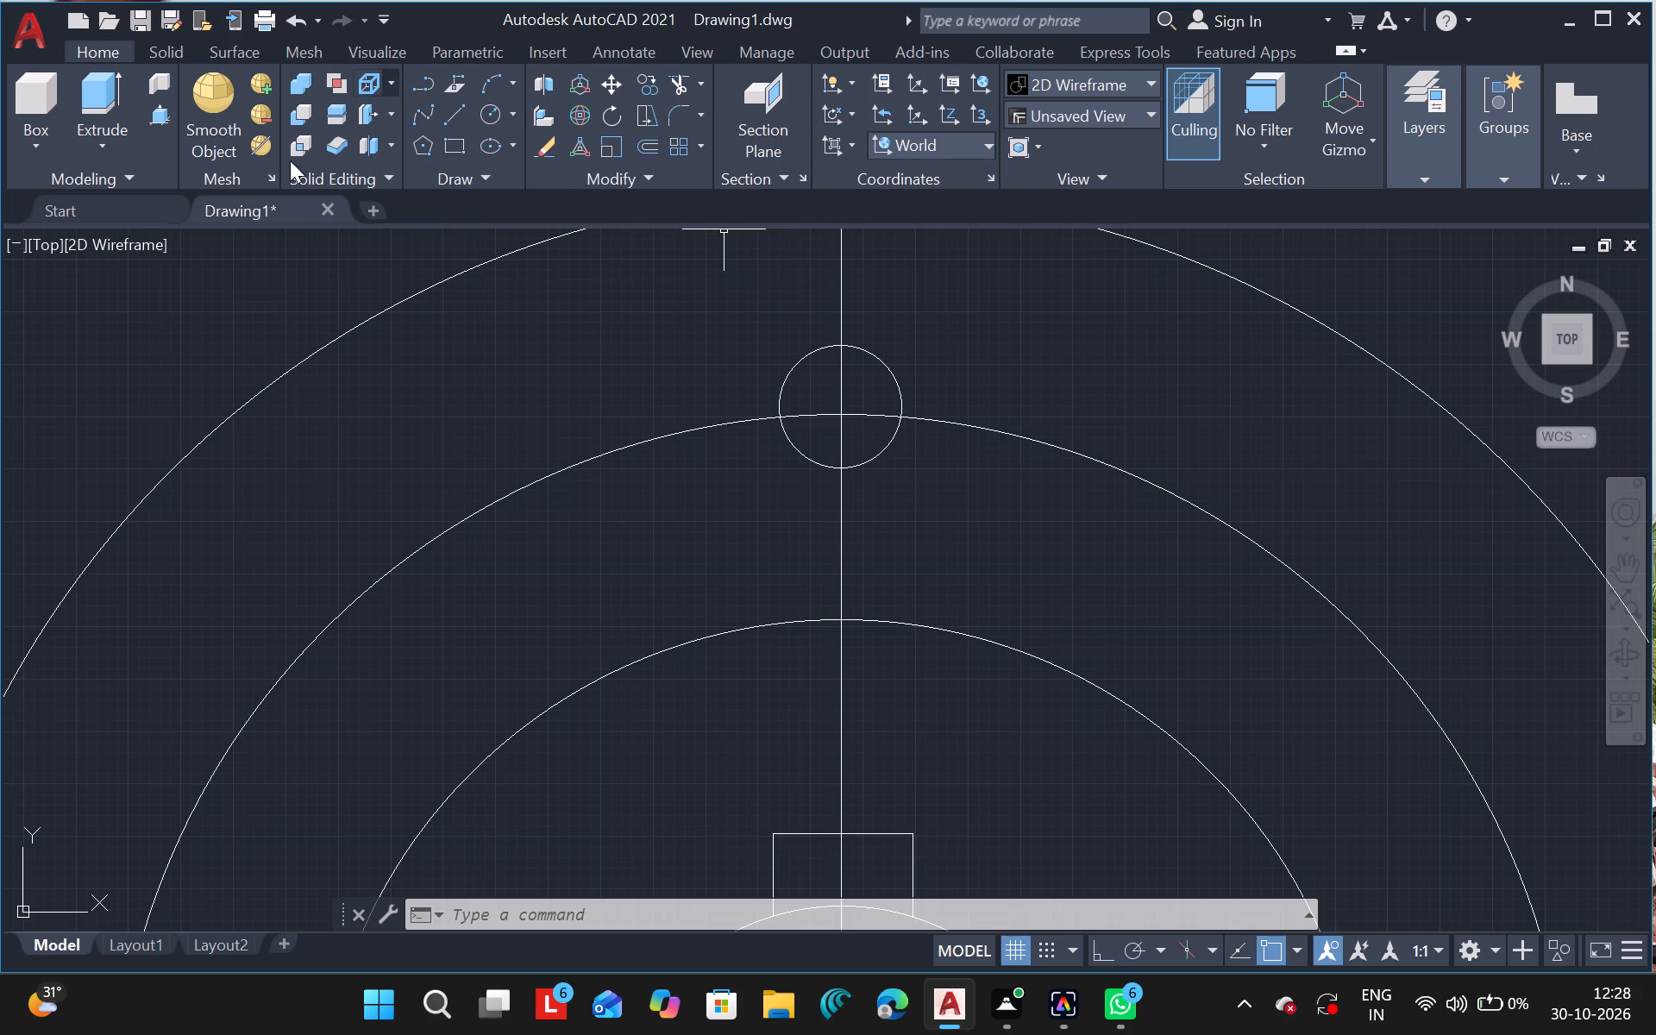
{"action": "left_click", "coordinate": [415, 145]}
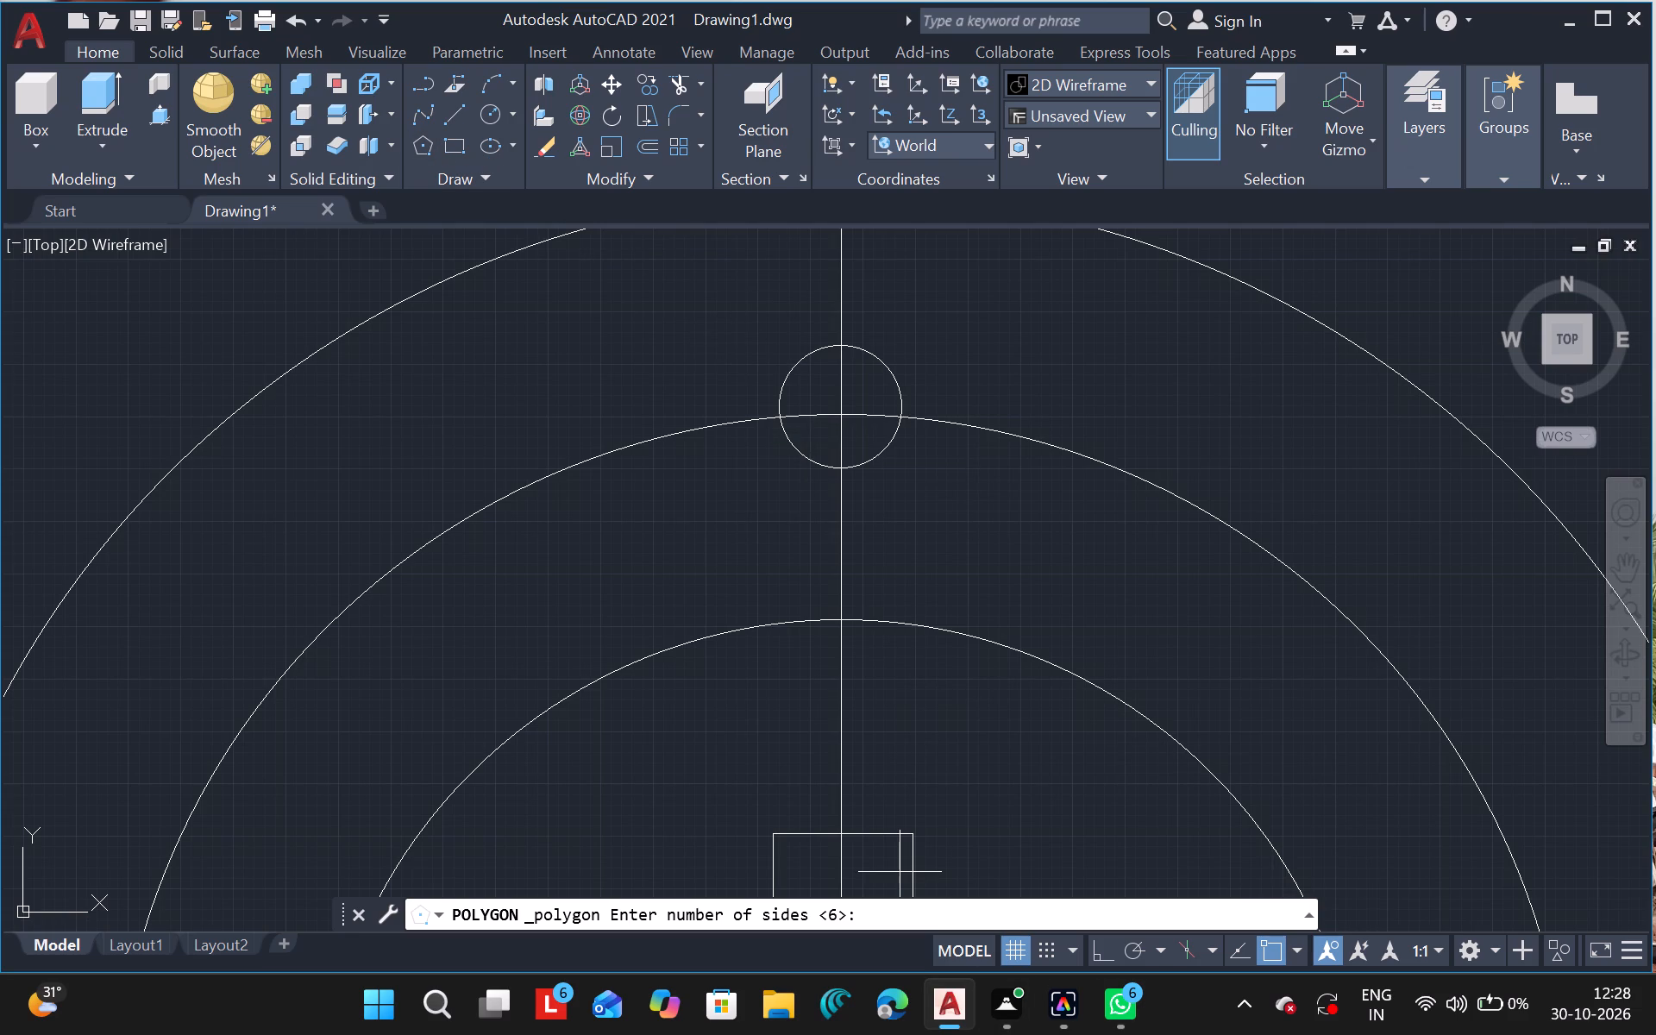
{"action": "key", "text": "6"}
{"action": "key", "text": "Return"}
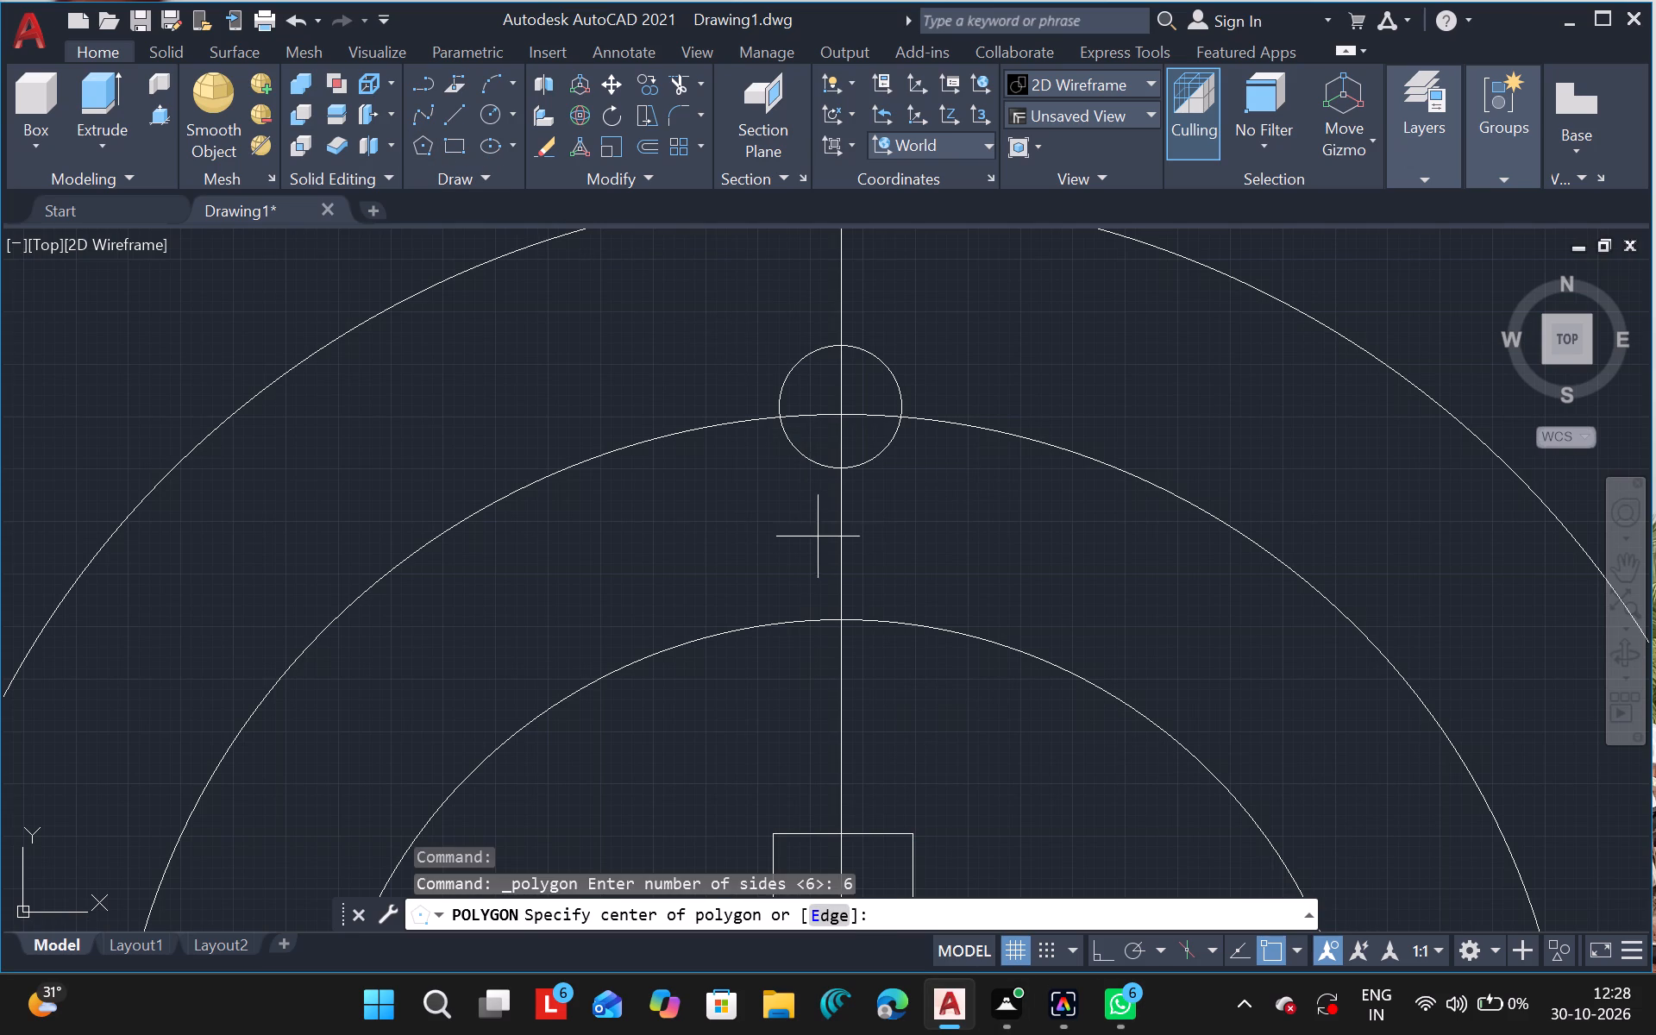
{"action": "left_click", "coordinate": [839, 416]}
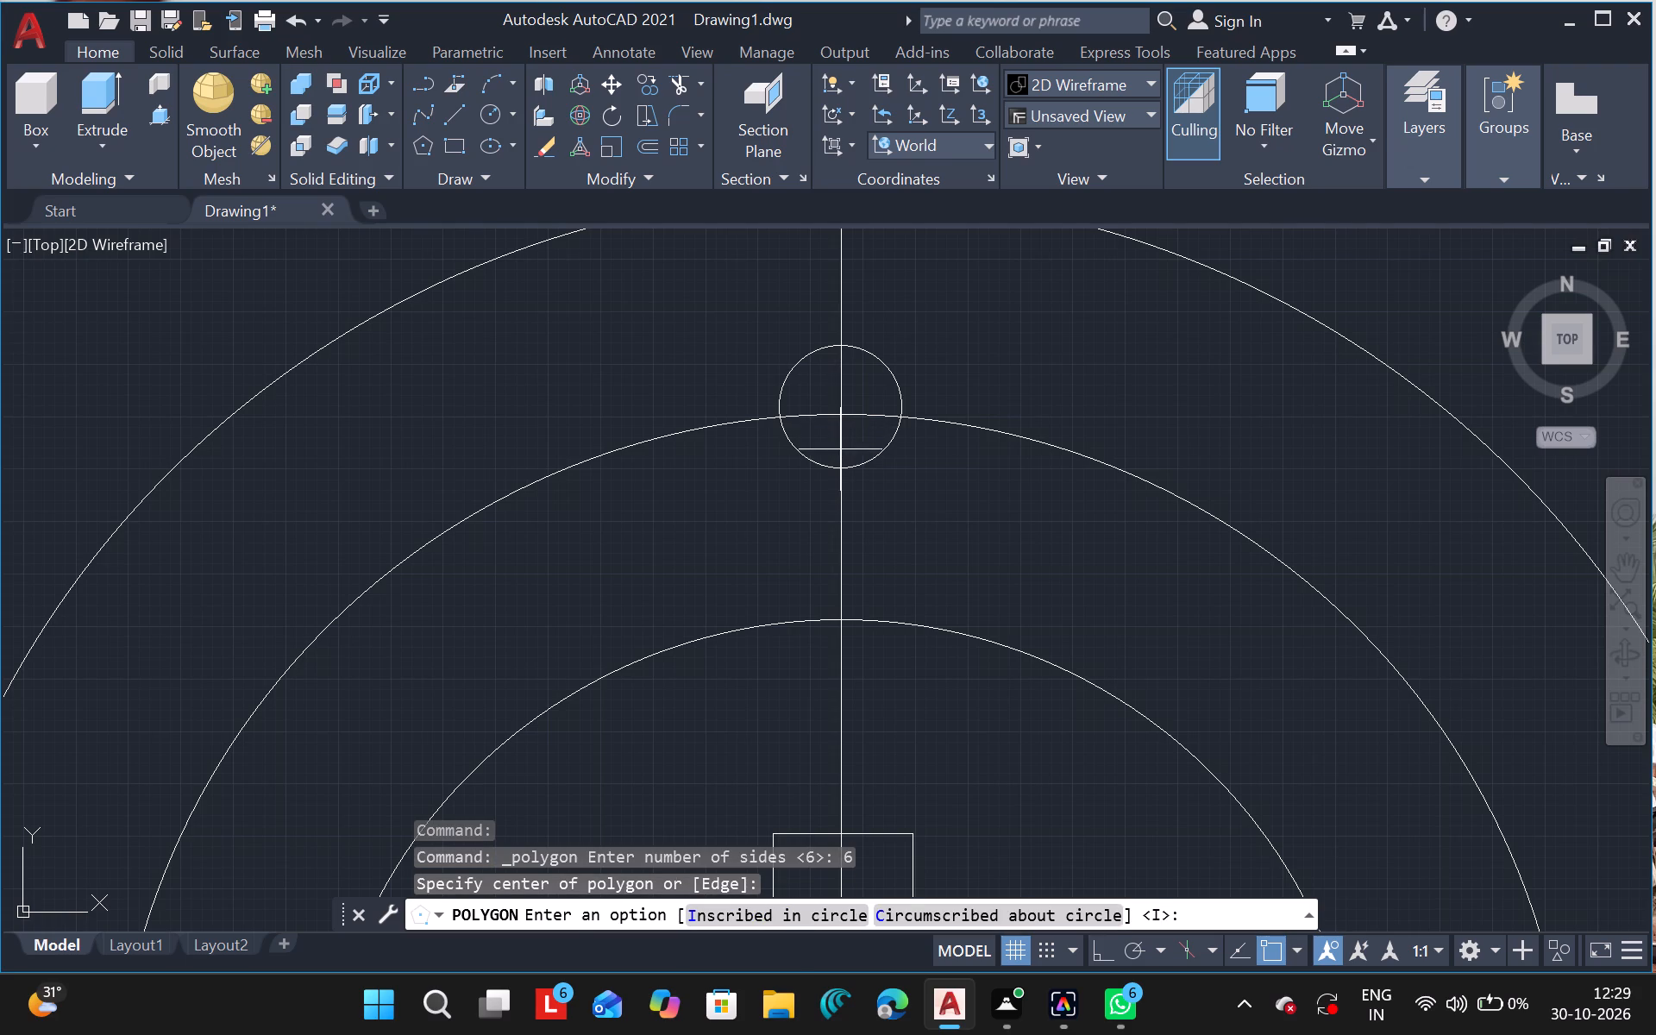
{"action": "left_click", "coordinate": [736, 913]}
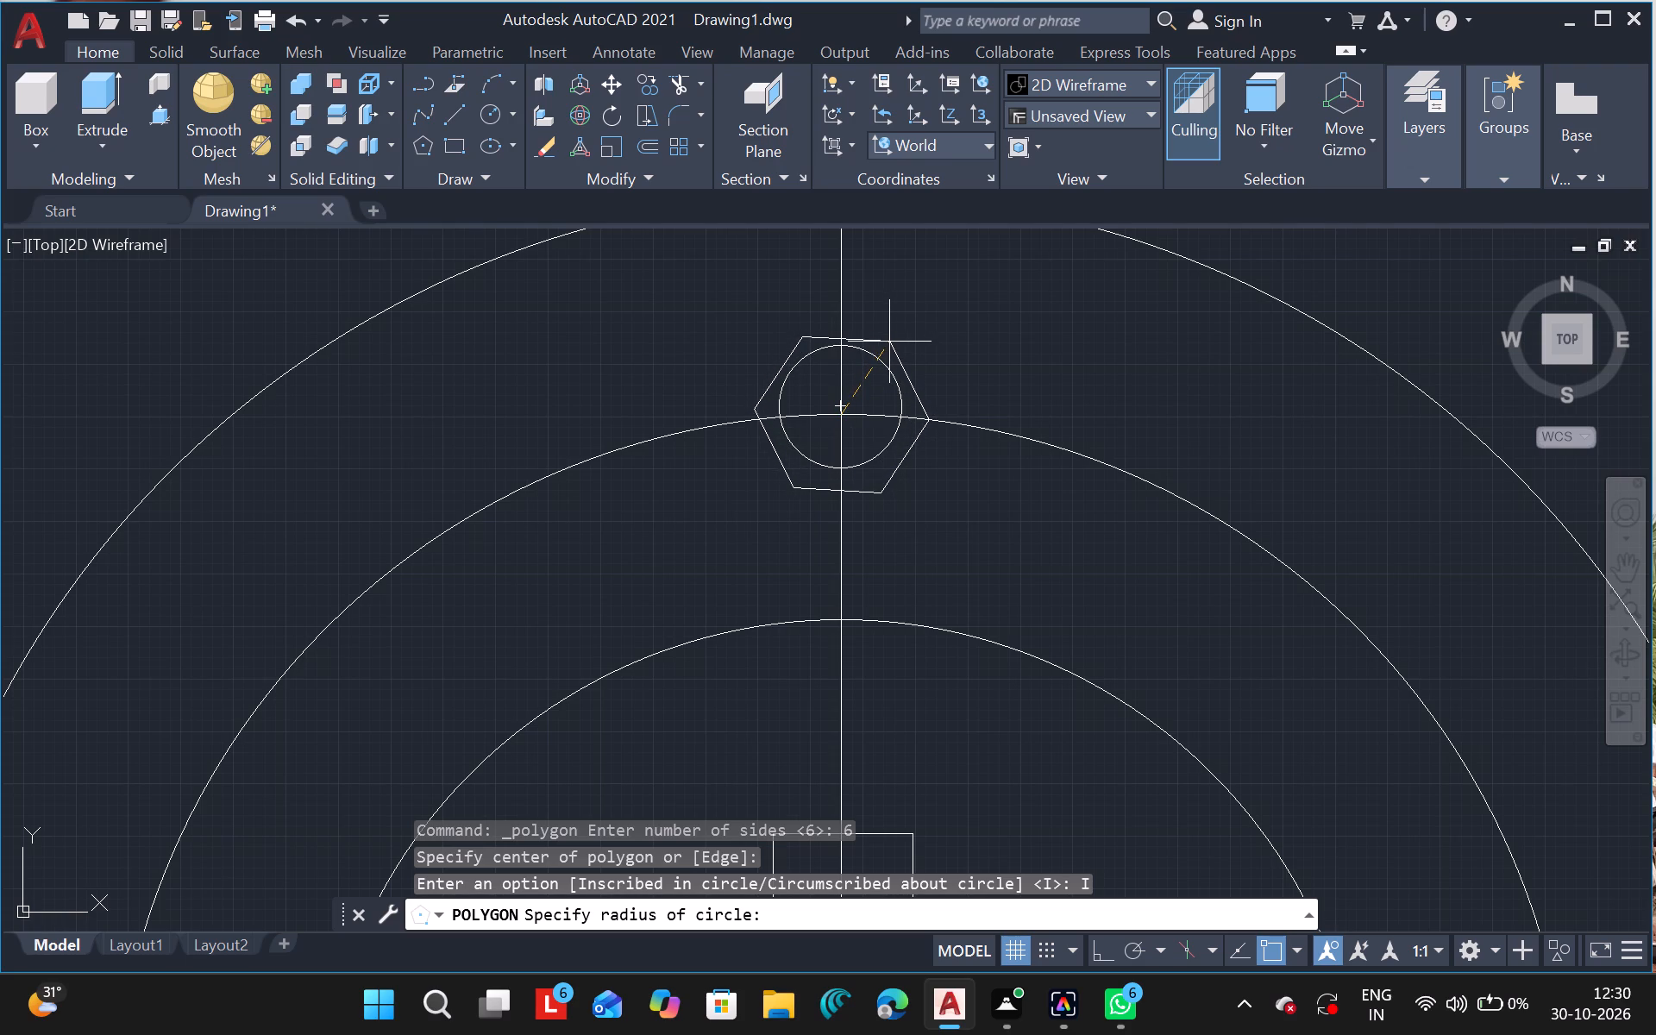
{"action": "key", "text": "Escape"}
Move the small bolt circle slightly upward and to the right, using freely picked base and second points.
{"action": "left_click_drag", "start_coordinate": [865, 467], "coordinate": [1268, 842]}
{"action": "type", "text": "MO"}
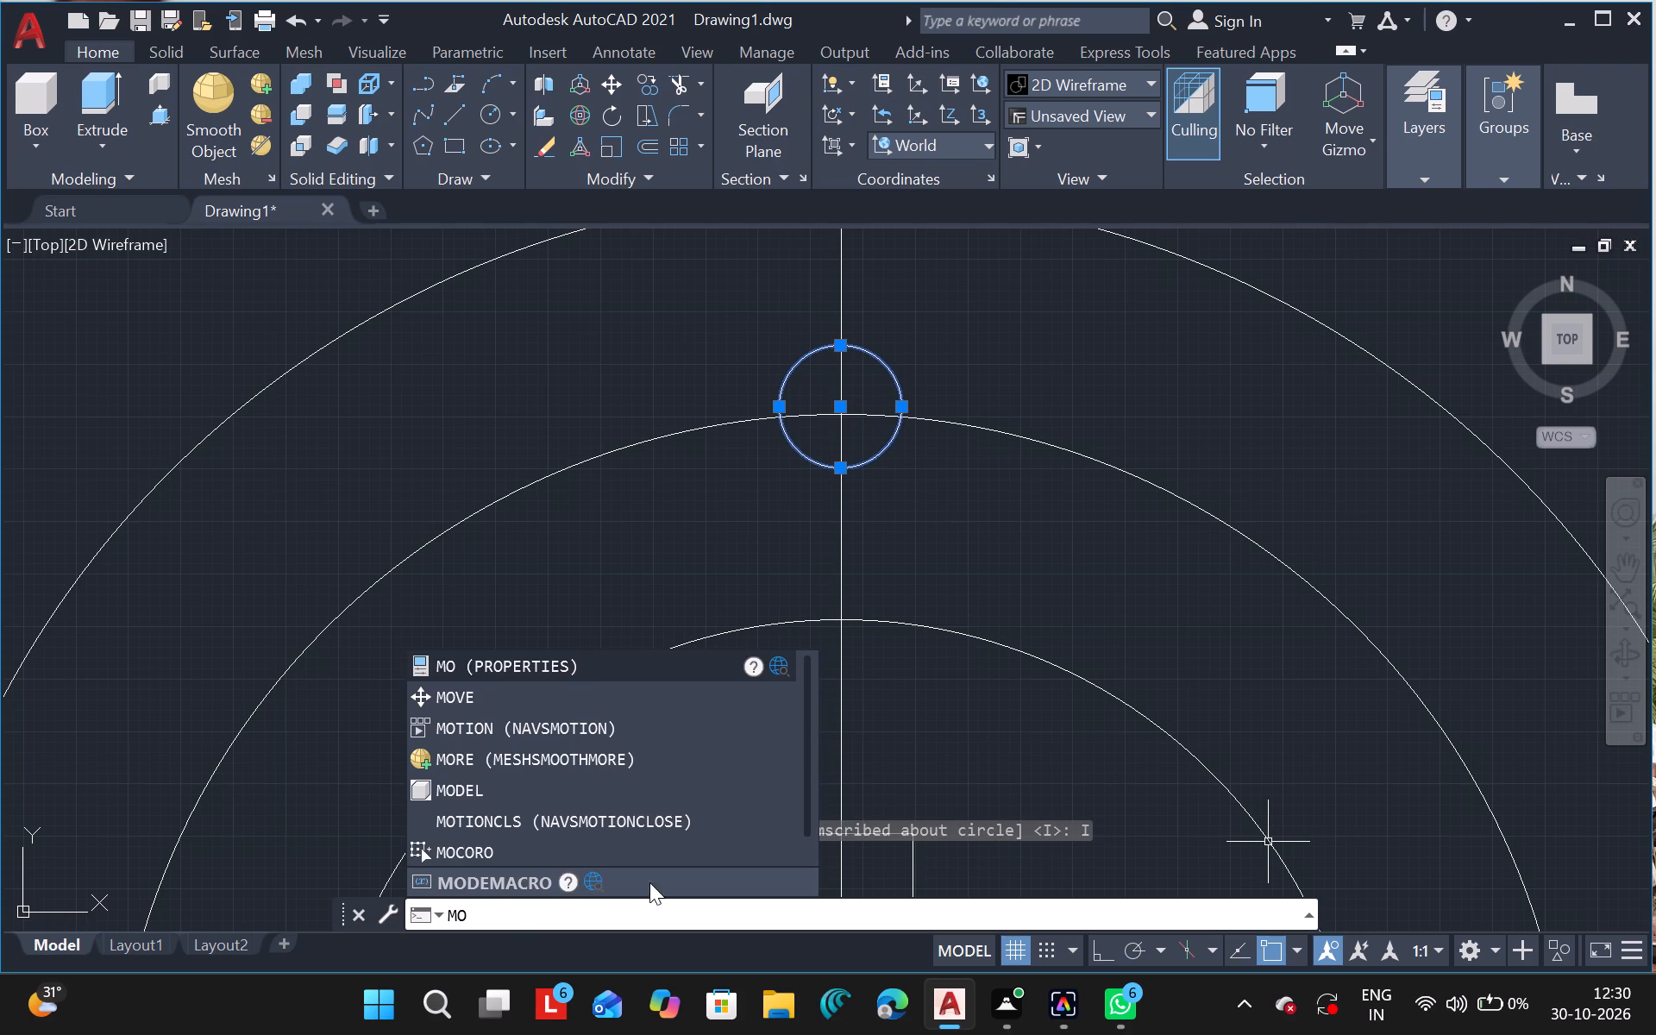
{"action": "left_click", "coordinate": [566, 703]}
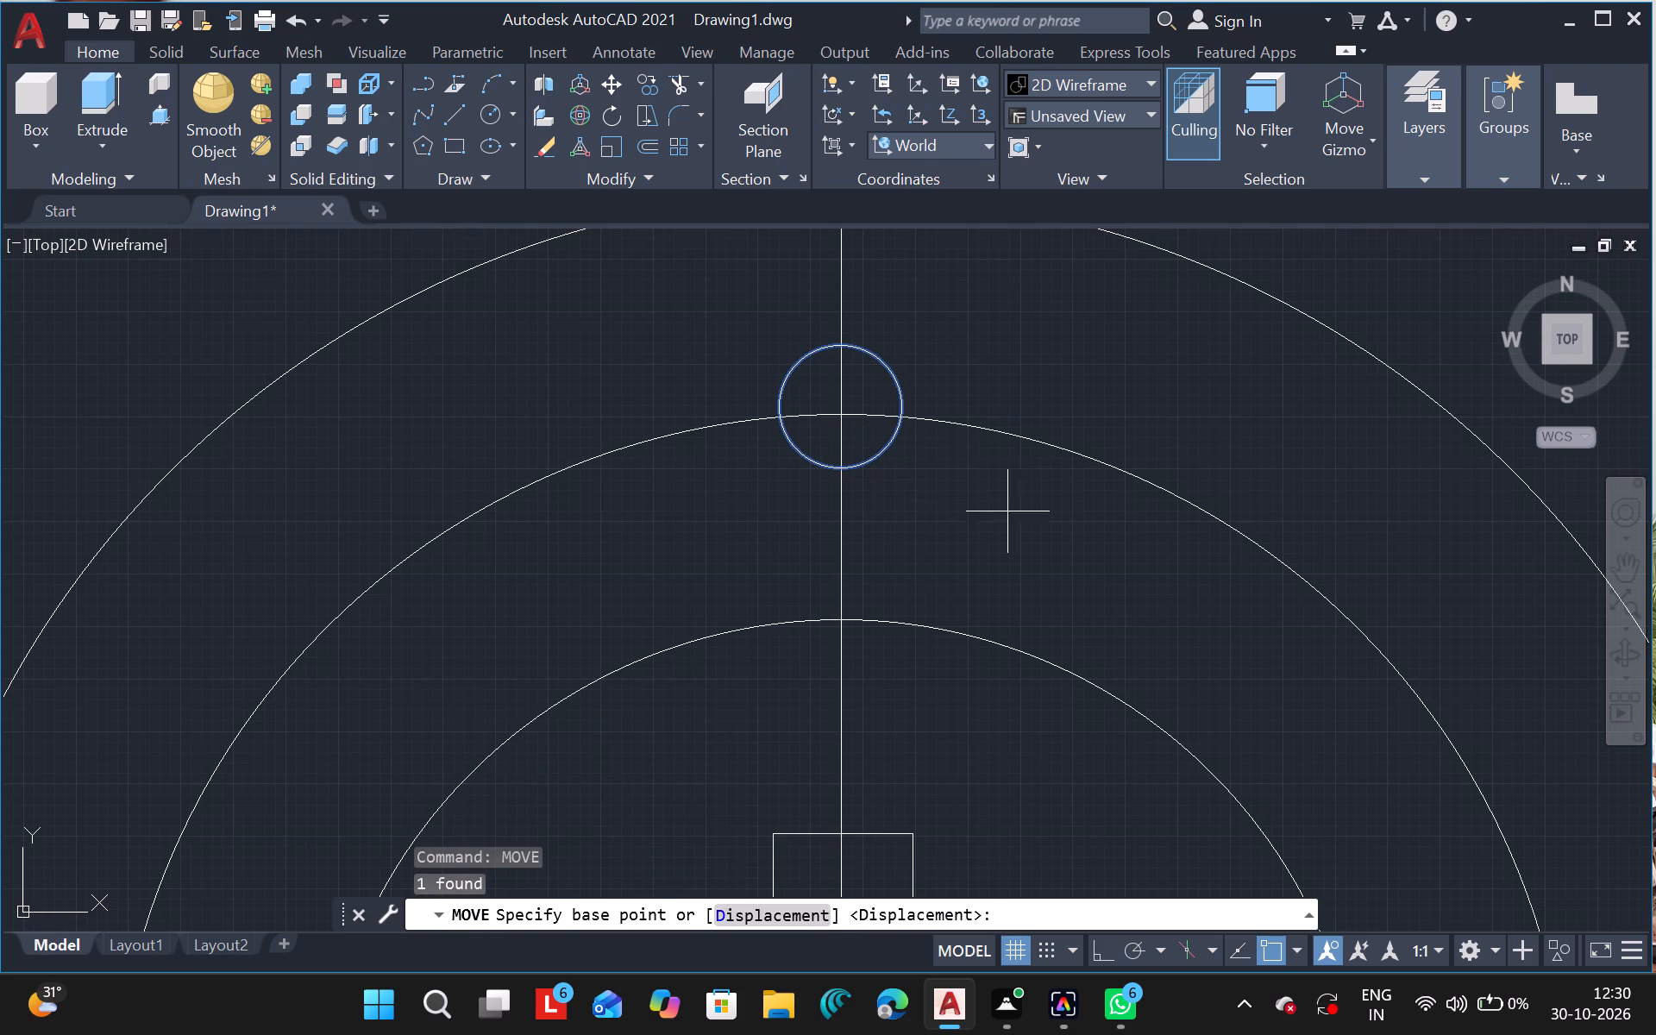
{"action": "left_click", "coordinate": [1012, 505]}
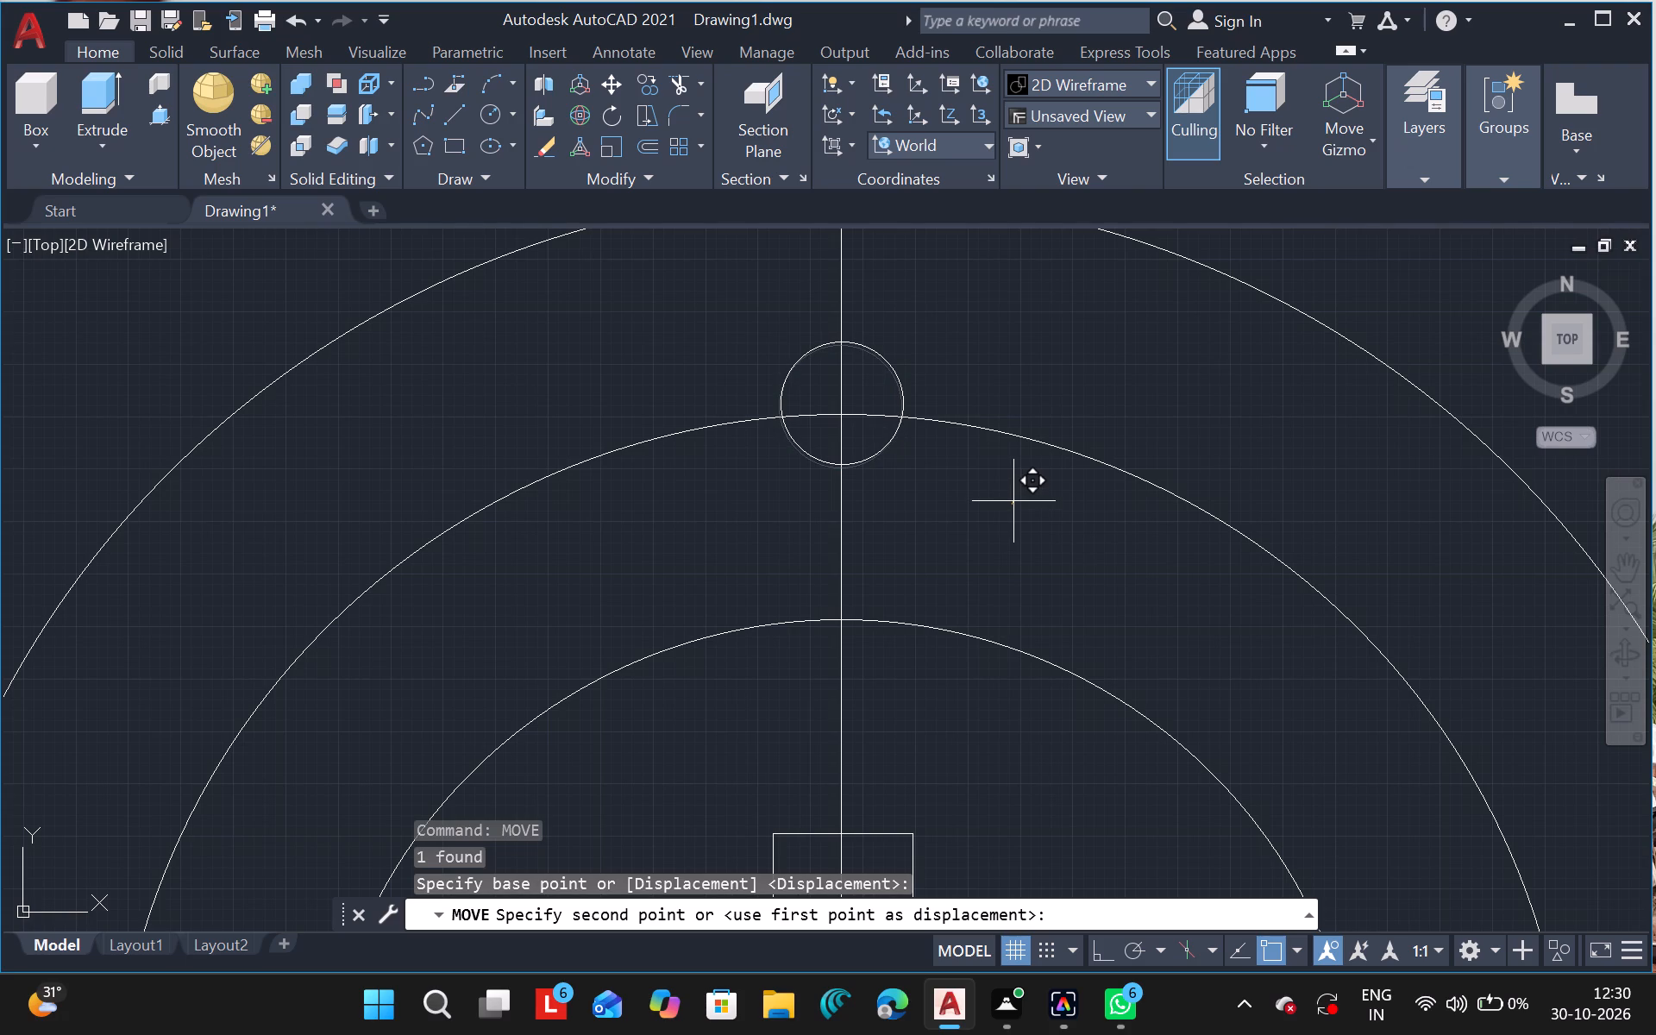
{"action": "left_click", "coordinate": [1014, 501]}
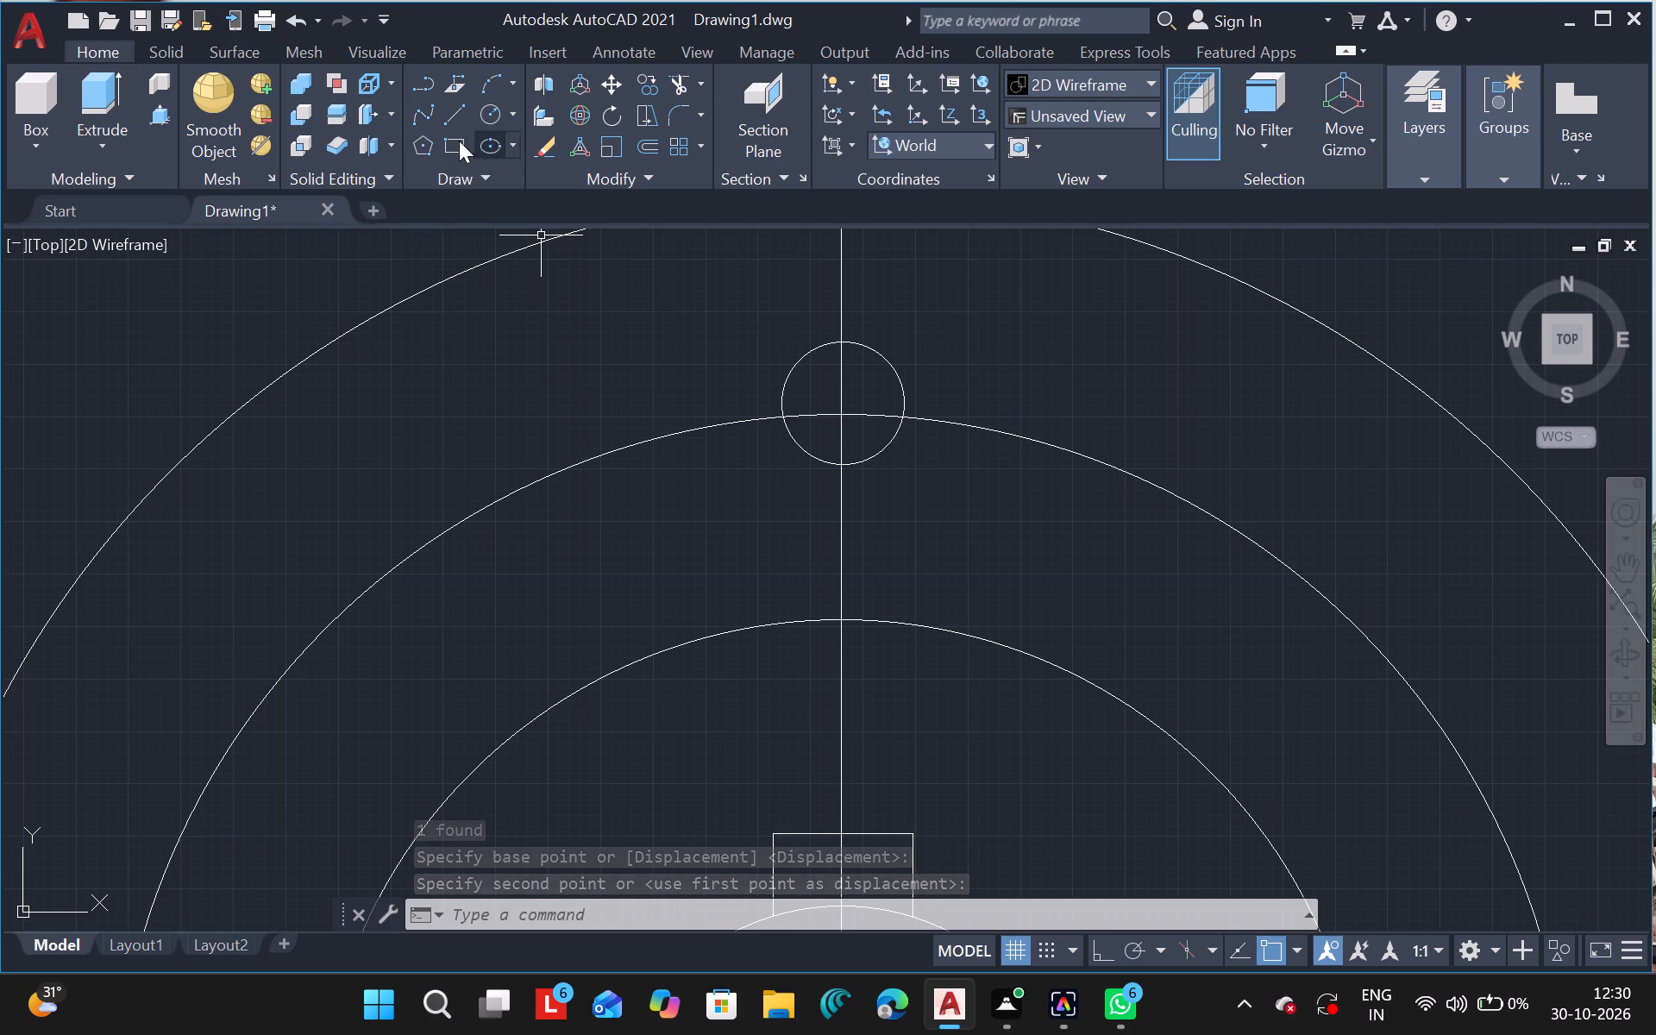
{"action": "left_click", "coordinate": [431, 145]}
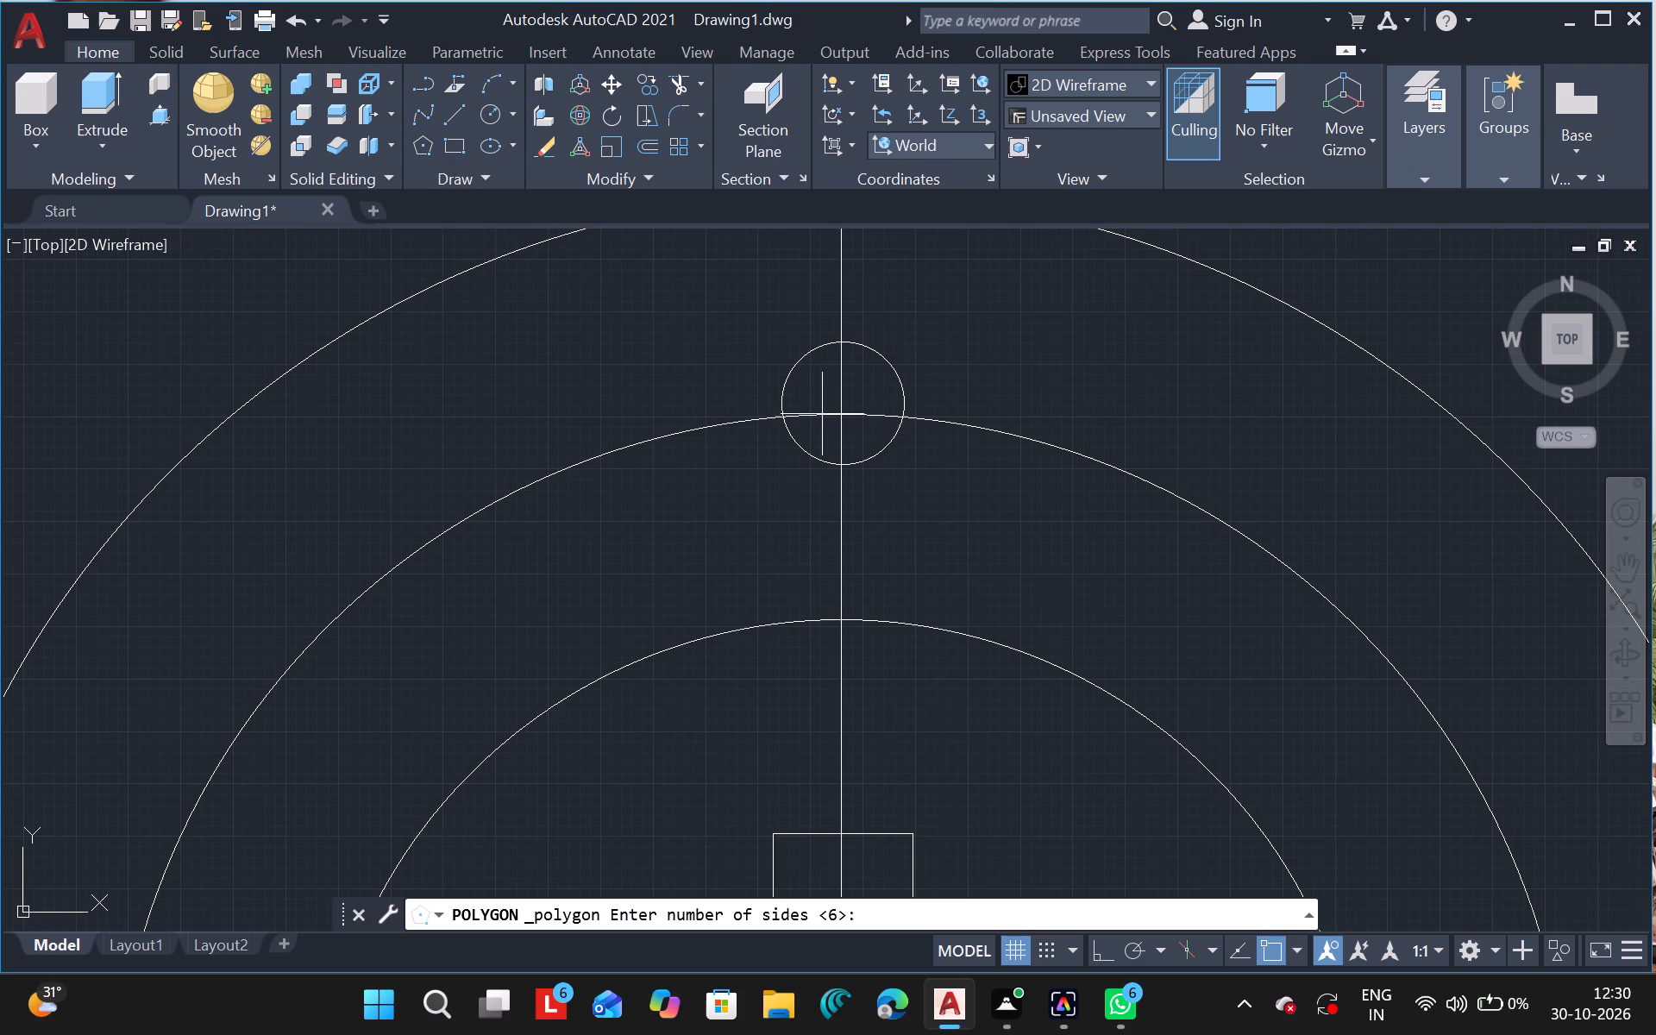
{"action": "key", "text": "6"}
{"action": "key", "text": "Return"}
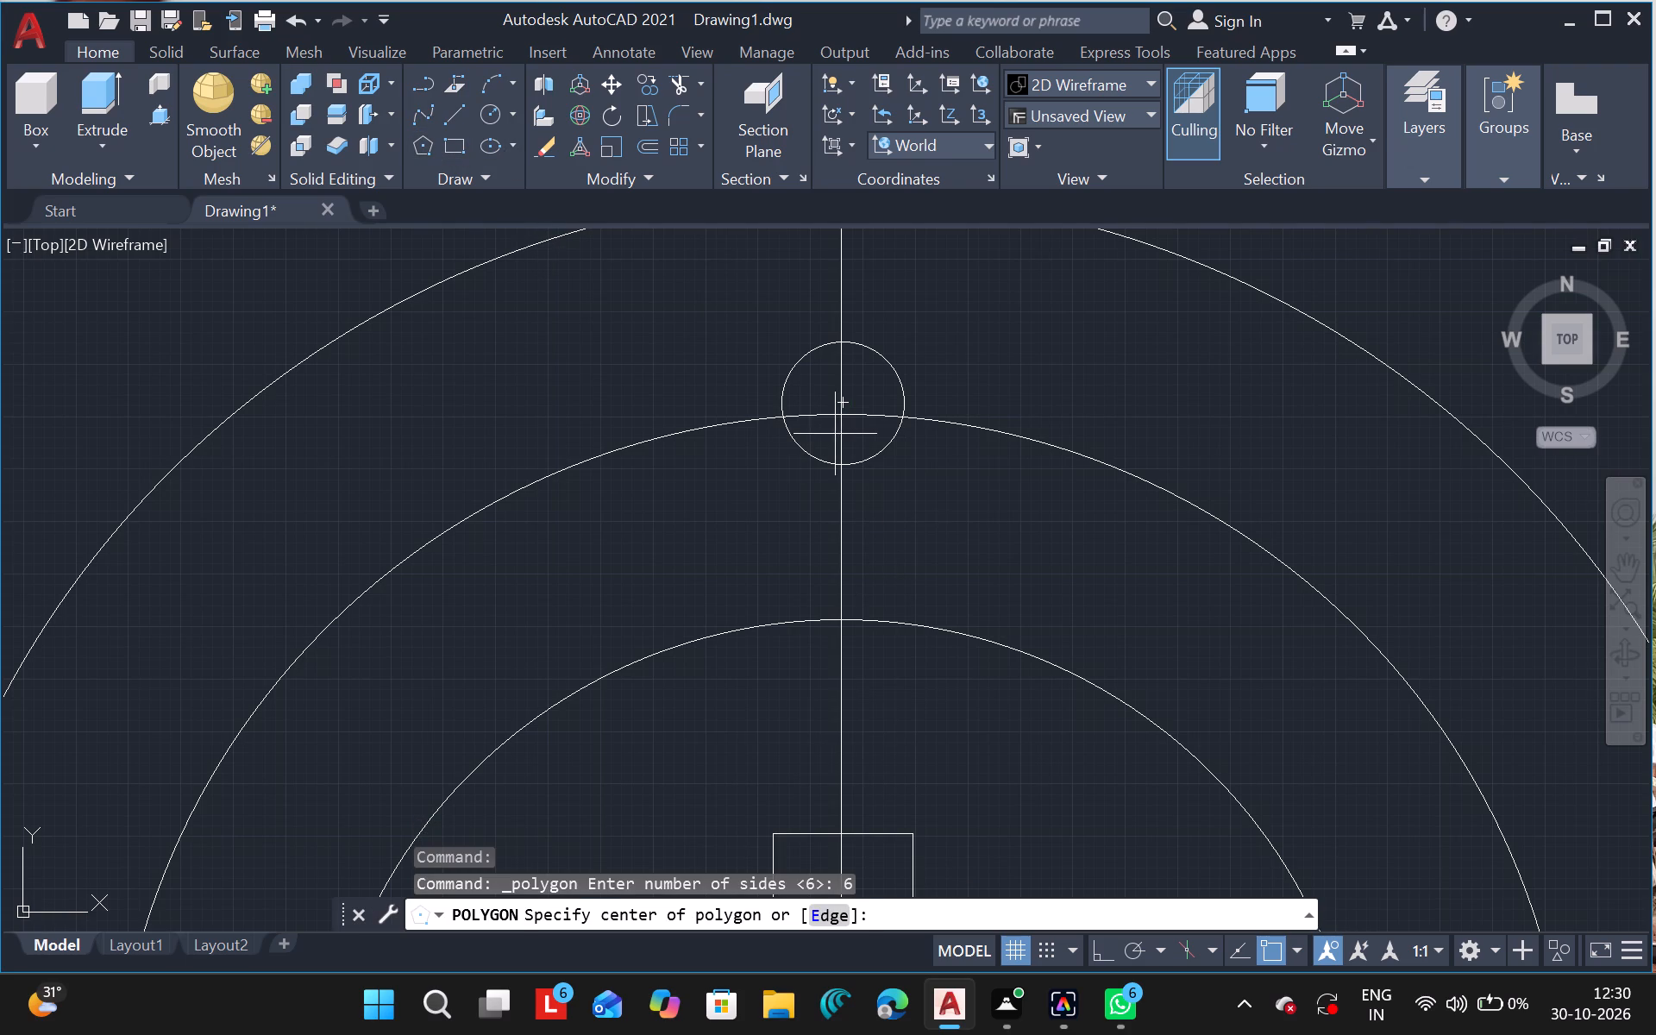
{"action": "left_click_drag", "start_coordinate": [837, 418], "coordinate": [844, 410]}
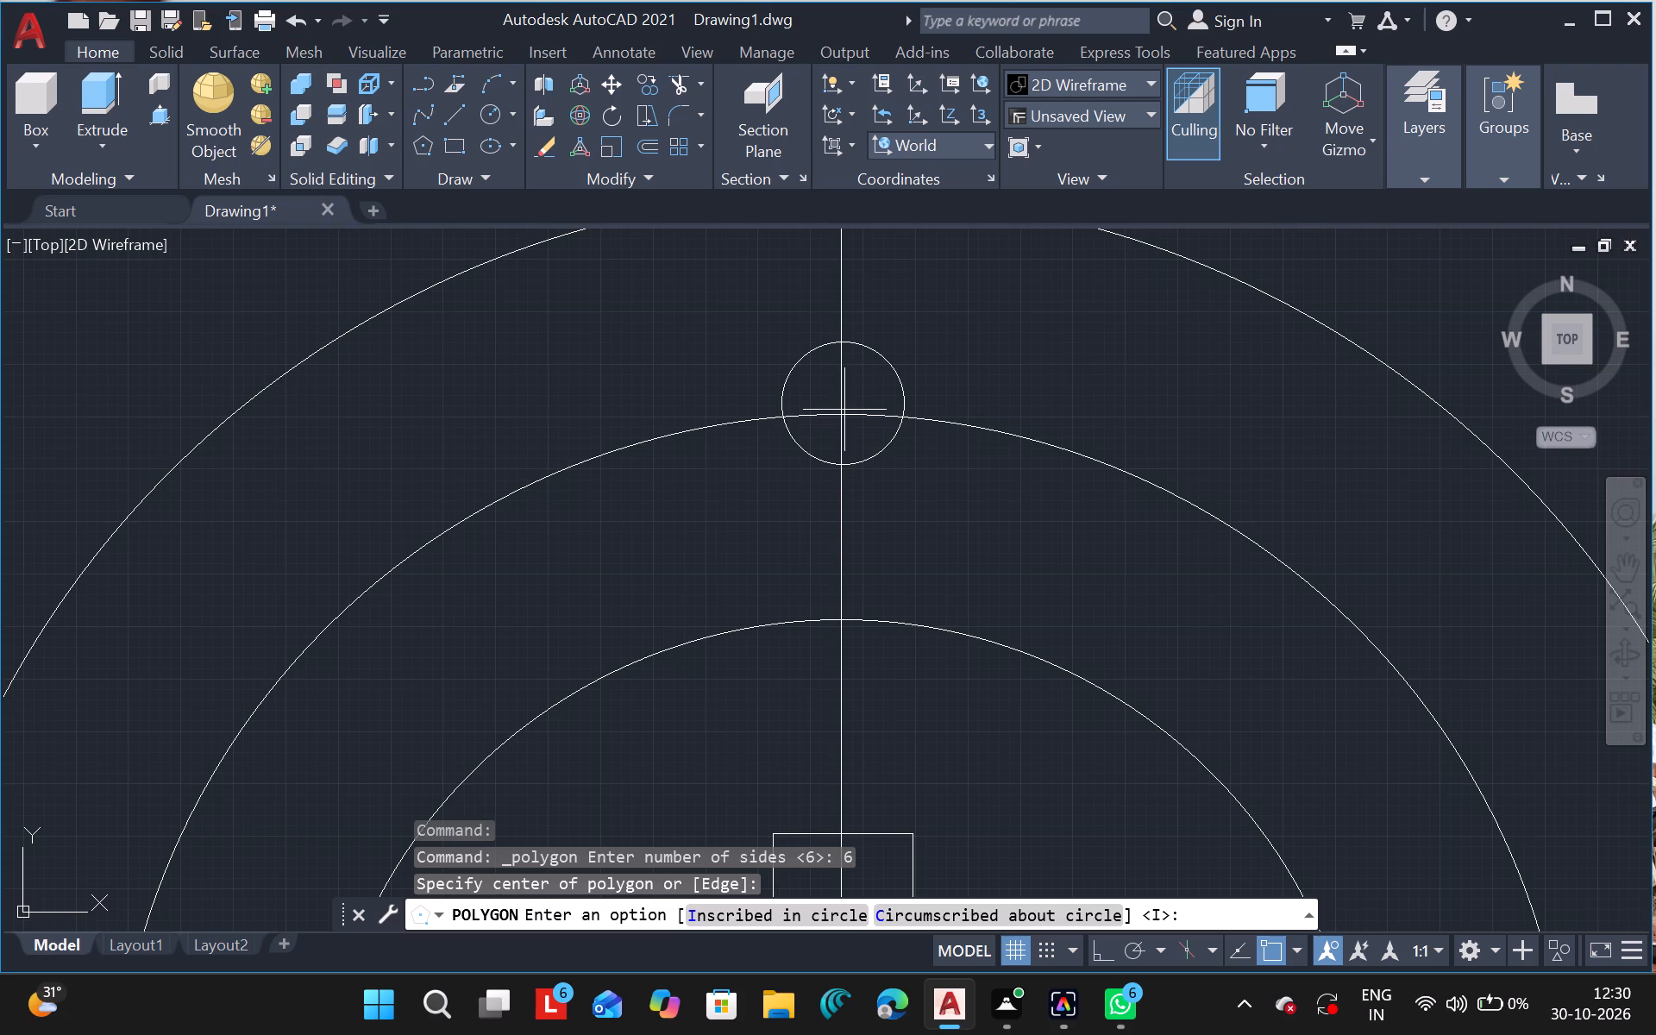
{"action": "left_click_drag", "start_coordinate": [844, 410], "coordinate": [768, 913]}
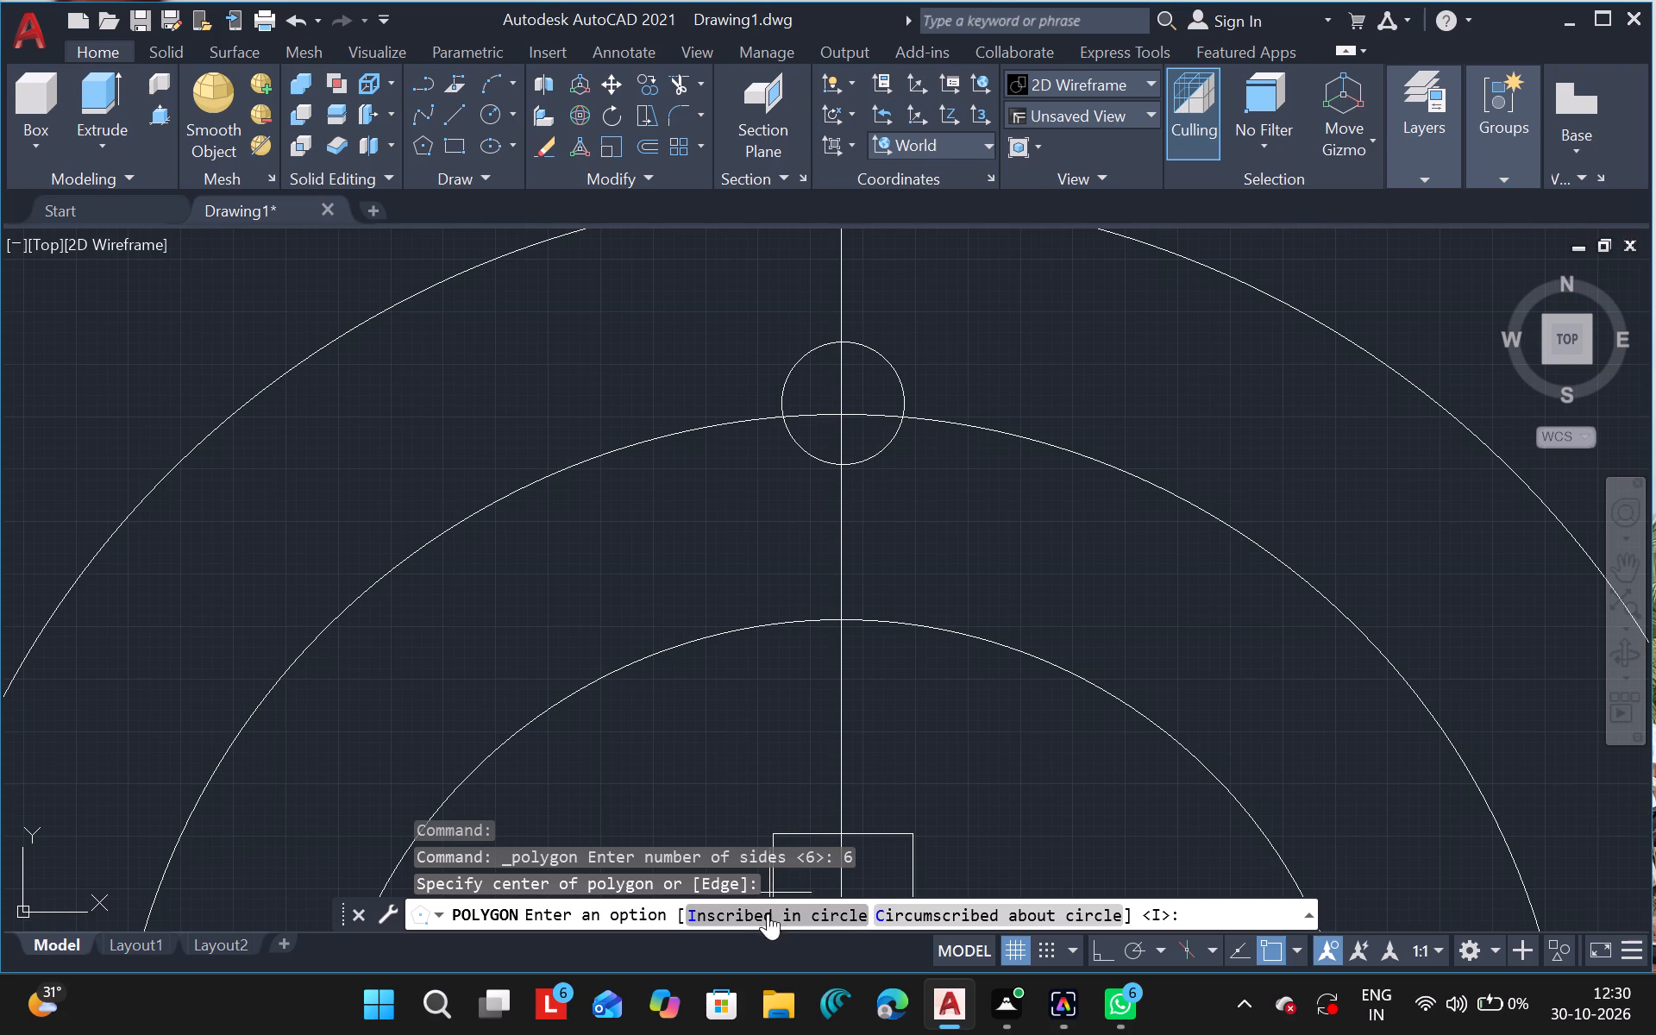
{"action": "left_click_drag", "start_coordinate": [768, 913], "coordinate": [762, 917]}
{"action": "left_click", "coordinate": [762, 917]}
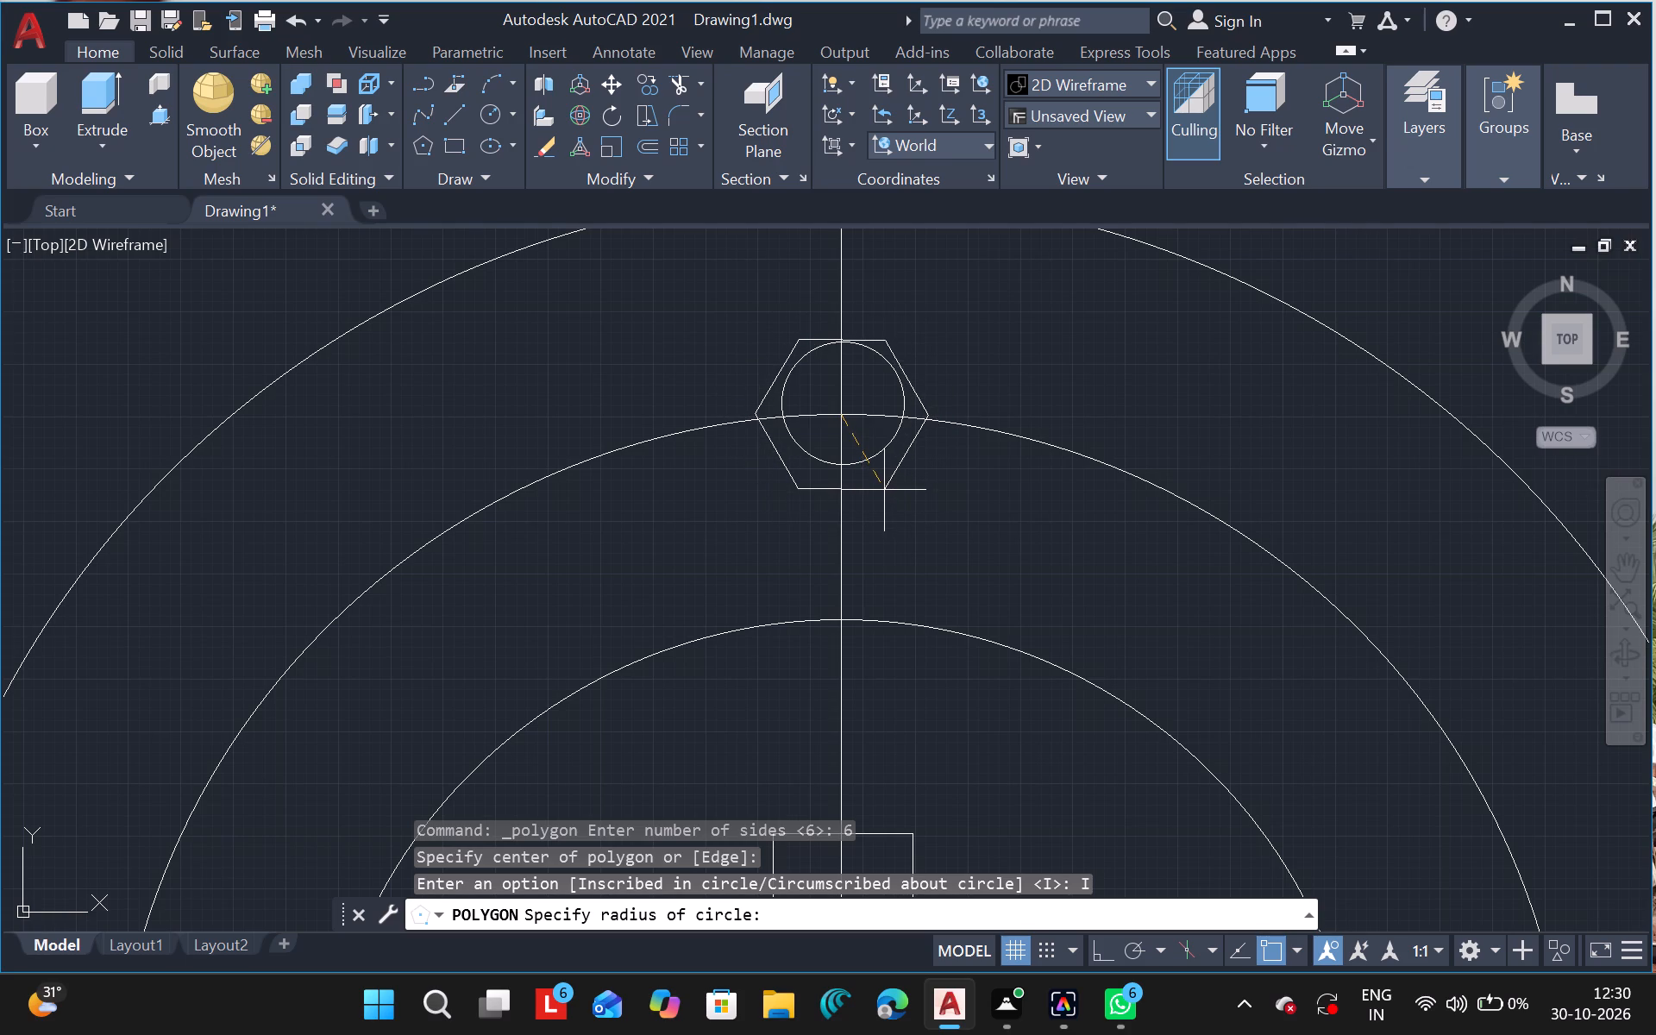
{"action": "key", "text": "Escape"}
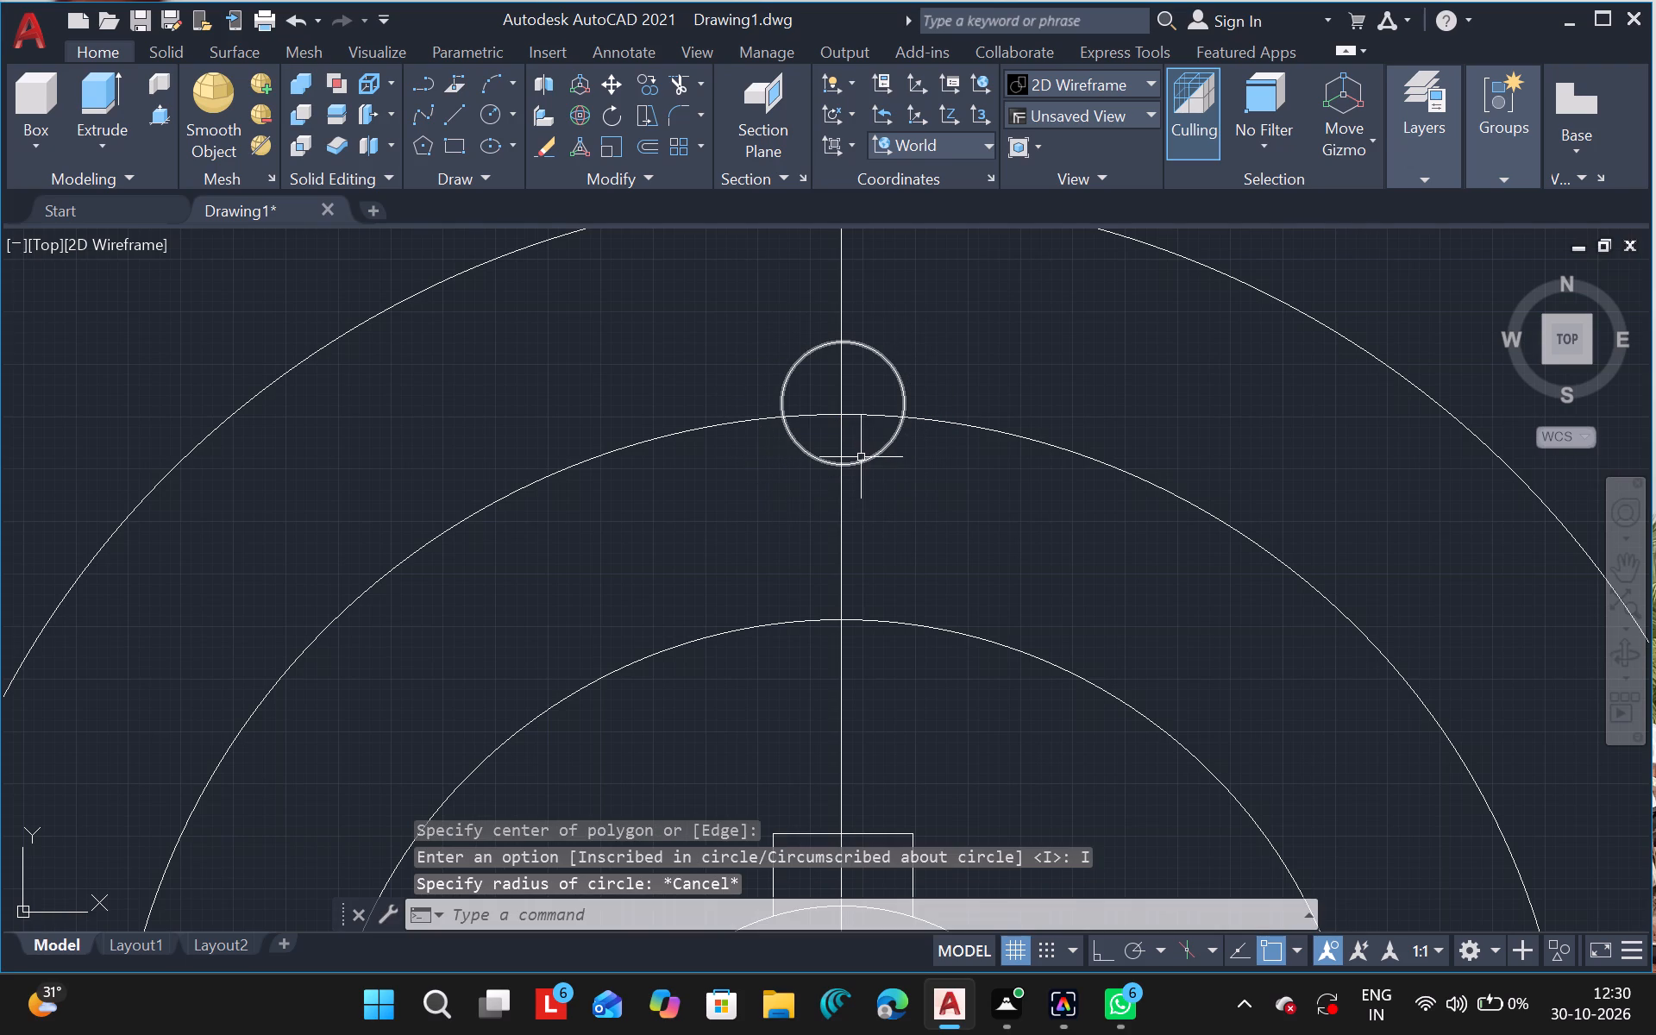
Move the small bolt circle slightly downward so its centre sits near where the vertical centre line crosses the second-largest circle.
{"action": "left_click_drag", "start_coordinate": [862, 464], "coordinate": [925, 702]}
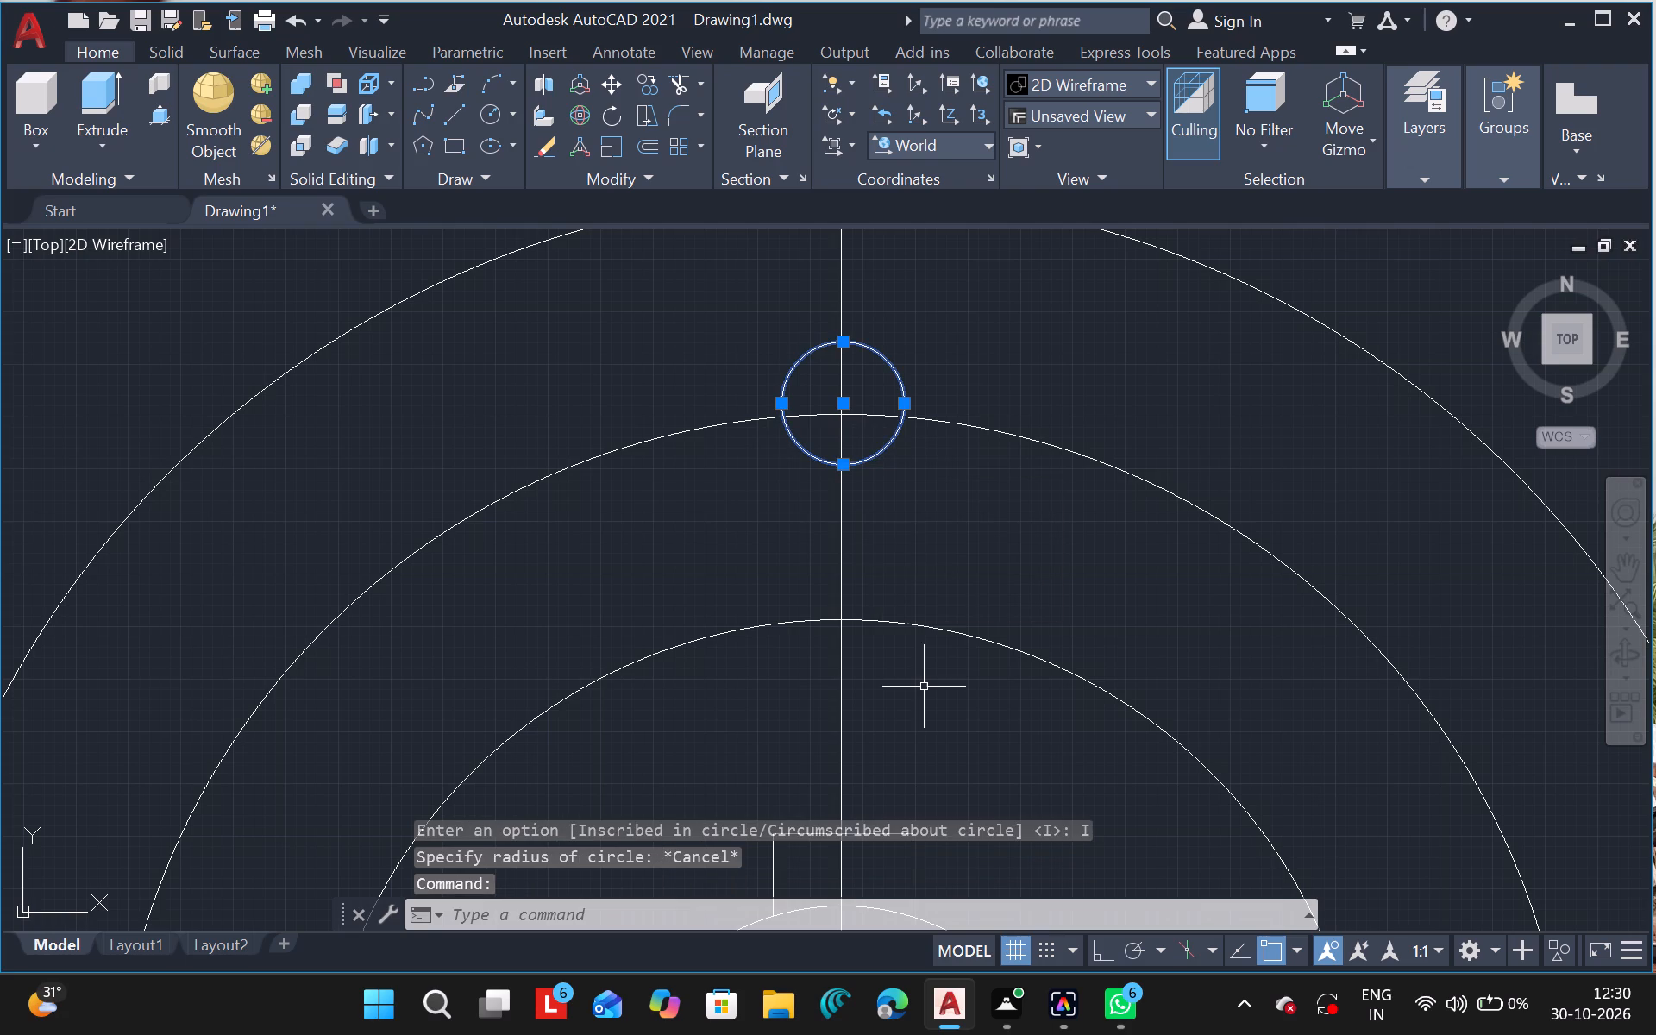
{"action": "type", "text": "MO"}
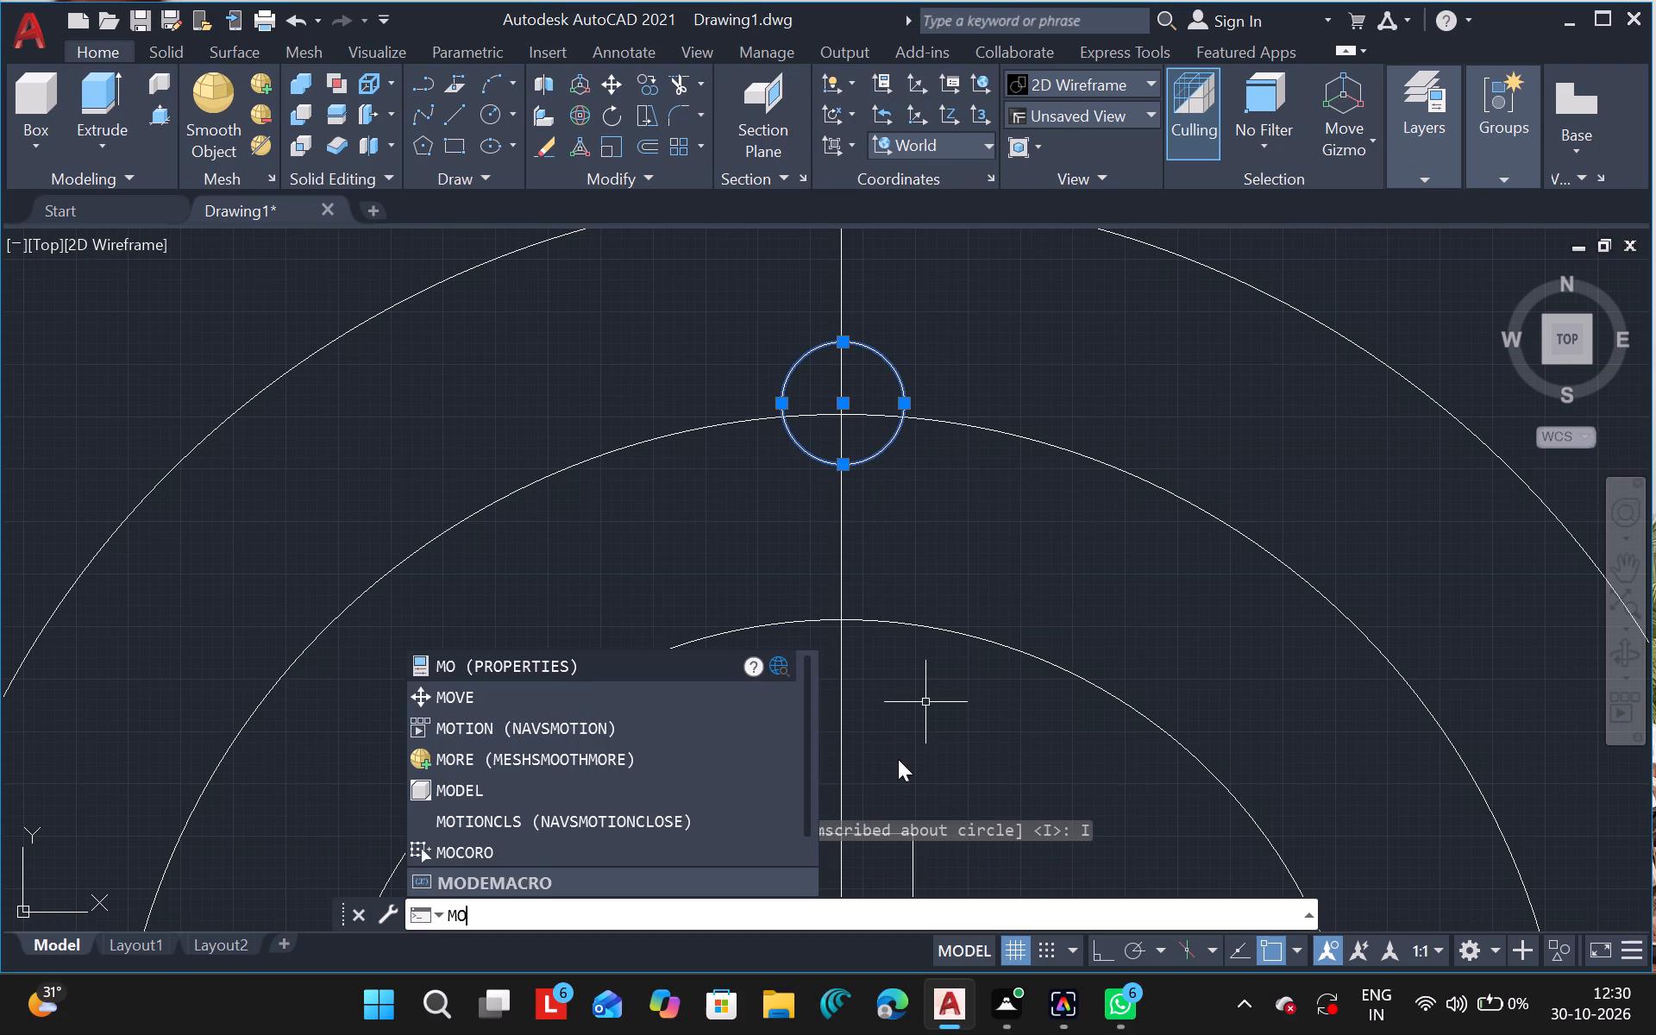
{"action": "left_click_drag", "start_coordinate": [614, 705], "coordinate": [659, 705]}
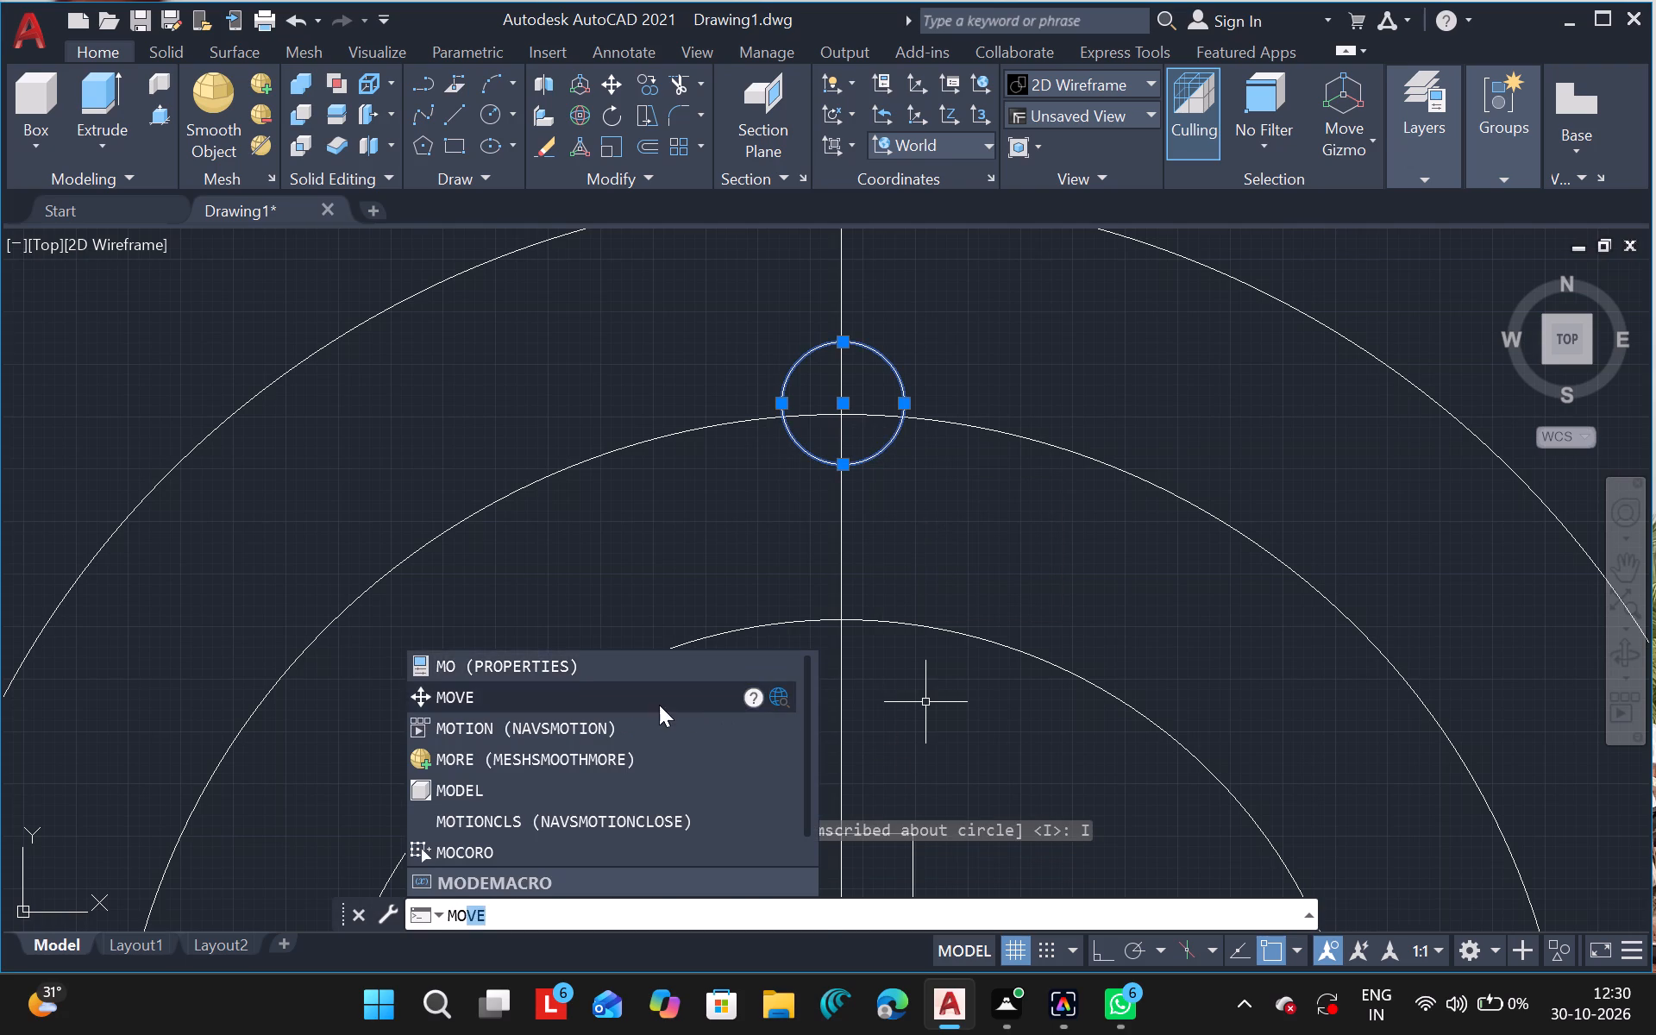
{"action": "left_click_drag", "start_coordinate": [659, 705], "coordinate": [658, 705]}
{"action": "left_click", "coordinate": [658, 705]}
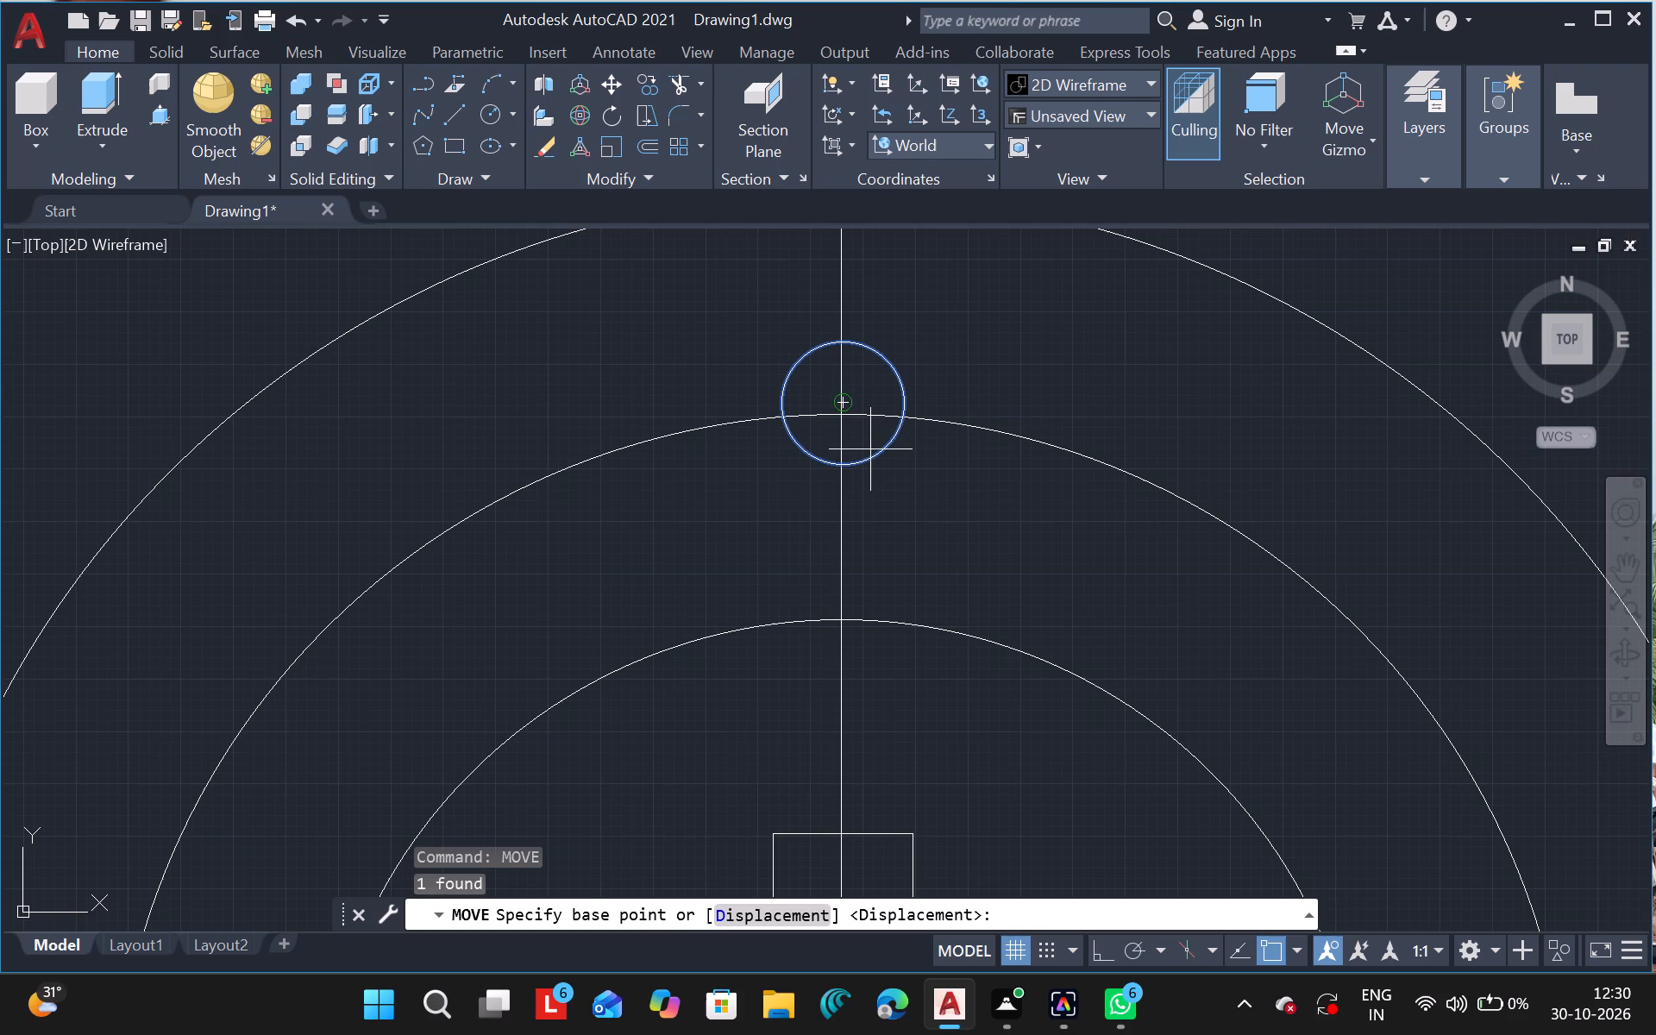
{"action": "left_click_drag", "start_coordinate": [932, 485], "coordinate": [931, 499]}
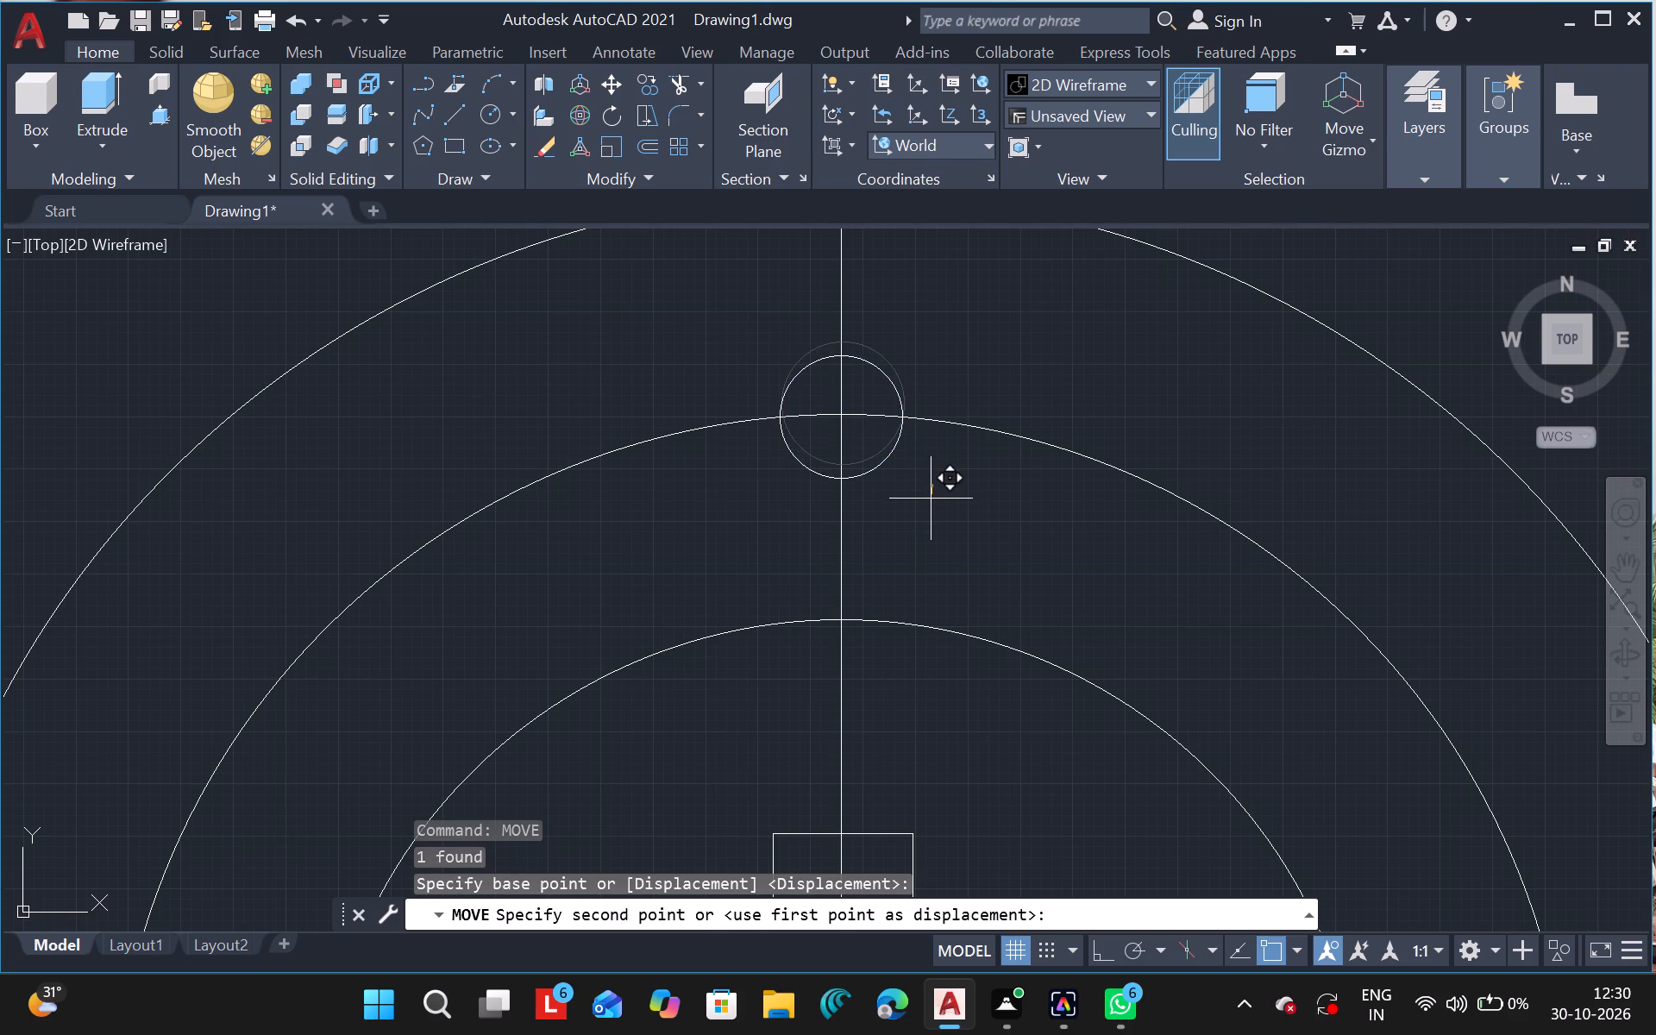
{"action": "left_click_drag", "start_coordinate": [931, 499], "coordinate": [931, 499]}
{"action": "left_click", "coordinate": [931, 499]}
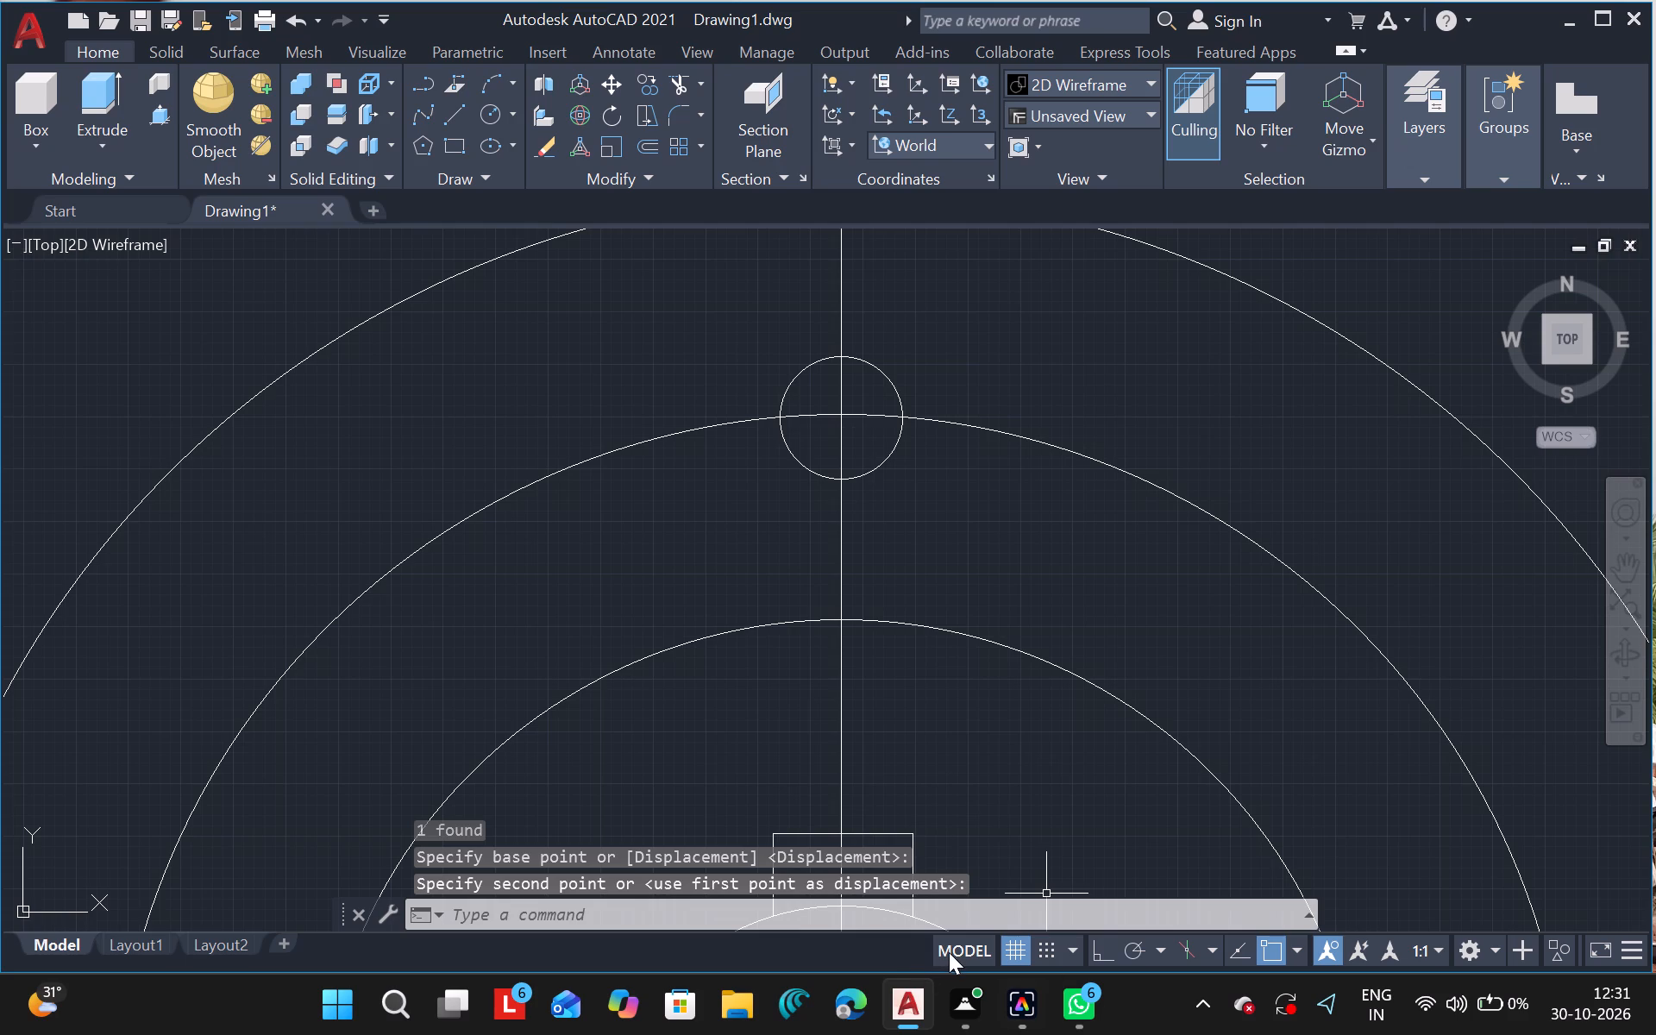
Draw a 6-sided polygon, Inscribed in circle, centred on the small bolt circle and slightly larger so that it surrounds the circle.
{"action": "left_click", "coordinate": [419, 153]}
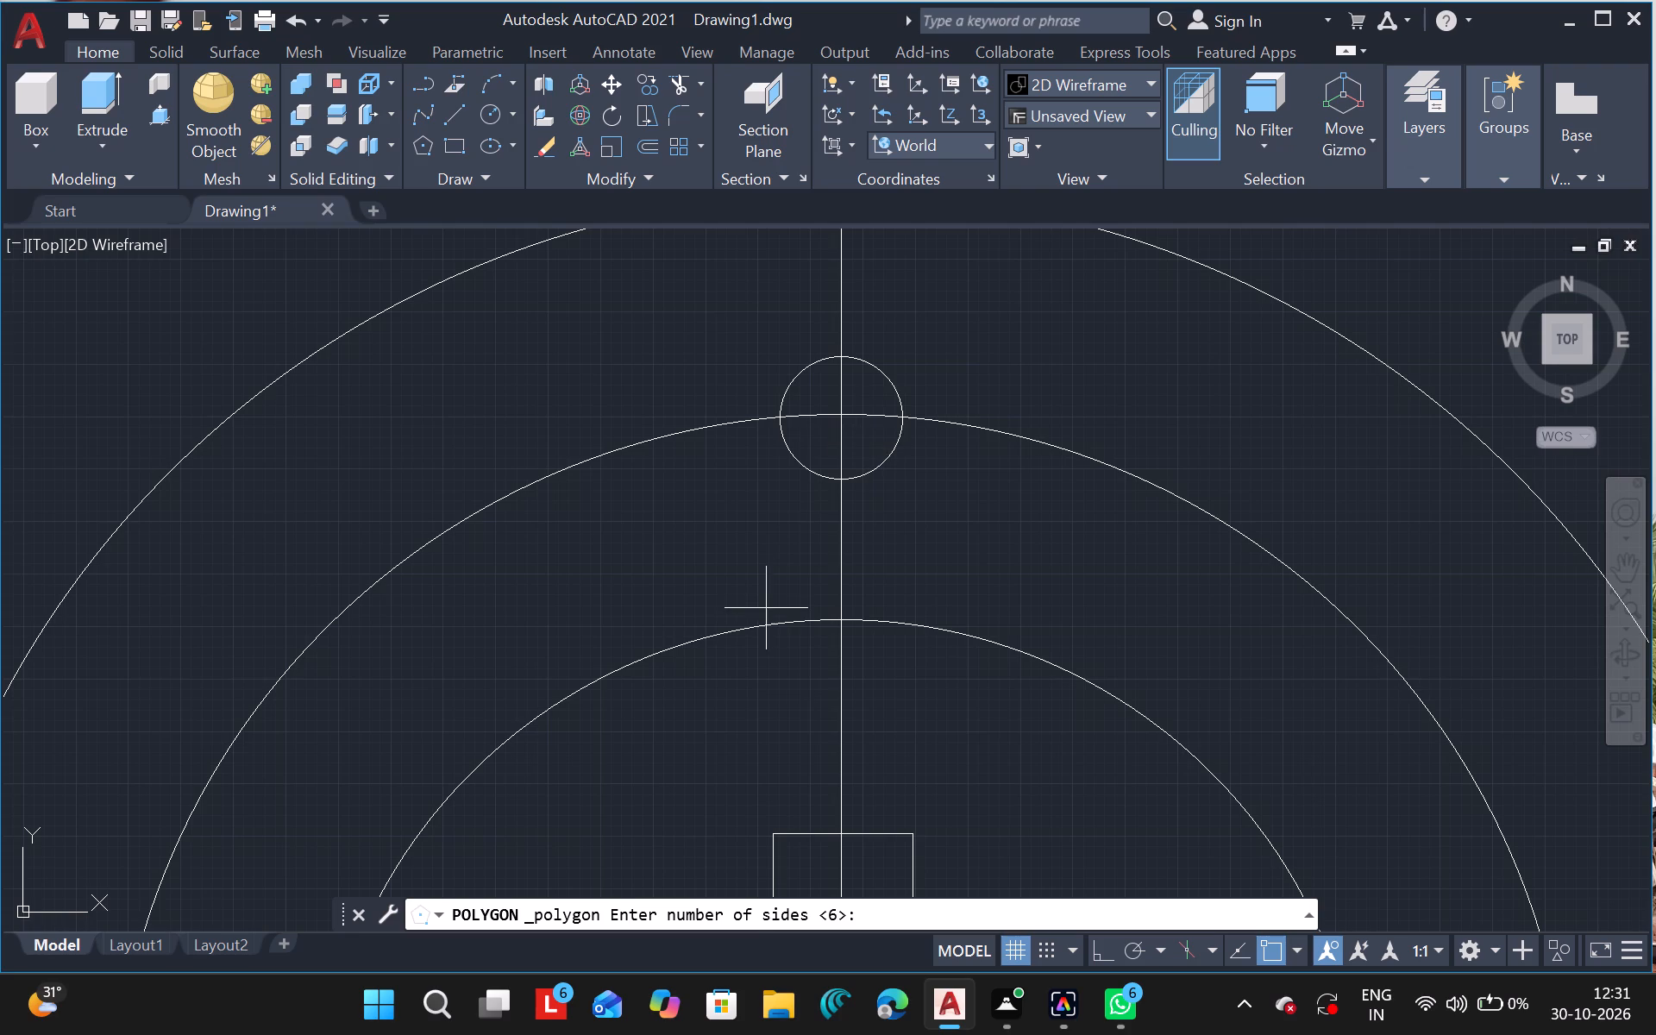
{"action": "key", "text": "6"}
{"action": "key", "text": "Return"}
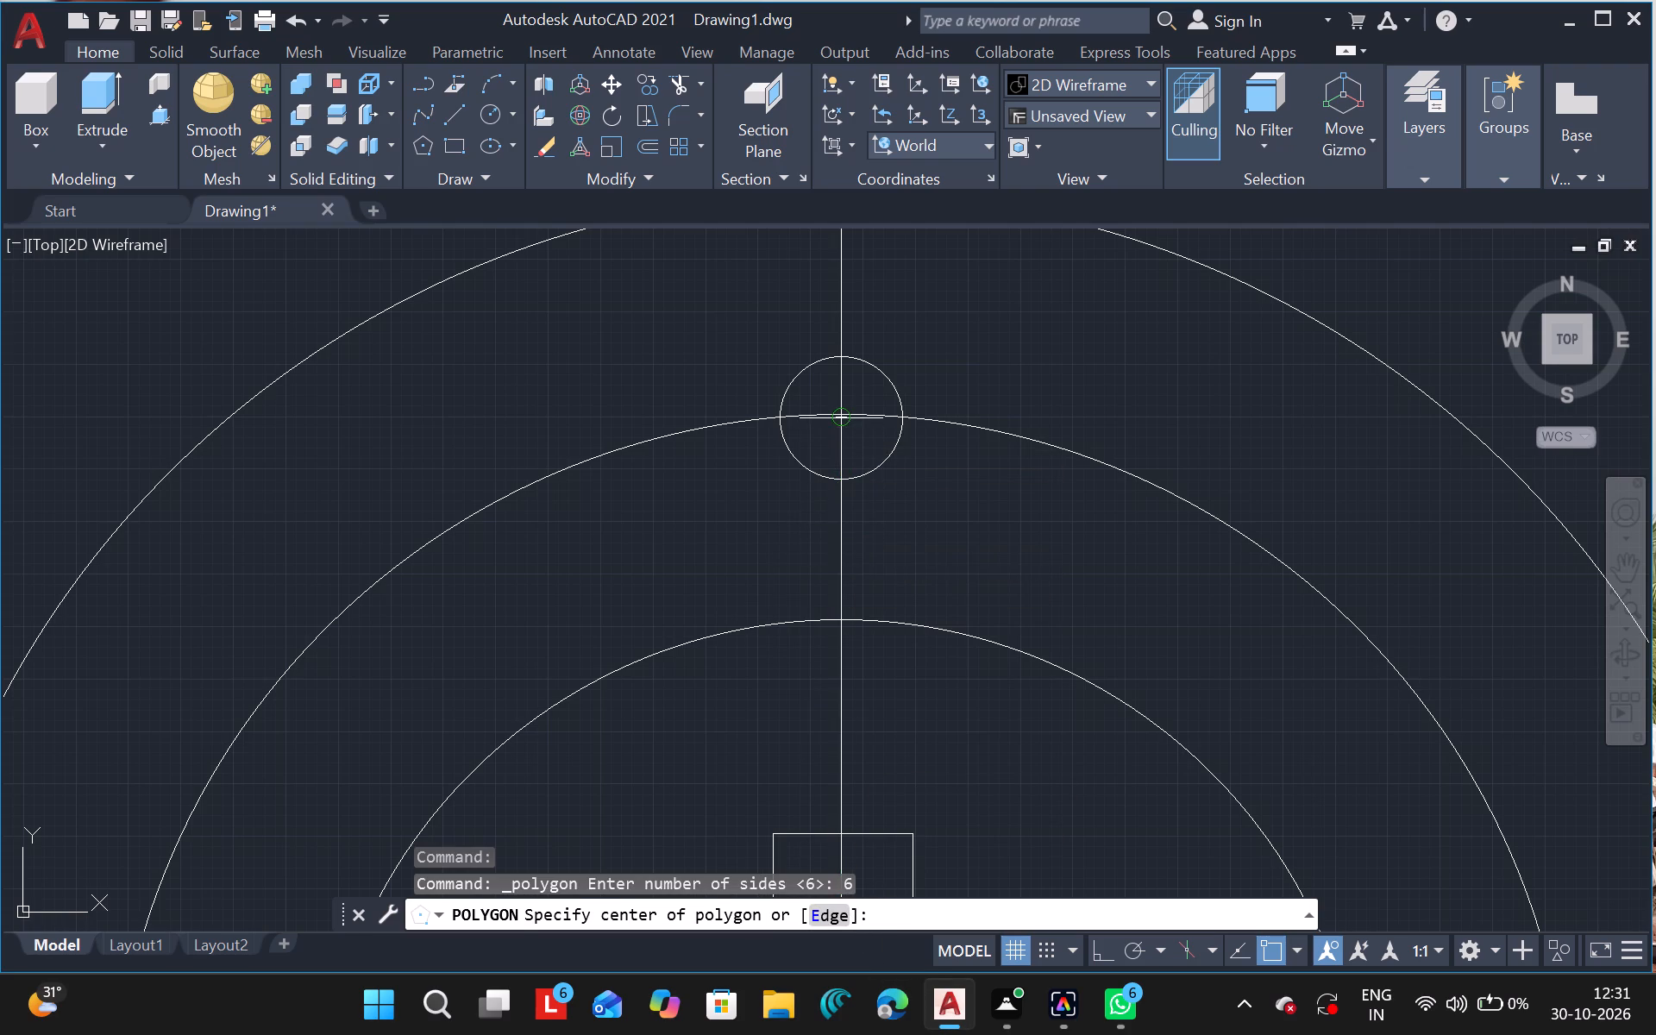
{"action": "left_click_drag", "start_coordinate": [840, 422], "coordinate": [843, 405]}
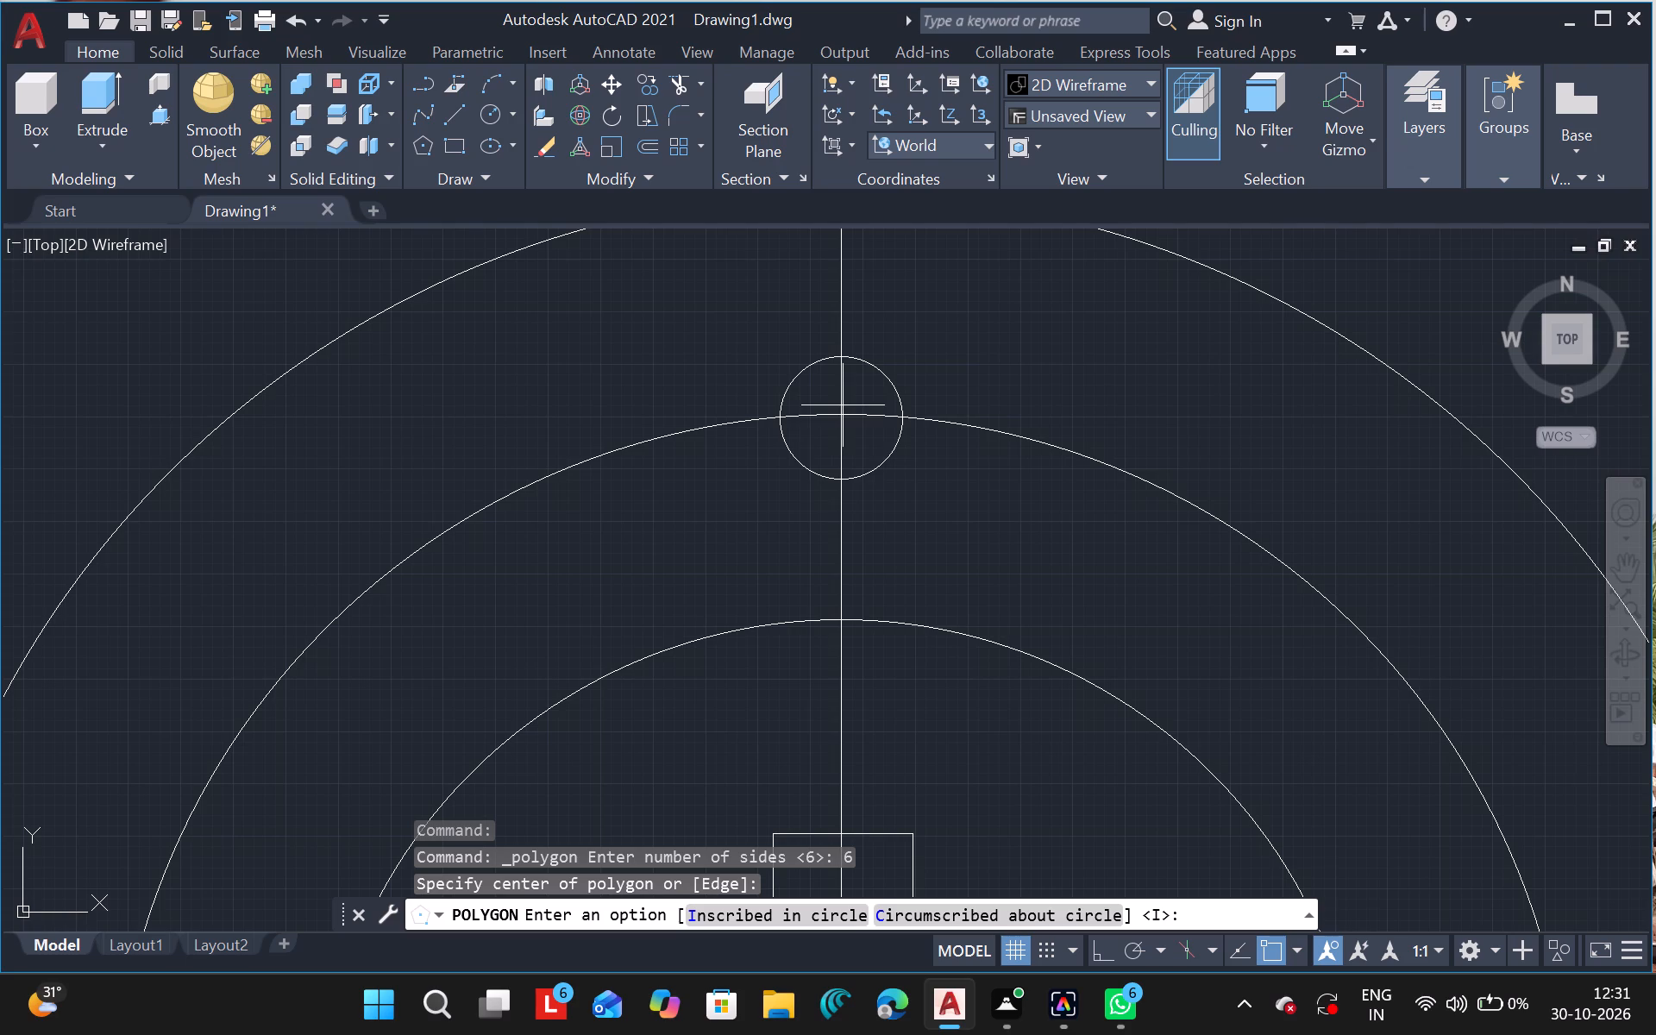
{"action": "left_click_drag", "start_coordinate": [843, 405], "coordinate": [728, 919]}
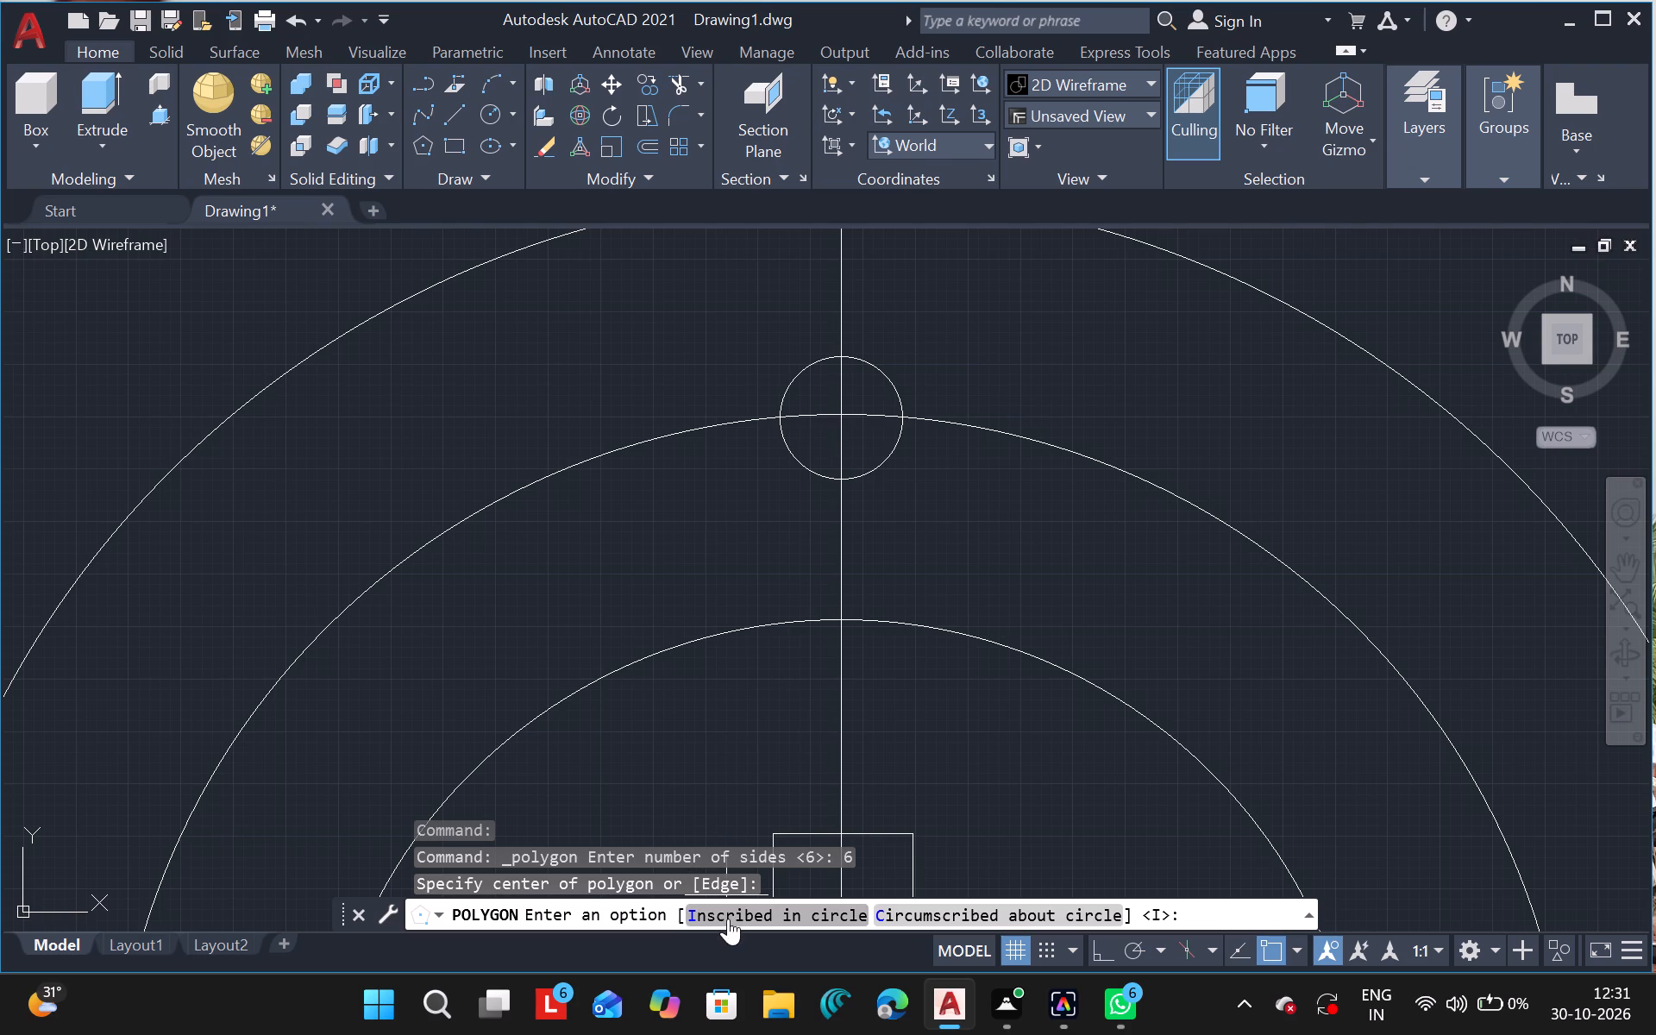
{"action": "left_click", "coordinate": [728, 919]}
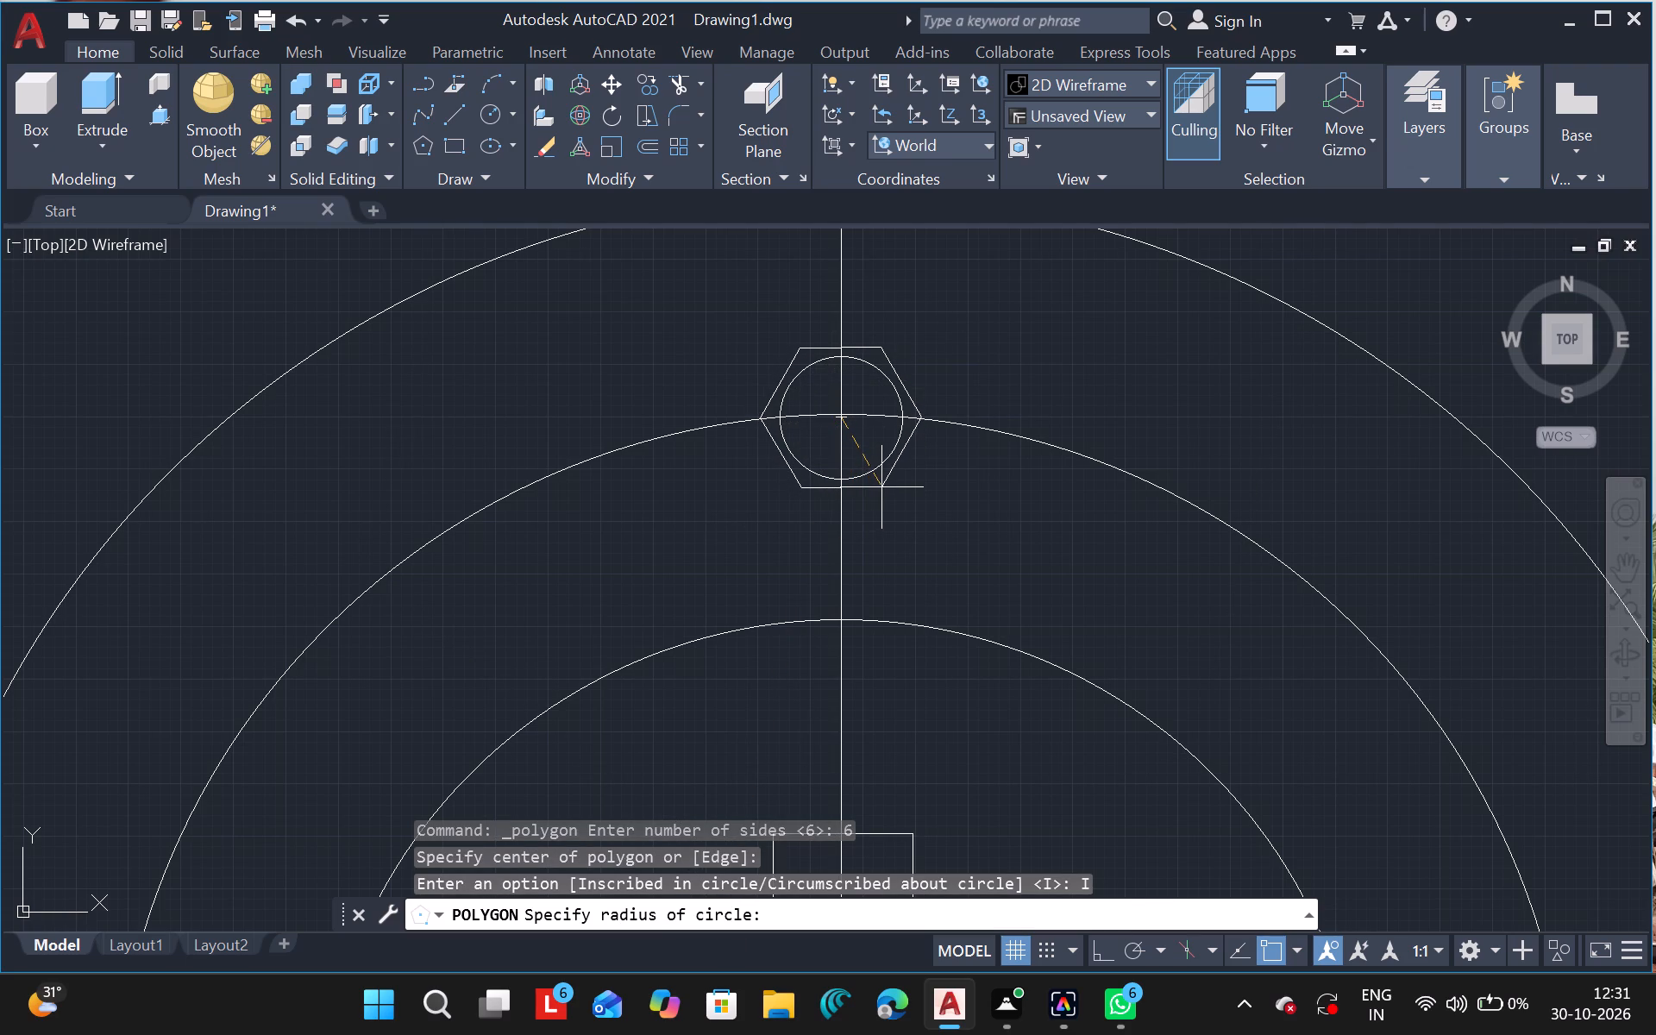
{"action": "left_click", "coordinate": [881, 487]}
{"action": "scroll", "coordinate": [936, 478], "scroll_direction": "up", "scroll_amount": 1}
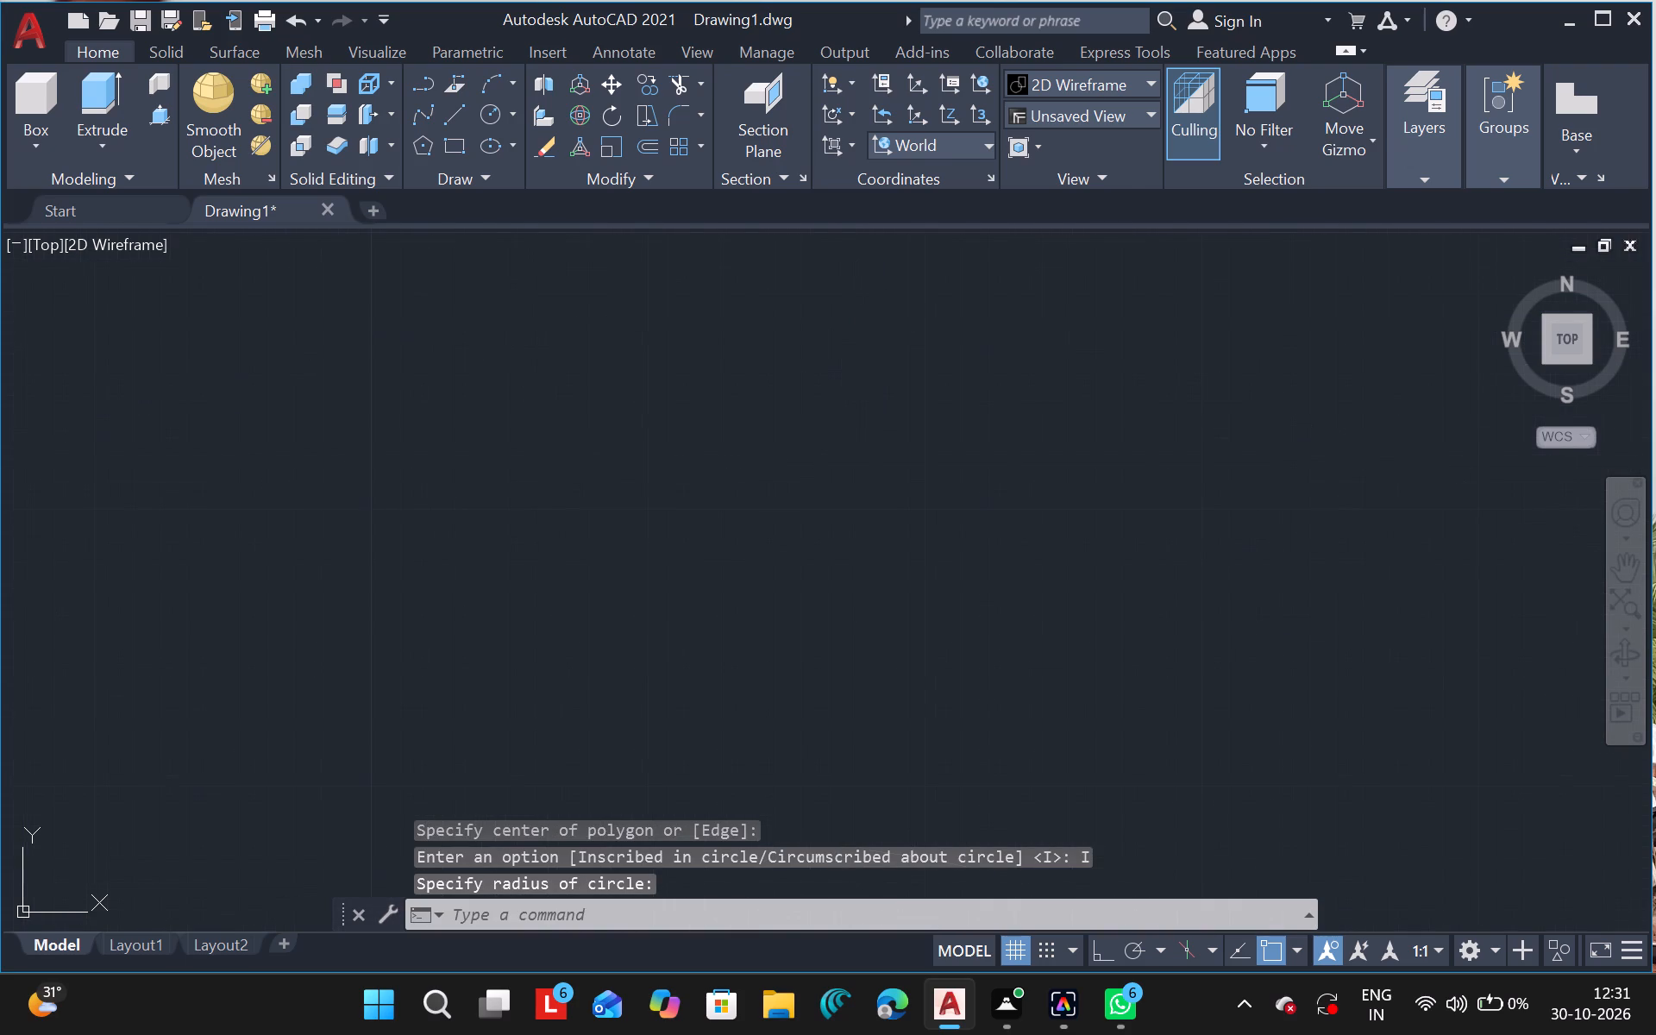
{"action": "scroll", "coordinate": [936, 478], "scroll_direction": "down", "scroll_amount": 1, "text": "ctrl"}
{"action": "scroll", "coordinate": [936, 478], "scroll_direction": "right", "scroll_amount": 1}
{"action": "key", "text": "ctrl+z"}
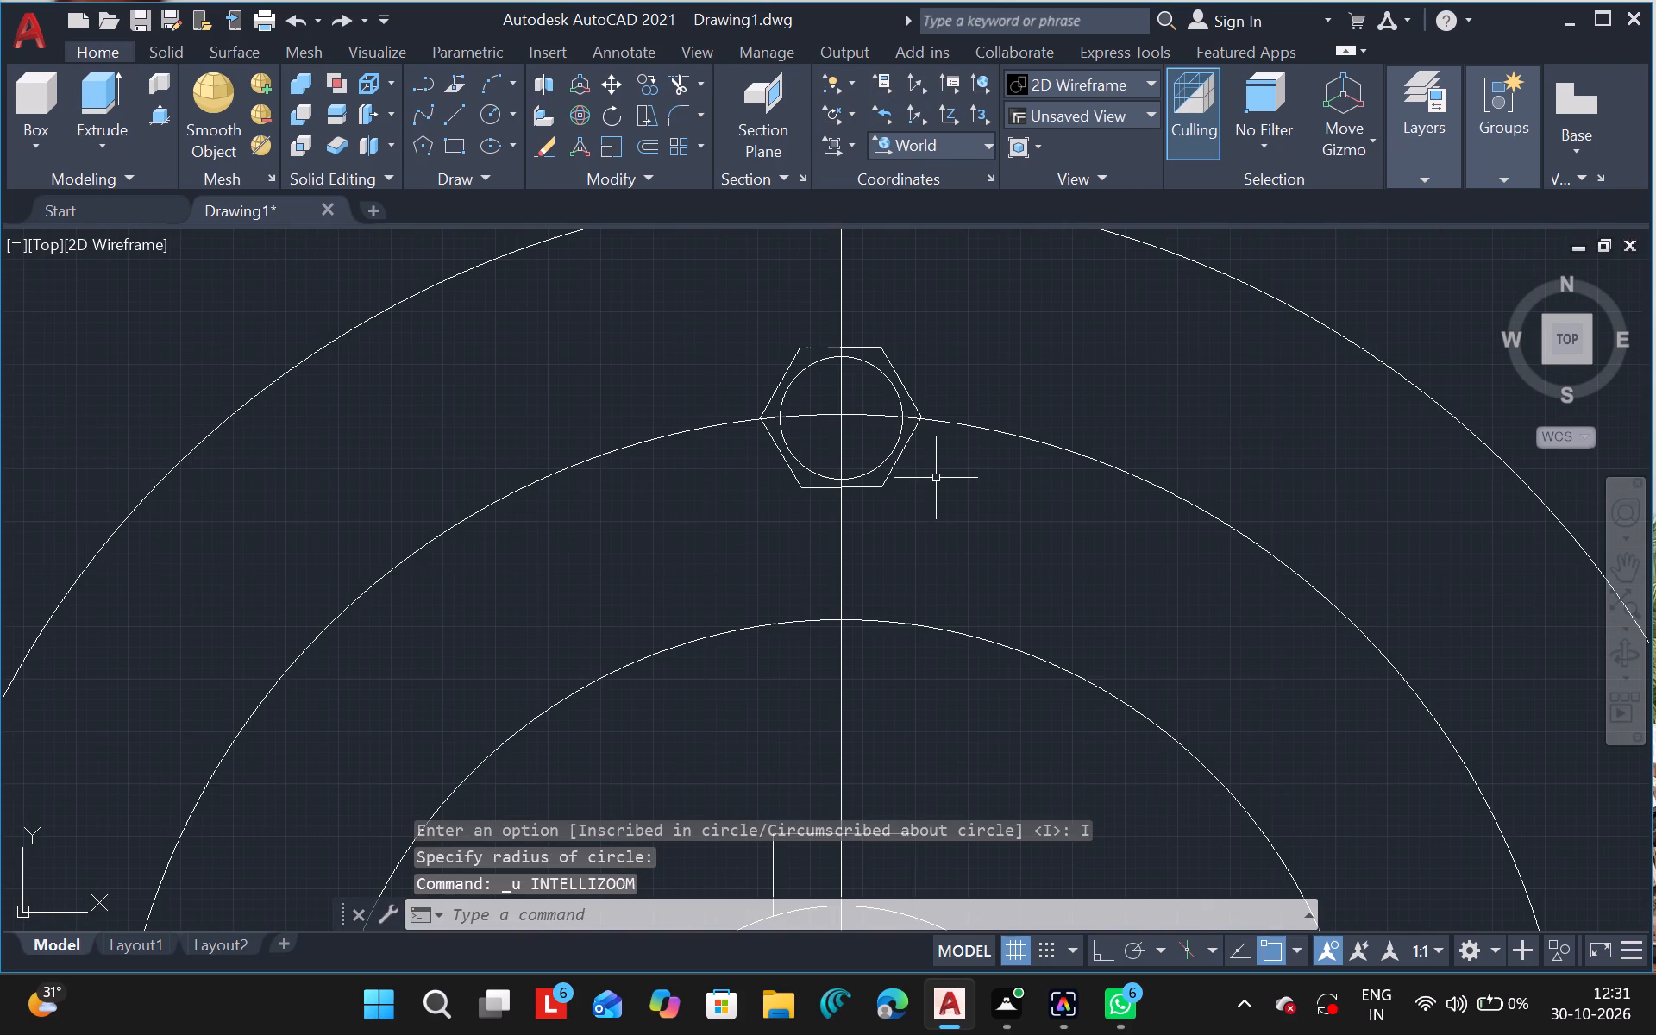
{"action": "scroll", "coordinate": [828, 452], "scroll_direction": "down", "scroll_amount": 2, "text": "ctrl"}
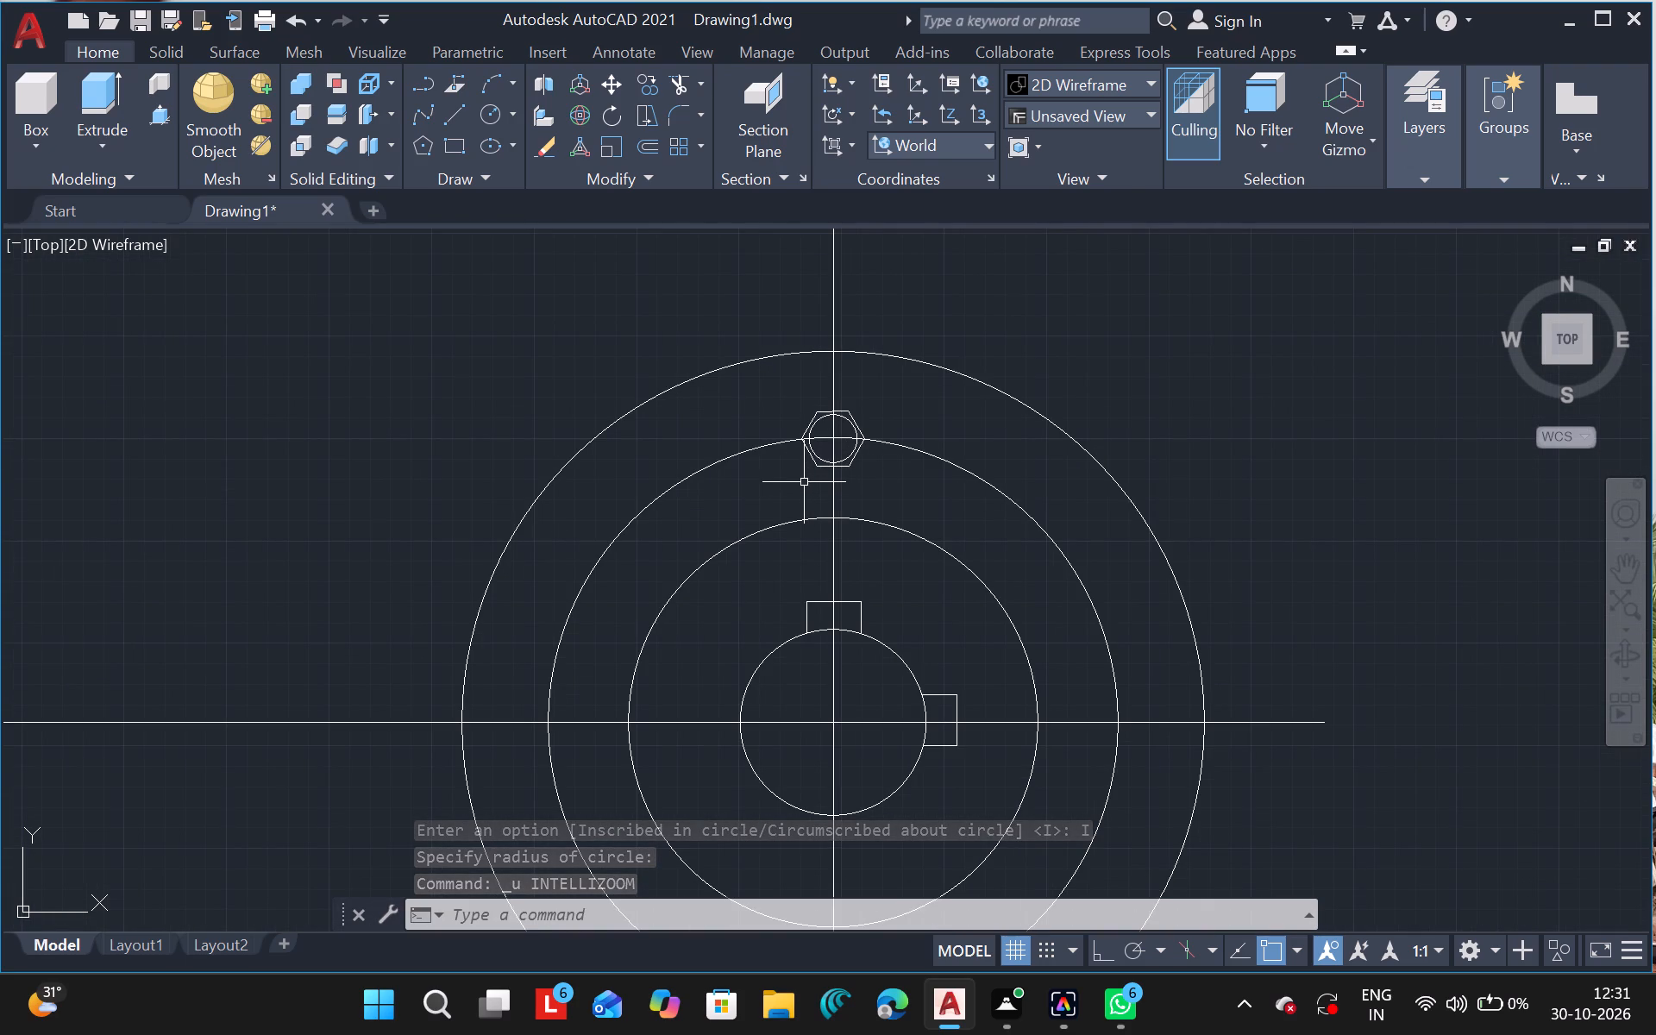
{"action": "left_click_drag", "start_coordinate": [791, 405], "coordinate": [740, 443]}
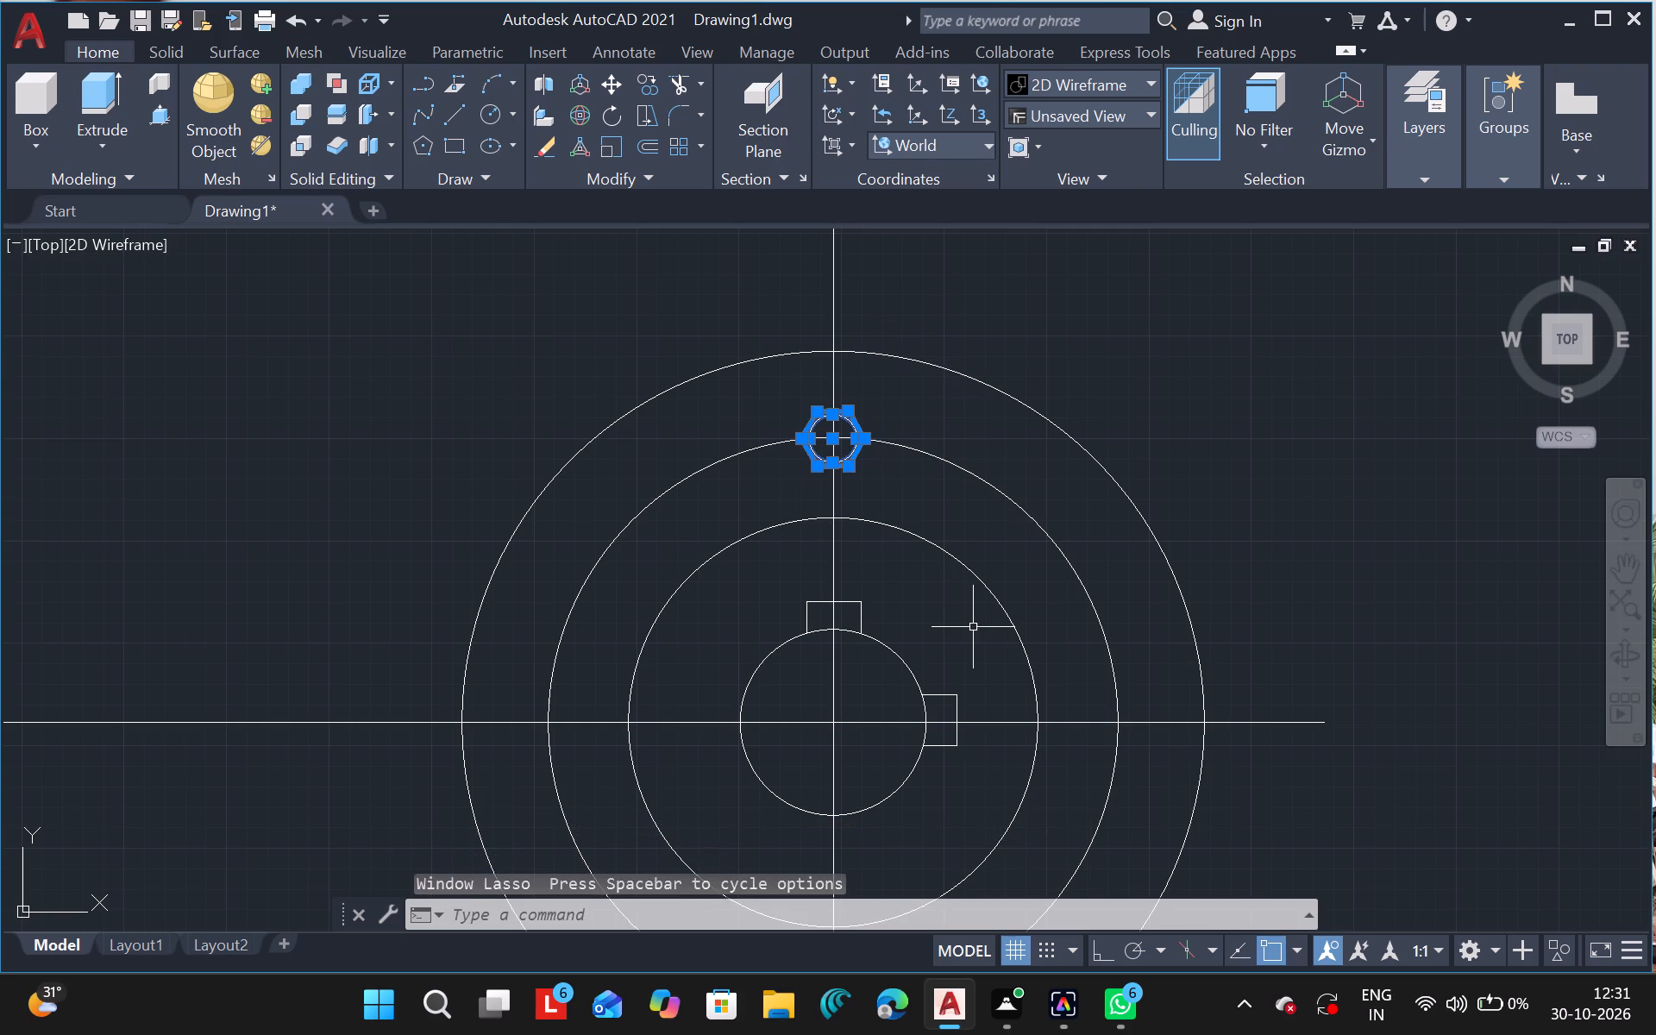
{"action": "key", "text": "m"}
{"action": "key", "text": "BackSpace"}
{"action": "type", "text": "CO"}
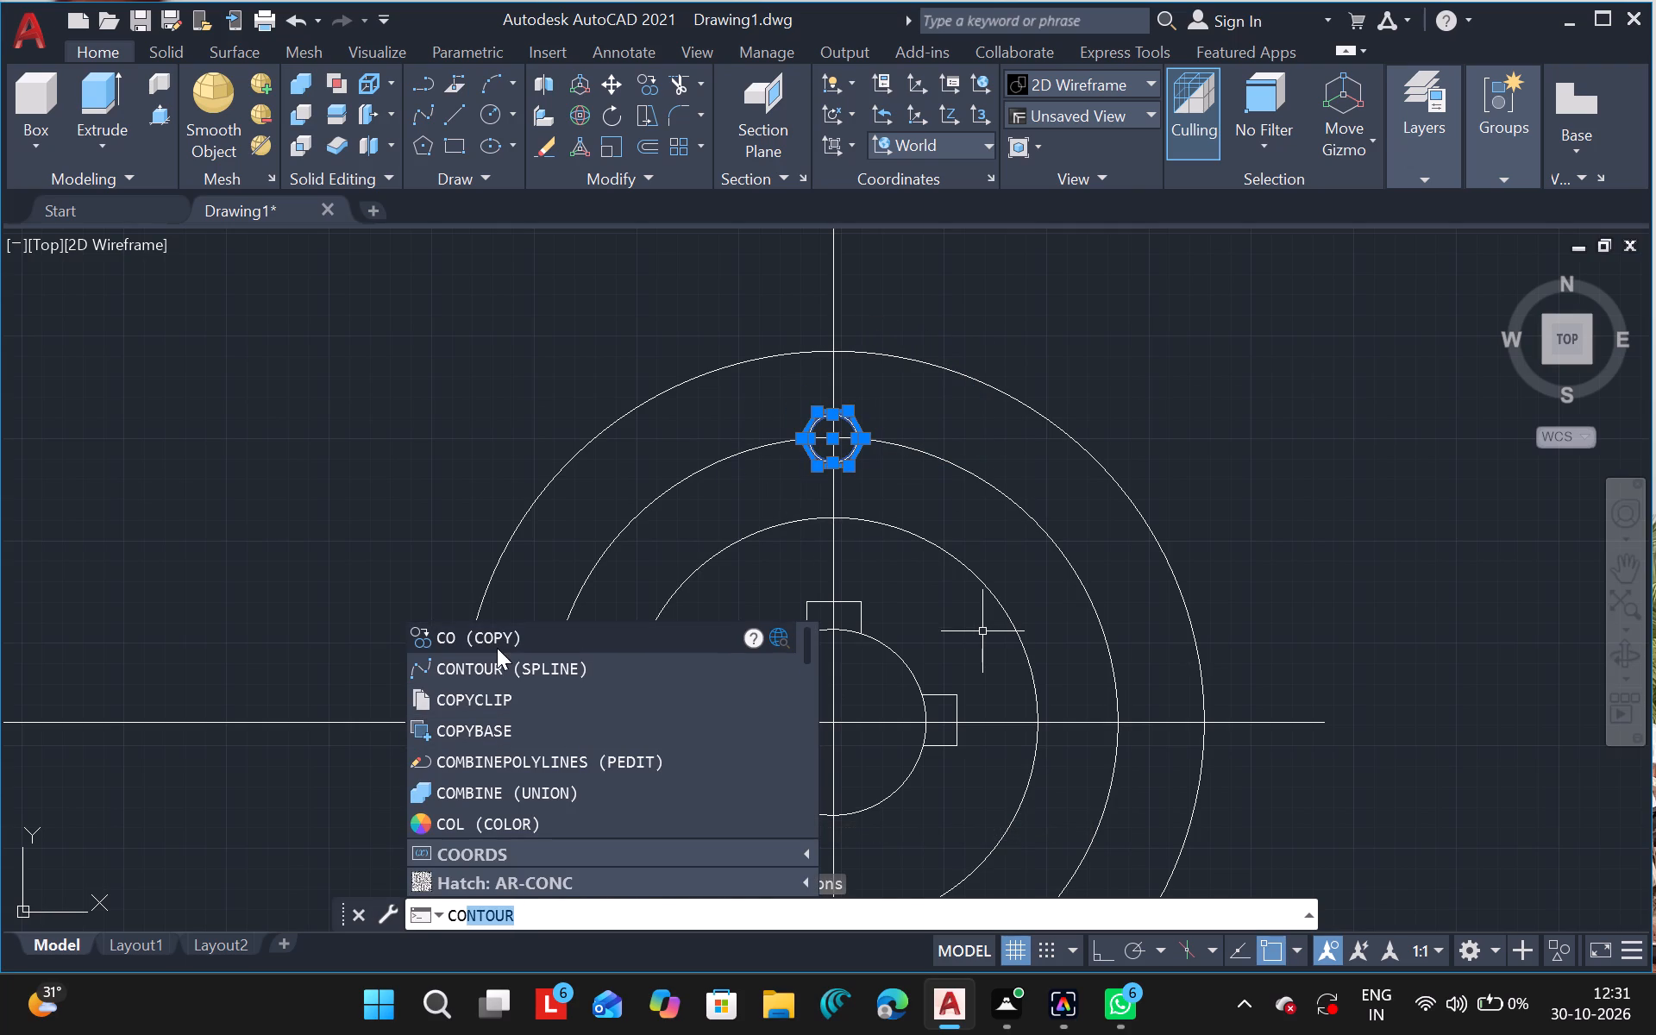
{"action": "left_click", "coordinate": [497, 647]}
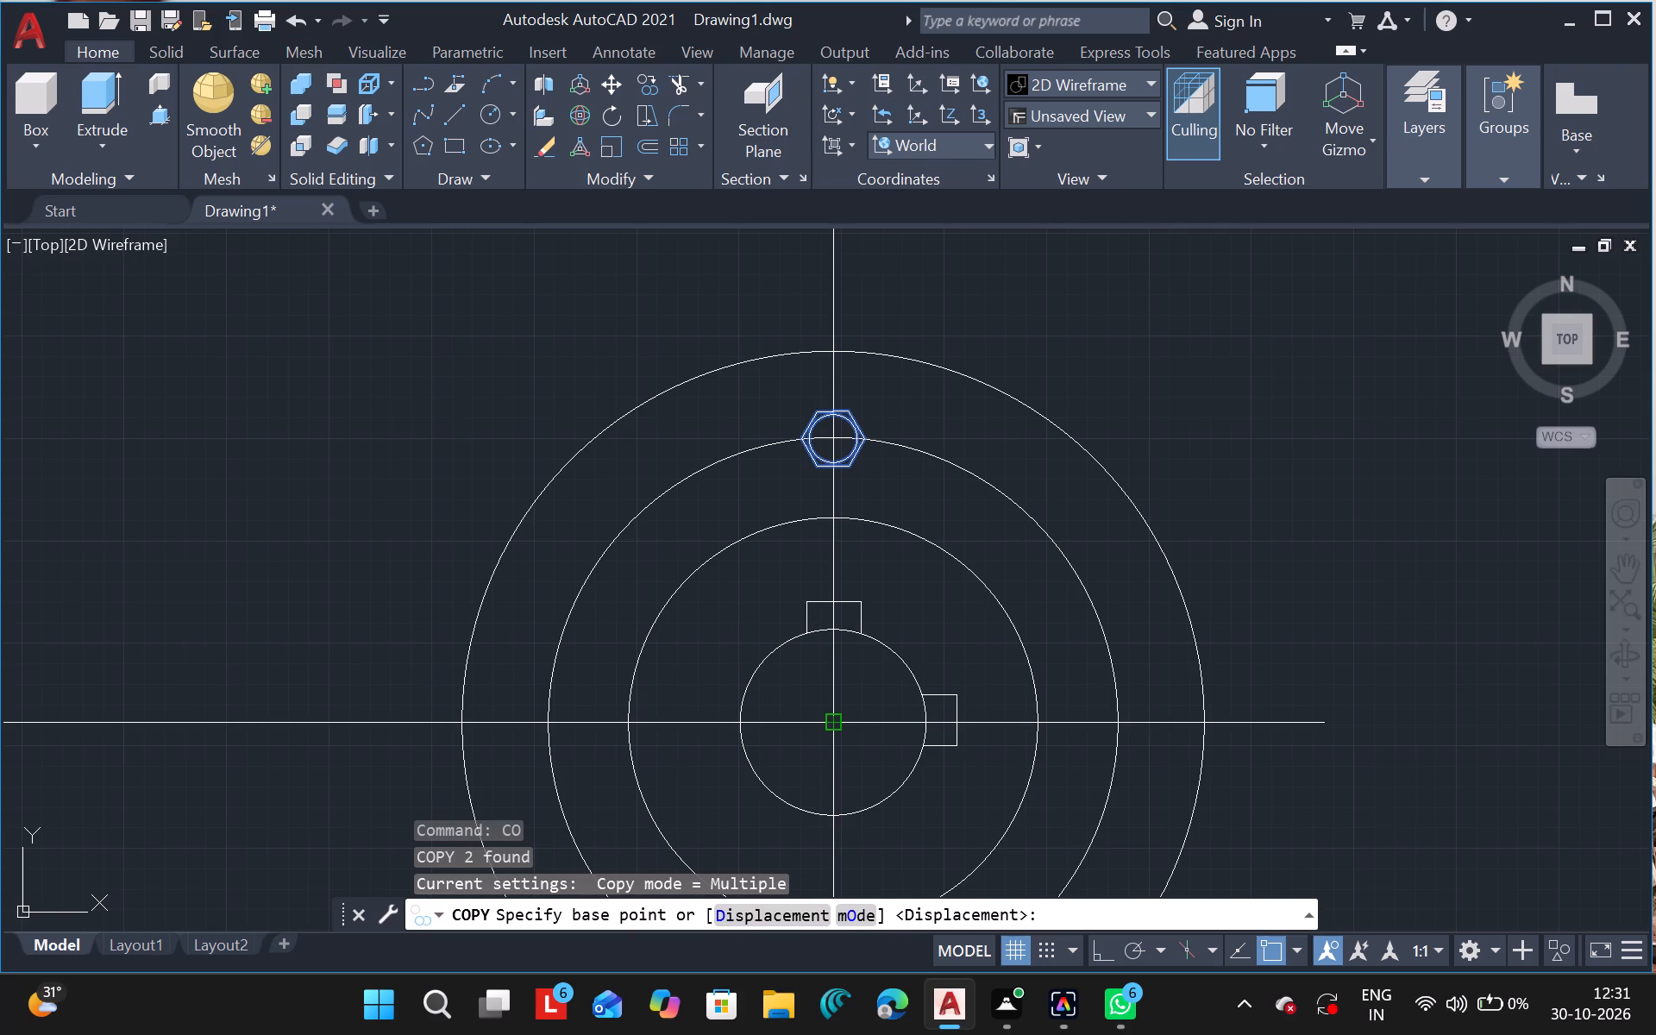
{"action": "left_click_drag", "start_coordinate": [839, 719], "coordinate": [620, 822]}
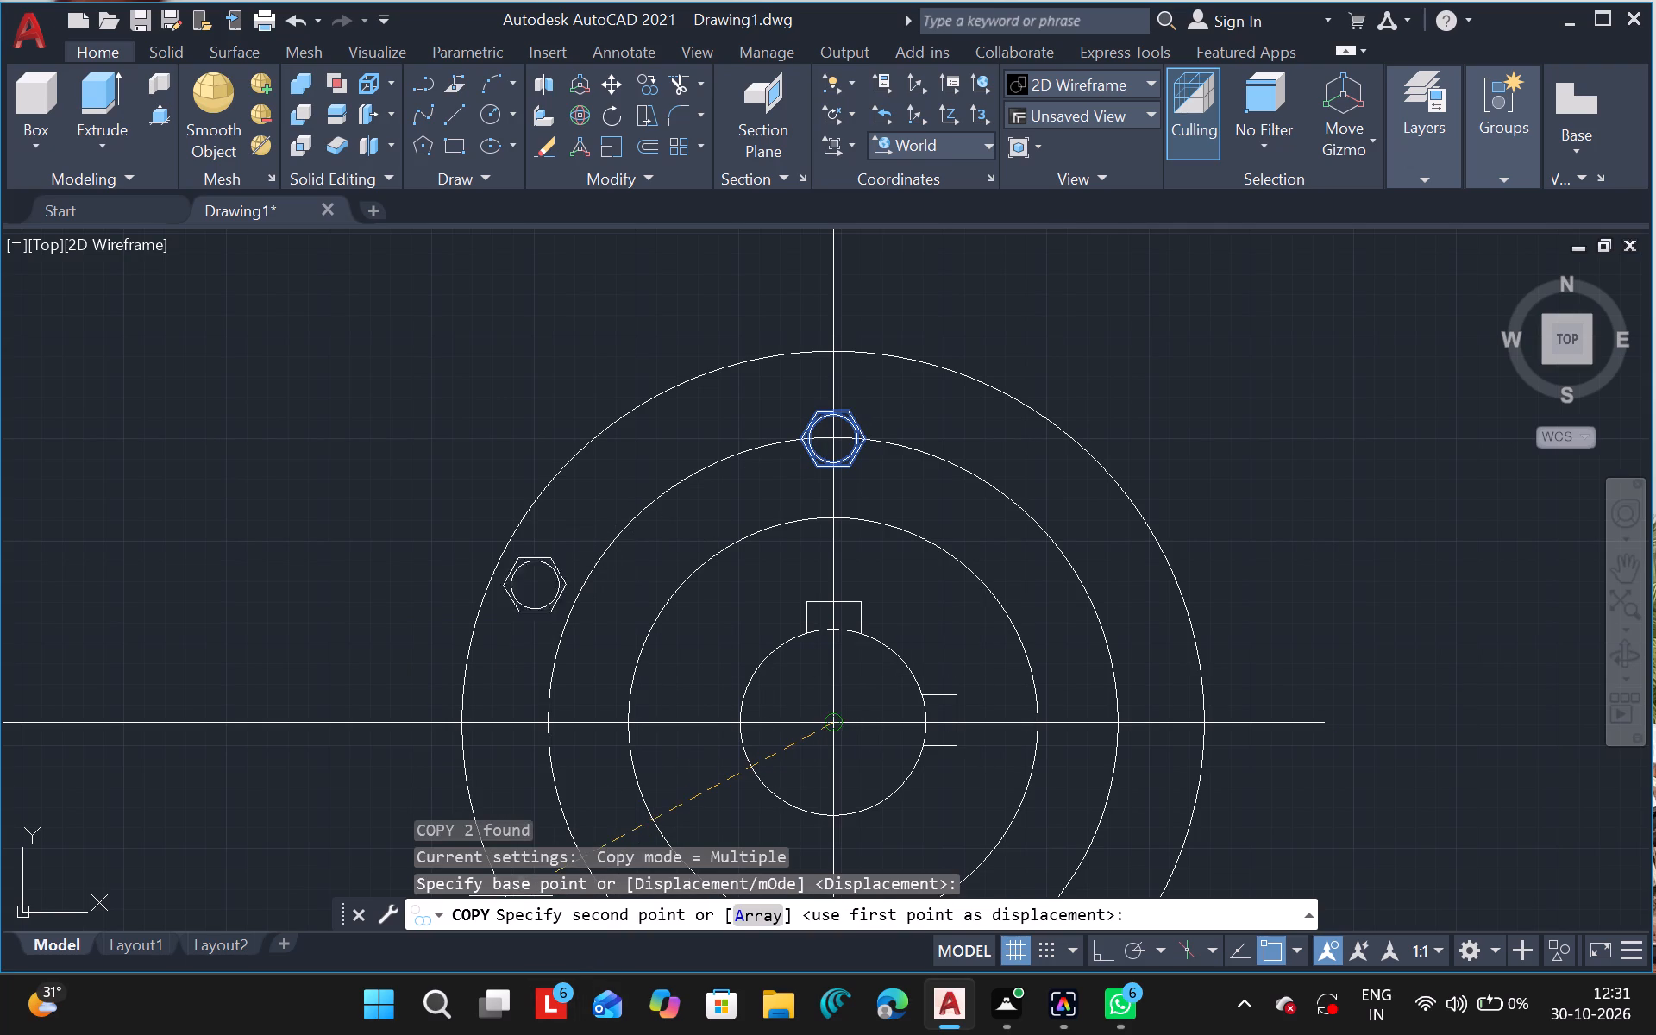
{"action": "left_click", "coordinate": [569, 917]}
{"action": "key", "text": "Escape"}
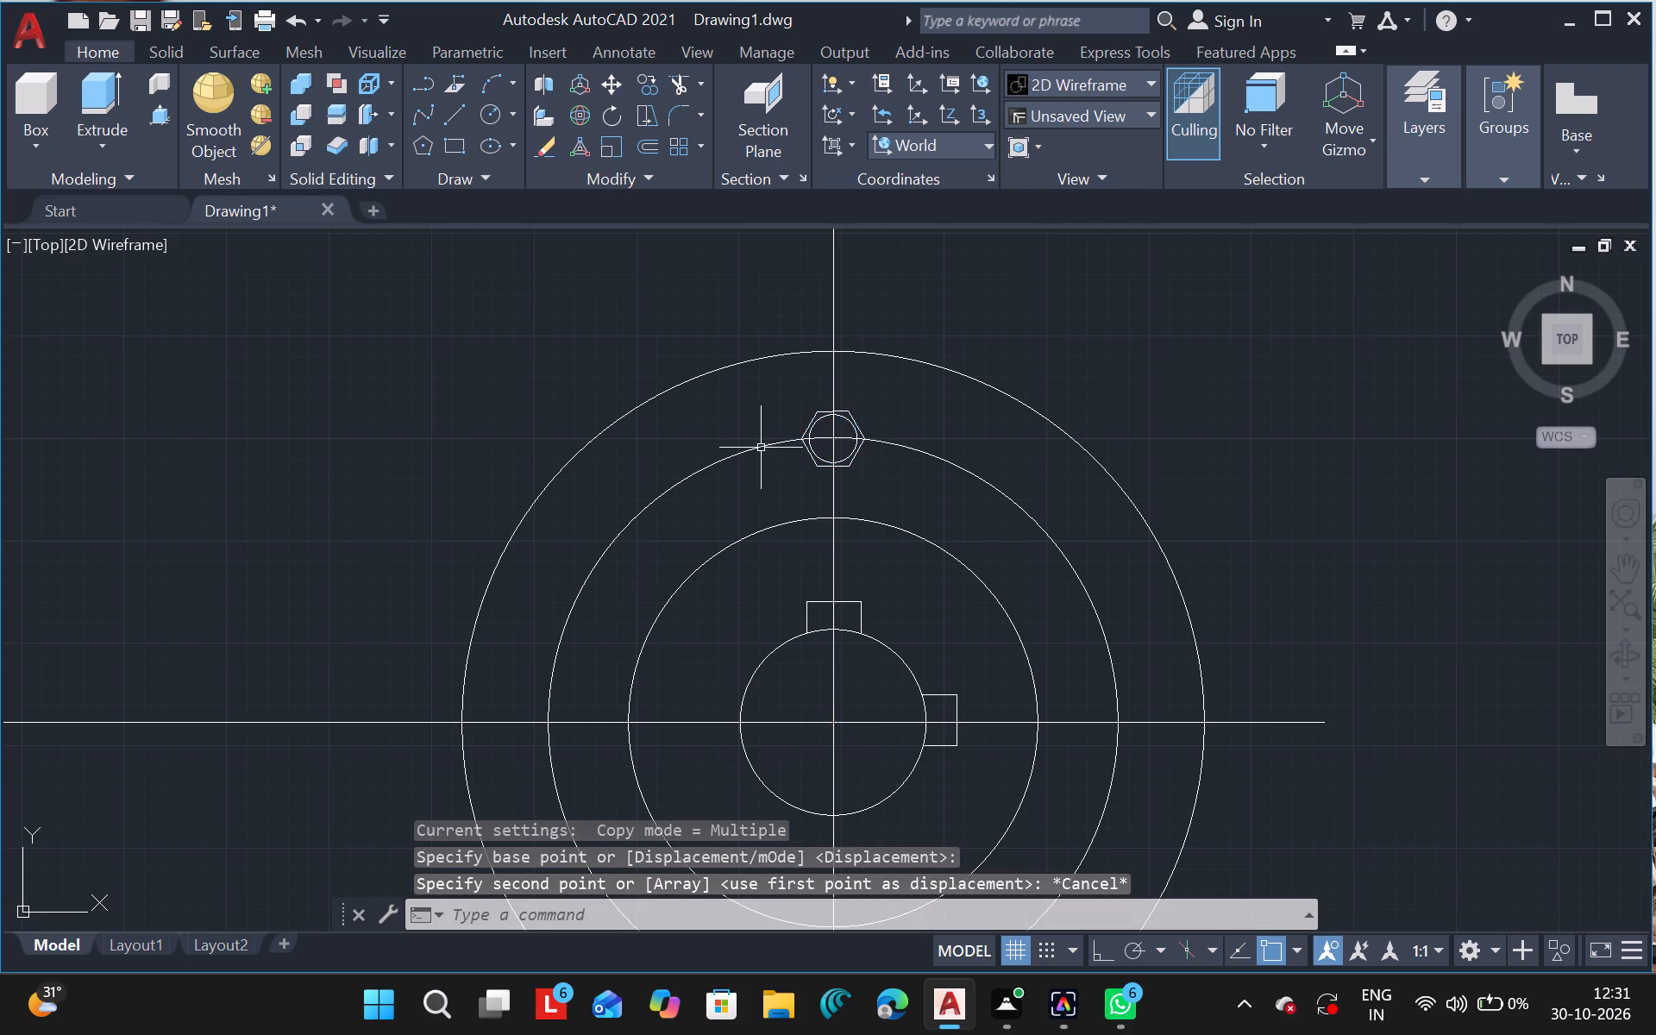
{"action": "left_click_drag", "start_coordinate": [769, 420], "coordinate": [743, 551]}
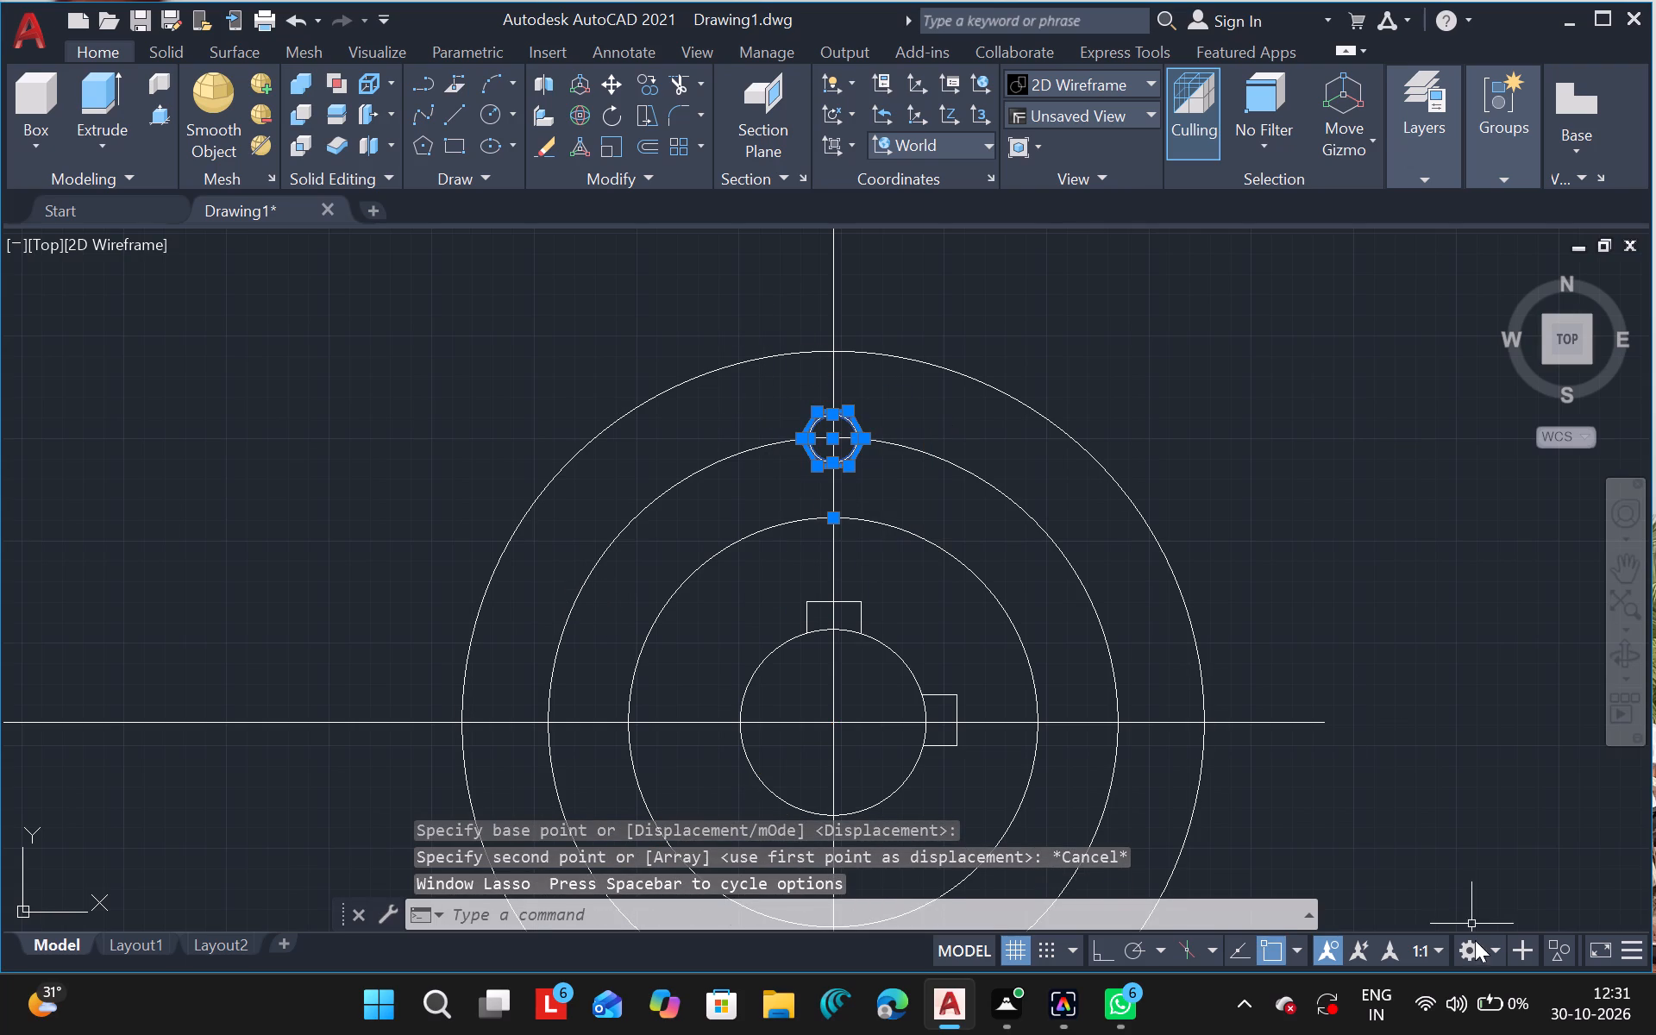
Copy the bolt circle with its hexagon to a free spot outside the largest circle, left of the side view and above the horizontal centre line.
{"action": "left_click", "coordinate": [1626, 582]}
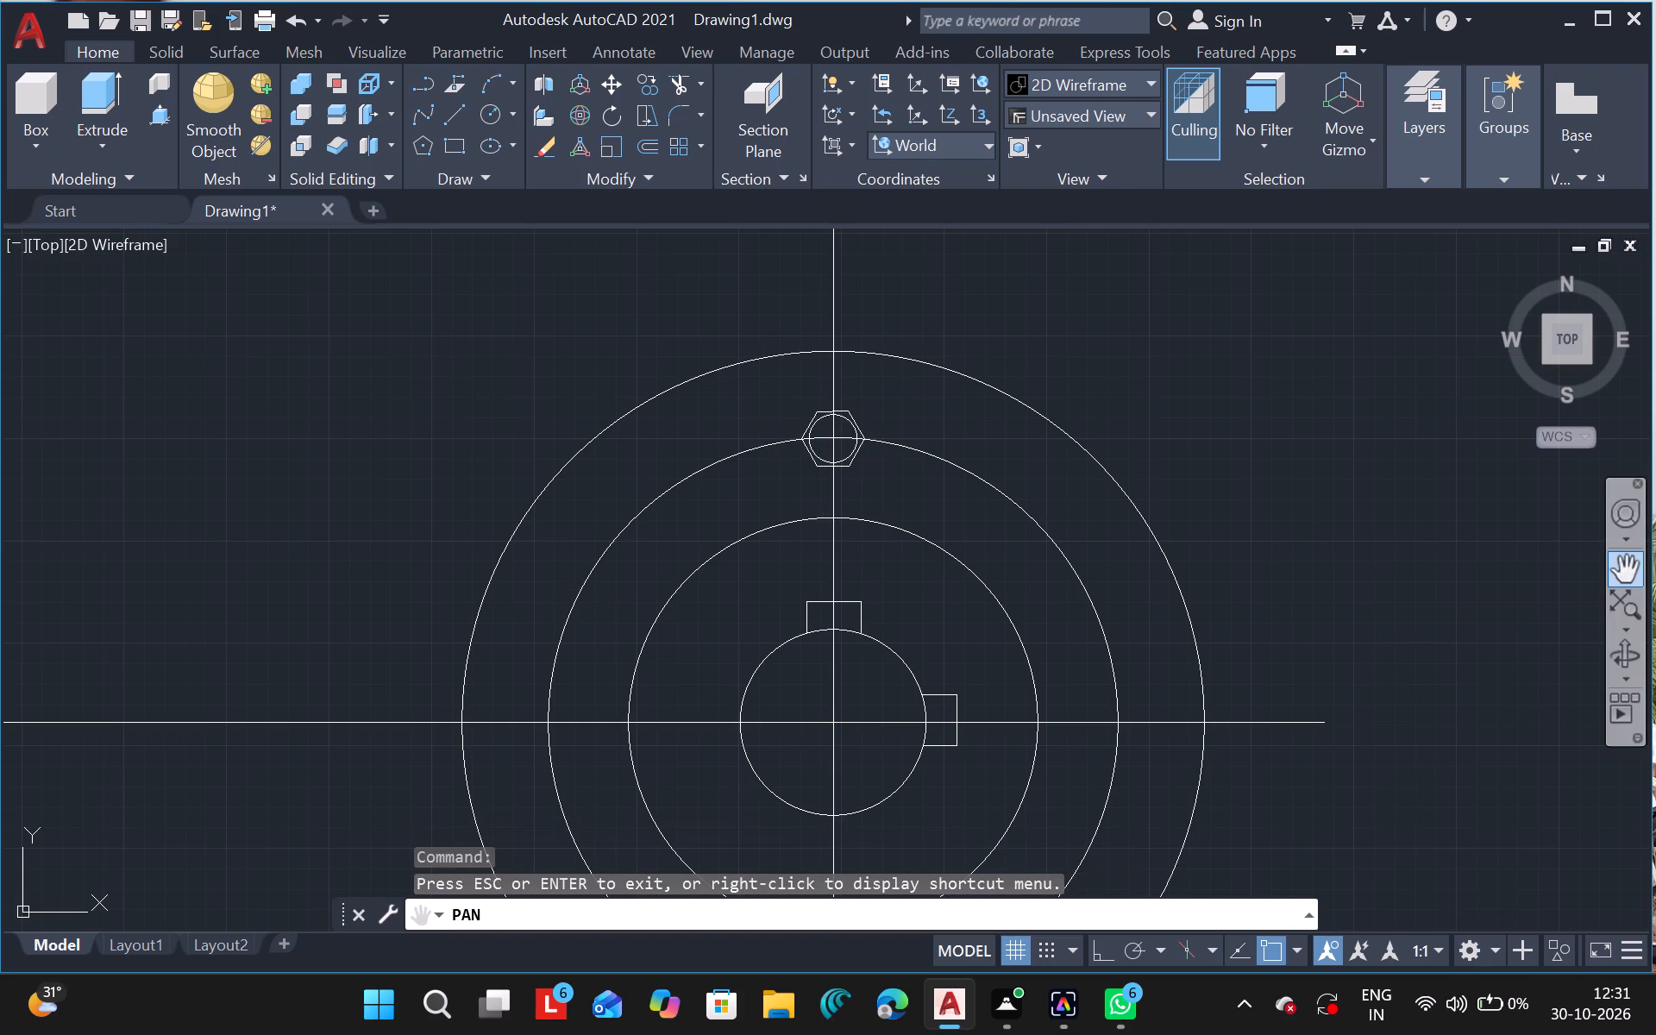
{"action": "left_click_drag", "start_coordinate": [1135, 555], "coordinate": [1132, 524]}
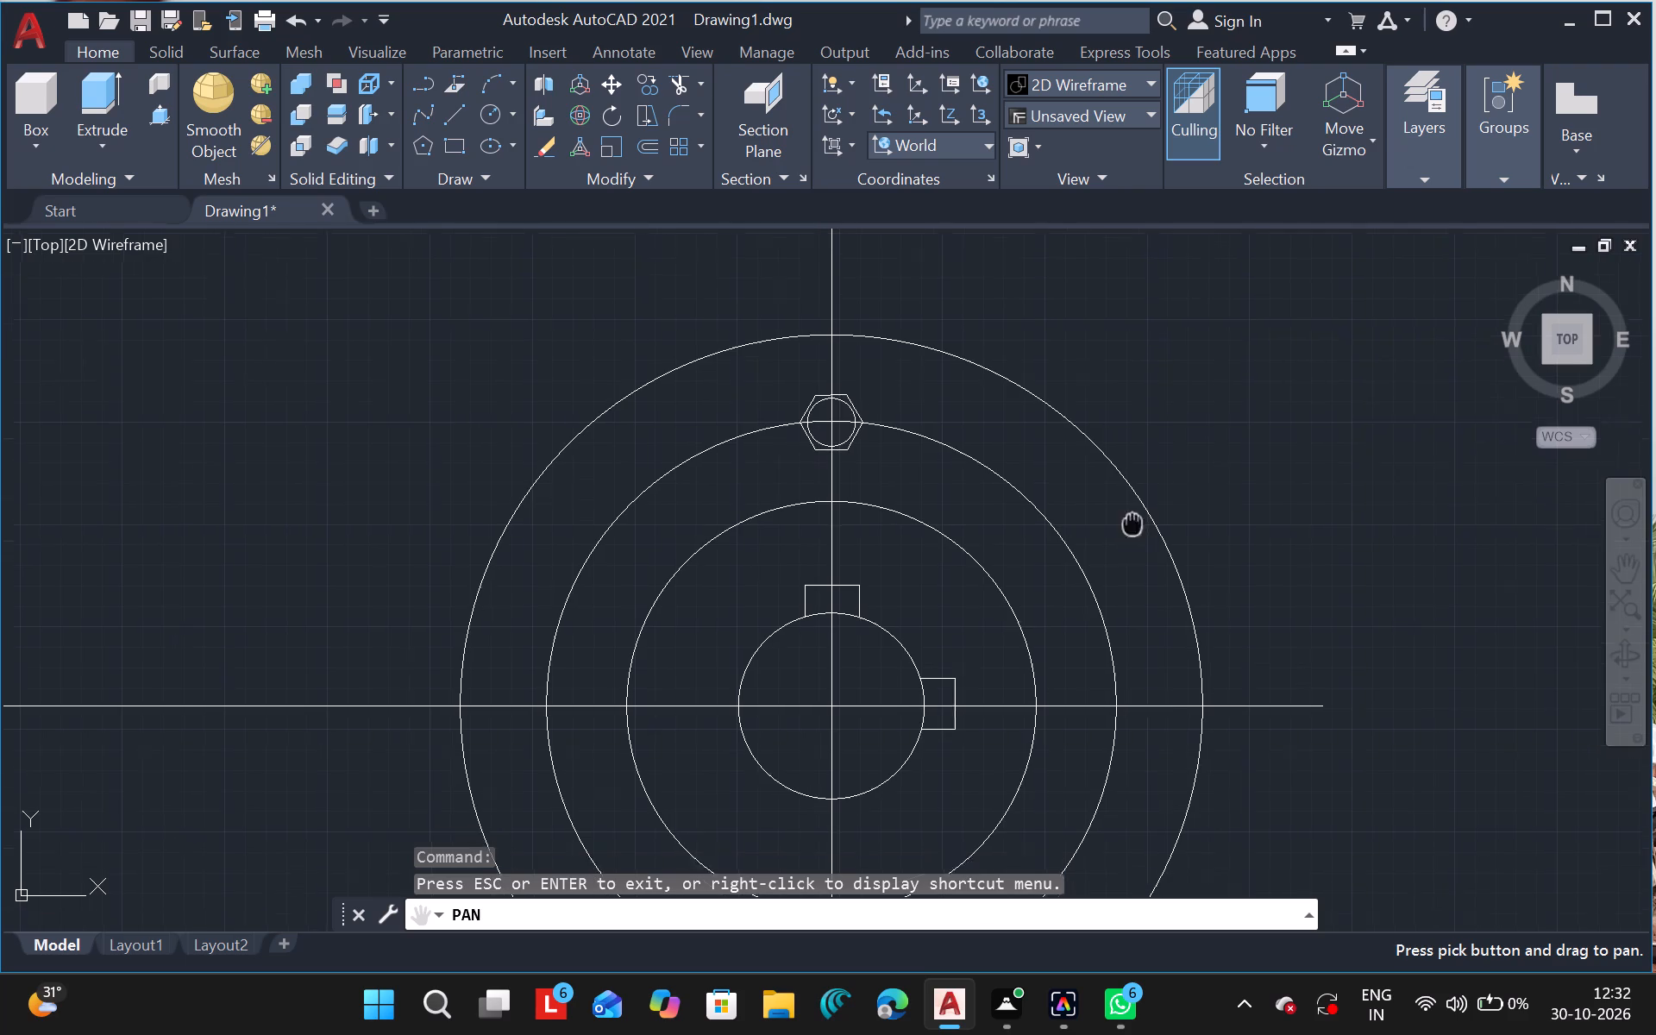
{"action": "left_click_drag", "start_coordinate": [1132, 524], "coordinate": [1127, 427]}
{"action": "scroll", "coordinate": [1127, 427], "scroll_direction": "down", "scroll_amount": 3, "text": "ctrl"}
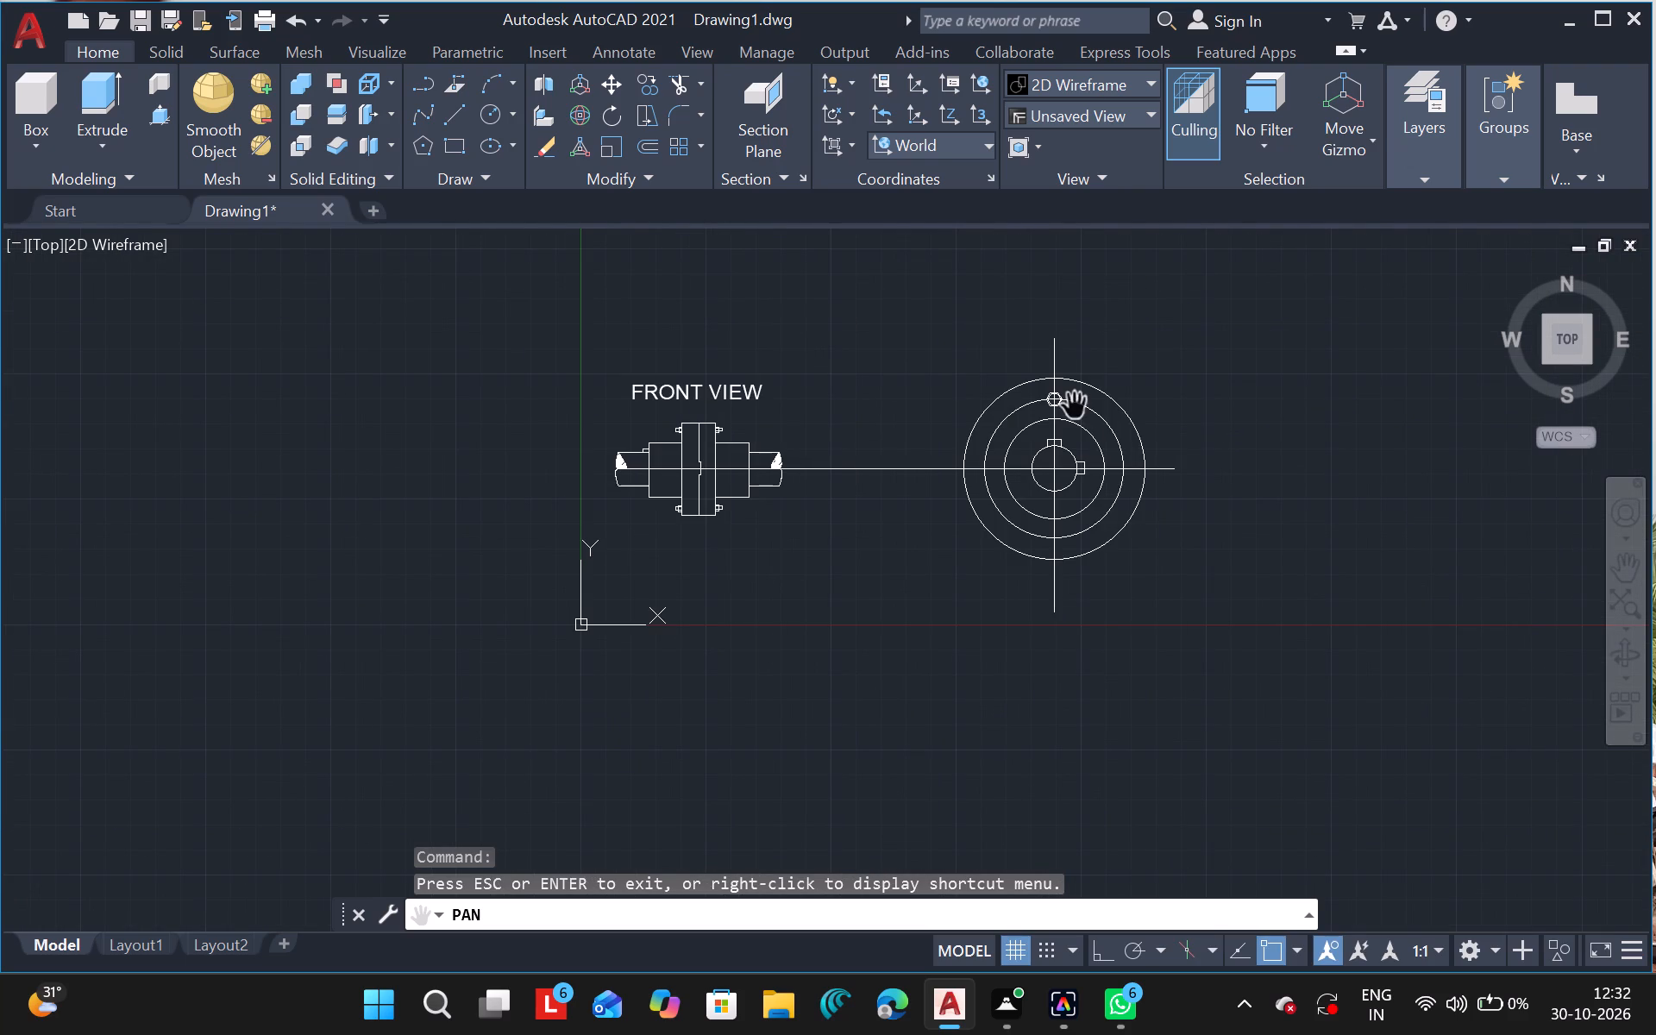
{"action": "scroll", "coordinate": [1075, 405], "scroll_direction": "up", "scroll_amount": 1, "text": "ctrl"}
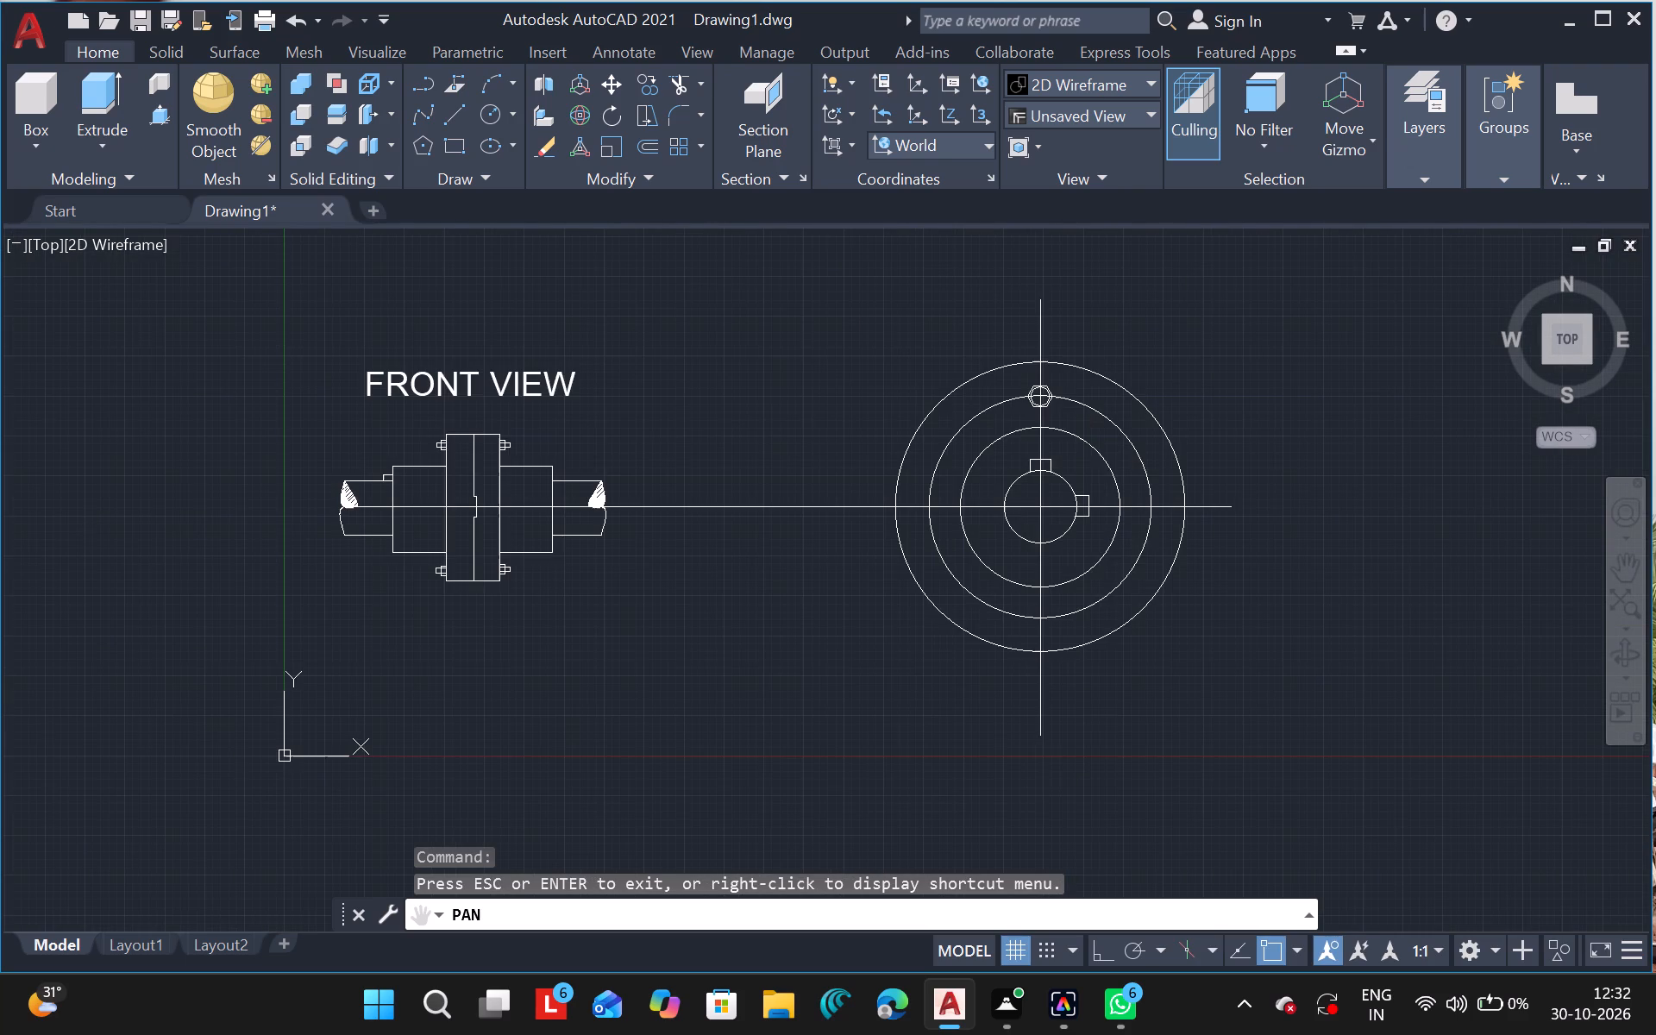
{"action": "scroll", "coordinate": [1075, 405], "scroll_direction": "up", "scroll_amount": 2, "text": "ctrl"}
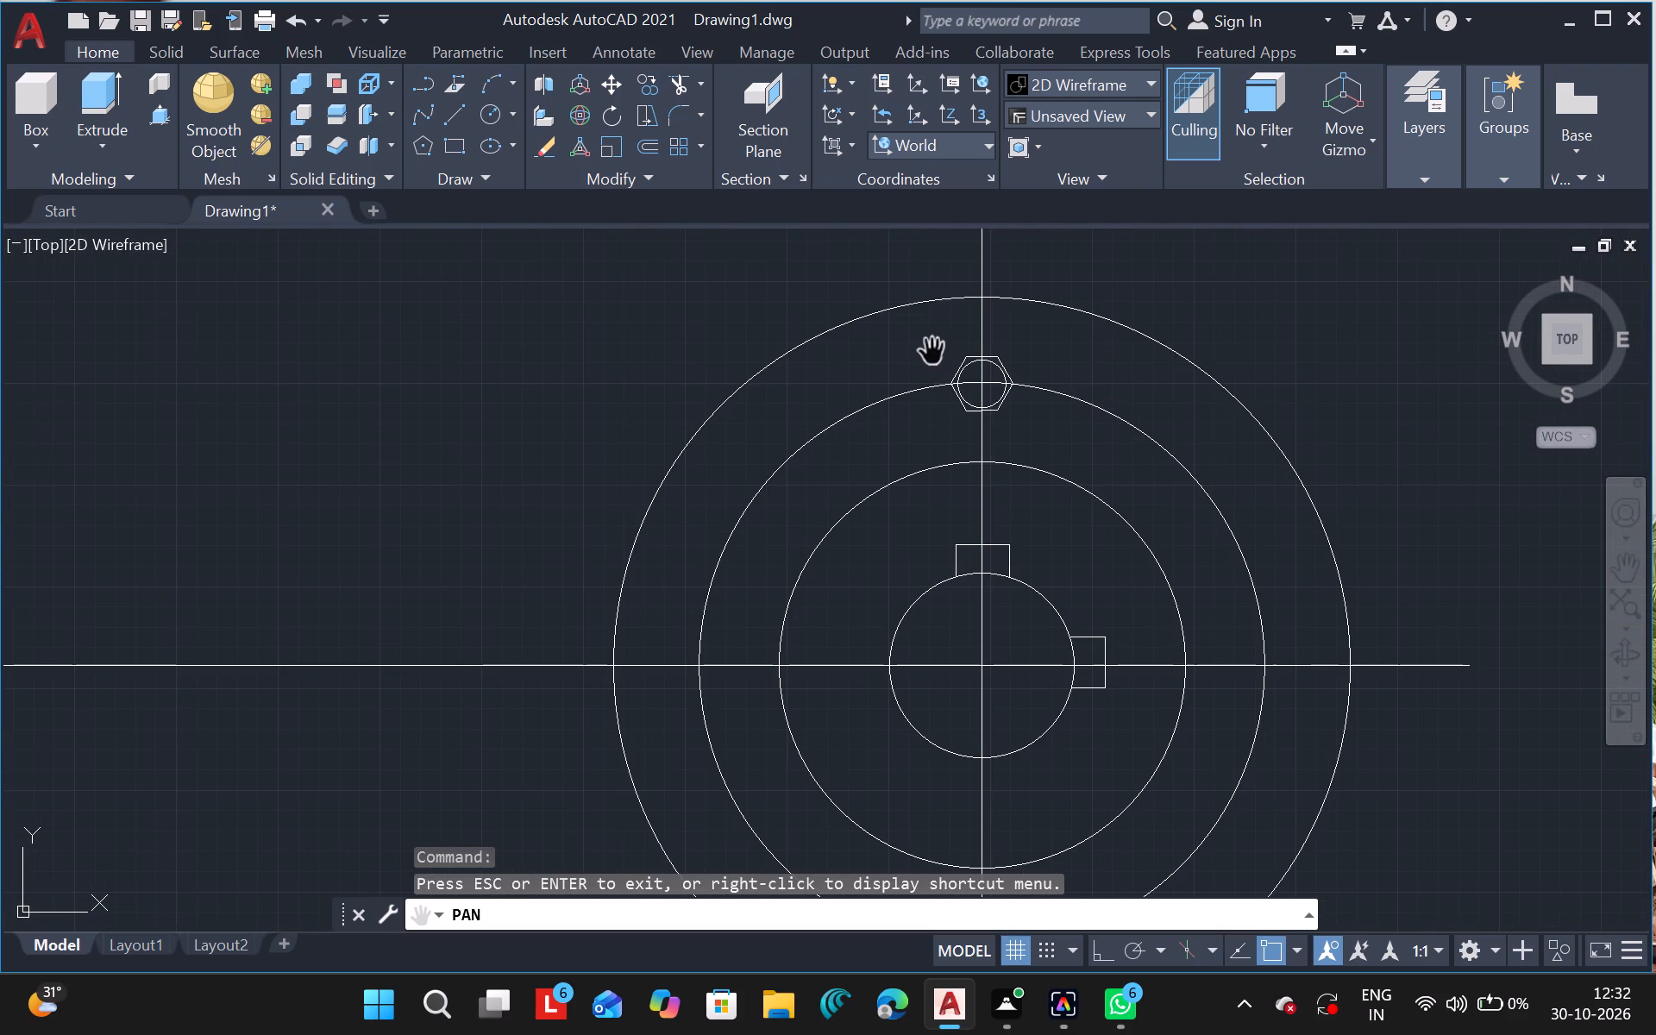
{"action": "key", "text": "Escape"}
{"action": "left_click_drag", "start_coordinate": [954, 342], "coordinate": [952, 433]}
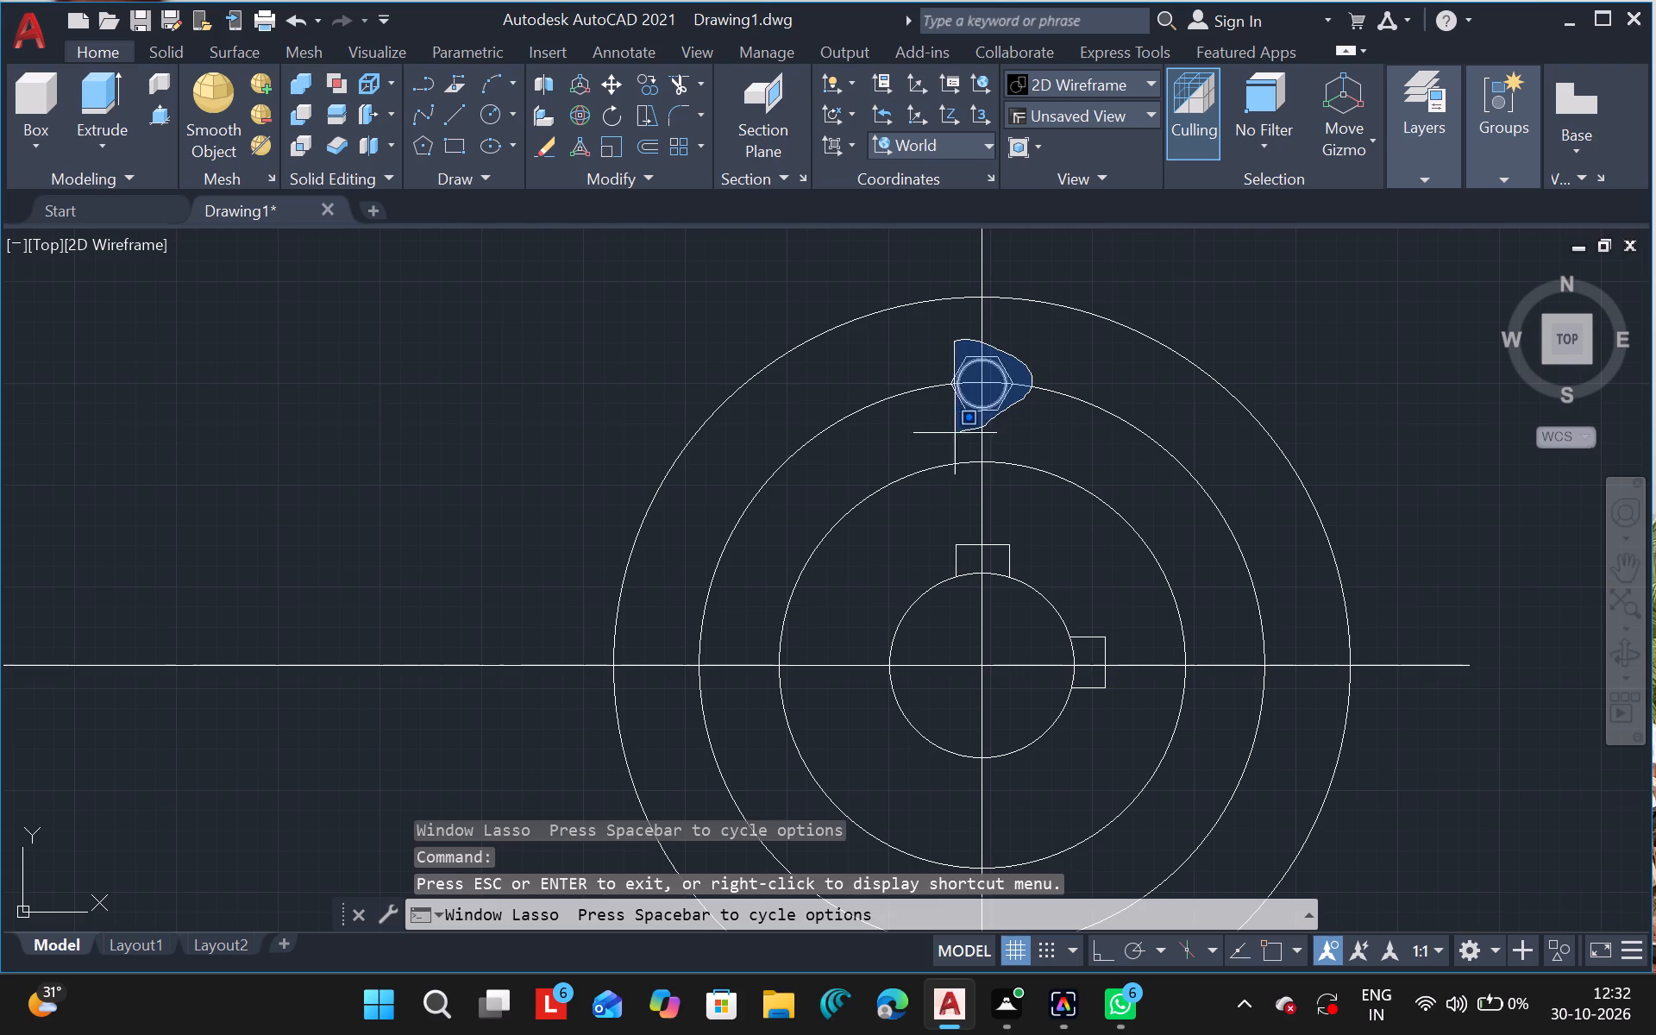
{"action": "left_click_drag", "start_coordinate": [952, 433], "coordinate": [908, 403]}
{"action": "type", "text": "MO"}
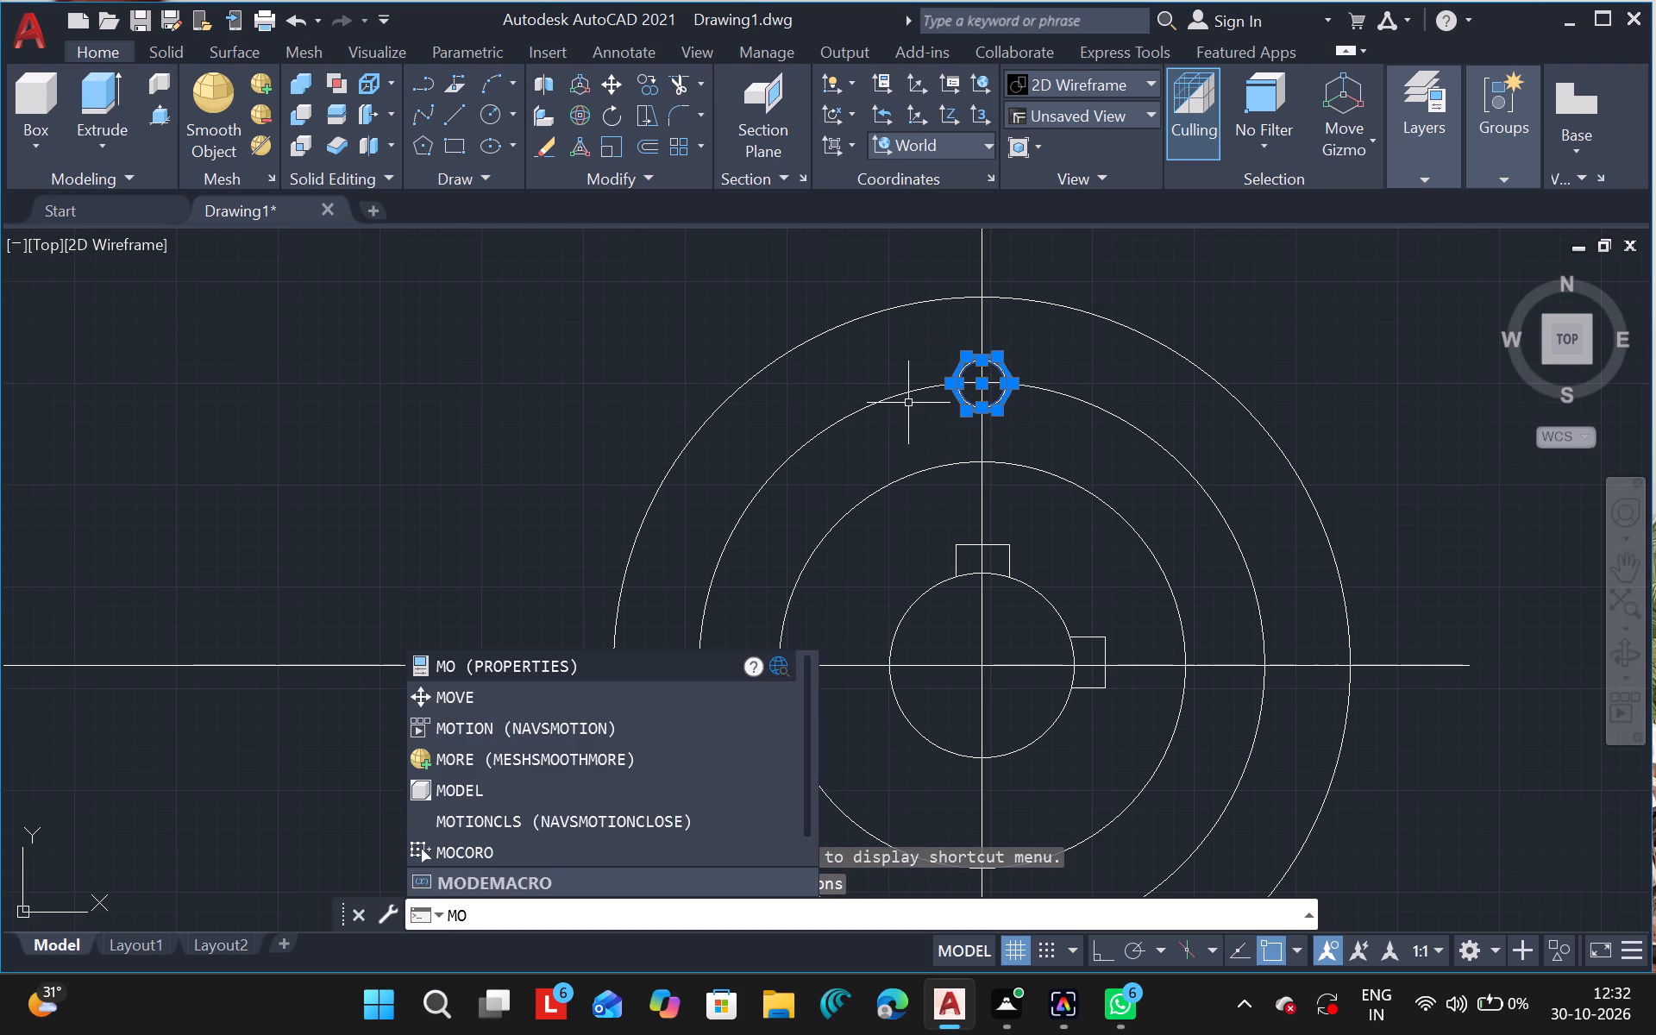
{"action": "key", "text": "BackSpace"}
{"action": "key", "text": "BackSpace"}
{"action": "type", "text": "CO"}
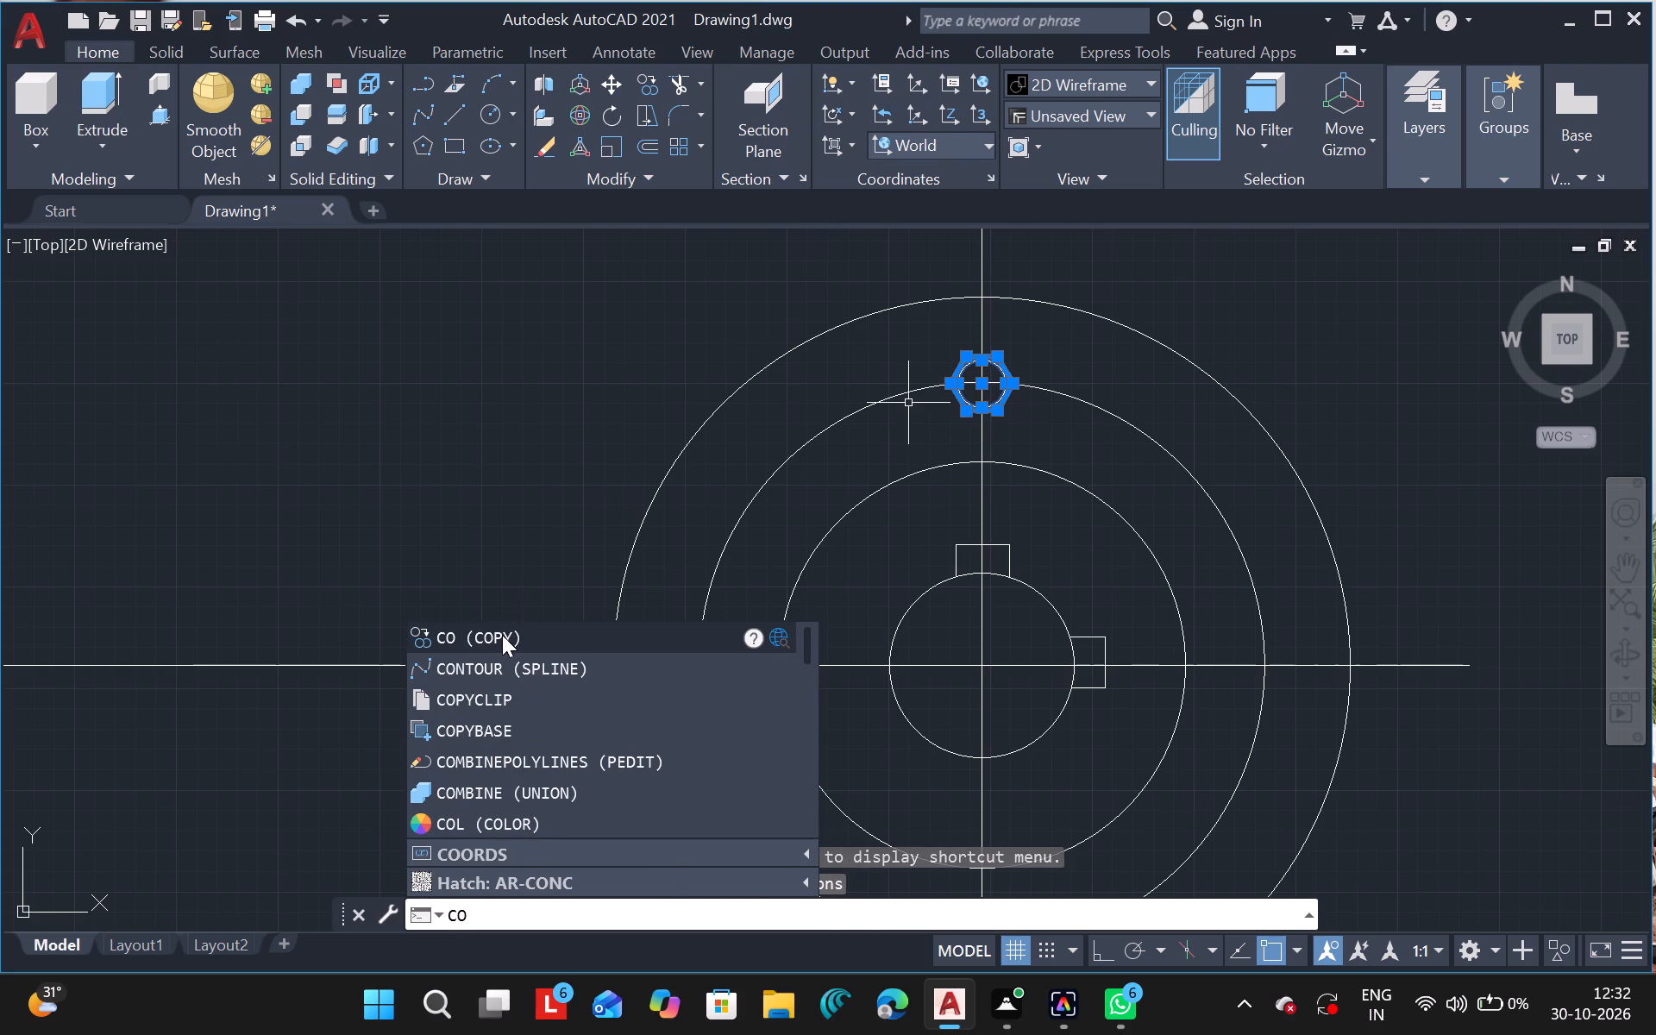
{"action": "left_click", "coordinate": [502, 635]}
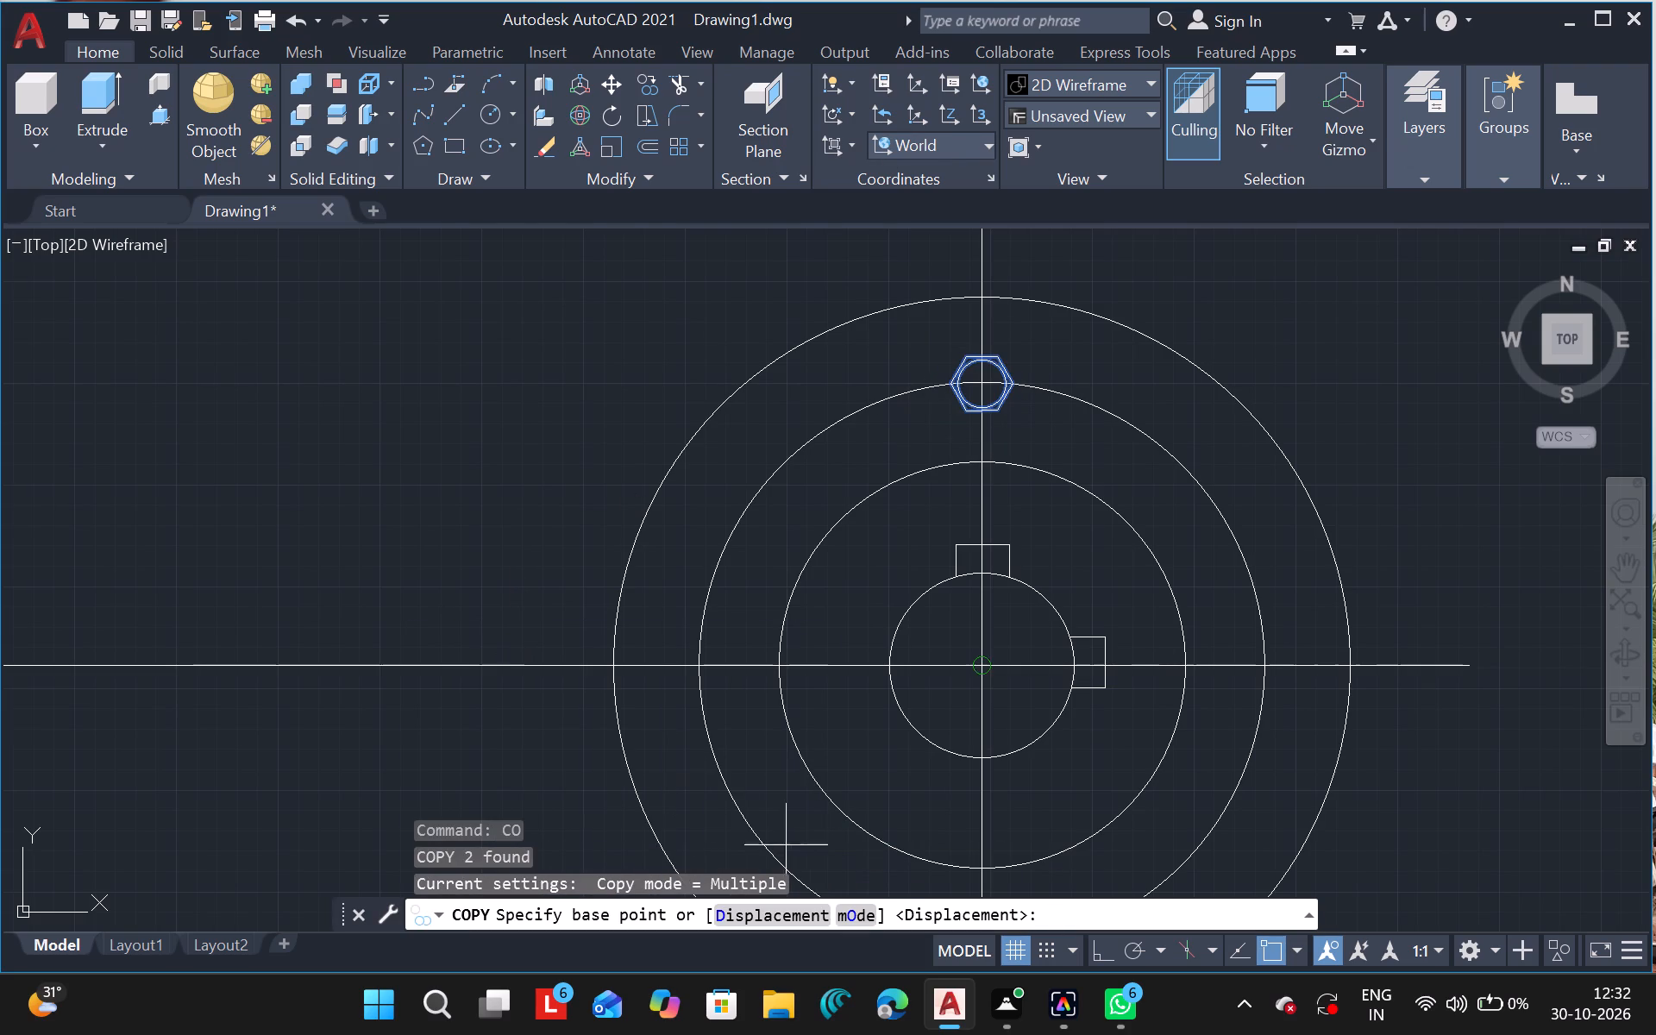
{"action": "left_click_drag", "start_coordinate": [699, 671], "coordinate": [649, 693]}
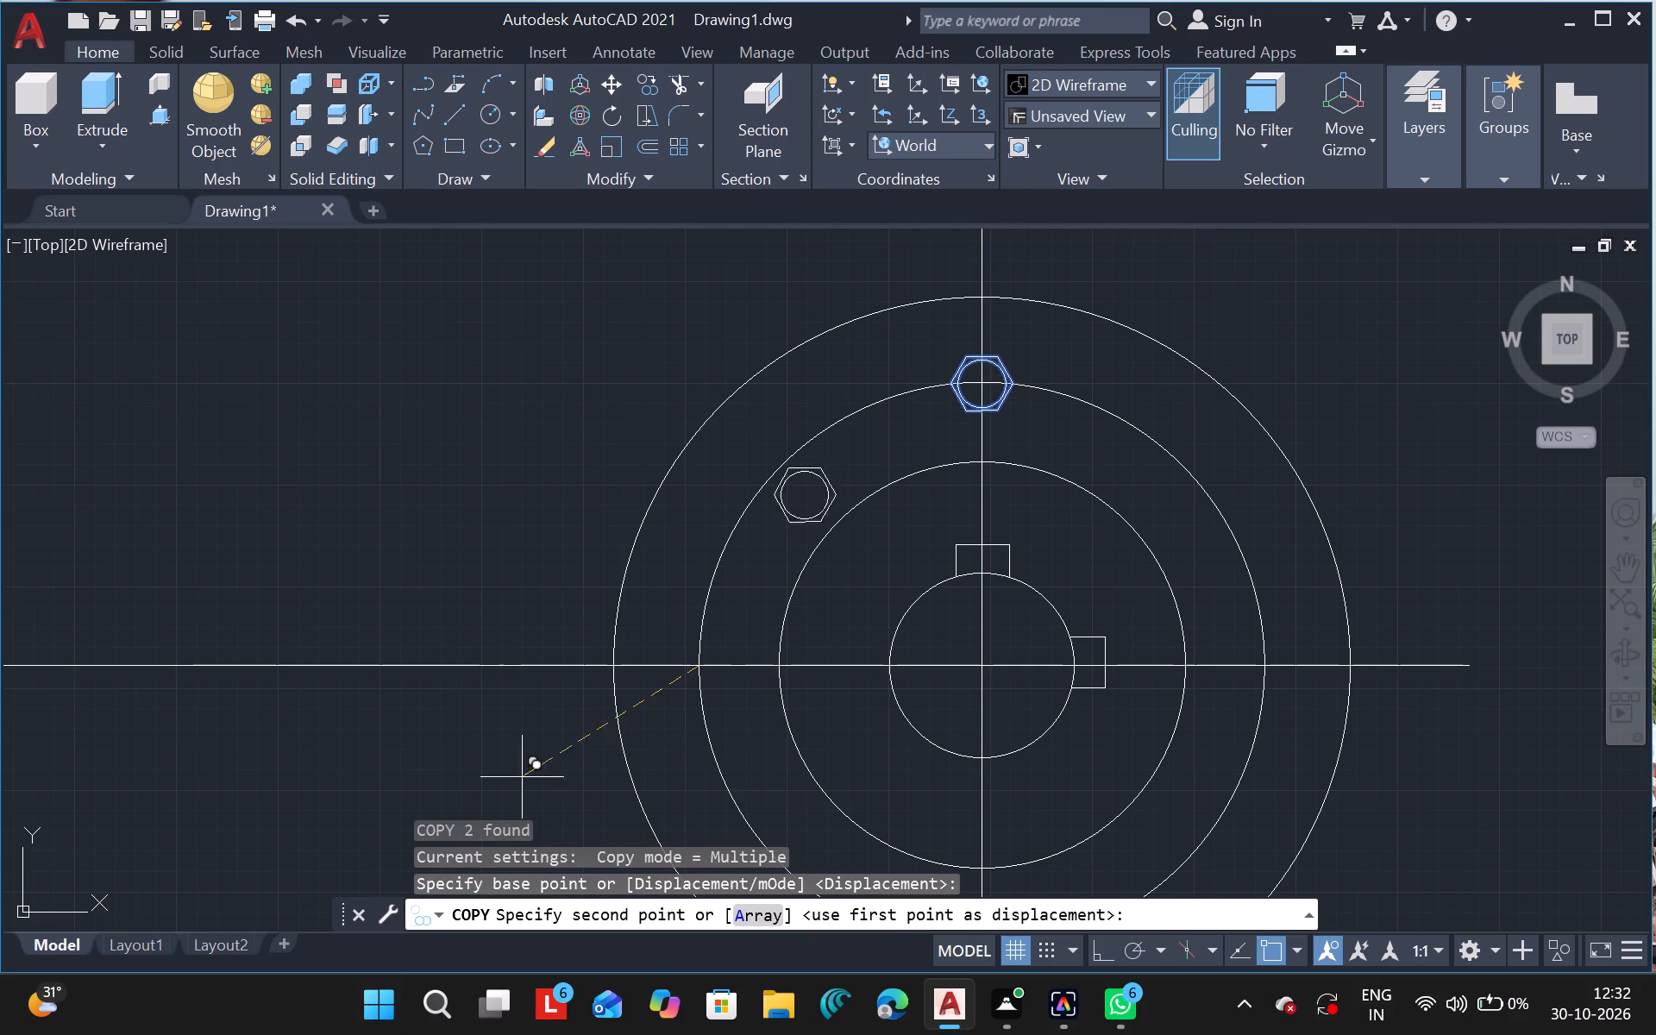
{"action": "left_click", "coordinate": [380, 963]}
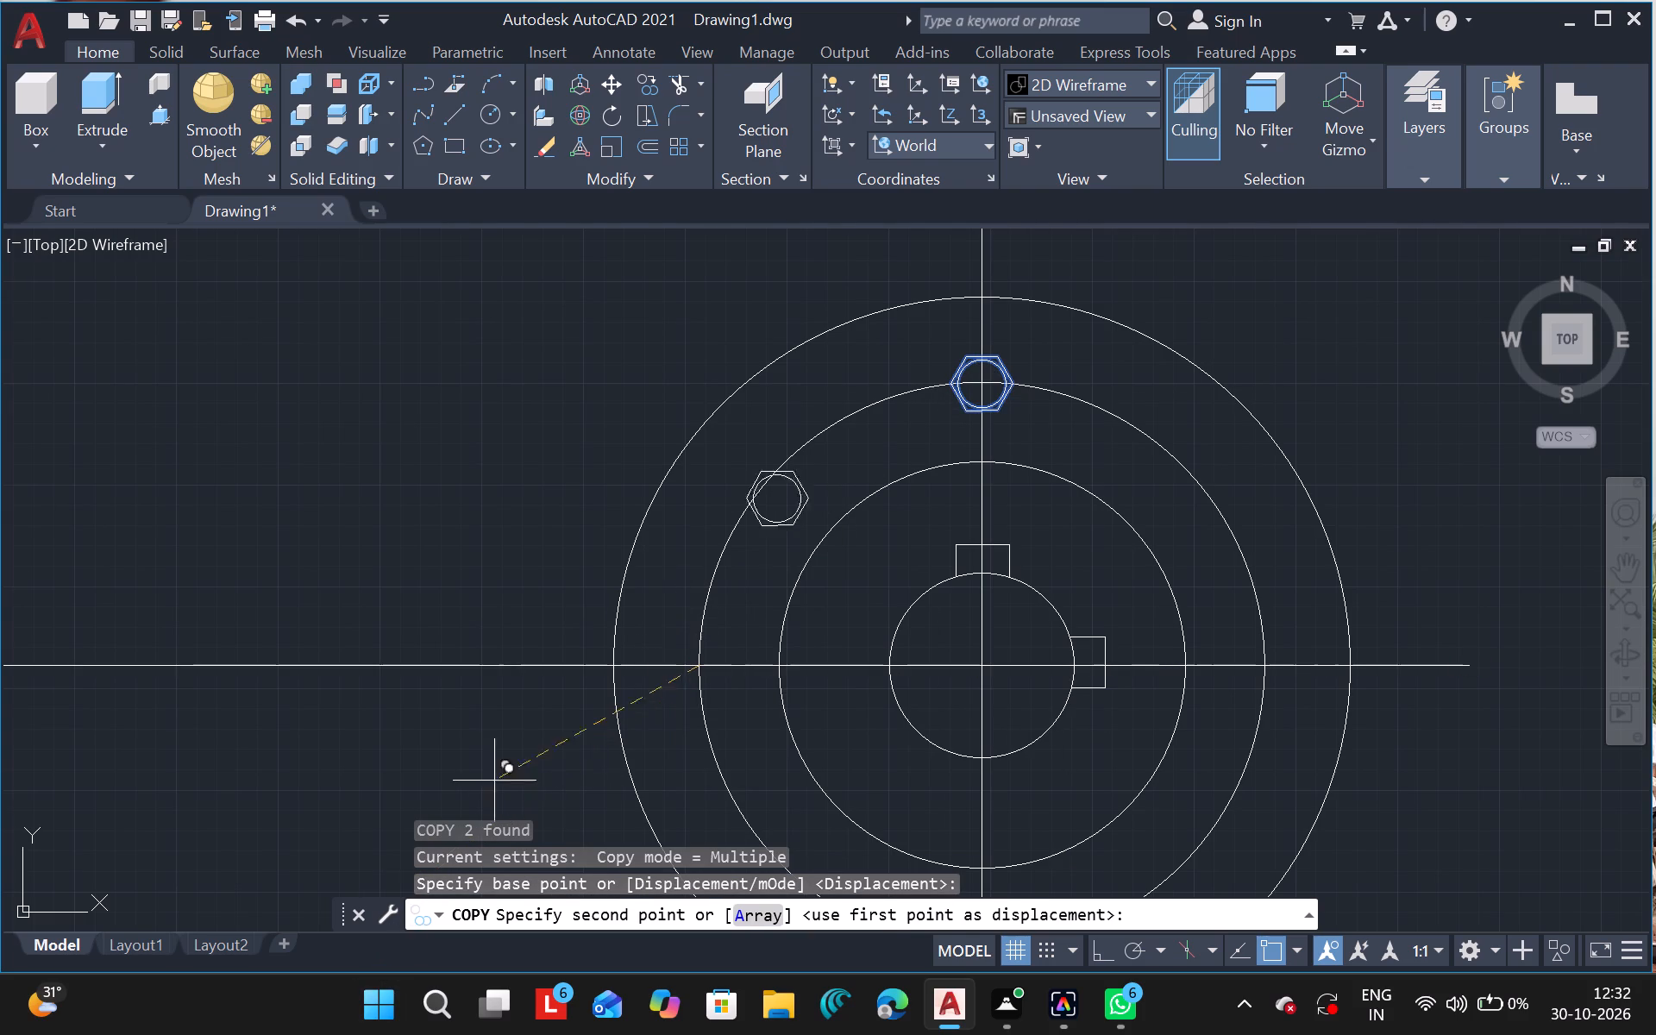
{"action": "left_click", "coordinate": [245, 869]}
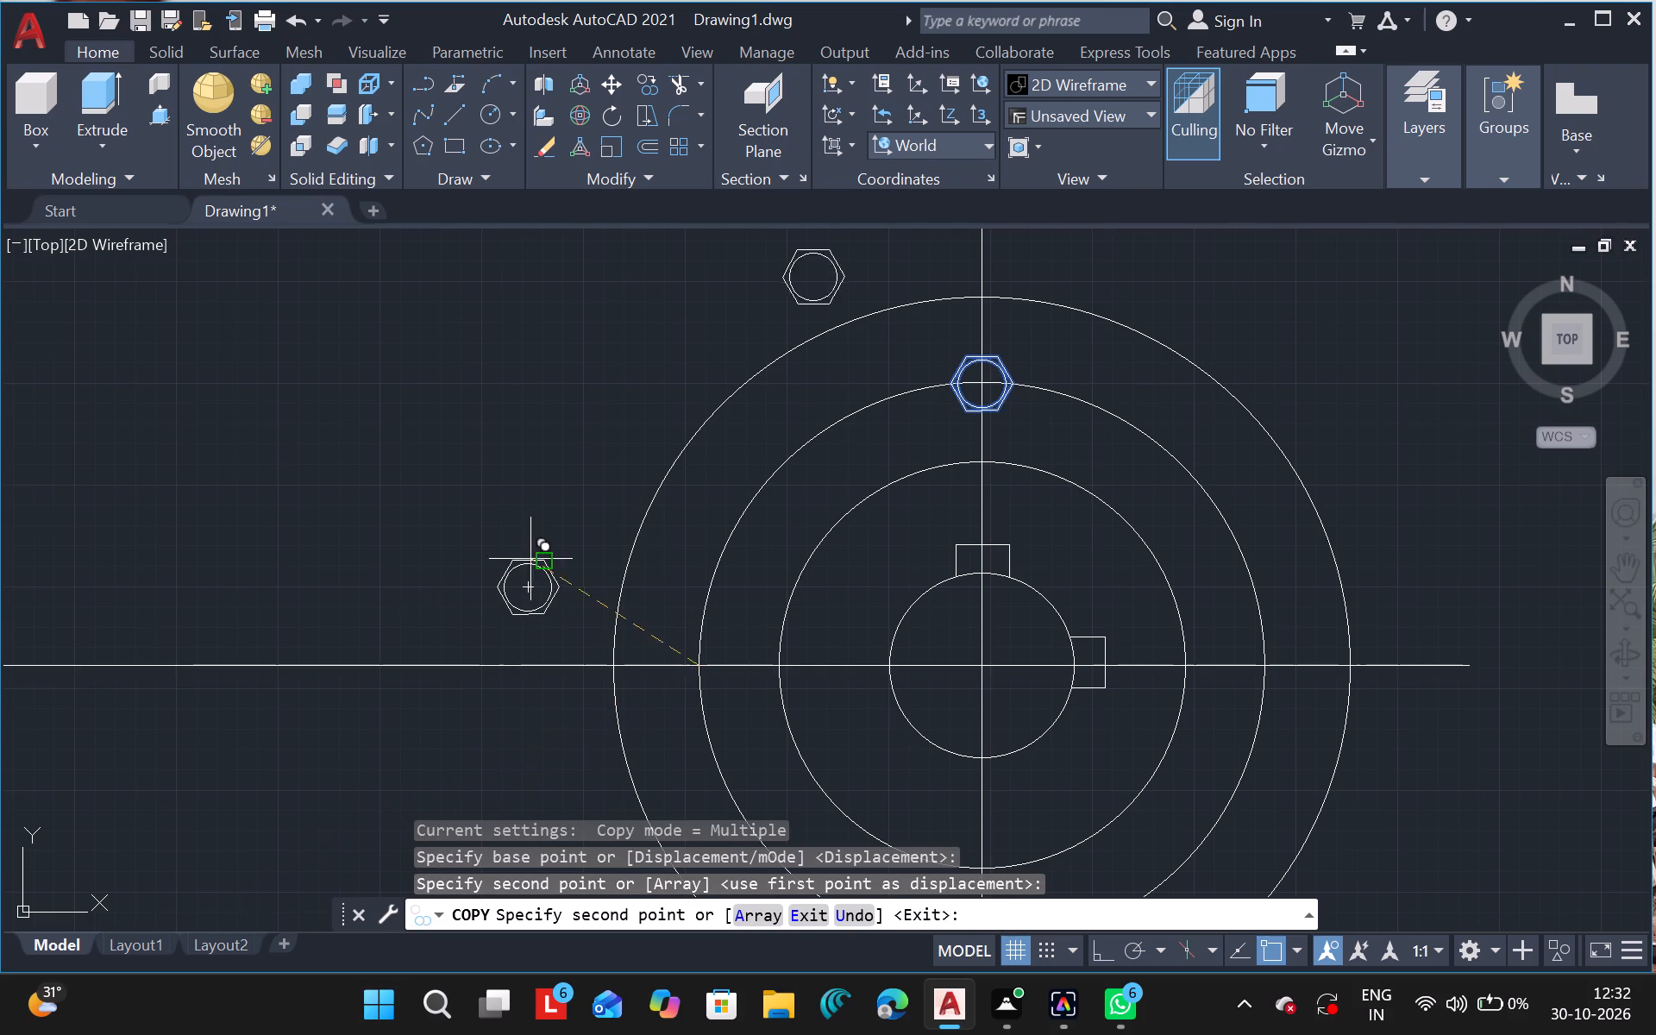
{"action": "key", "text": "Escape"}
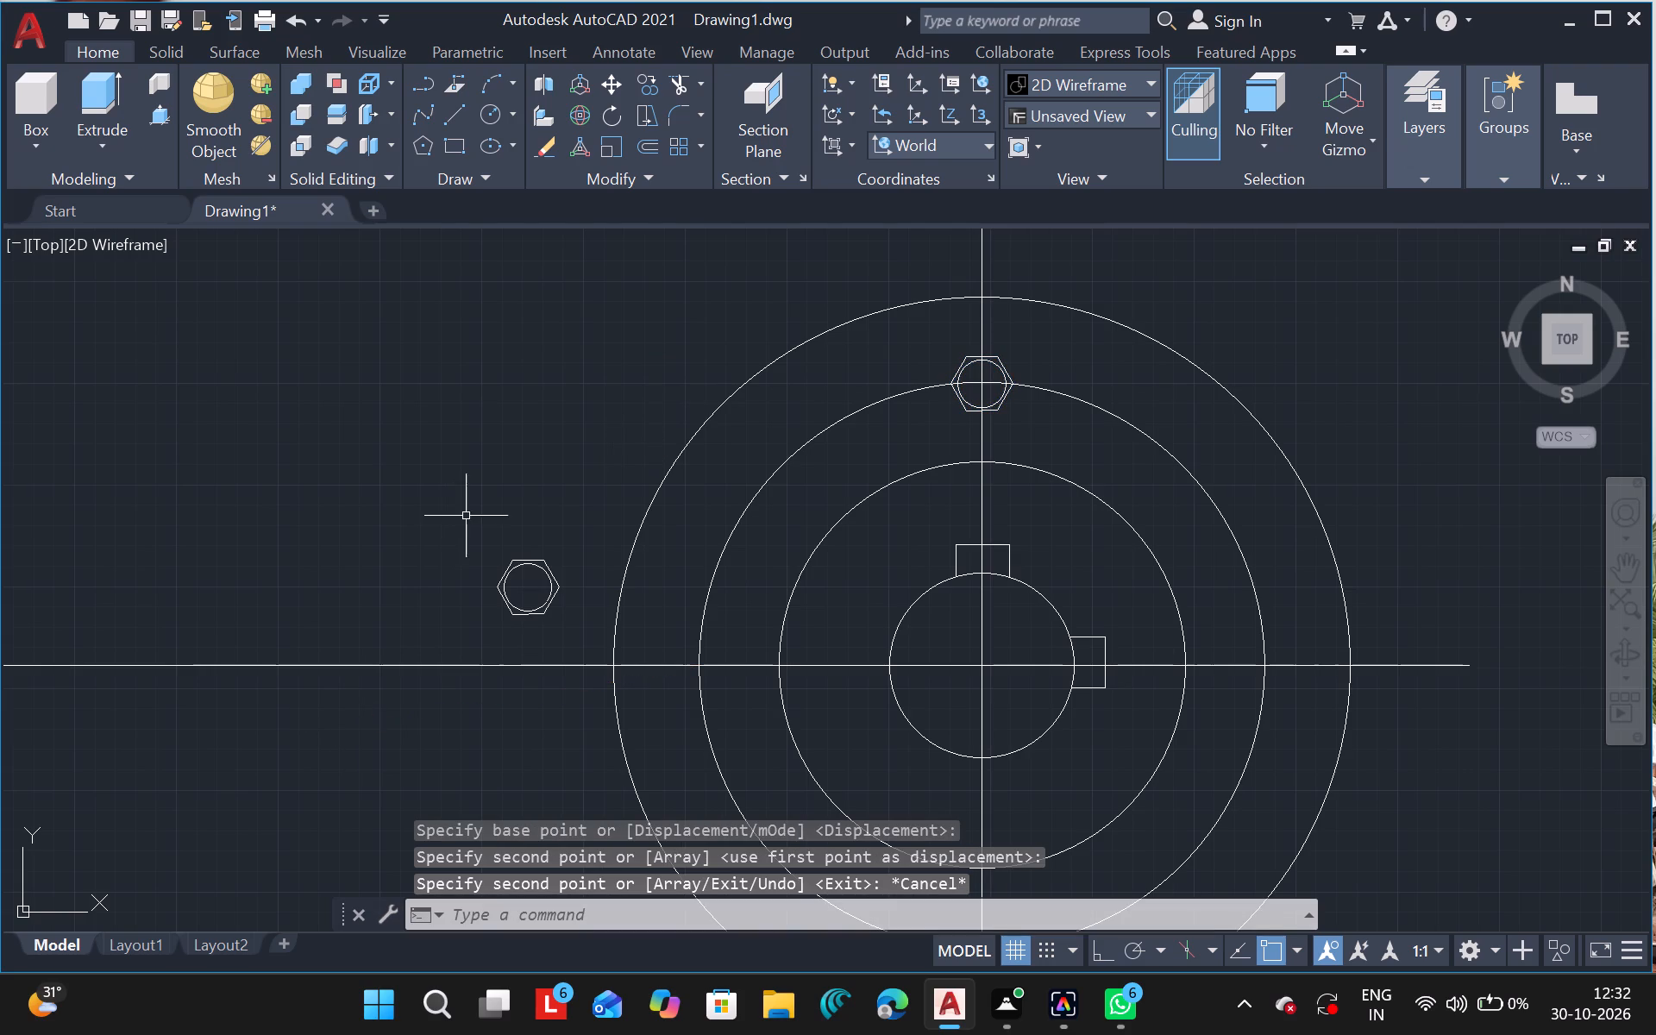
Copy the spare bolt outline onto the bolt pitch circle's left crossing with the horizontal centre line, and again inside the pitch circle at lower left.
{"action": "left_click_drag", "start_coordinate": [466, 517], "coordinate": [430, 591]}
{"action": "type", "text": "CO"}
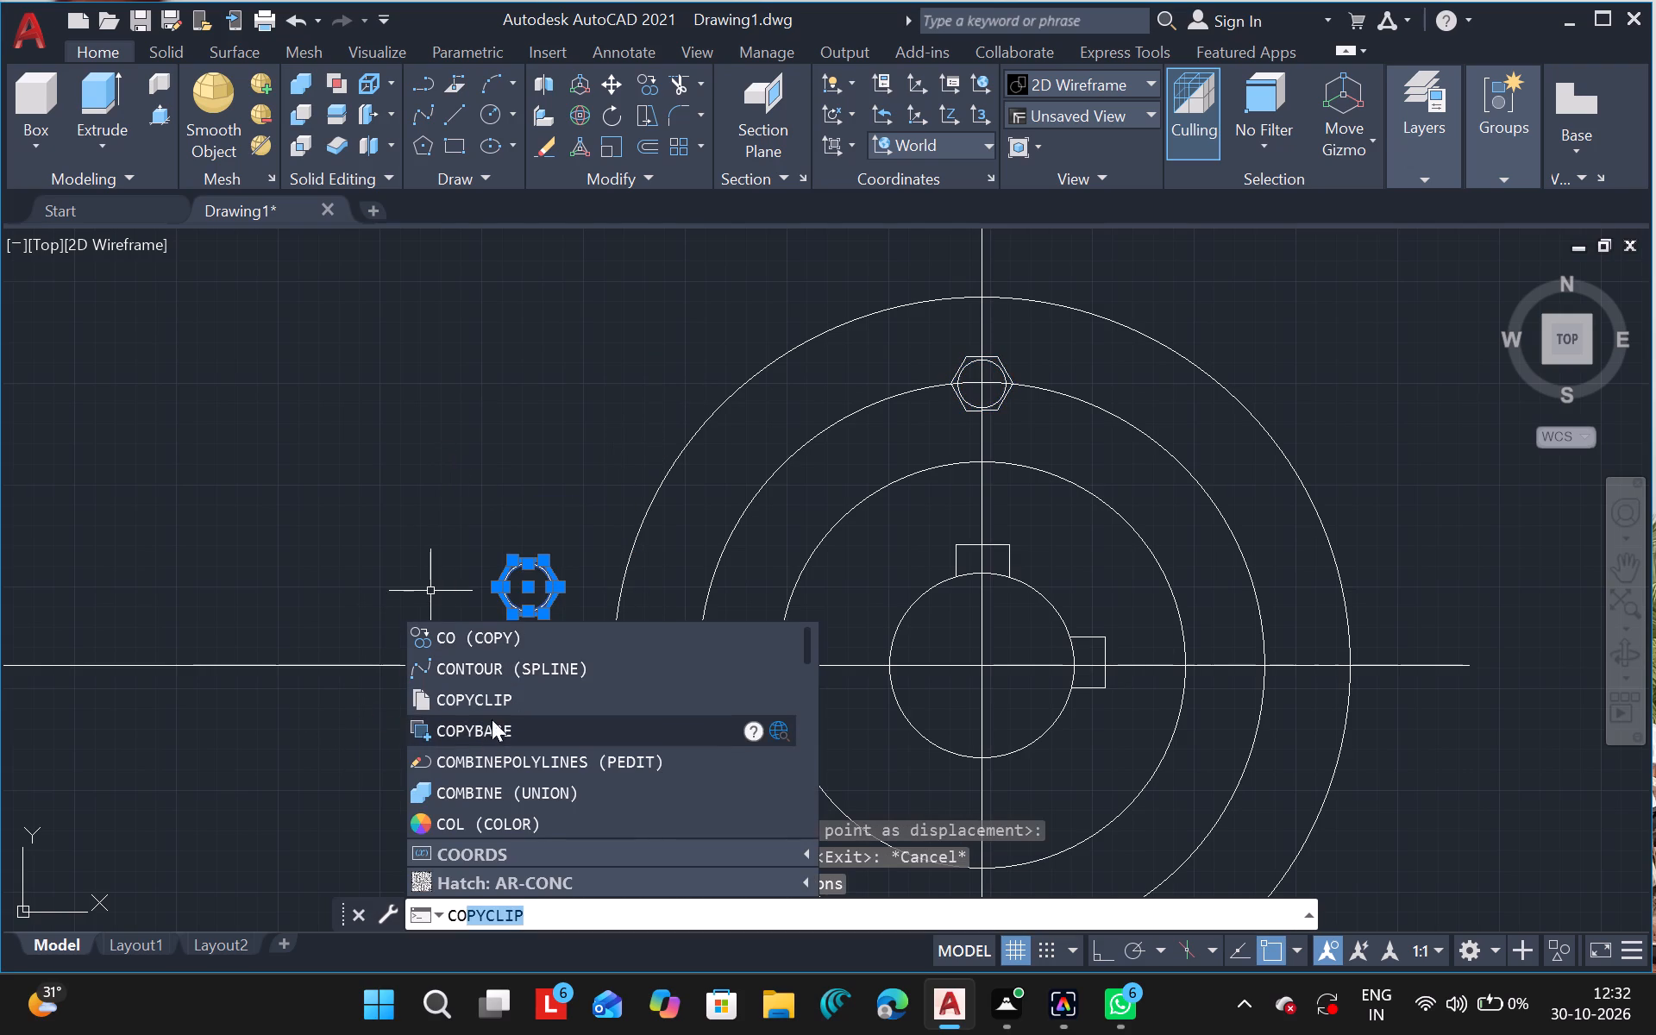
{"action": "left_click", "coordinate": [489, 643]}
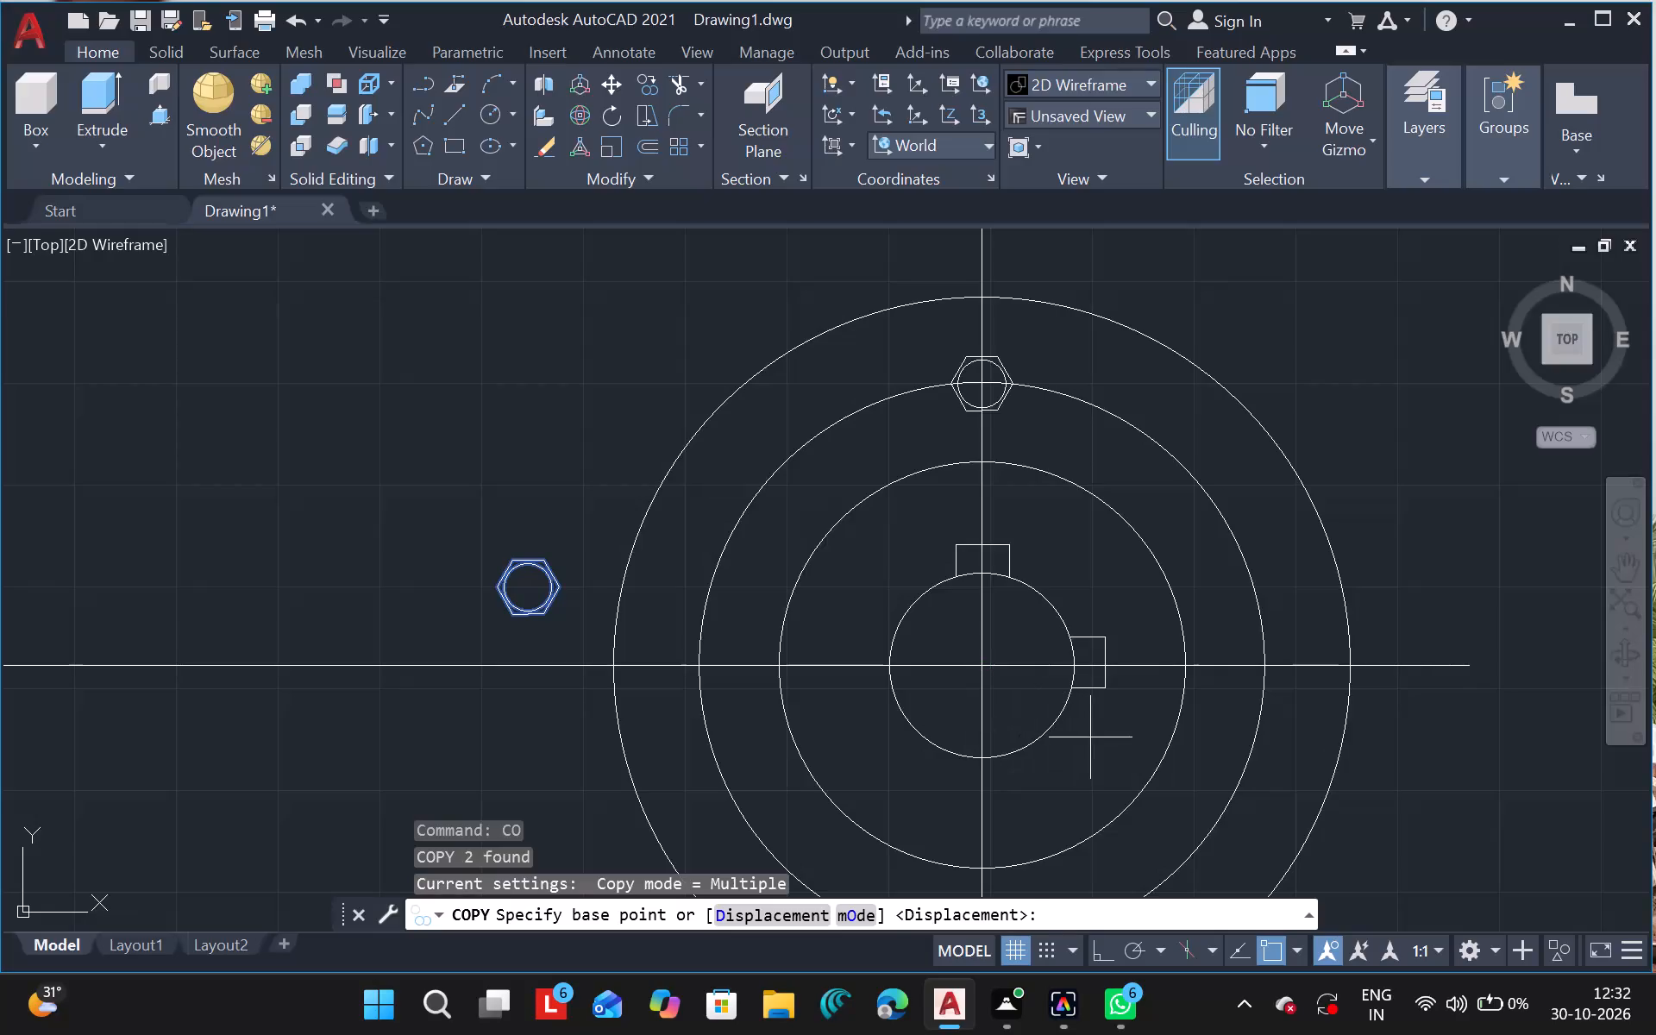
{"action": "left_click_drag", "start_coordinate": [1090, 737], "coordinate": [1199, 798]}
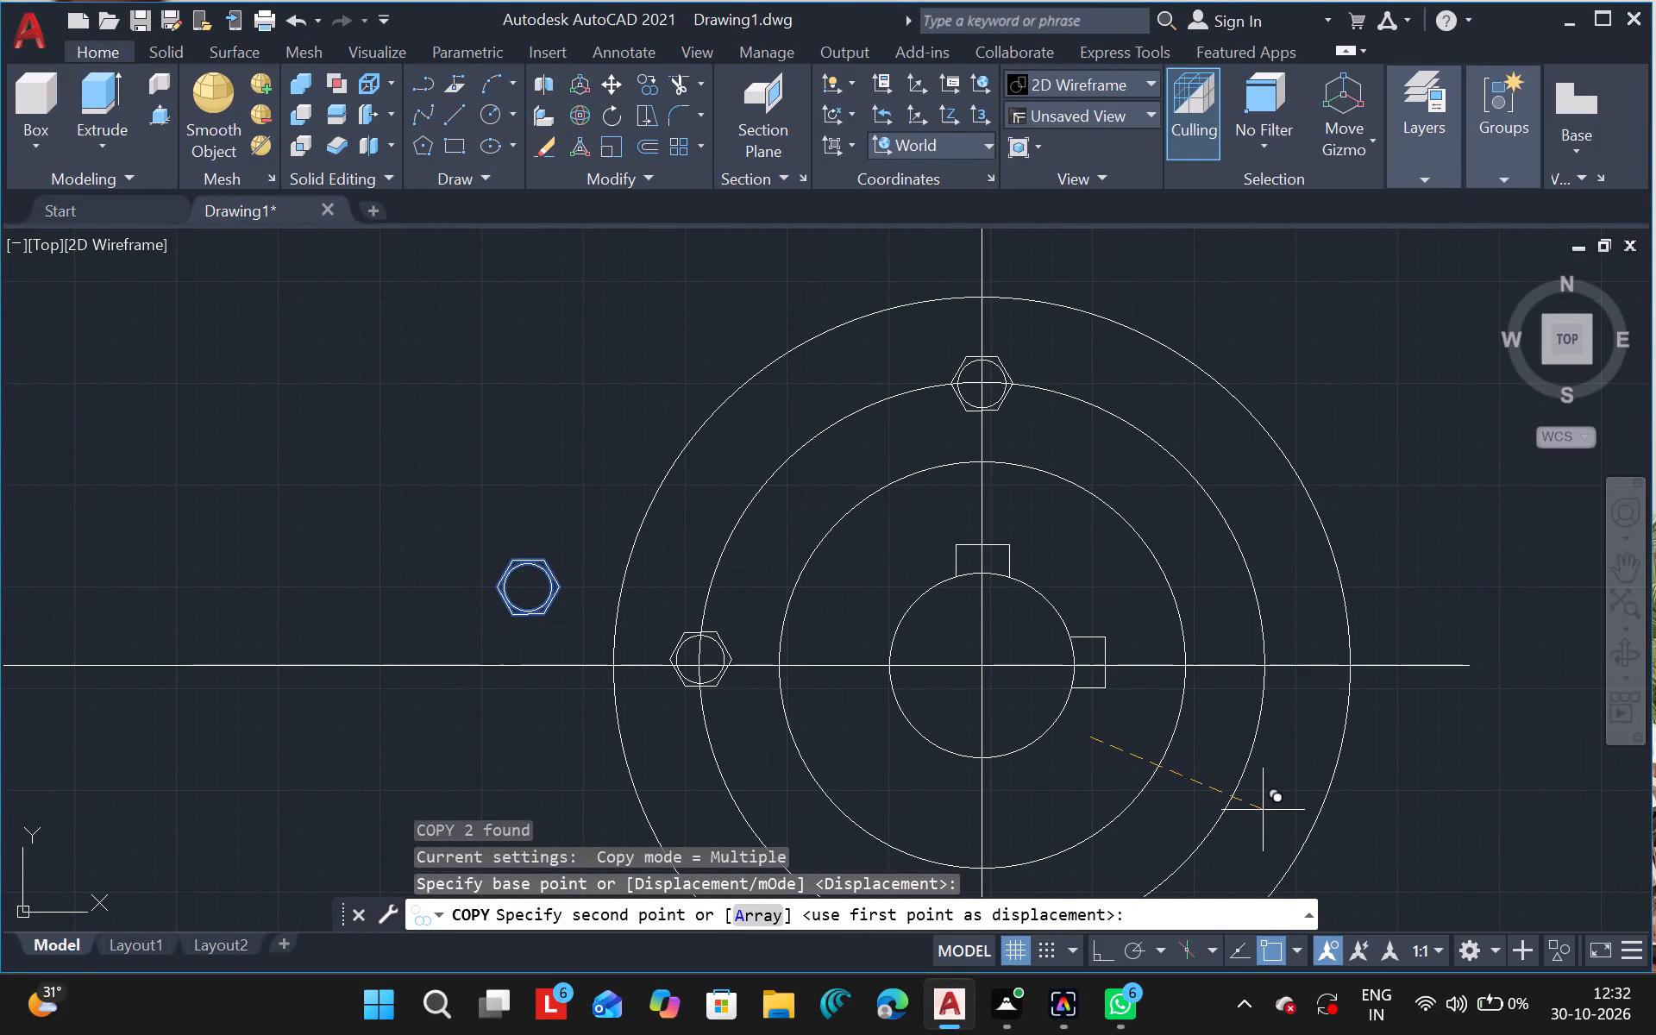
{"action": "left_click", "coordinate": [1261, 819]}
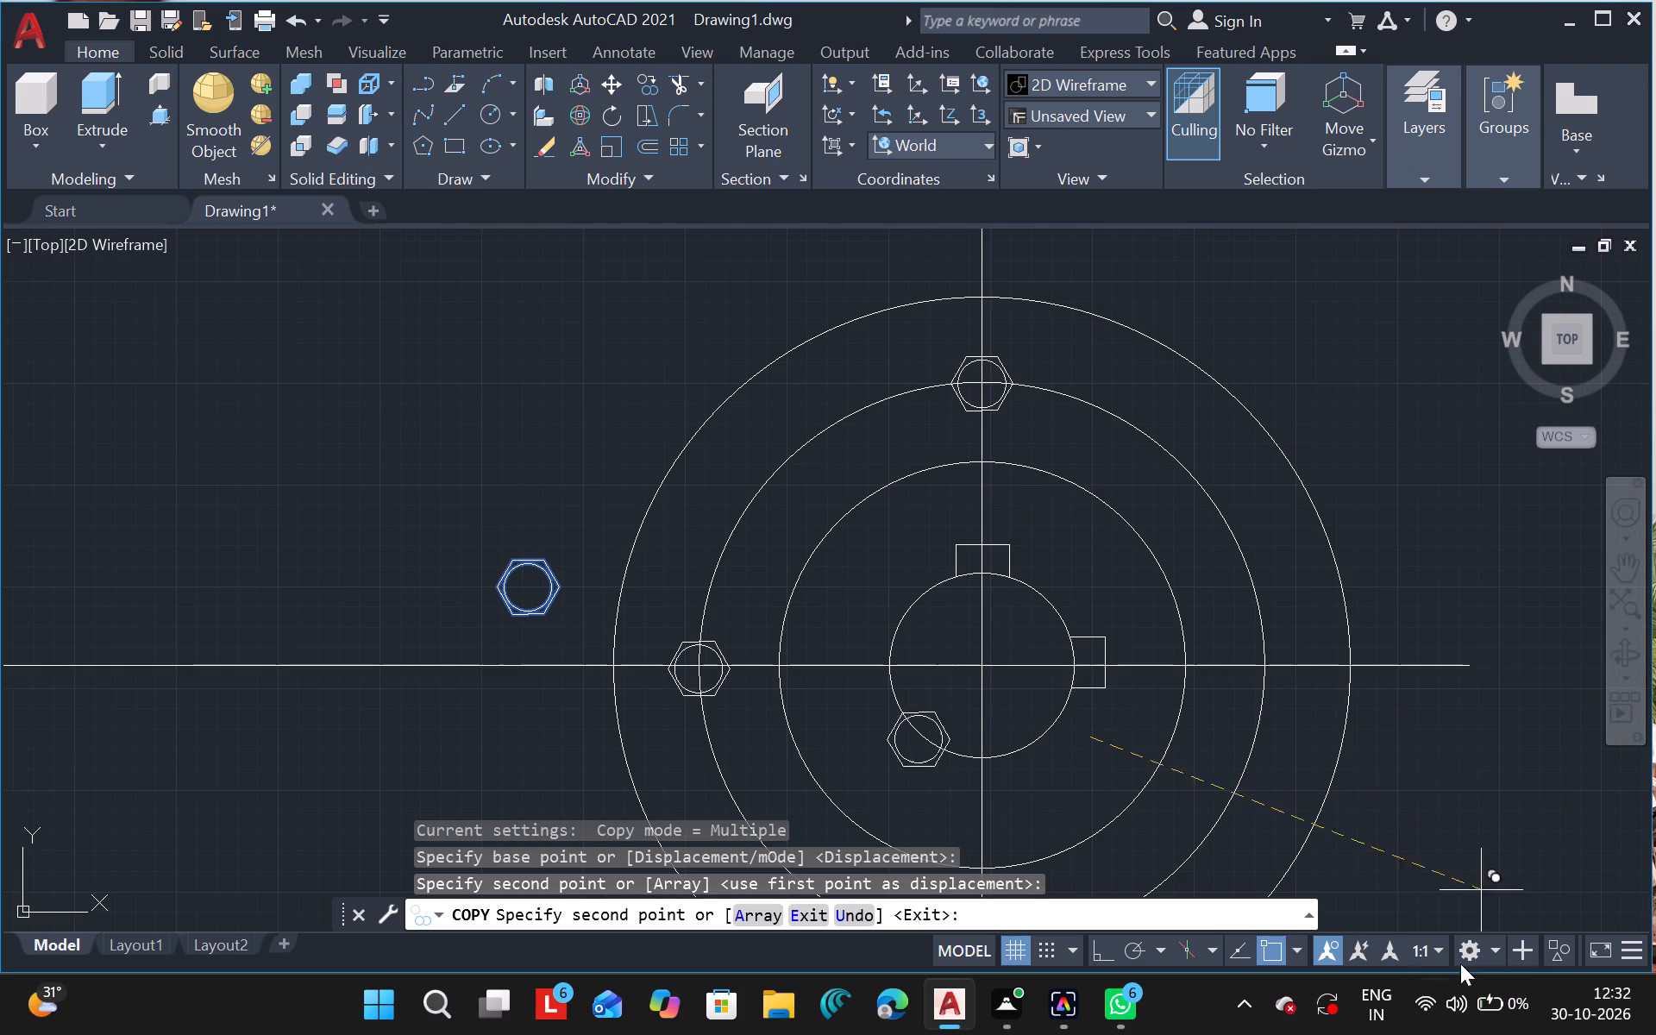
{"action": "left_click", "coordinate": [1338, 928]}
{"action": "key", "text": "Escape"}
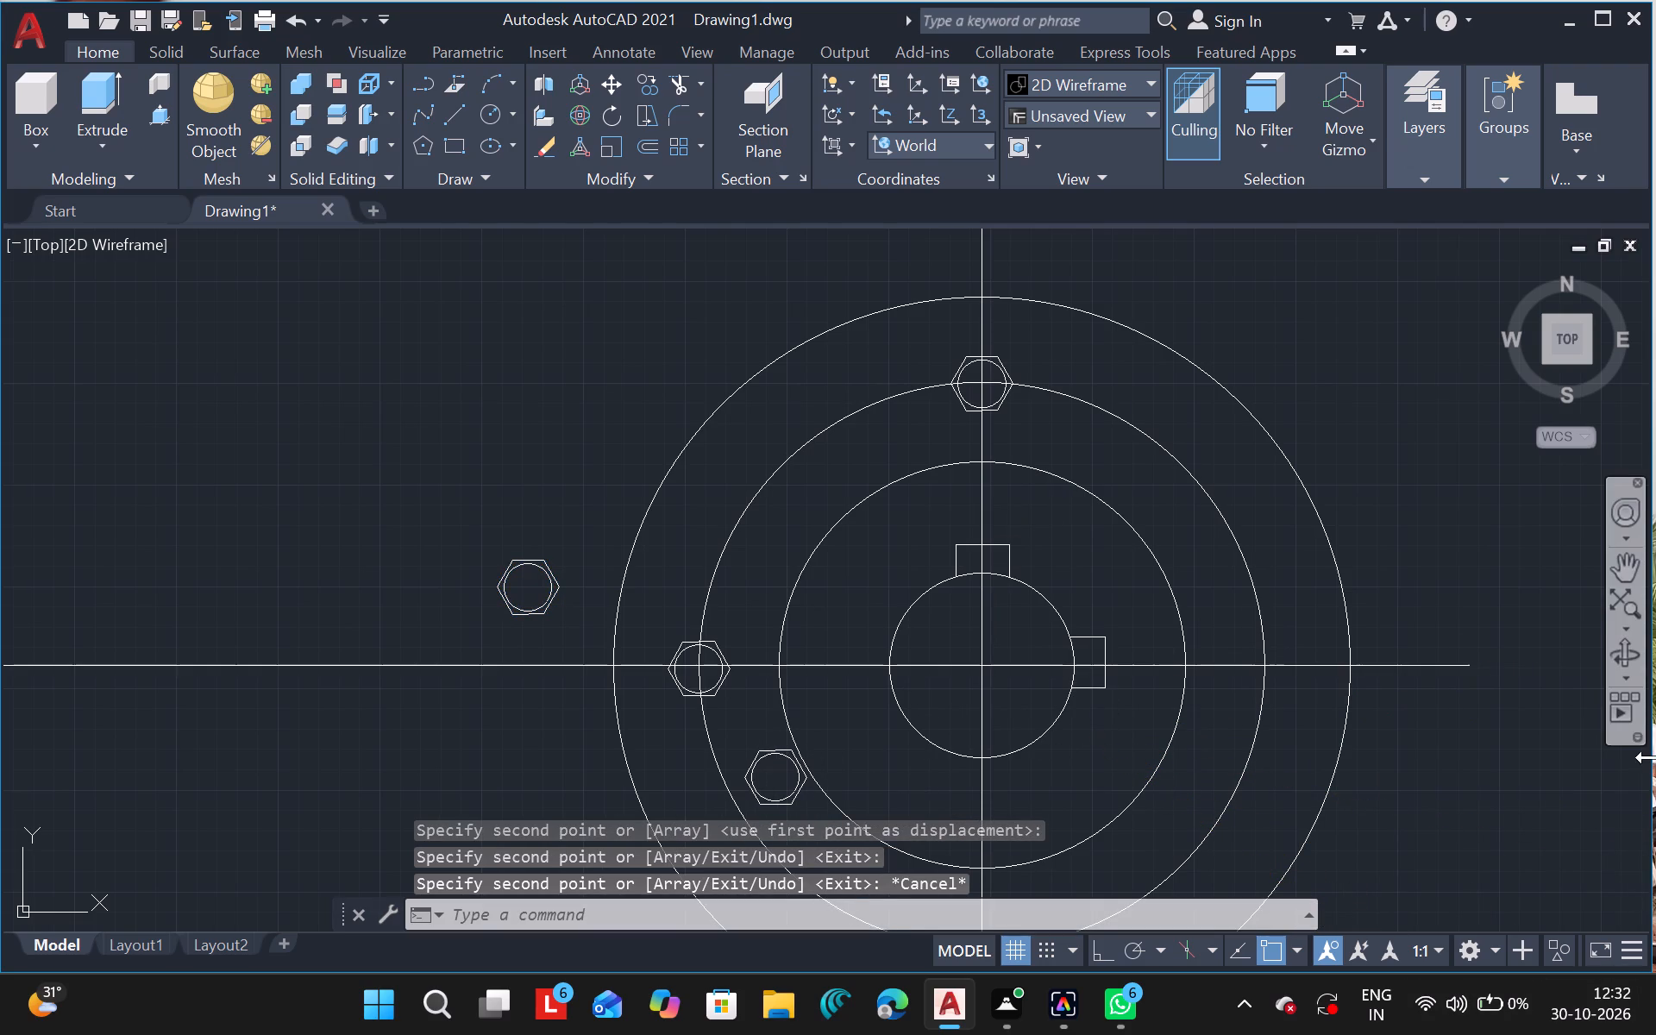
Move the lower-left bolt copy to the bottom crossing of the vertical centre line and the bolt pitch circle.
{"action": "left_click", "coordinate": [1616, 566]}
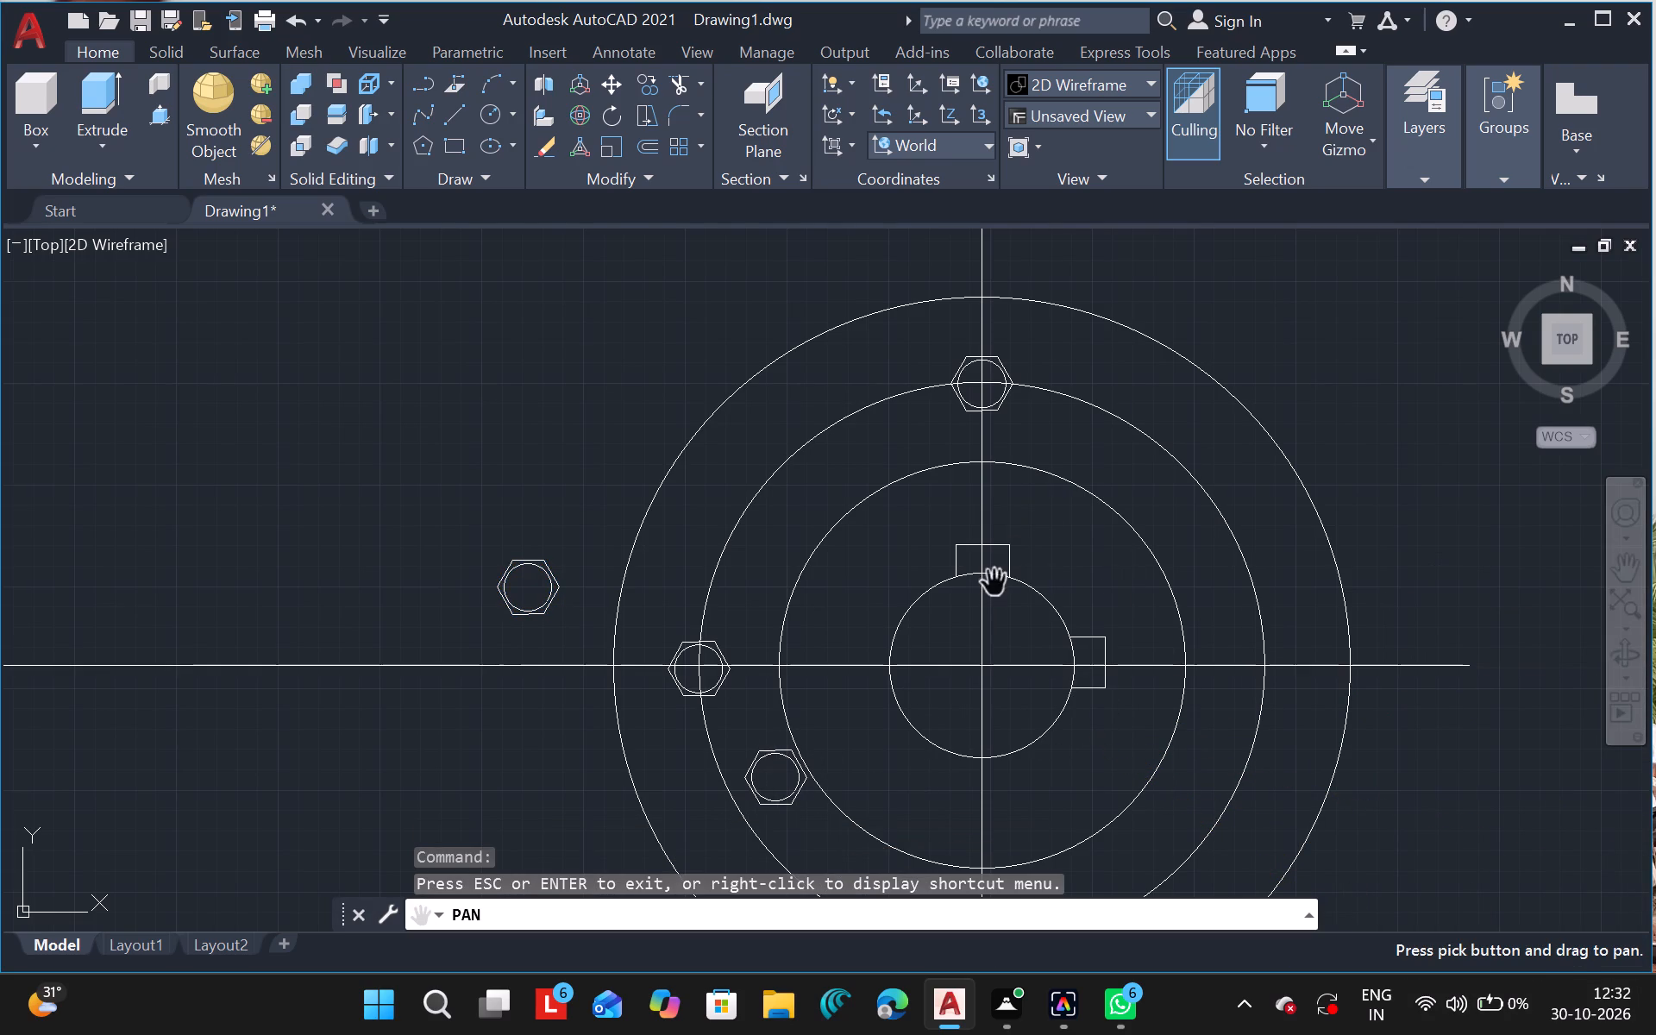
{"action": "left_click_drag", "start_coordinate": [994, 580], "coordinate": [973, 352]}
{"action": "key", "text": "Escape"}
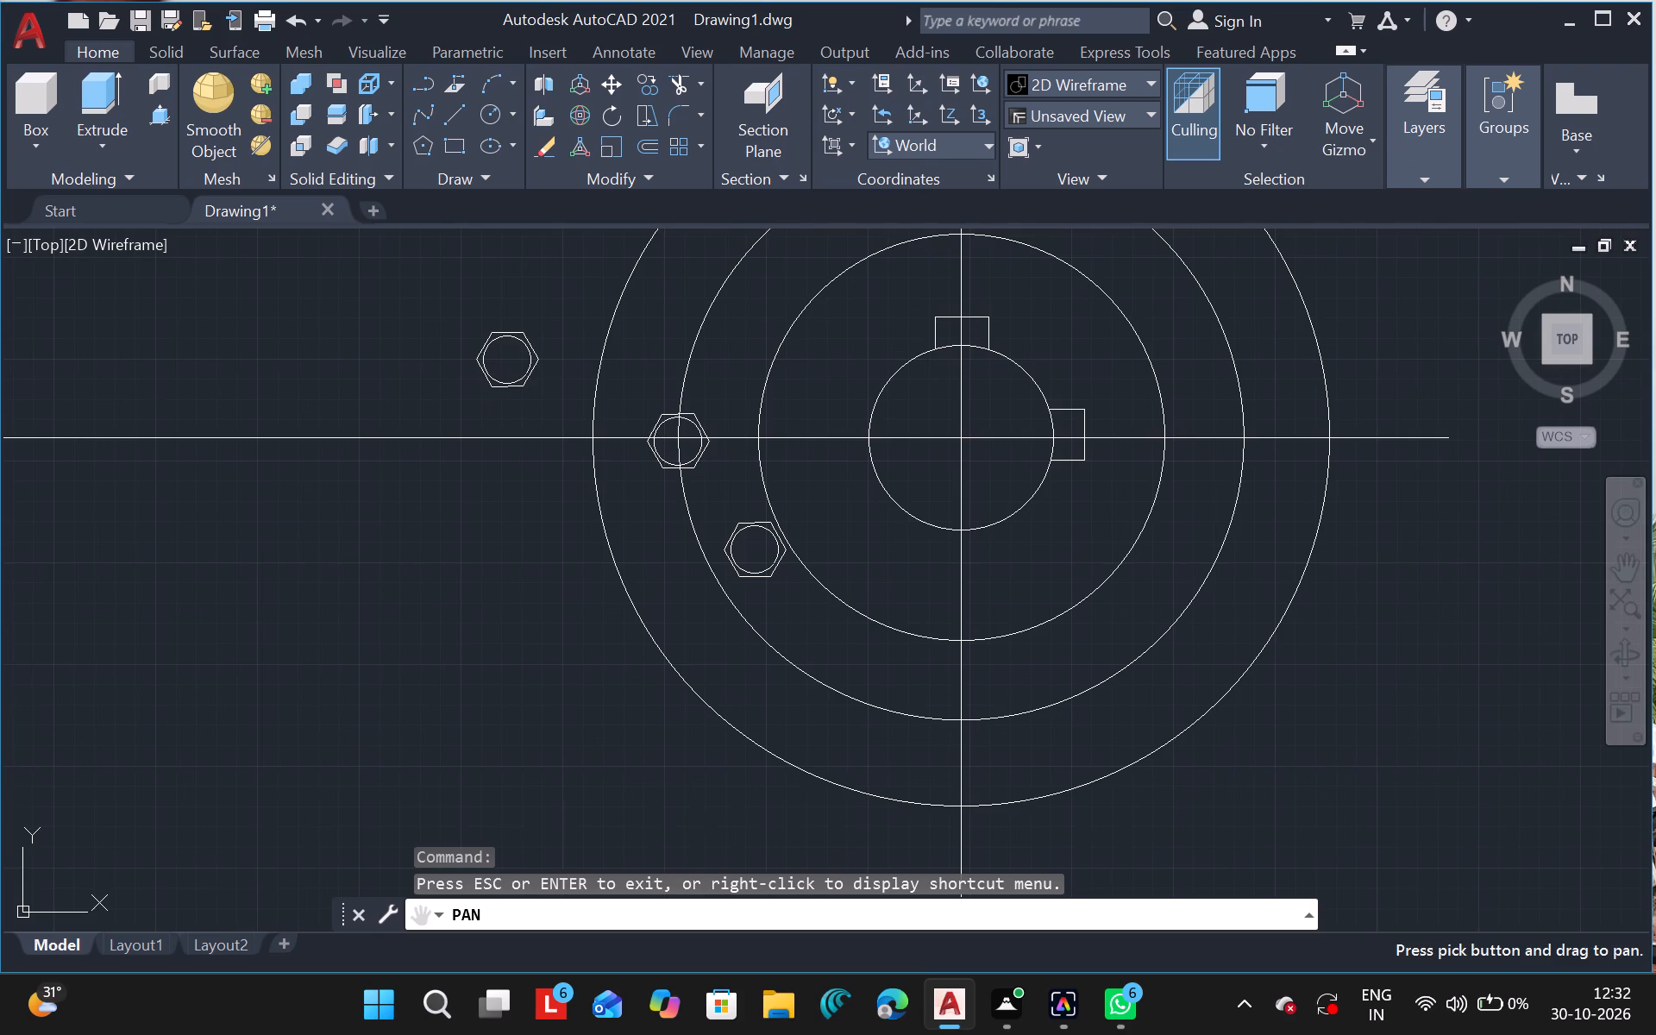
{"action": "left_click_drag", "start_coordinate": [721, 477], "coordinate": [675, 552]}
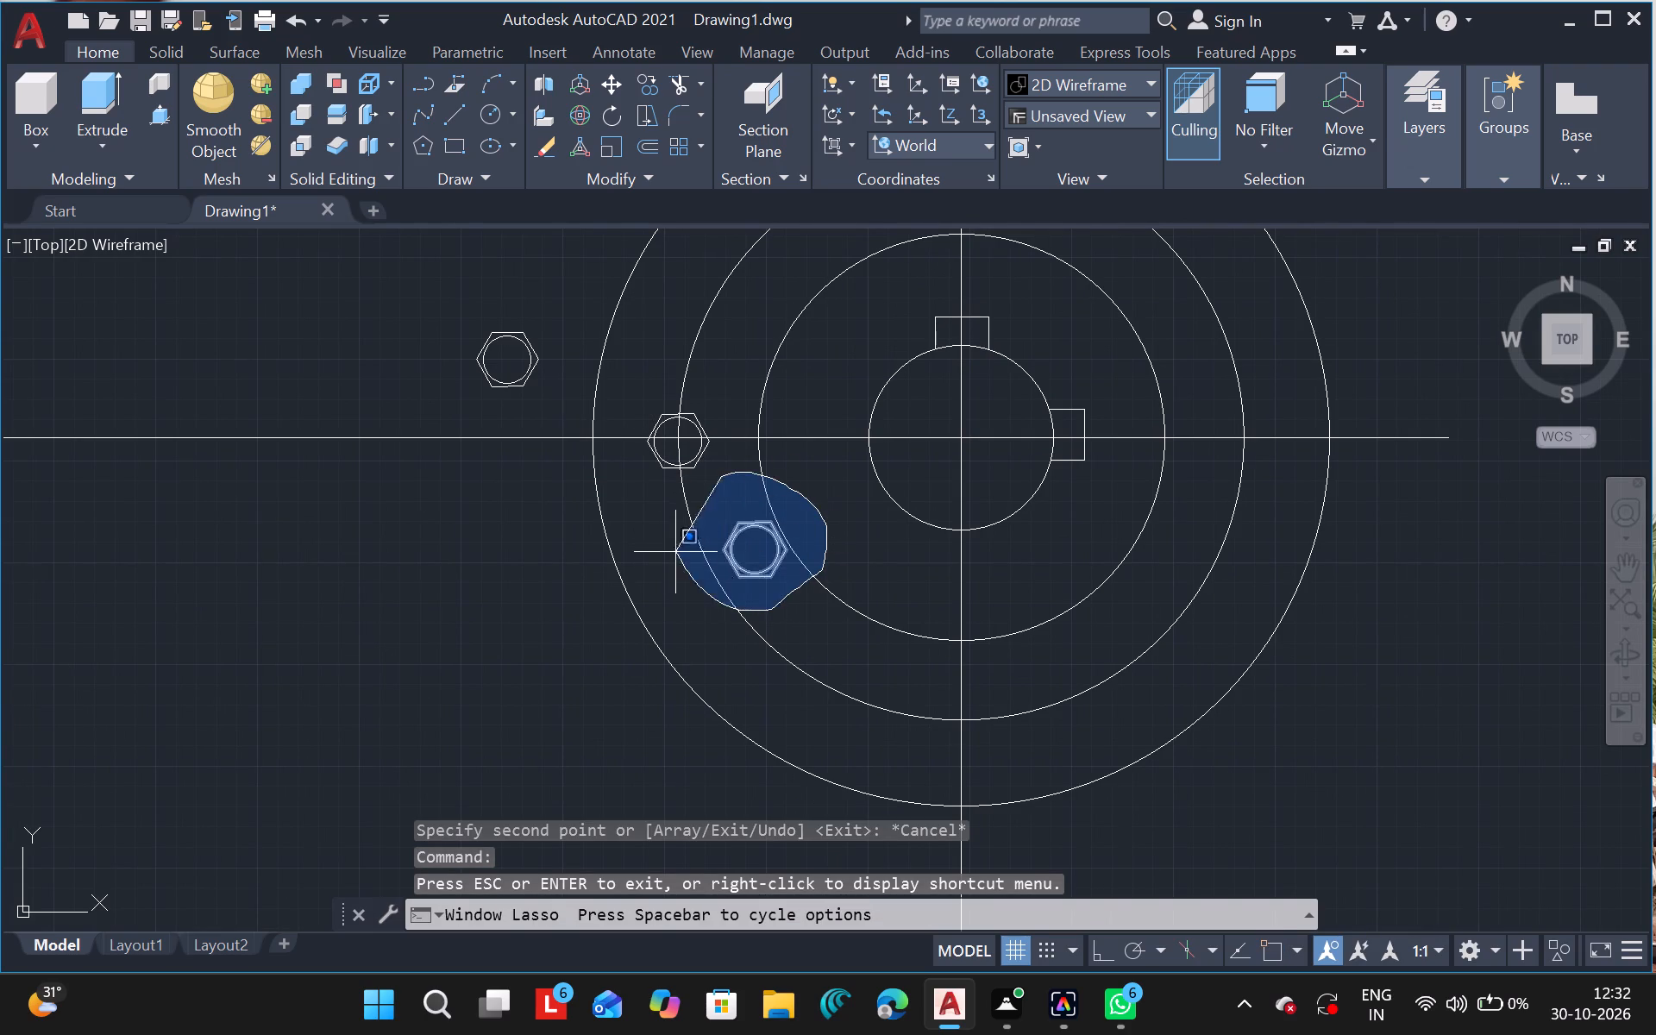
{"action": "left_click_drag", "start_coordinate": [675, 552], "coordinate": [674, 549]}
{"action": "type", "text": "MO"}
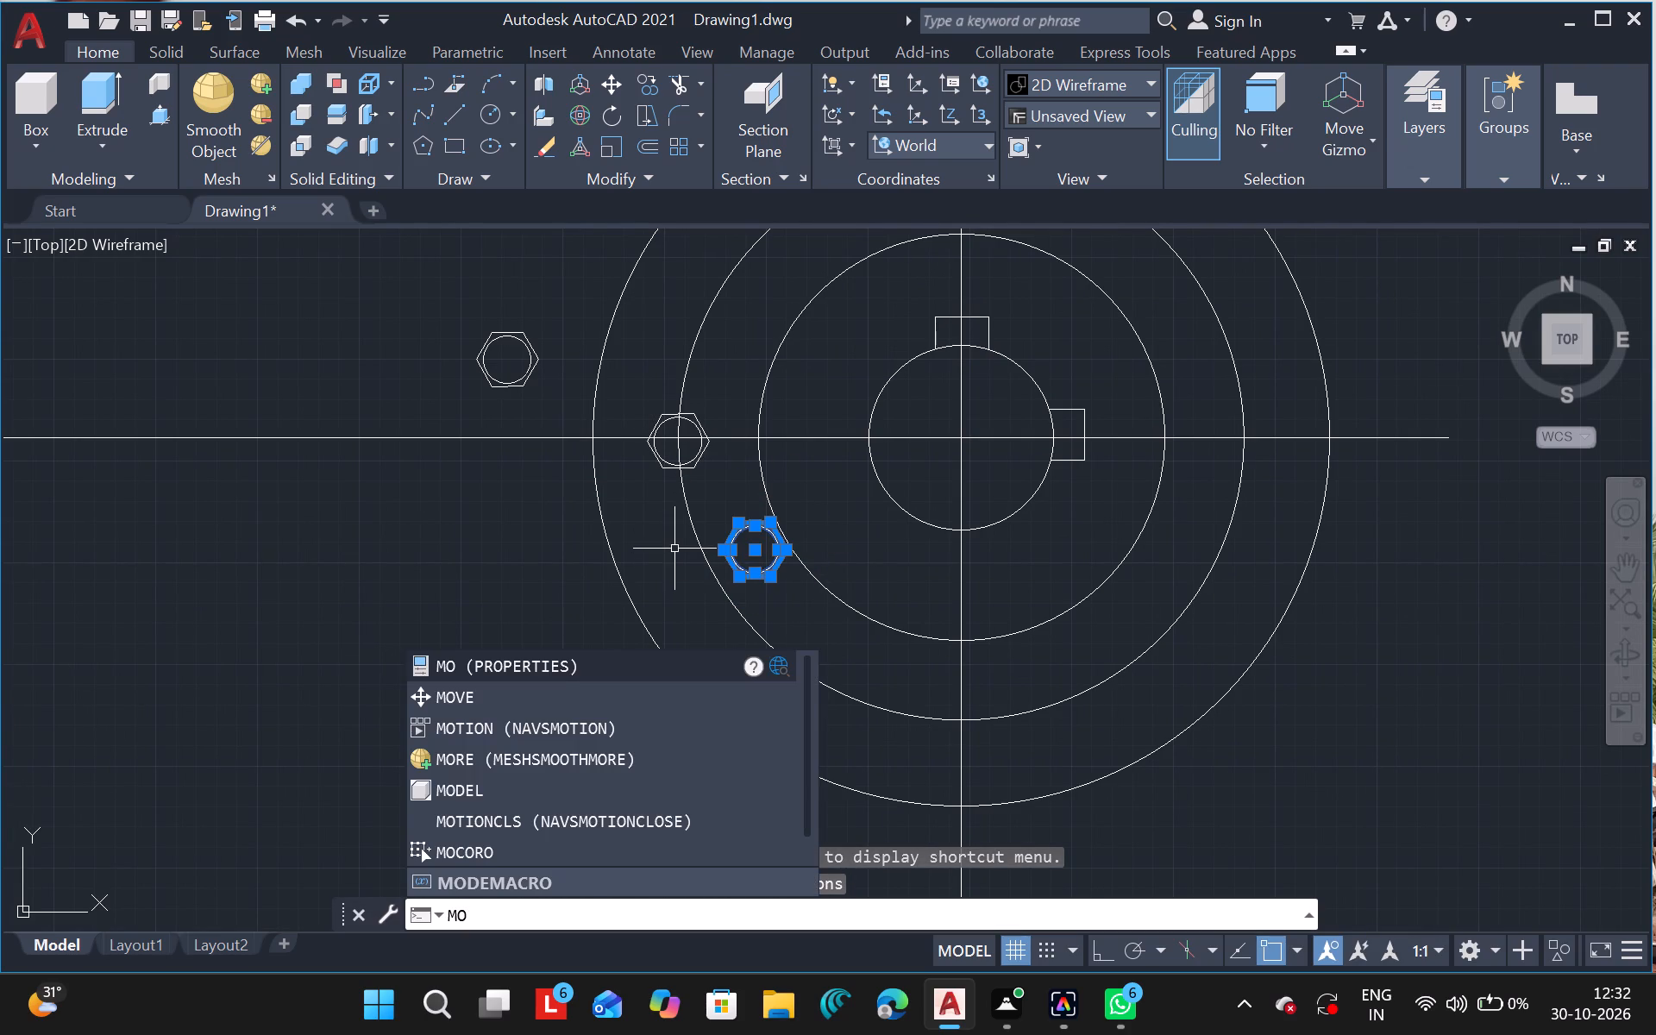
{"action": "left_click", "coordinate": [510, 705]}
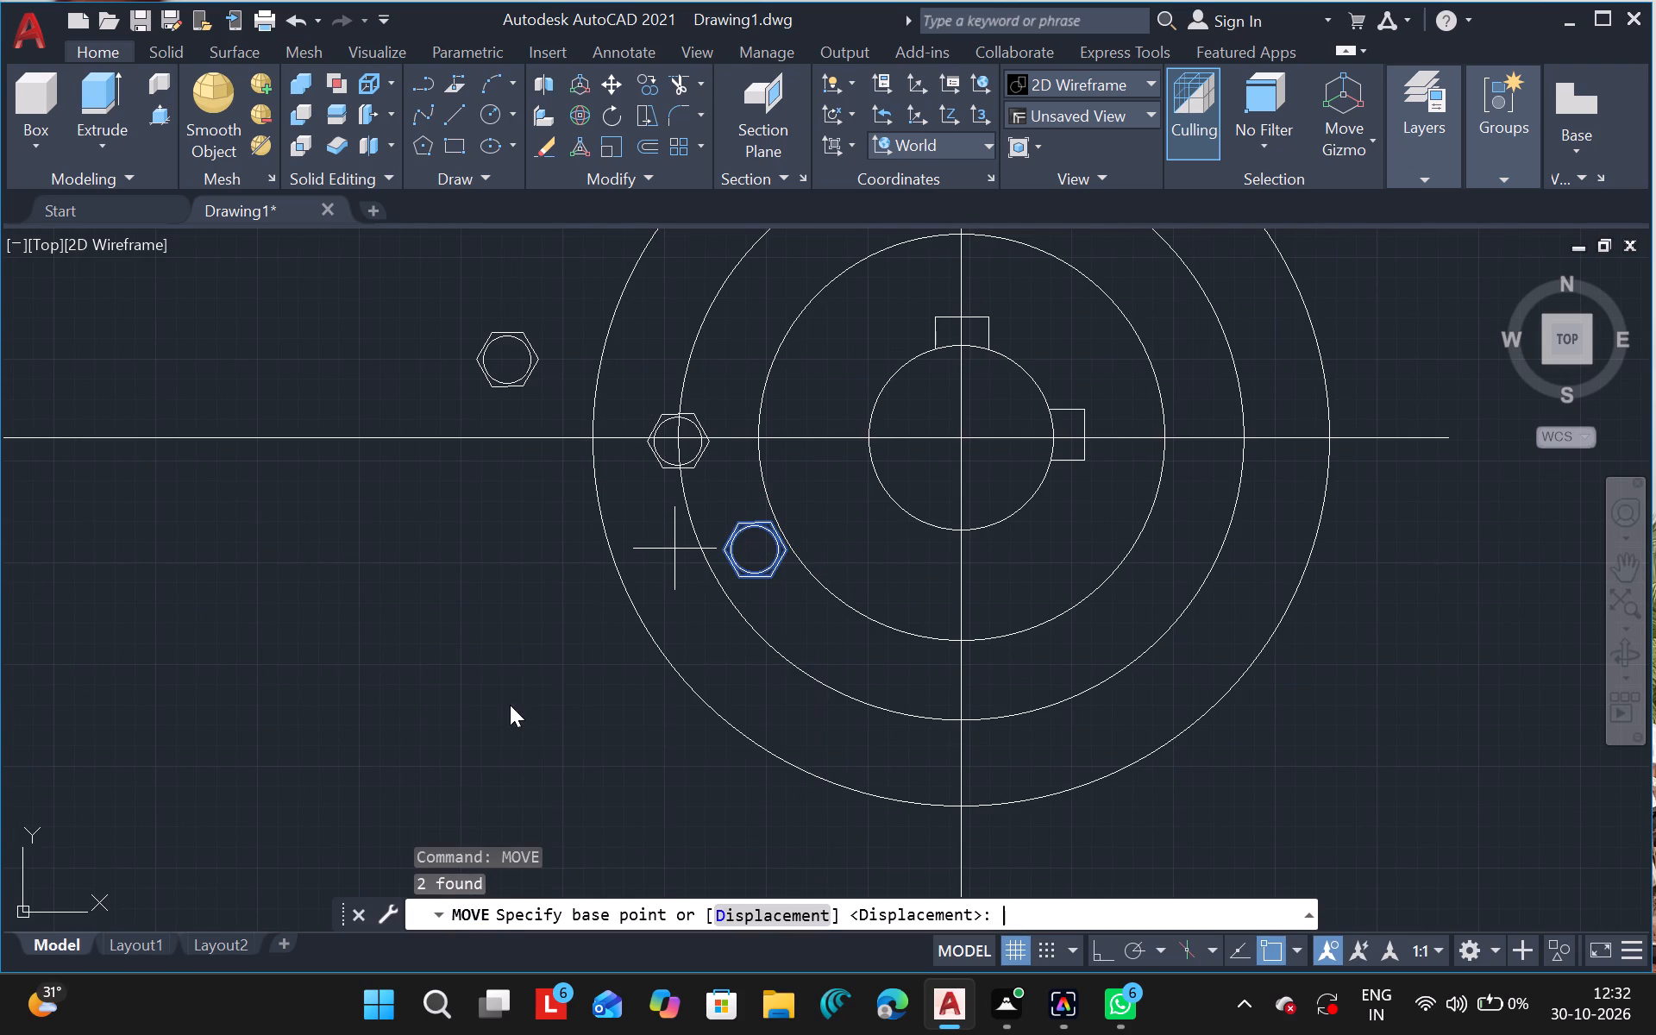
{"action": "left_click_drag", "start_coordinate": [1327, 712], "coordinate": [1501, 817]}
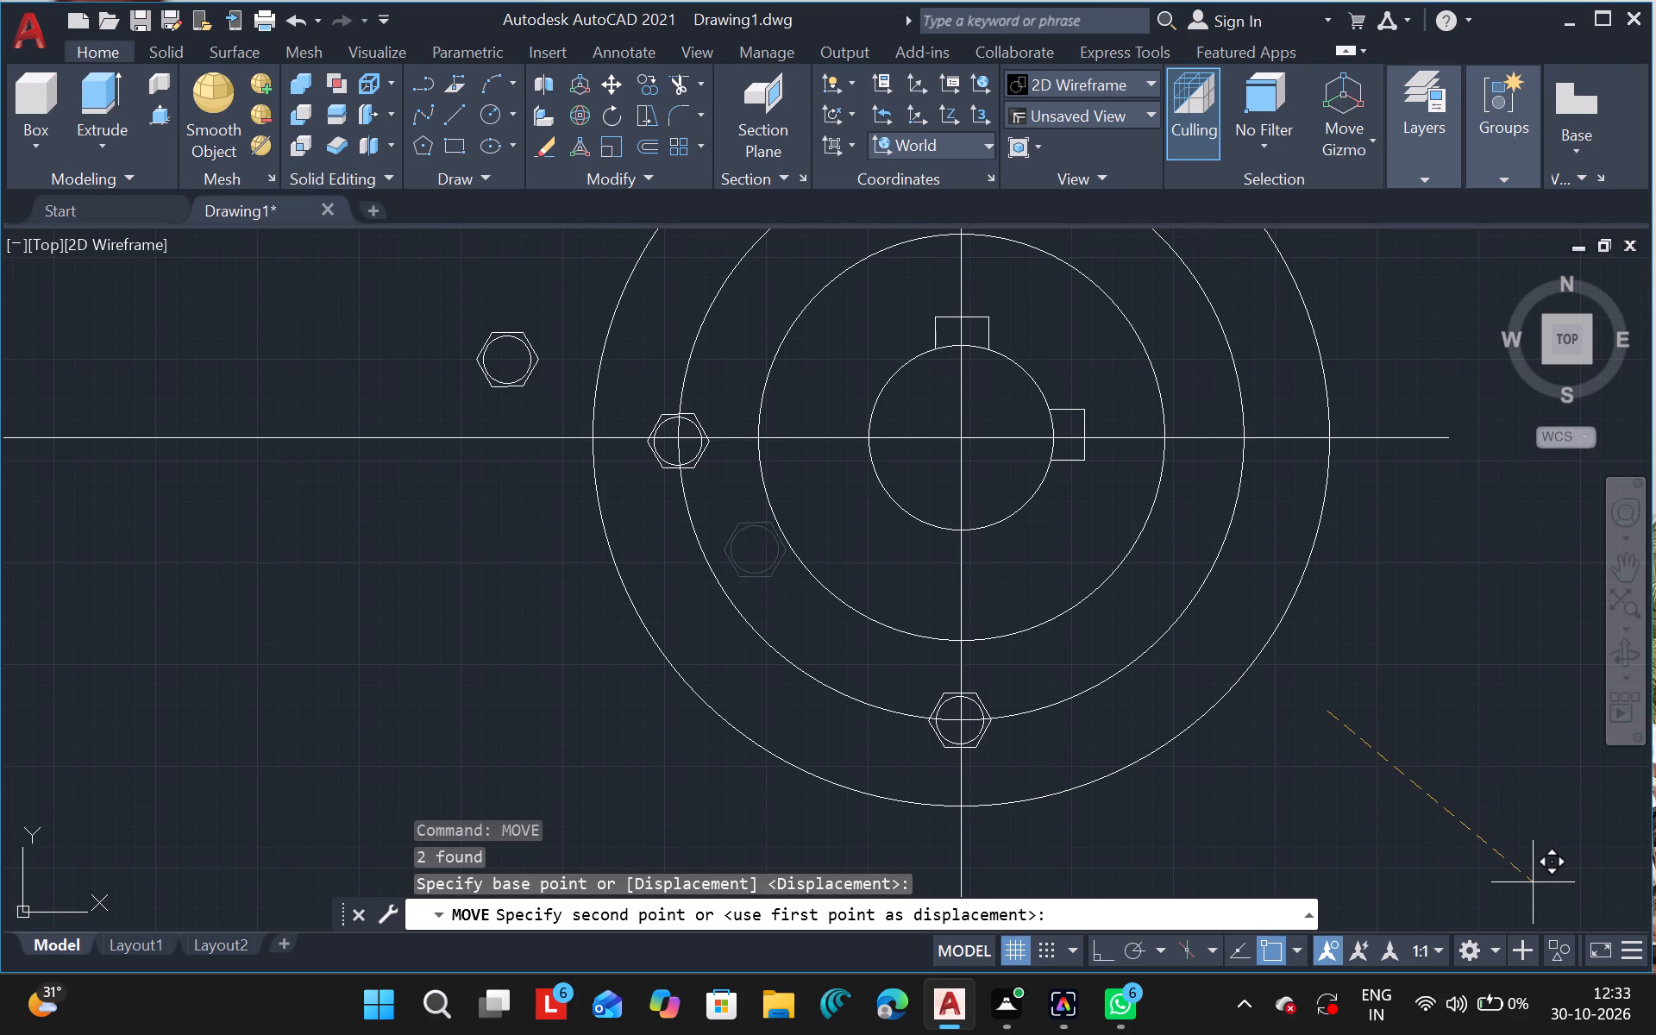
{"action": "left_click", "coordinate": [1533, 882]}
{"action": "key", "text": "Escape"}
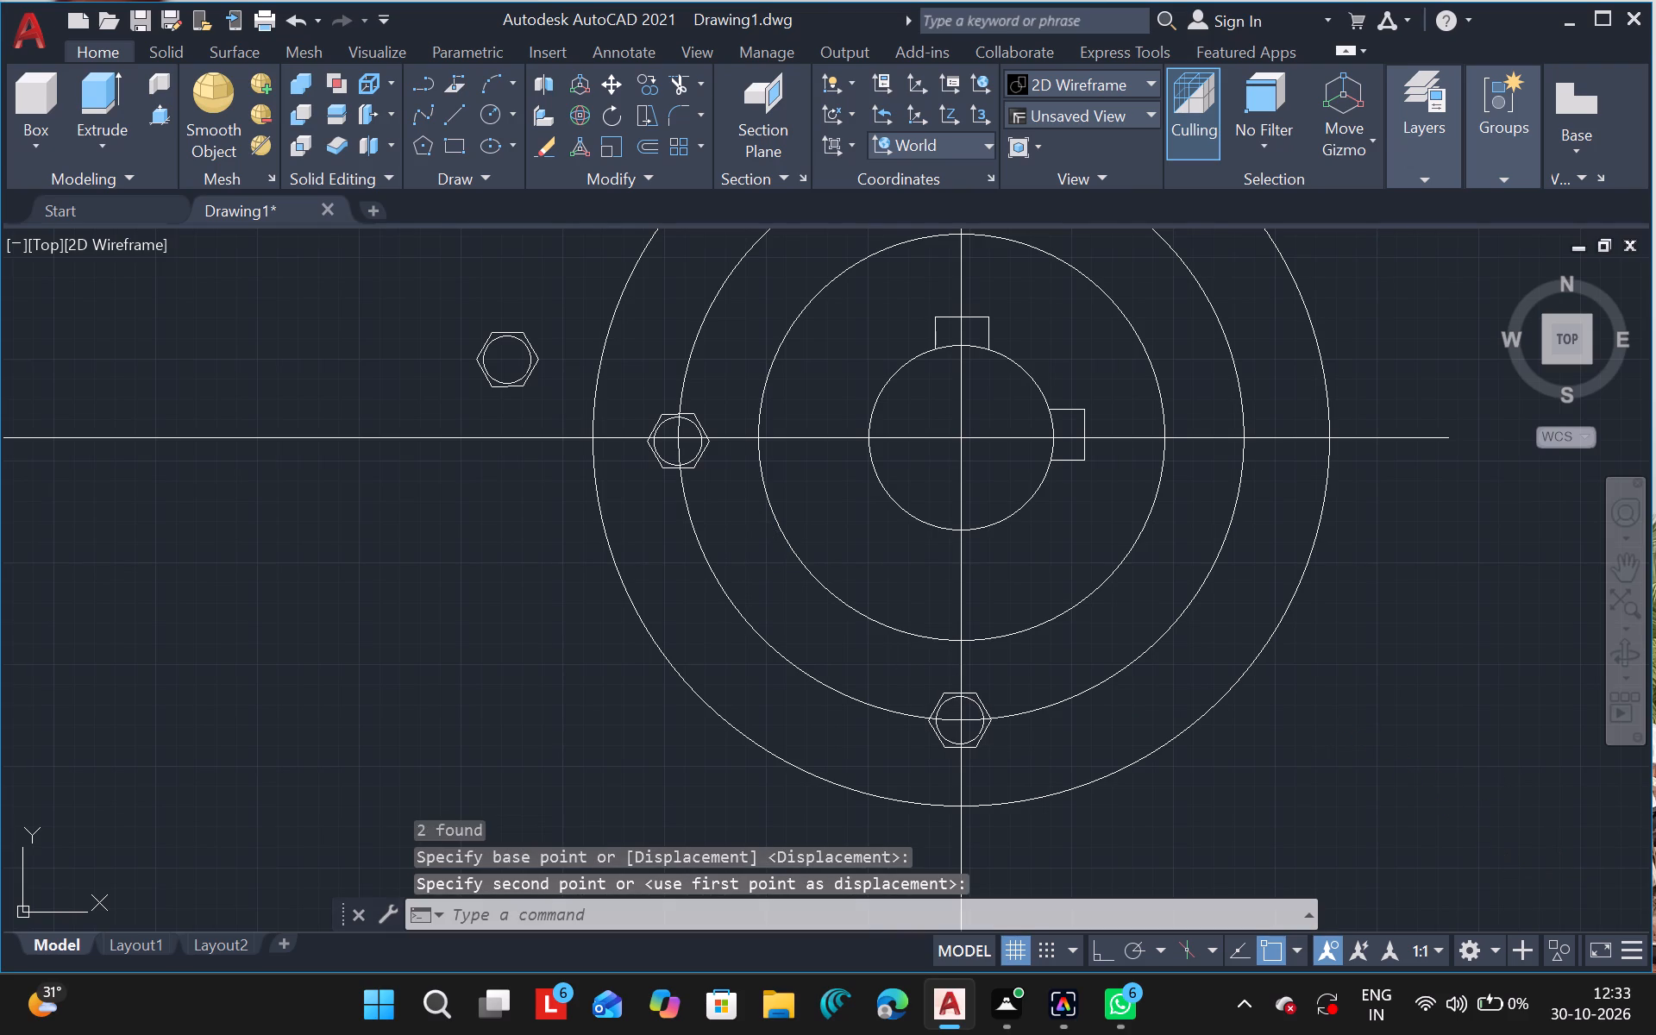
Copy the bottom bolt outline to a spot just outside the innermost circle, below the right-hand key outline.
{"action": "left_click_drag", "start_coordinate": [931, 686], "coordinate": [859, 690]}
{"action": "type", "text": "CO"}
{"action": "left_click", "coordinate": [549, 640]}
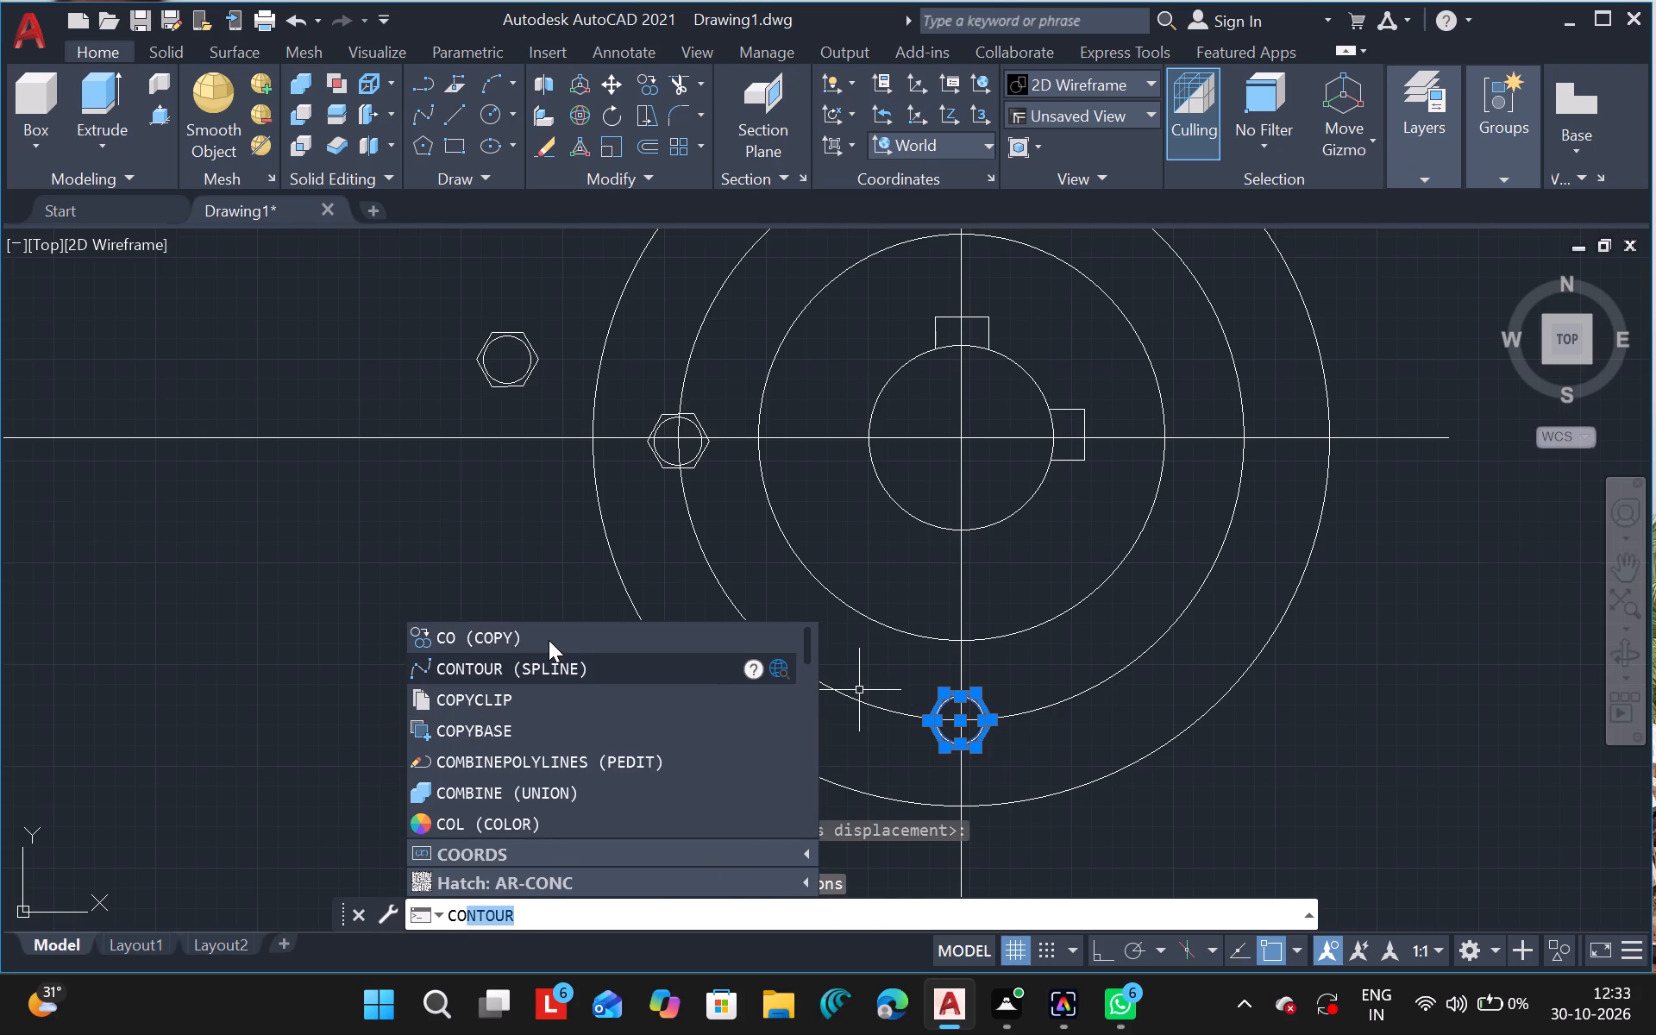
{"action": "left_click_drag", "start_coordinate": [1348, 670], "coordinate": [1423, 486]}
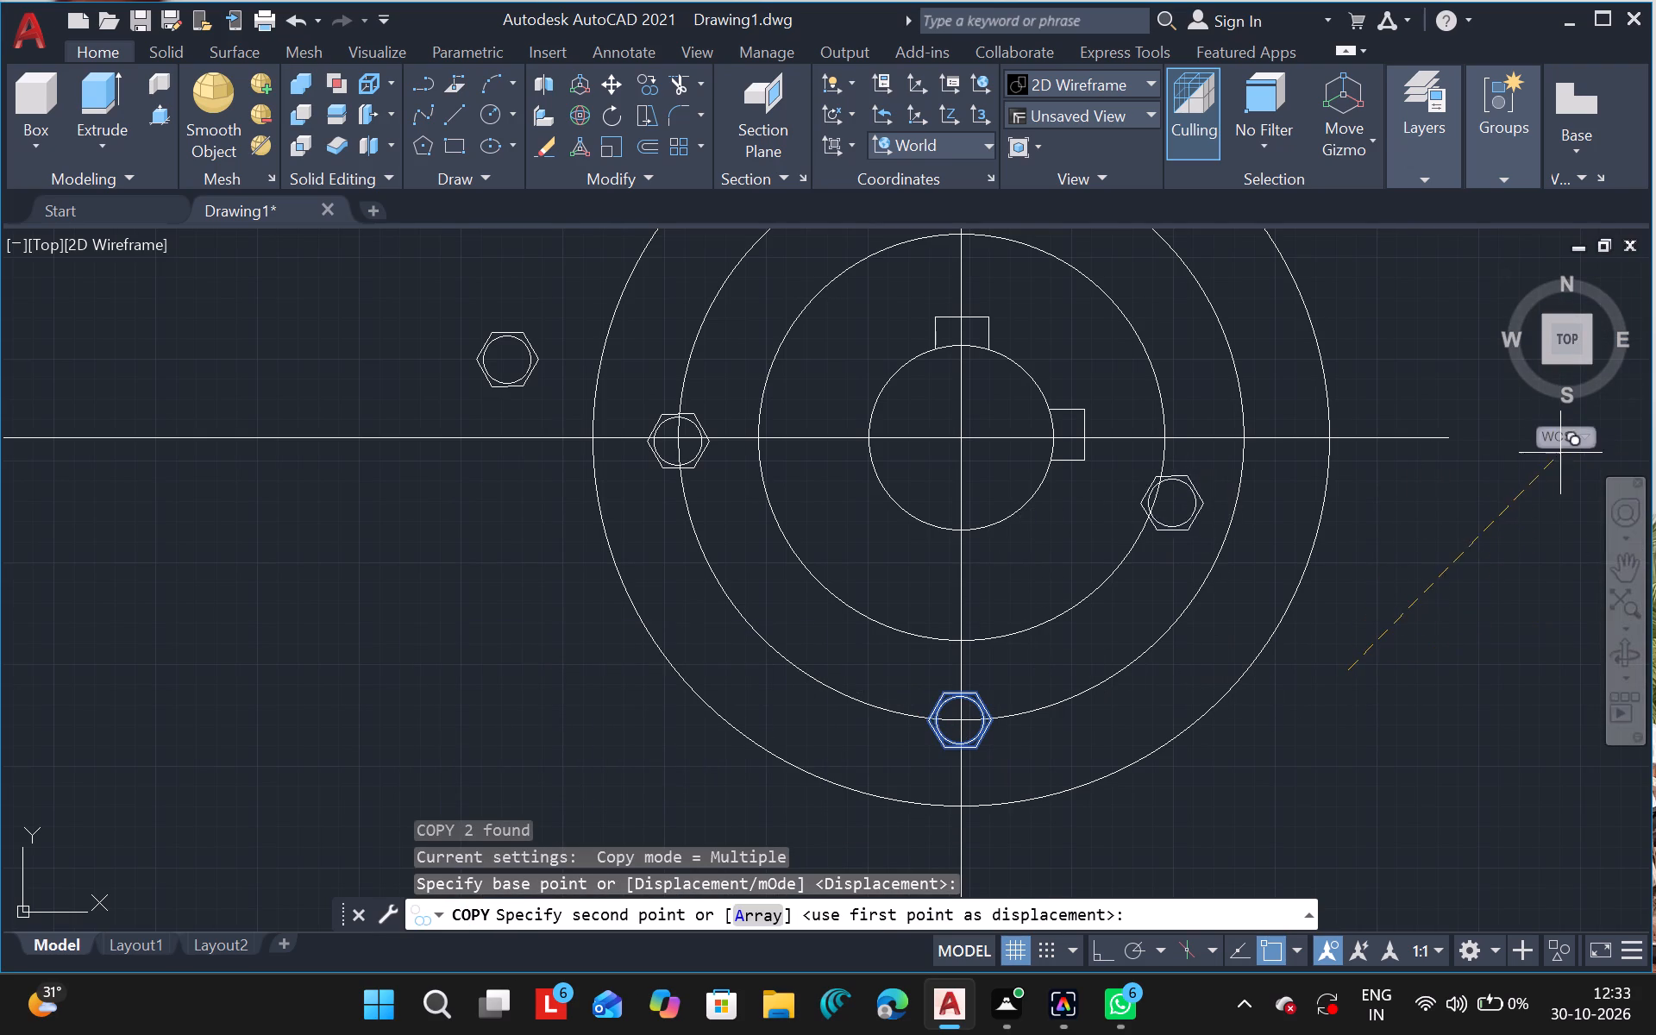
{"action": "left_click", "coordinate": [1603, 461]}
{"action": "key", "text": "Escape"}
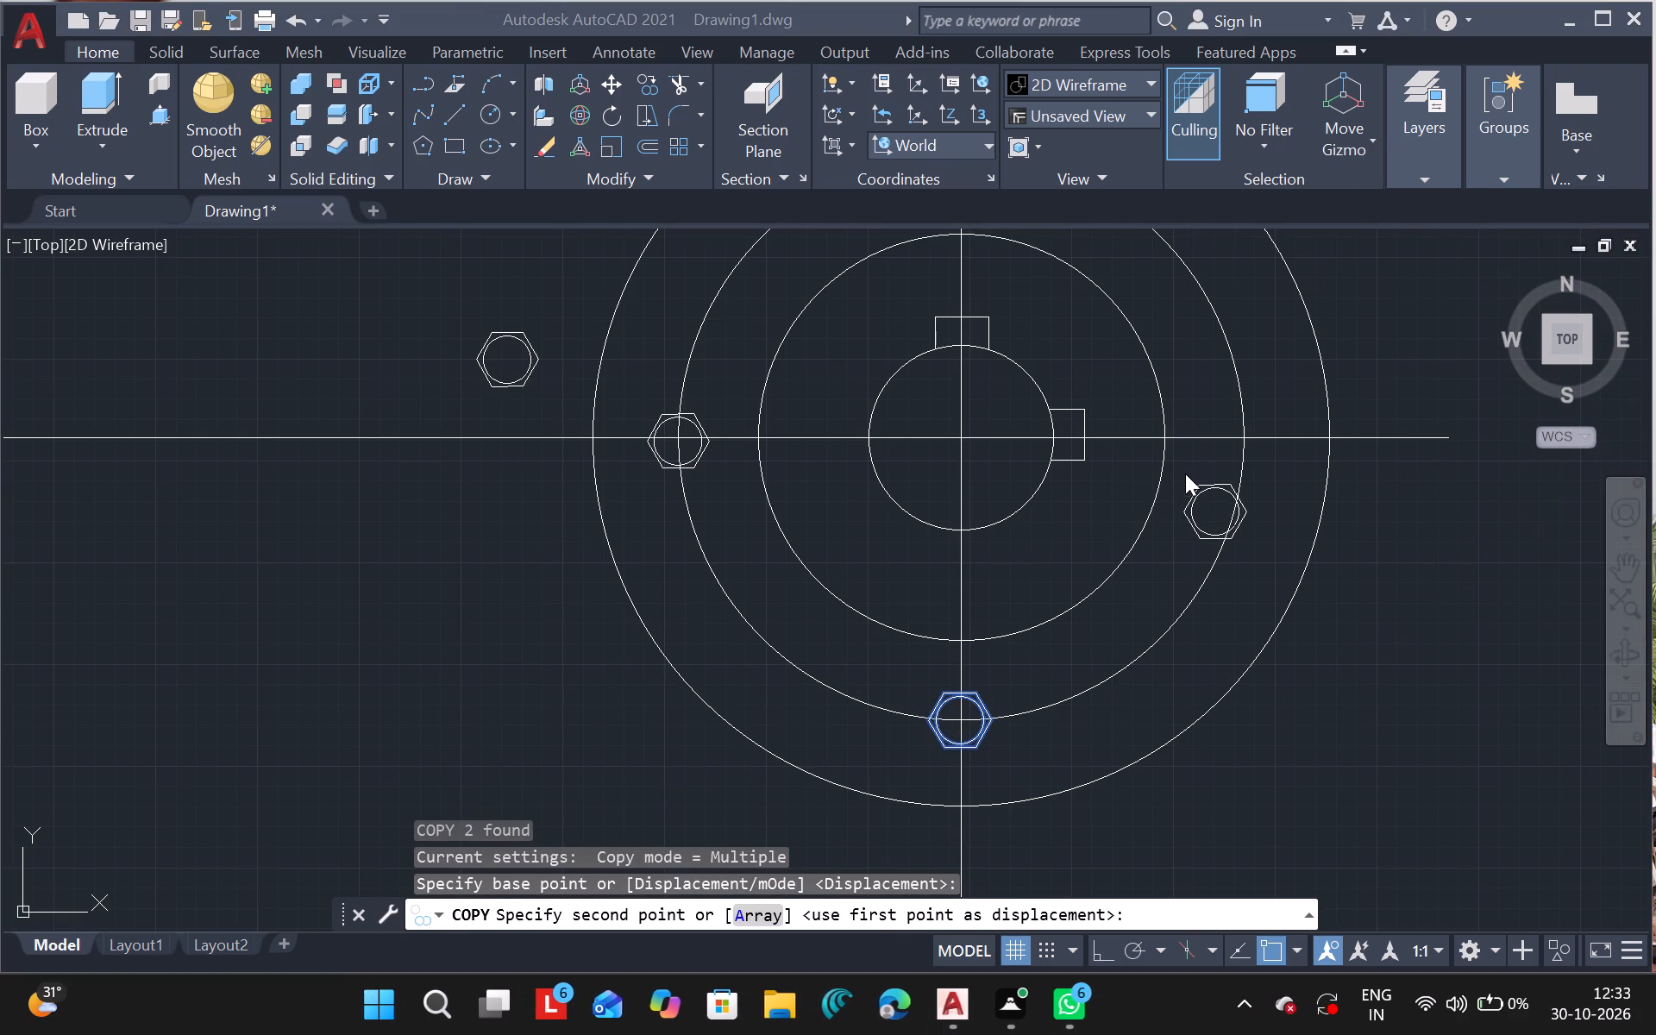
{"action": "left_click_drag", "start_coordinate": [1210, 453], "coordinate": [1493, 572]}
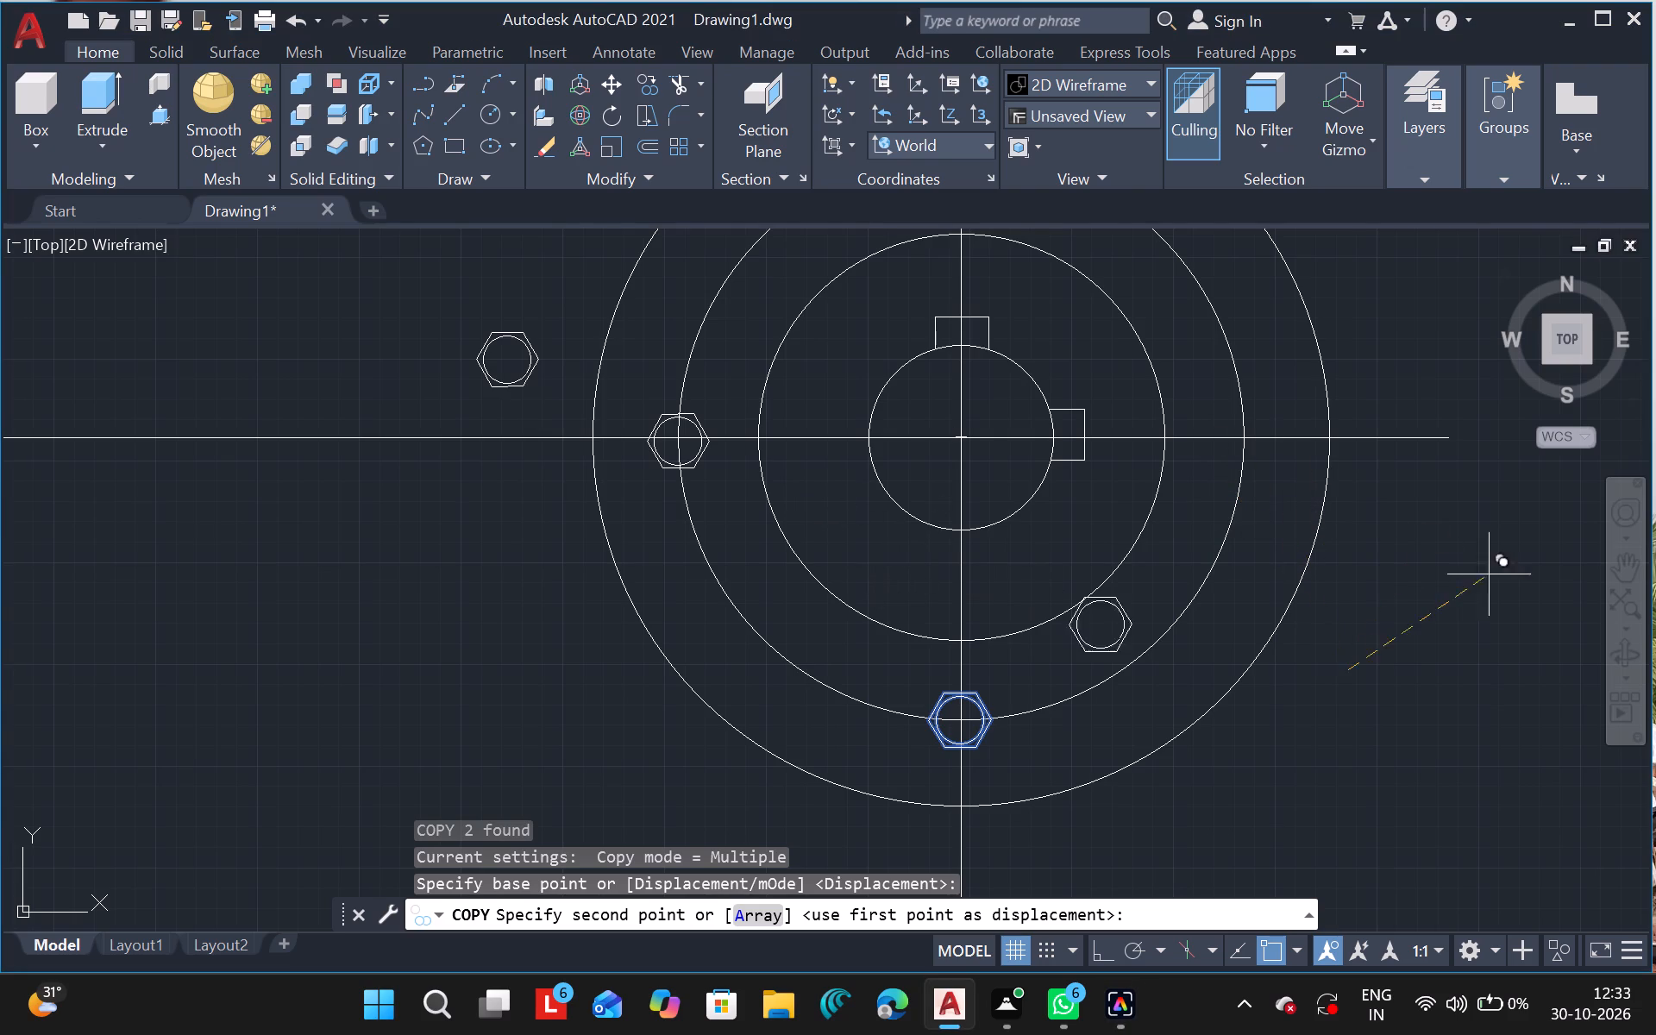
{"action": "left_click_drag", "start_coordinate": [1493, 572], "coordinate": [1511, 407]}
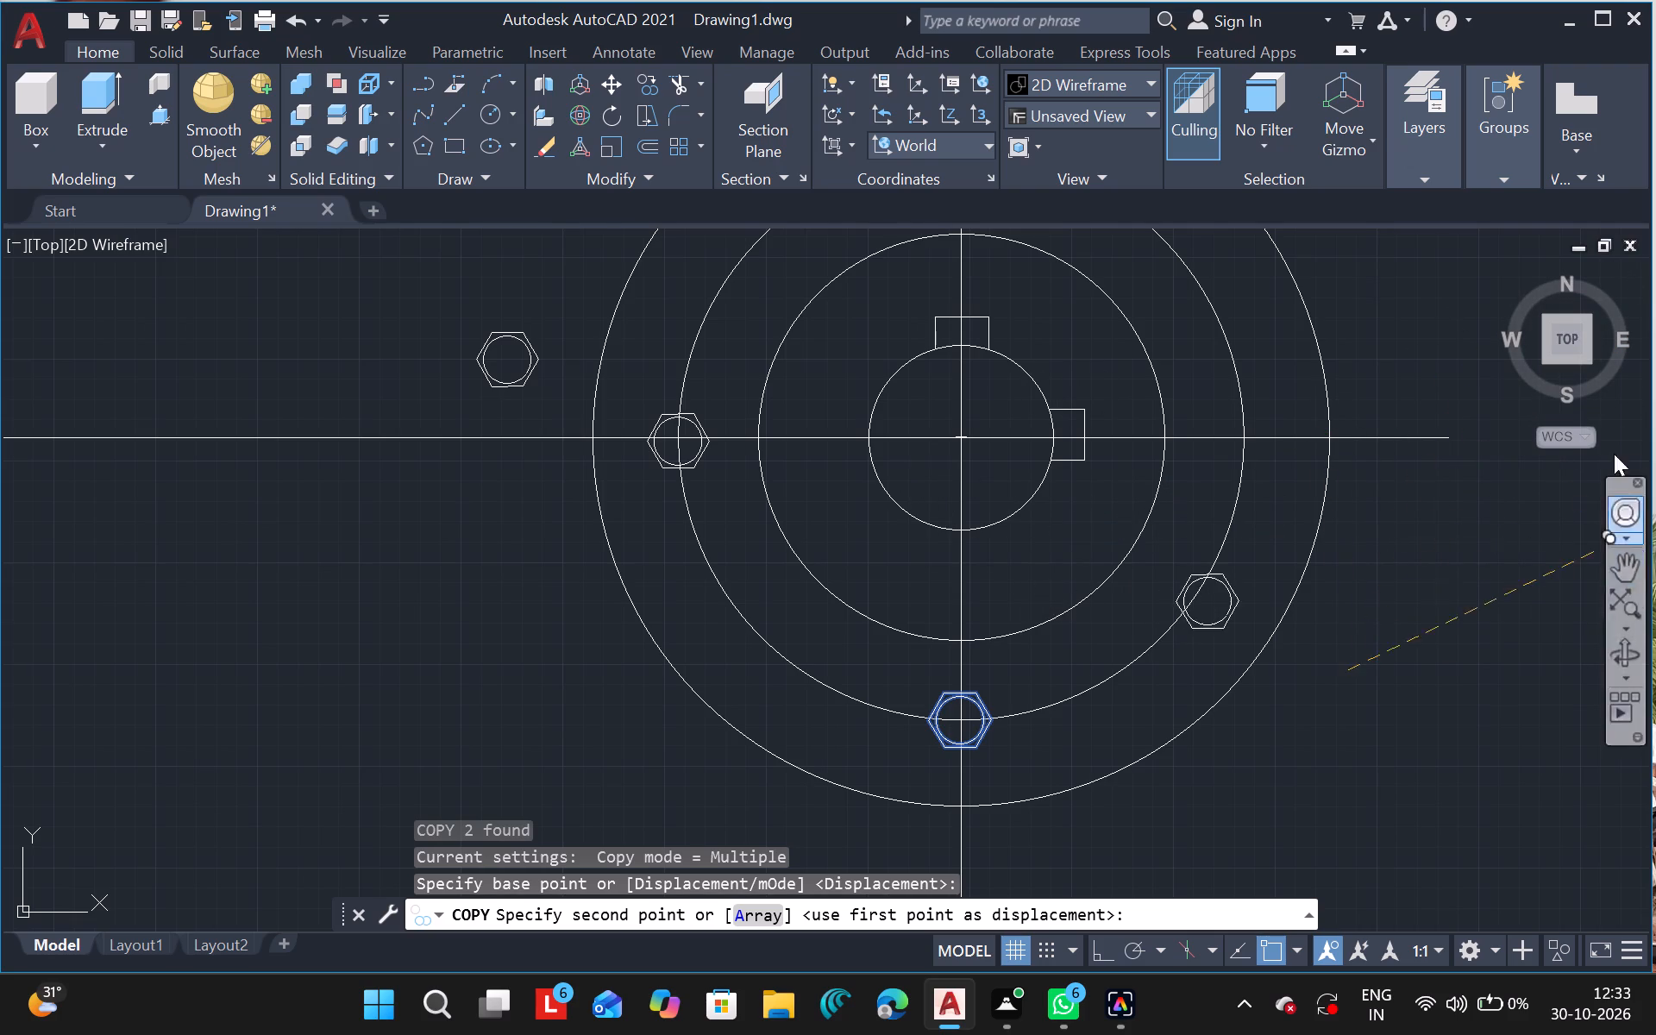
{"action": "left_click", "coordinate": [1506, 450]}
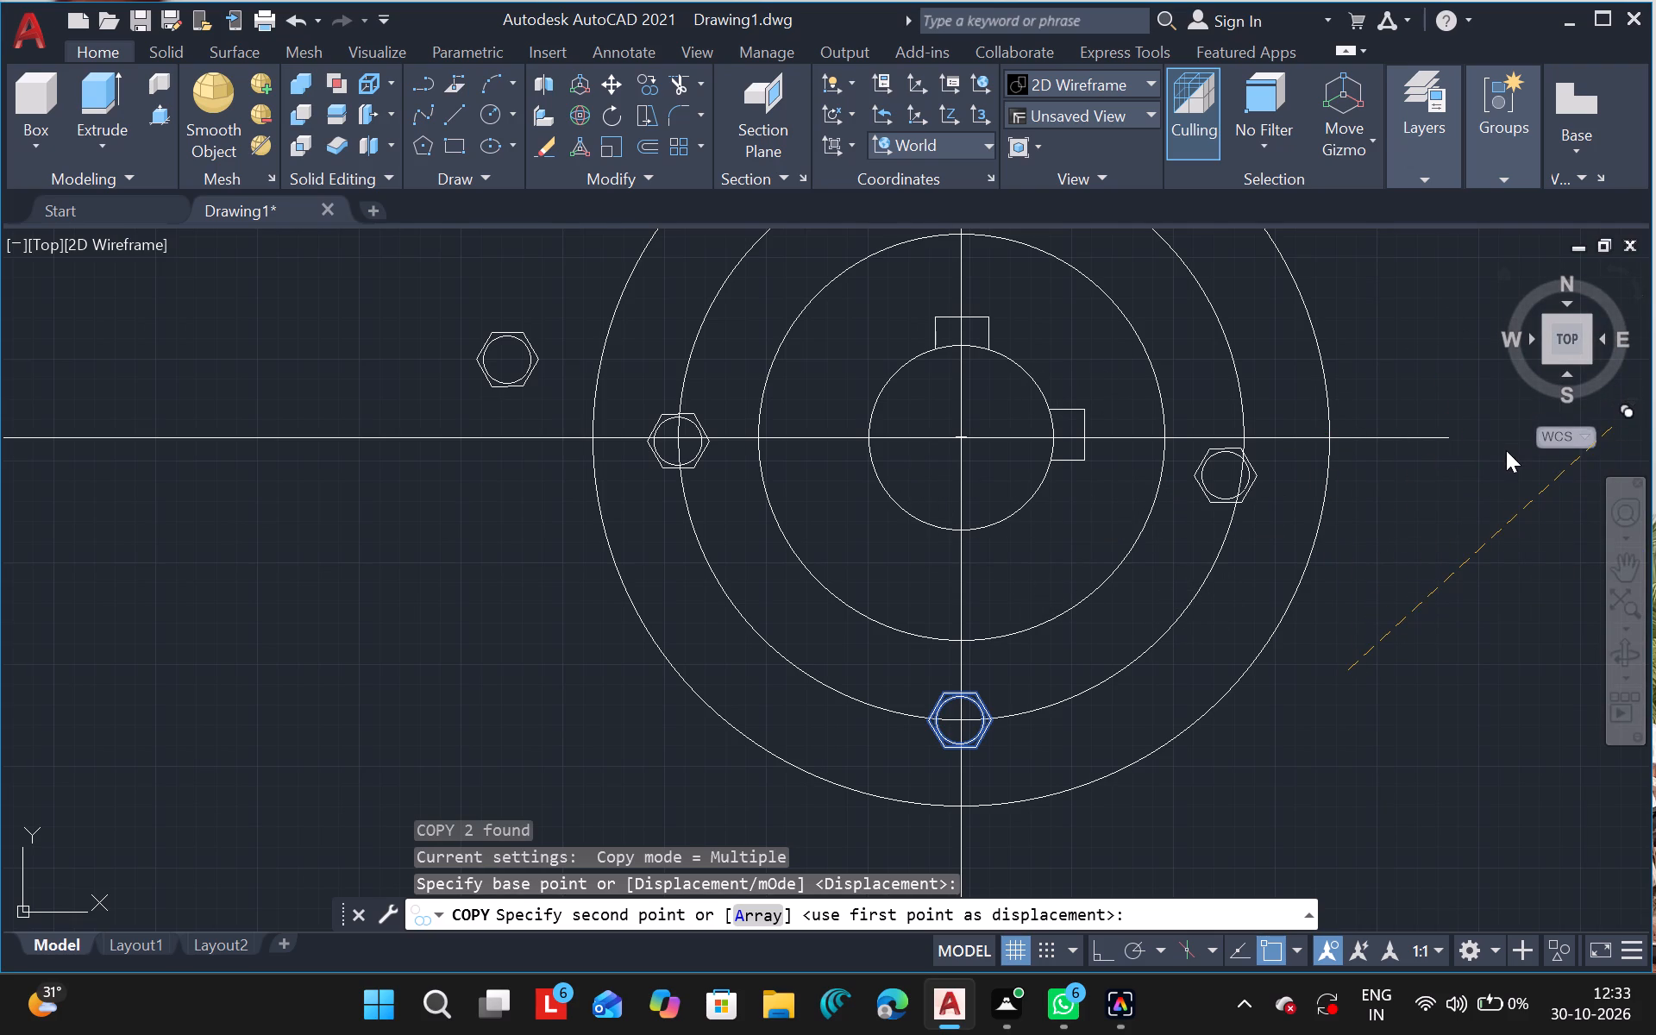
{"action": "left_click", "coordinate": [1455, 479]}
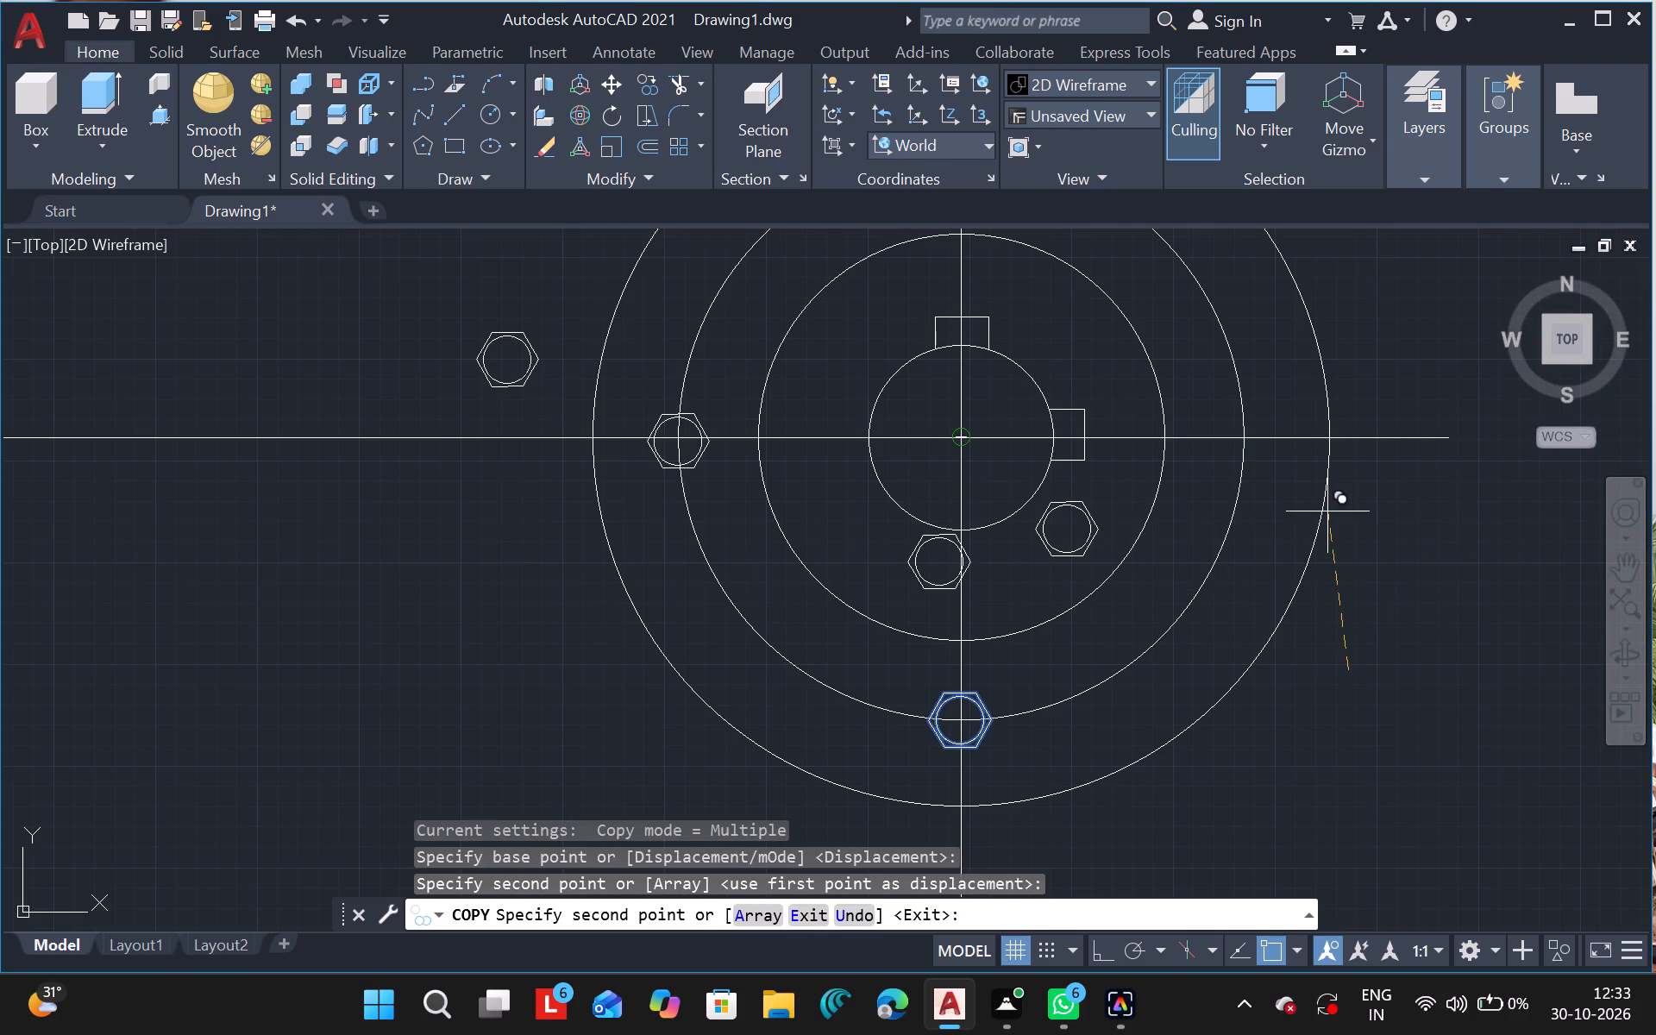
{"action": "key", "text": "Escape"}
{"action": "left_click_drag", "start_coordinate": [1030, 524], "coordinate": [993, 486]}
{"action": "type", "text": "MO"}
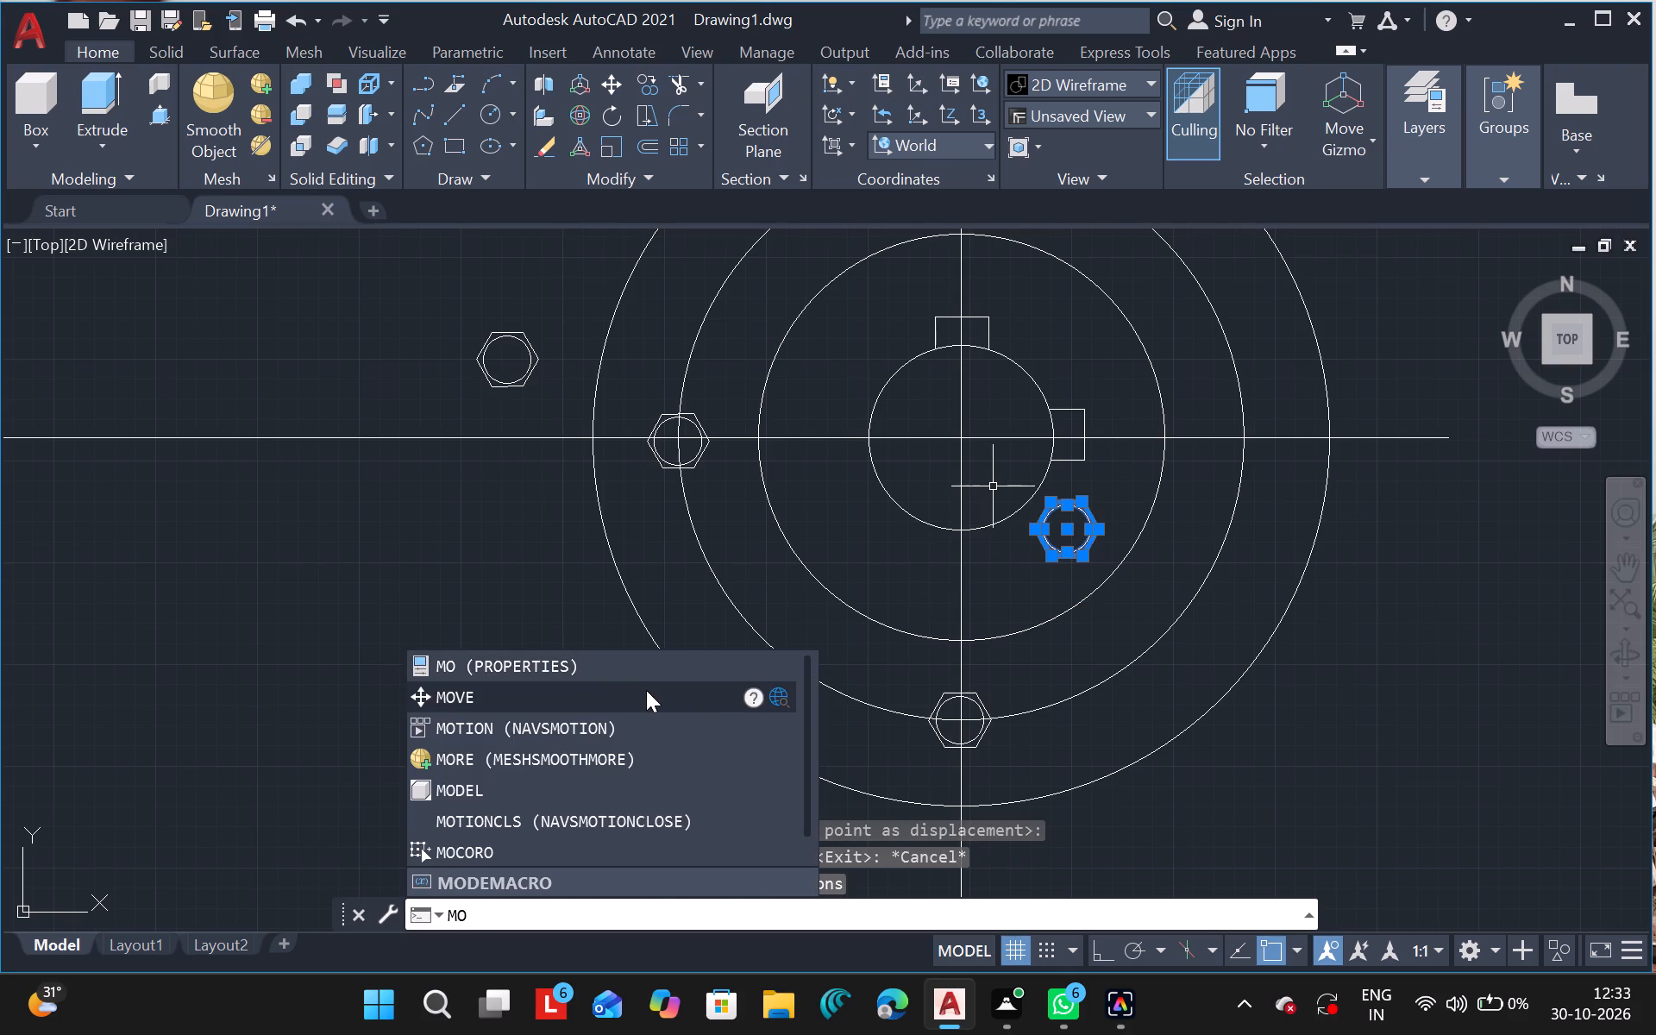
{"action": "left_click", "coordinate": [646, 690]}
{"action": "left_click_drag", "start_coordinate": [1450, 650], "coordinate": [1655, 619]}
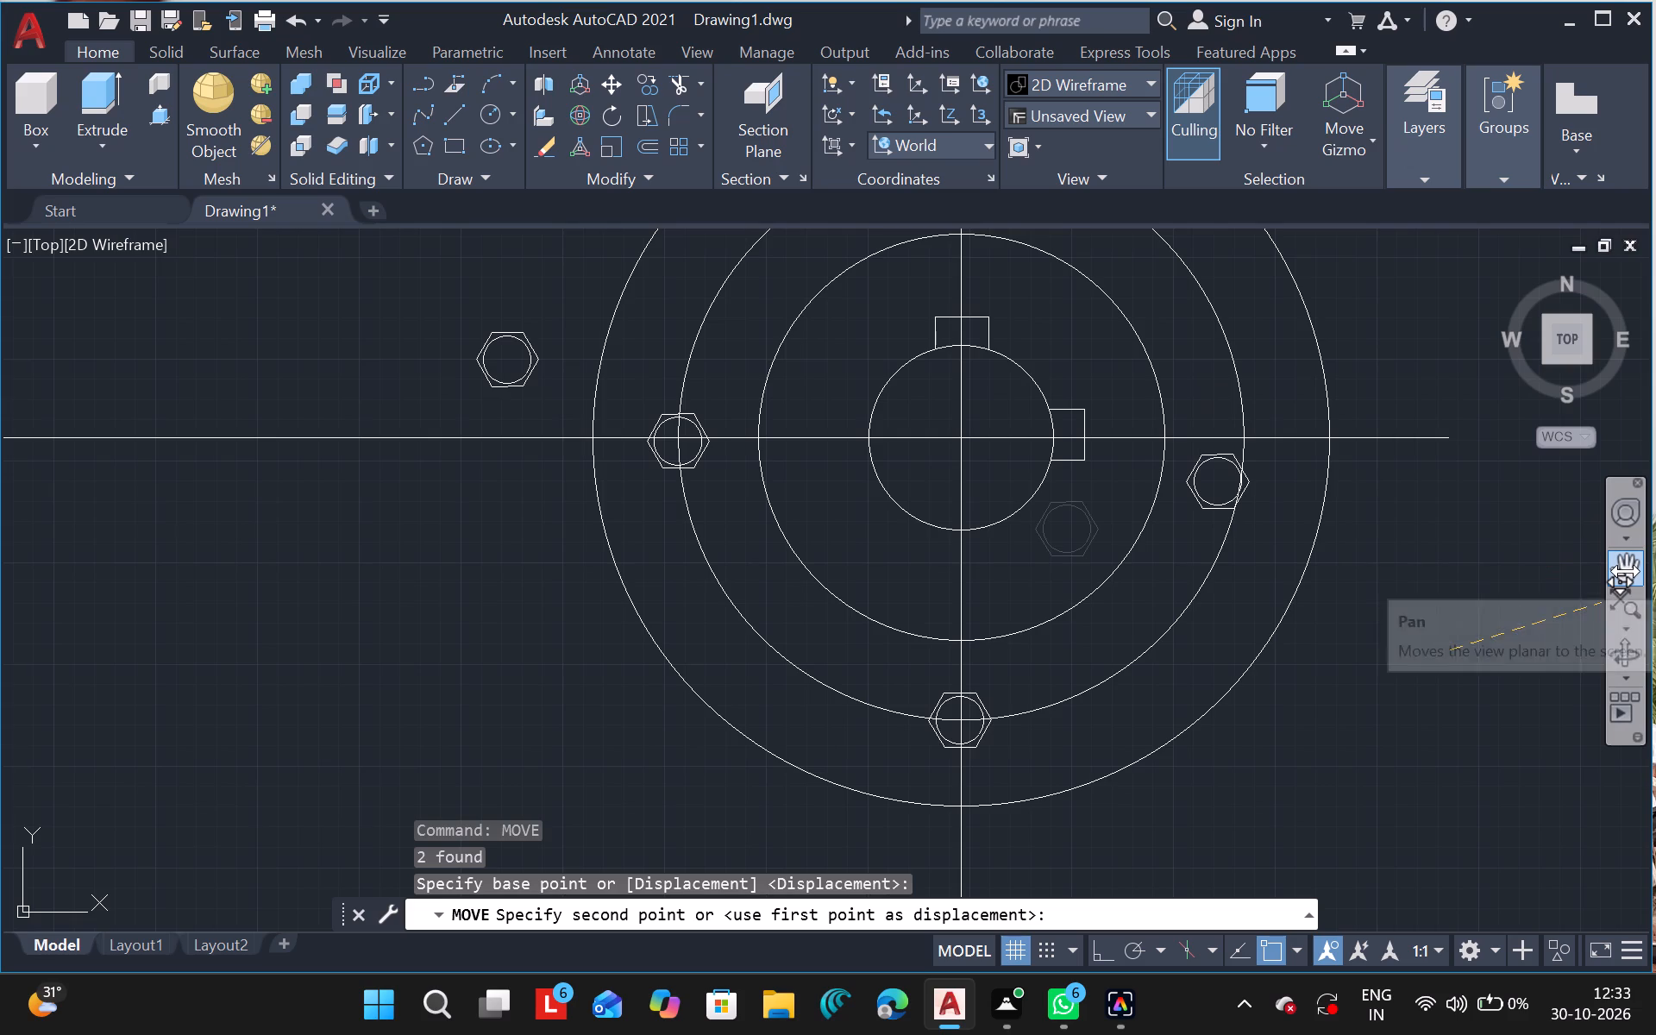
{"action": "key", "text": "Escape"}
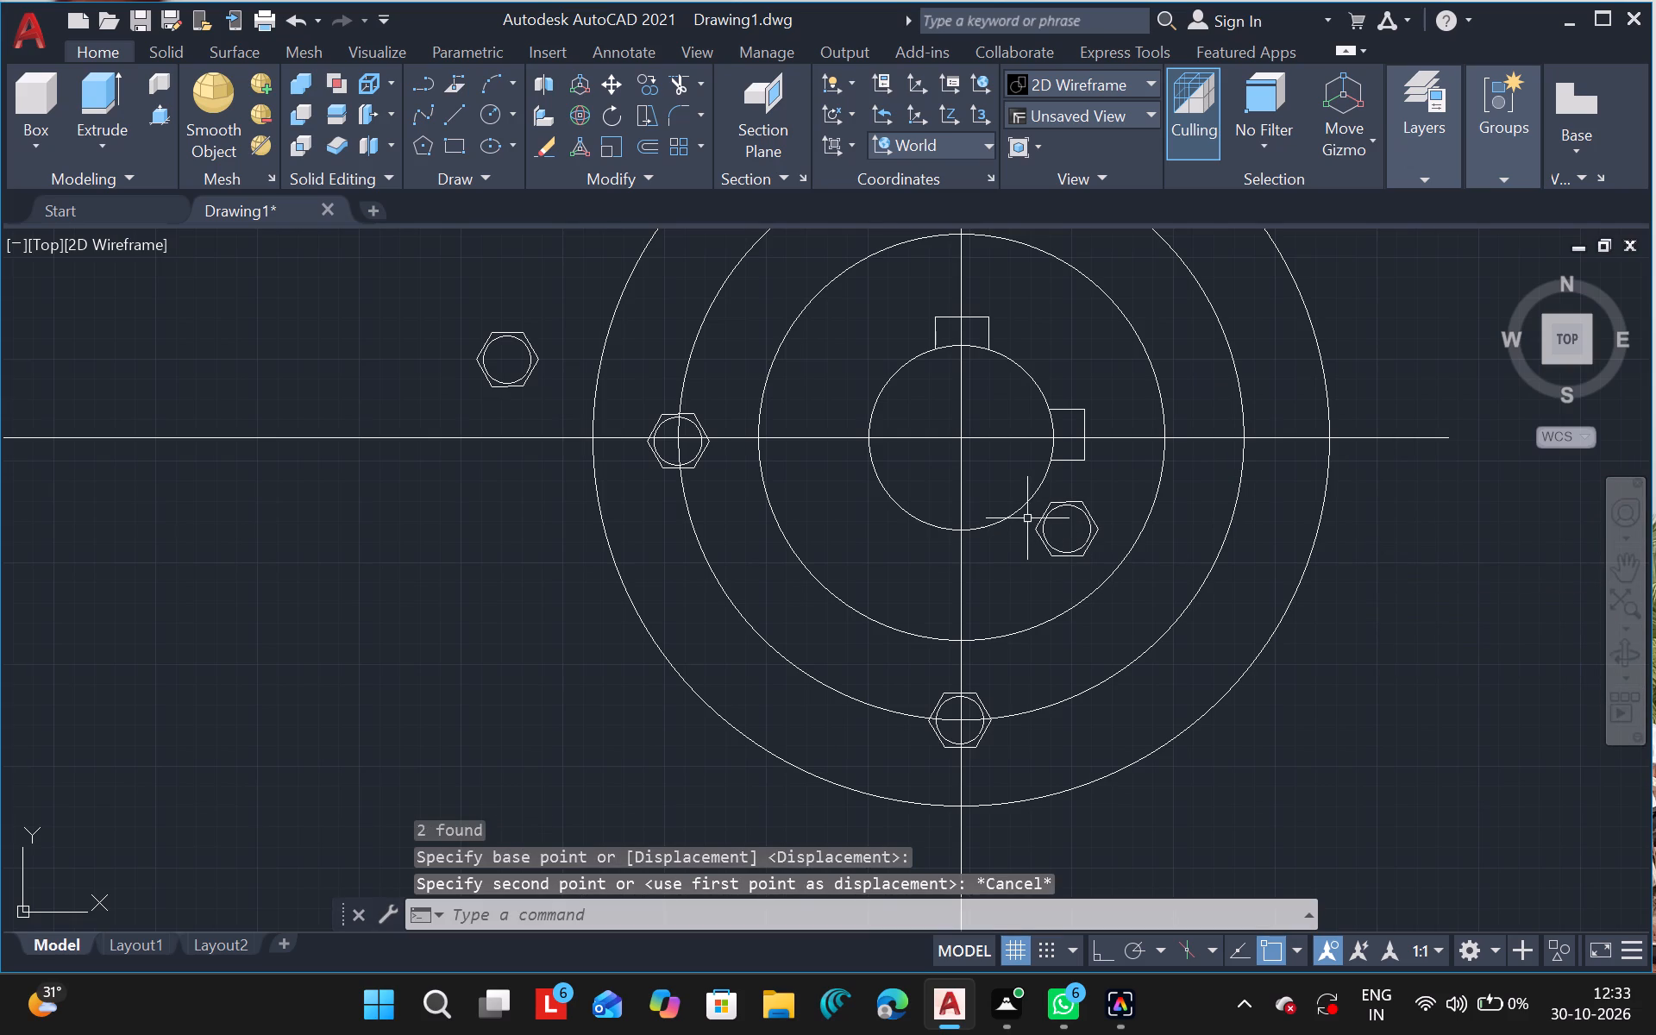
Copy the bolt outline below the right-hand key to just inside the bolt pitch circle, slightly below the horizontal centre line.
{"action": "left_click_drag", "start_coordinate": [1027, 518], "coordinate": [1016, 542]}
{"action": "type", "text": "CO"}
{"action": "left_click", "coordinate": [575, 645]}
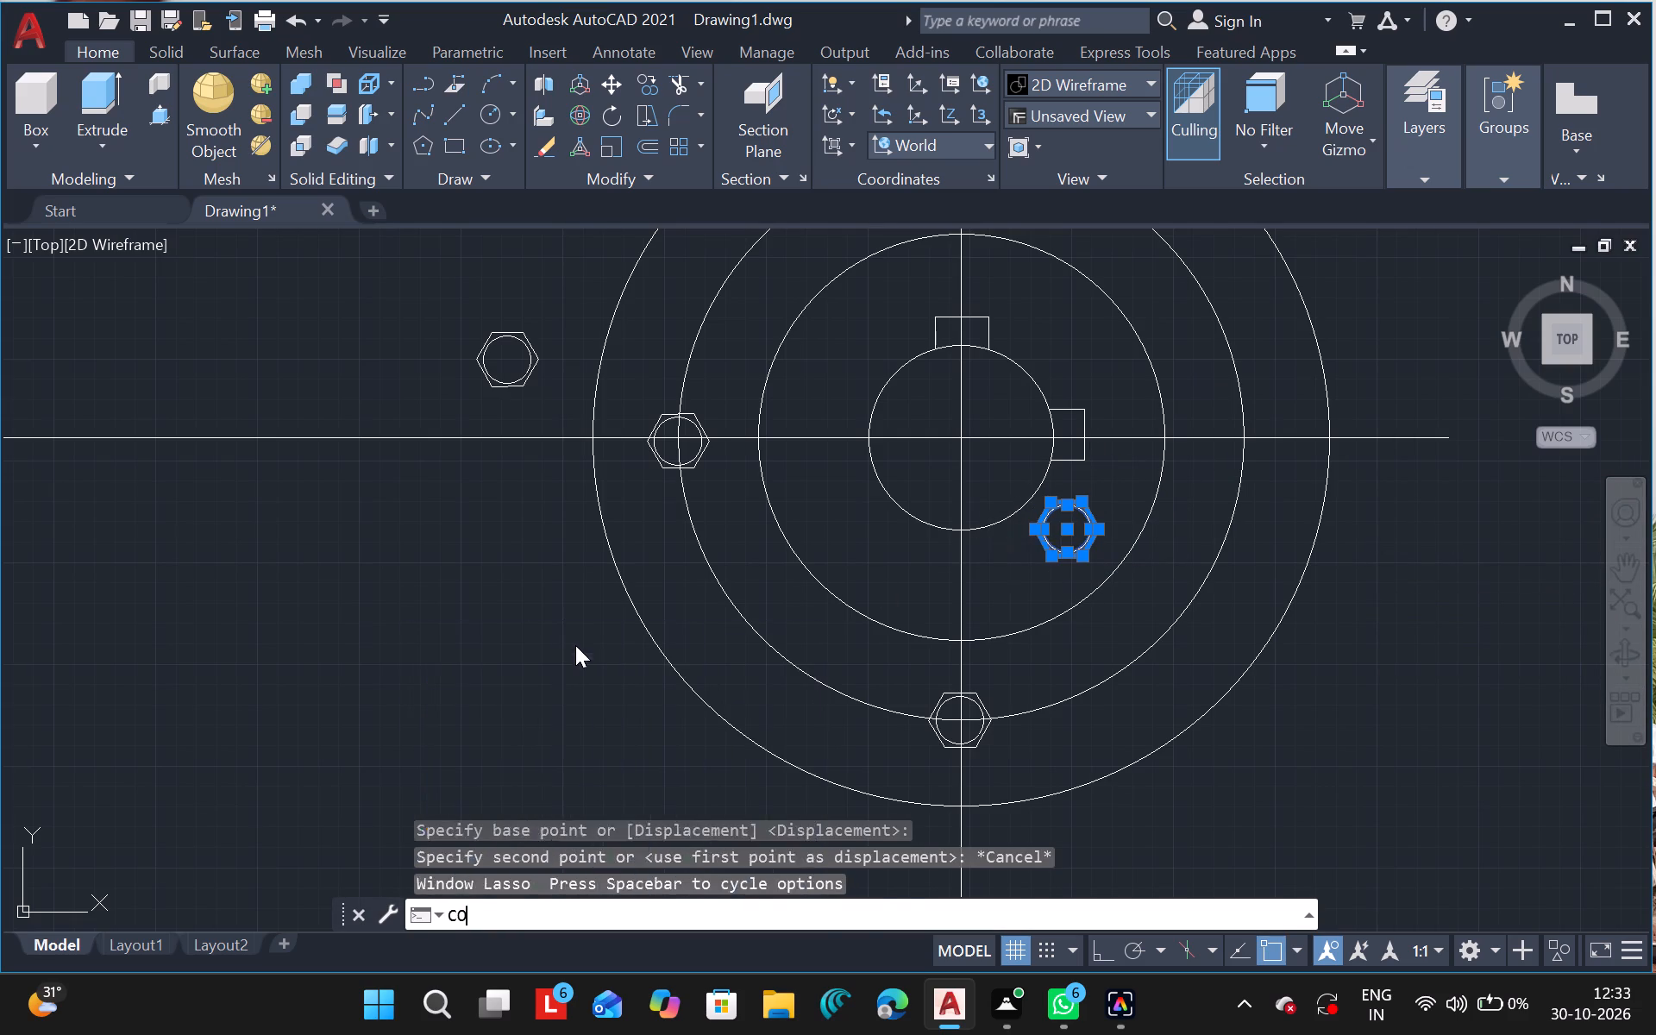
{"action": "left_click", "coordinate": [1470, 693]}
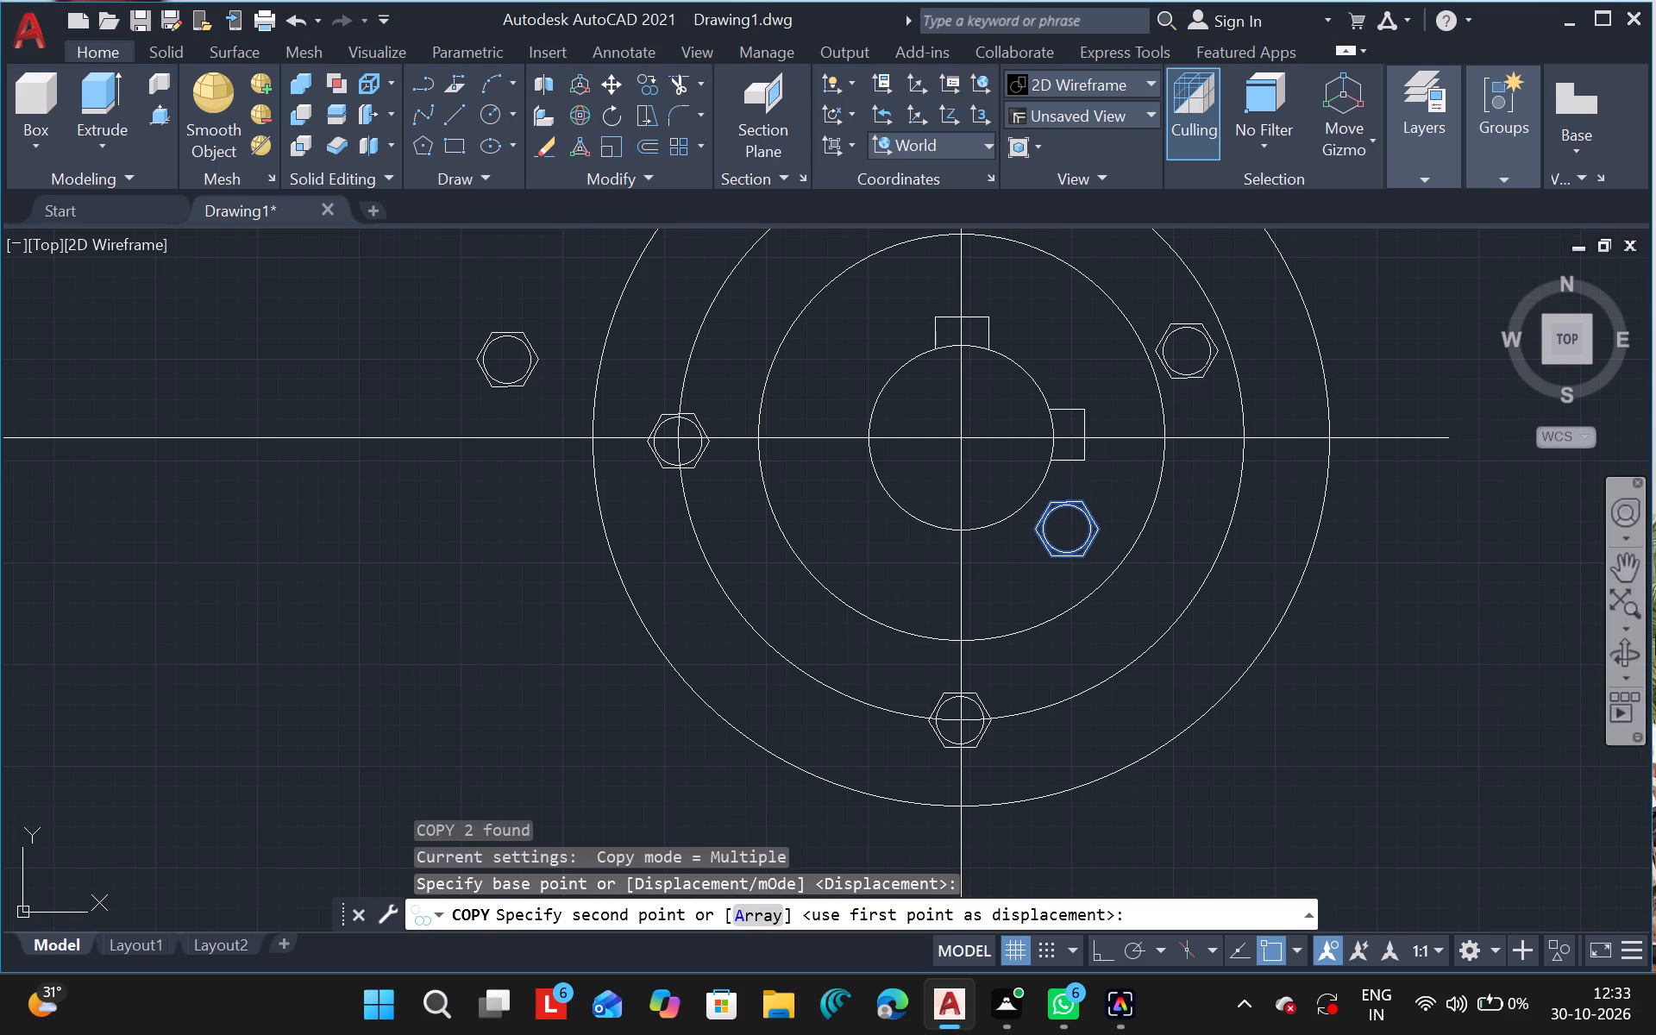
{"action": "left_click", "coordinate": [1617, 614]}
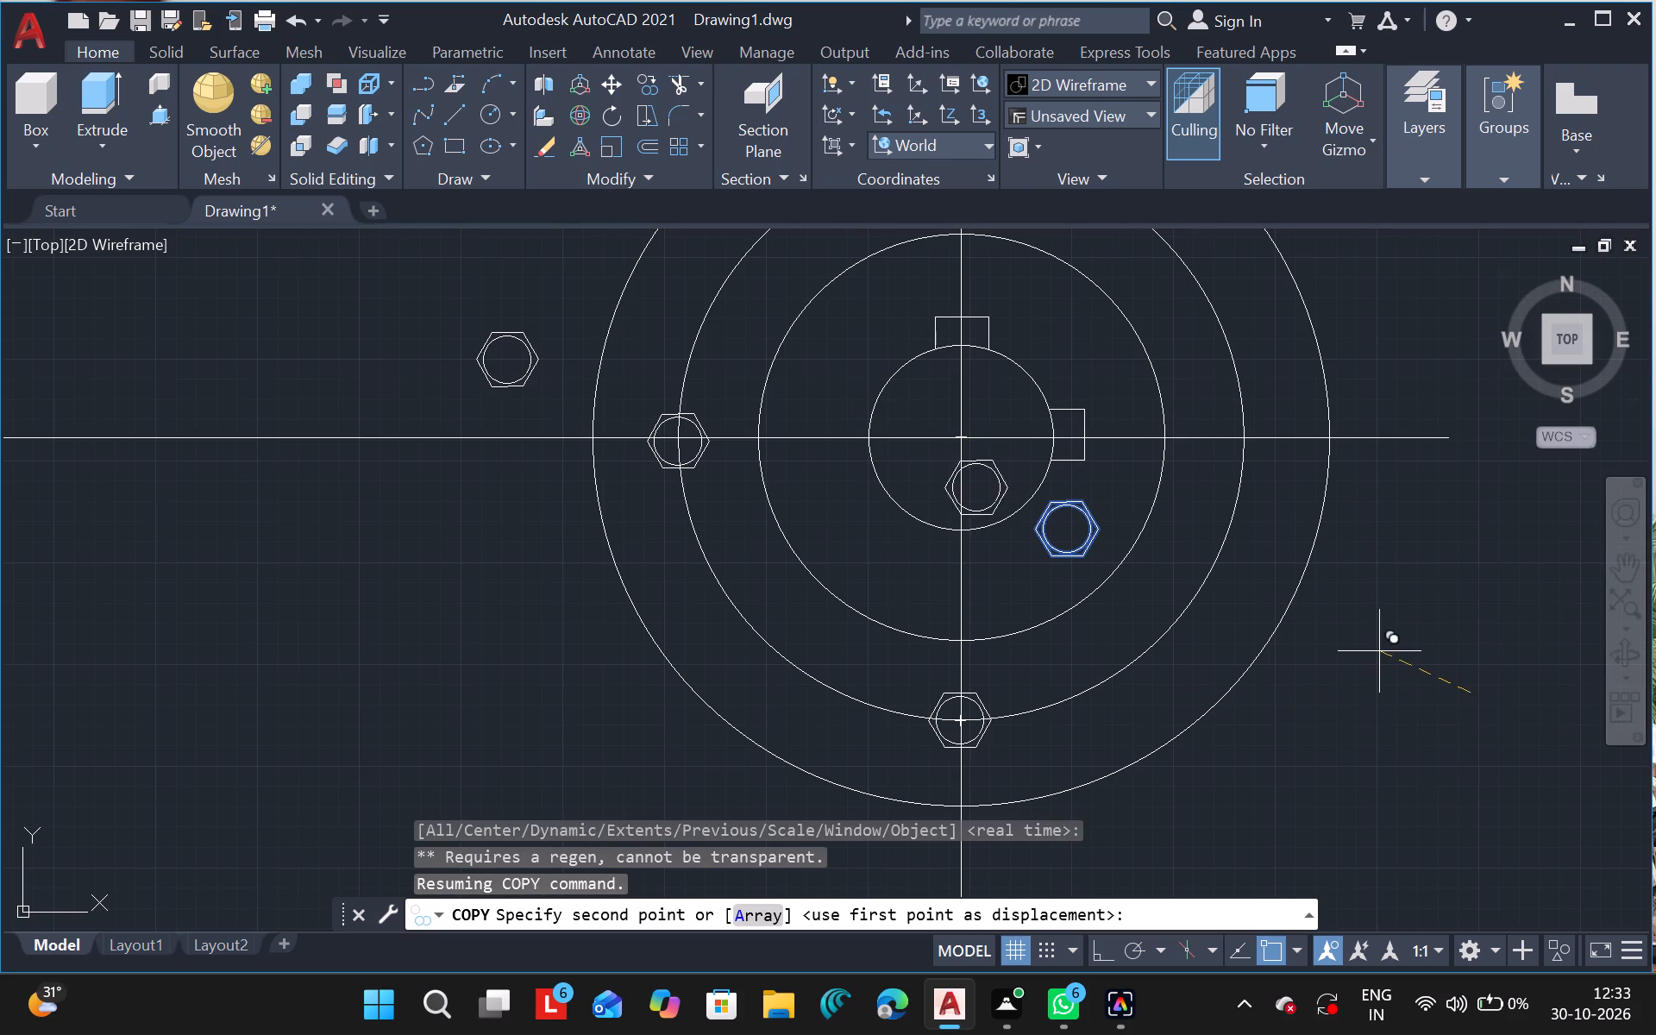
{"action": "left_click", "coordinate": [1584, 659]}
{"action": "key", "text": "Escape"}
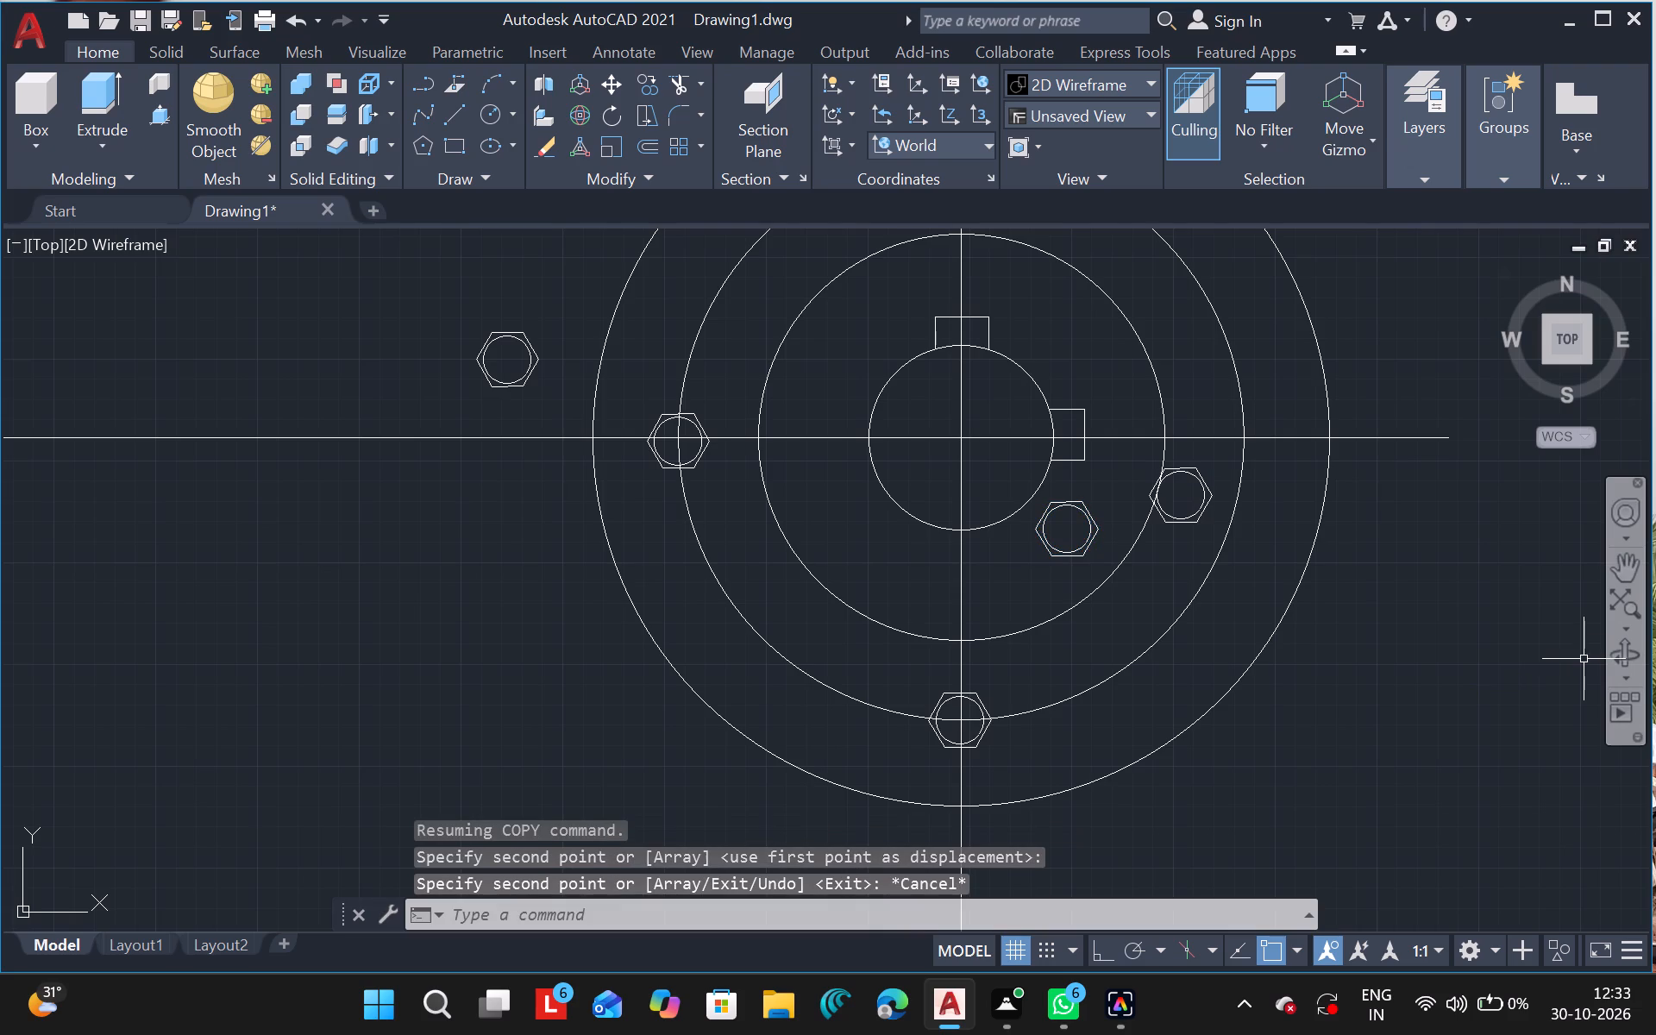
Erase the bolt circle and hexagon below the right-hand key outline, beside the innermost circle.
{"action": "left_click_drag", "start_coordinate": [1023, 528], "coordinate": [1038, 564]}
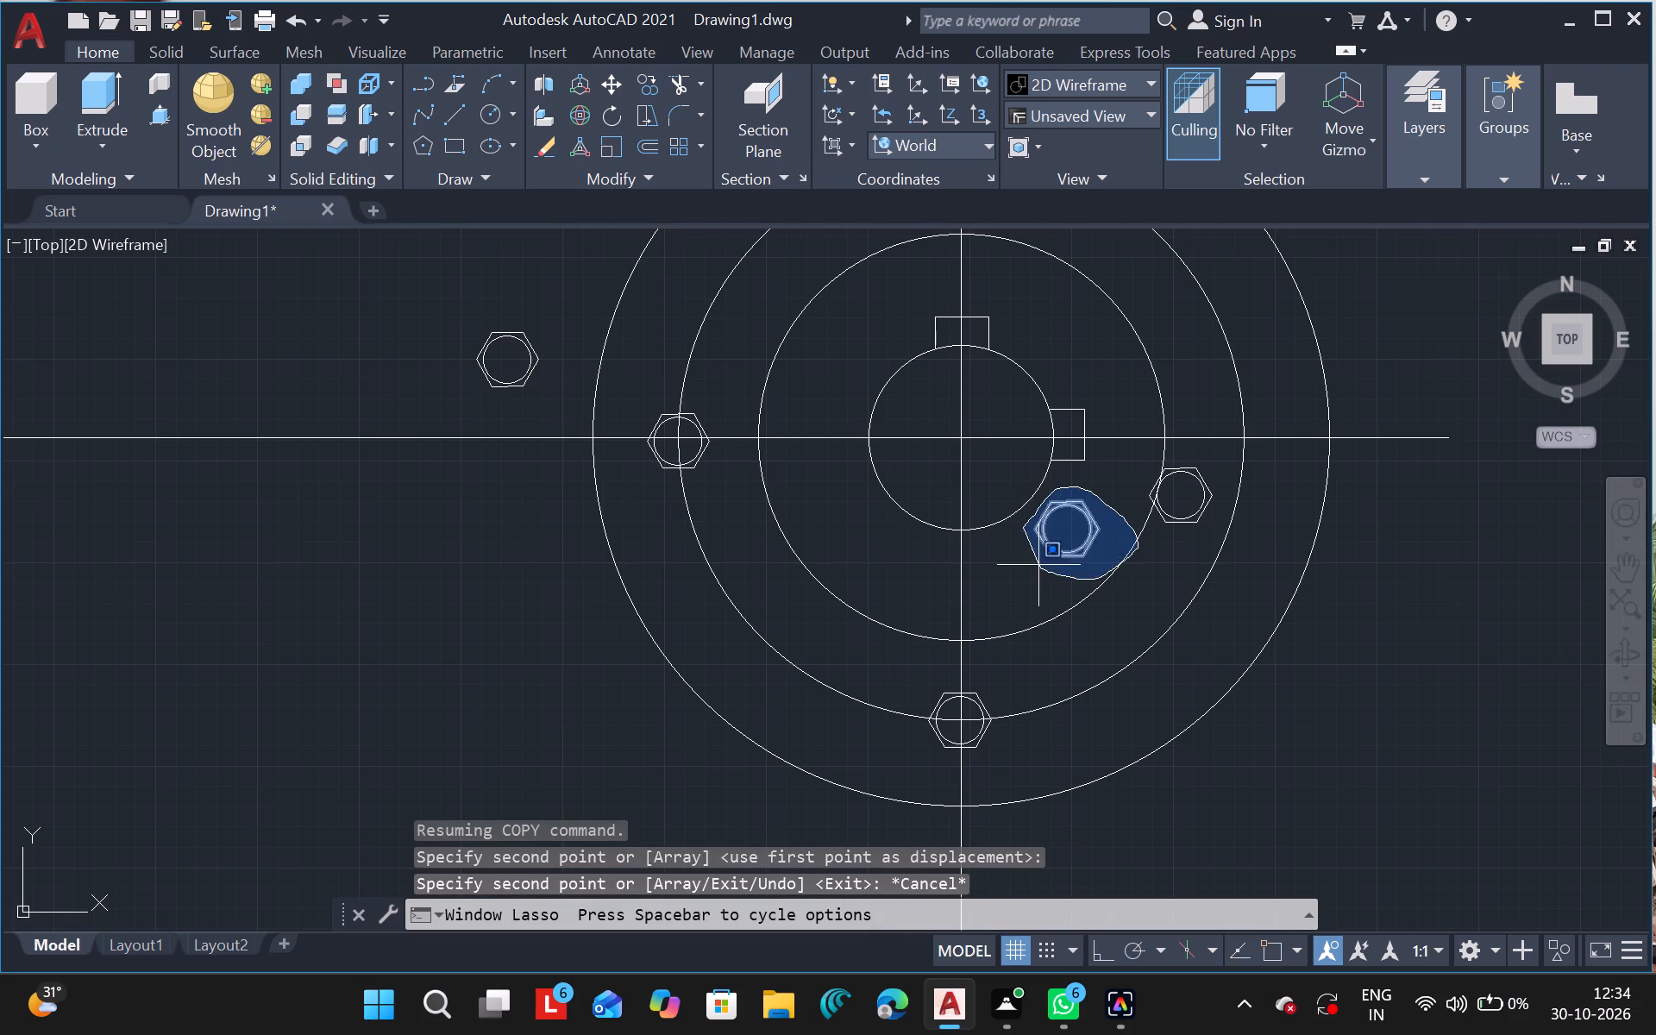
{"action": "left_click_drag", "start_coordinate": [1038, 564], "coordinate": [1036, 557]}
{"action": "key", "text": "Delete"}
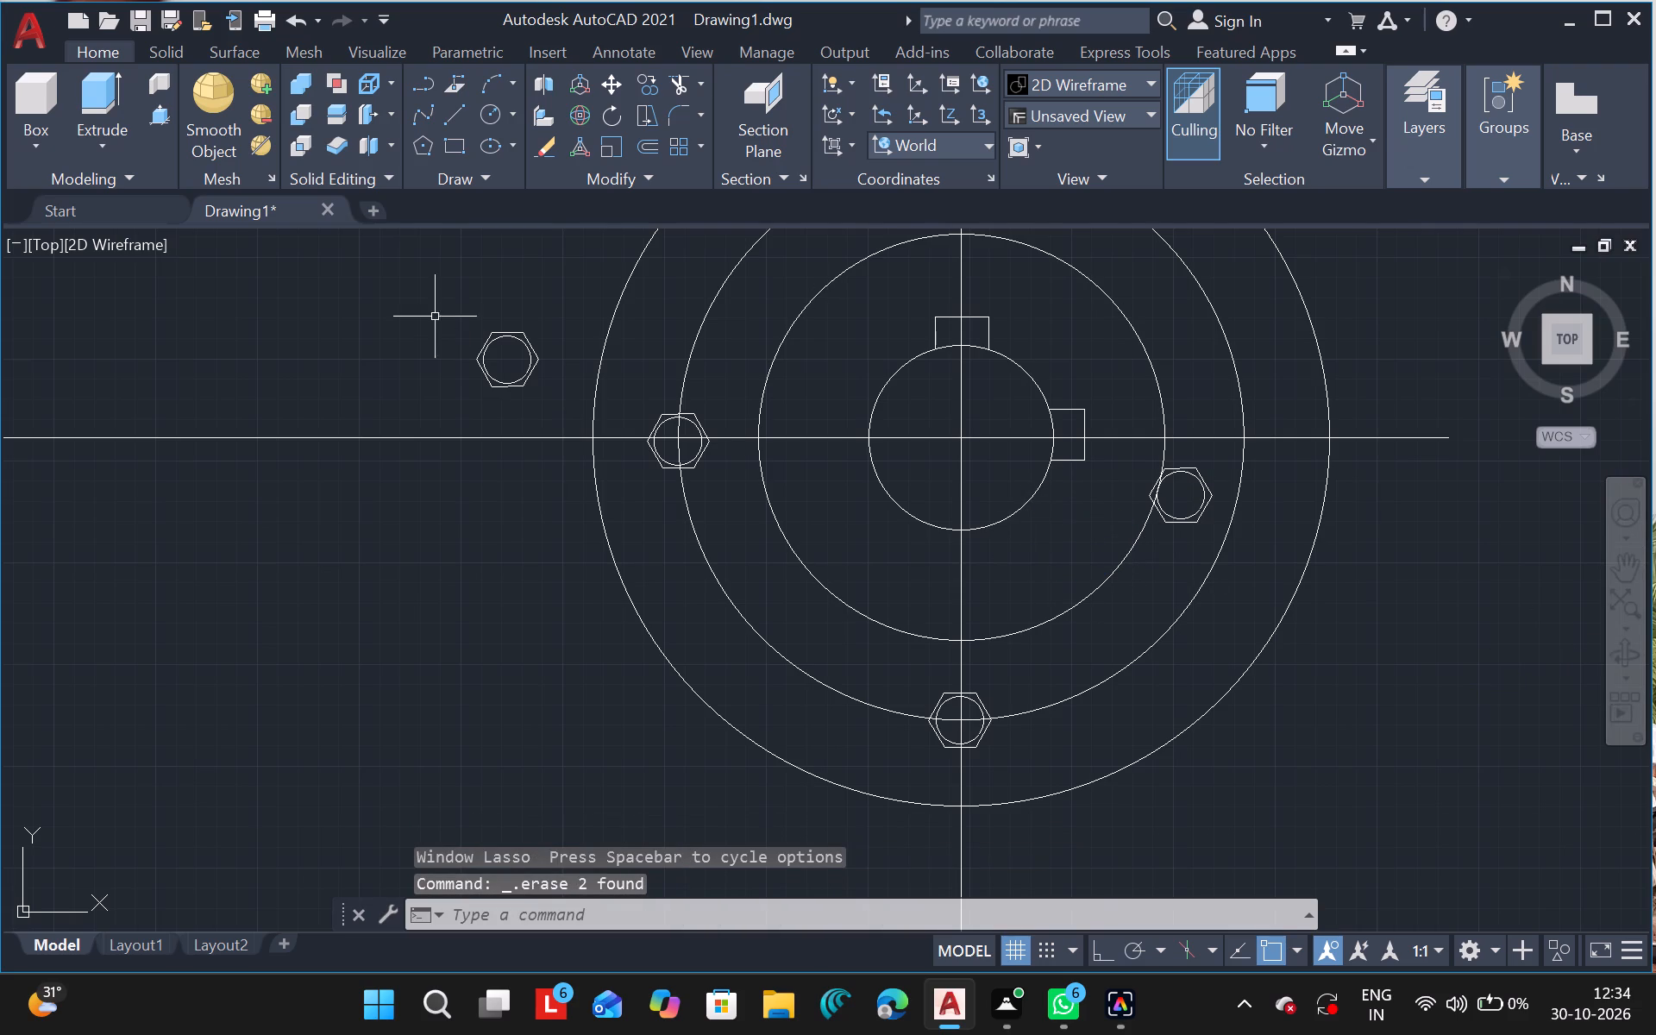
Erase the spare bolt circle and hexagon outside the largest circle, left of the side view.
{"action": "left_click_drag", "start_coordinate": [392, 290], "coordinate": [285, 323]}
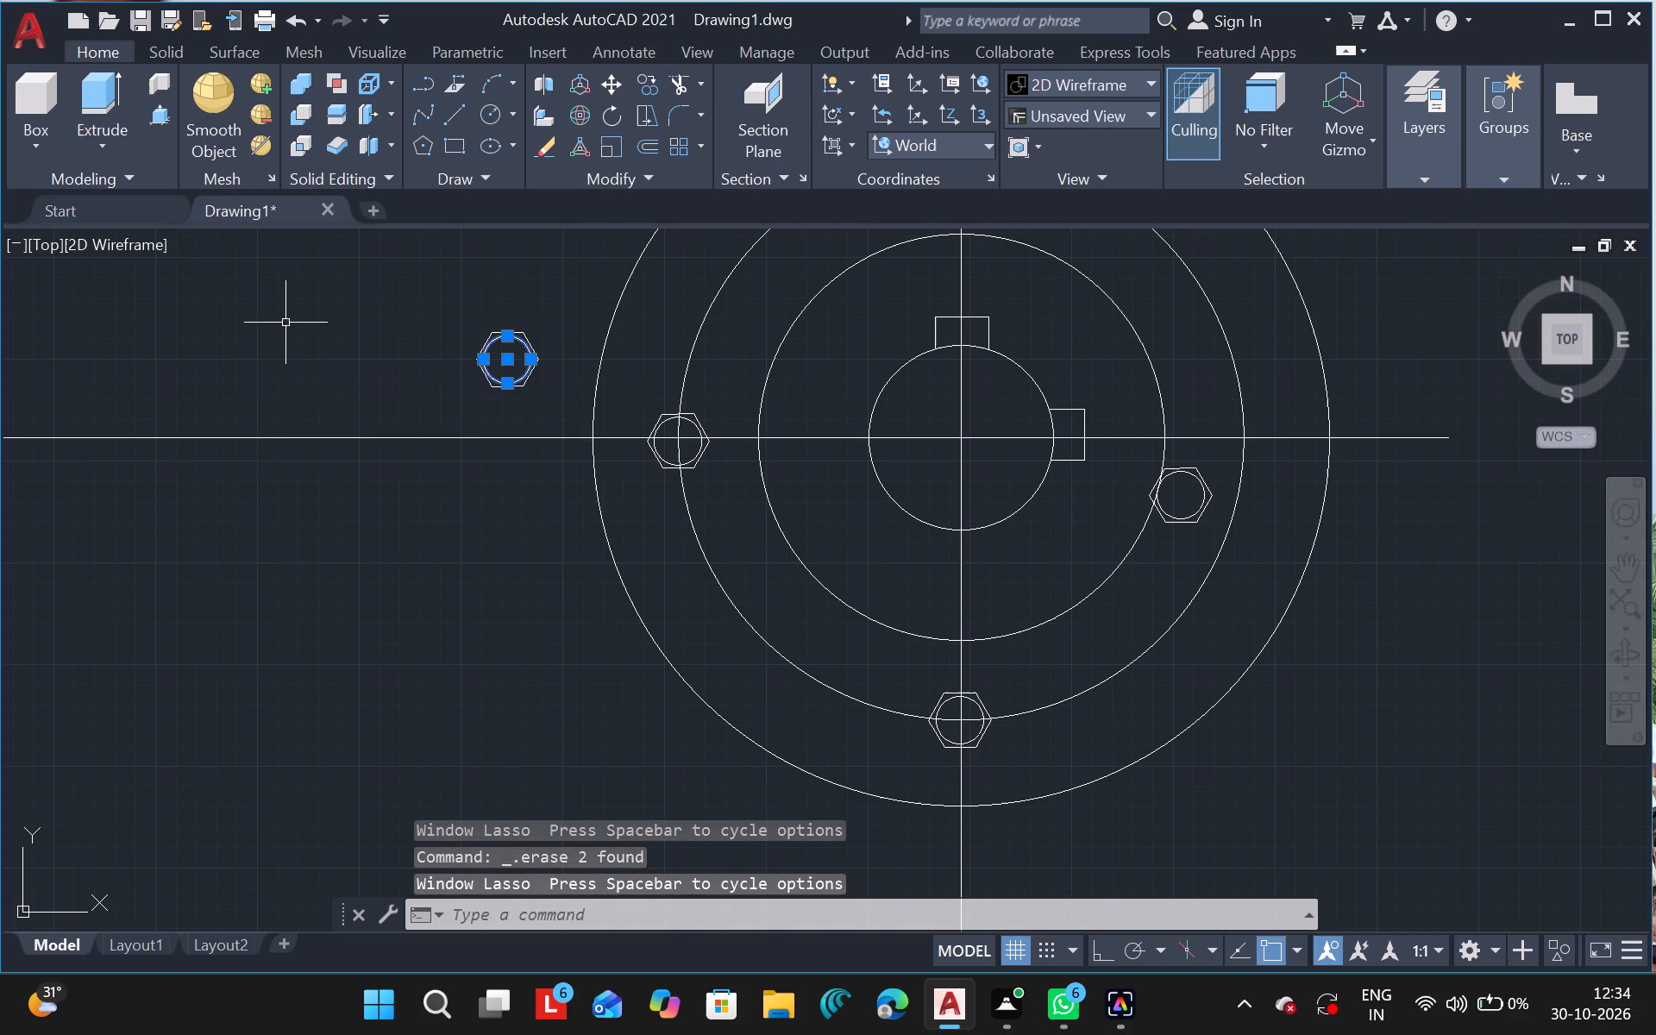
{"action": "left_click_drag", "start_coordinate": [471, 317], "coordinate": [360, 304]}
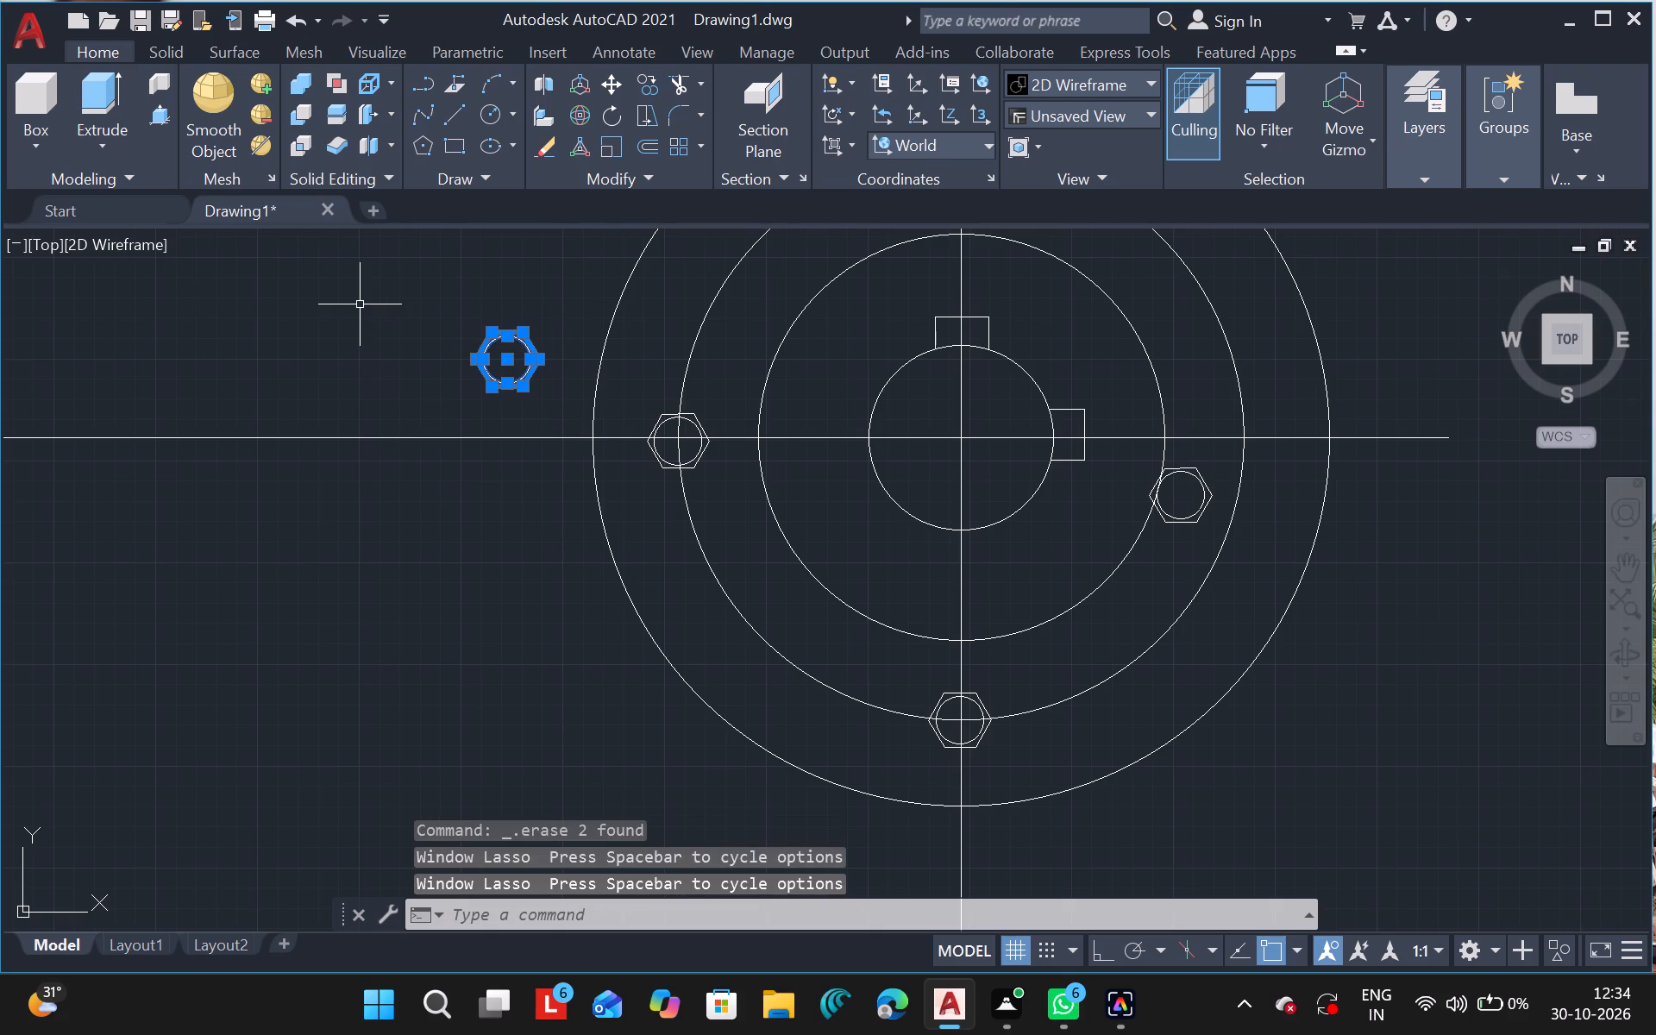
{"action": "key", "text": "Delete"}
{"action": "key", "text": "BackSpace"}
{"action": "key", "text": "Delete"}
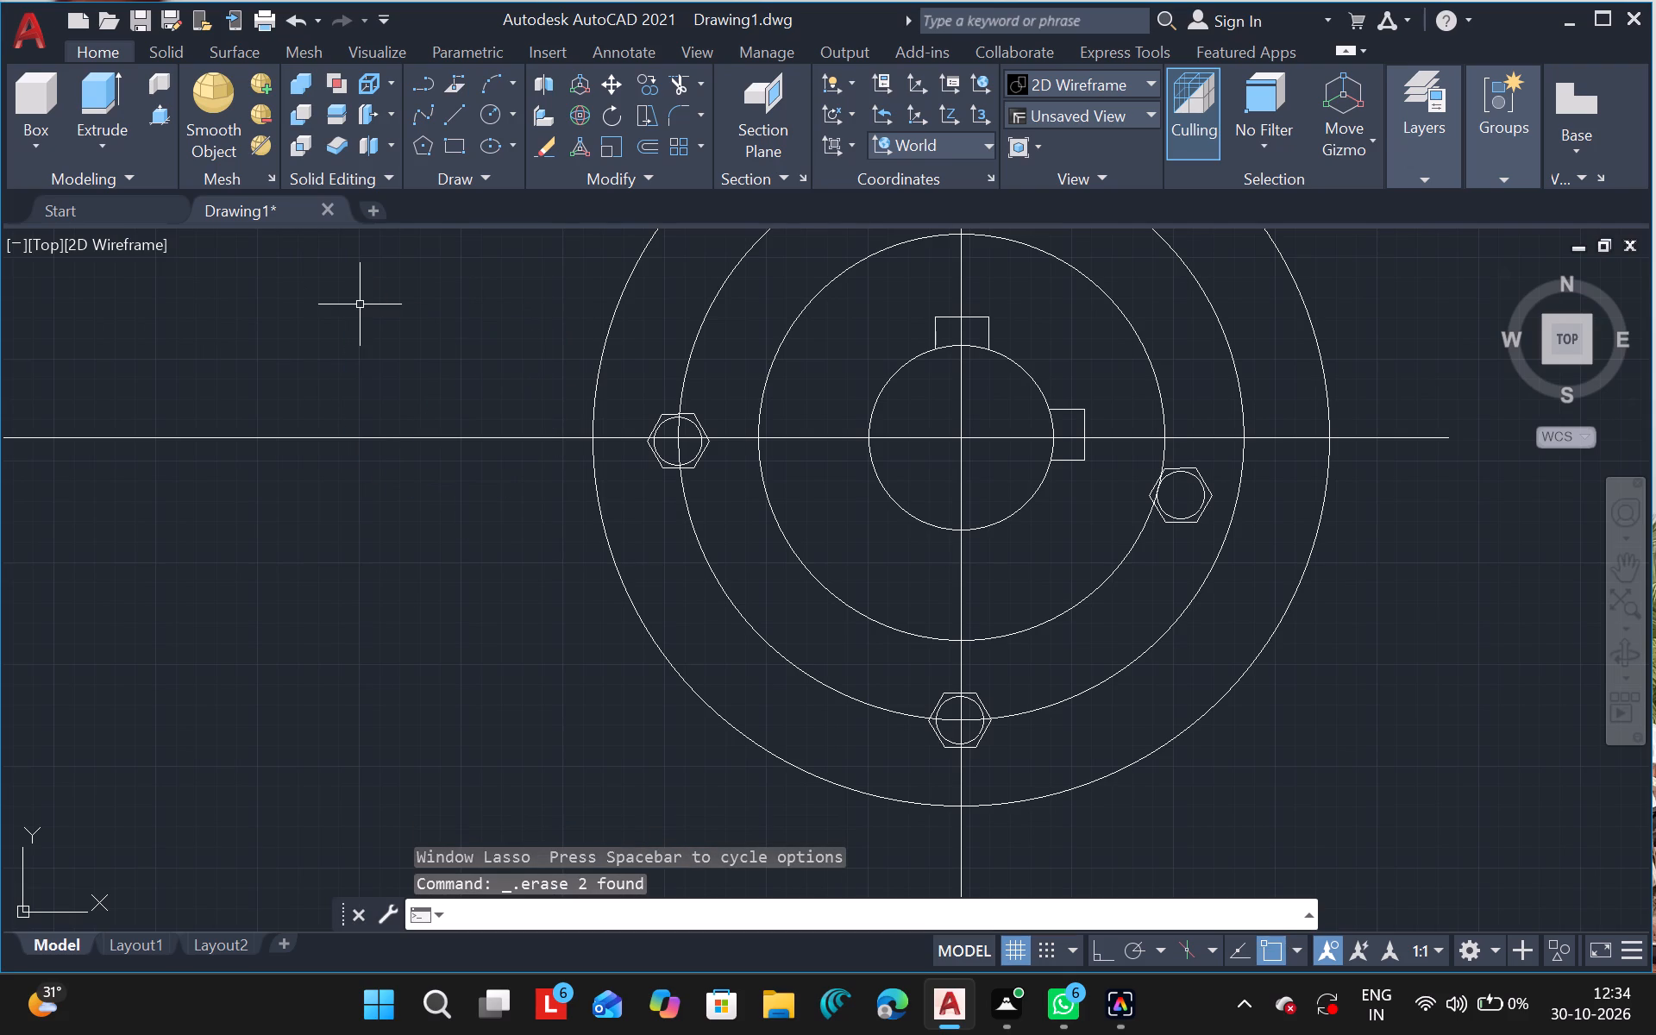
Copy the remaining off-position bolt outline to the right-hand crossing of the bolt pitch circle and the horizontal centre line.
{"action": "left_click_drag", "start_coordinate": [1140, 481], "coordinate": [1214, 473]}
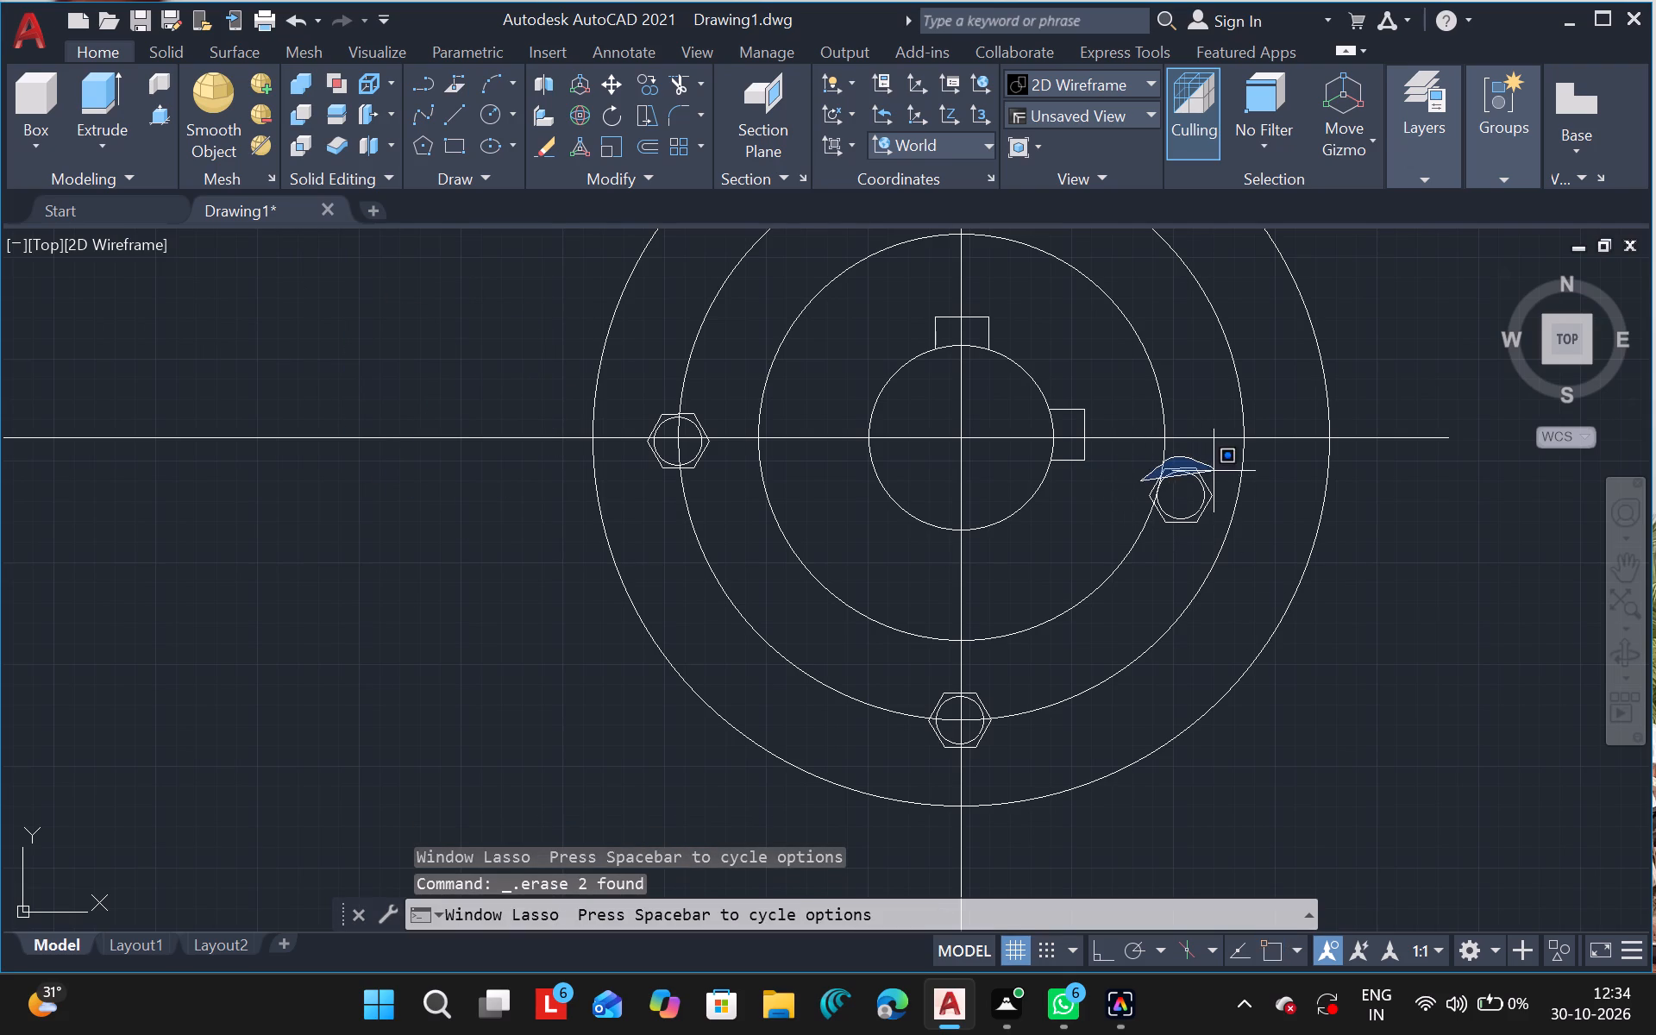
{"action": "left_click_drag", "start_coordinate": [1214, 473], "coordinate": [1111, 522]}
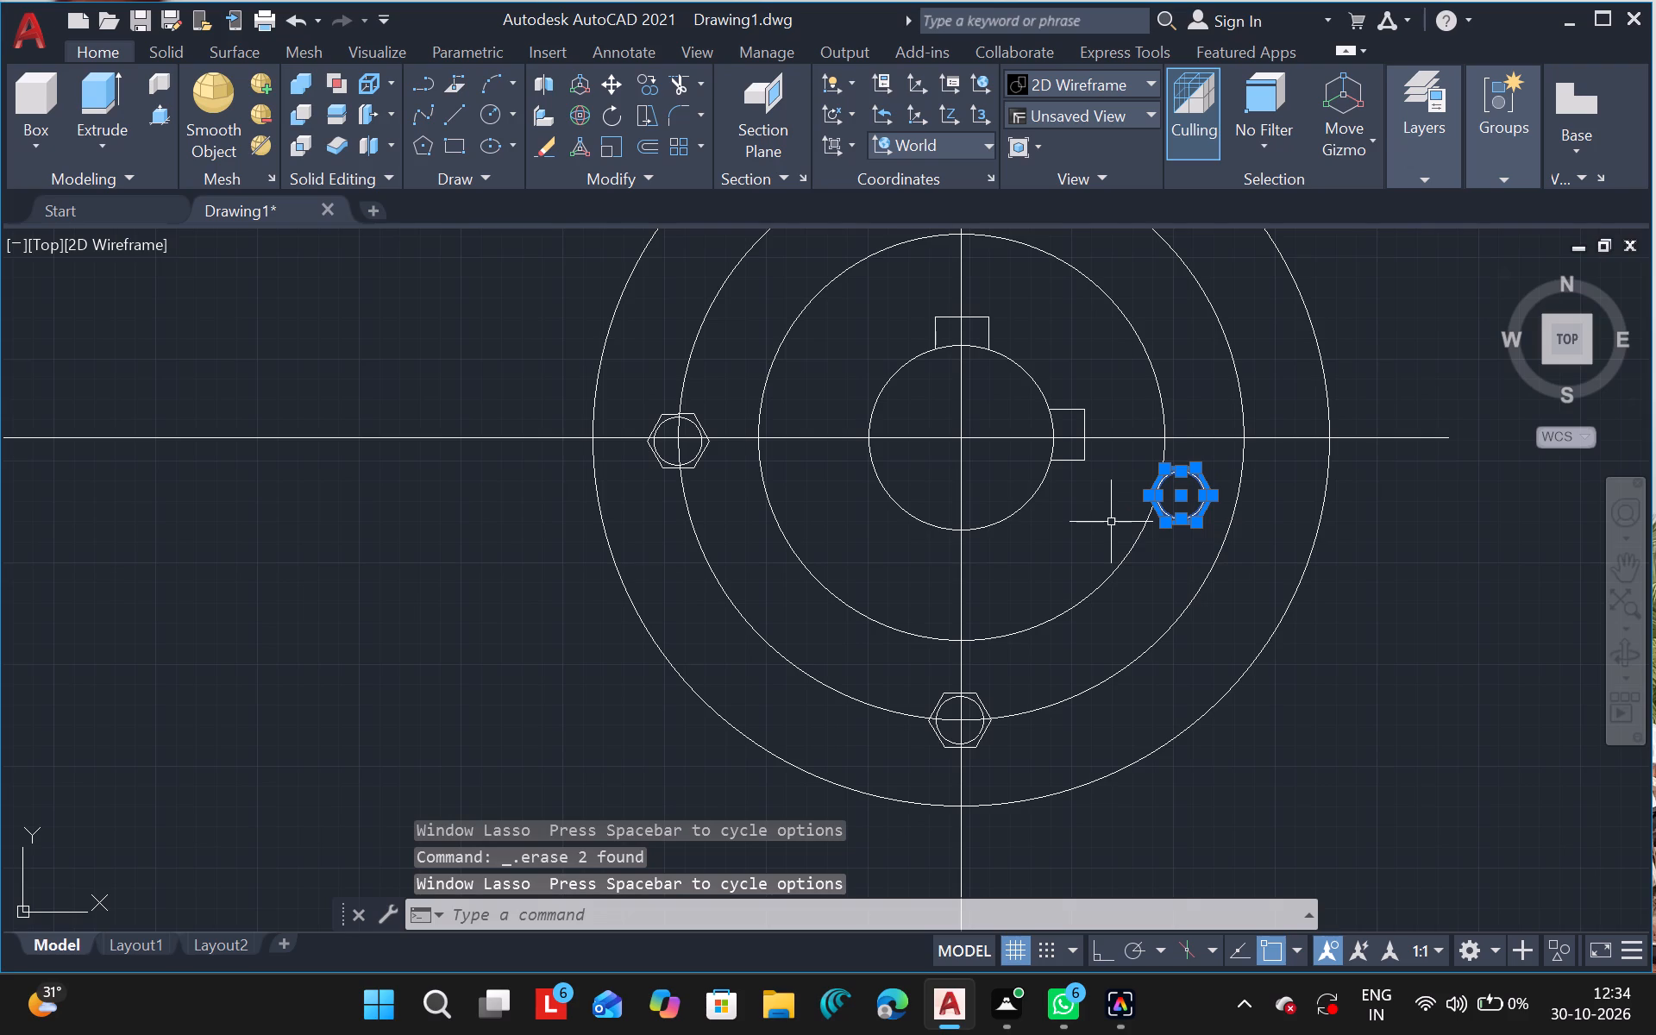
{"action": "key", "text": "c"}
{"action": "key", "text": "o"}
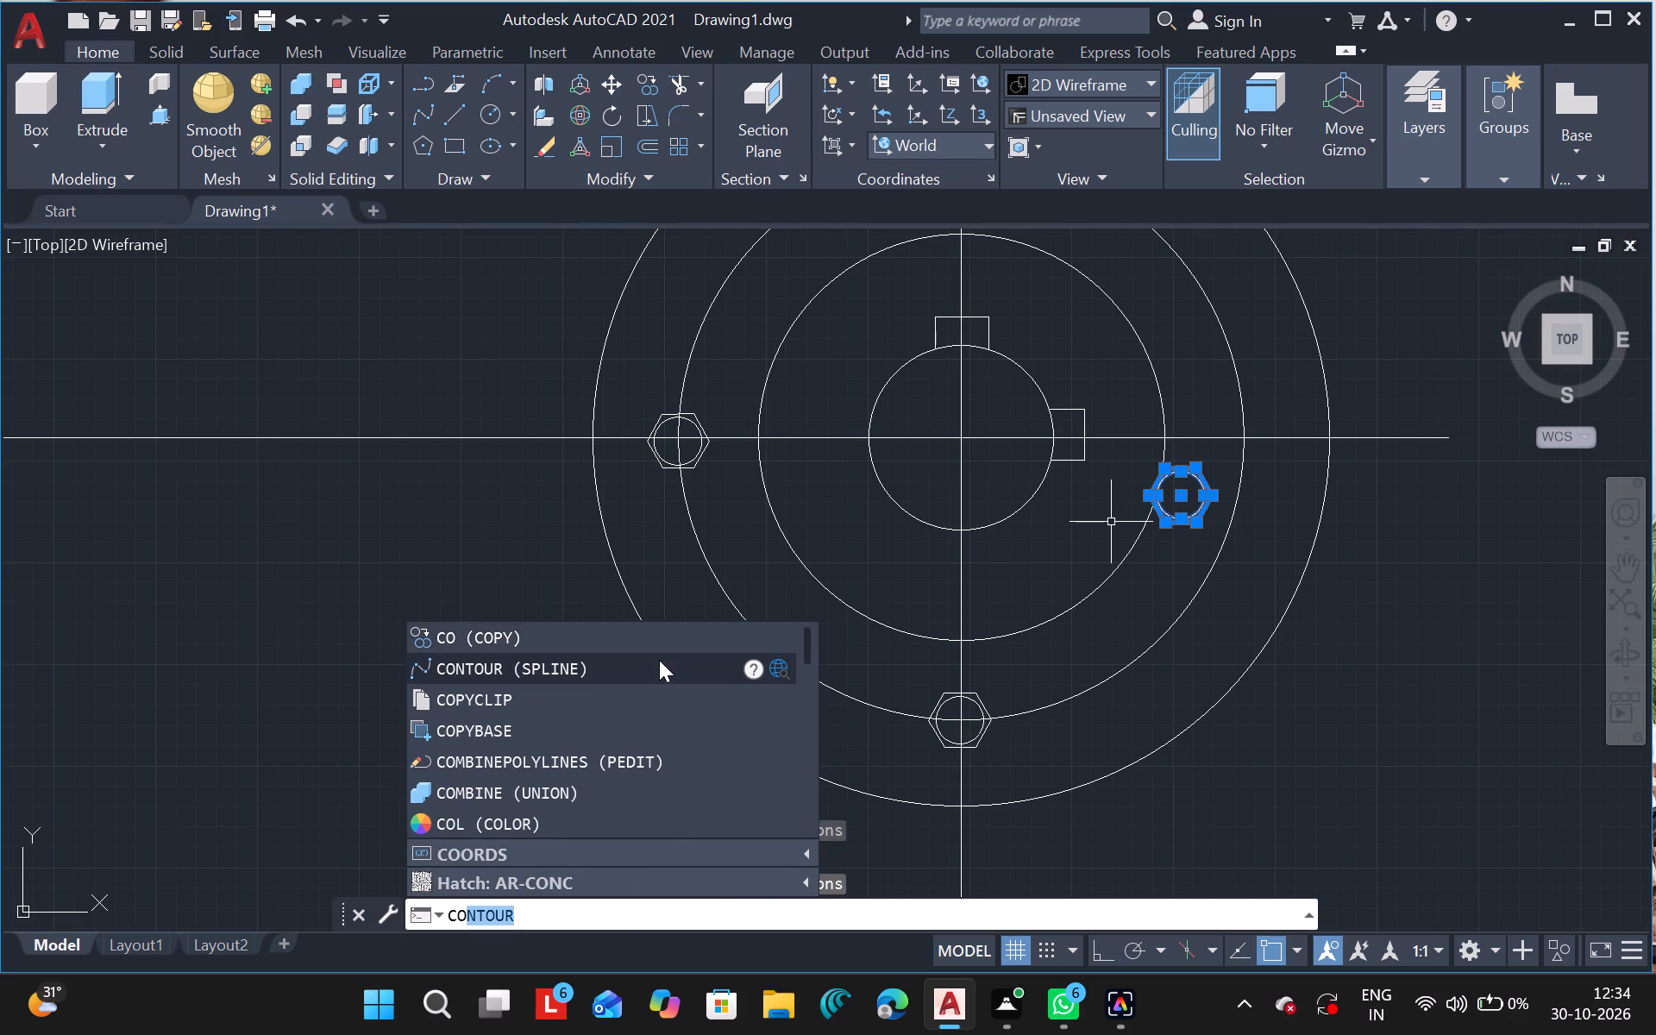
{"action": "left_click", "coordinate": [657, 643]}
{"action": "left_click_drag", "start_coordinate": [801, 635], "coordinate": [963, 543]}
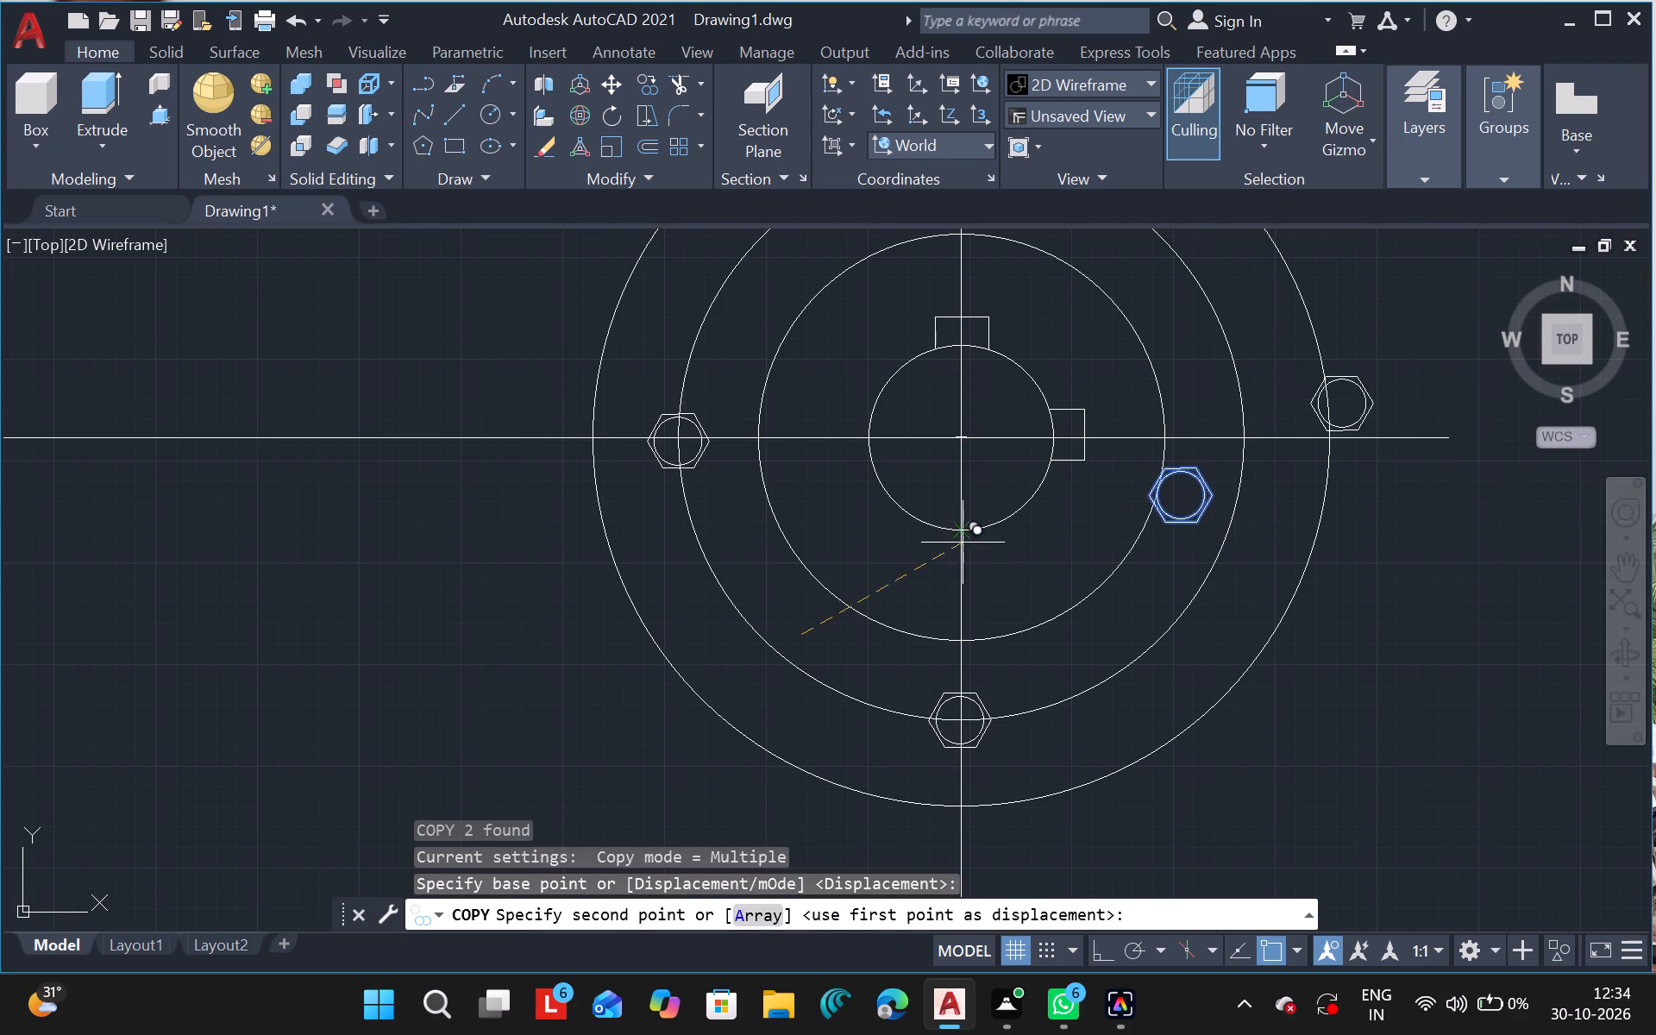
{"action": "left_click_drag", "start_coordinate": [963, 543], "coordinate": [865, 581]}
{"action": "left_click", "coordinate": [865, 581]}
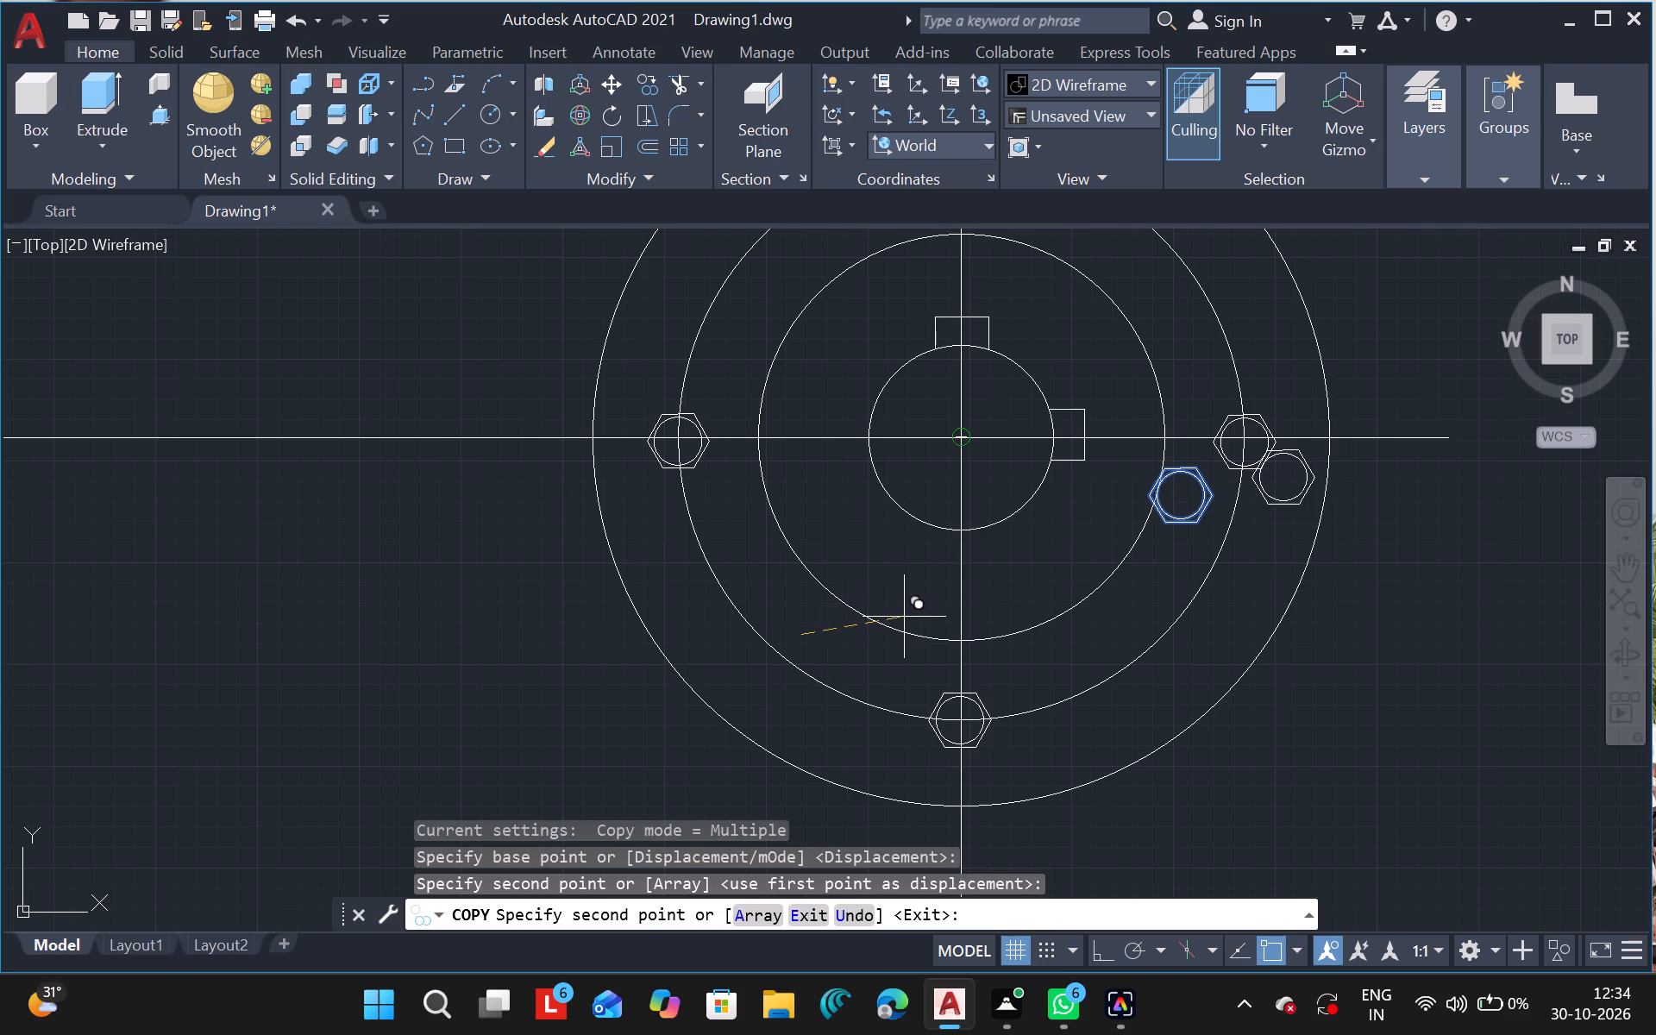
{"action": "key", "text": "Escape"}
Erase the leftover bolt circle and hexagon just inside the pitch circle, below the horizontal centre line on the right.
{"action": "left_click_drag", "start_coordinate": [1099, 496], "coordinate": [1210, 452]}
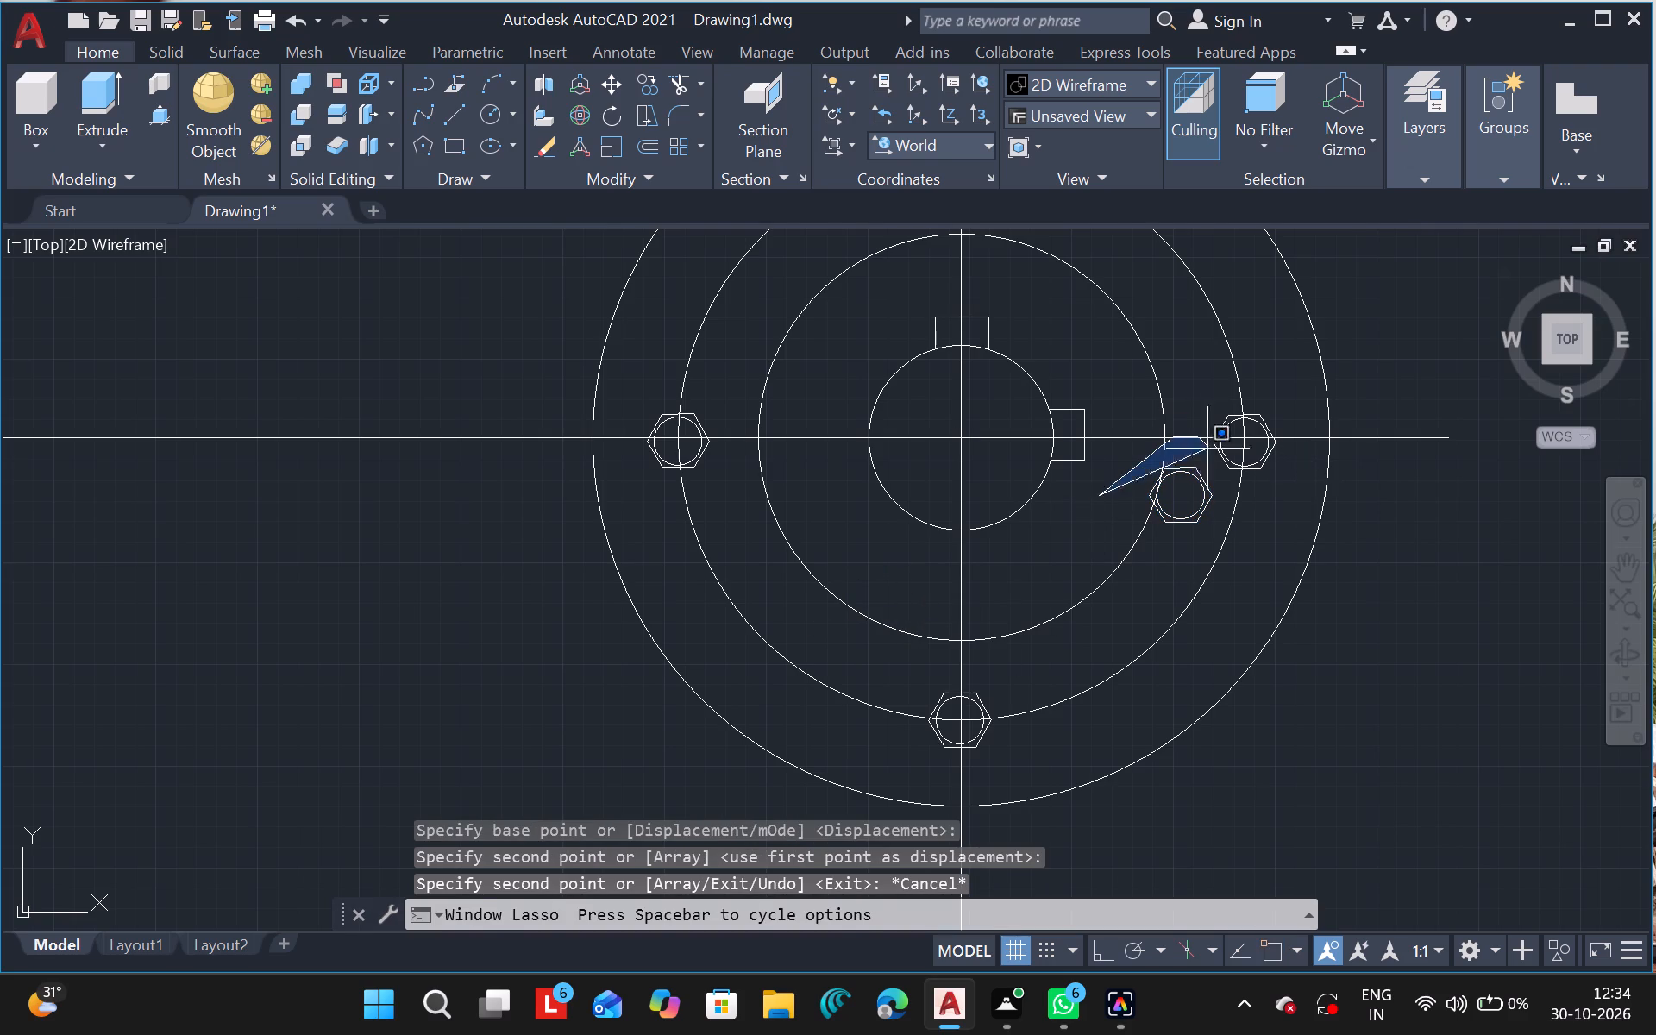
{"action": "left_click_drag", "start_coordinate": [1210, 452], "coordinate": [1119, 555]}
{"action": "key", "text": "Delete"}
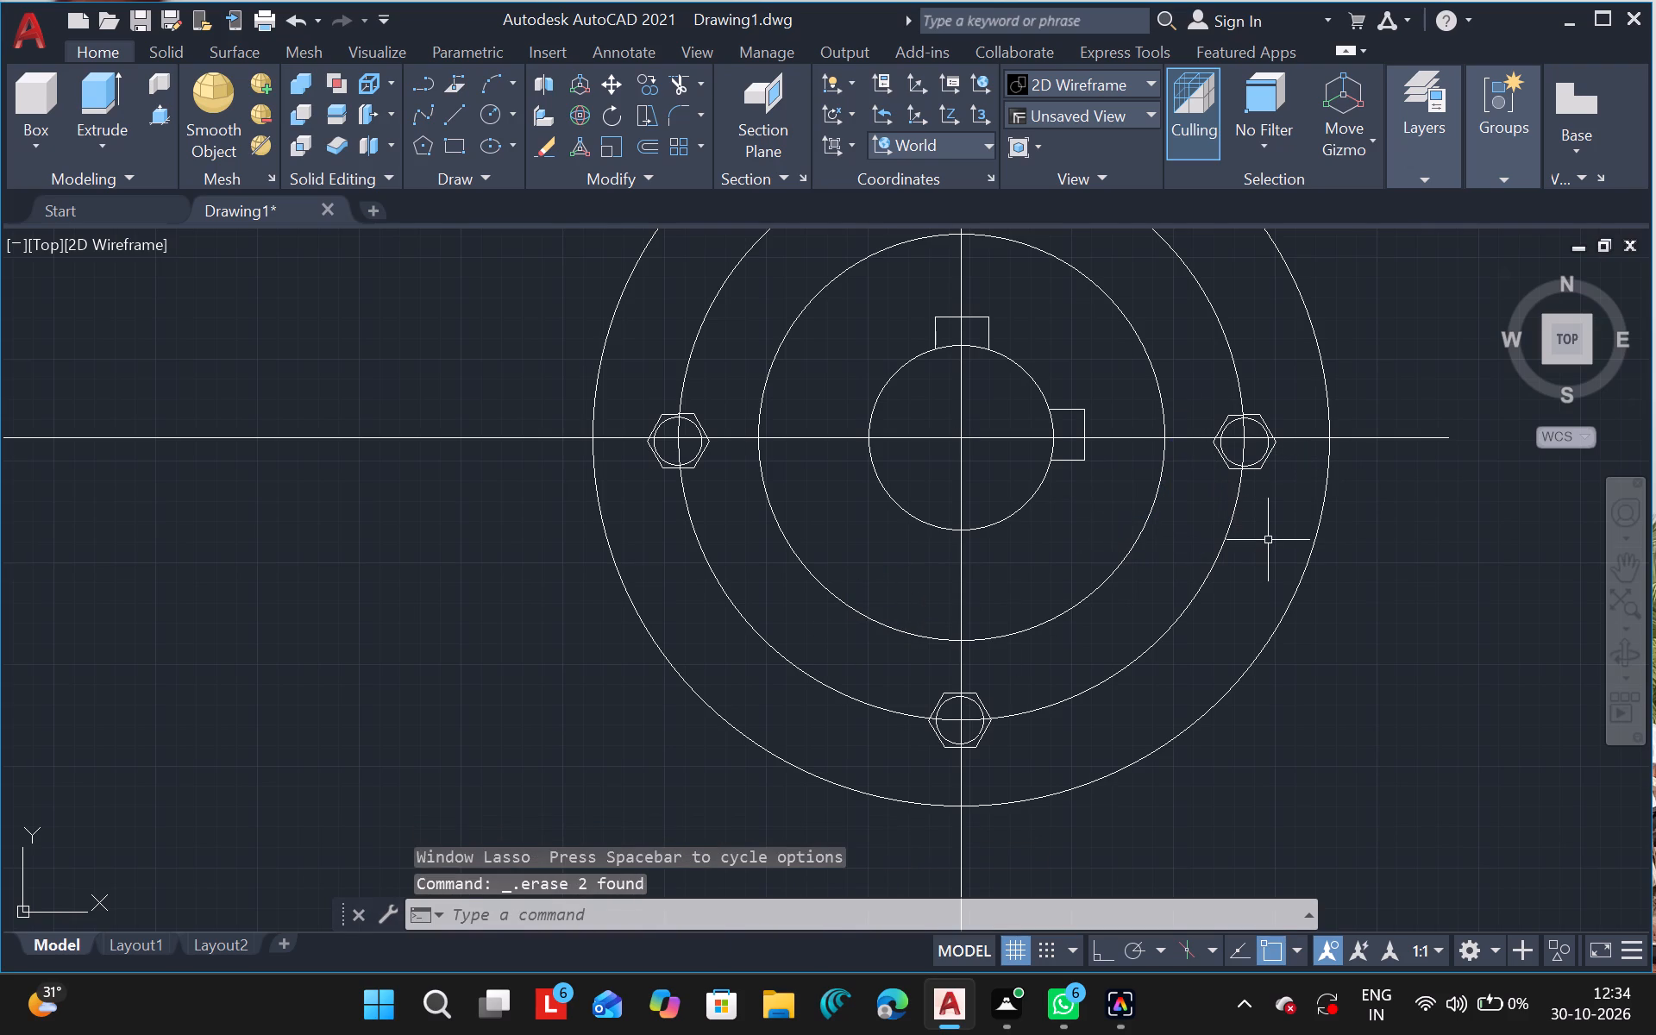
{"action": "scroll", "coordinate": [1268, 540], "scroll_direction": "down", "scroll_amount": 1, "text": "ctrl"}
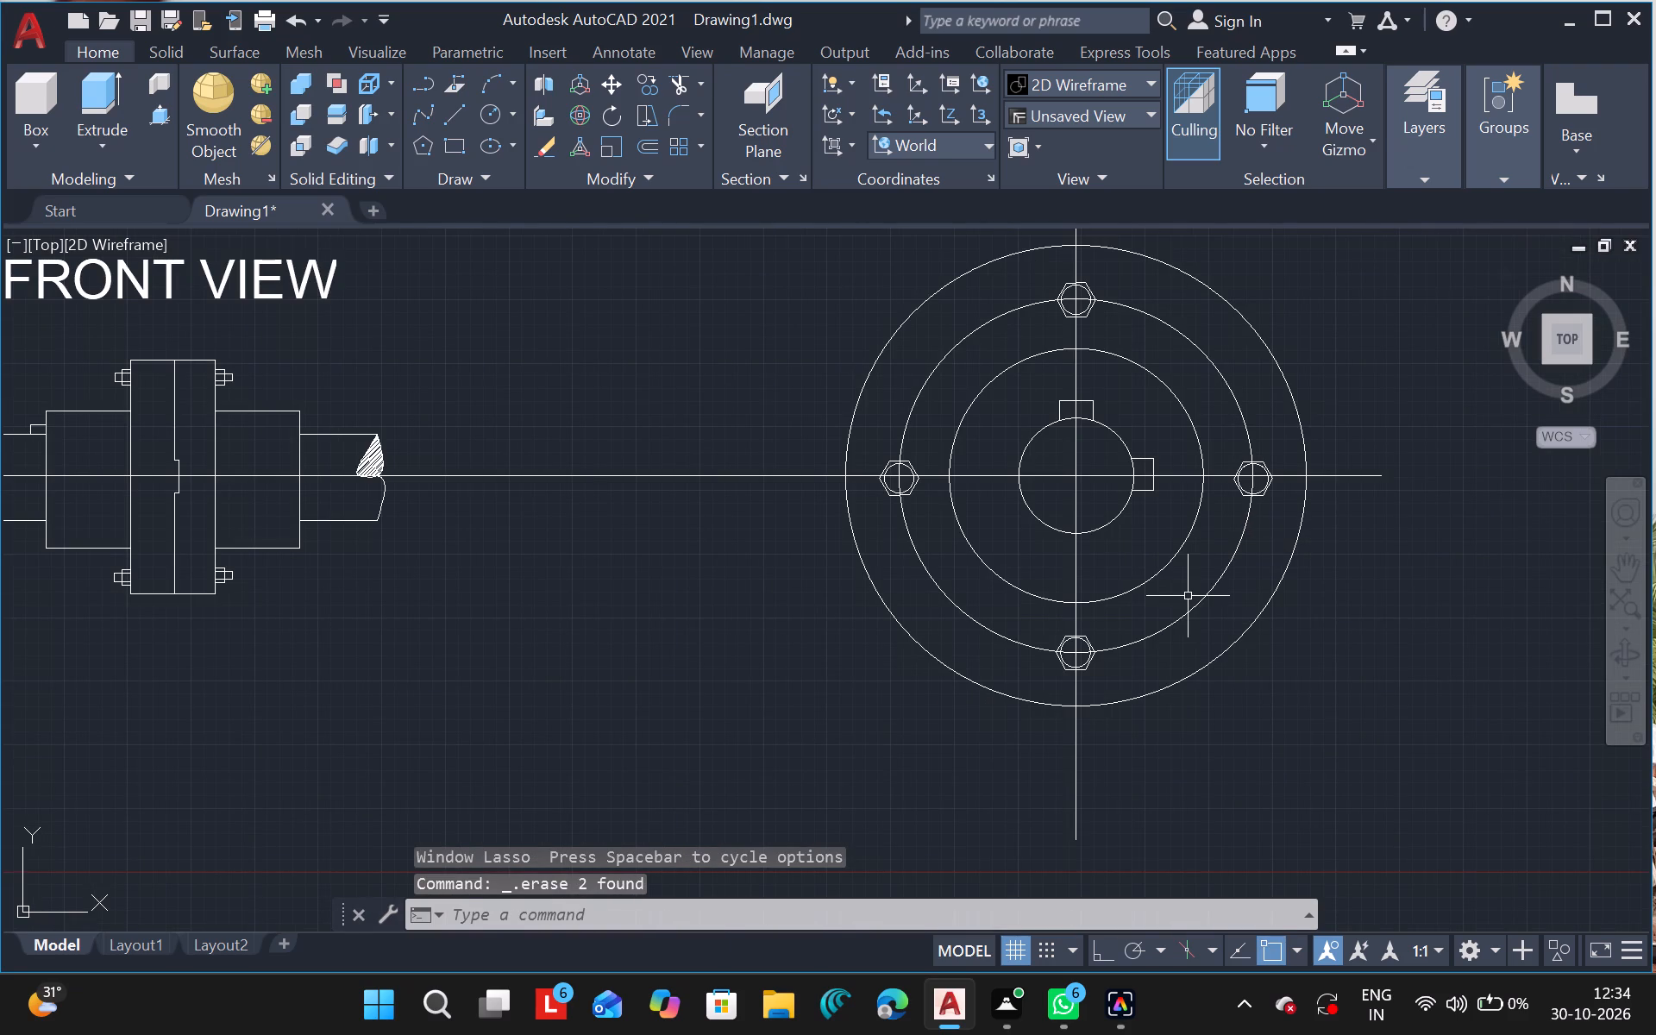
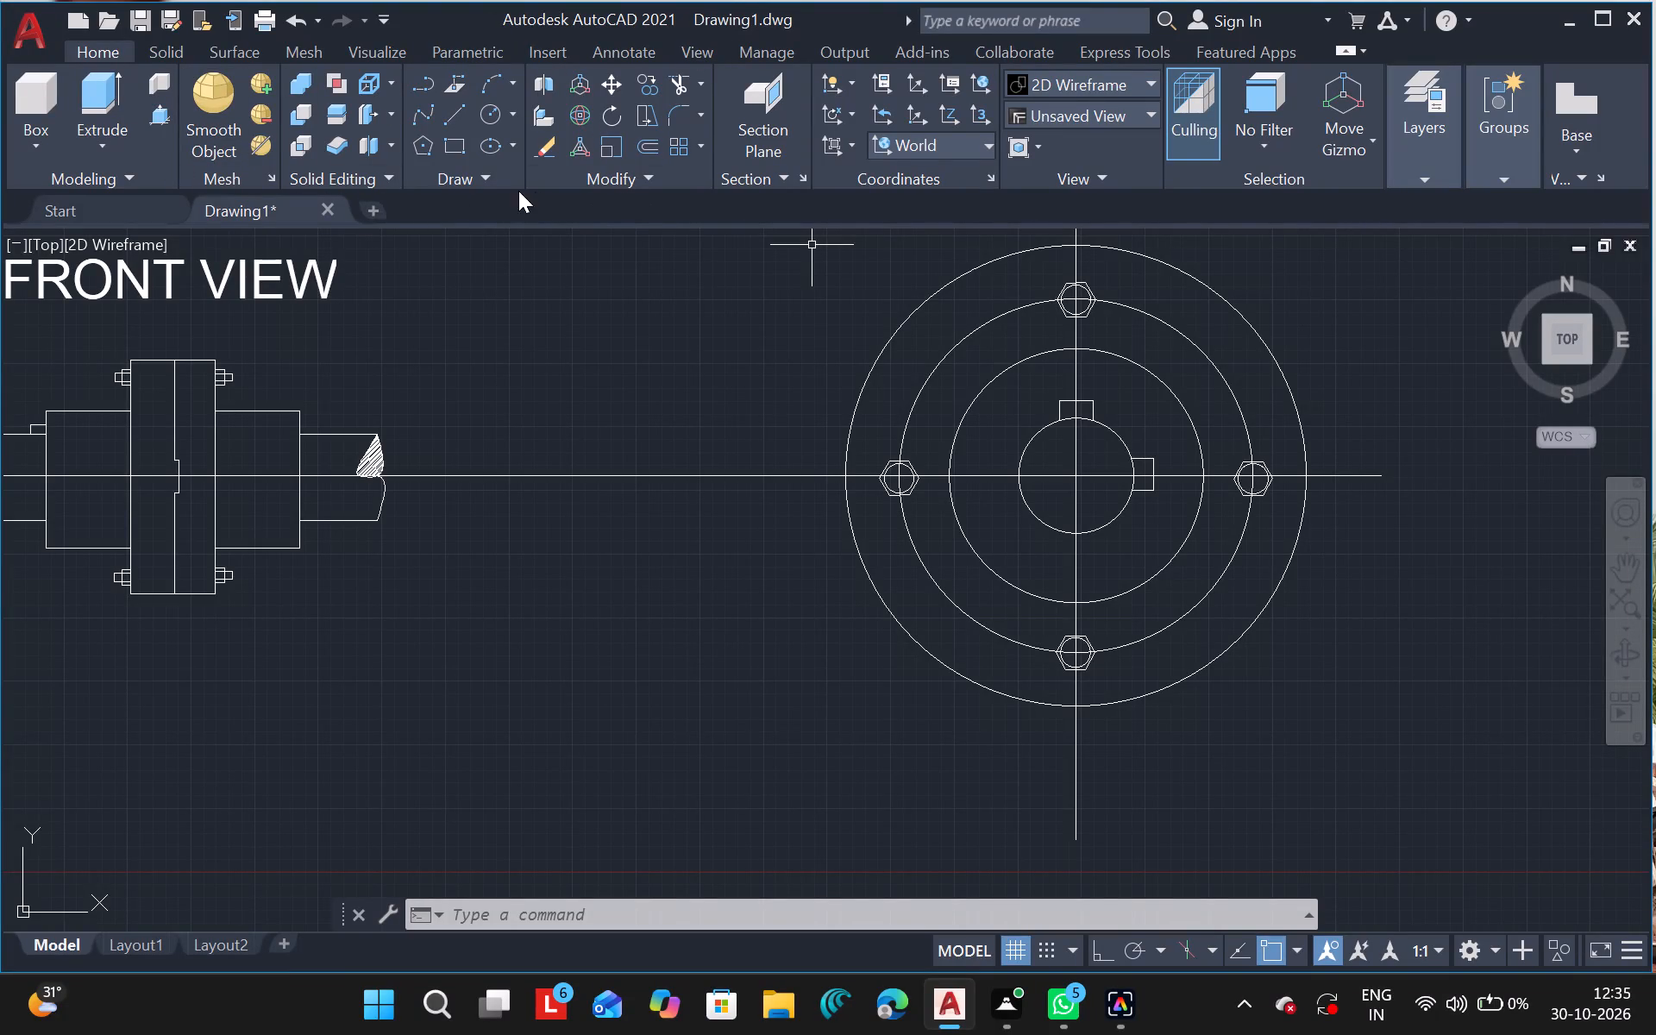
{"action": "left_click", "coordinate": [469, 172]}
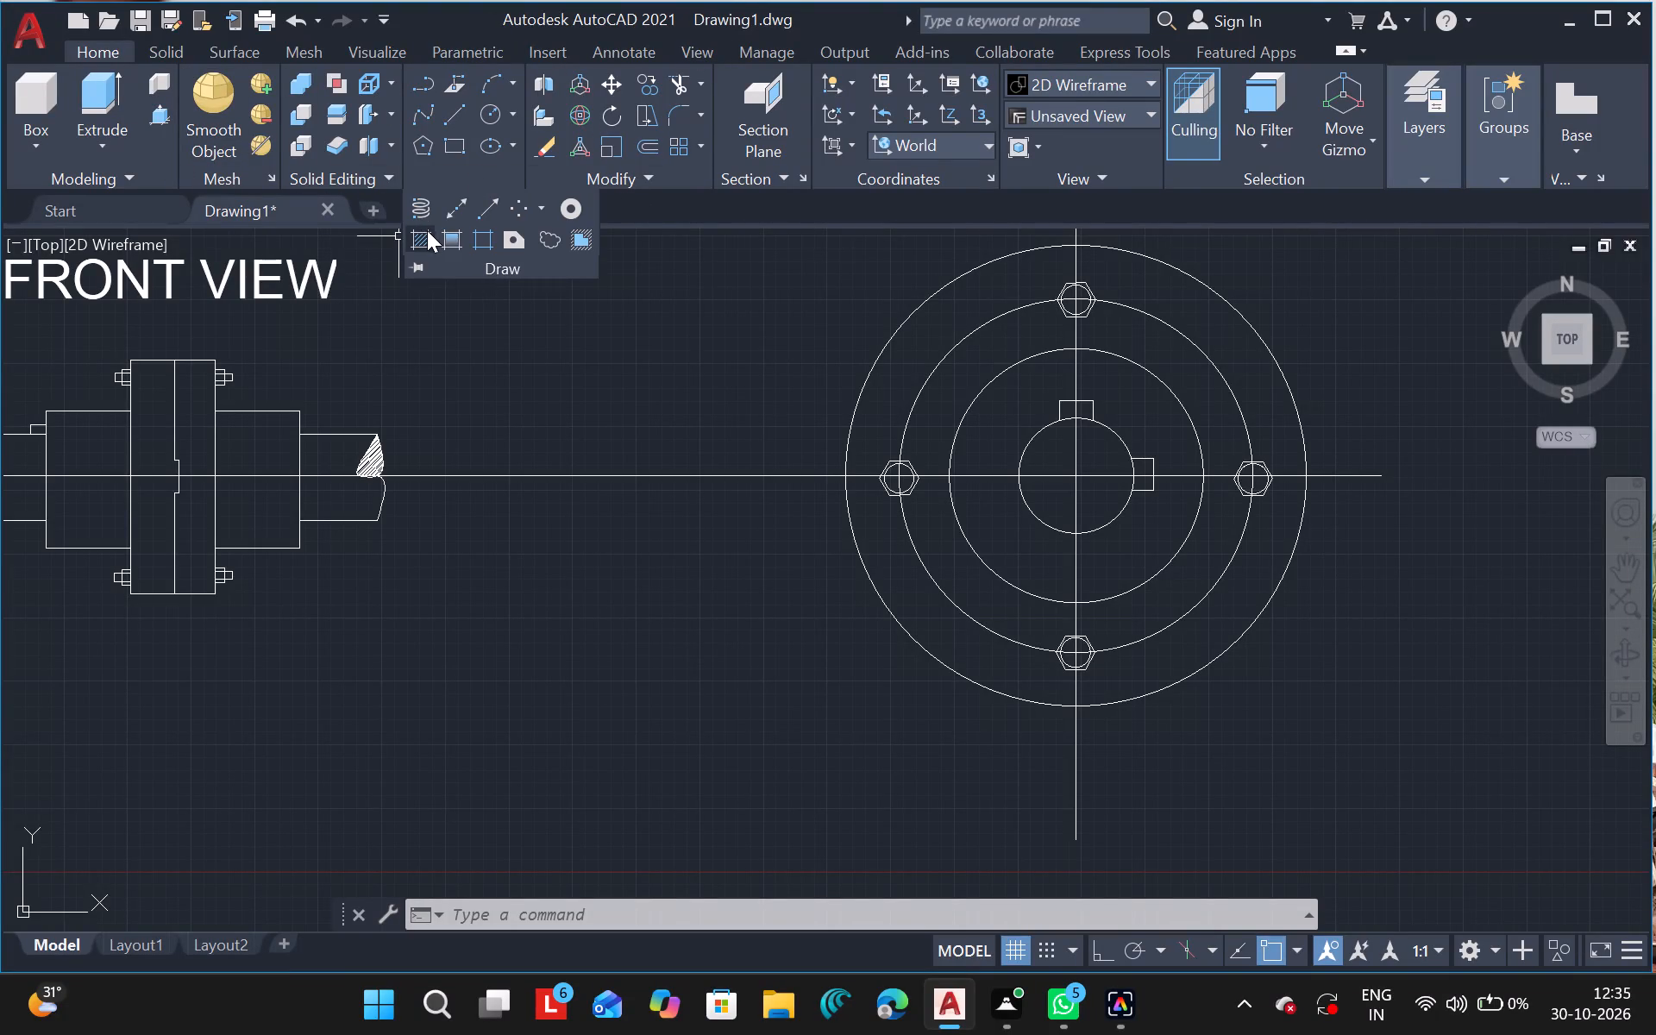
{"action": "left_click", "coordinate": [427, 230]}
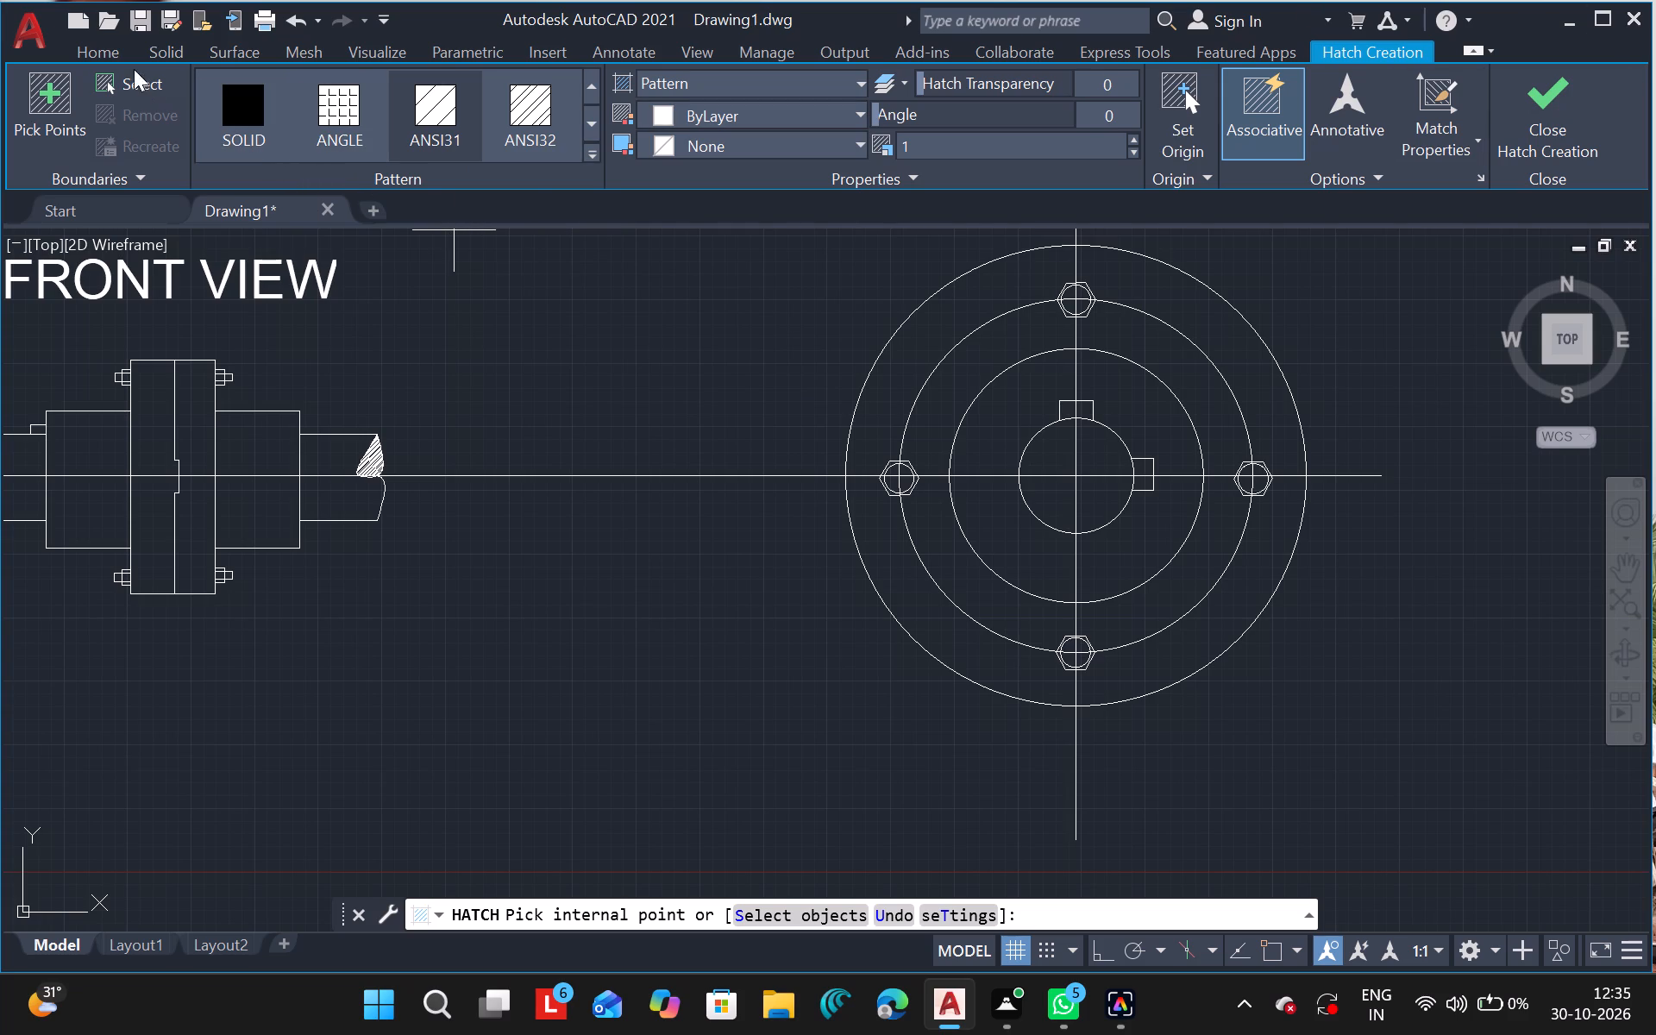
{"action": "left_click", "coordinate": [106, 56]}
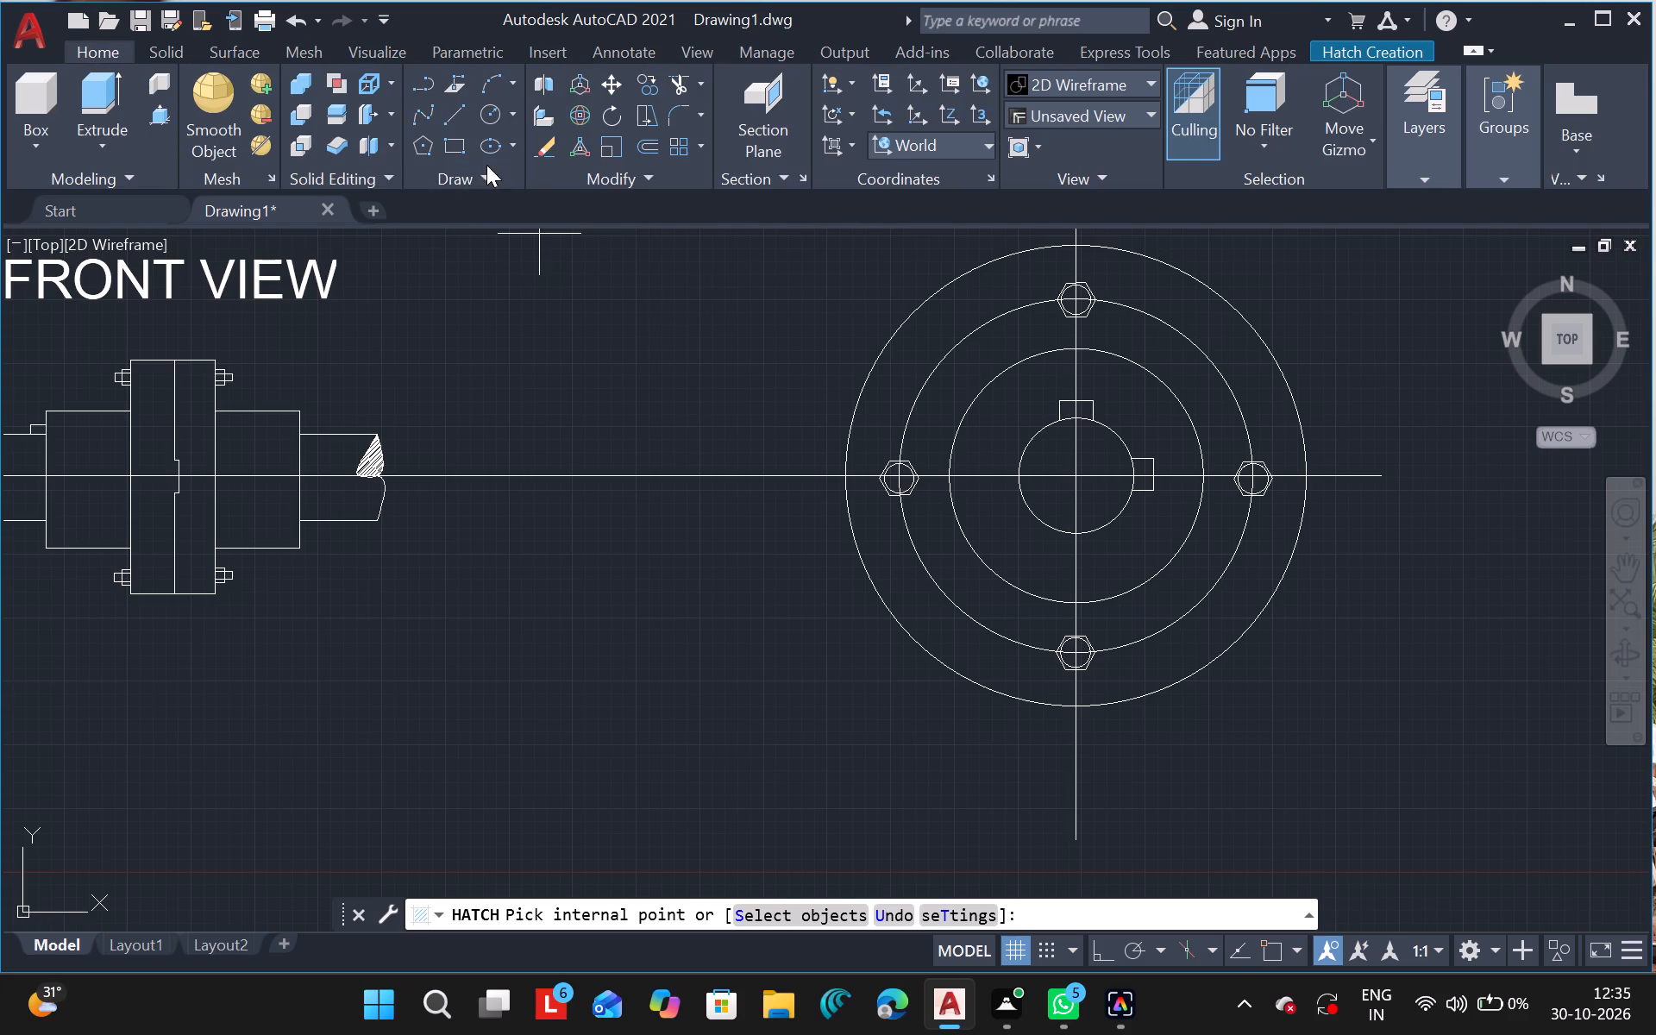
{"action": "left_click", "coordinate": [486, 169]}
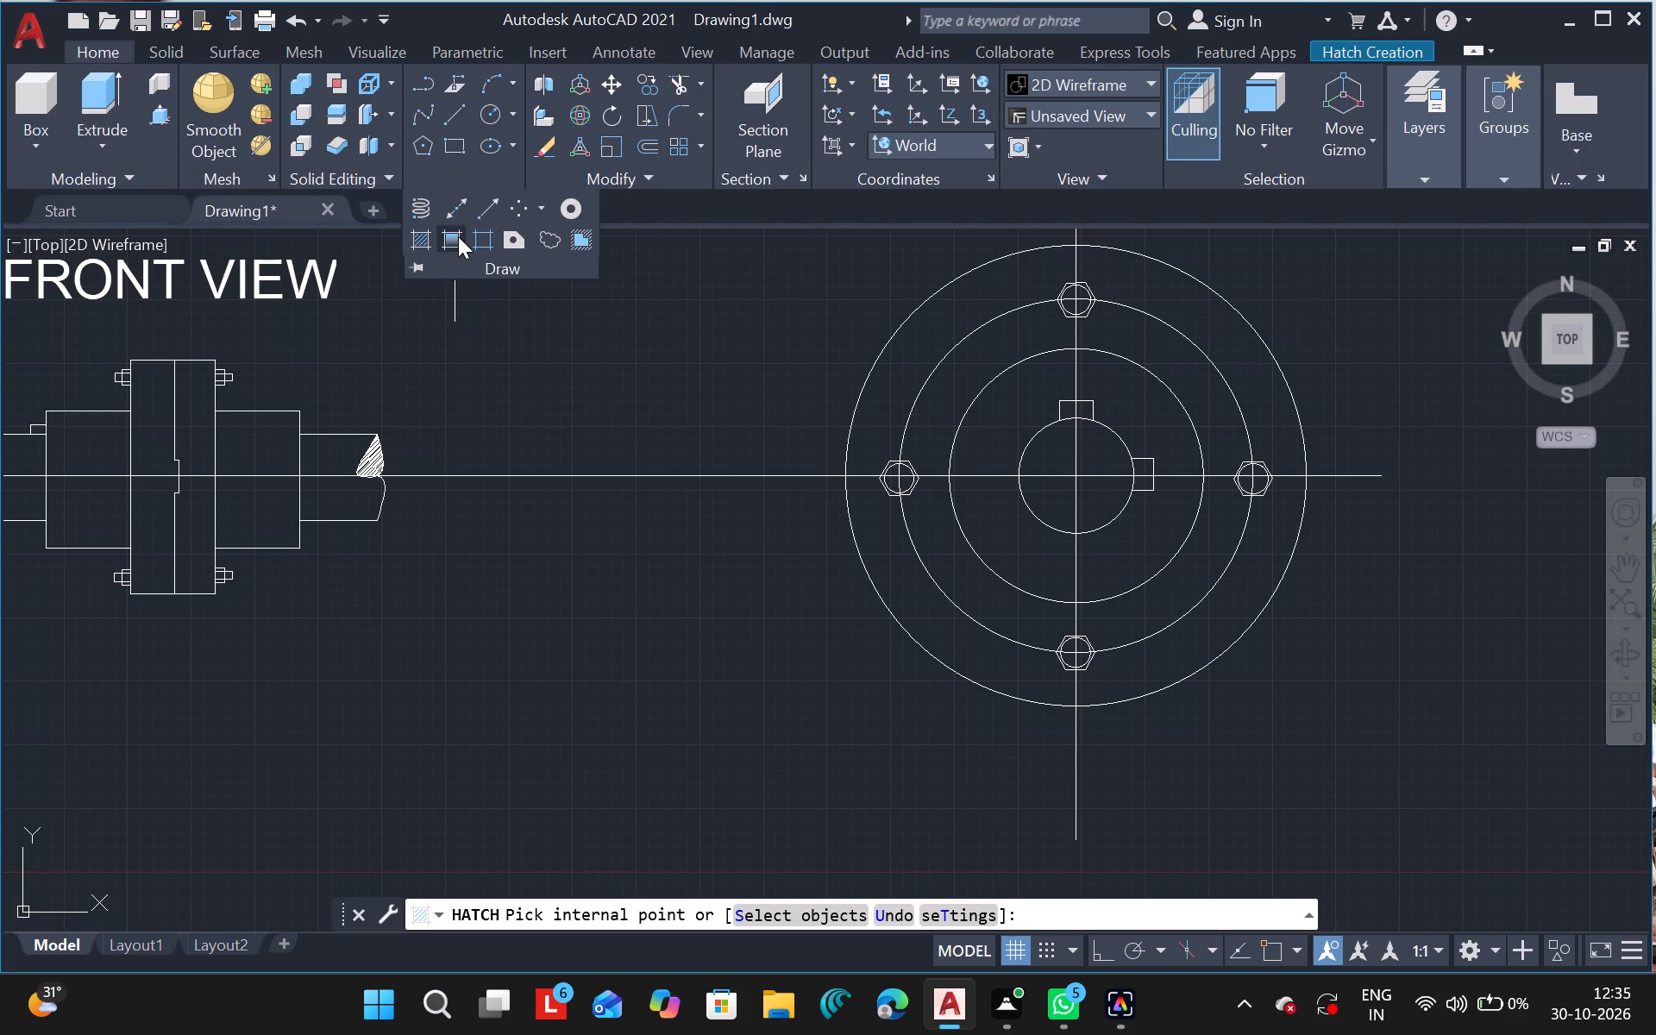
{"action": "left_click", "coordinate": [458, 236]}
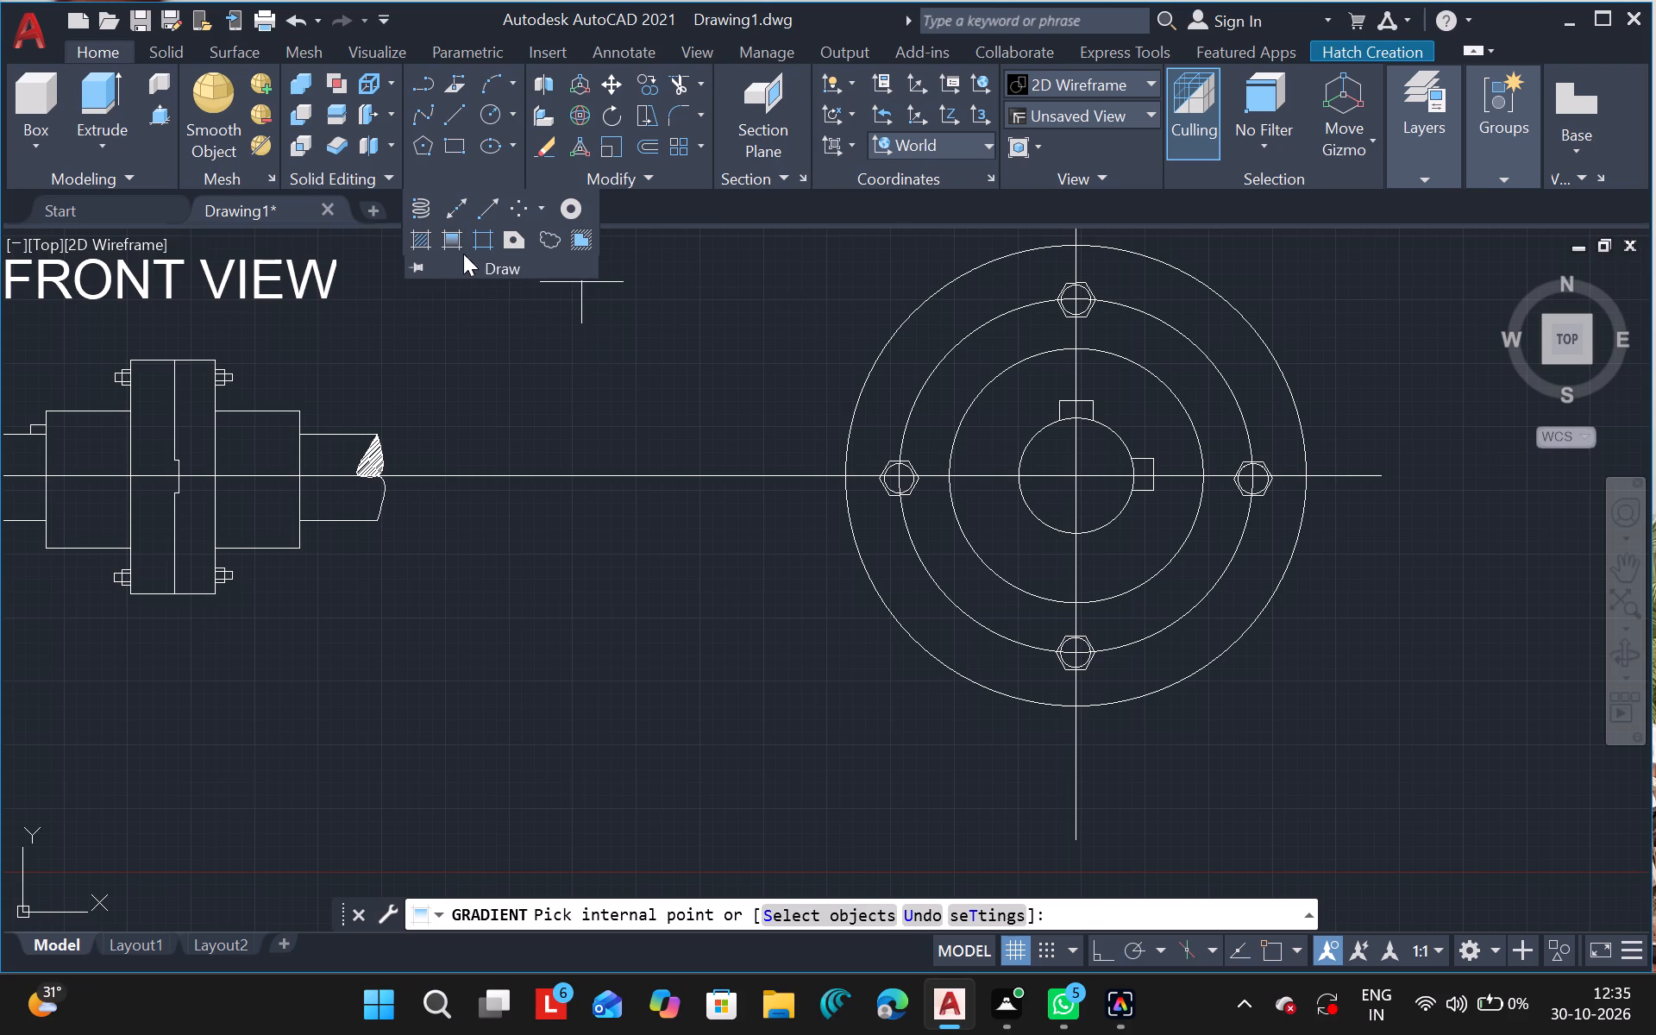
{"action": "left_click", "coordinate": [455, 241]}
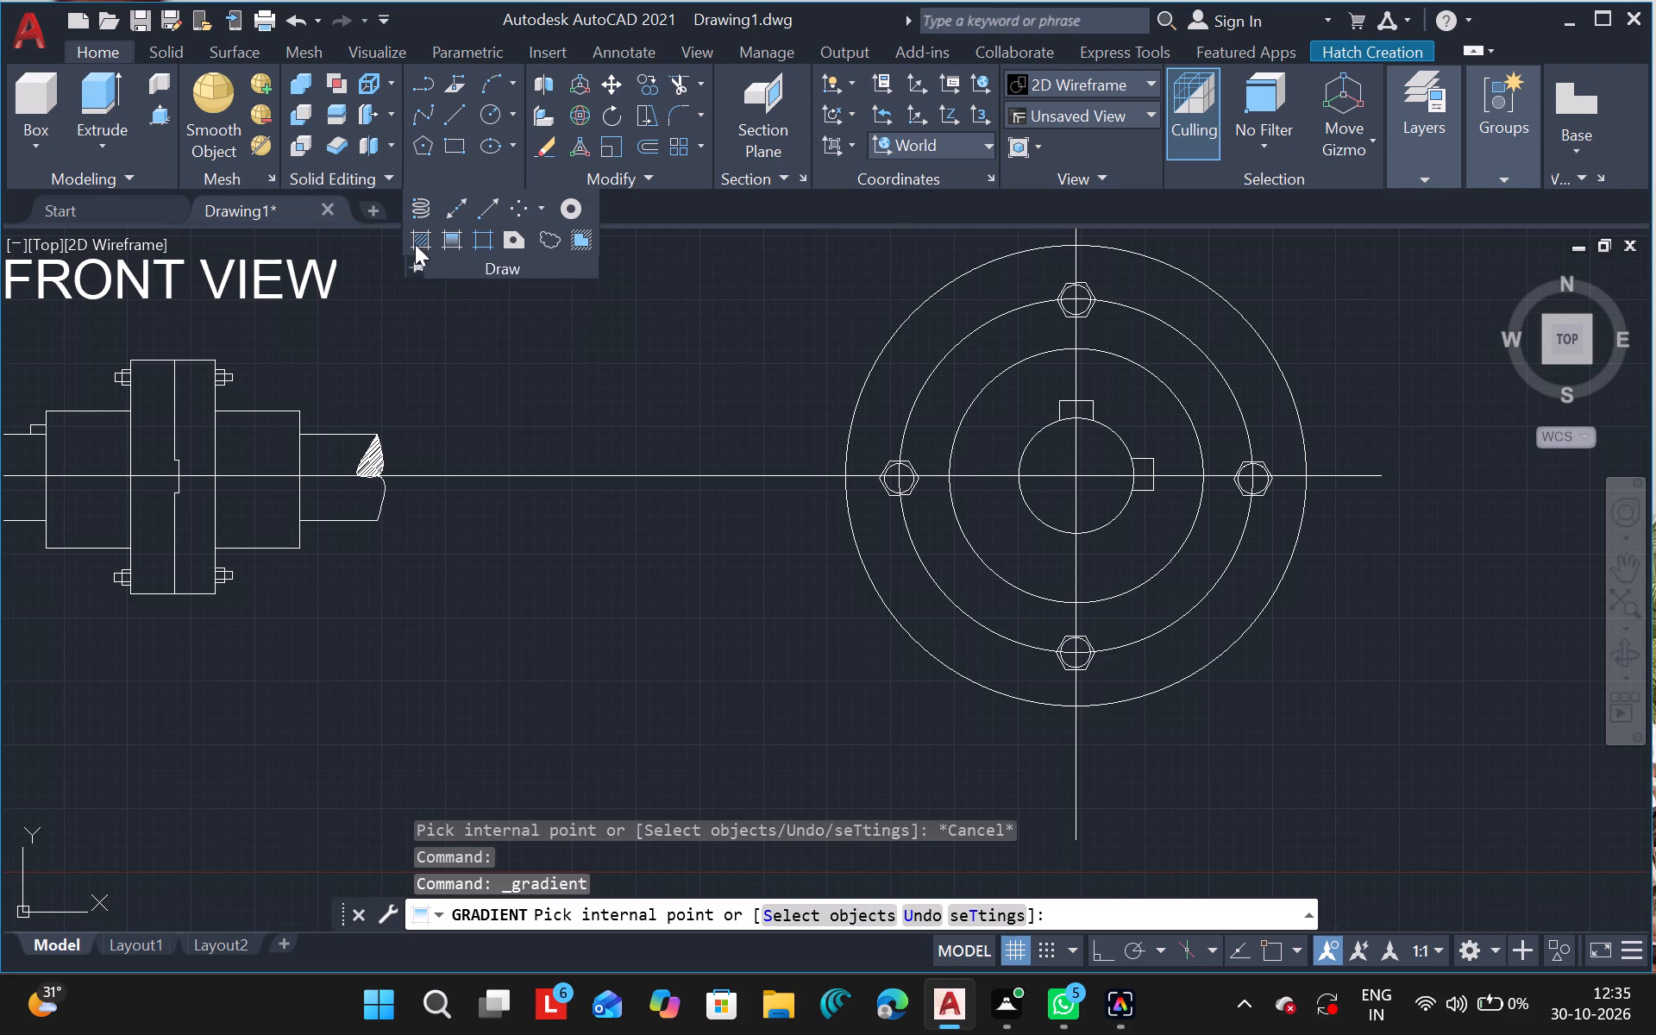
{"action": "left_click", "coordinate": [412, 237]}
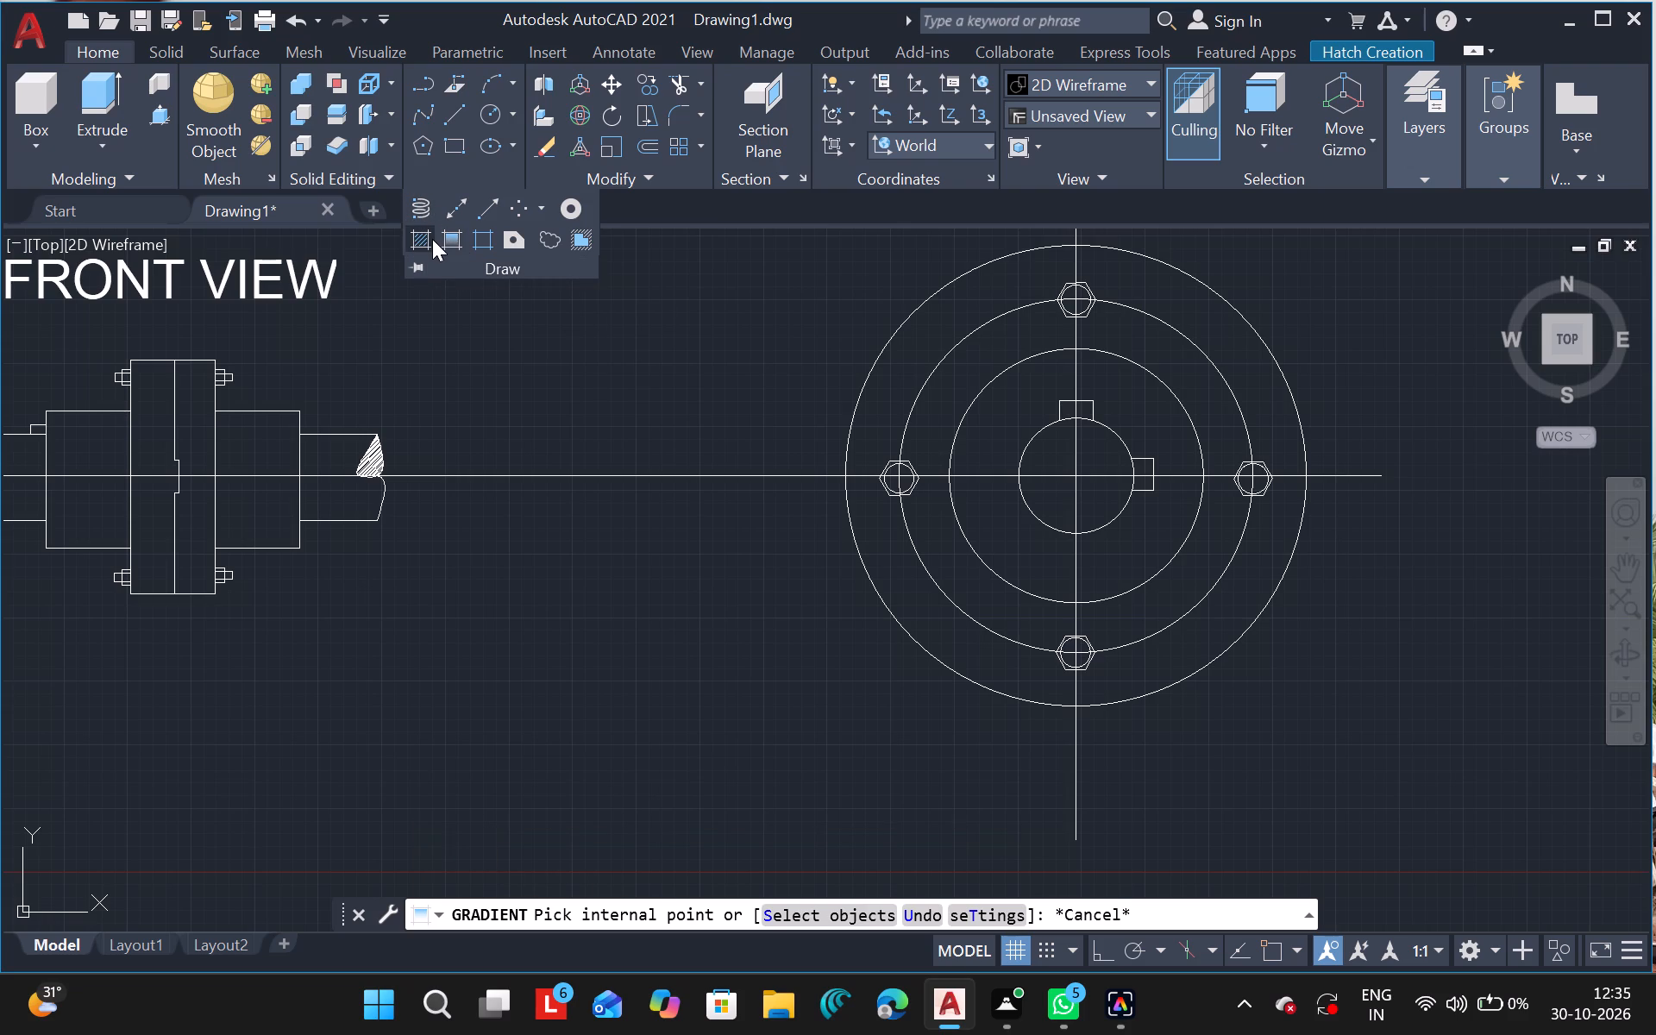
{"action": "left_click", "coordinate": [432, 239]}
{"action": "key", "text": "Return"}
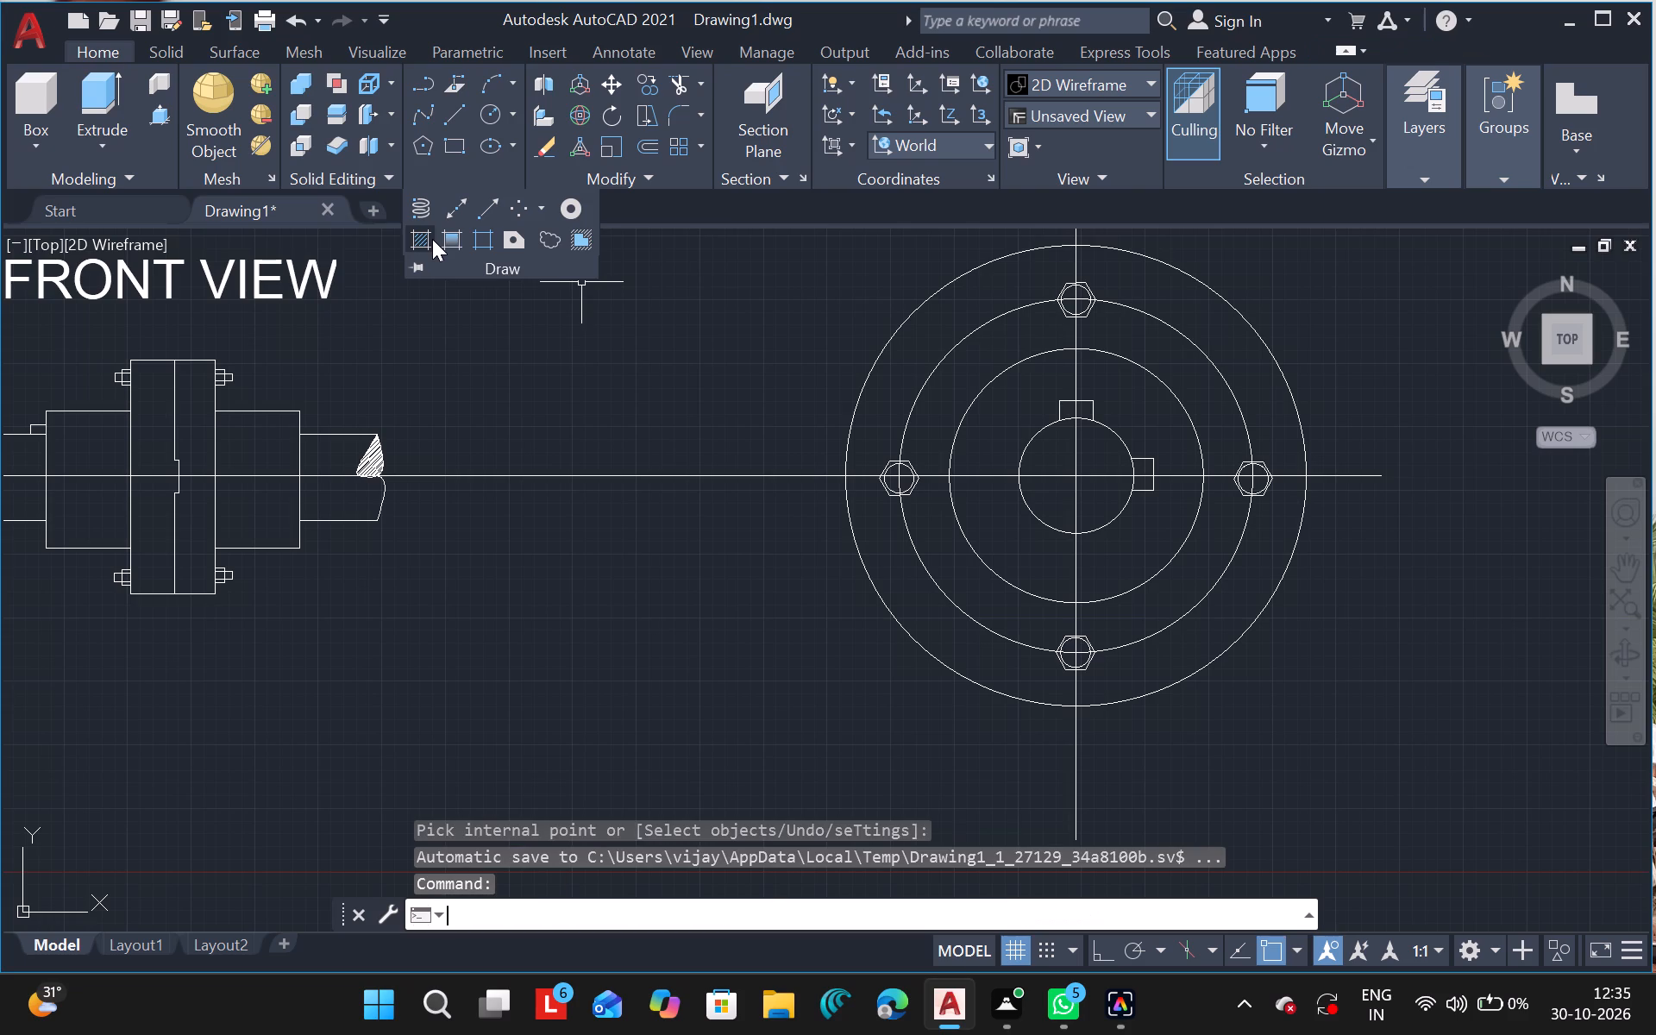
Hatch all four quadrants of the innermost circle in the side view with the ANSI31 pattern.
{"action": "left_click", "coordinate": [421, 241]}
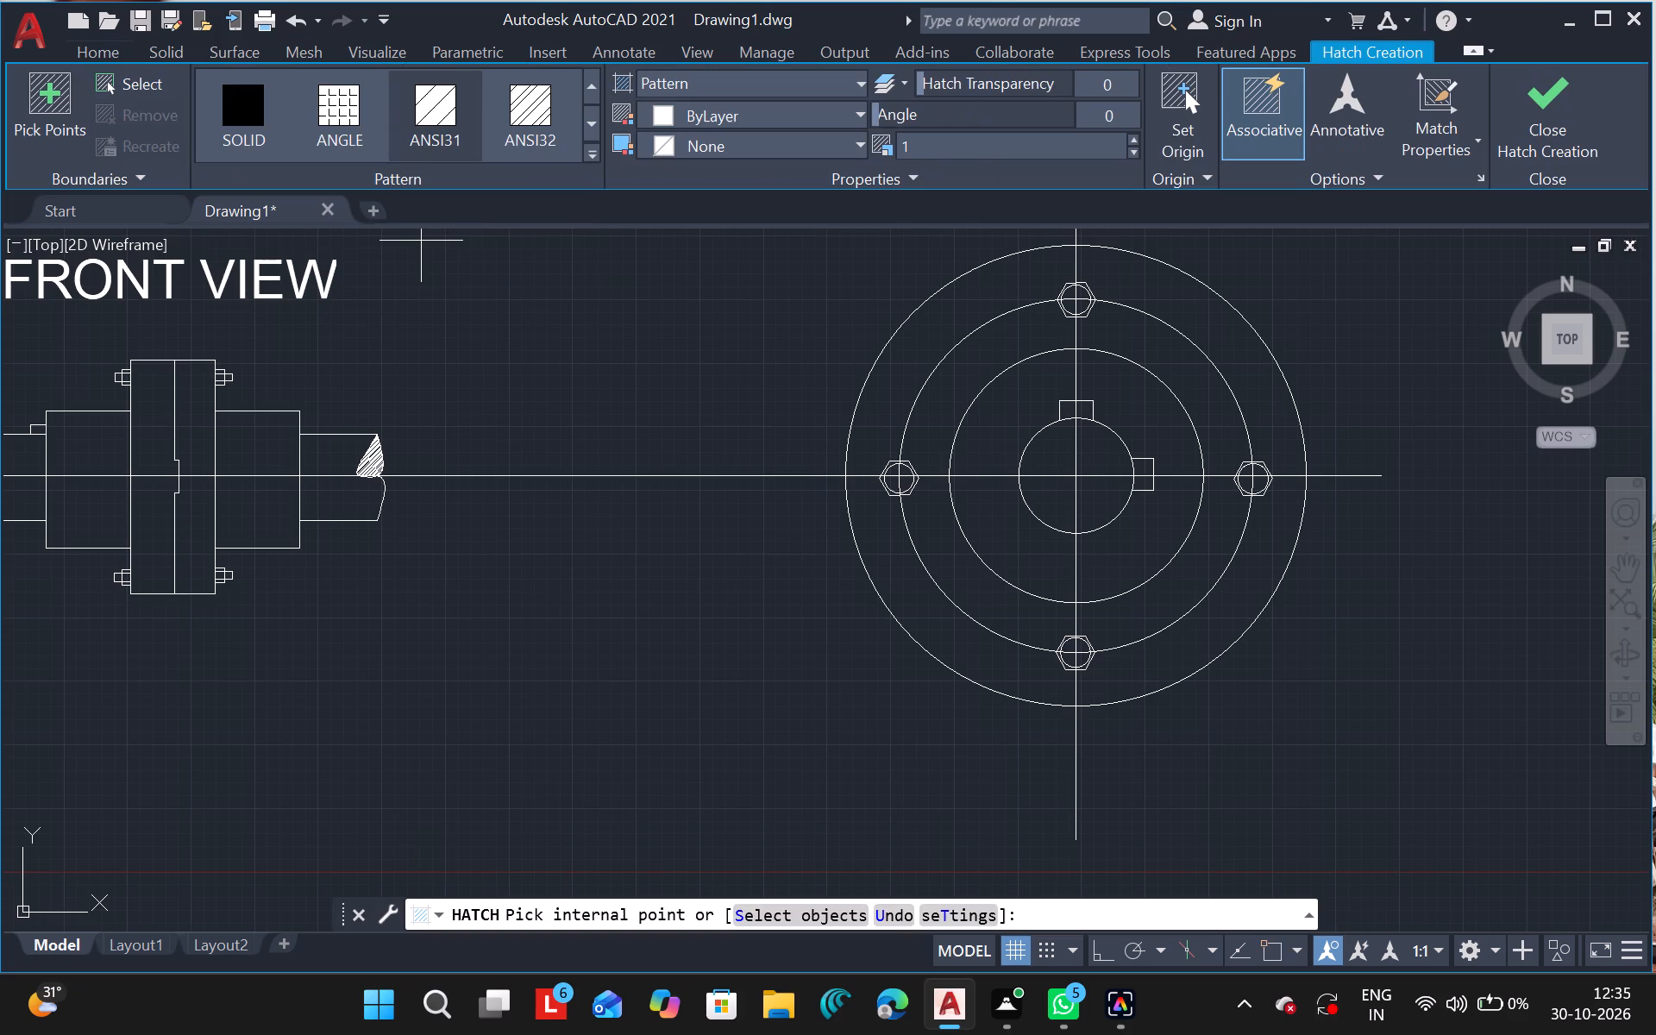
{"action": "left_click", "coordinate": [426, 114]}
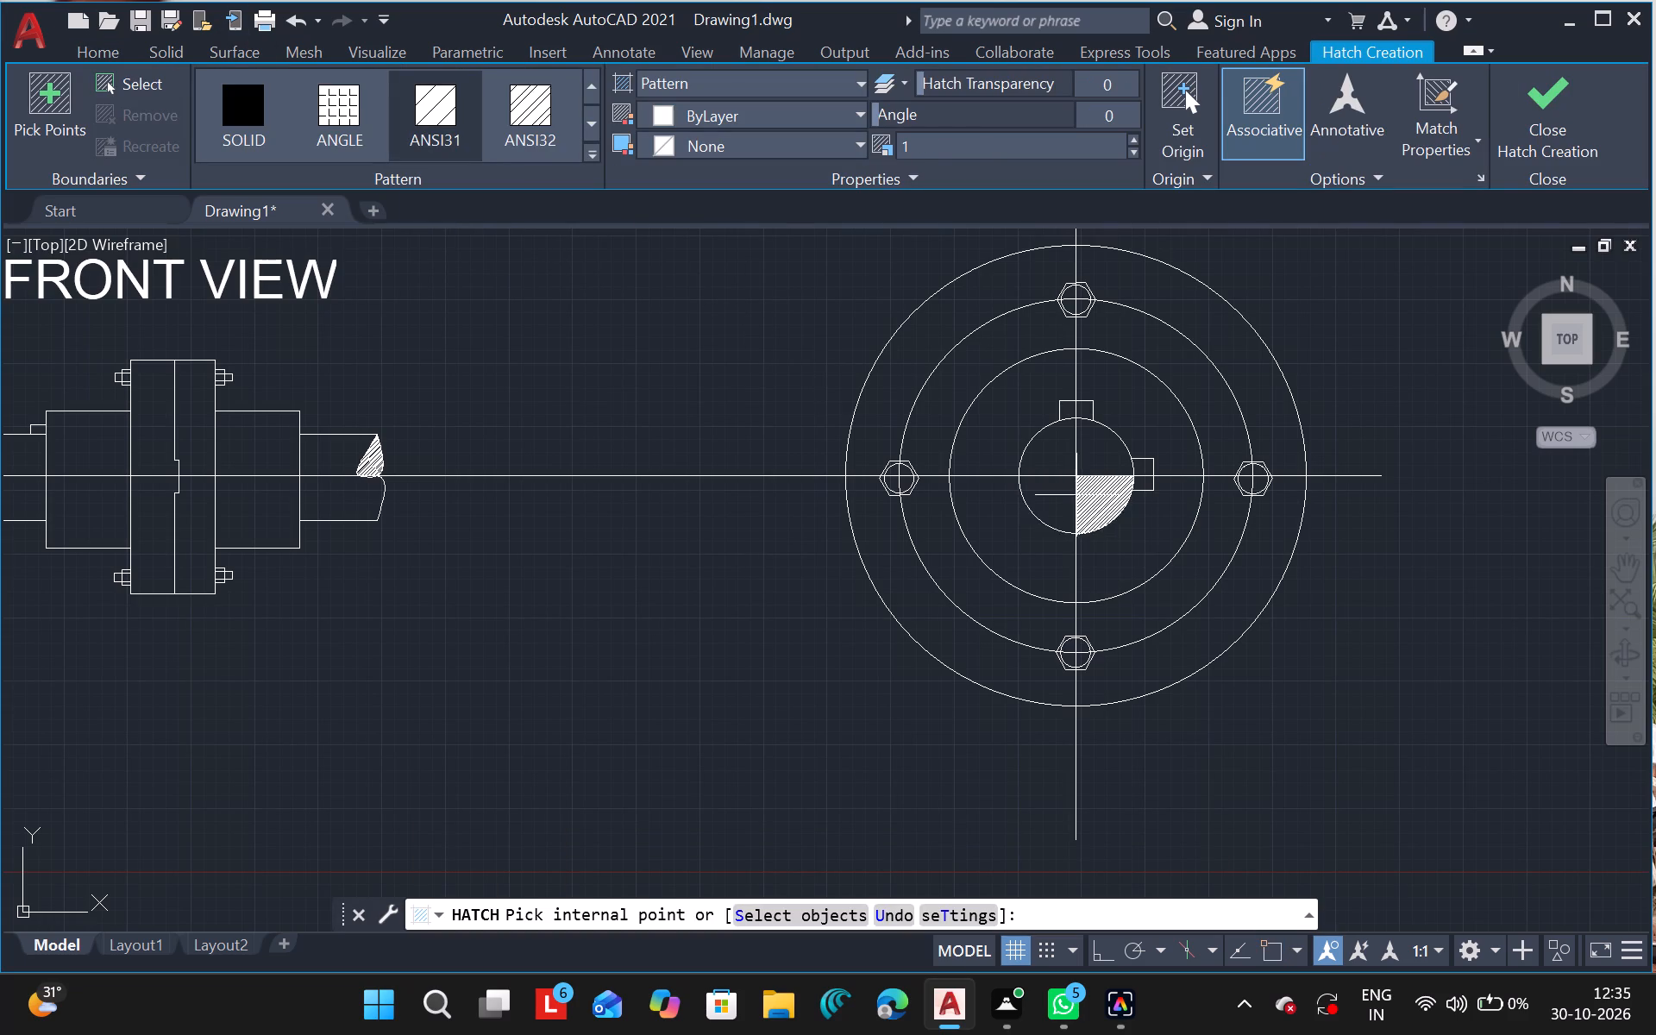
{"action": "left_click", "coordinate": [1054, 457]}
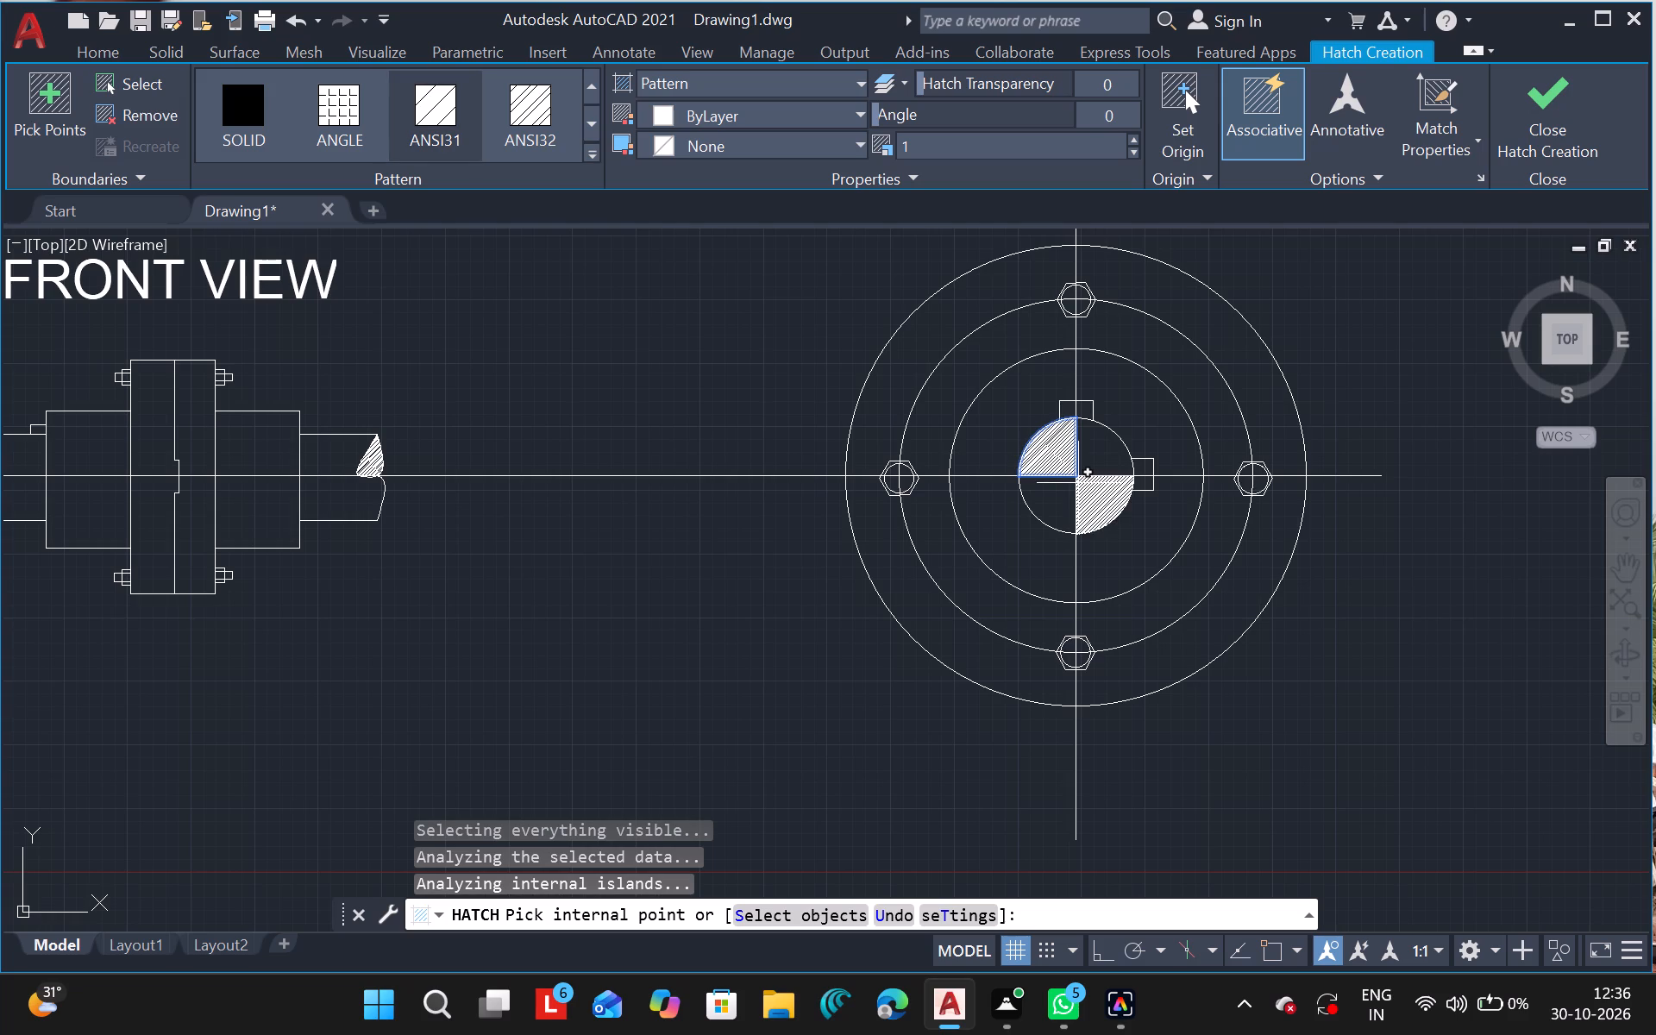
{"action": "left_click_drag", "start_coordinate": [1078, 485], "coordinate": [1096, 443]}
{"action": "left_click", "coordinate": [1096, 443]}
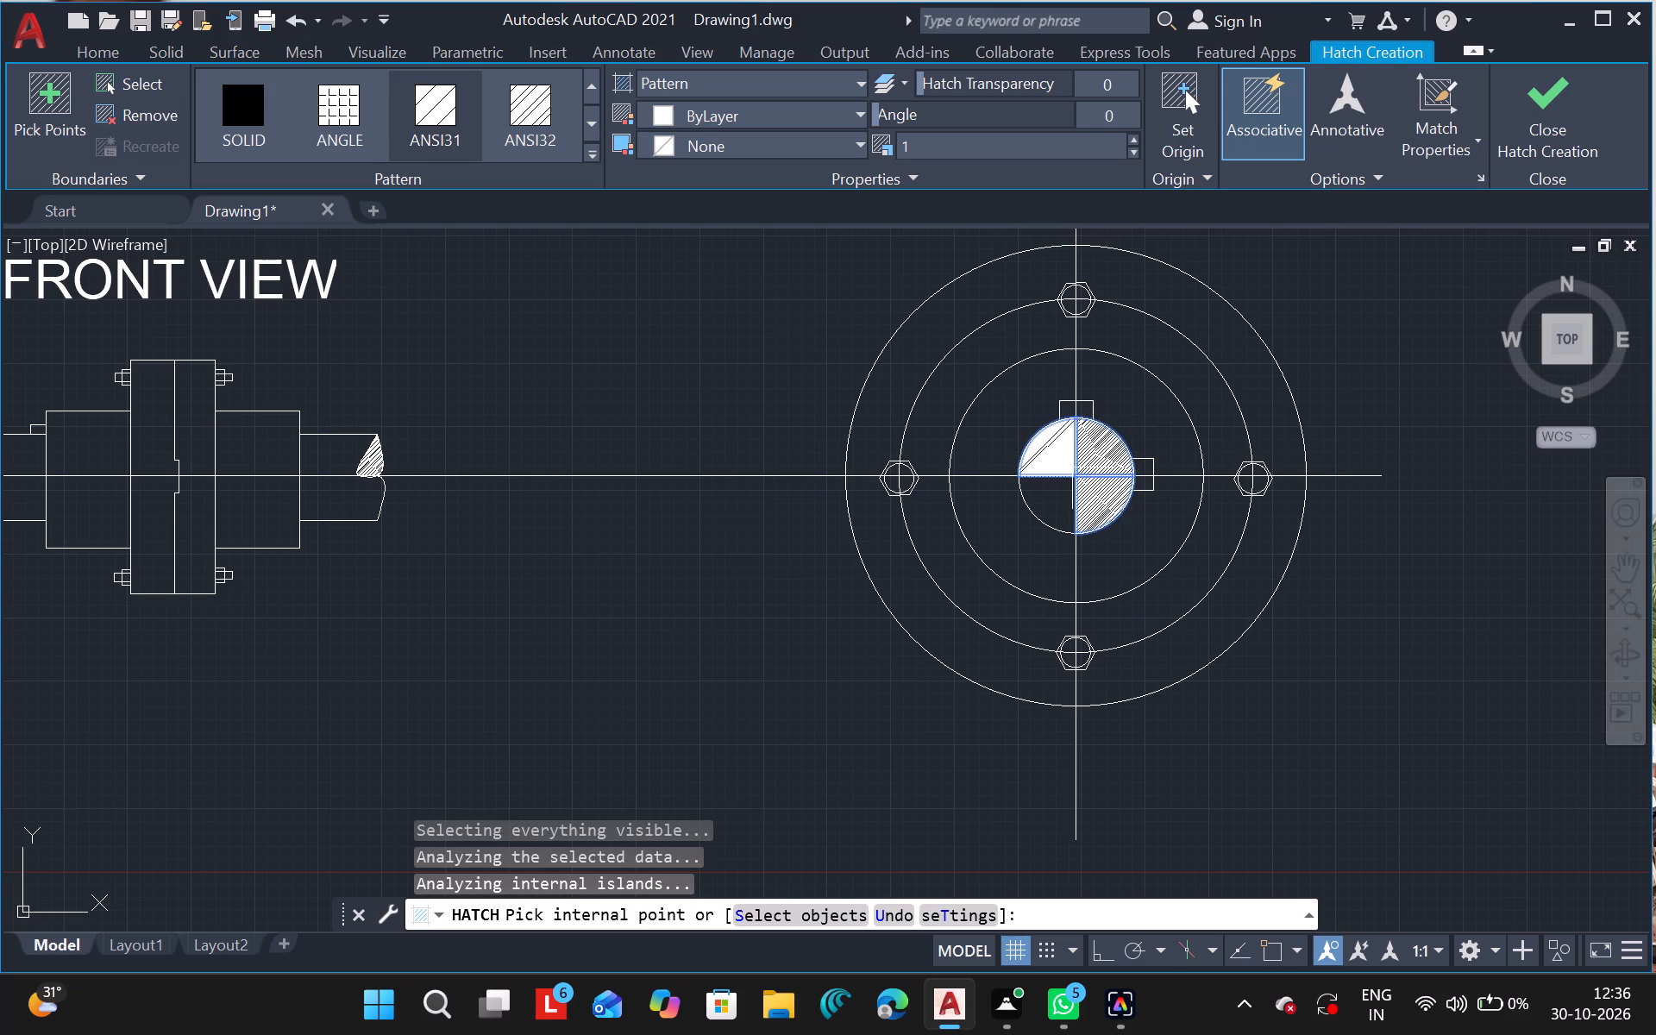
{"action": "left_click", "coordinate": [1062, 472]}
{"action": "left_click", "coordinate": [1057, 483]}
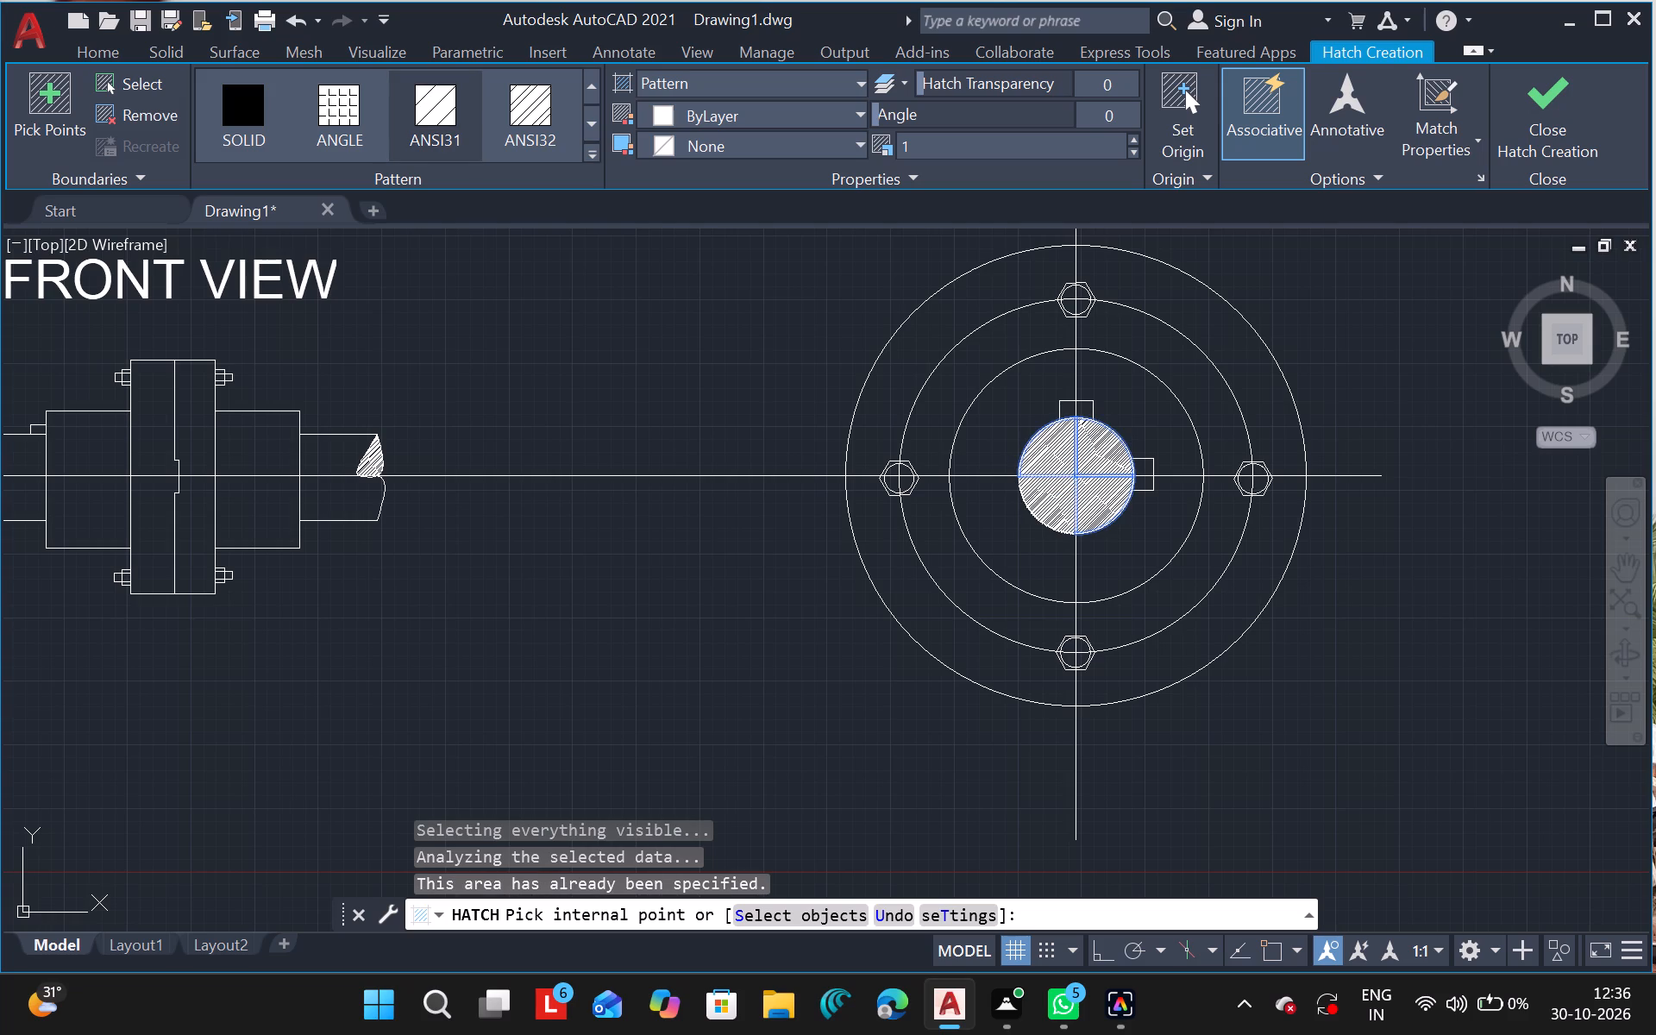
{"action": "left_click", "coordinate": [1049, 506]}
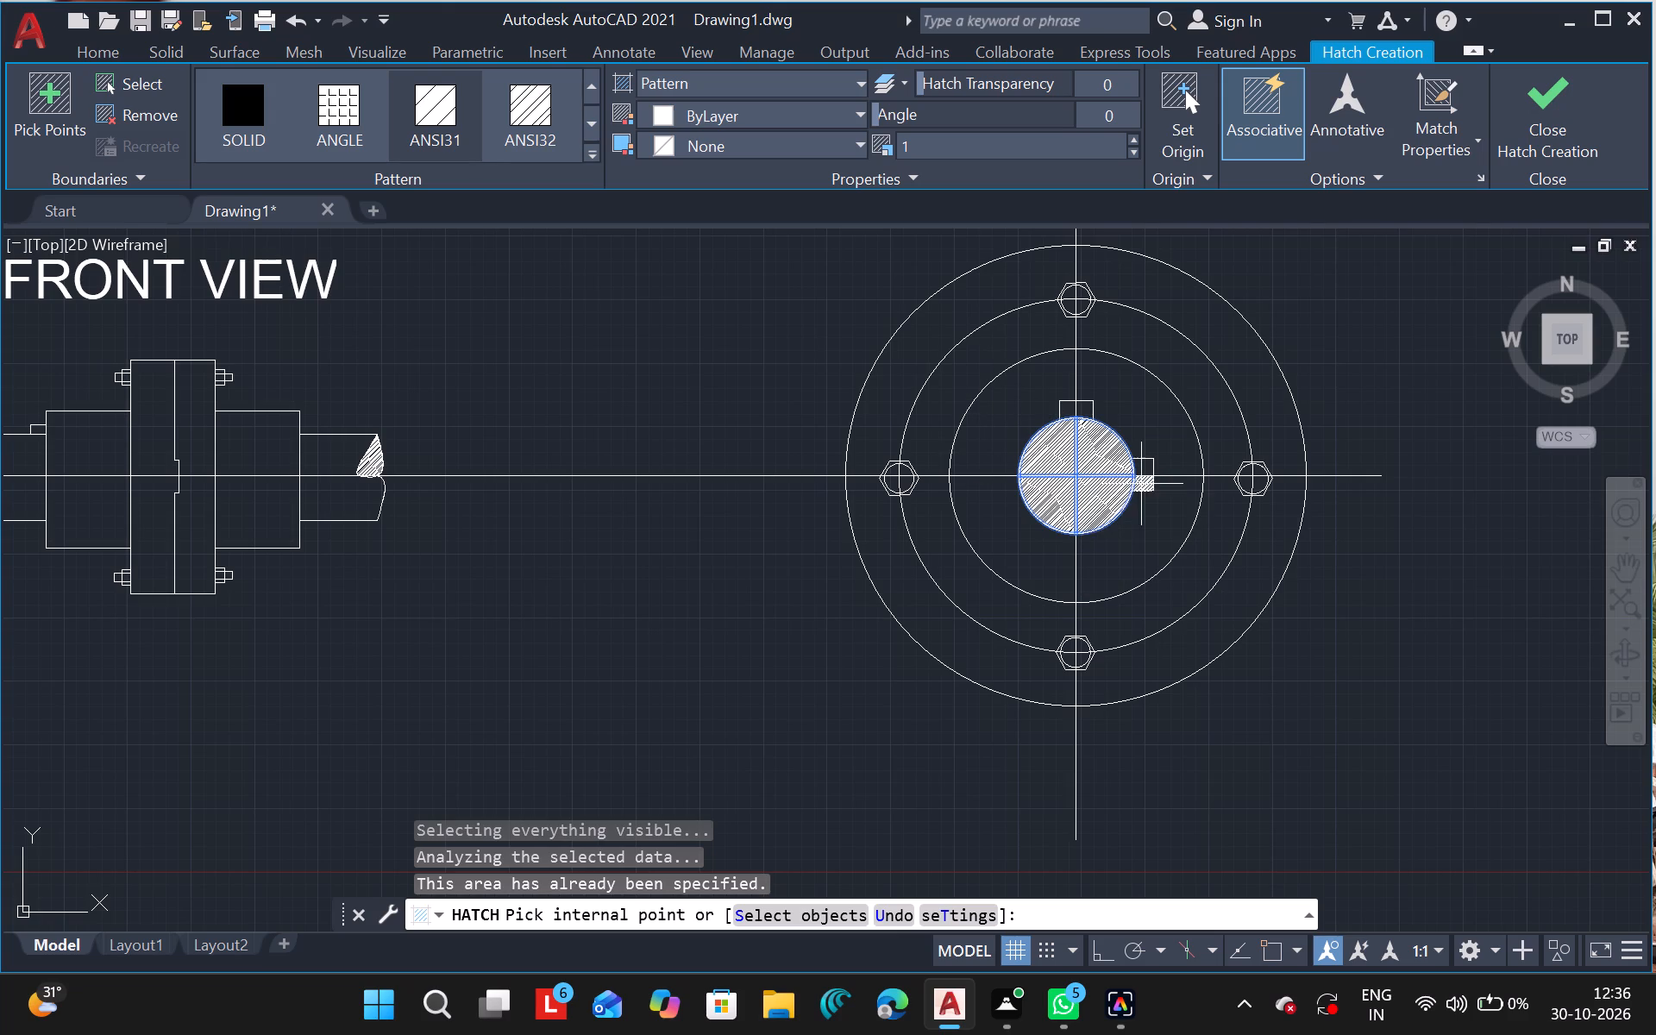
{"action": "key", "text": "Escape"}
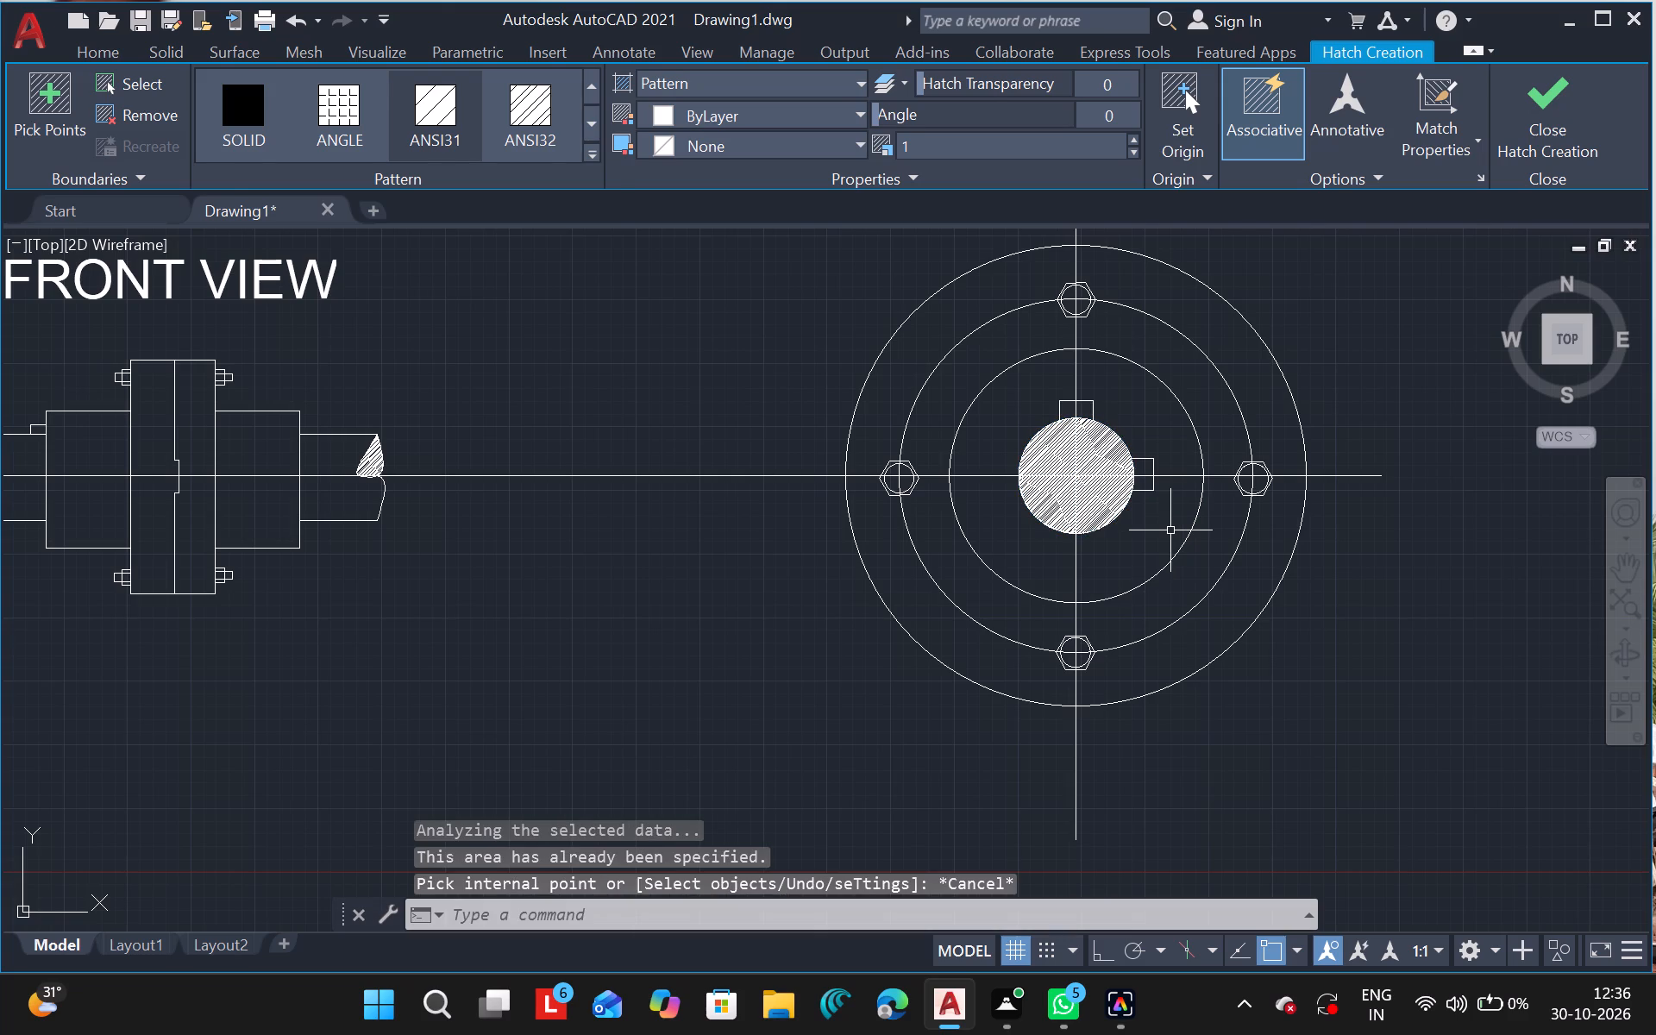
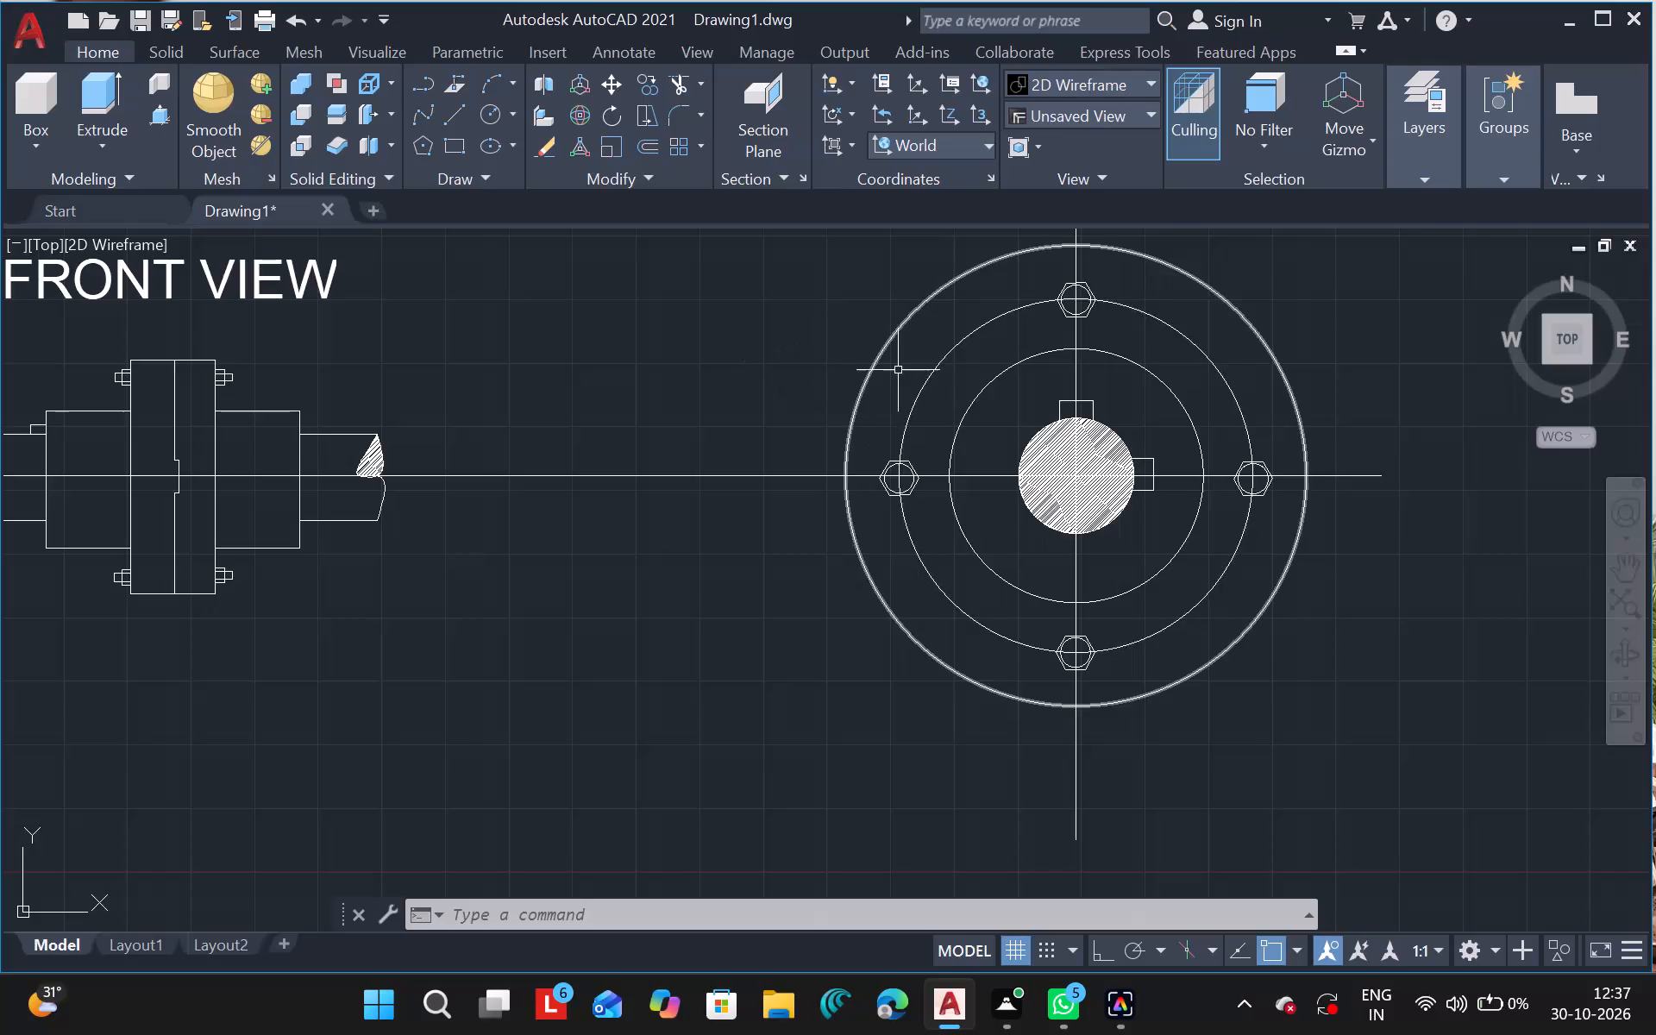
Erase the side view's lower vertical, horizontal and upper vertical centre lines, including the long line reaching the front view.
{"action": "scroll", "coordinate": [898, 371], "scroll_direction": "down", "scroll_amount": 4, "text": "ctrl"}
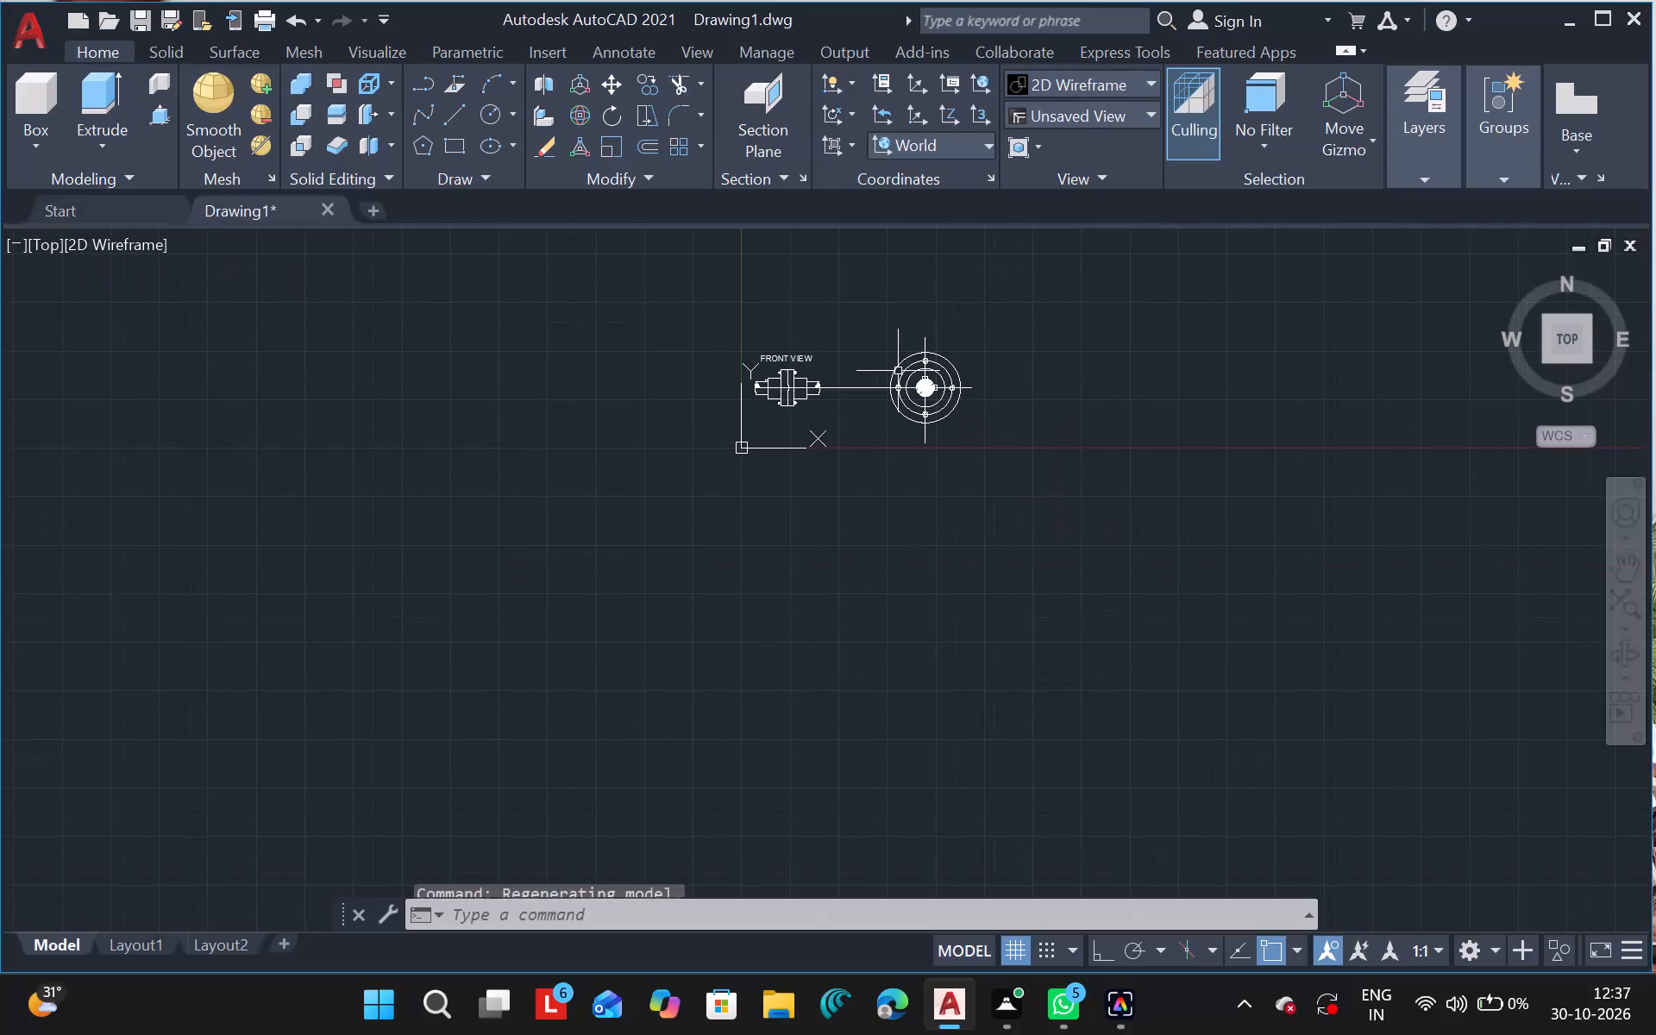
{"action": "scroll", "coordinate": [876, 385], "scroll_direction": "up", "scroll_amount": 3, "text": "ctrl"}
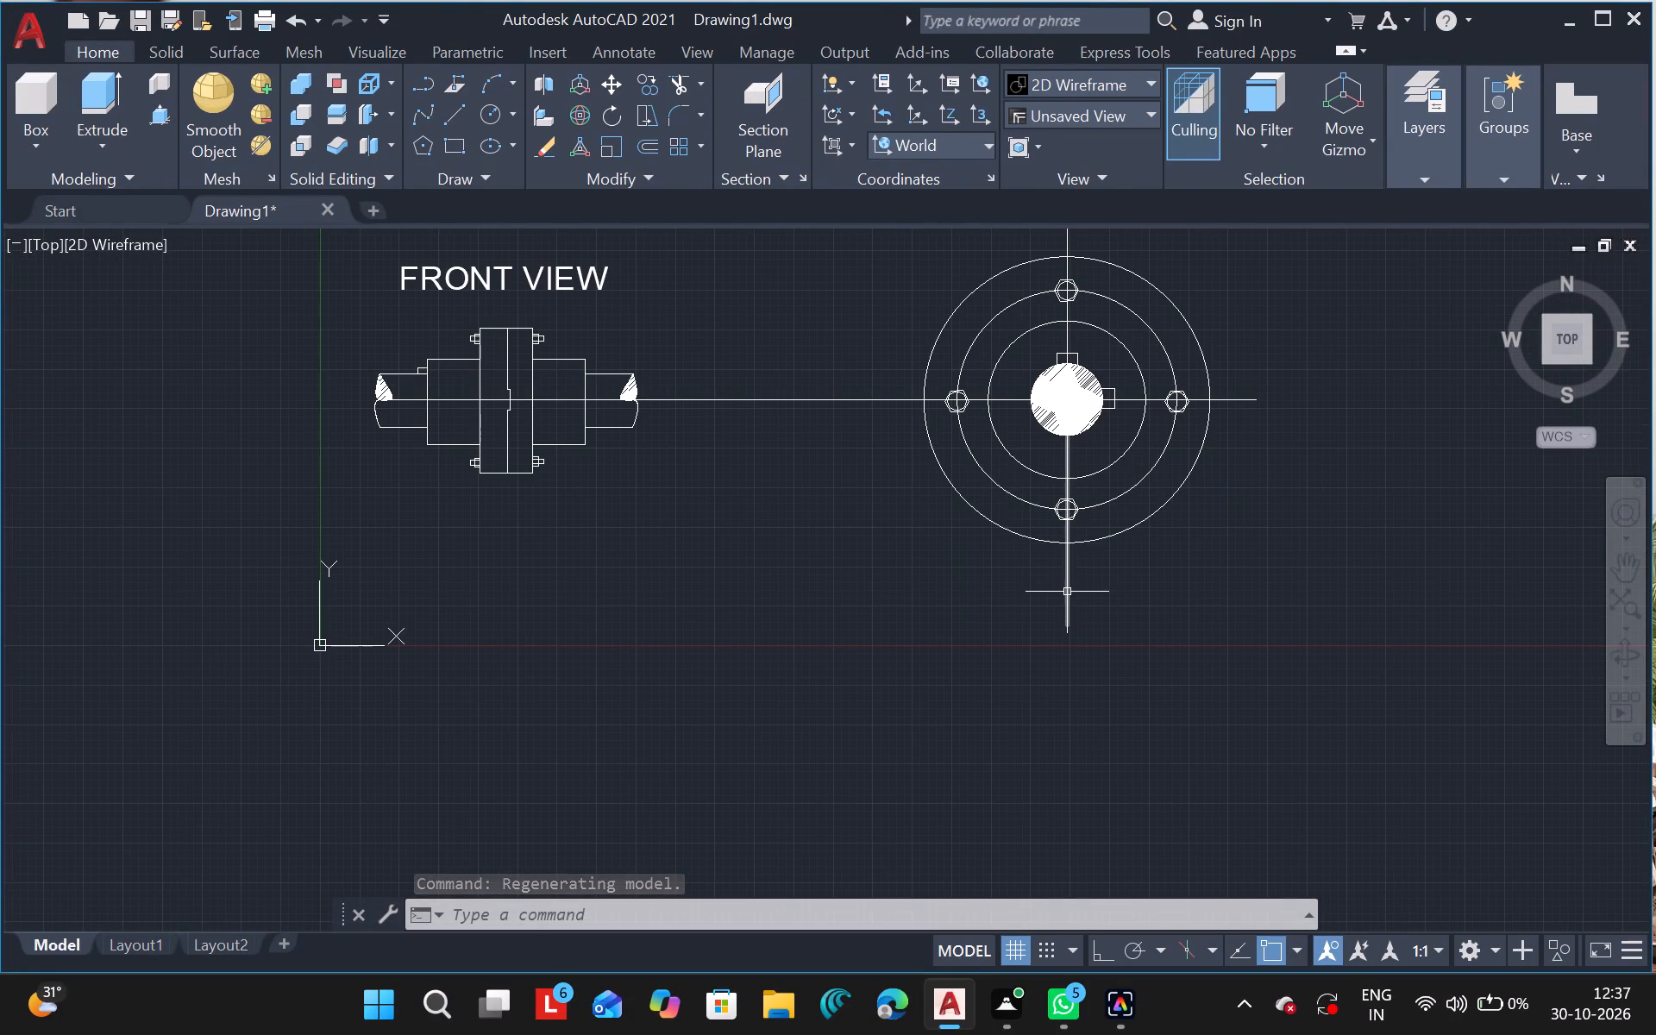
{"action": "left_click", "coordinate": [1066, 592]}
{"action": "key", "text": "Delete"}
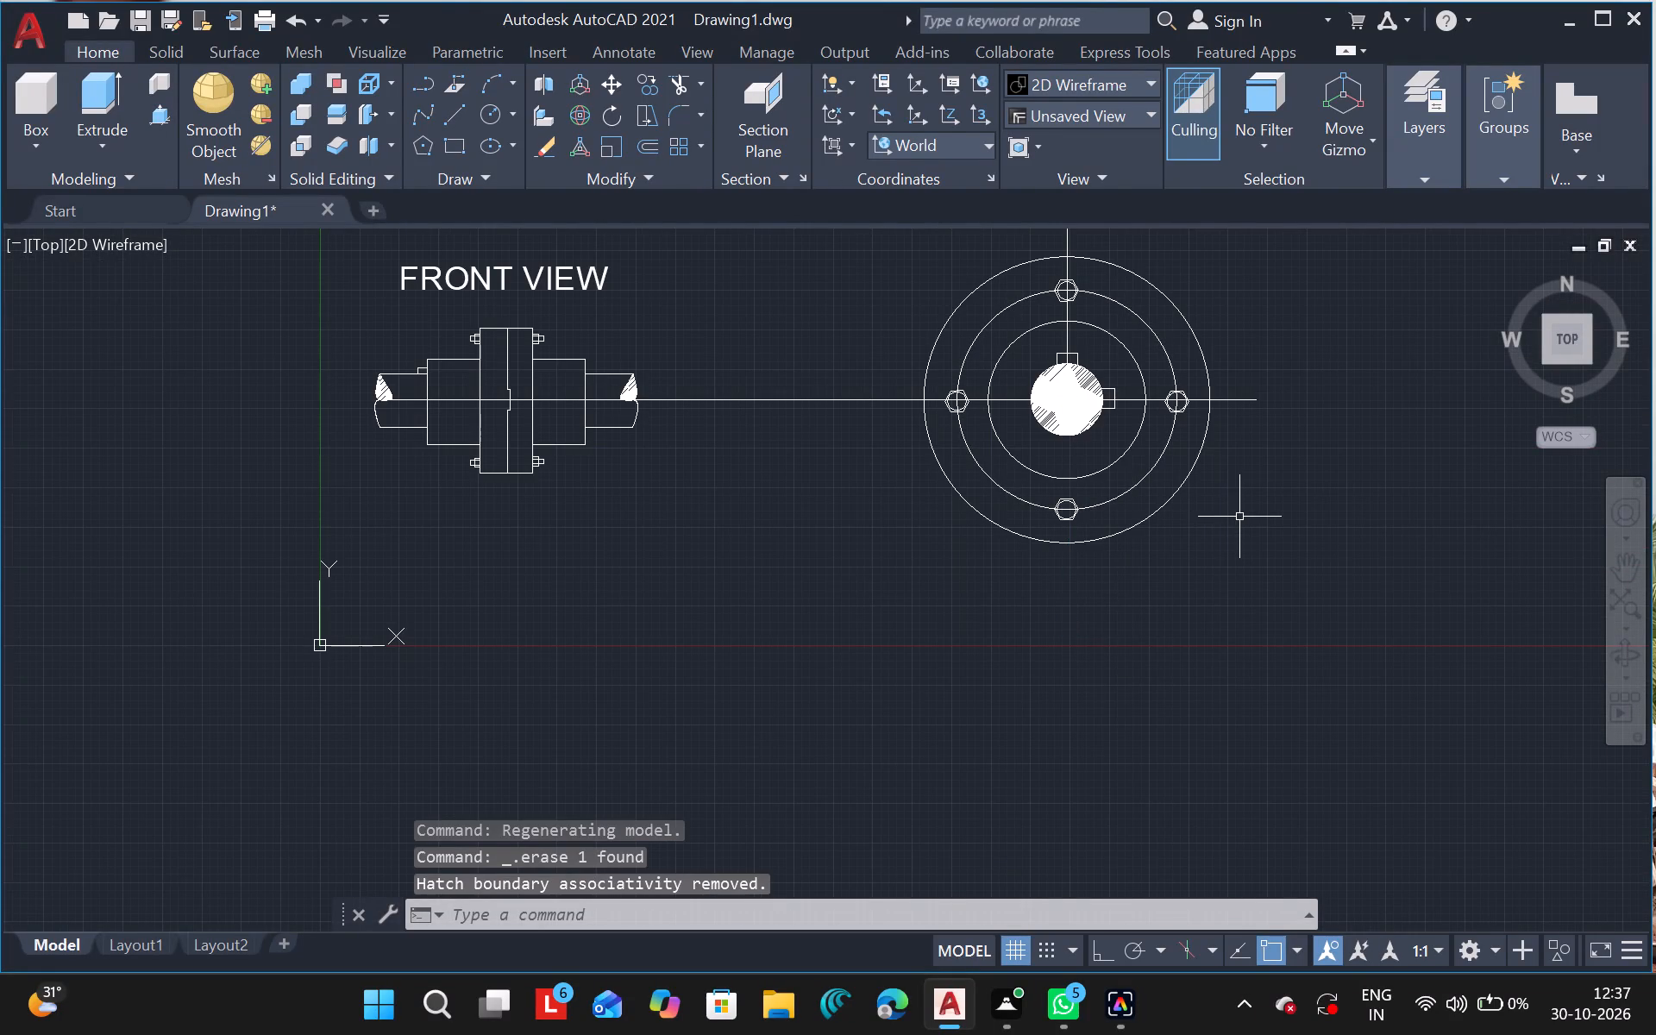
{"action": "left_click", "coordinate": [1233, 399]}
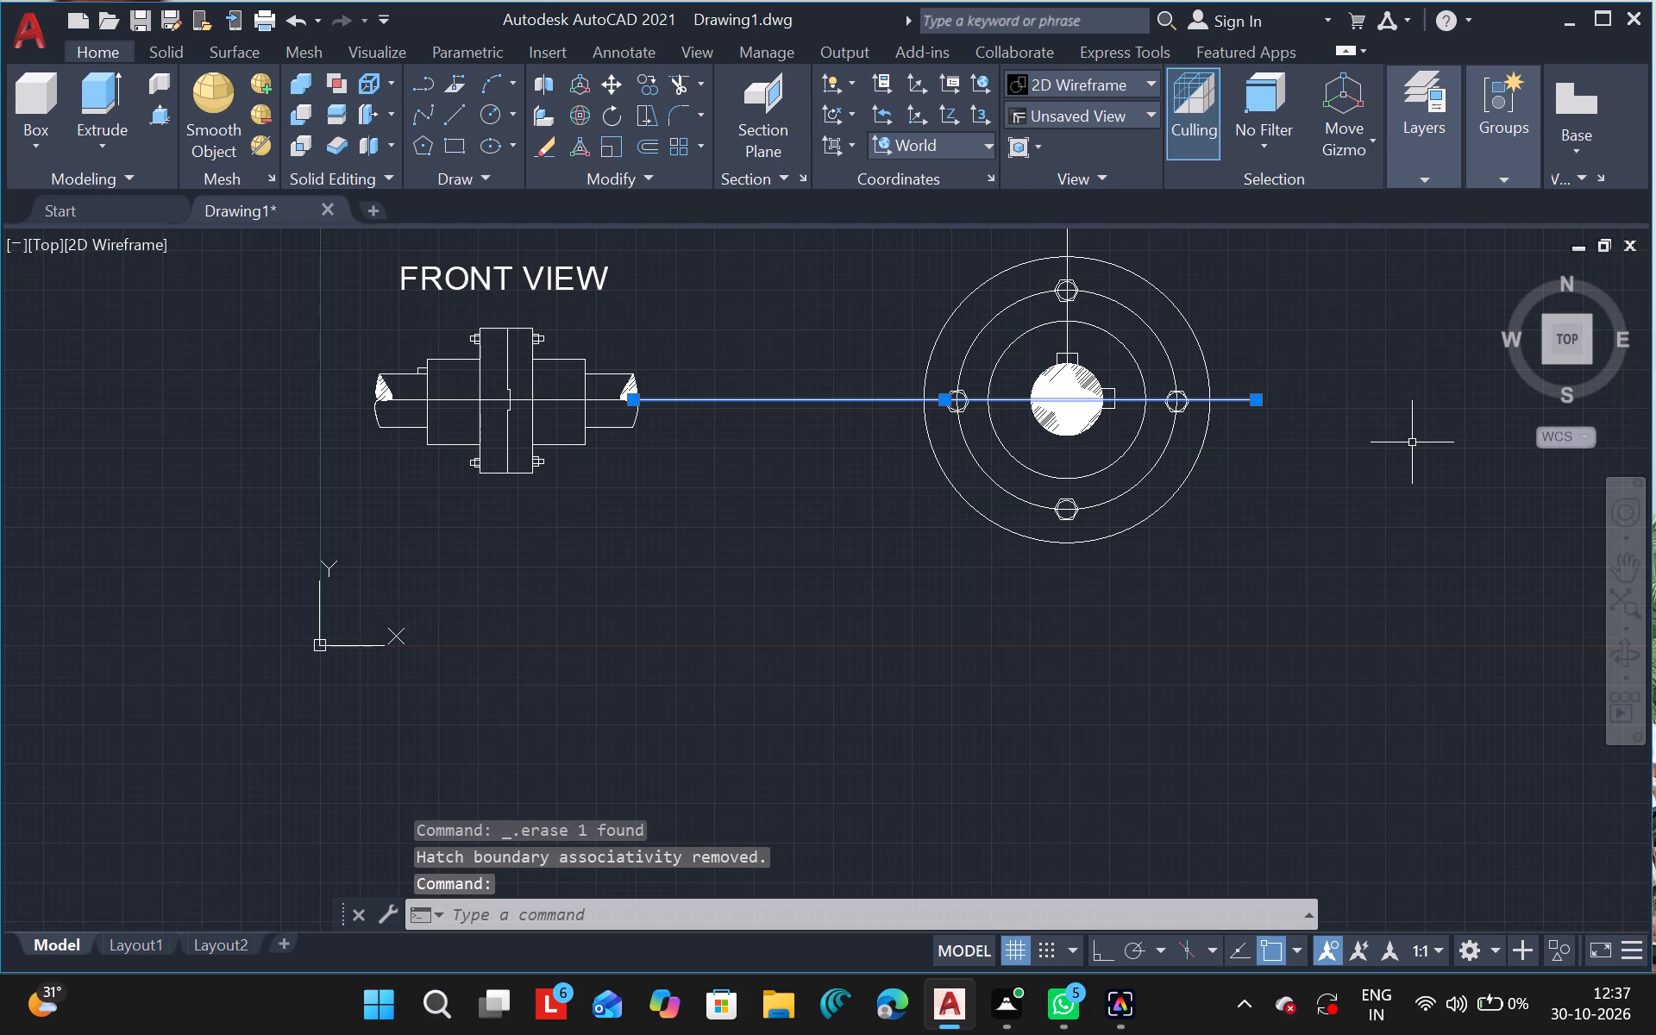
{"action": "key", "text": "Delete"}
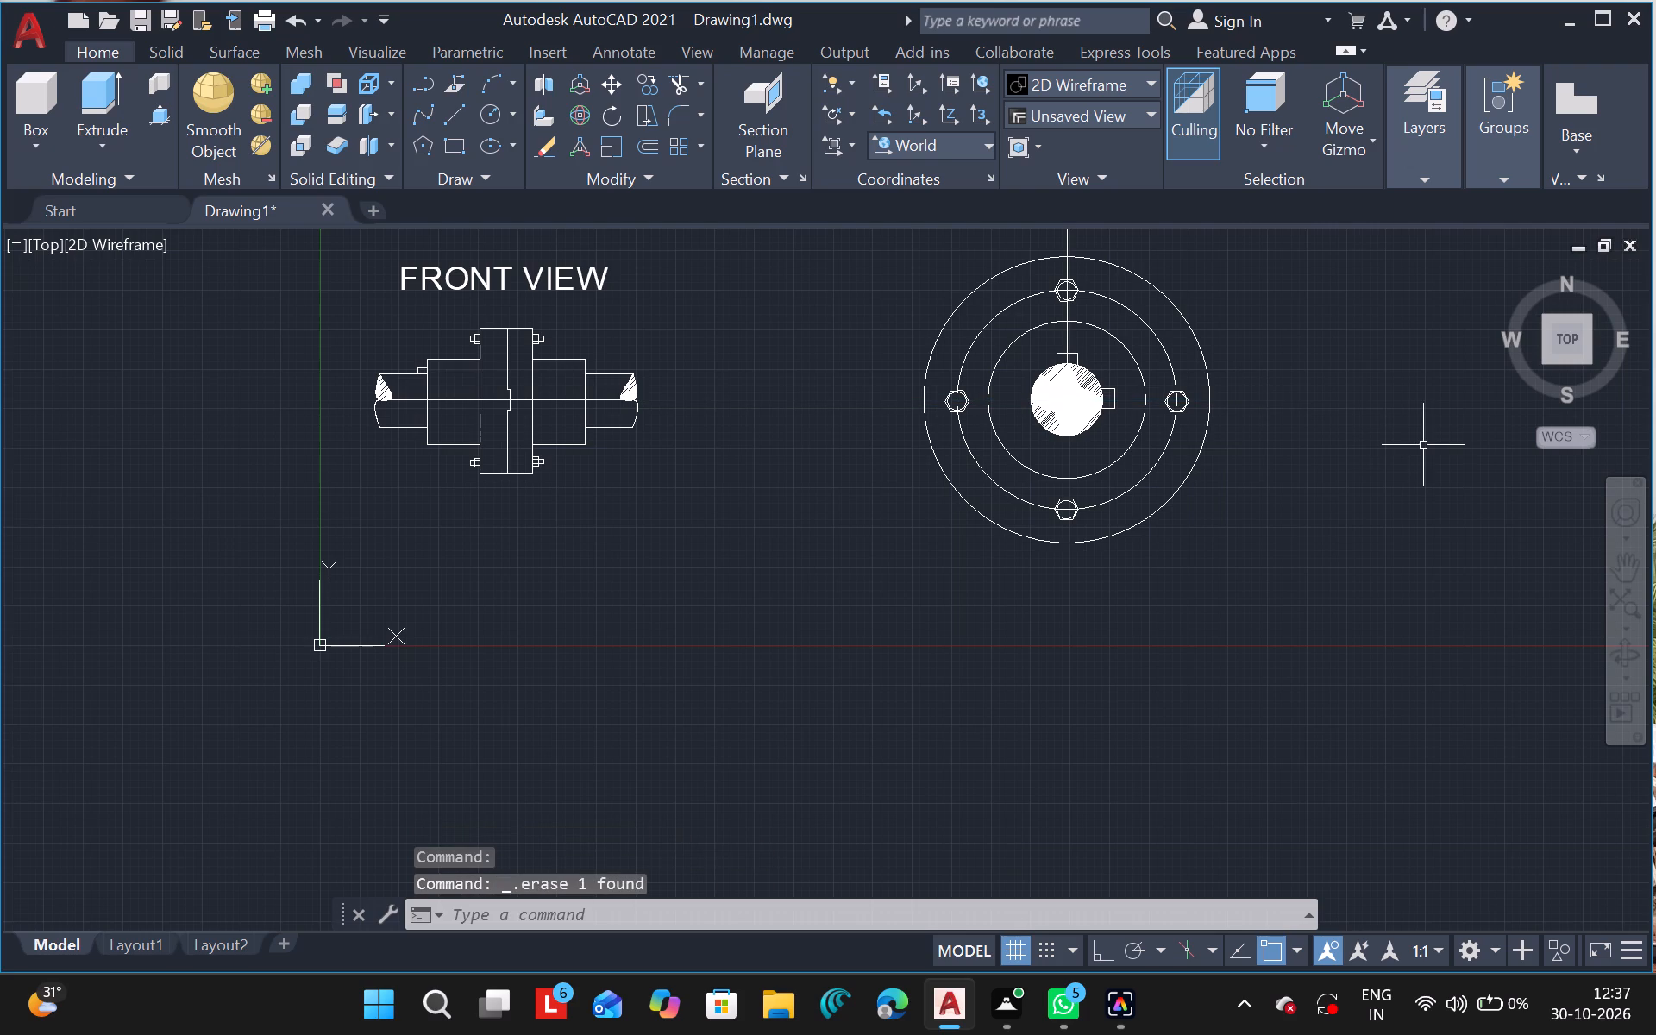
{"action": "left_click", "coordinate": [1063, 232]}
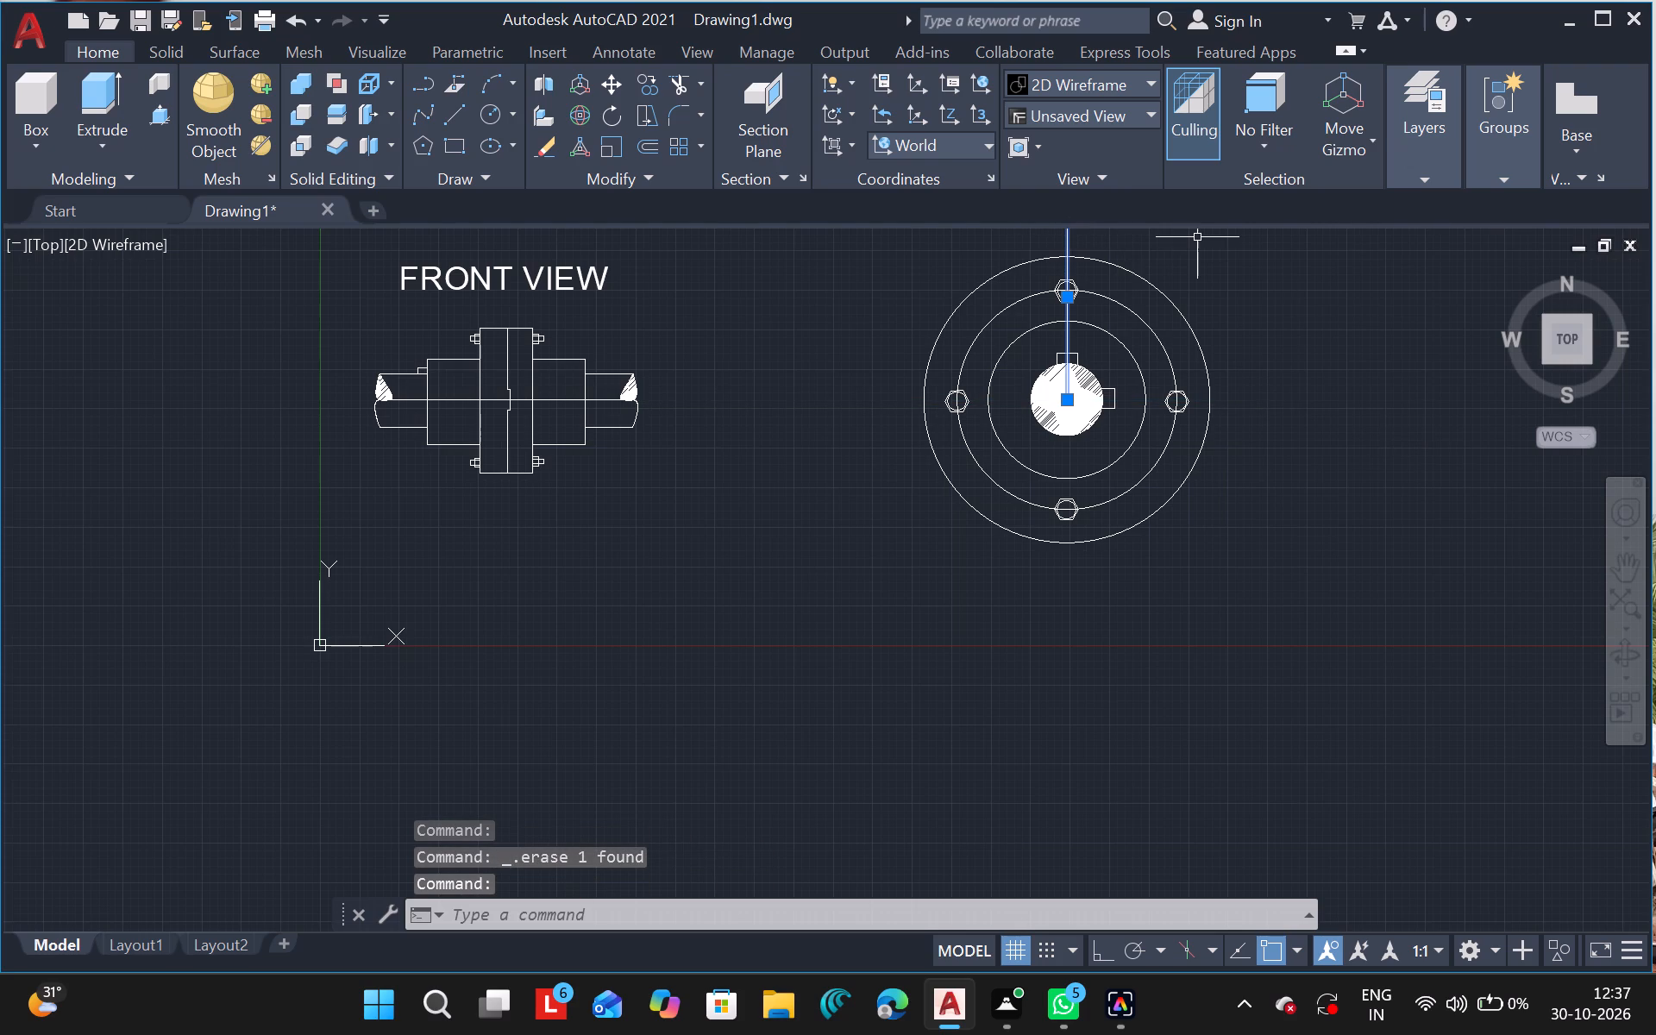
{"action": "key", "text": "Delete"}
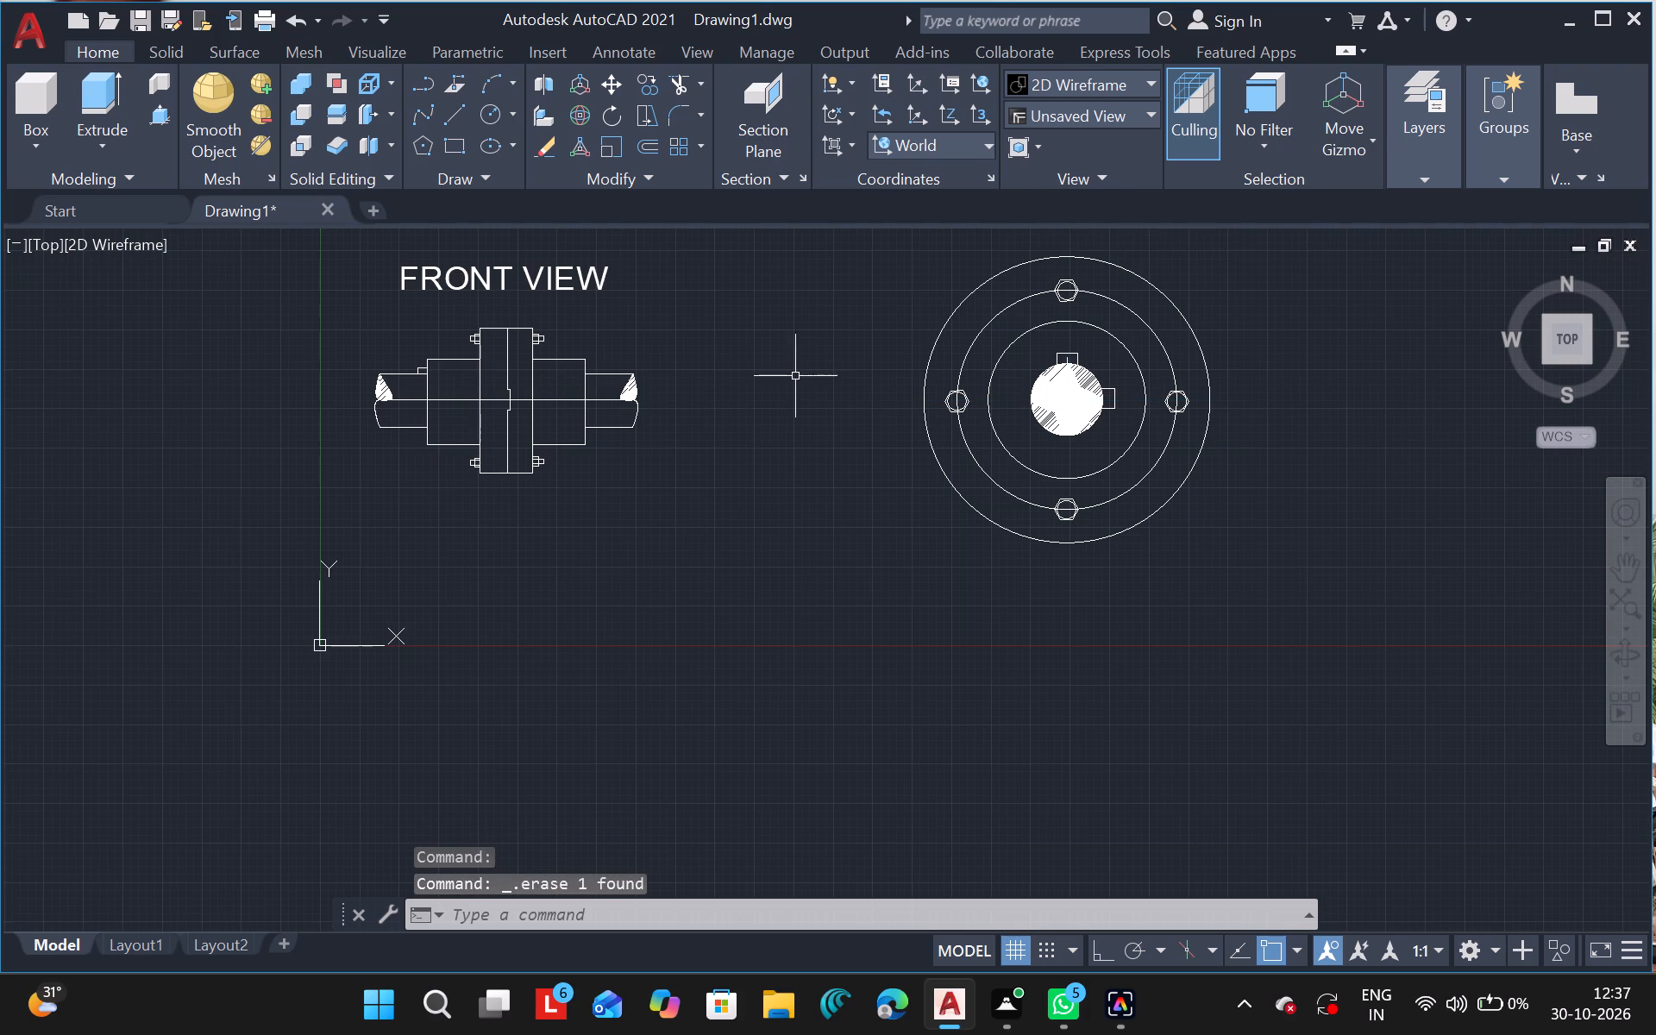
Move the whole circular side view horizontally closer to the front view.
{"action": "scroll", "coordinate": [730, 391], "scroll_direction": "down", "scroll_amount": 2, "text": "ctrl"}
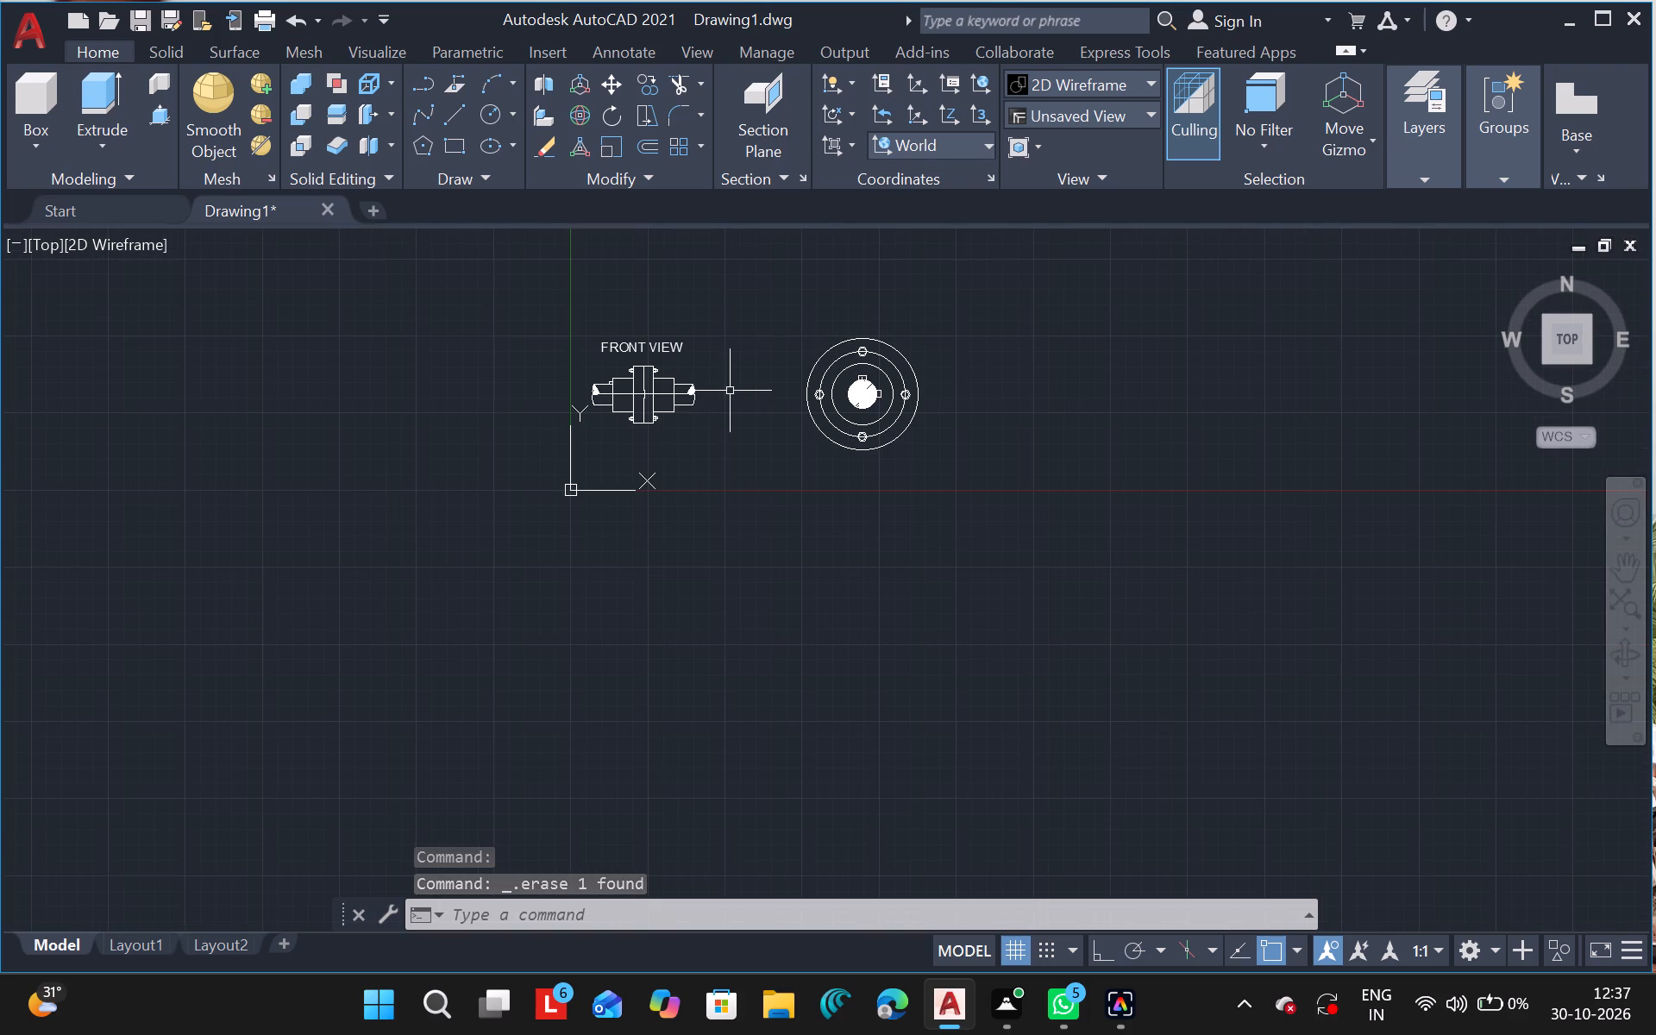
{"action": "left_click_drag", "start_coordinate": [769, 354], "coordinate": [800, 617]}
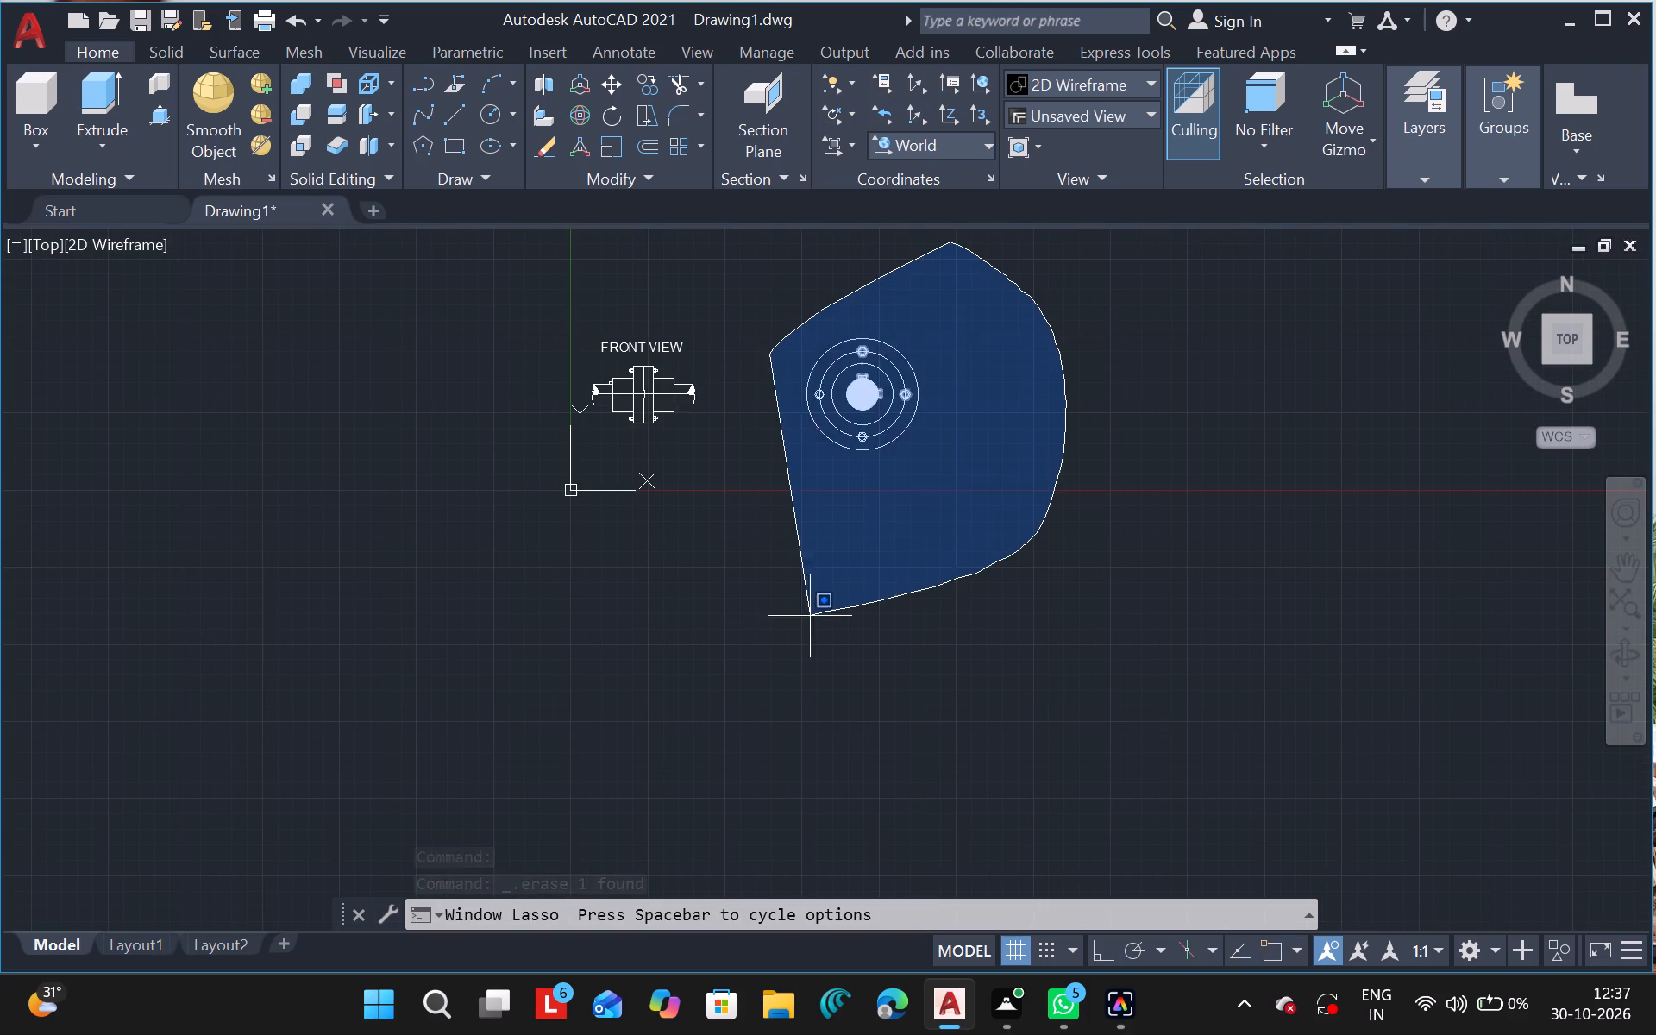
{"action": "left_click_drag", "start_coordinate": [800, 617], "coordinate": [759, 403]}
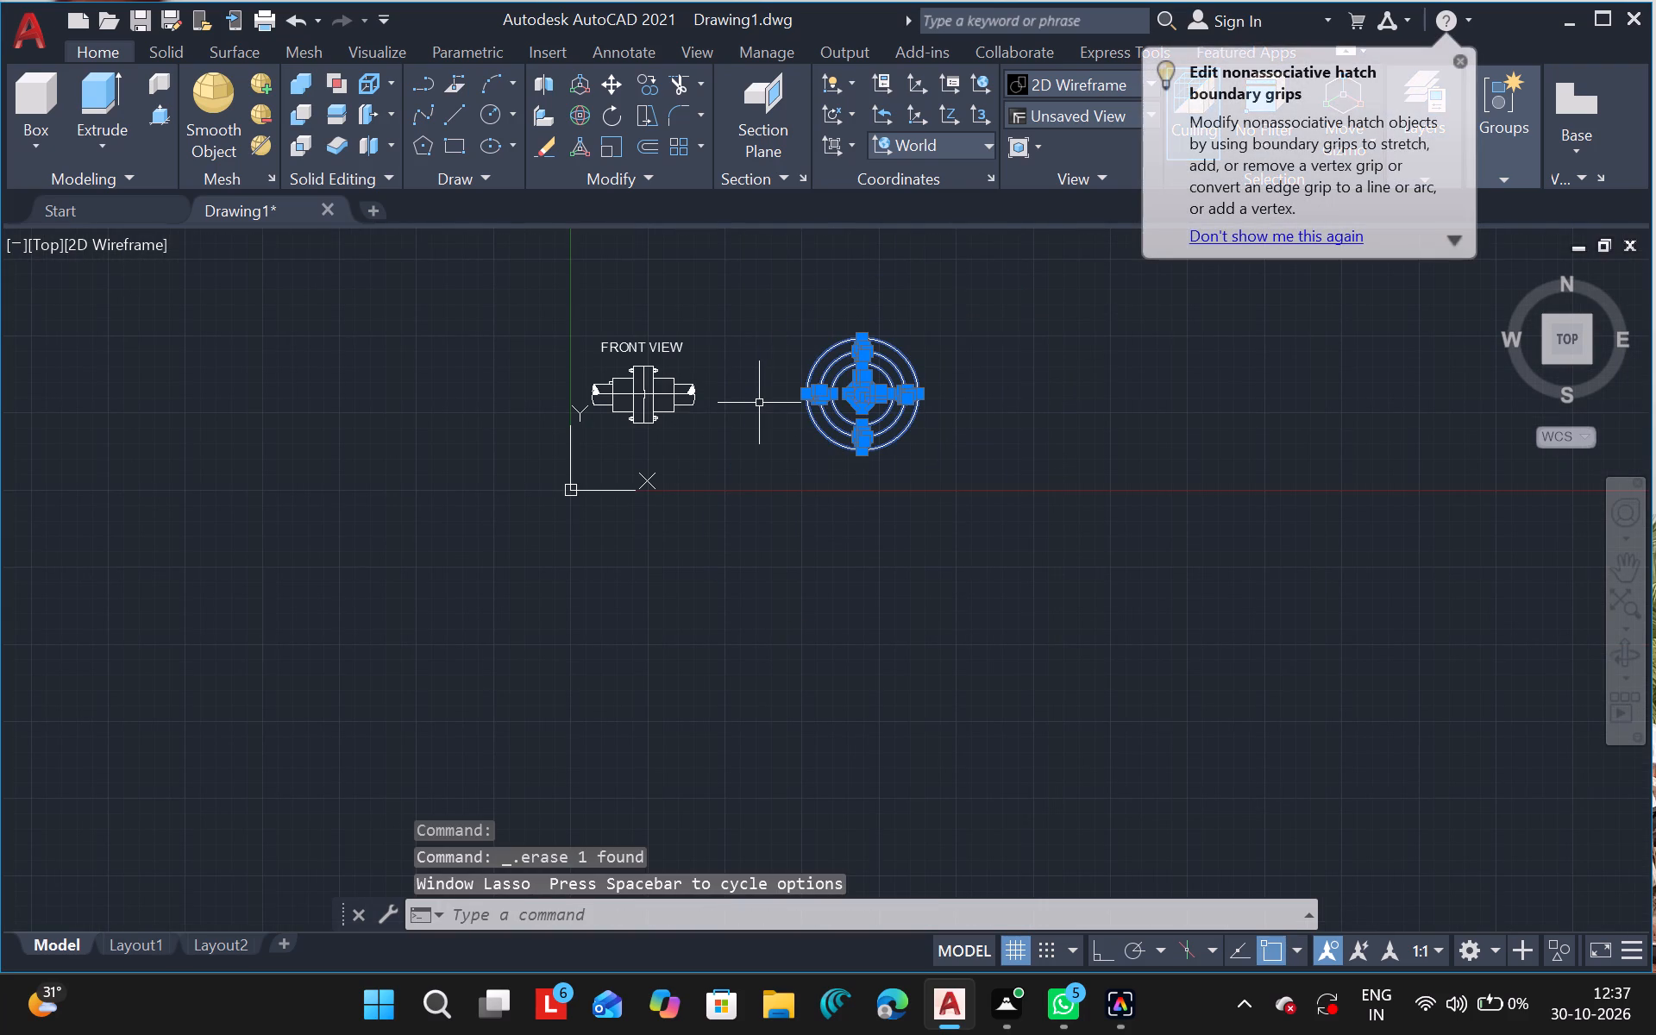
{"action": "type", "text": "MO"}
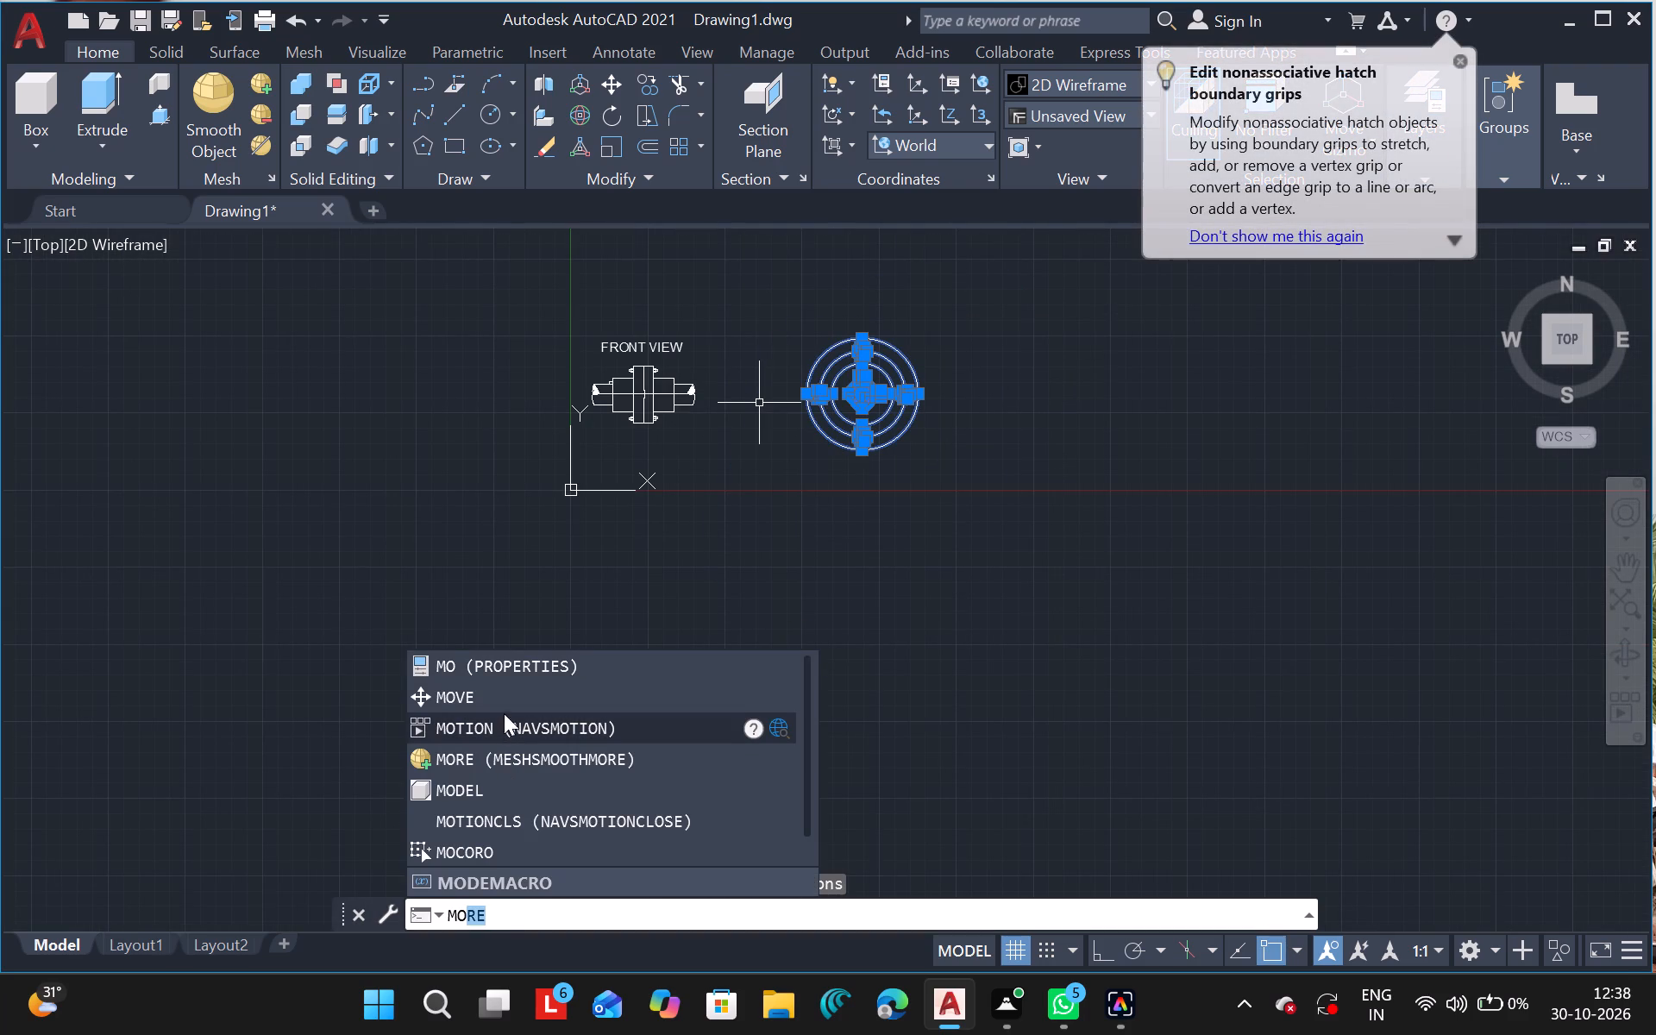
{"action": "left_click", "coordinate": [517, 693]}
{"action": "left_click_drag", "start_coordinate": [1082, 597], "coordinate": [1045, 592]}
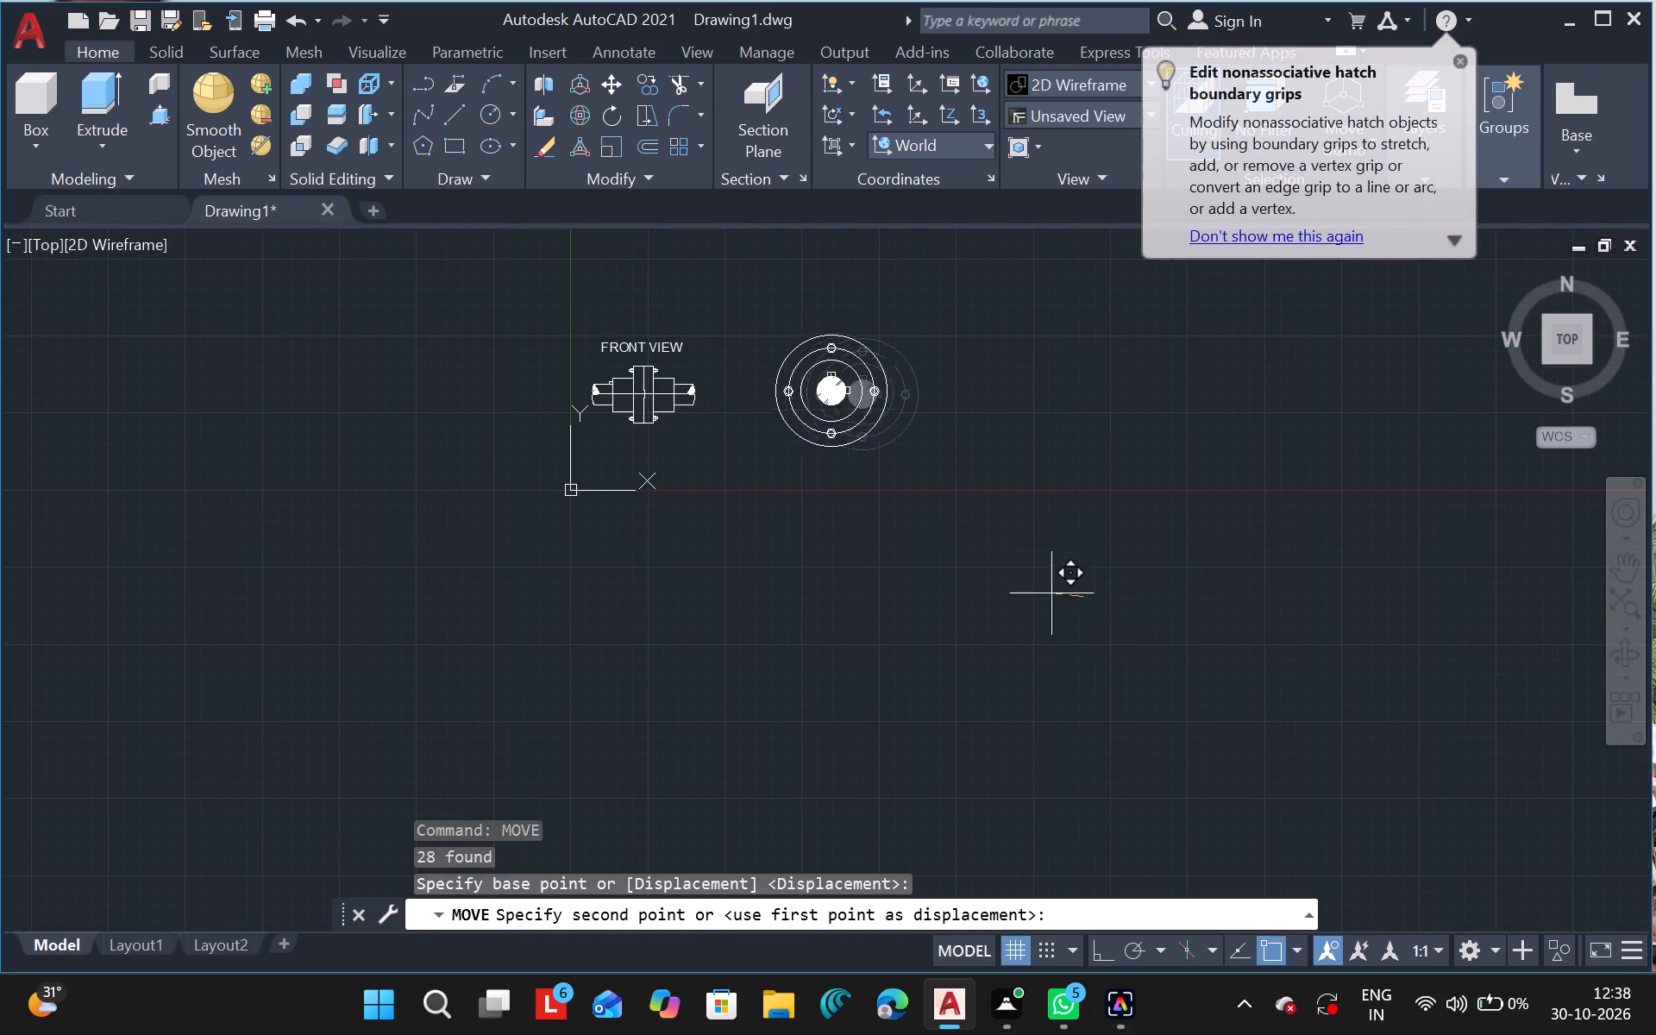
{"action": "left_click_drag", "start_coordinate": [1045, 592], "coordinate": [1026, 597]}
{"action": "left_click", "coordinate": [1026, 597]}
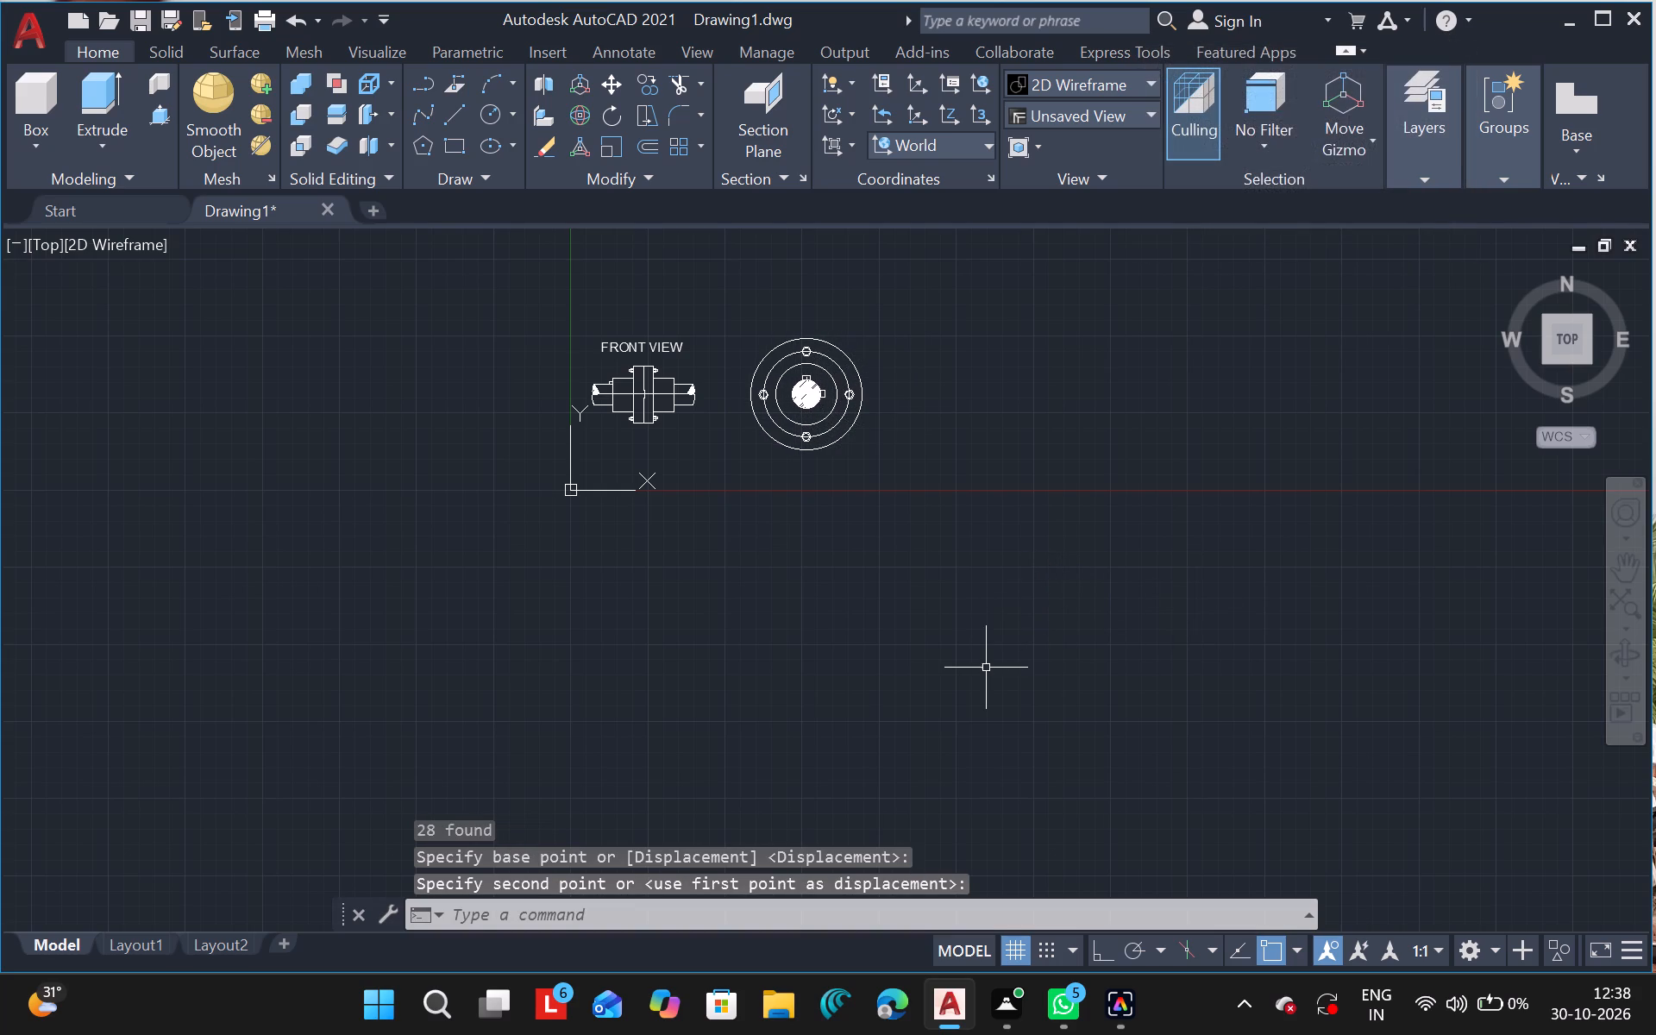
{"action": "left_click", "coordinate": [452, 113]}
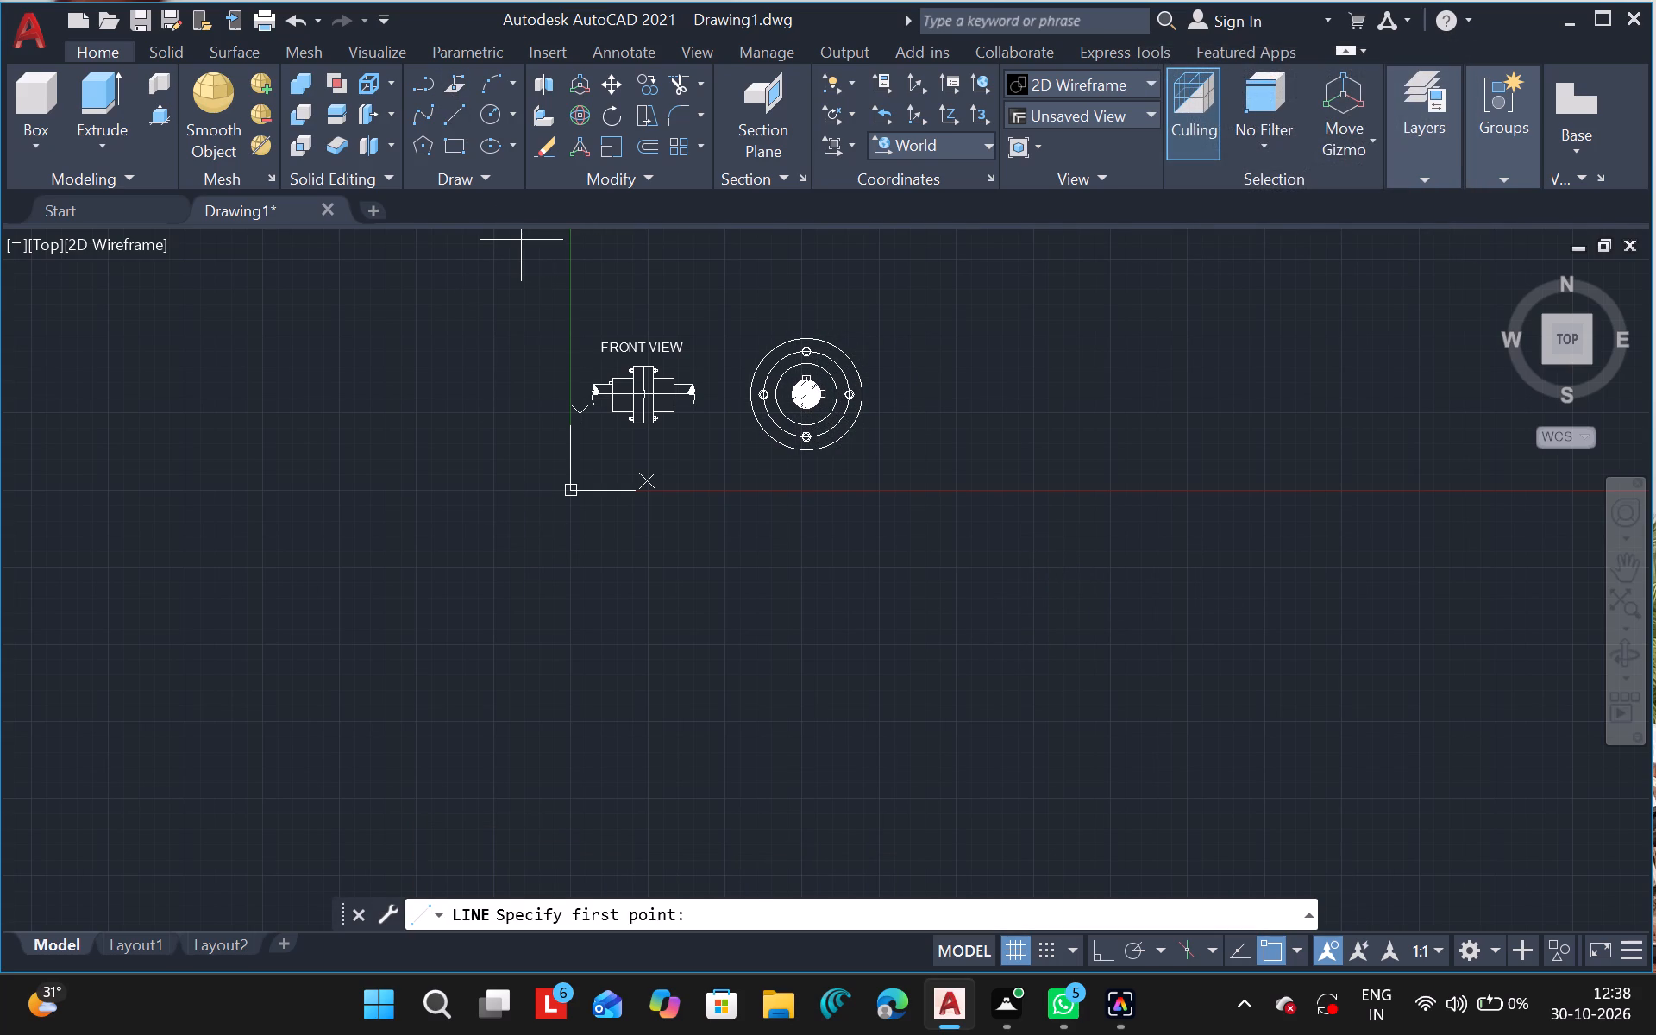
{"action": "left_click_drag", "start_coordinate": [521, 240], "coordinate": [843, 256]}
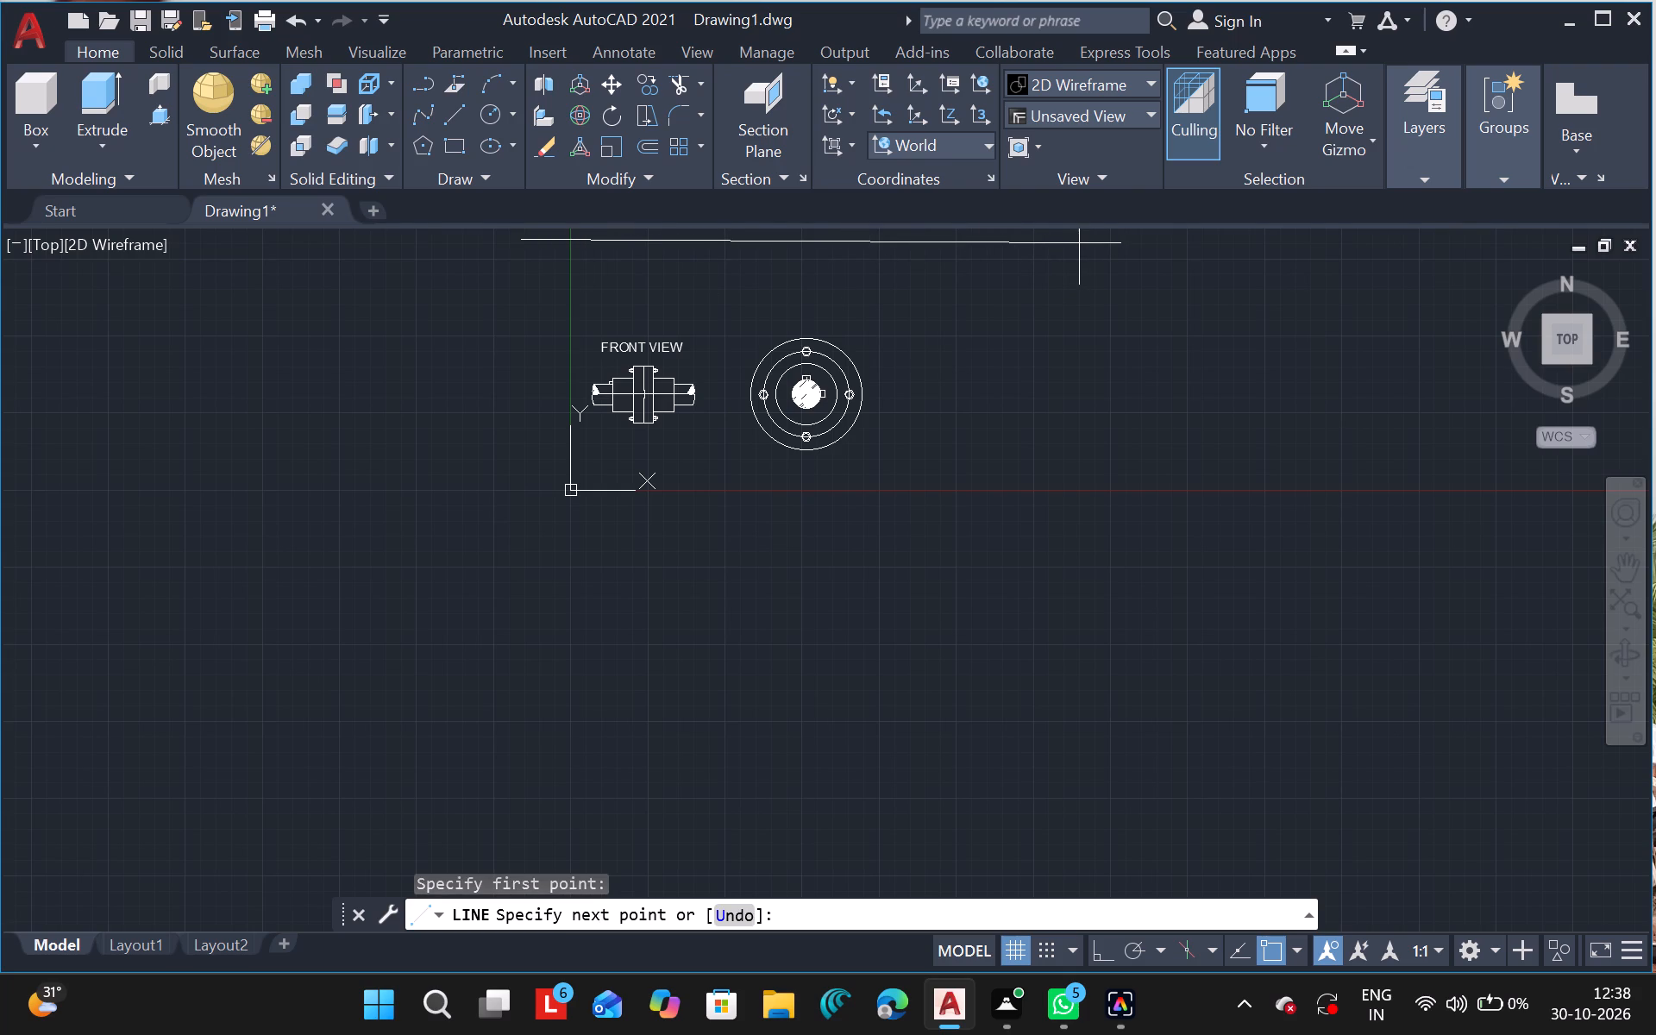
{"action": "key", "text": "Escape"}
Move the whole circular side view slightly nearer the front view and a little lower.
{"action": "scroll", "coordinate": [737, 366], "scroll_direction": "up", "scroll_amount": 2, "text": "ctrl"}
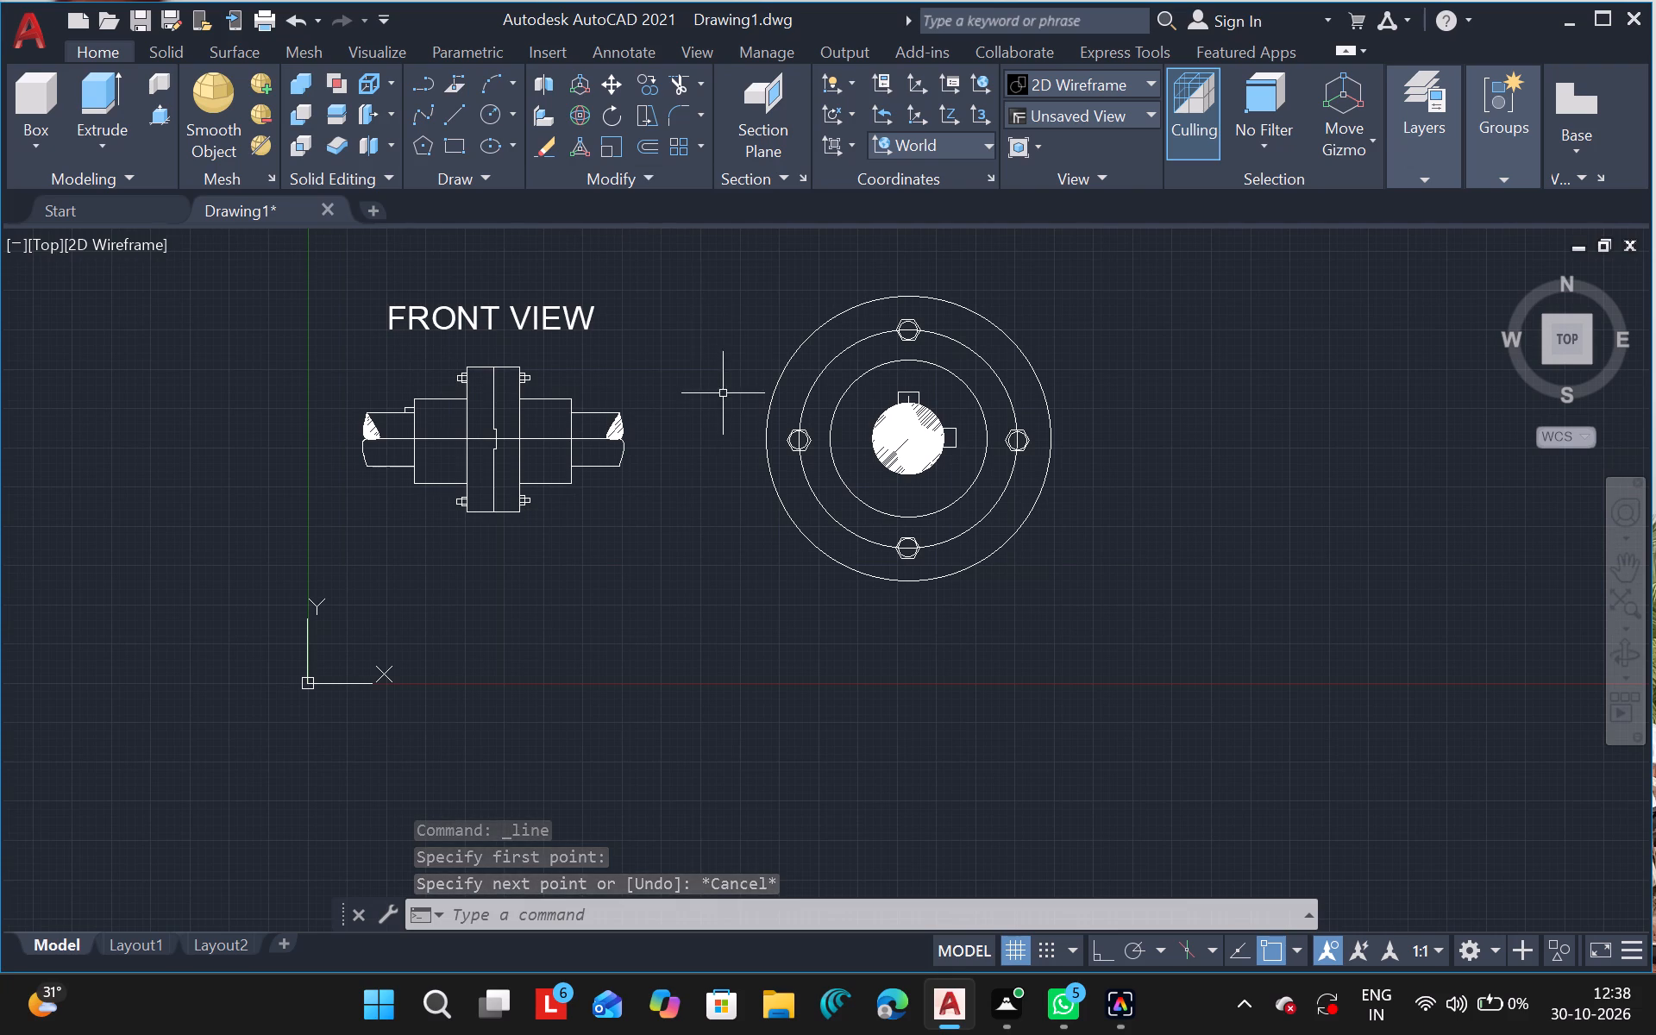
{"action": "left_click_drag", "start_coordinate": [755, 287], "coordinate": [900, 621]}
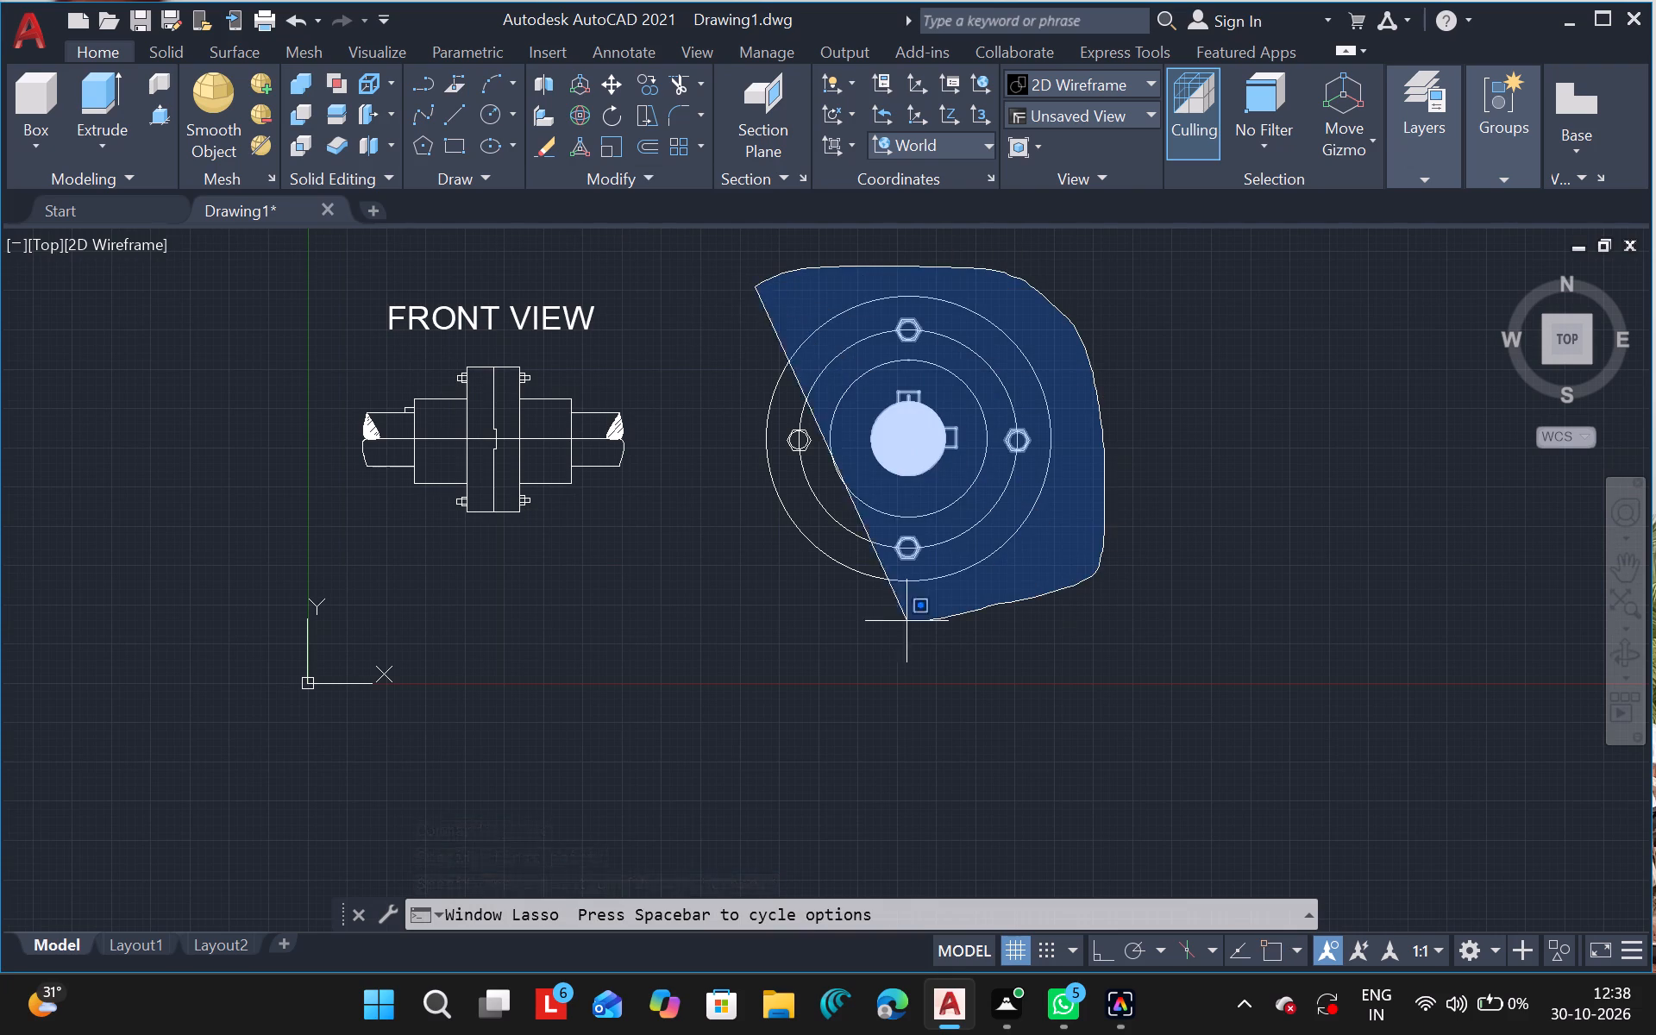
{"action": "left_click_drag", "start_coordinate": [900, 621], "coordinate": [667, 461]}
{"action": "type", "text": "MO"}
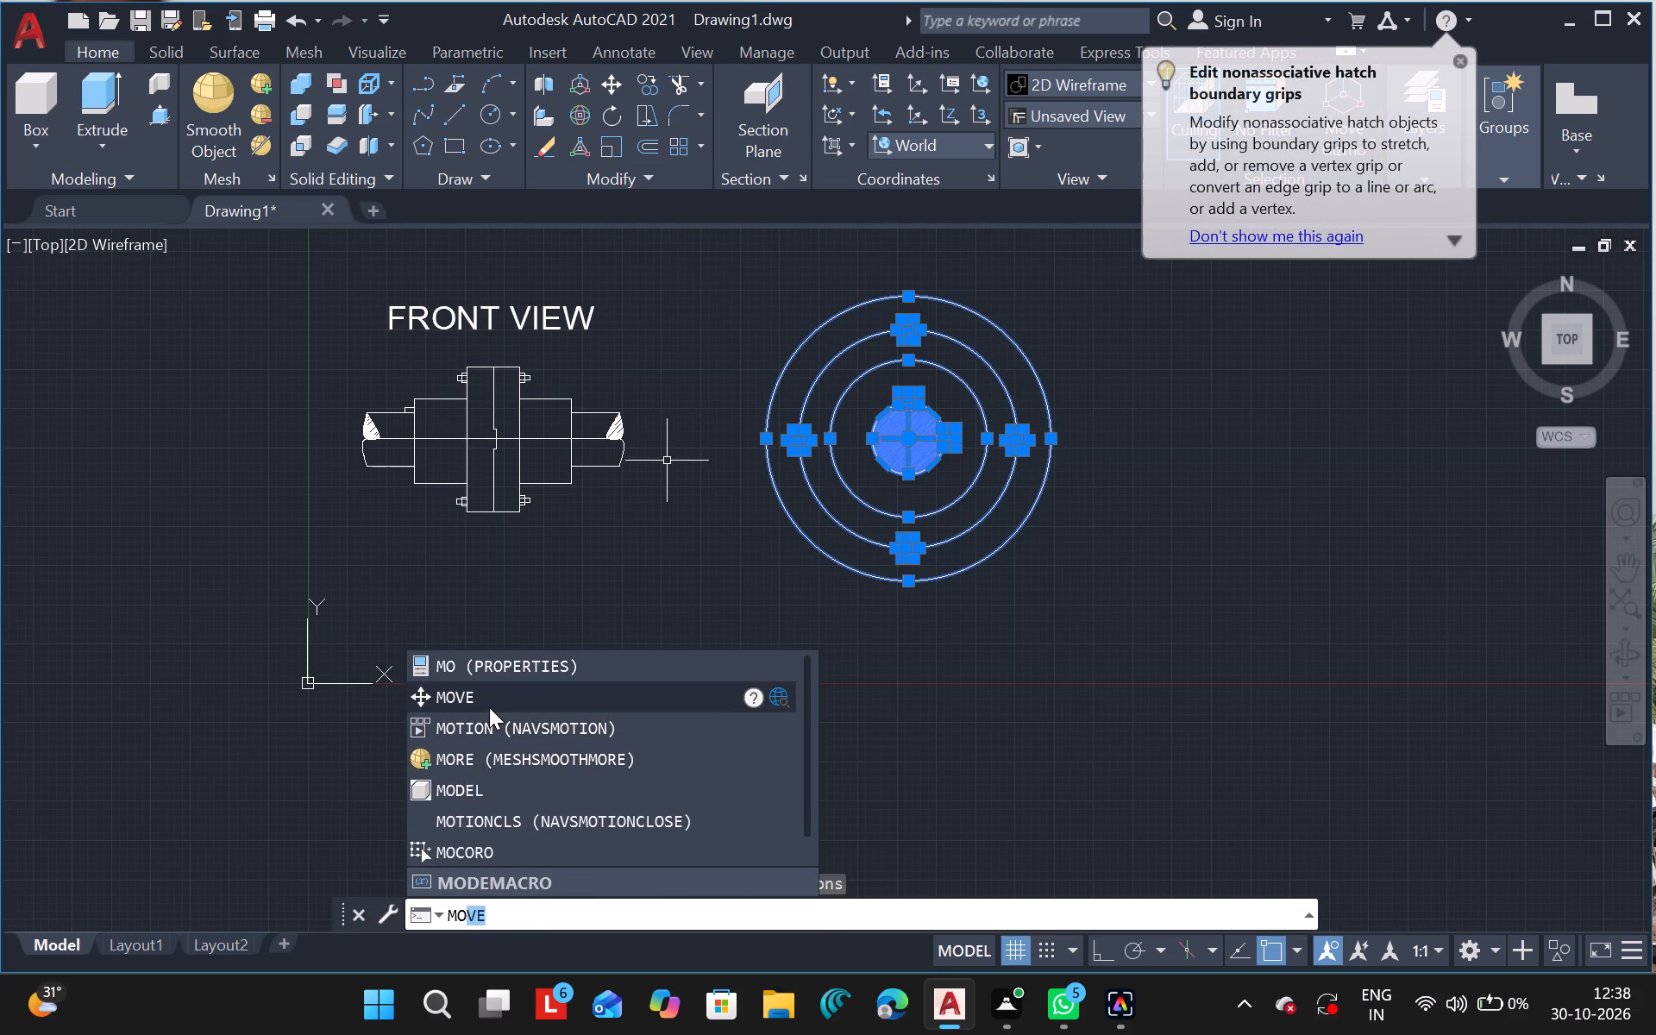
{"action": "left_click", "coordinate": [489, 699]}
{"action": "left_click_drag", "start_coordinate": [699, 736], "coordinate": [674, 753]}
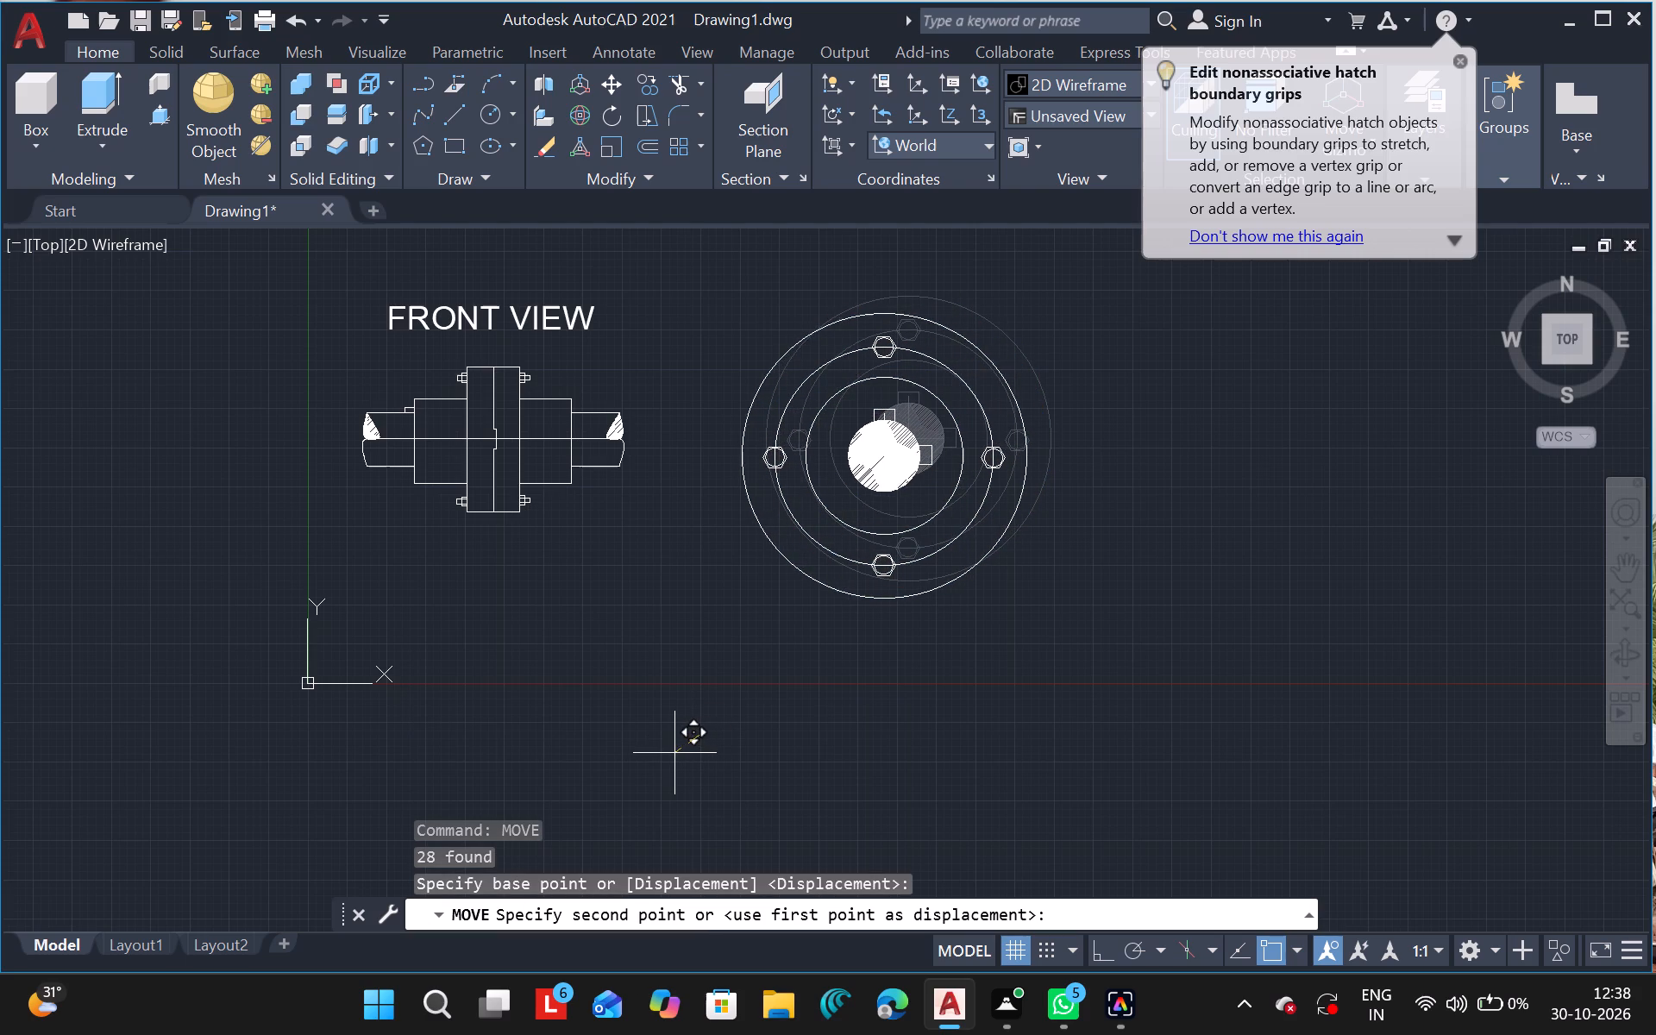
{"action": "left_click_drag", "start_coordinate": [674, 753], "coordinate": [684, 752]}
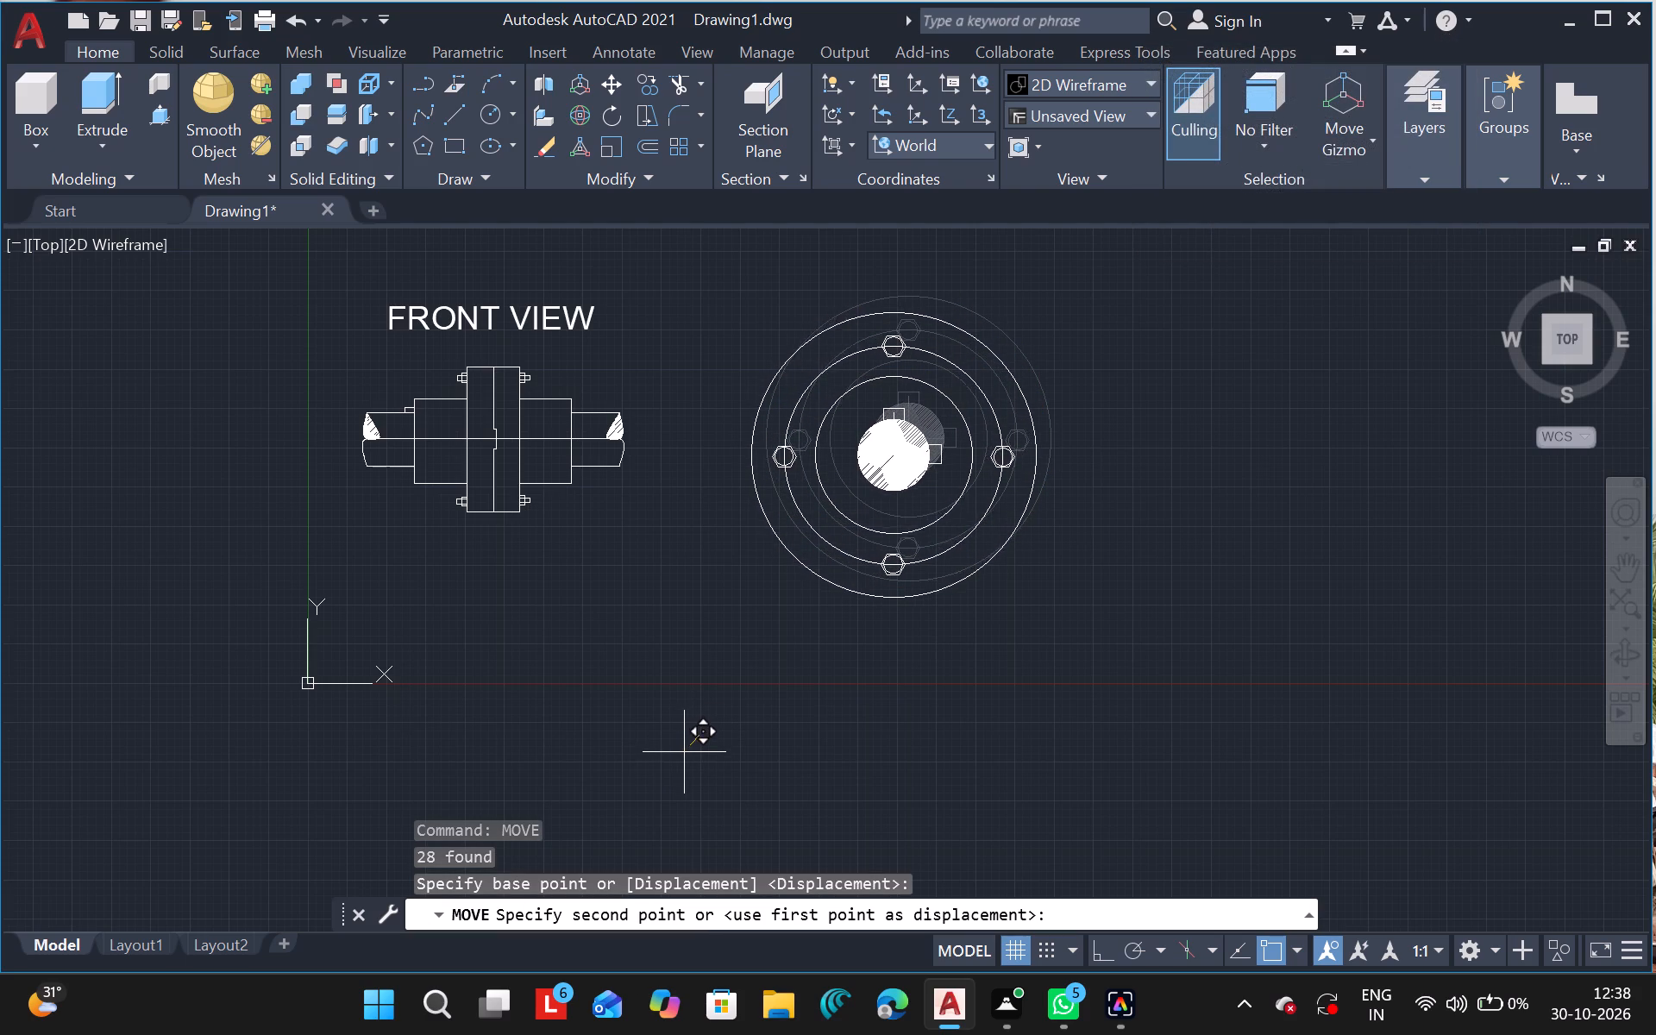
{"action": "left_click_drag", "start_coordinate": [684, 752], "coordinate": [685, 762]}
{"action": "left_click", "coordinate": [685, 762]}
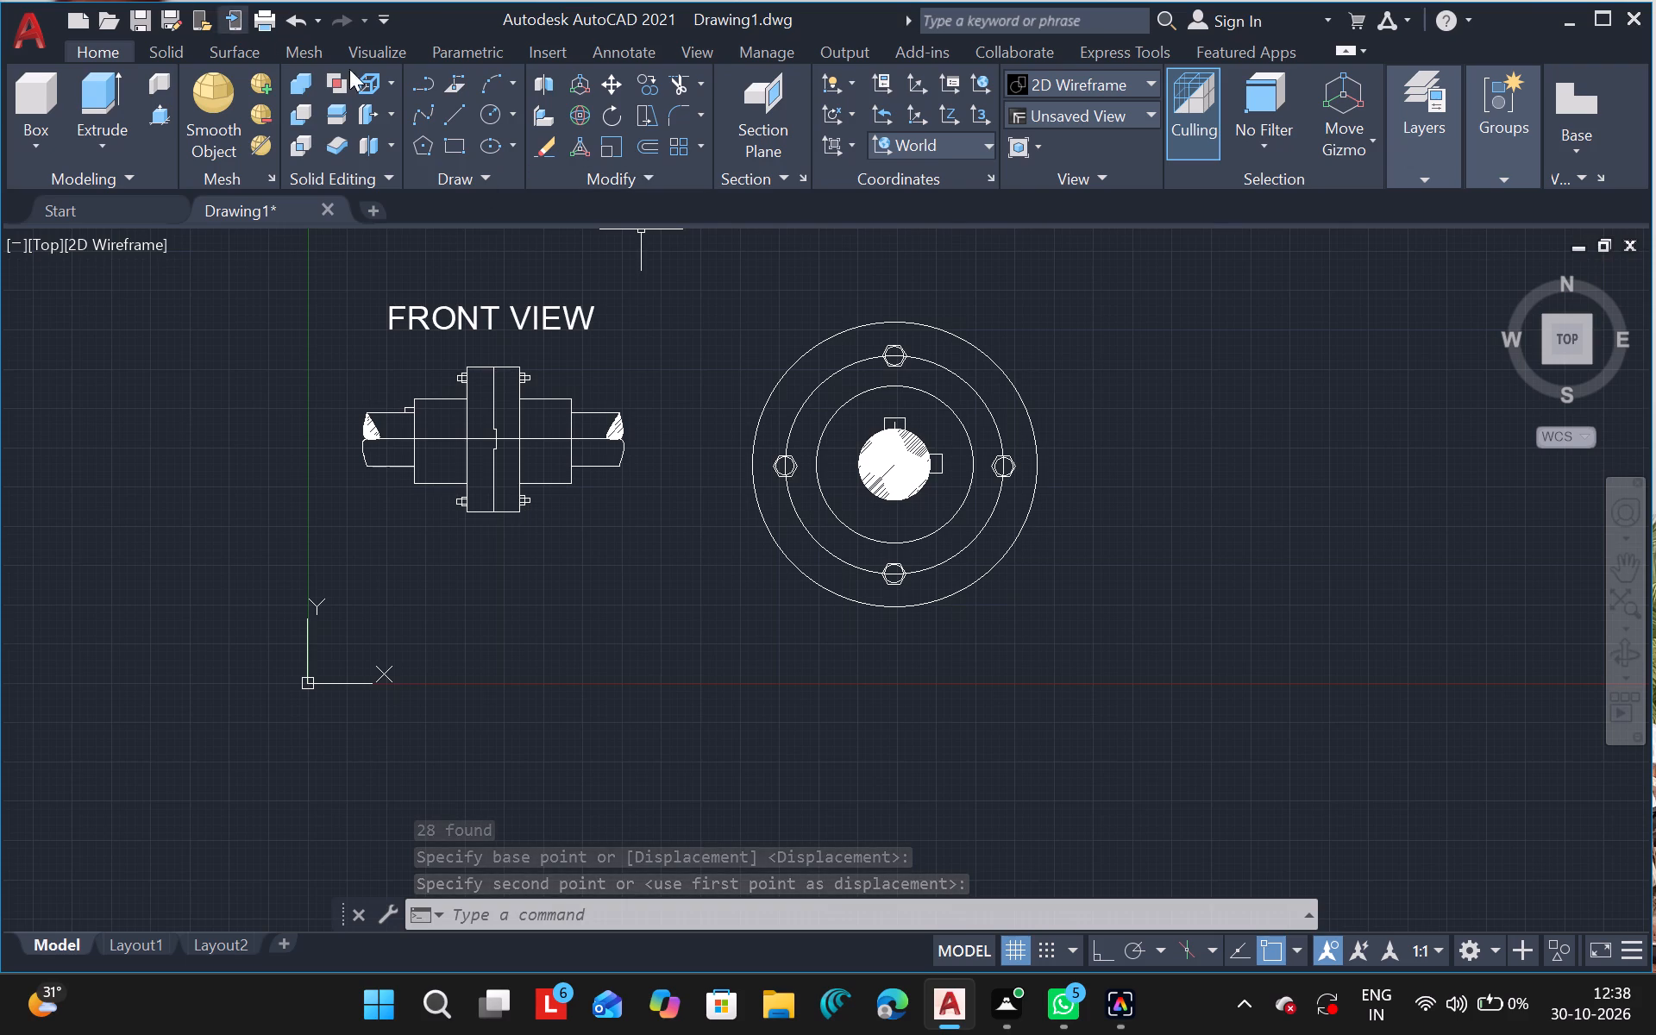
Add the multiline text label "SIDE VIEW" above the circular side view.
{"action": "left_click", "coordinate": [631, 50]}
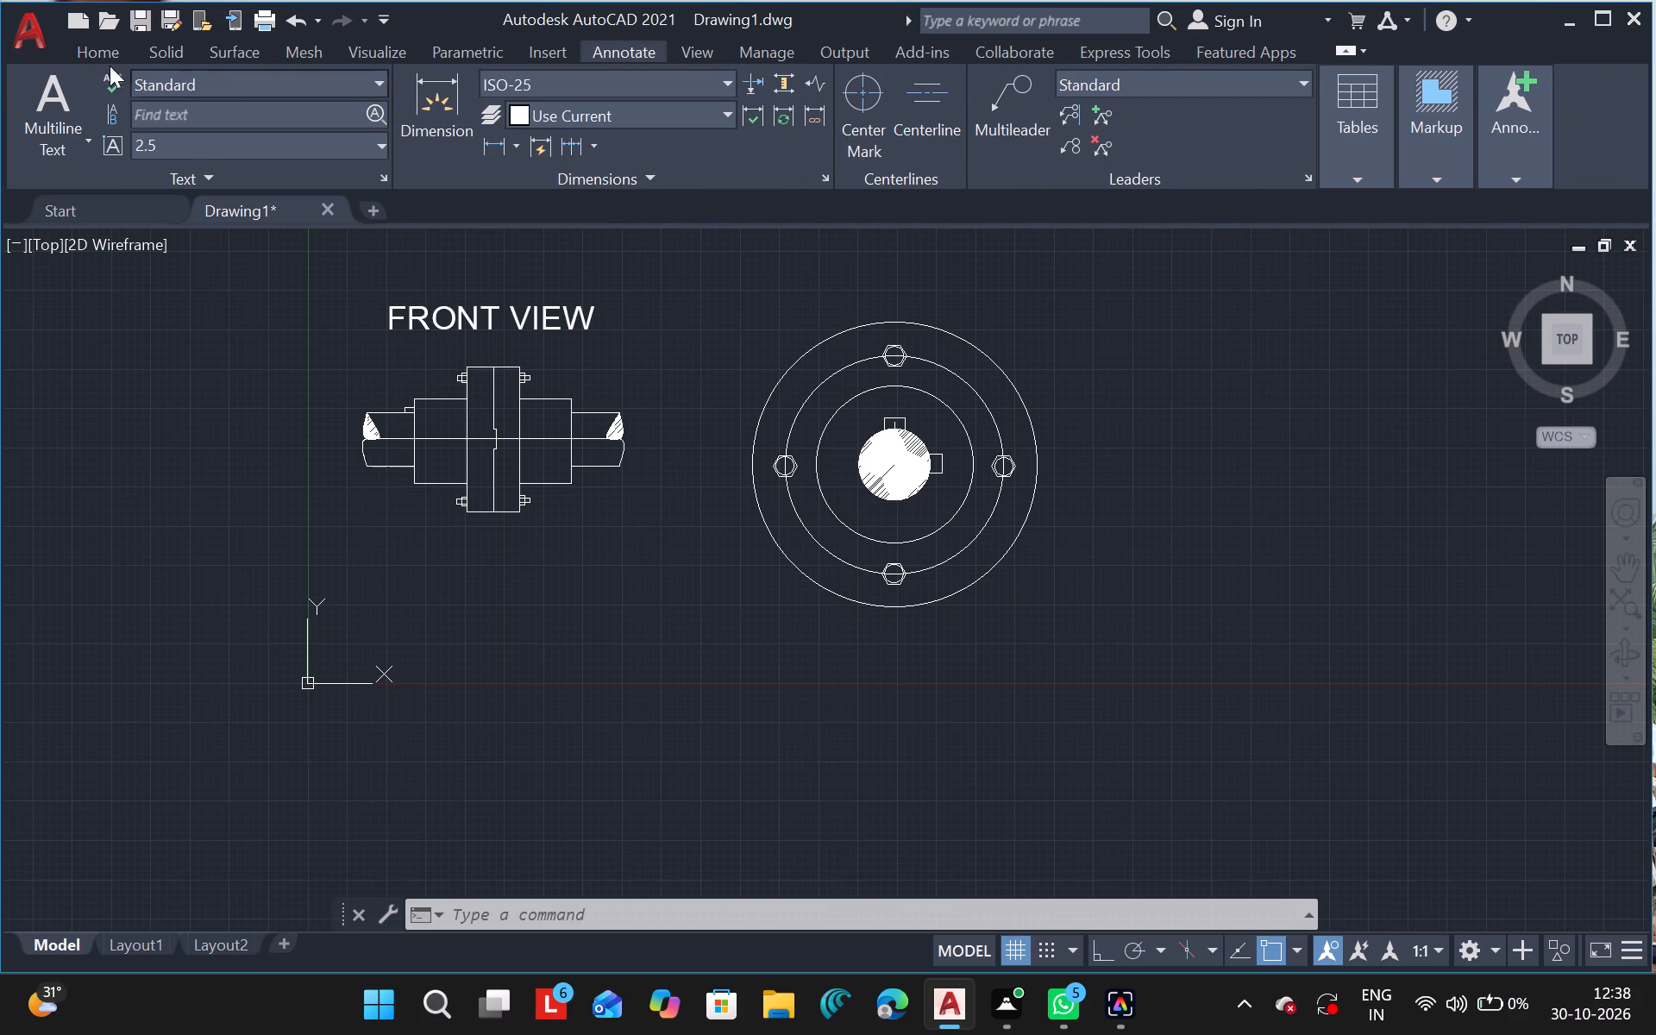
{"action": "left_click", "coordinate": [53, 101]}
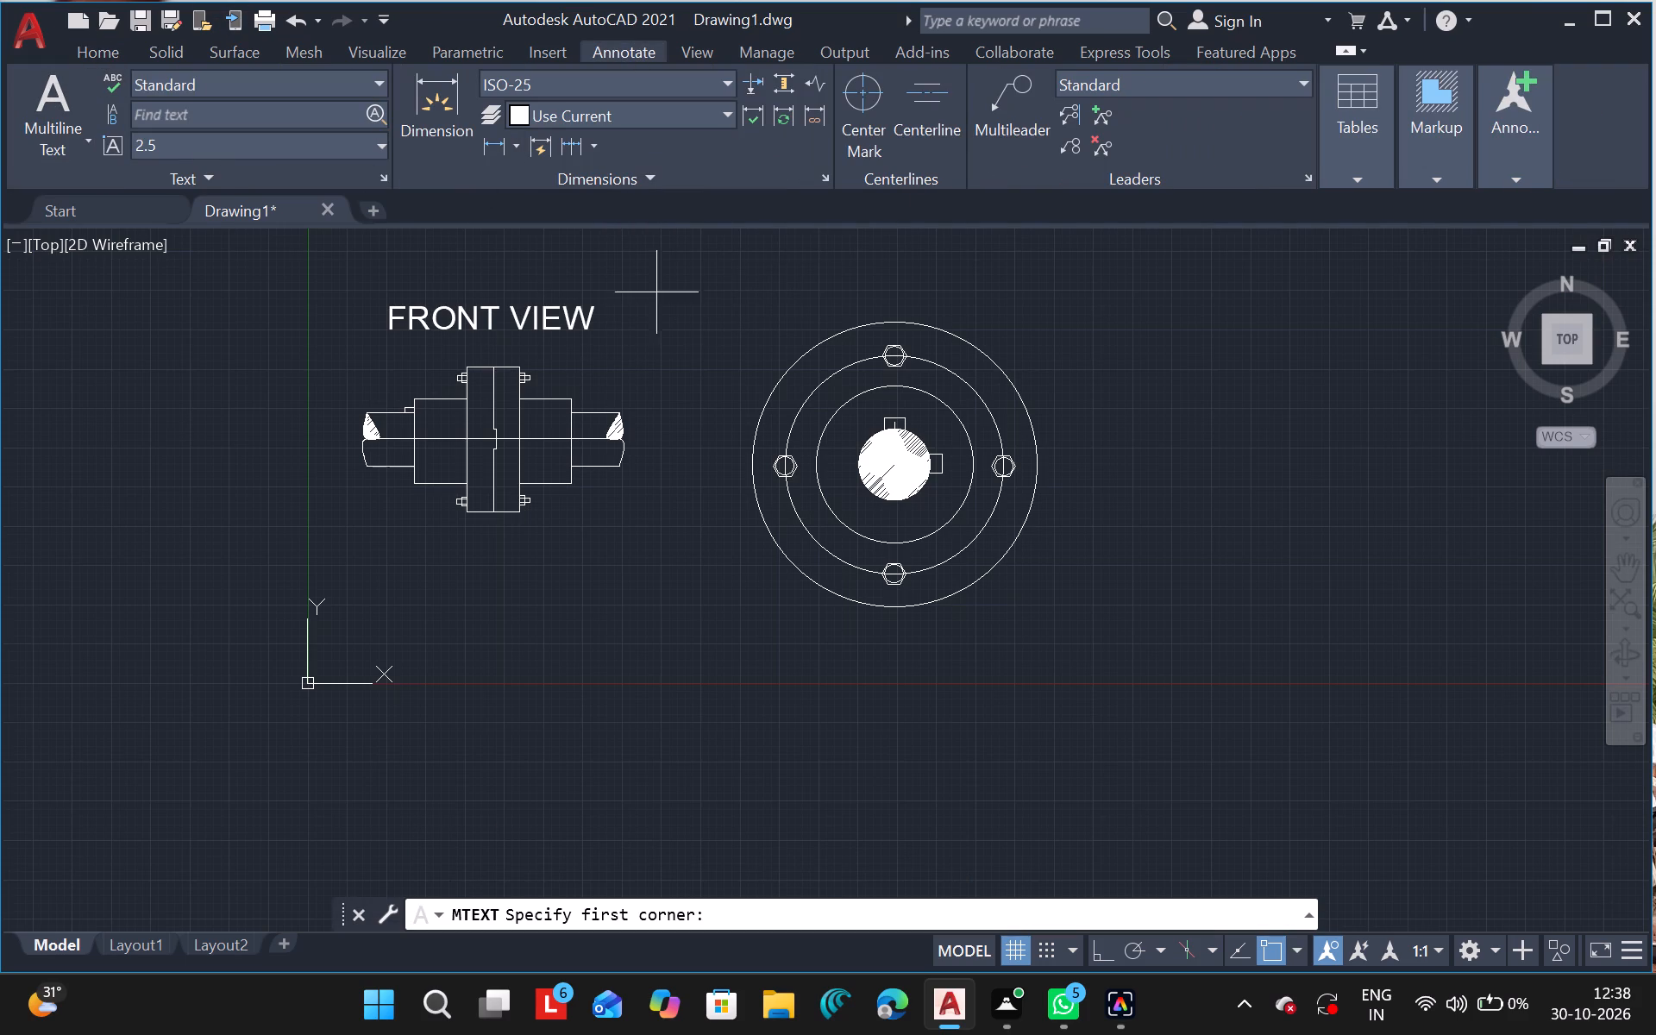
{"action": "triple_click", "coordinate": [865, 285]}
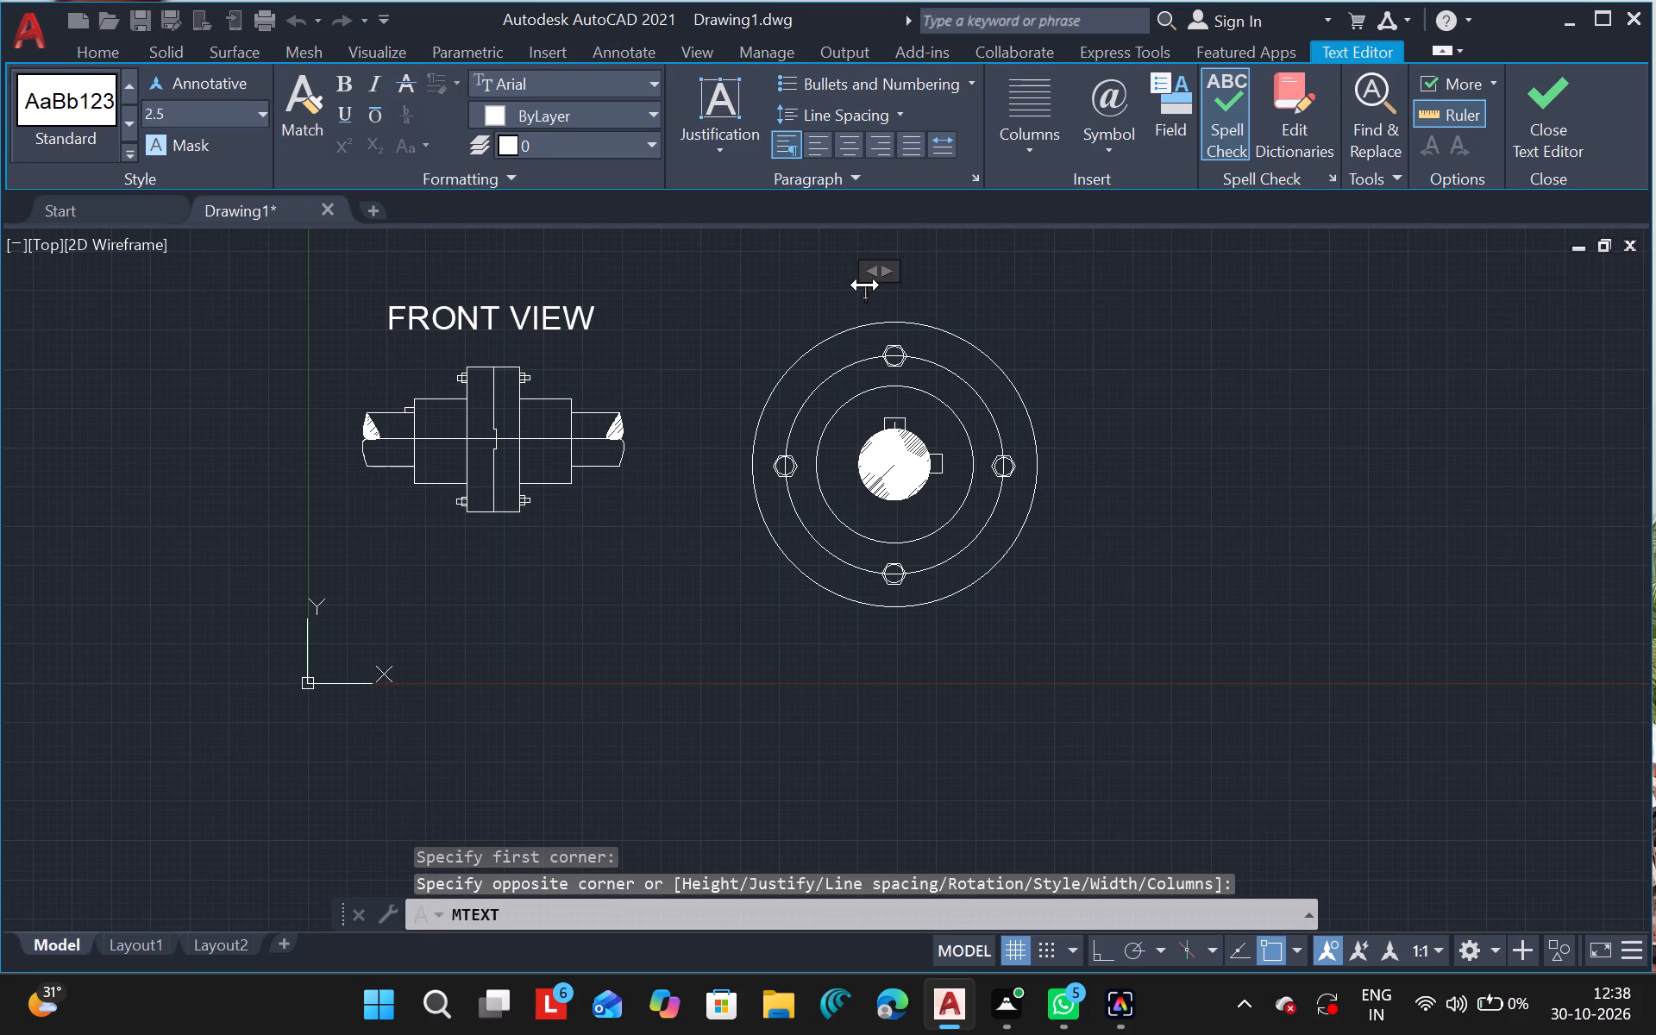
{"action": "key", "text": "s"}
{"action": "type", "text": "IDE"}
{"action": "key", "text": "space"}
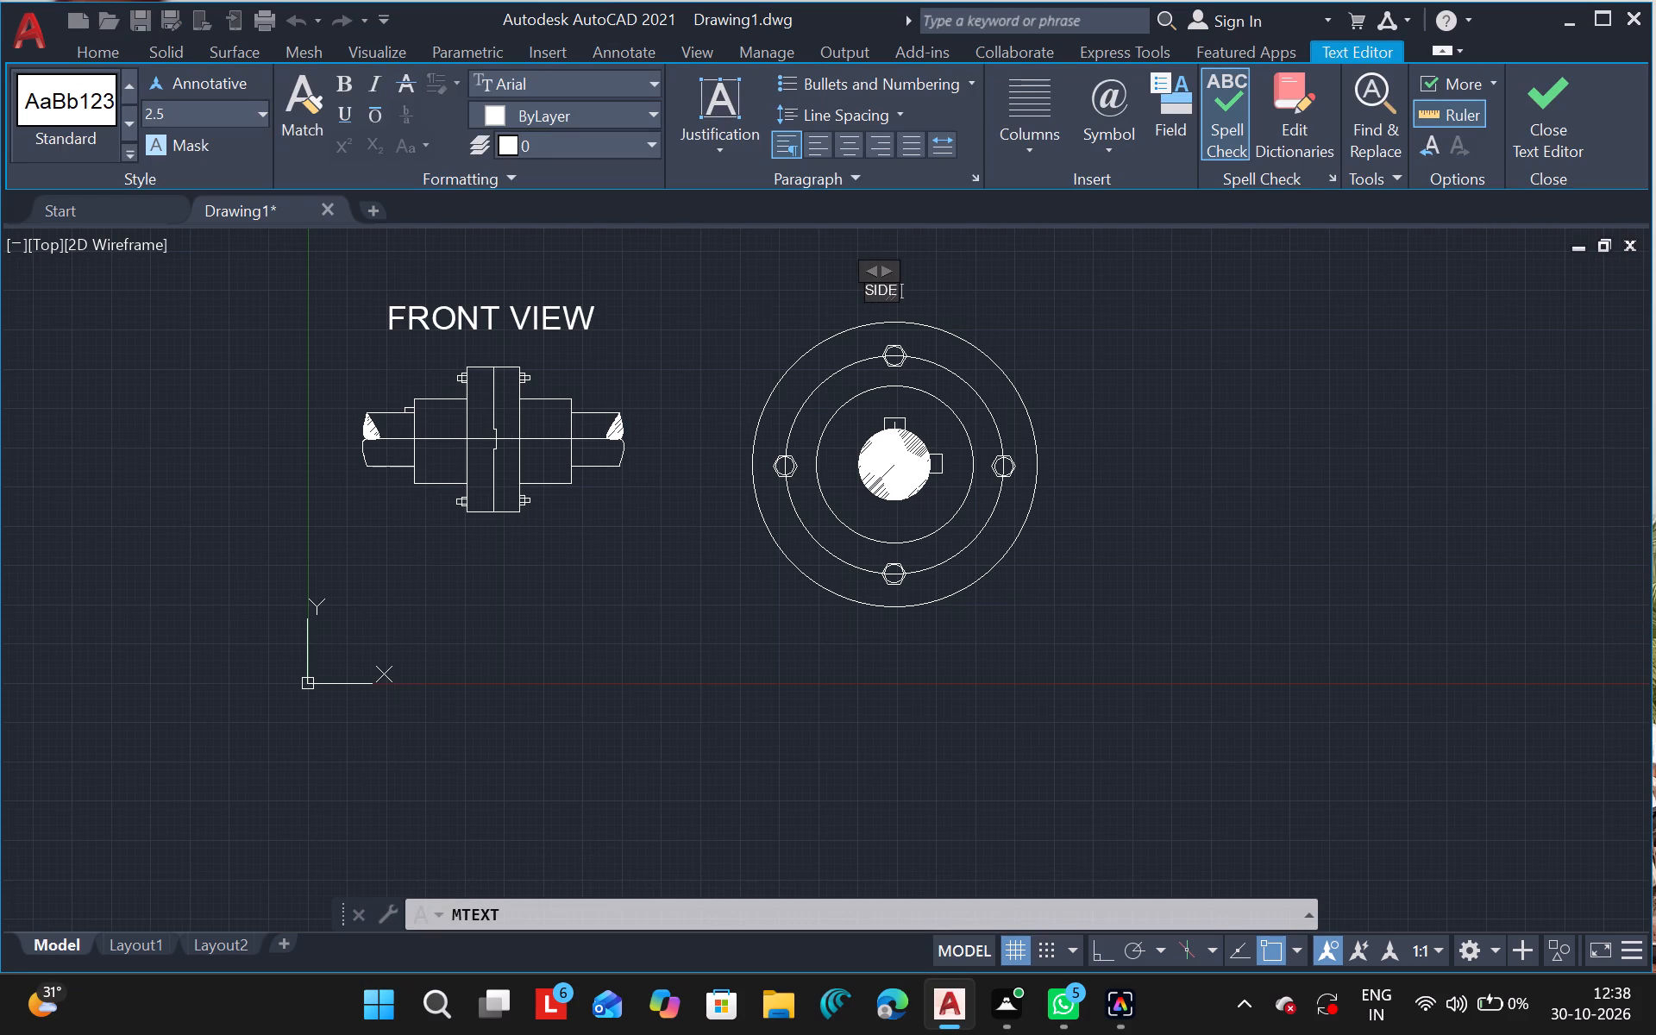
{"action": "type", "text": "VIEW"}
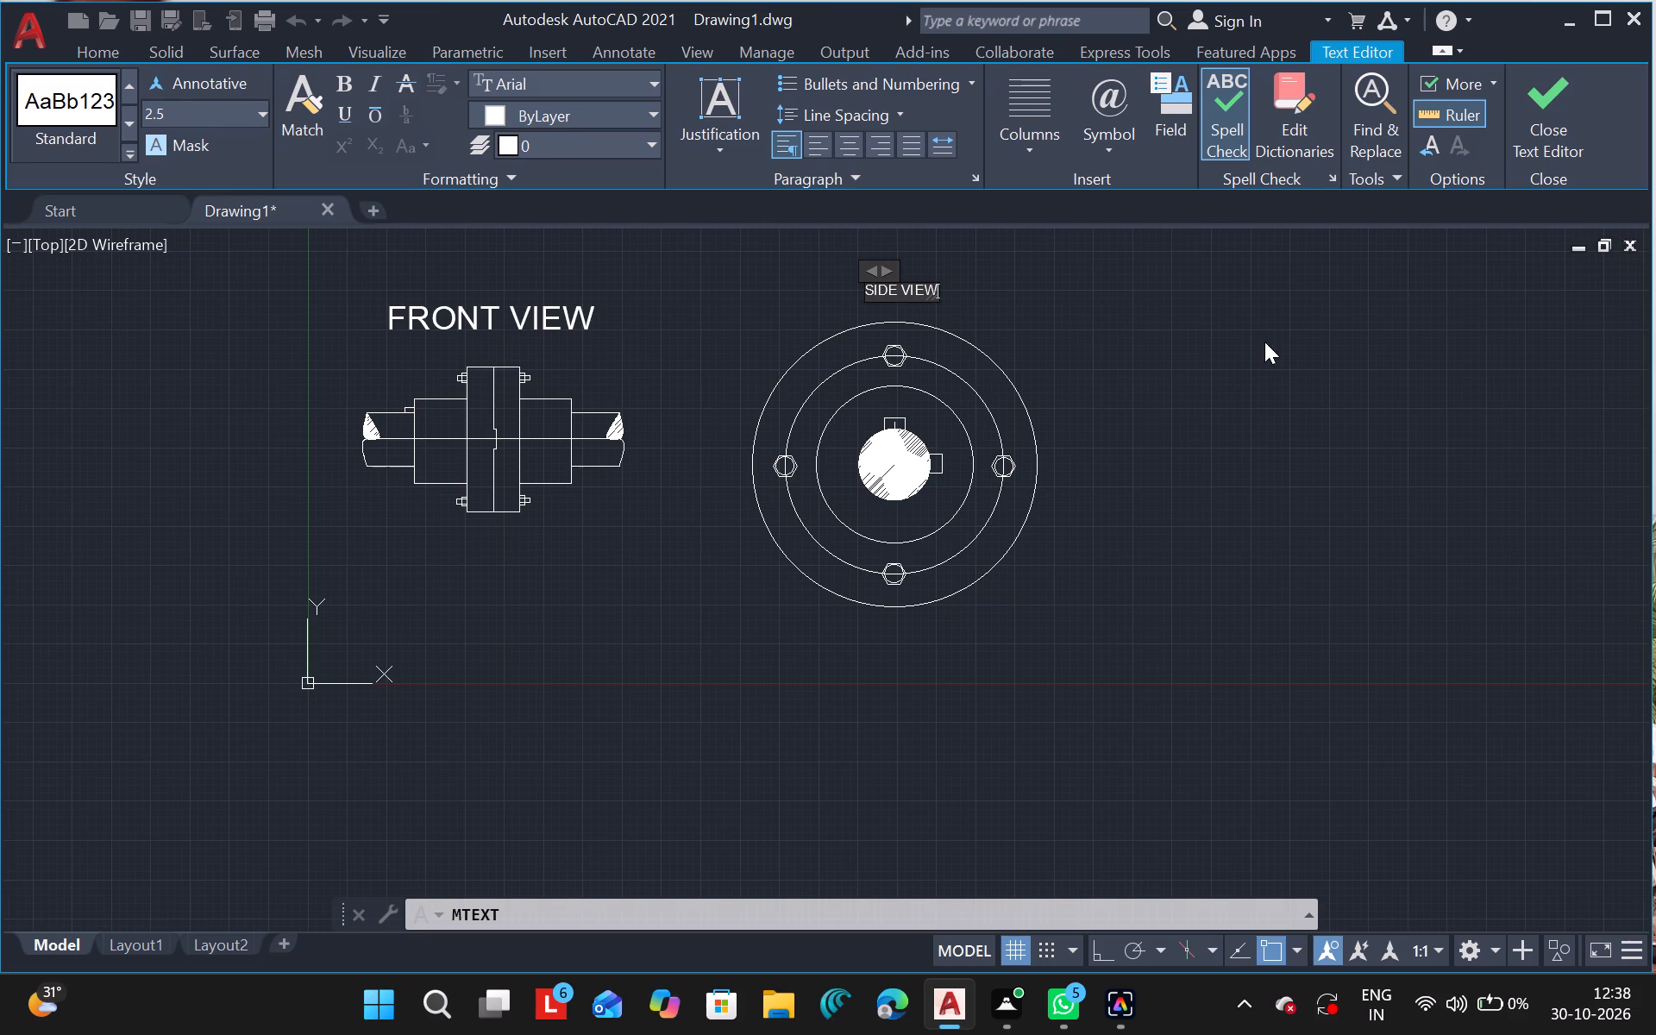
{"action": "left_click", "coordinate": [1264, 342]}
Set the SIDE VIEW label's text height to 150.
{"action": "left_click", "coordinate": [871, 287]}
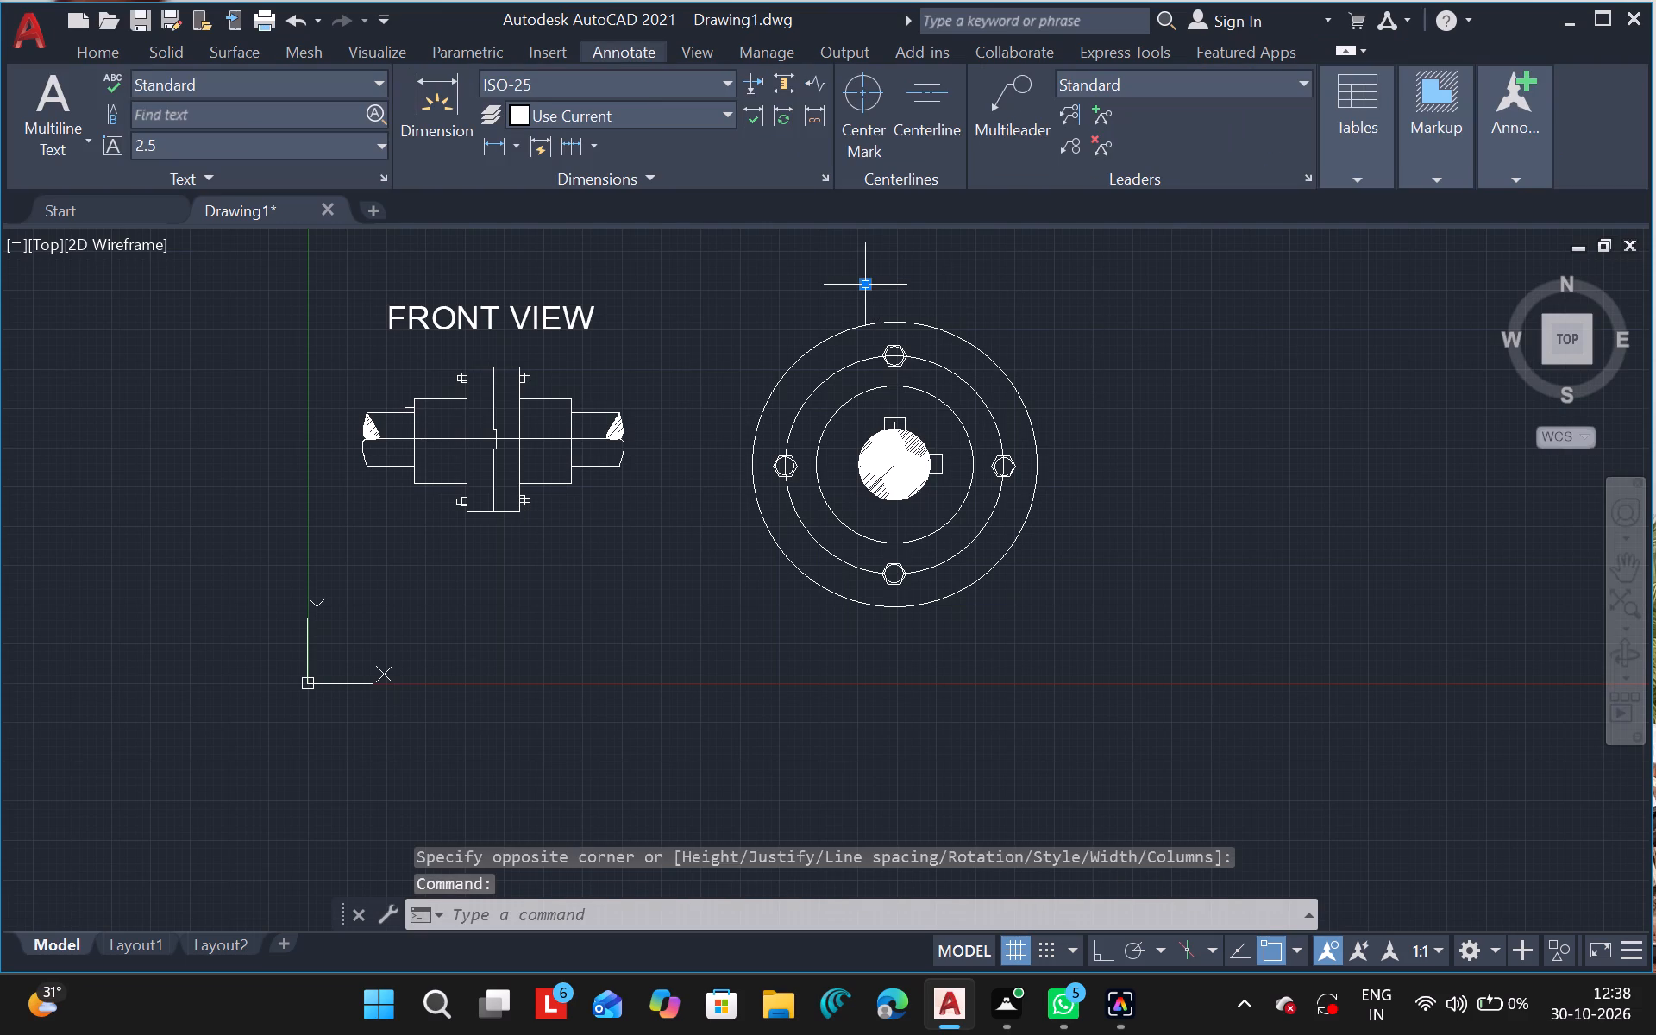
{"action": "type", "text": "PR"}
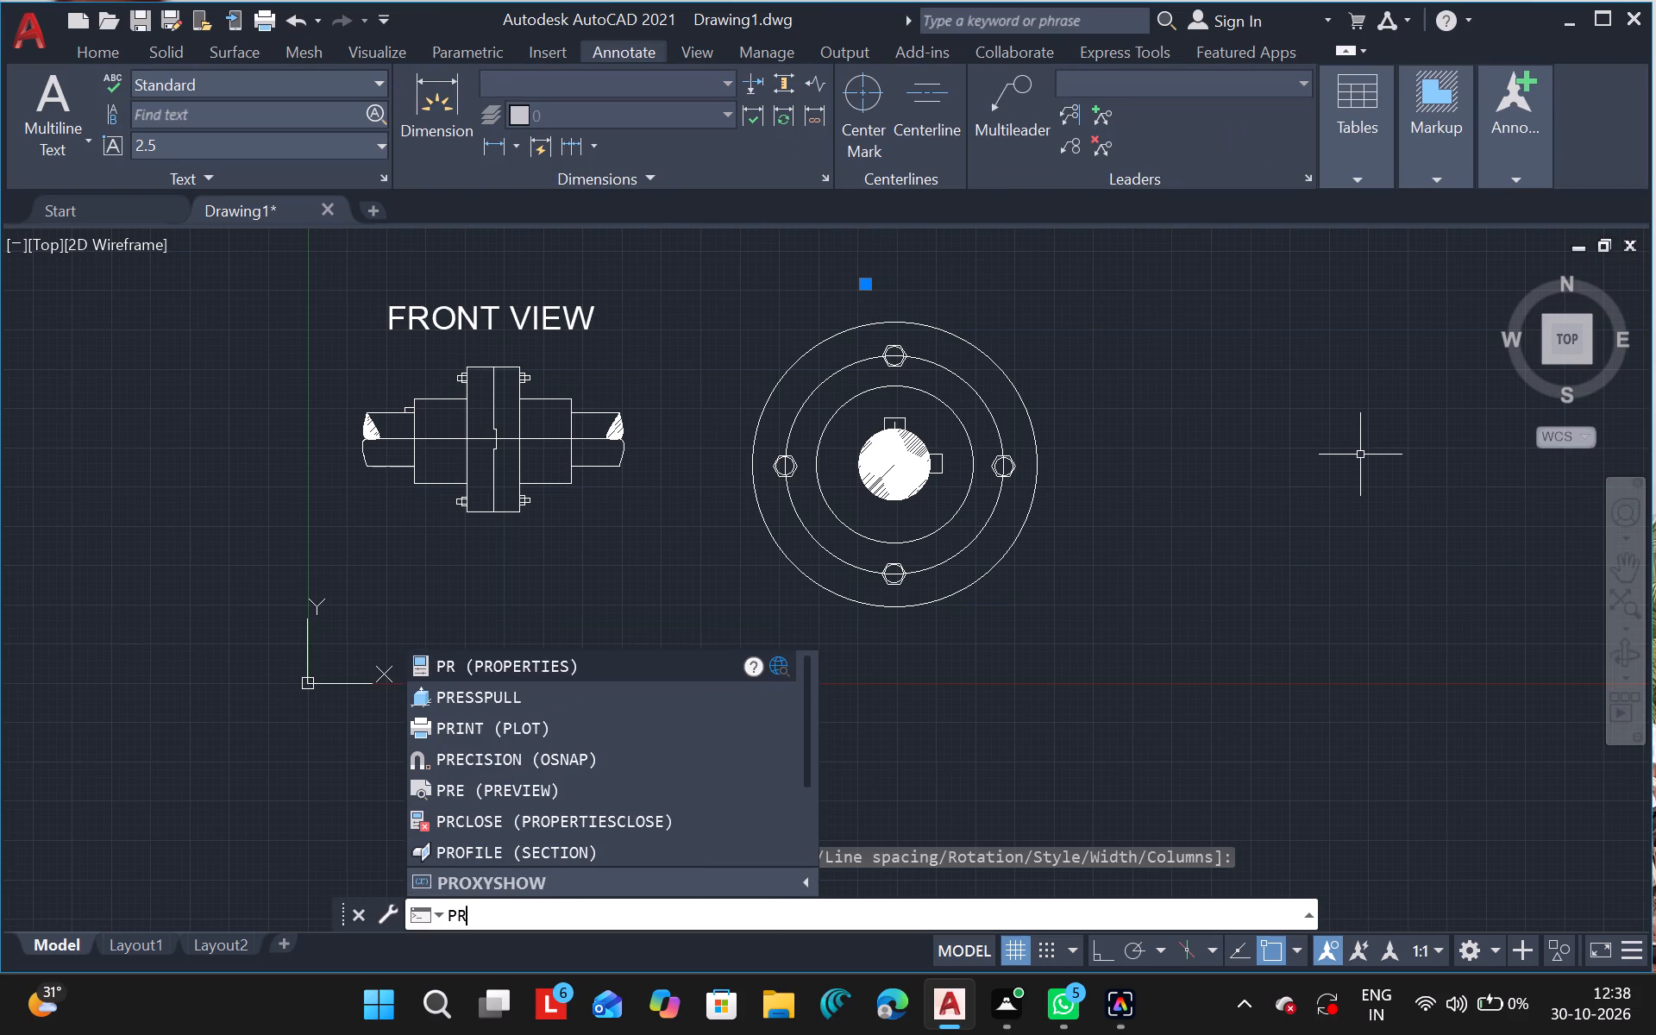
{"action": "left_click", "coordinate": [597, 675]}
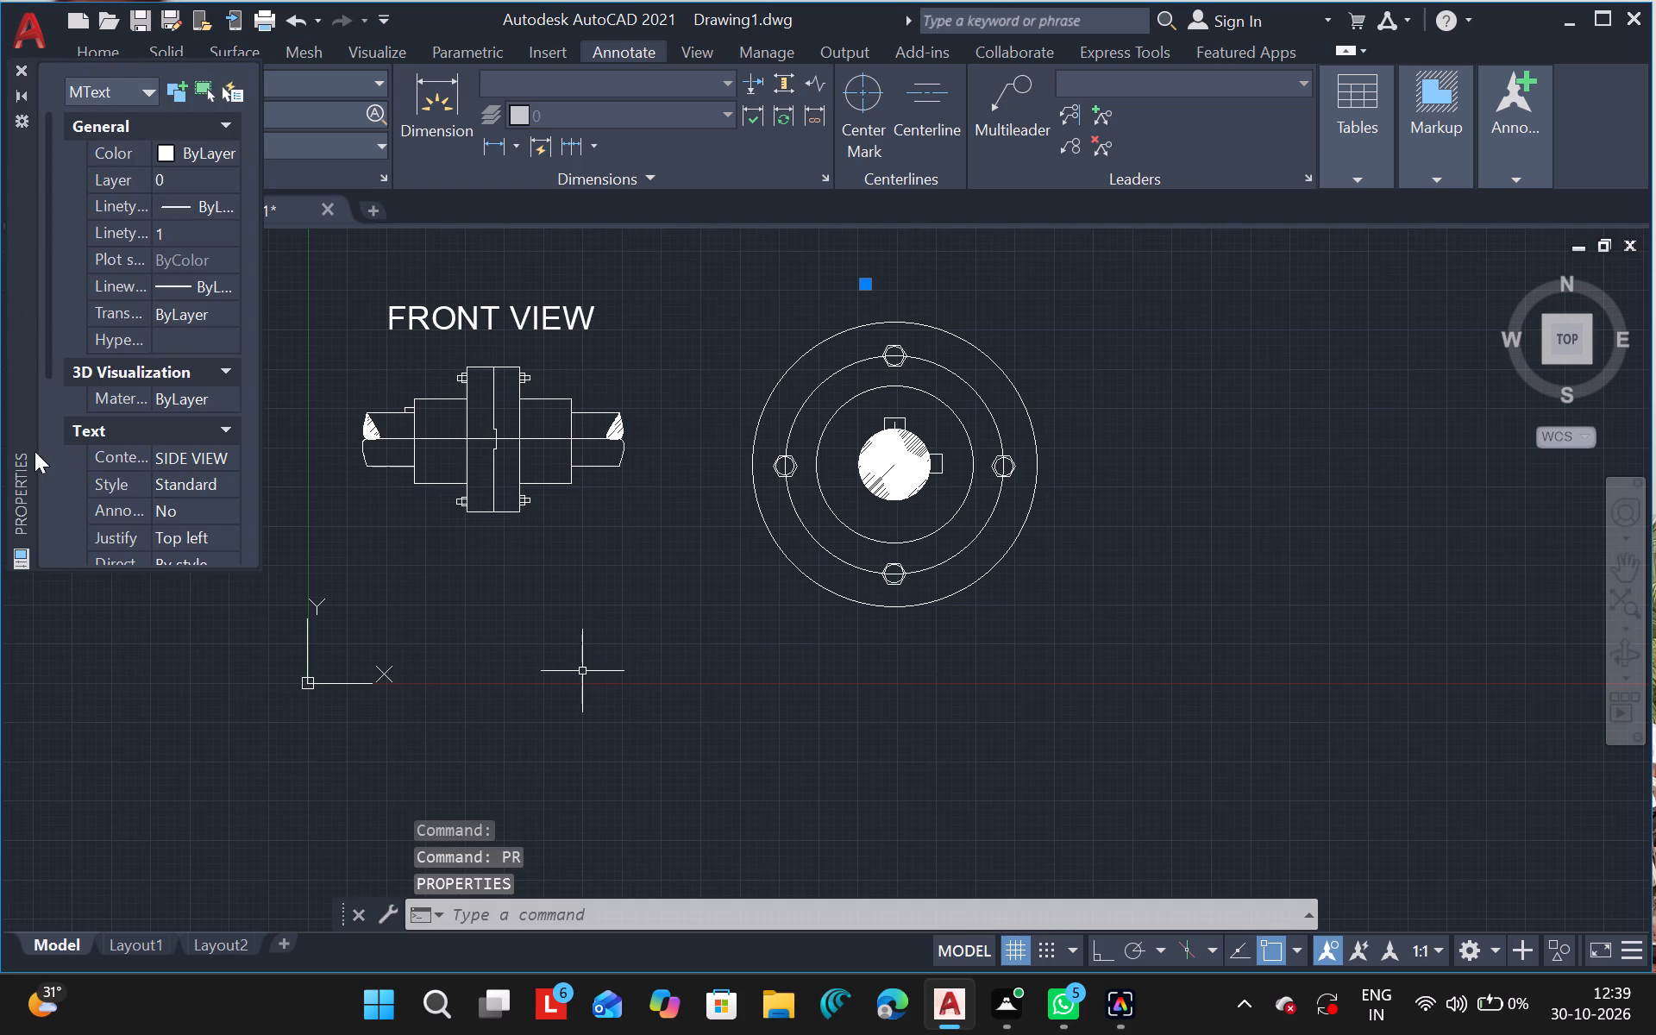
{"action": "left_click", "coordinate": [46, 456]}
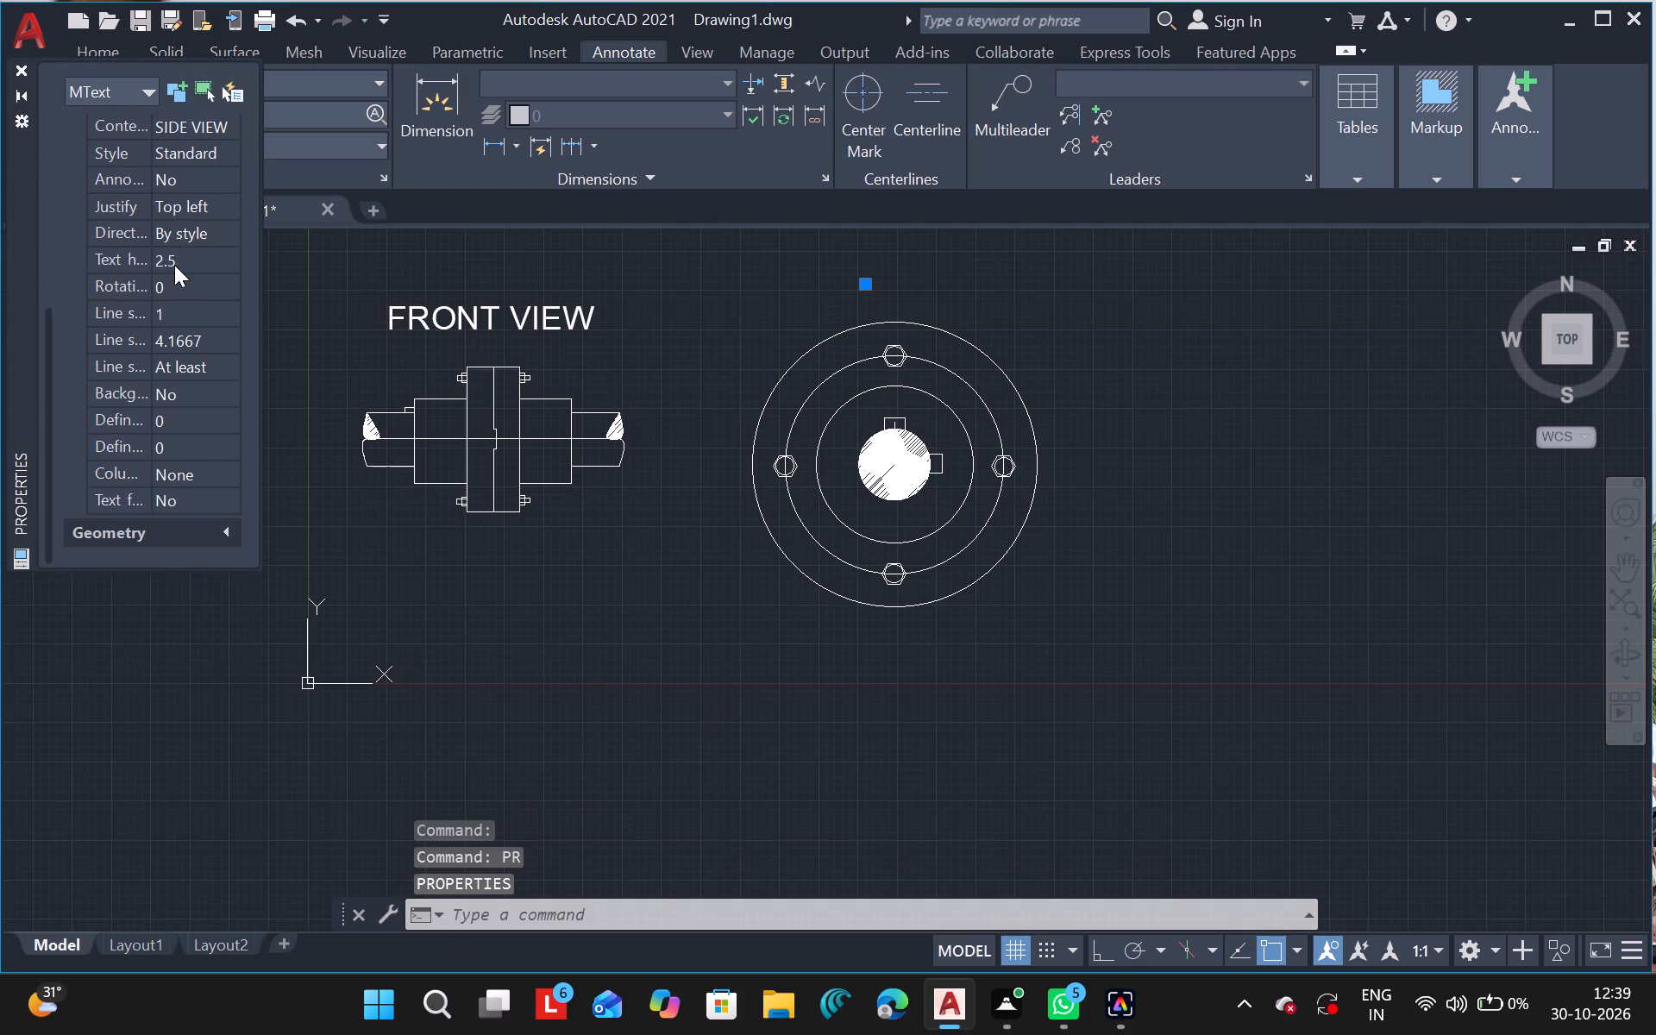
{"action": "left_click", "coordinate": [200, 254]}
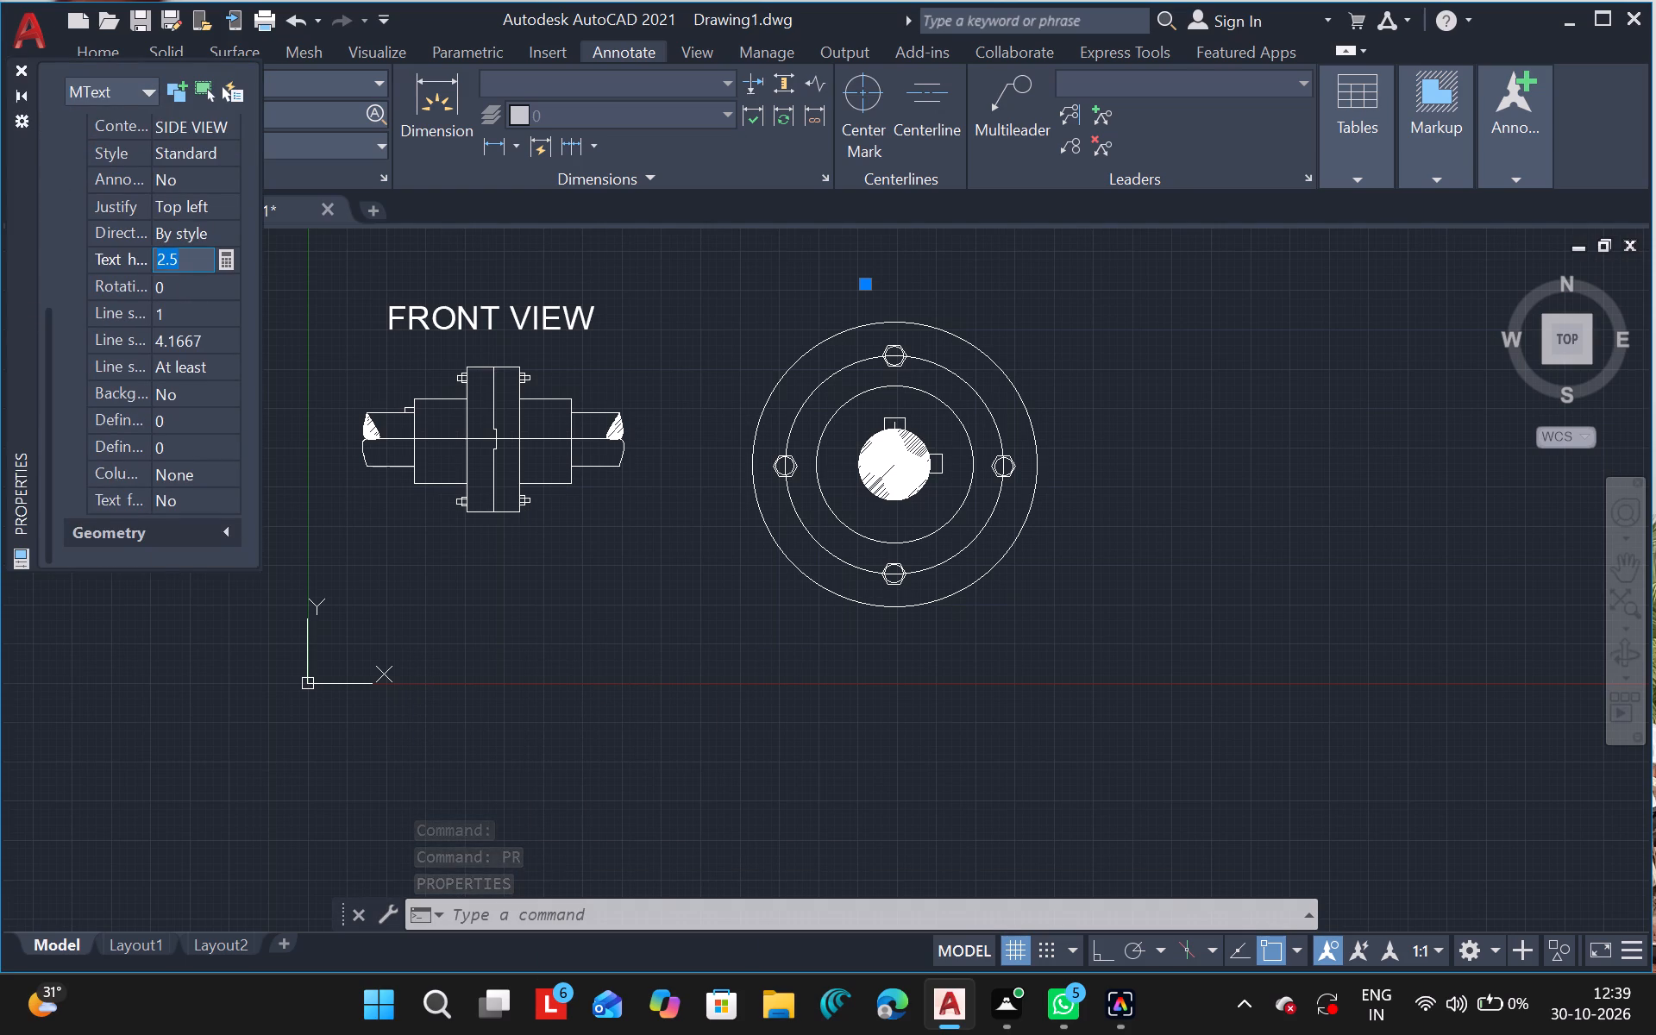
{"action": "key", "text": "1"}
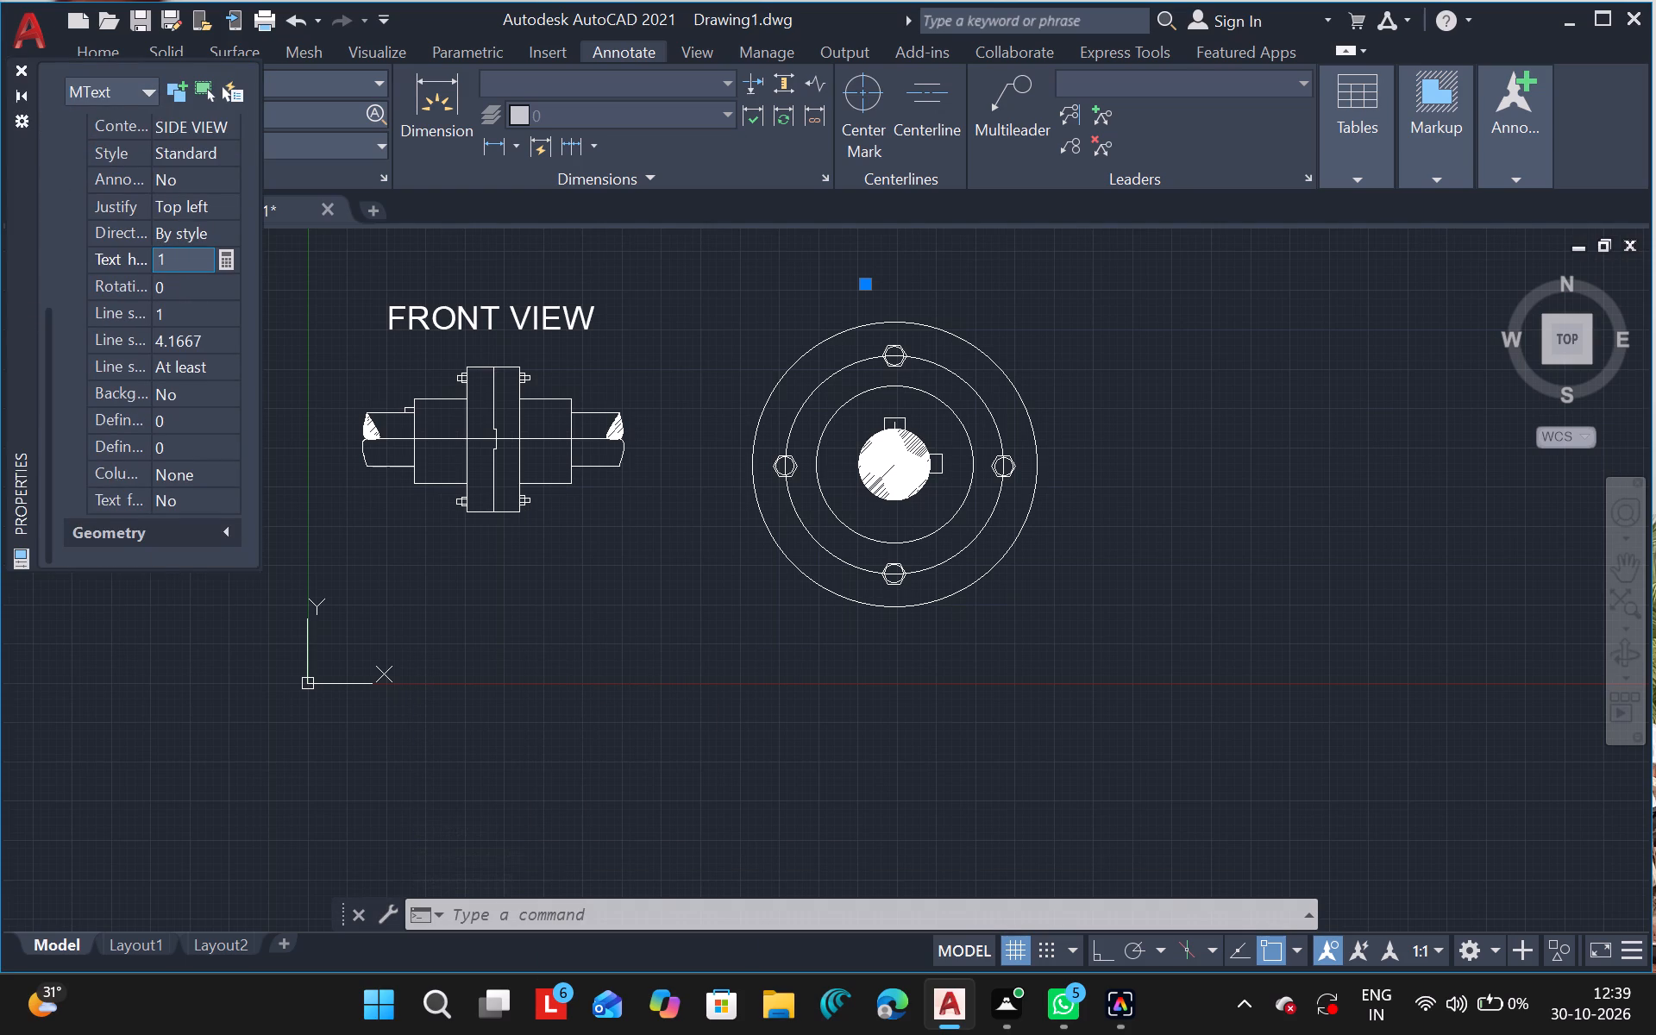
{"action": "key", "text": "5"}
{"action": "key", "text": "0"}
{"action": "key", "text": "Return"}
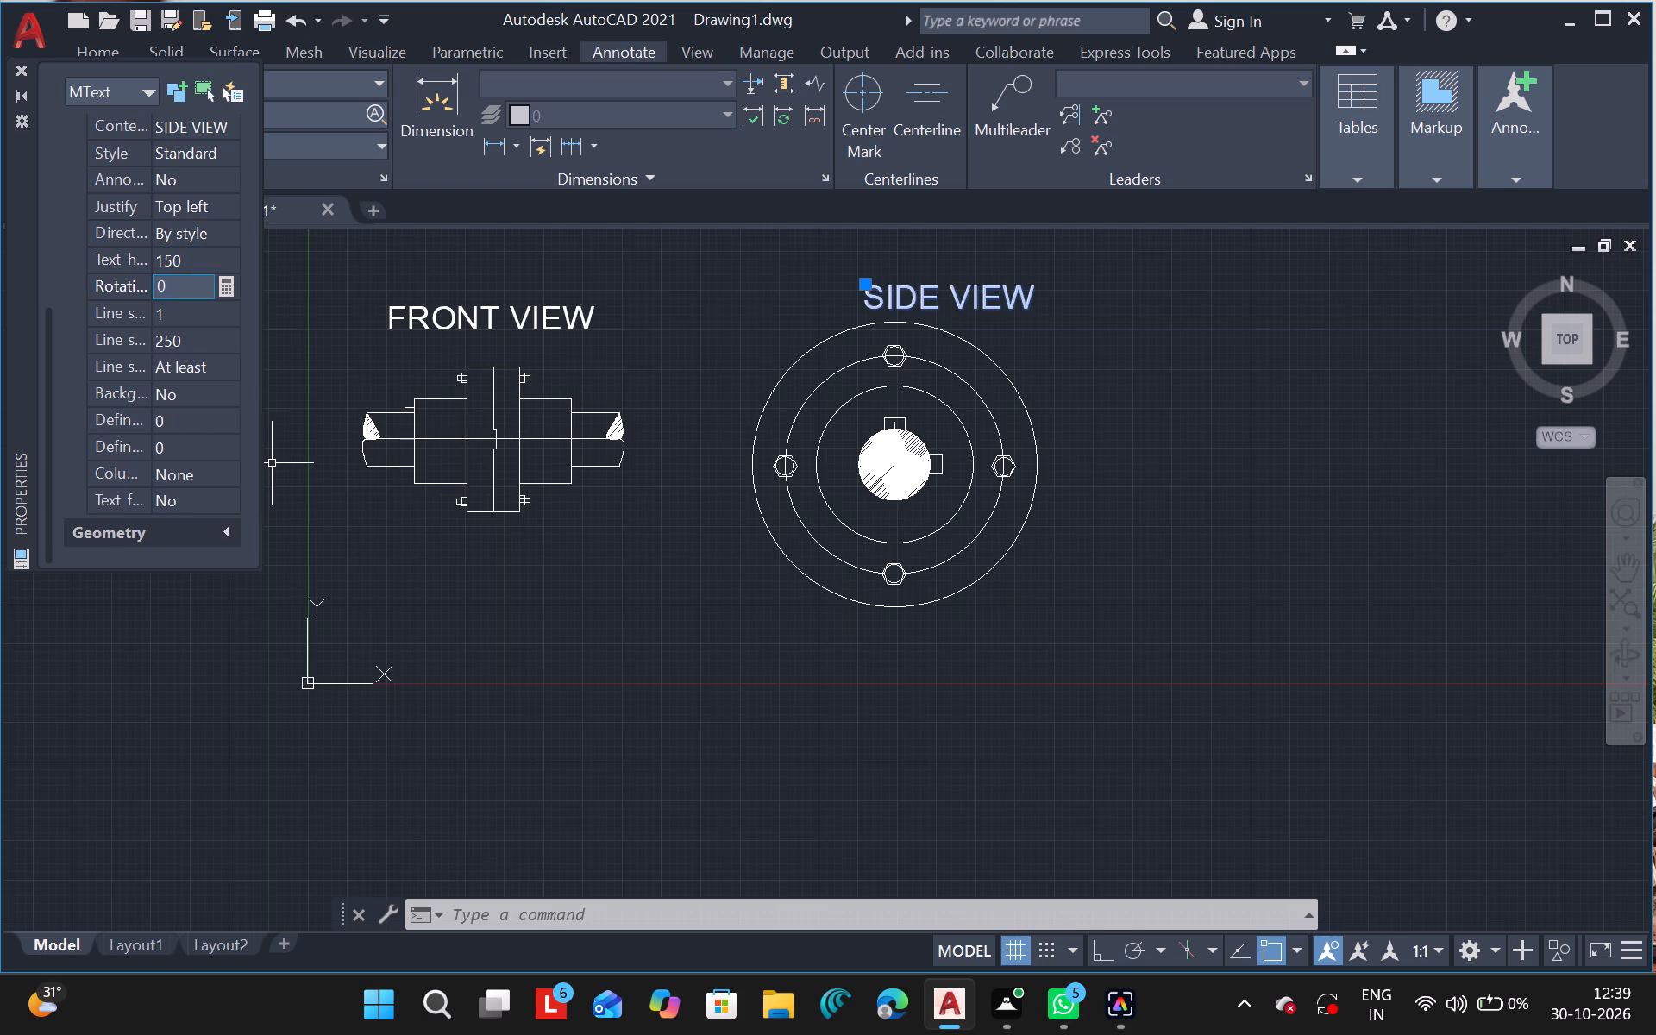
{"action": "left_click", "coordinate": [200, 664]}
{"action": "key", "text": "Escape"}
Close the SIDE VIEW label's properties and clear the selection.
{"action": "left_click", "coordinate": [20, 72]}
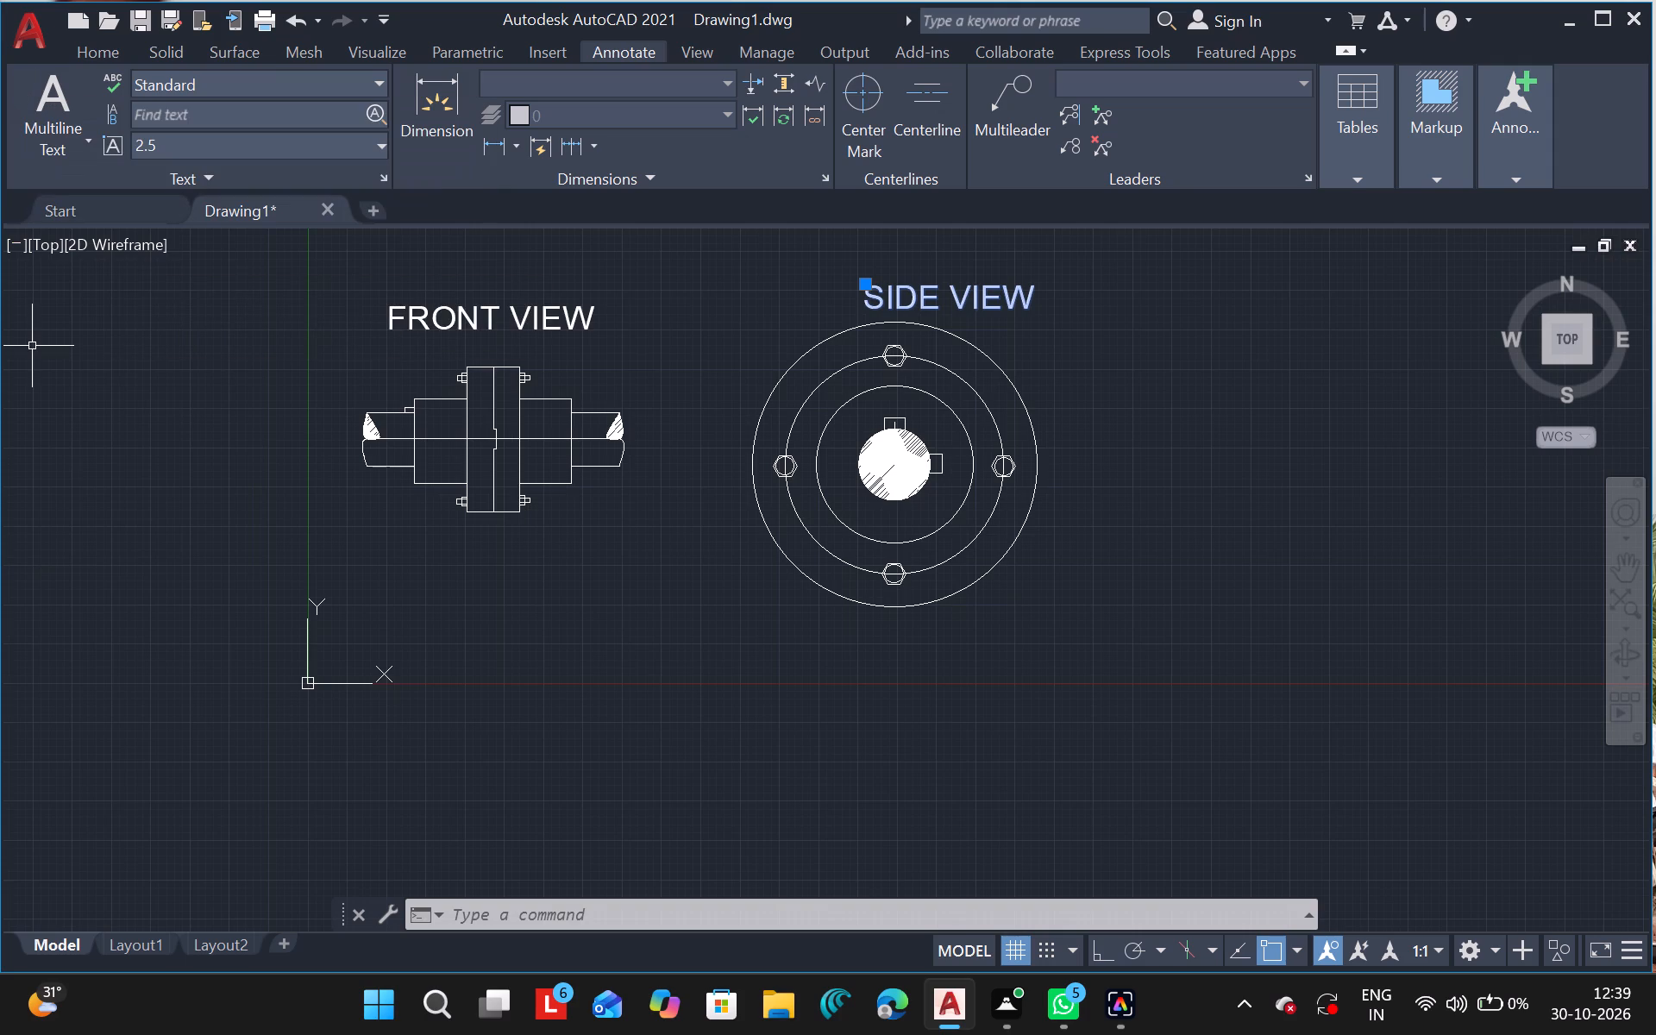
{"action": "key", "text": "Escape"}
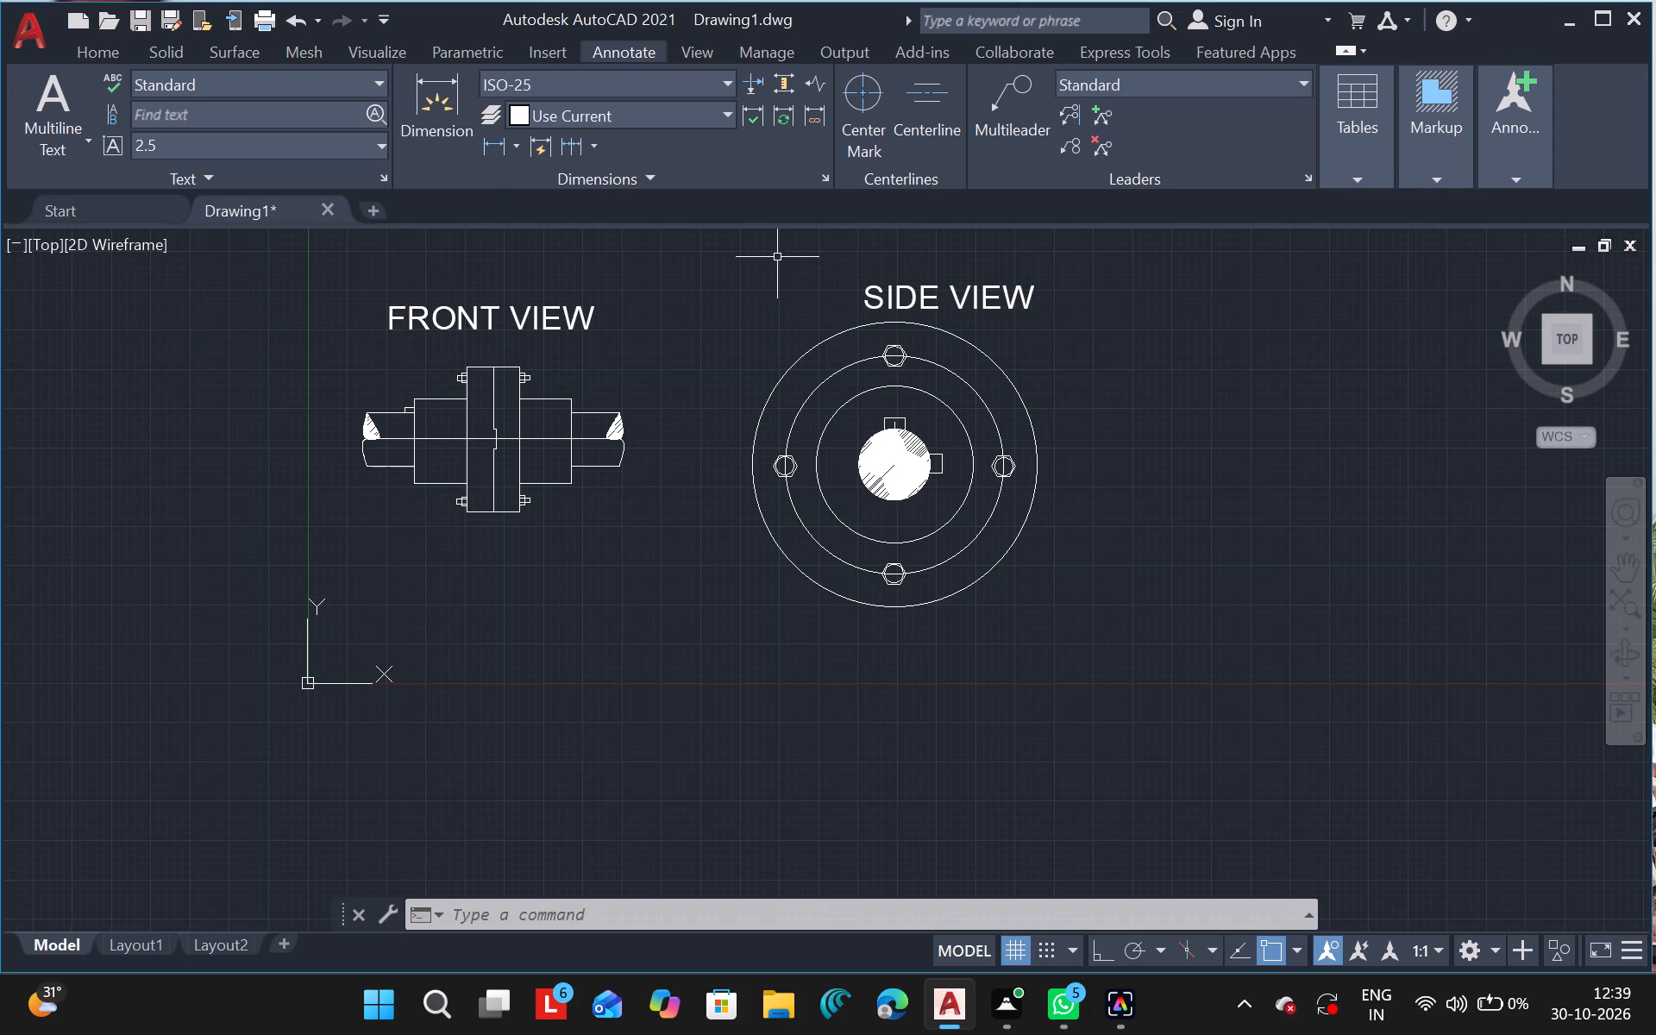
Move the SIDE VIEW label slightly toward the front view so it sits centrally above the circular view.
{"action": "left_click_drag", "start_coordinate": [777, 257], "coordinate": [953, 320]}
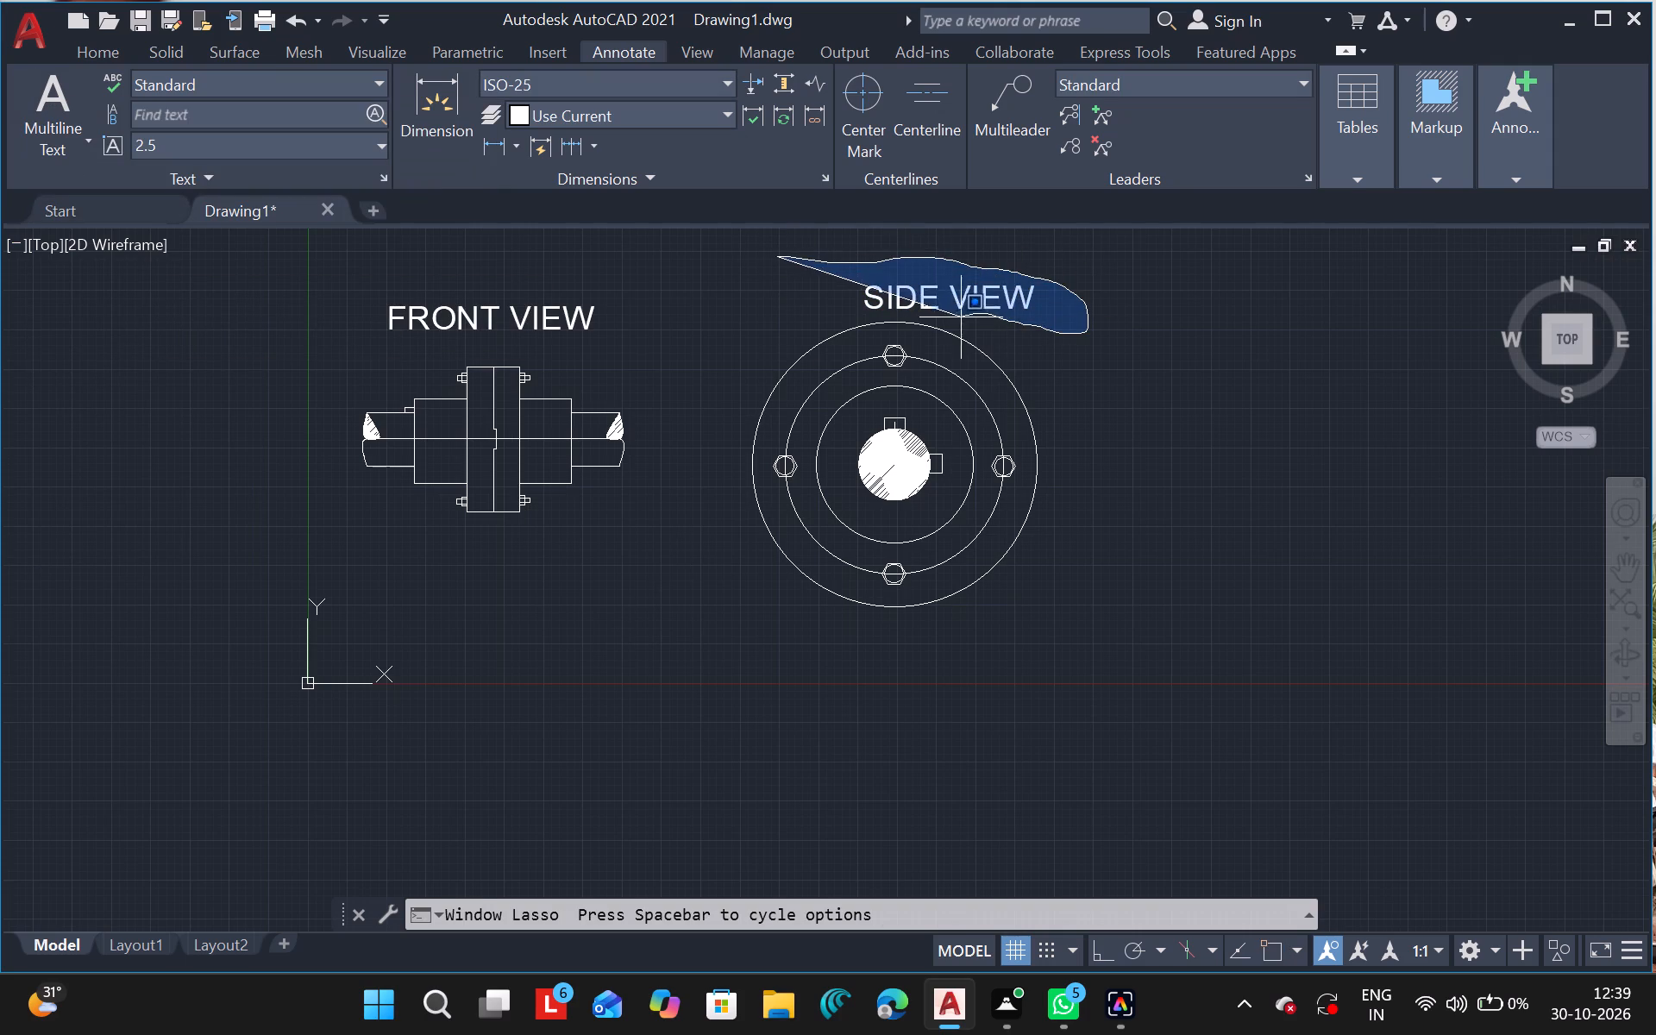
{"action": "left_click_drag", "start_coordinate": [953, 320], "coordinate": [847, 312]}
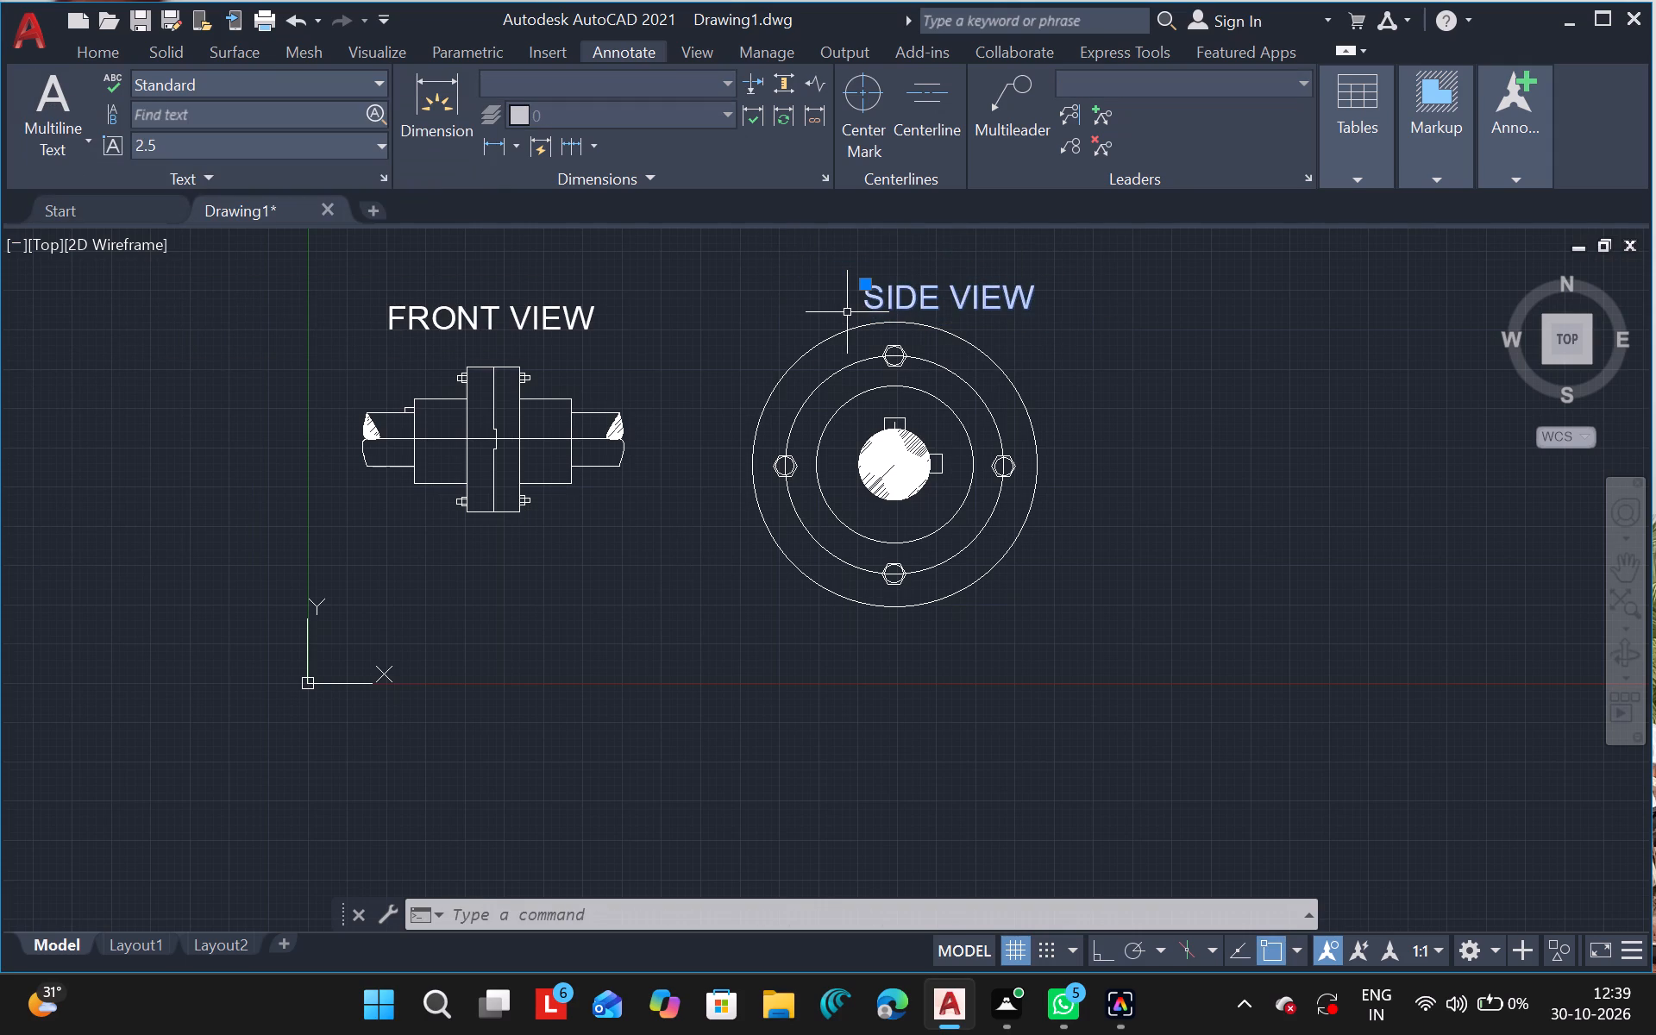
{"action": "type", "text": "MO"}
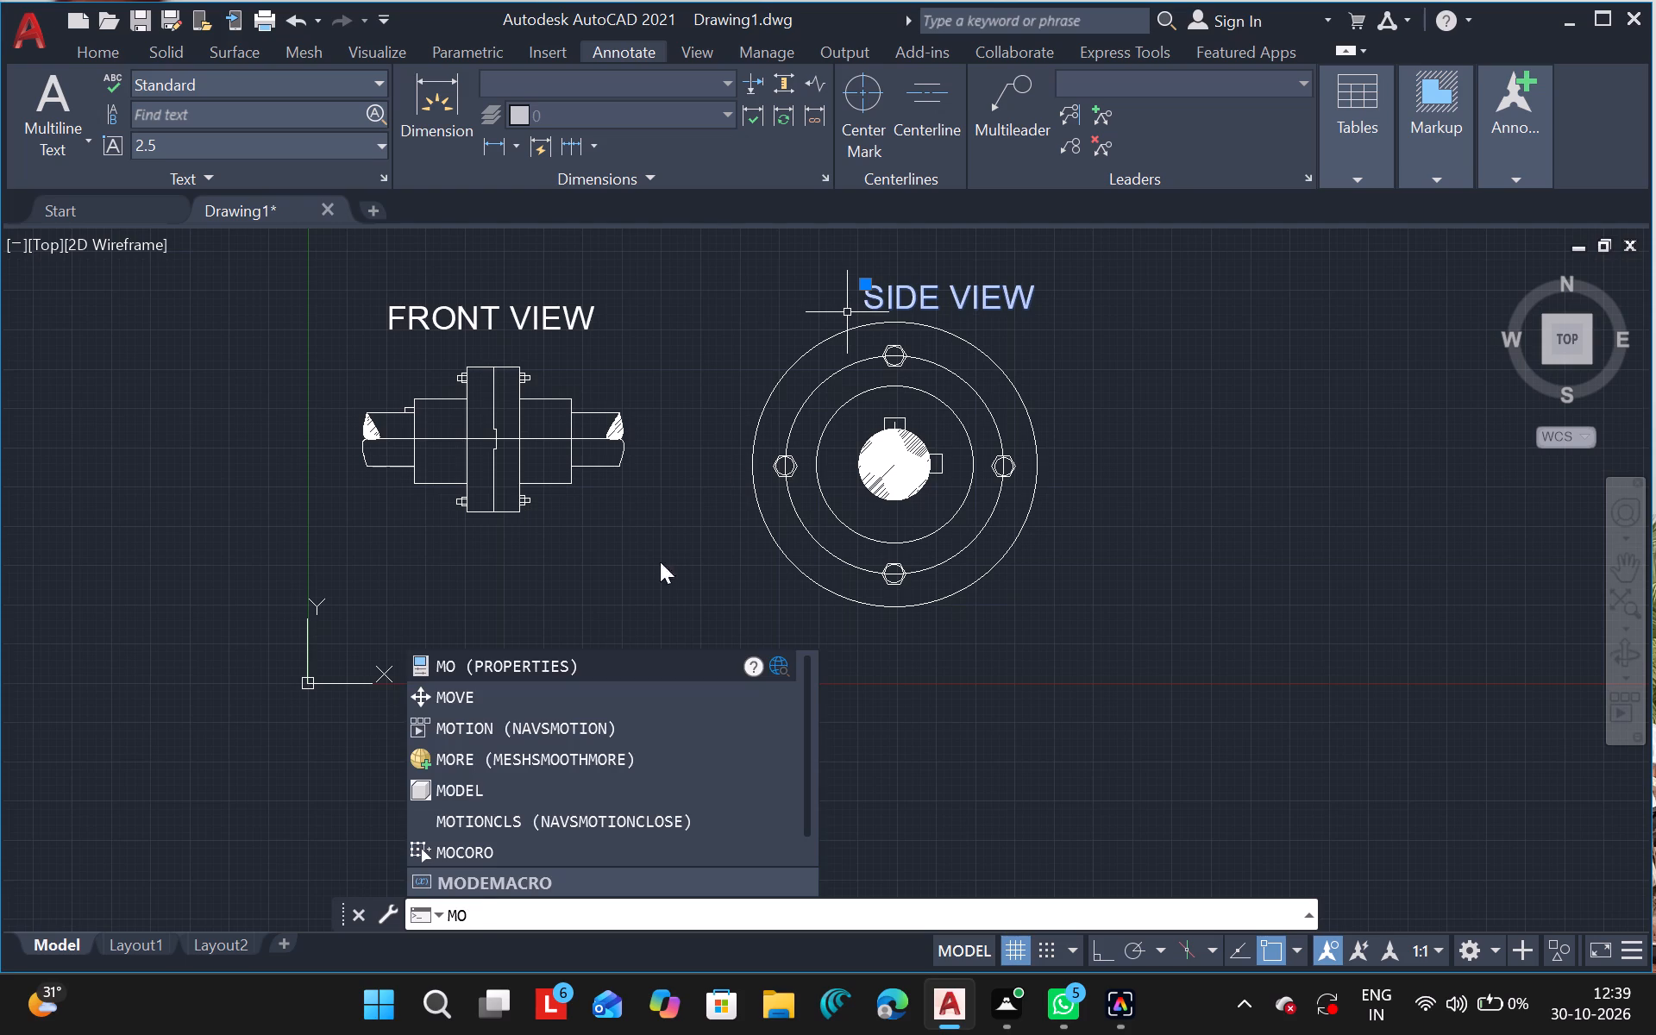
{"action": "left_click", "coordinate": [555, 687]}
{"action": "left_click_drag", "start_coordinate": [1129, 655], "coordinate": [925, 679]}
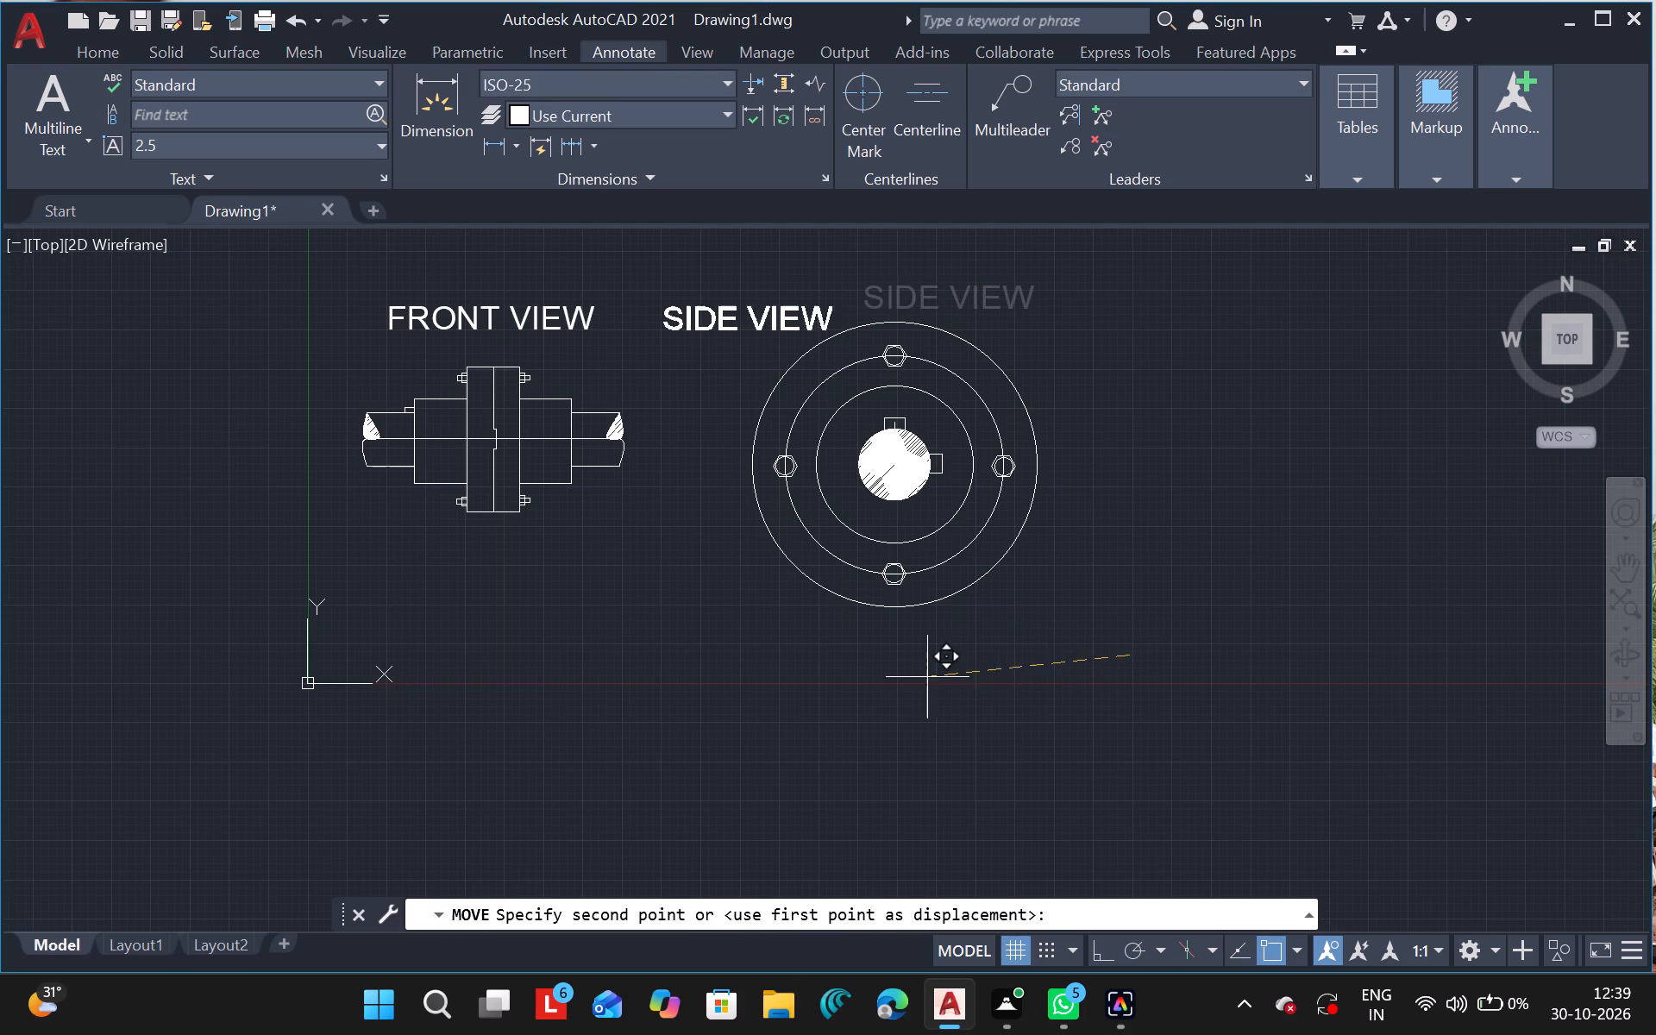
{"action": "left_click_drag", "start_coordinate": [925, 679], "coordinate": [1056, 649]}
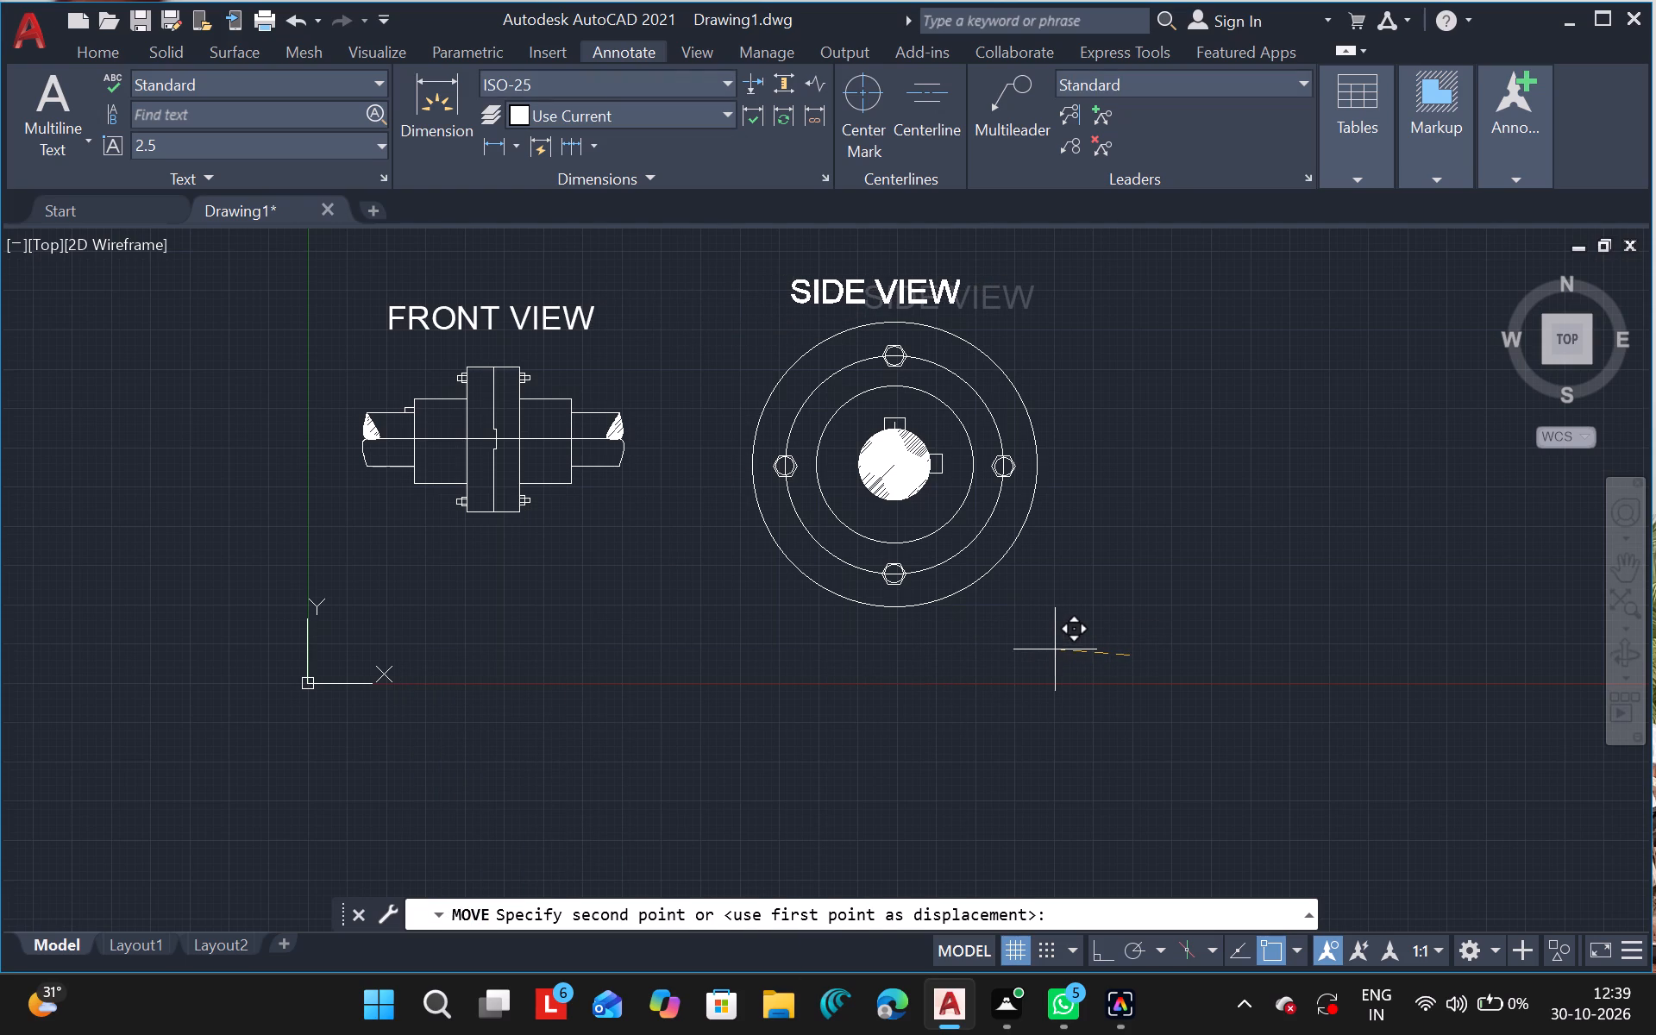
{"action": "left_click_drag", "start_coordinate": [1056, 649], "coordinate": [1059, 650]}
{"action": "left_click", "coordinate": [1059, 650]}
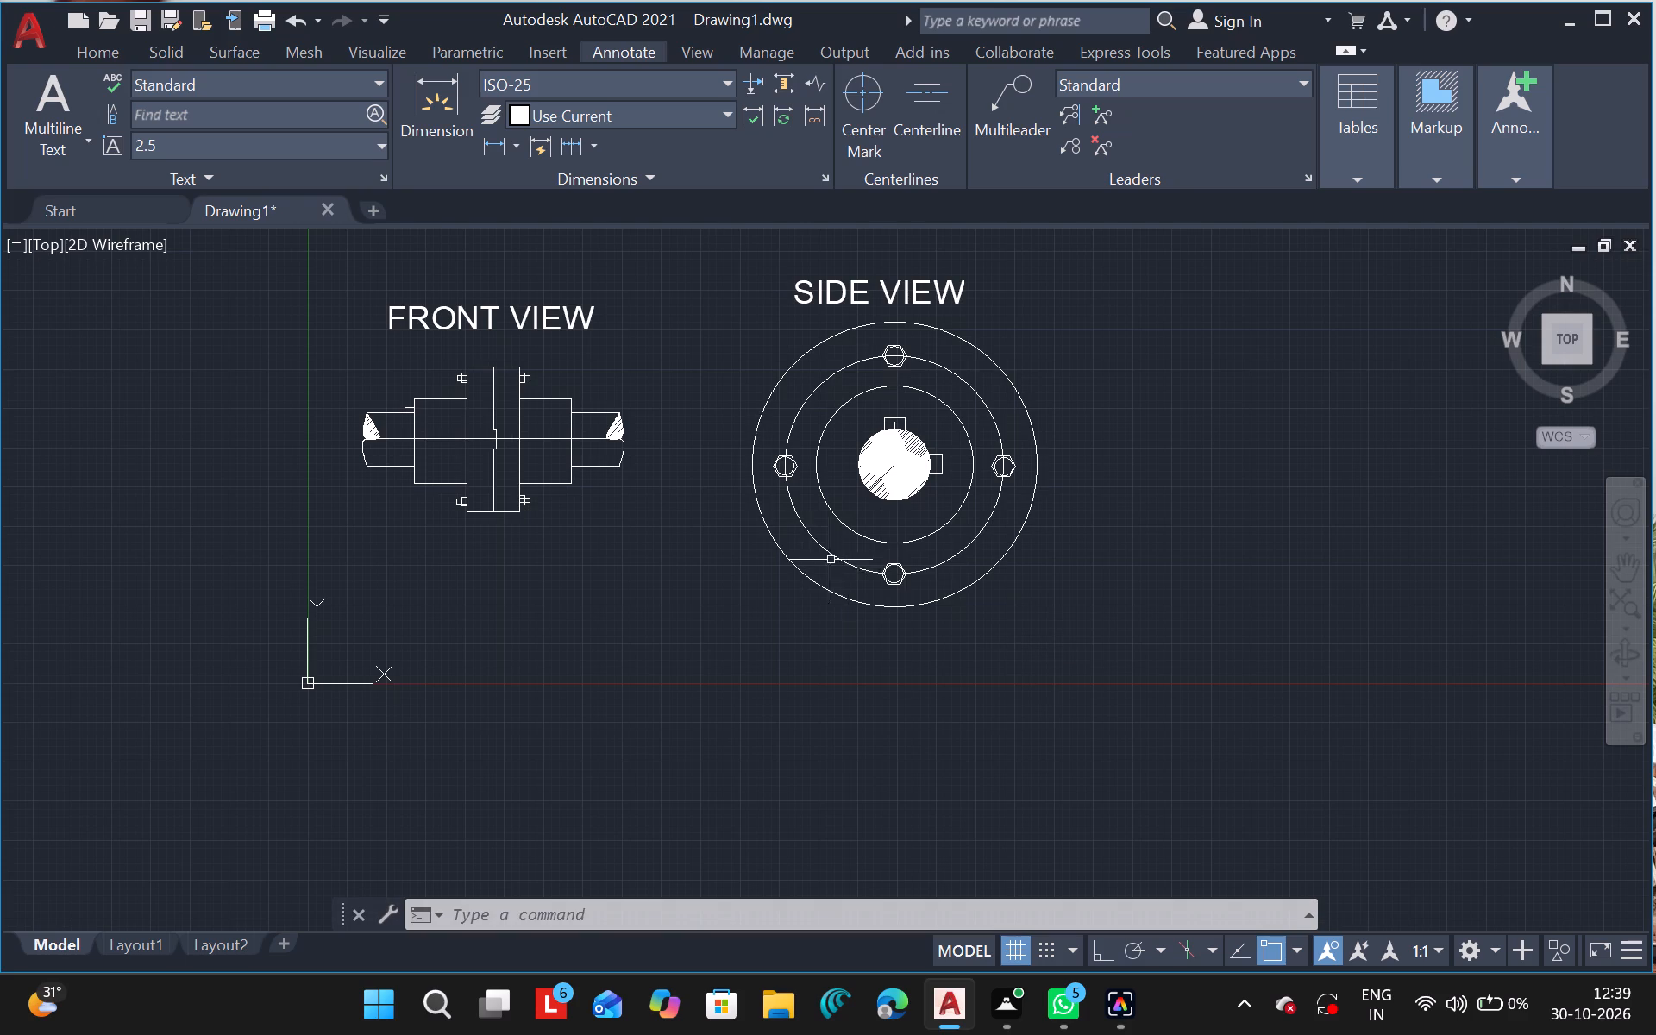
Move the whole circular side view, without its label, slightly closer to the front view and a little lower.
{"action": "left_click_drag", "start_coordinate": [741, 398], "coordinate": [1037, 358]}
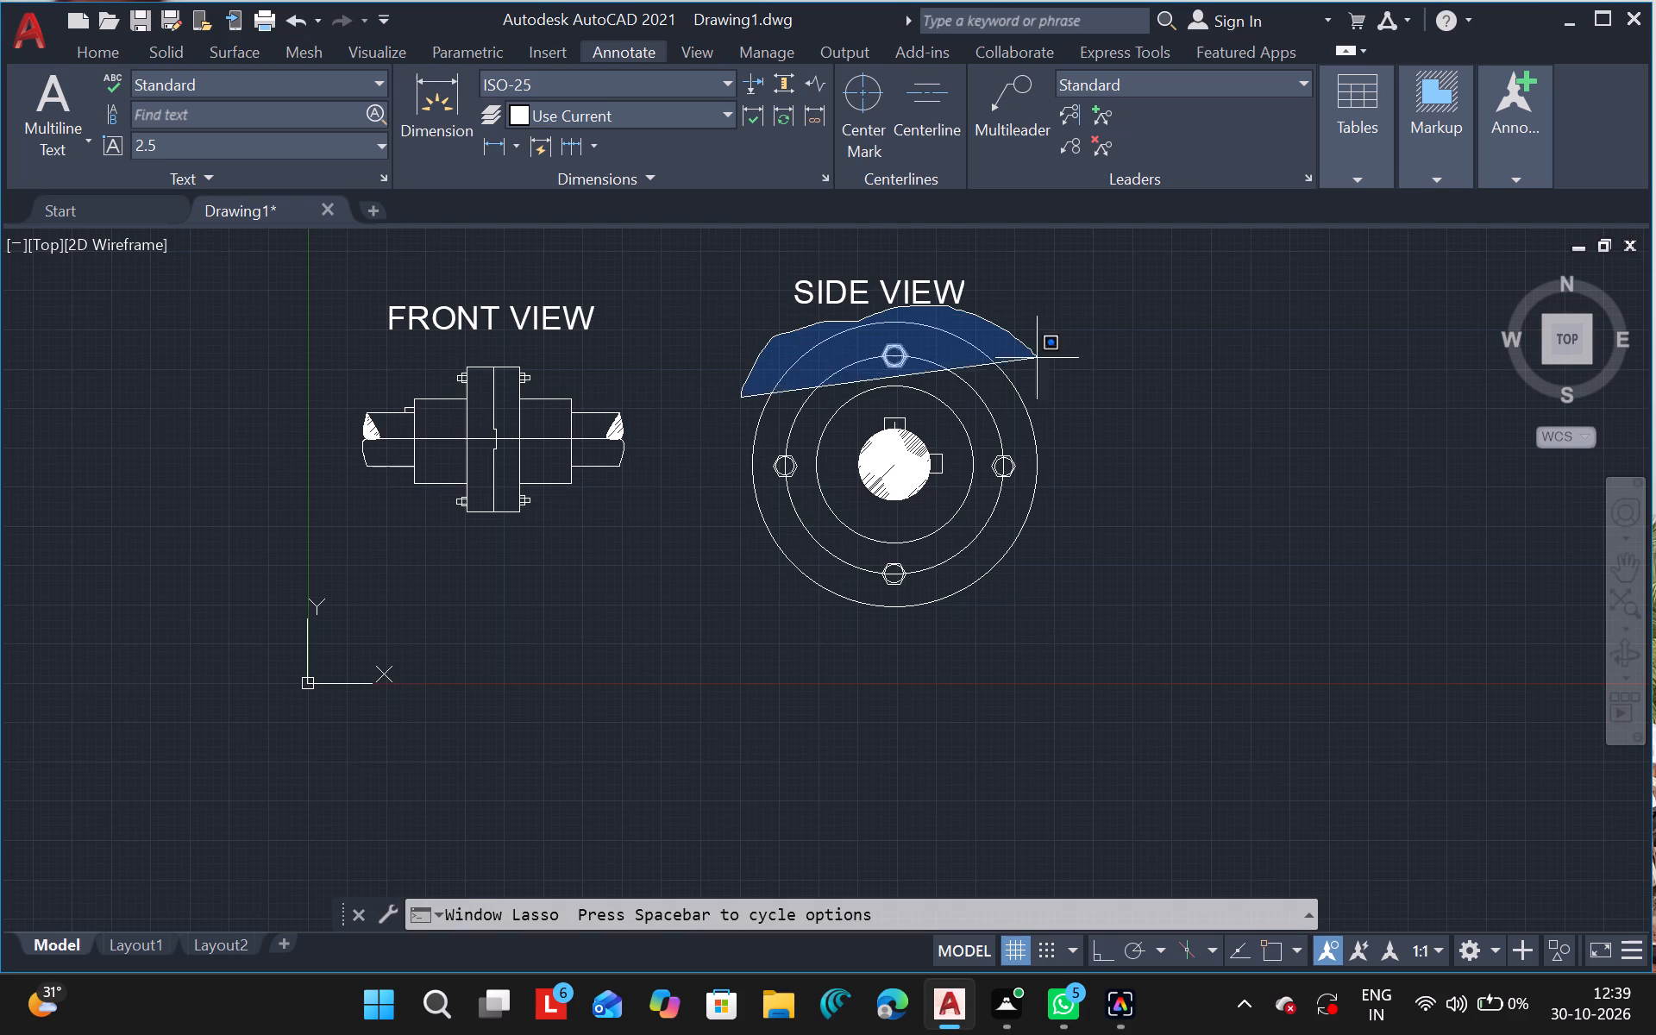
{"action": "left_click_drag", "start_coordinate": [1037, 358], "coordinate": [716, 617]}
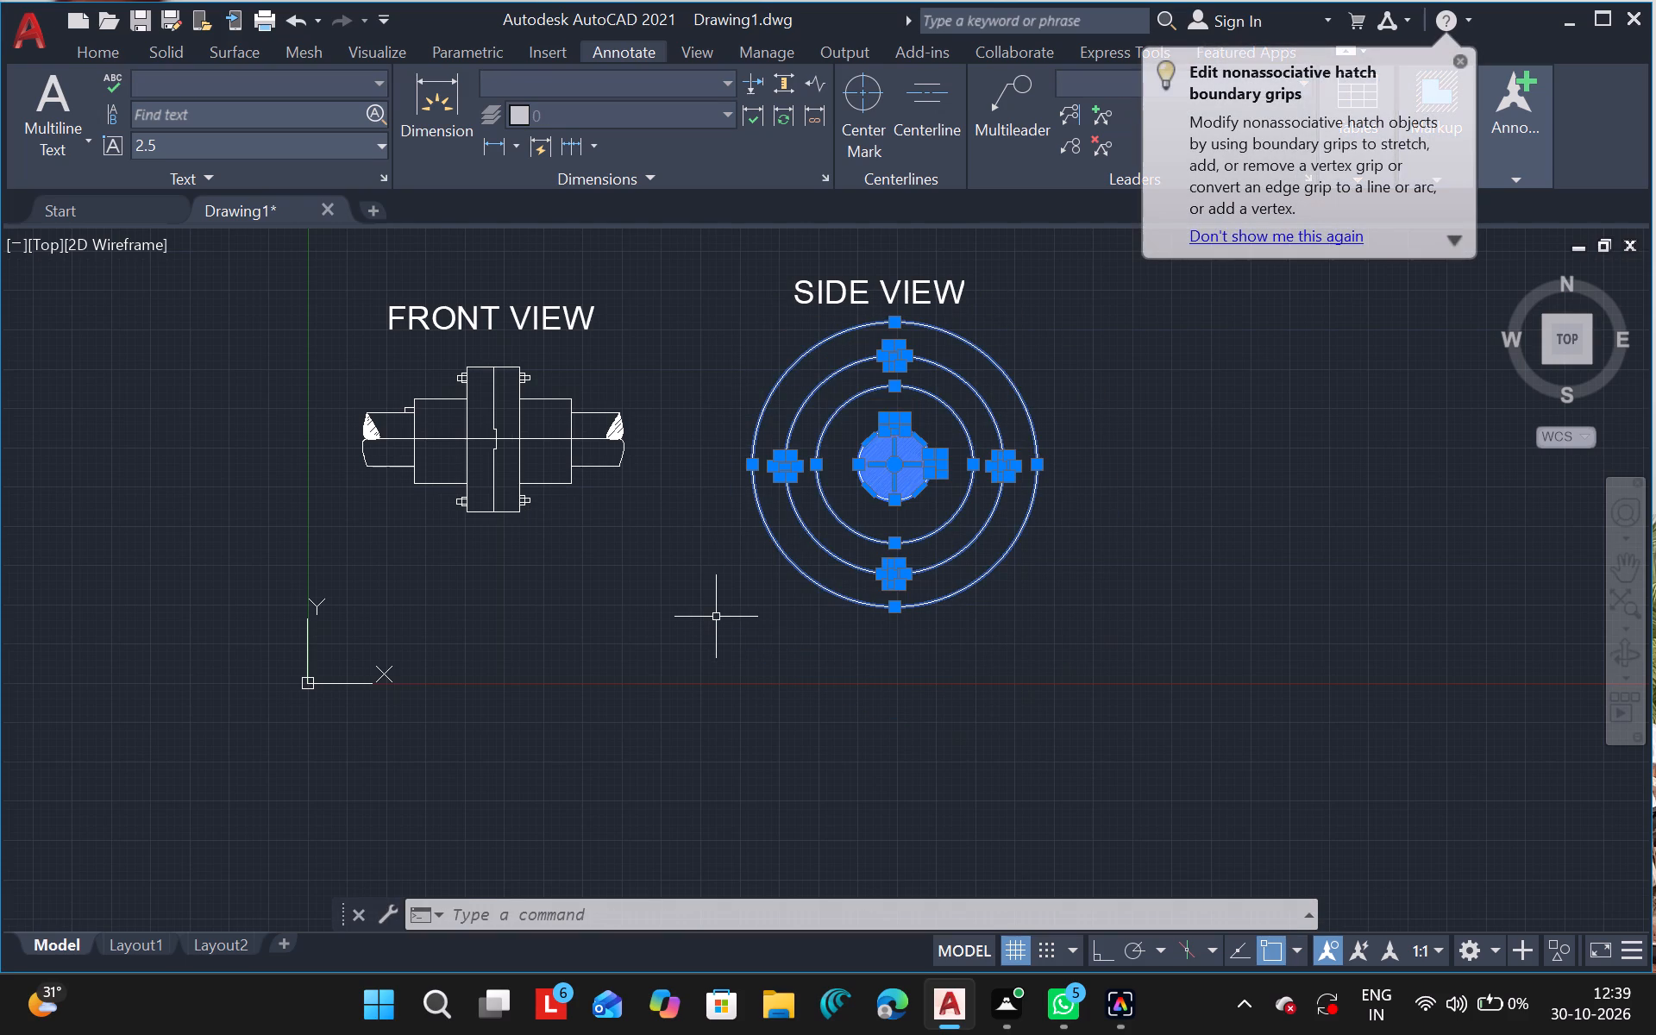
{"action": "type", "text": "MO"}
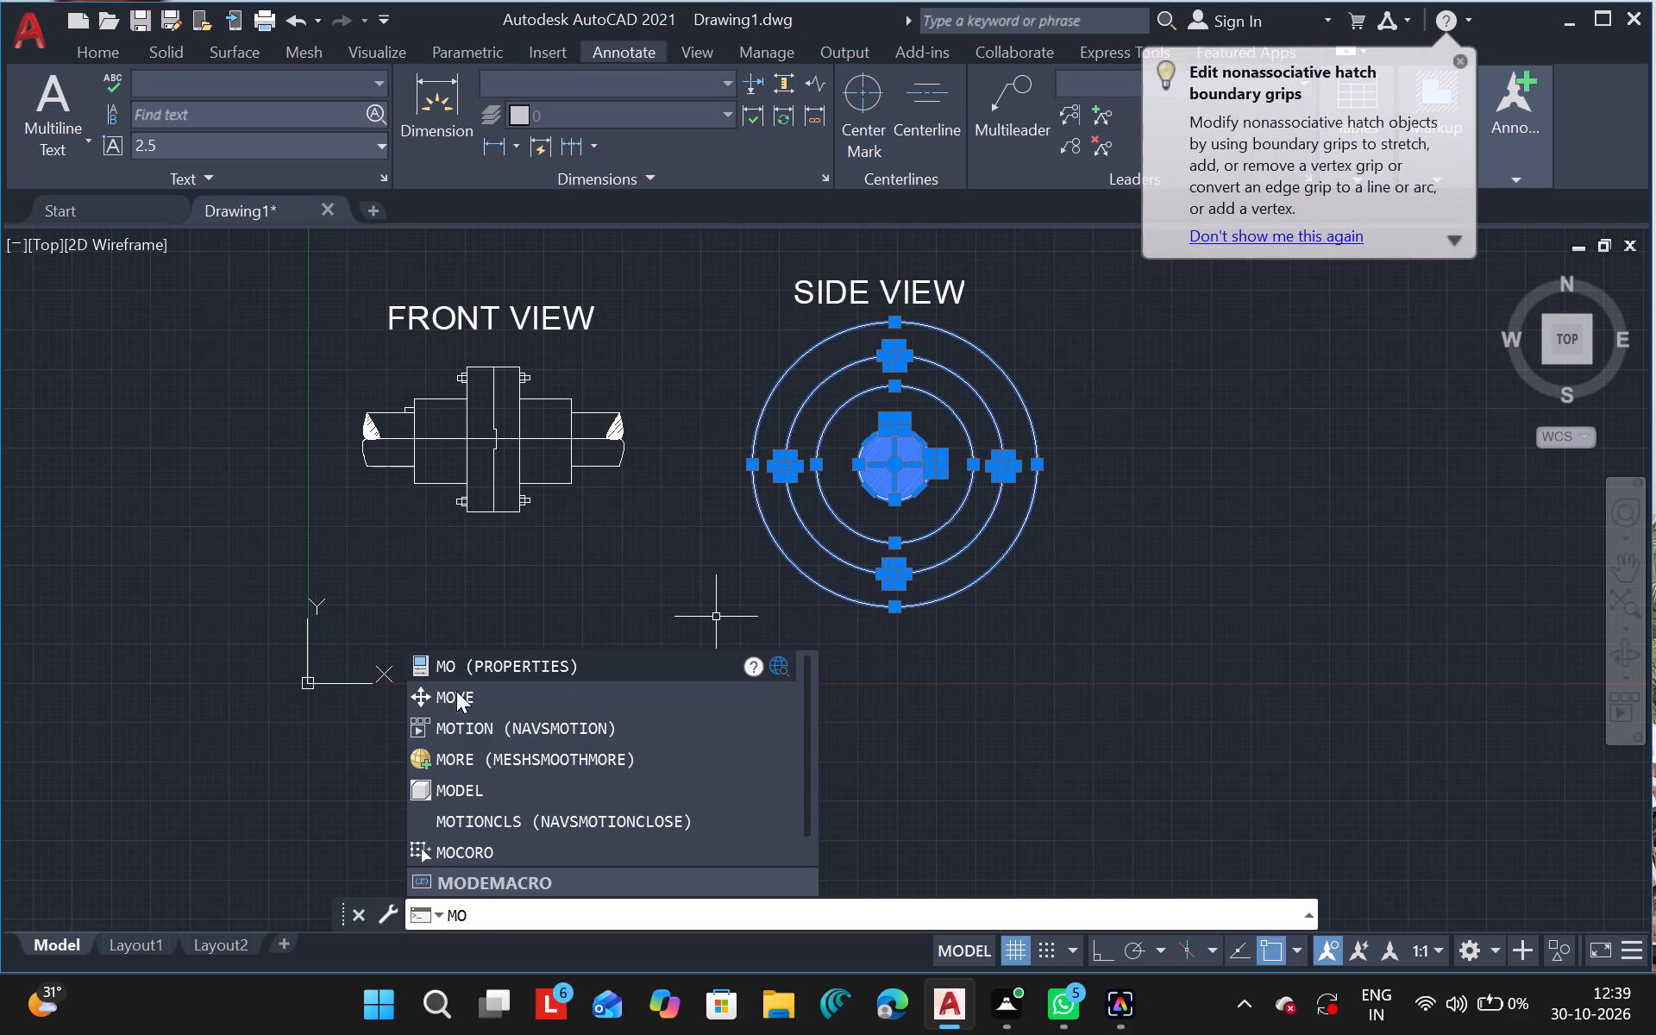
{"action": "left_click", "coordinate": [436, 693]}
{"action": "left_click_drag", "start_coordinate": [807, 804], "coordinate": [778, 818]}
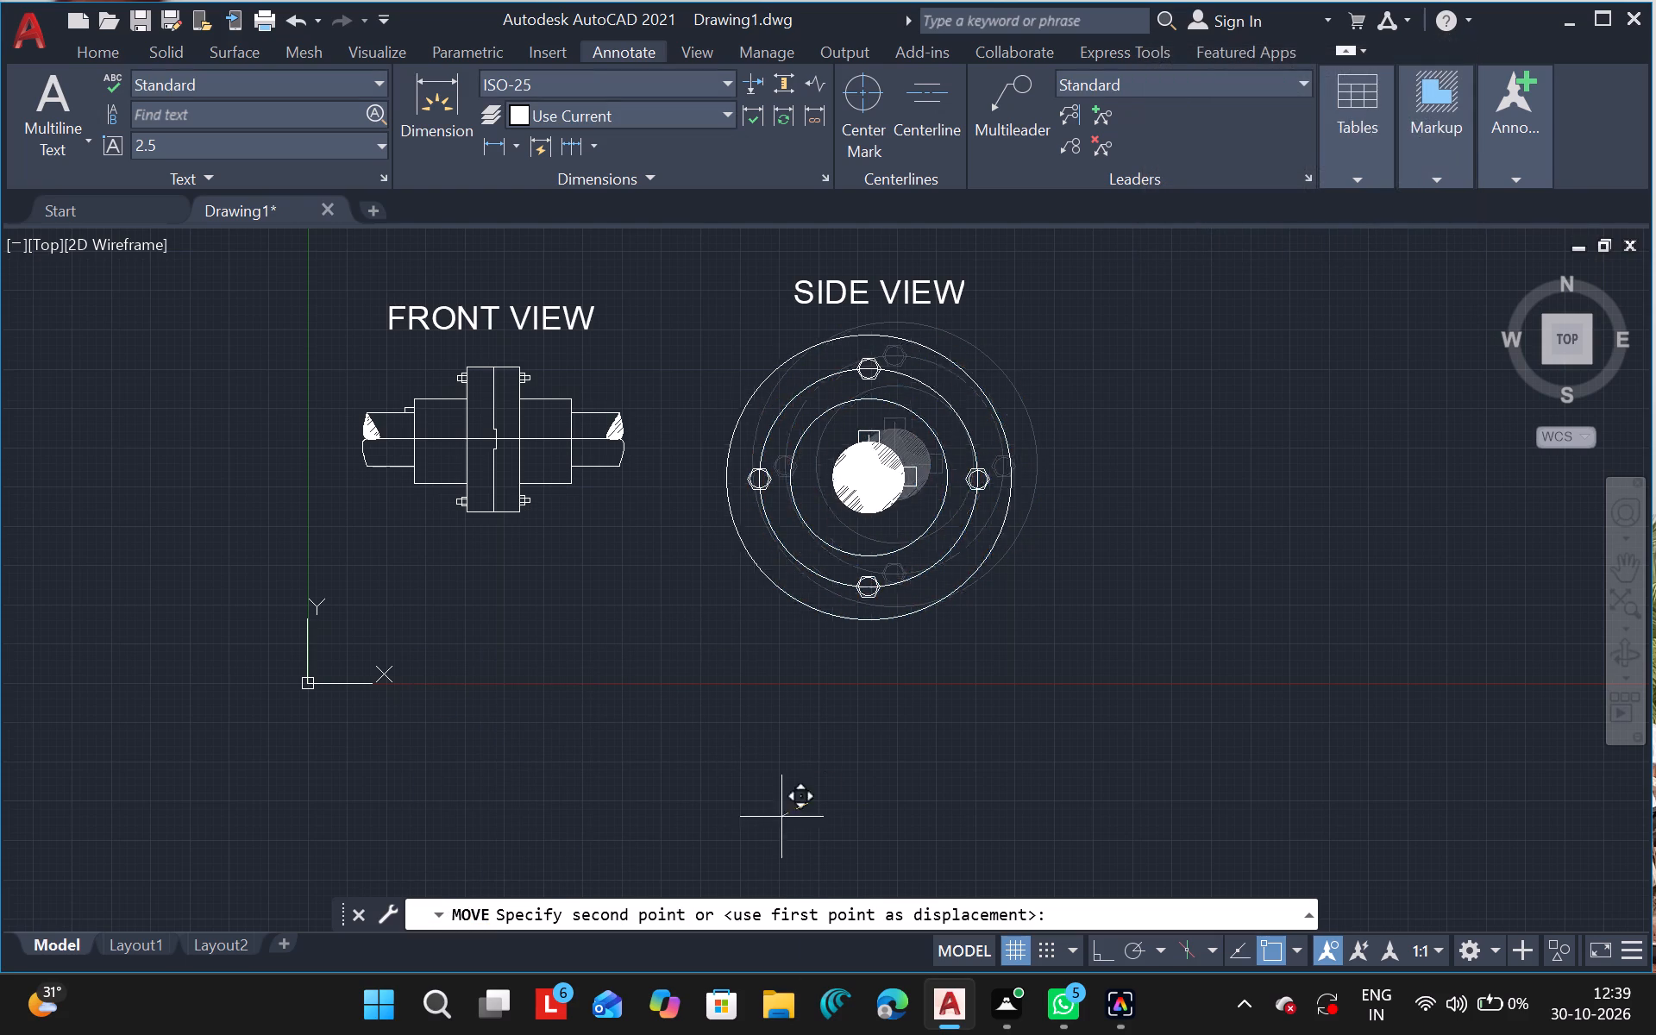
{"action": "left_click_drag", "start_coordinate": [778, 818], "coordinate": [743, 818]}
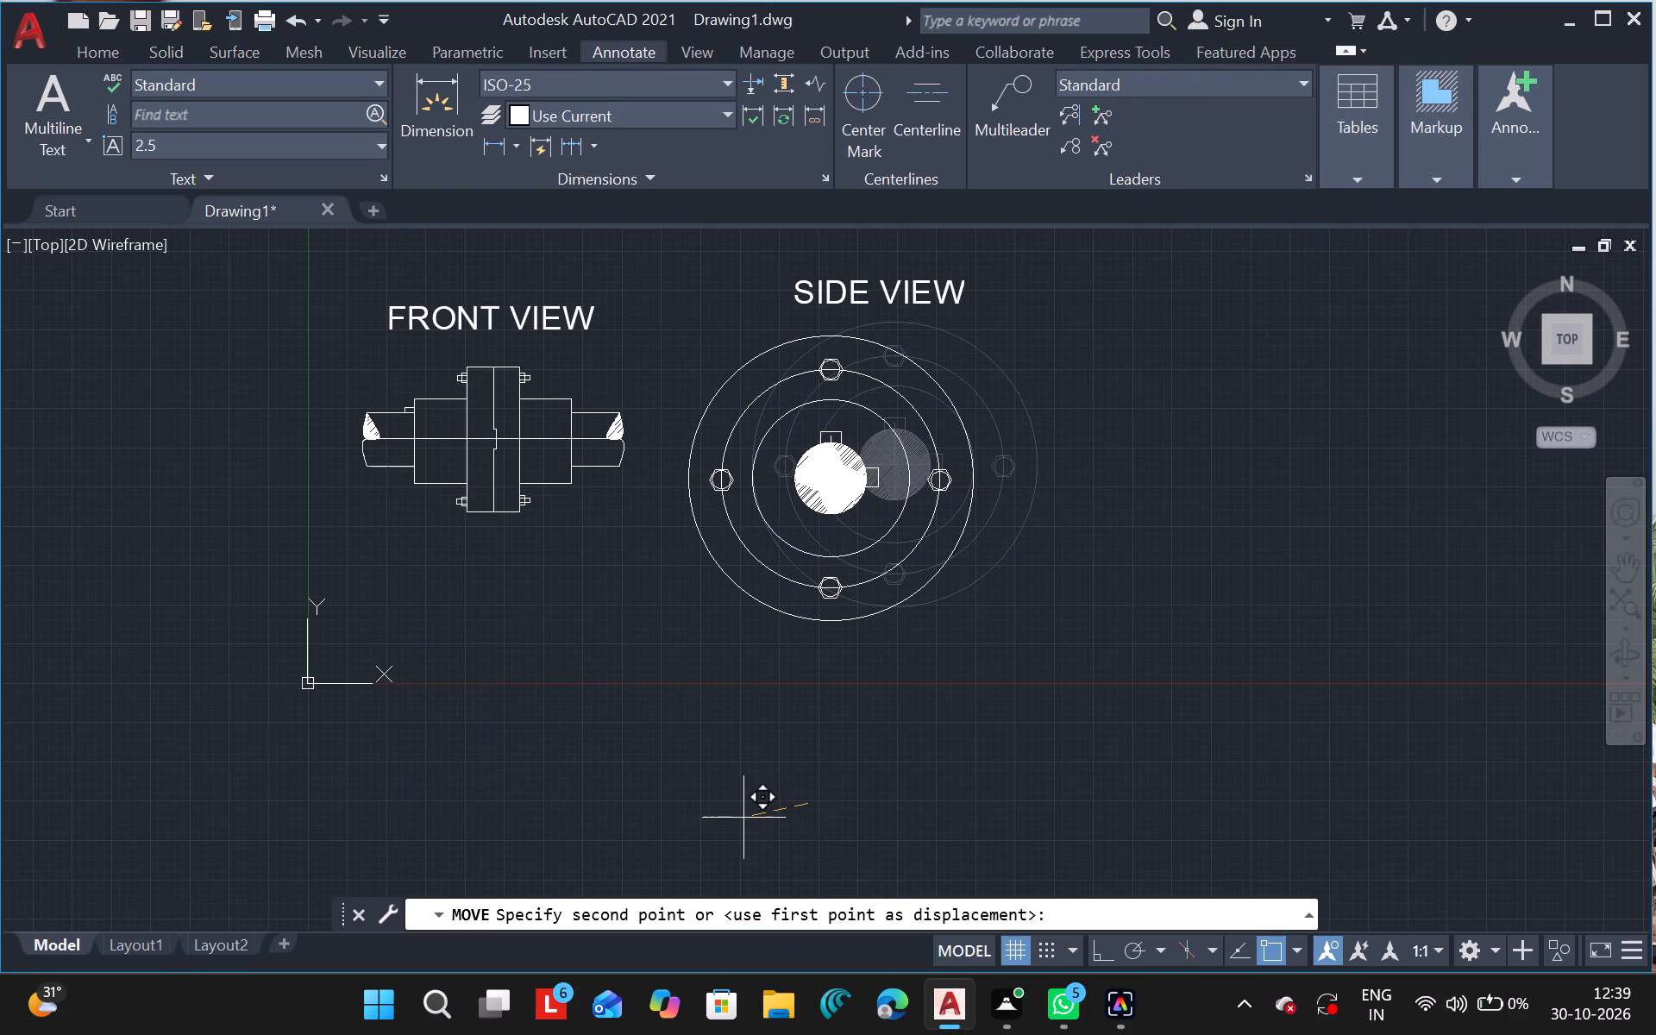
{"action": "left_click_drag", "start_coordinate": [743, 818], "coordinate": [746, 819]}
{"action": "left_click", "coordinate": [746, 819]}
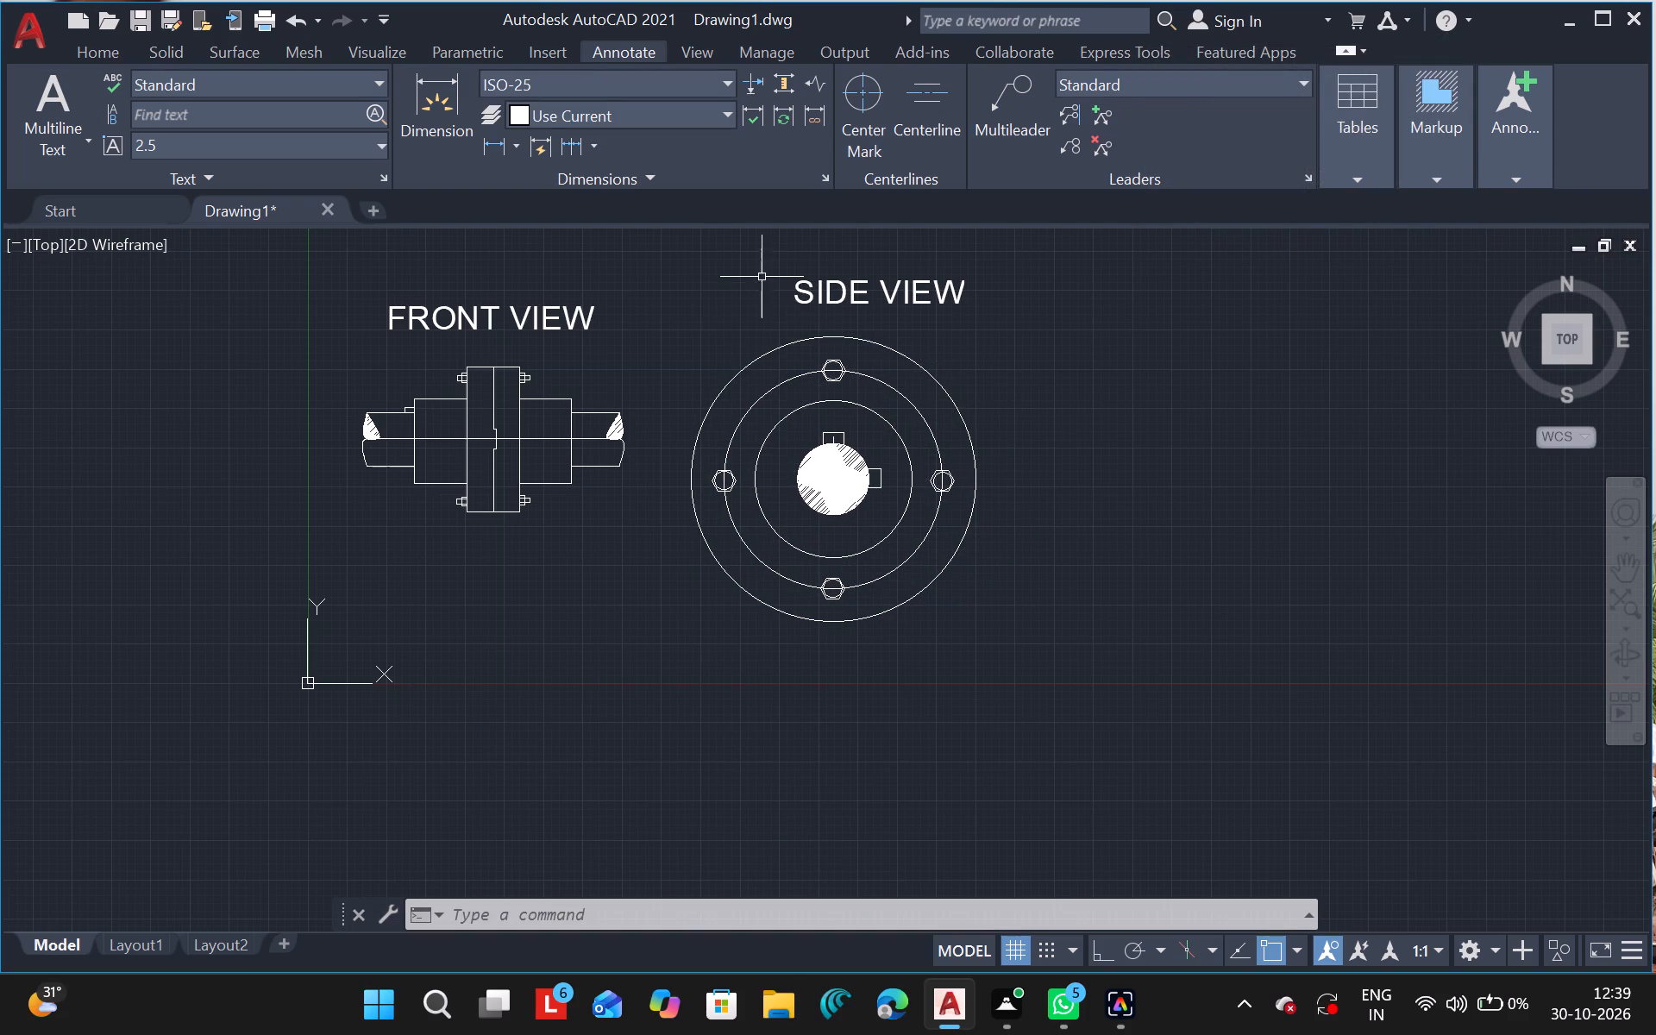
Move the SIDE VIEW label over the shifted circular view, roughly level with the FRONT VIEW label.
{"action": "left_click_drag", "start_coordinate": [762, 277], "coordinate": [760, 298]}
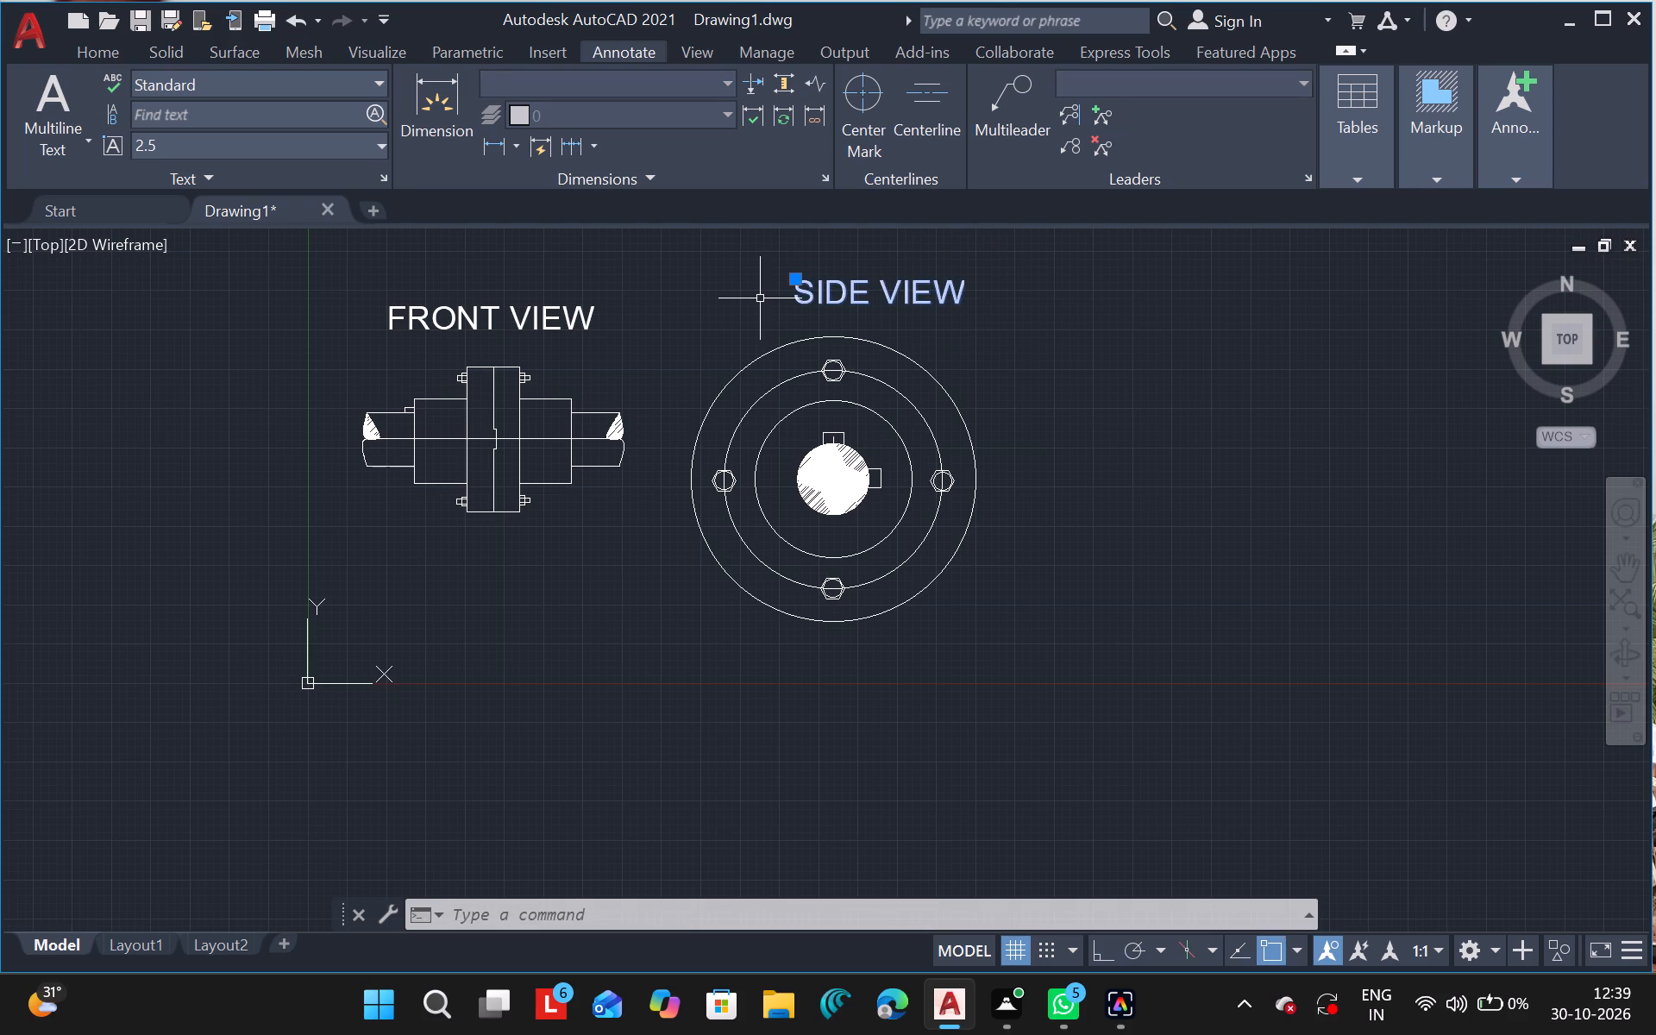
{"action": "type", "text": "MO"}
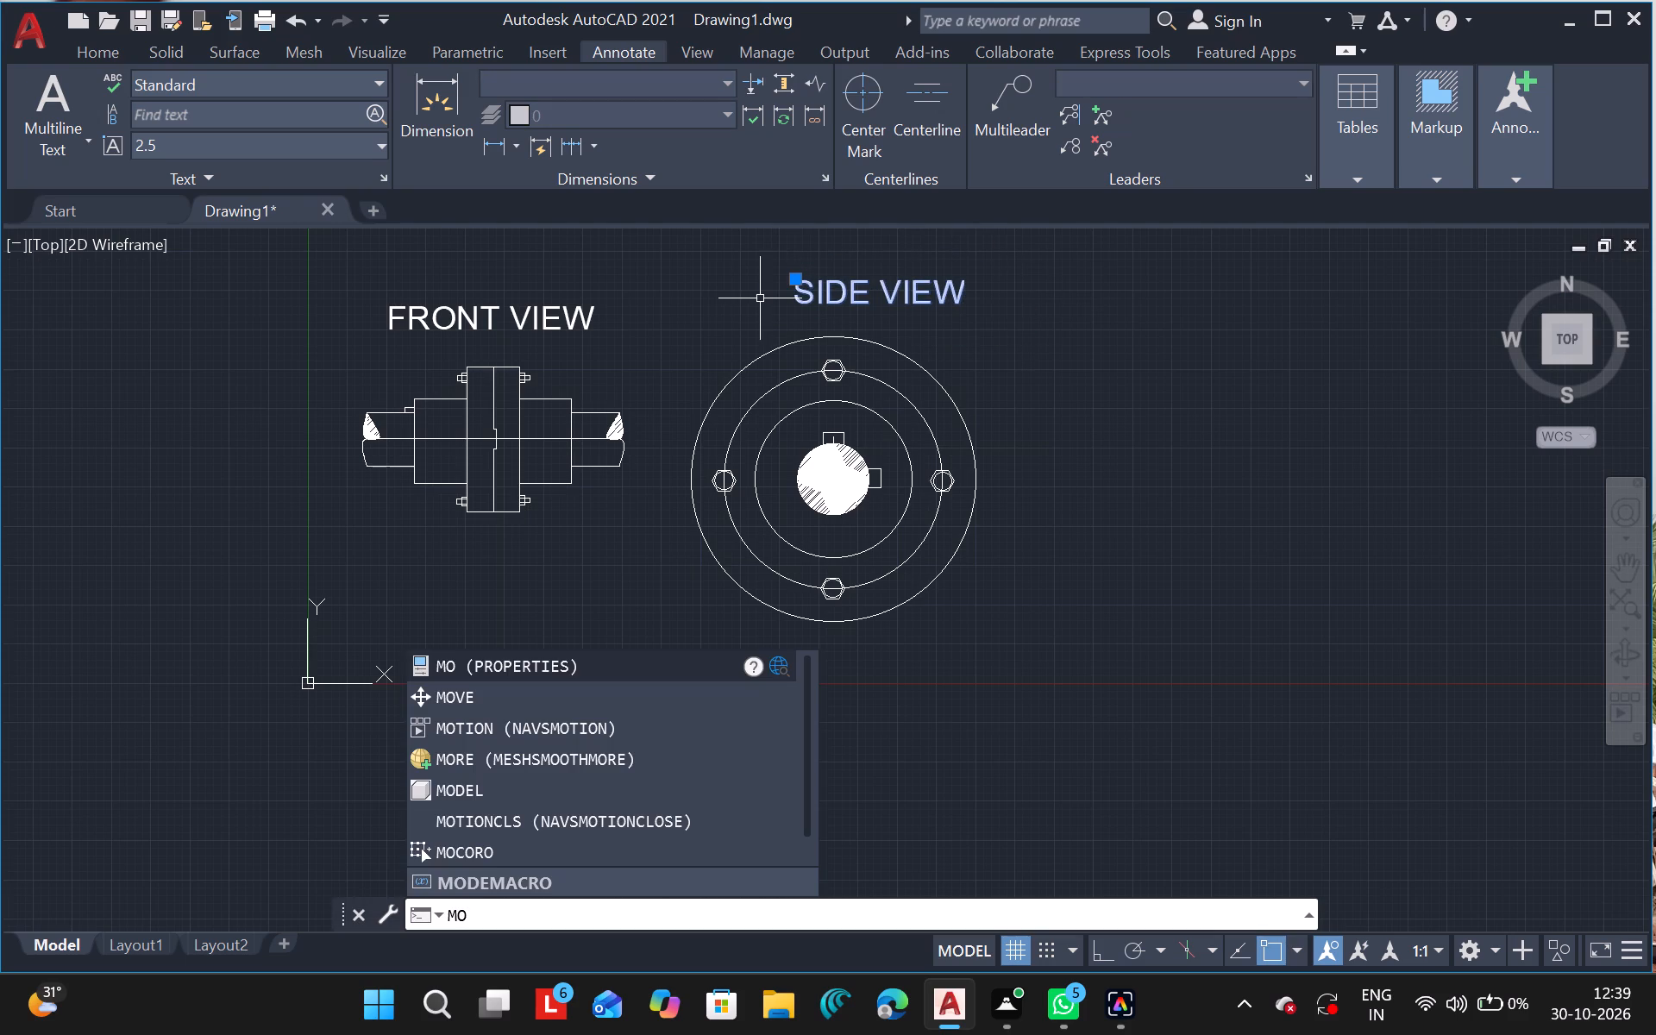
{"action": "left_click", "coordinate": [456, 690]}
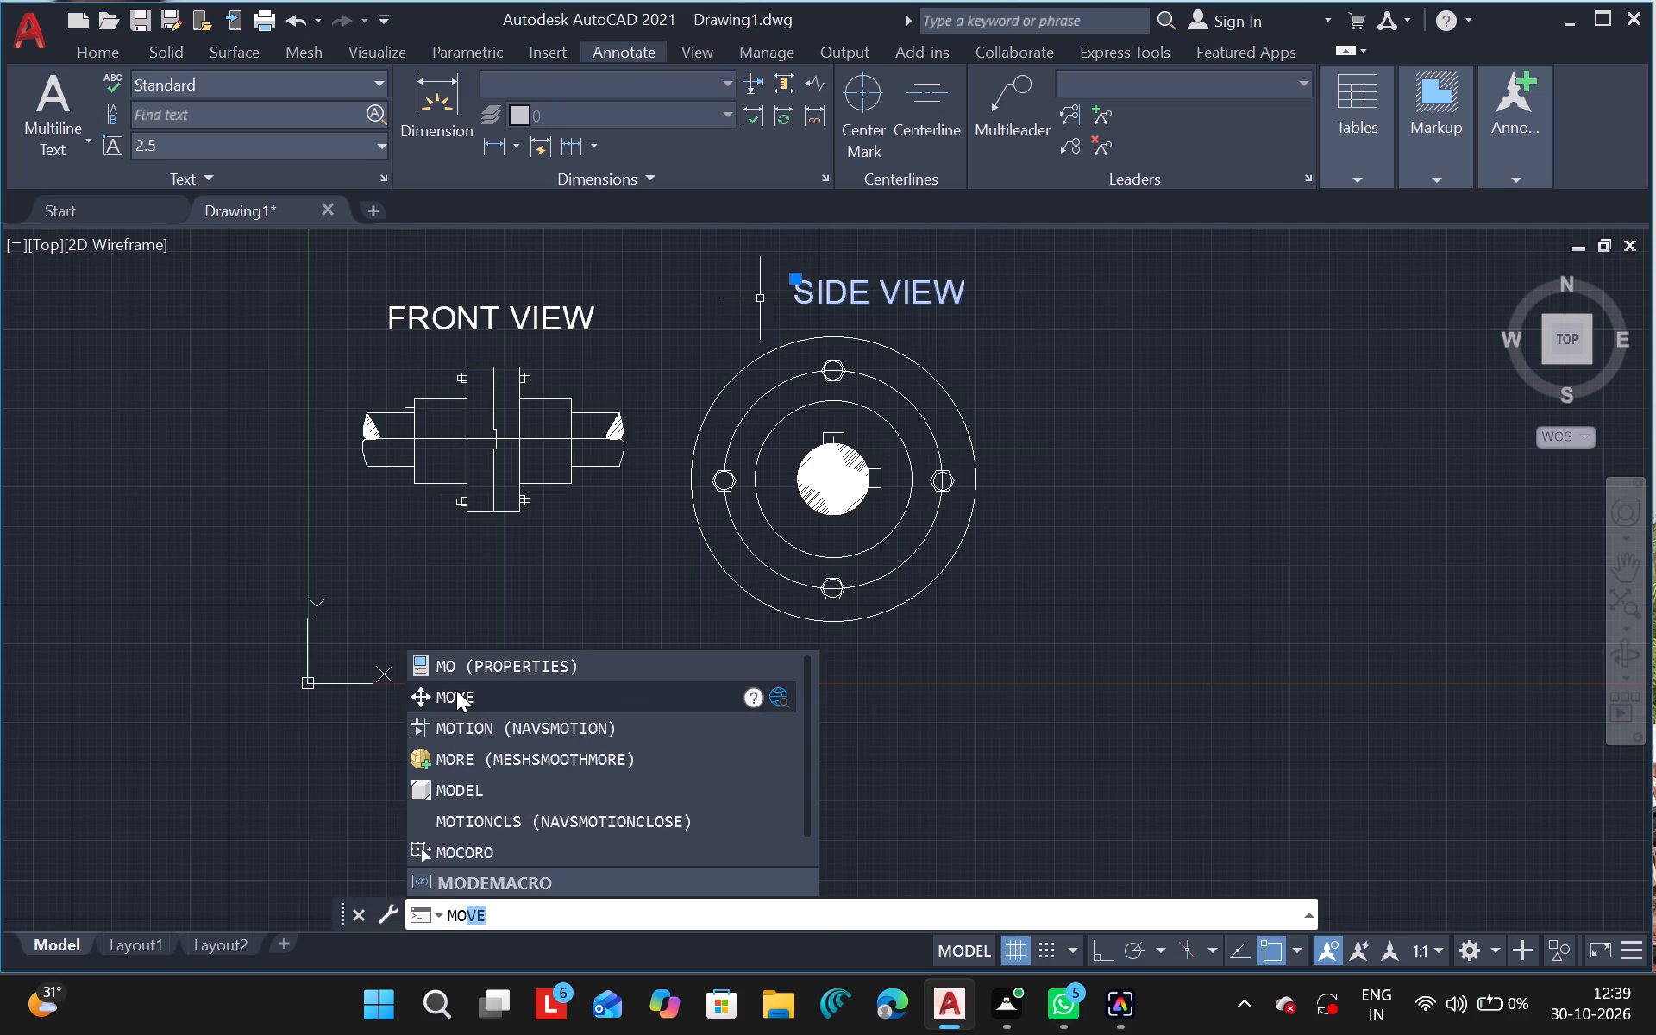
{"action": "left_click_drag", "start_coordinate": [784, 720], "coordinate": [725, 729]}
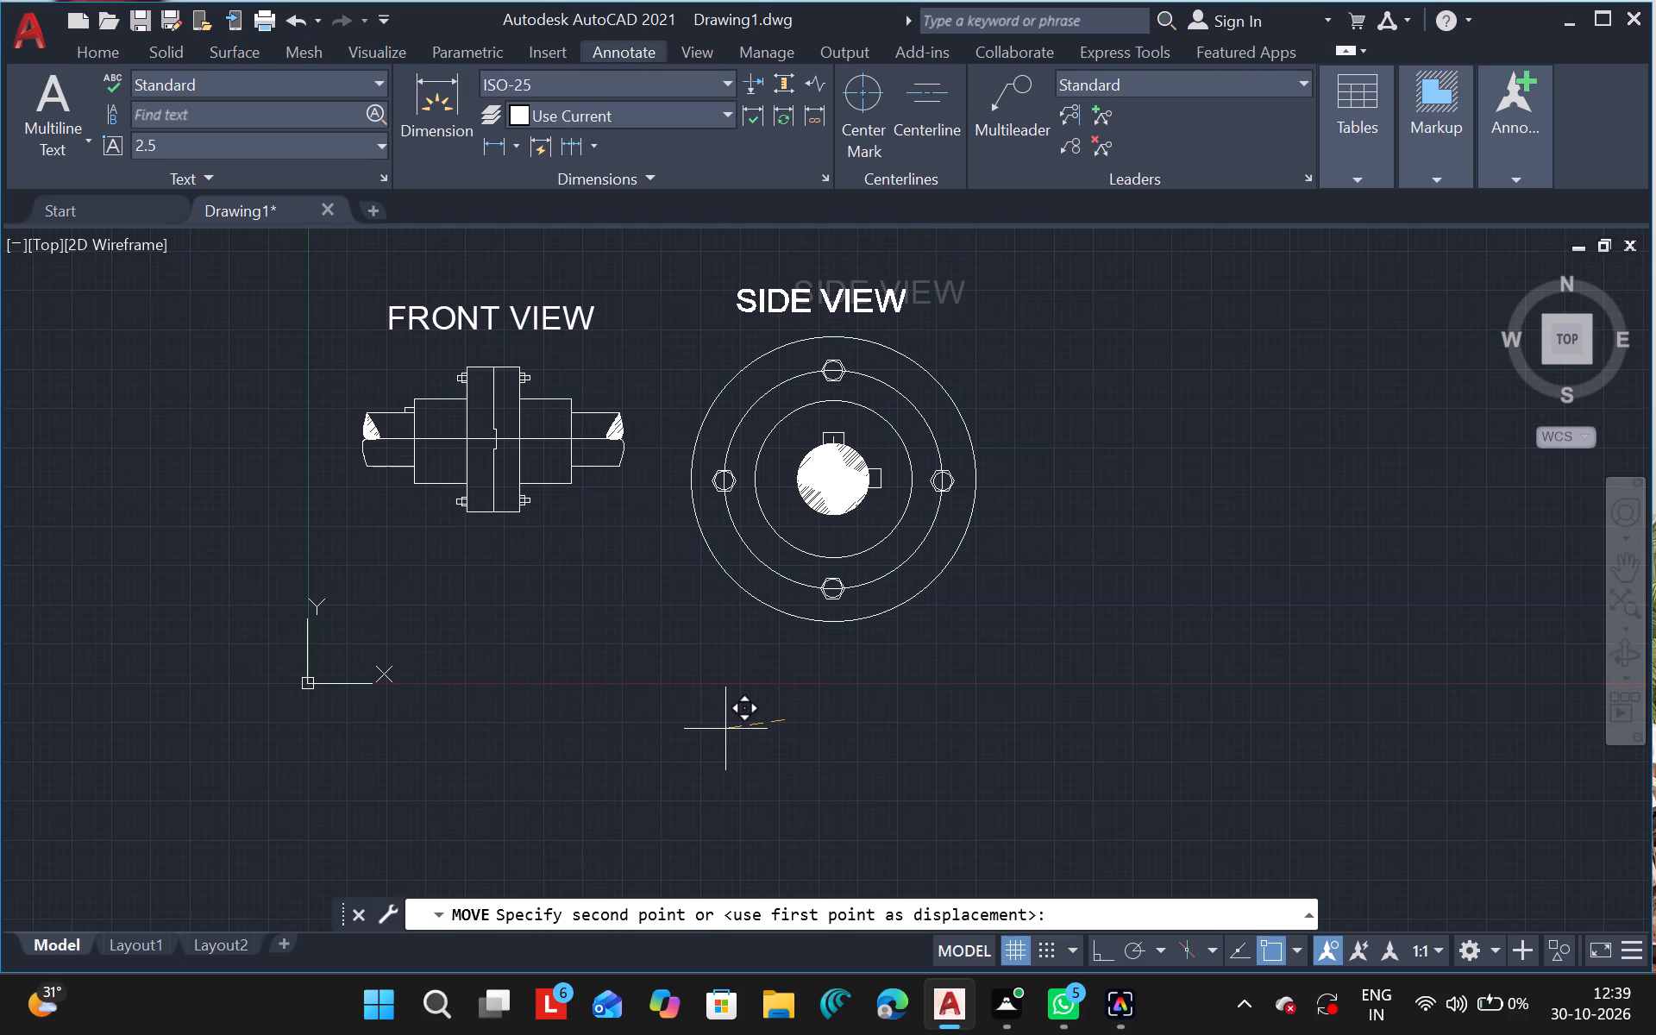
{"action": "left_click_drag", "start_coordinate": [725, 729], "coordinate": [726, 737]}
{"action": "left_click", "coordinate": [726, 737]}
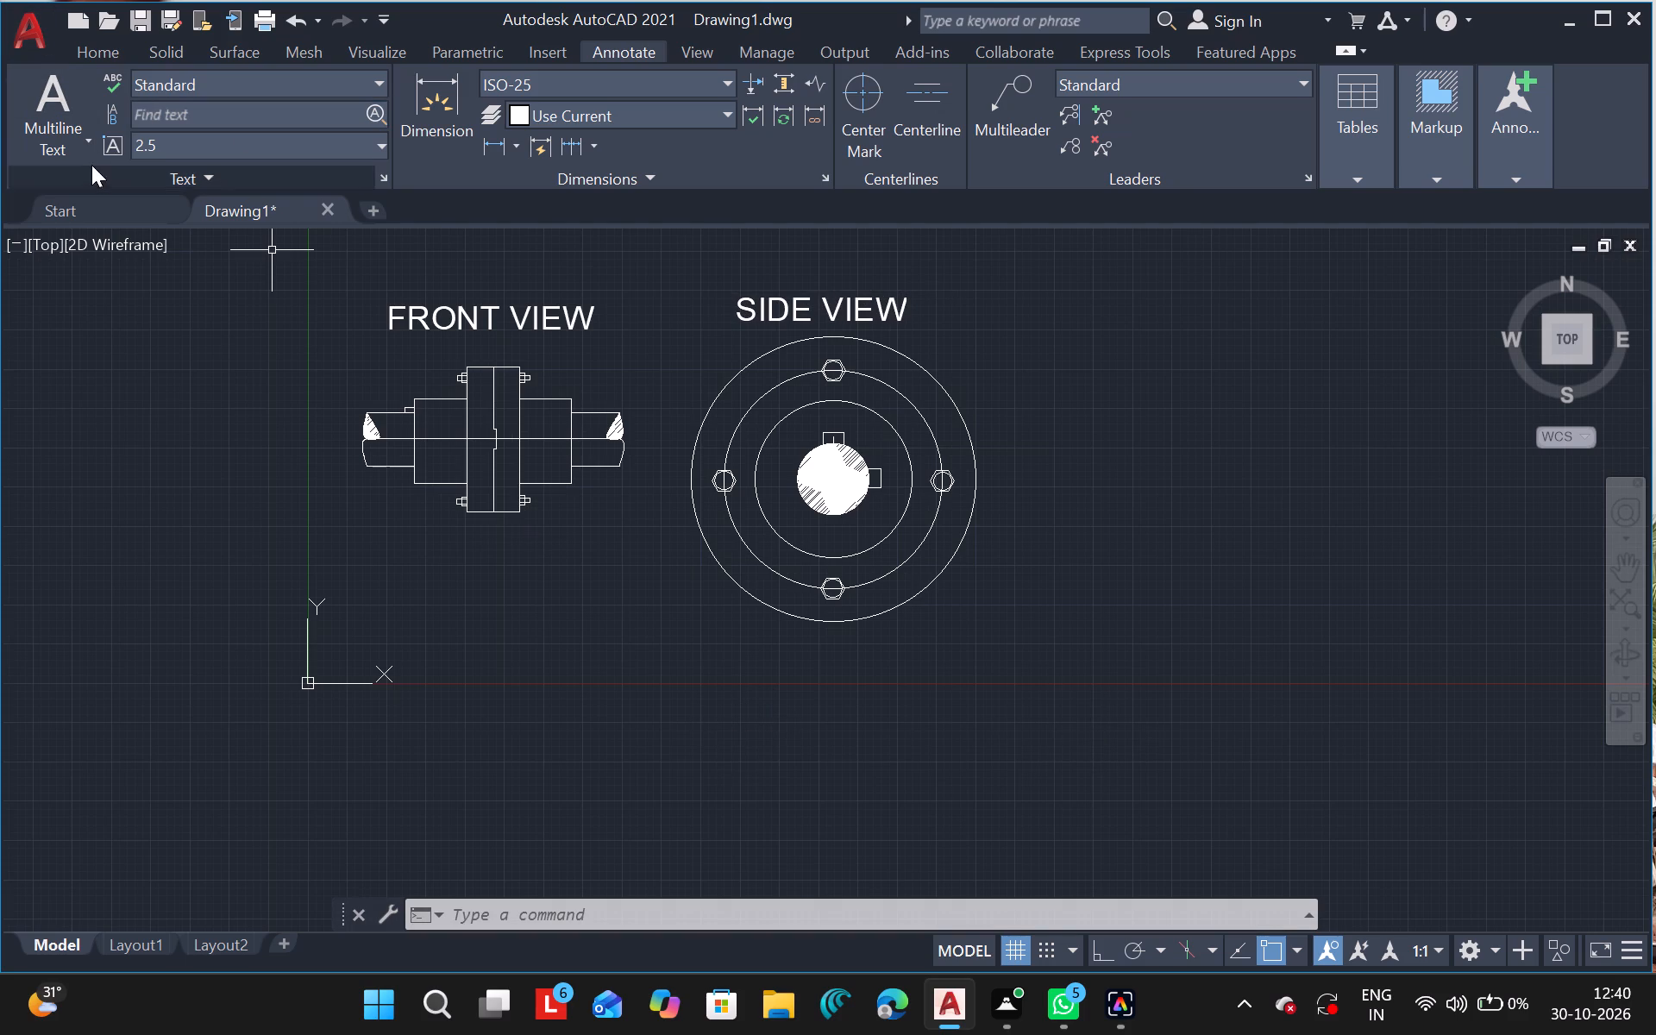
Draw a vertical border line beside the front view and a horizontal border line from its lower end beneath both views.
{"action": "left_click", "coordinate": [102, 52]}
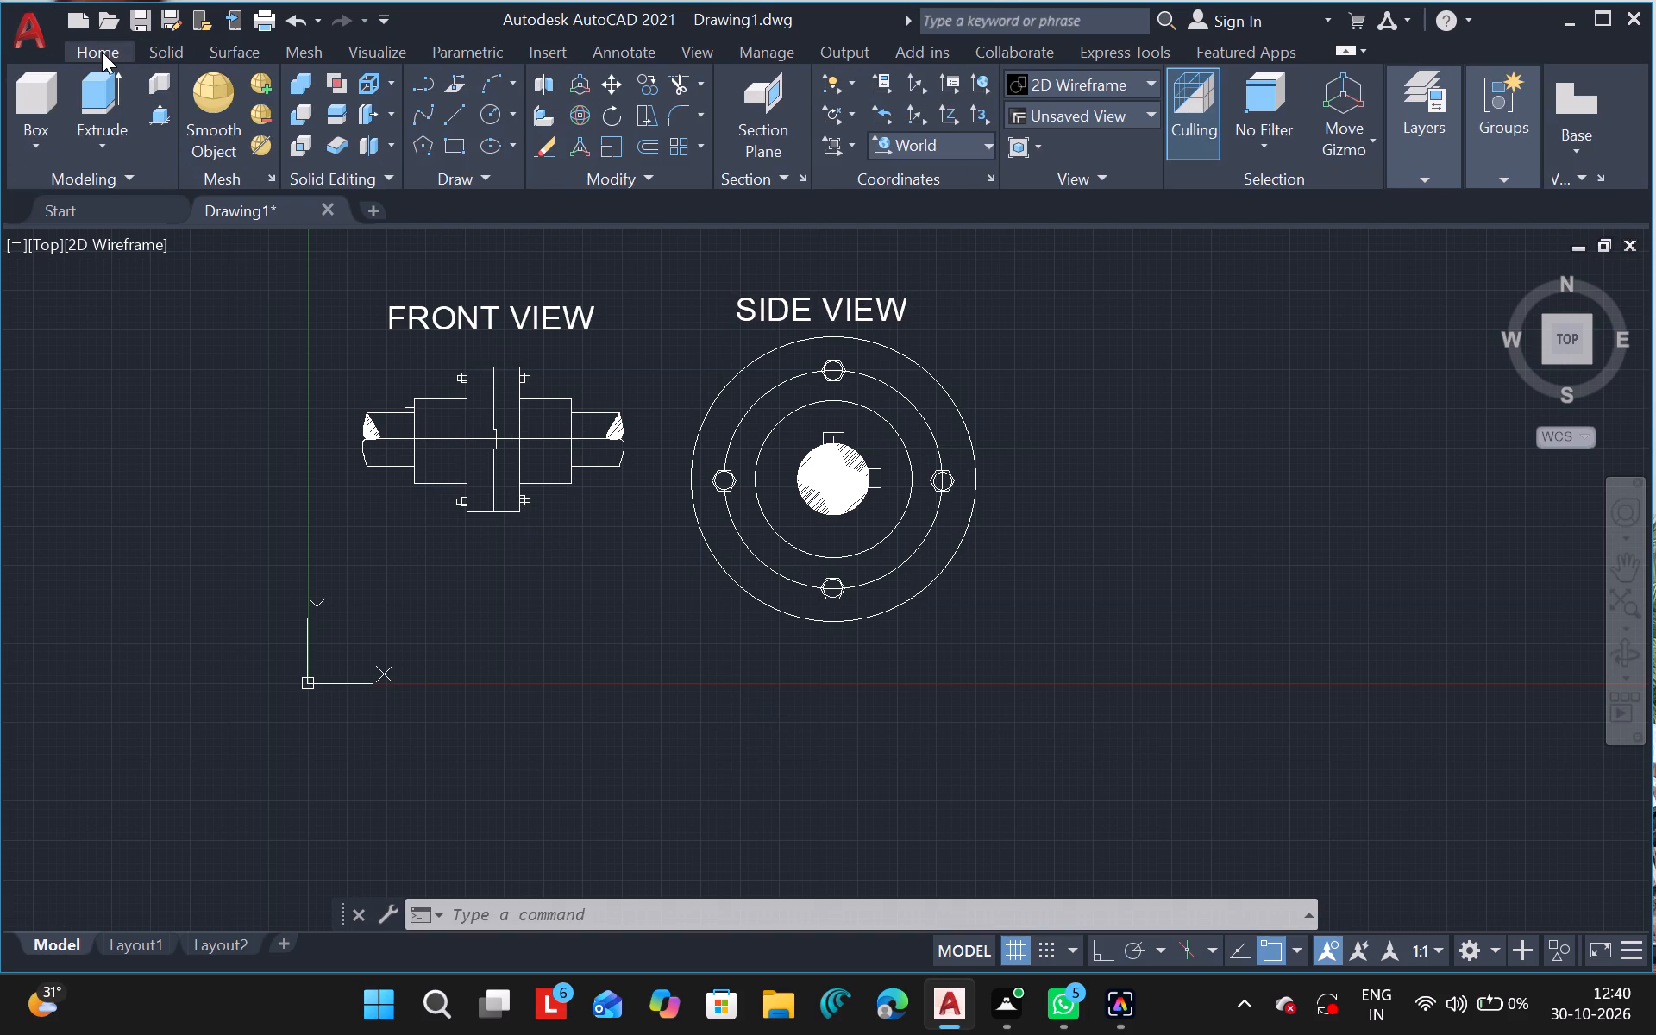
{"action": "left_click", "coordinate": [450, 119]}
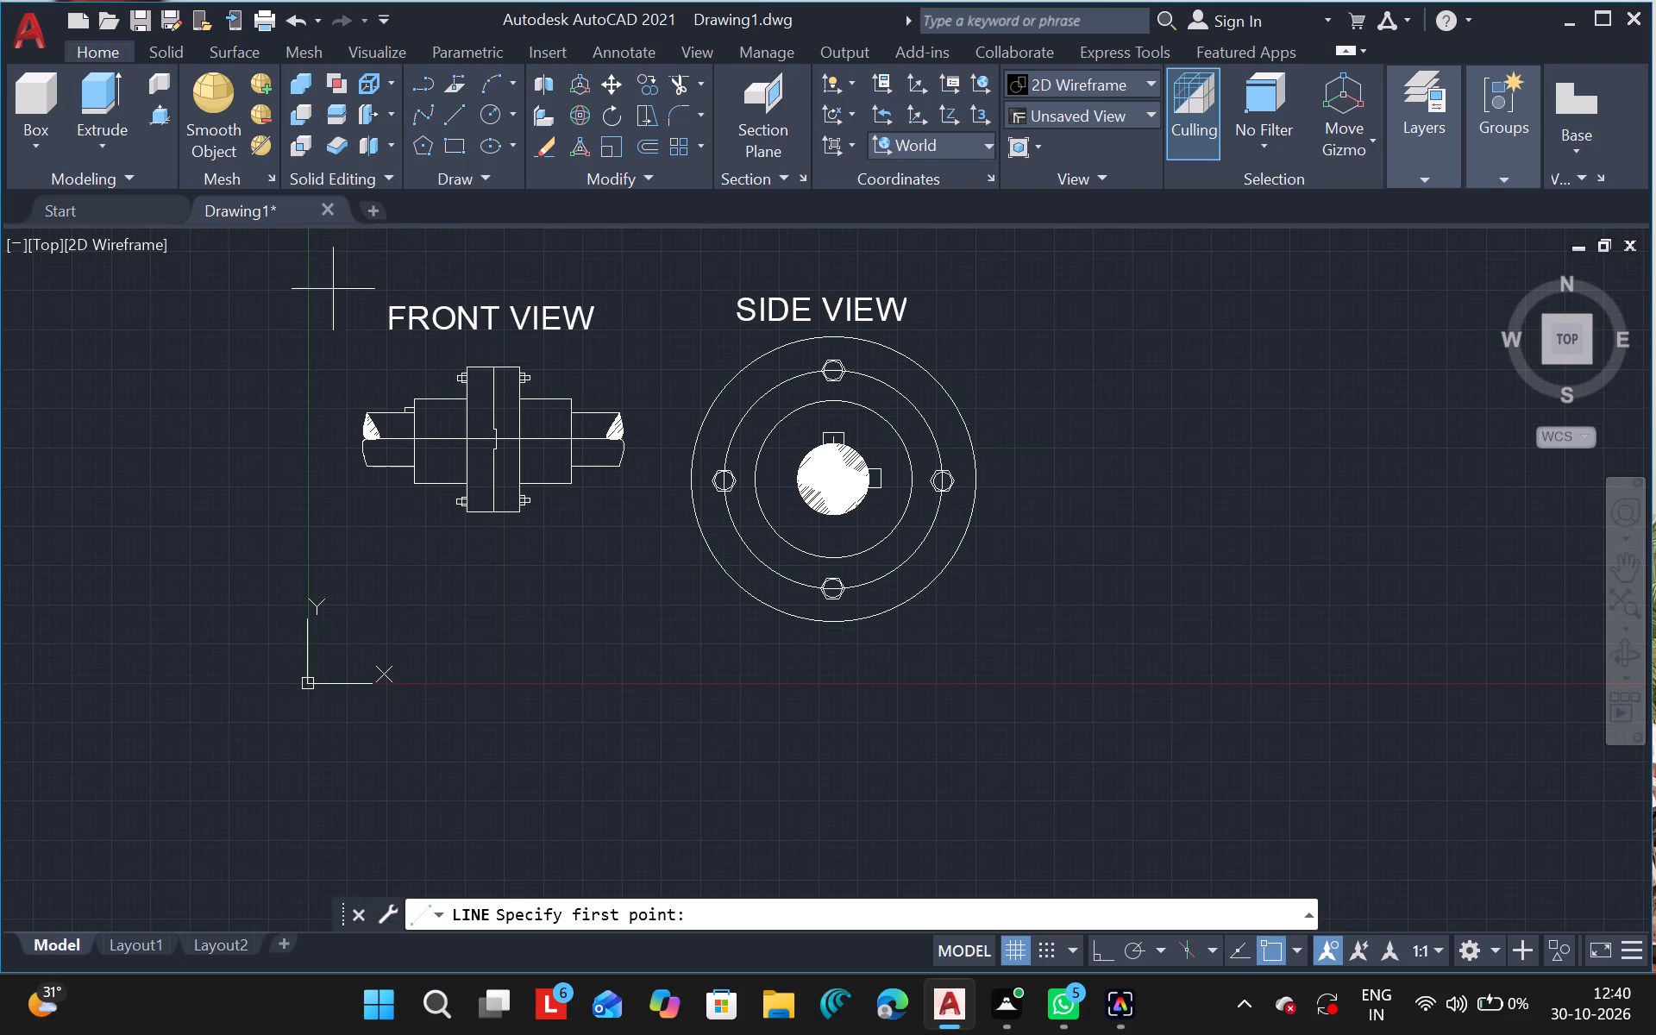
{"action": "left_click_drag", "start_coordinate": [303, 284], "coordinate": [318, 493]}
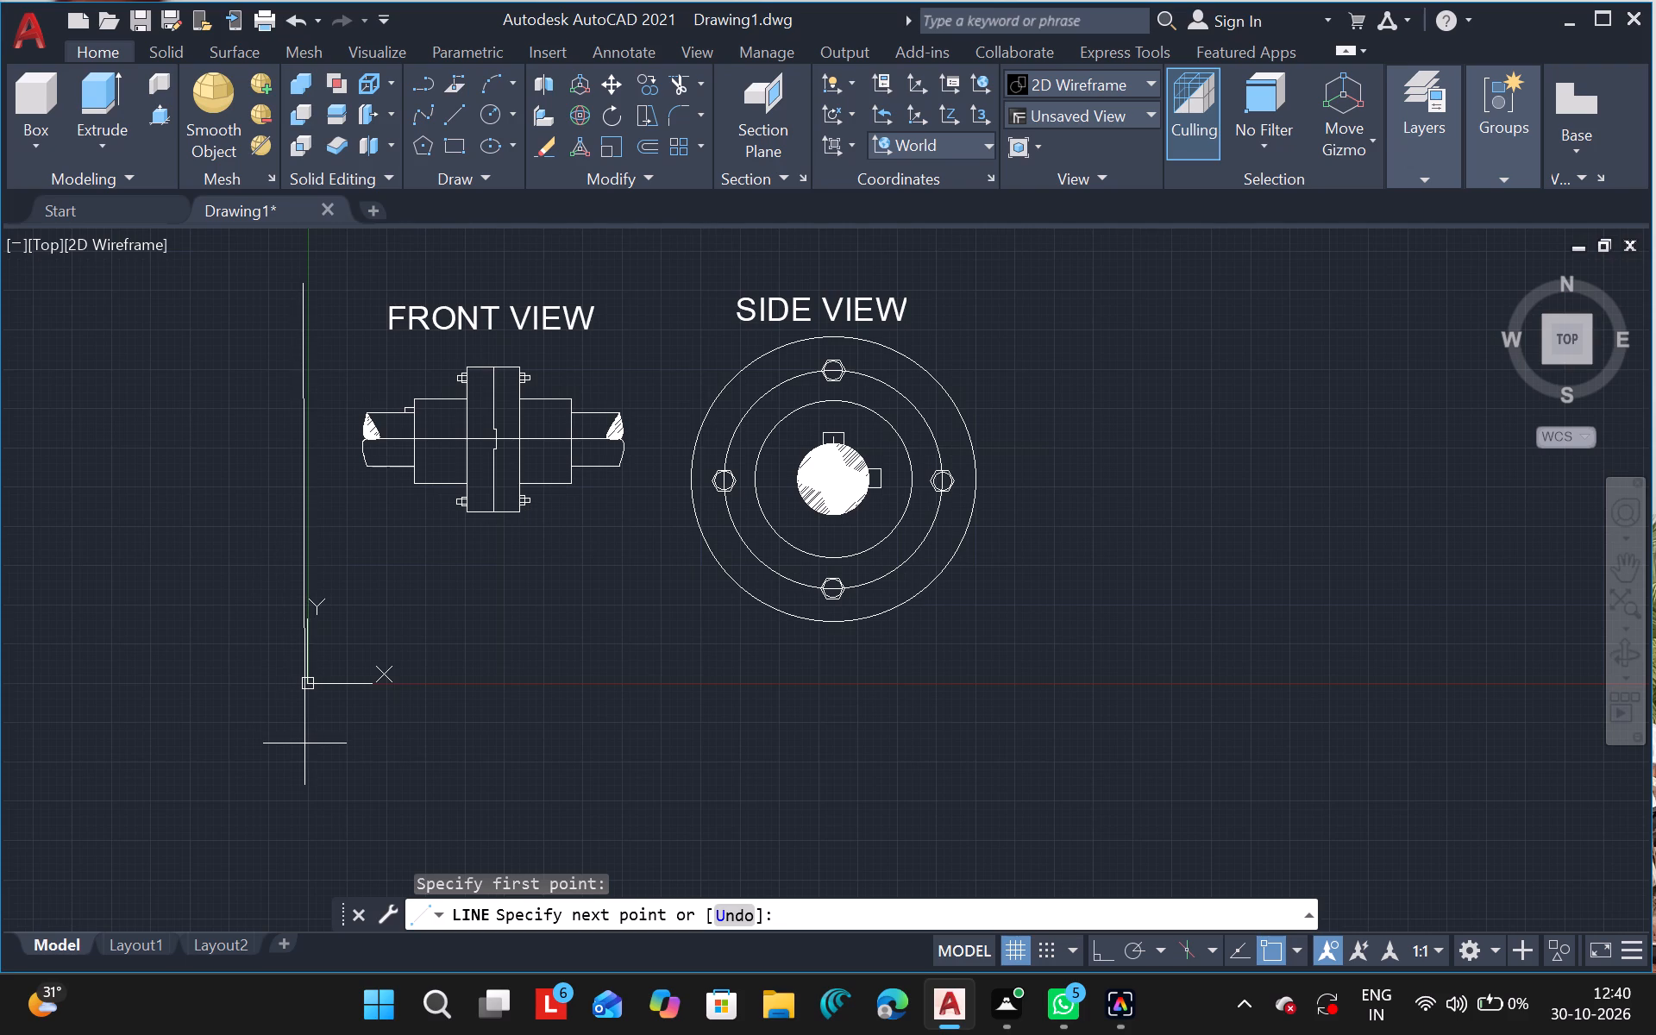
{"action": "left_click_drag", "start_coordinate": [303, 743], "coordinate": [722, 792]}
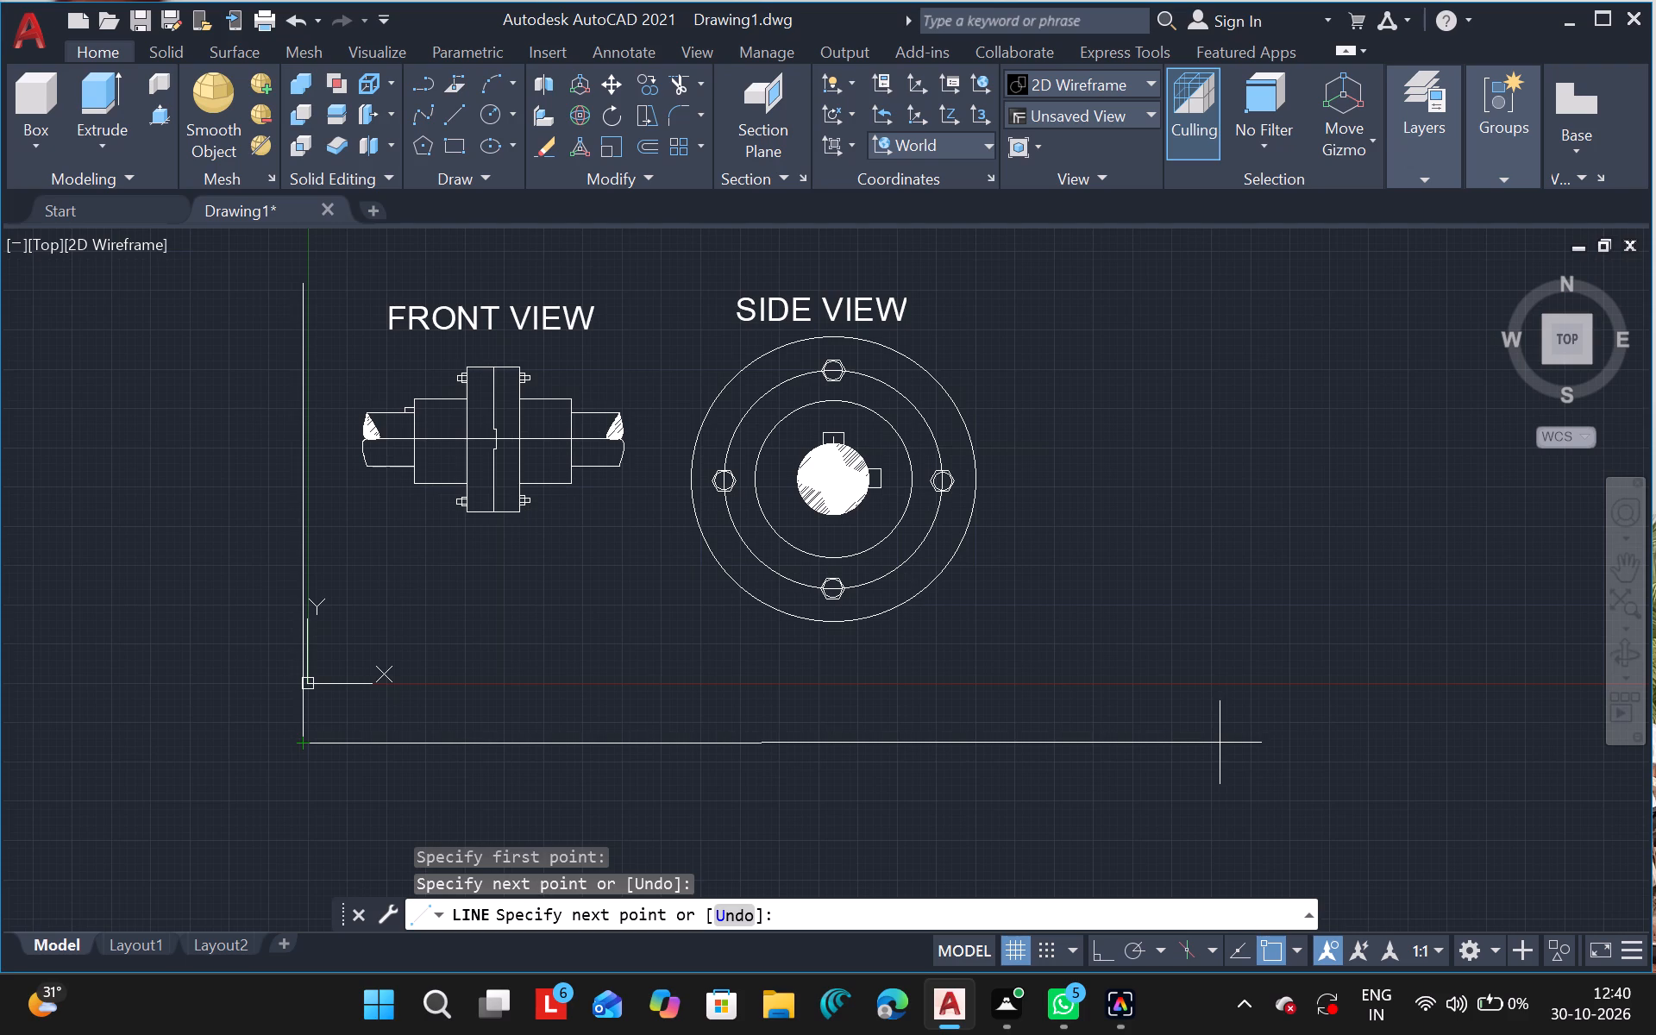
{"action": "left_click", "coordinate": [1209, 744]}
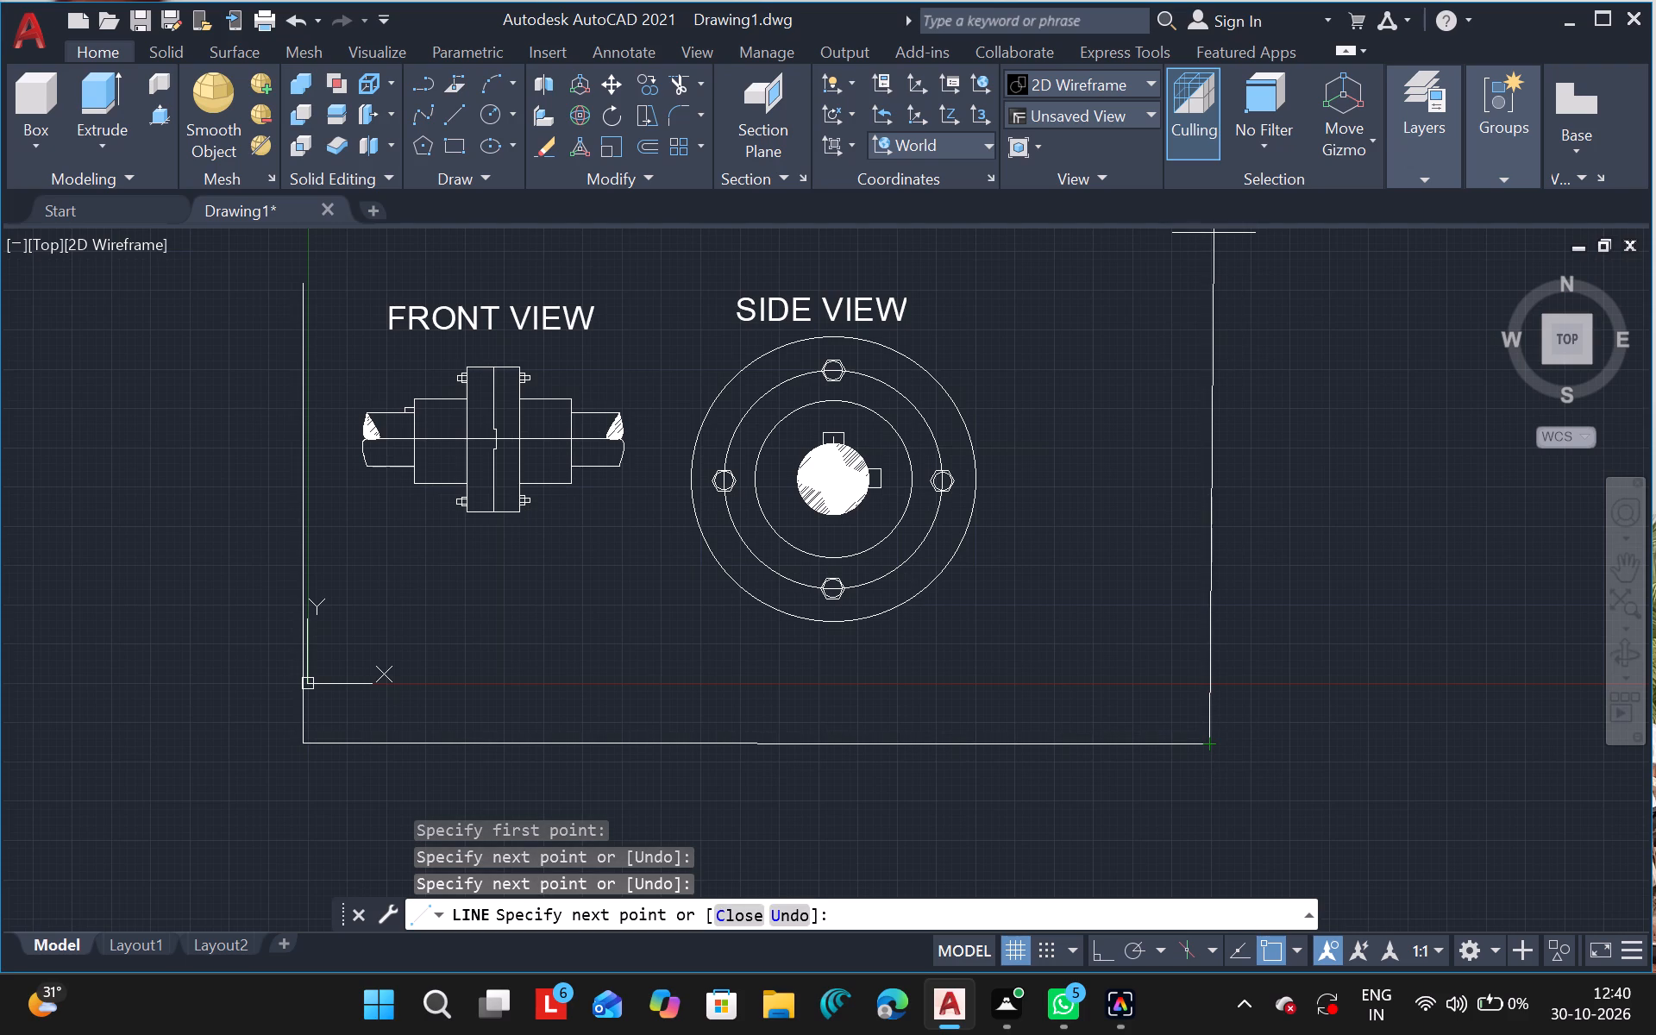
{"action": "key", "text": "Escape"}
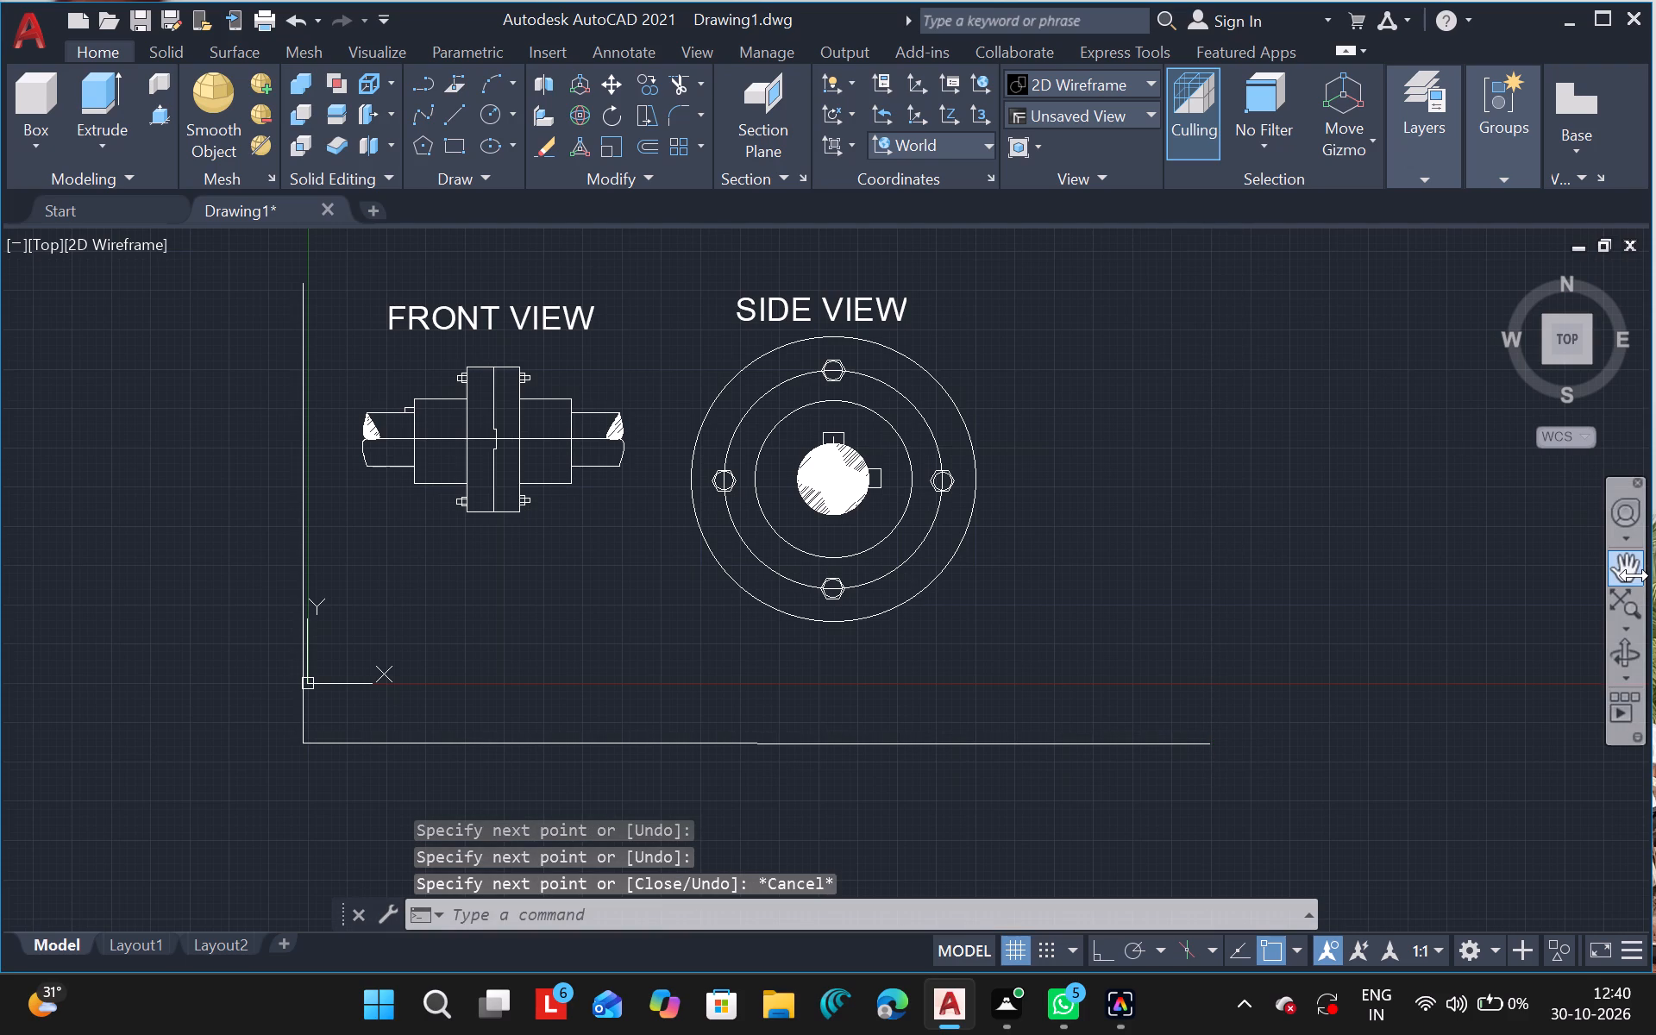
Draw connected border lines extending the vertical line upward, running across above both views, and down past the bottom border line's level.
{"action": "left_click", "coordinate": [1634, 575]}
{"action": "left_click_drag", "start_coordinate": [1019, 455], "coordinate": [930, 511]}
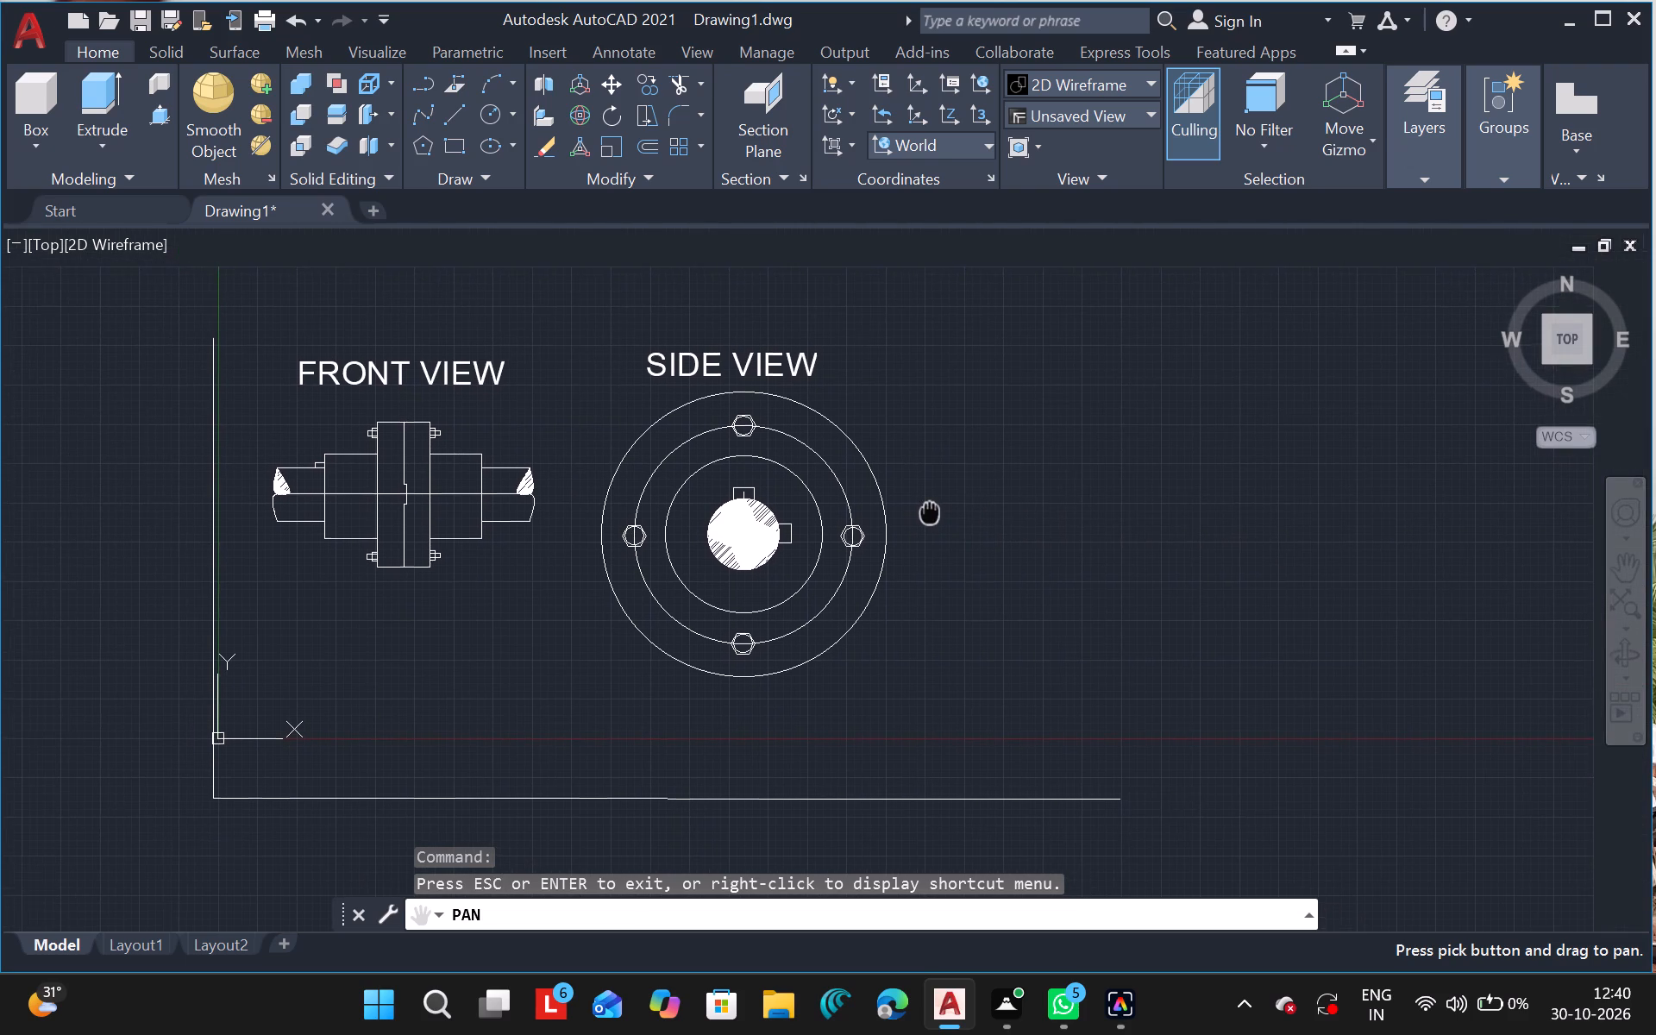
{"action": "left_click_drag", "start_coordinate": [930, 511], "coordinate": [932, 521]}
{"action": "key", "text": "Escape"}
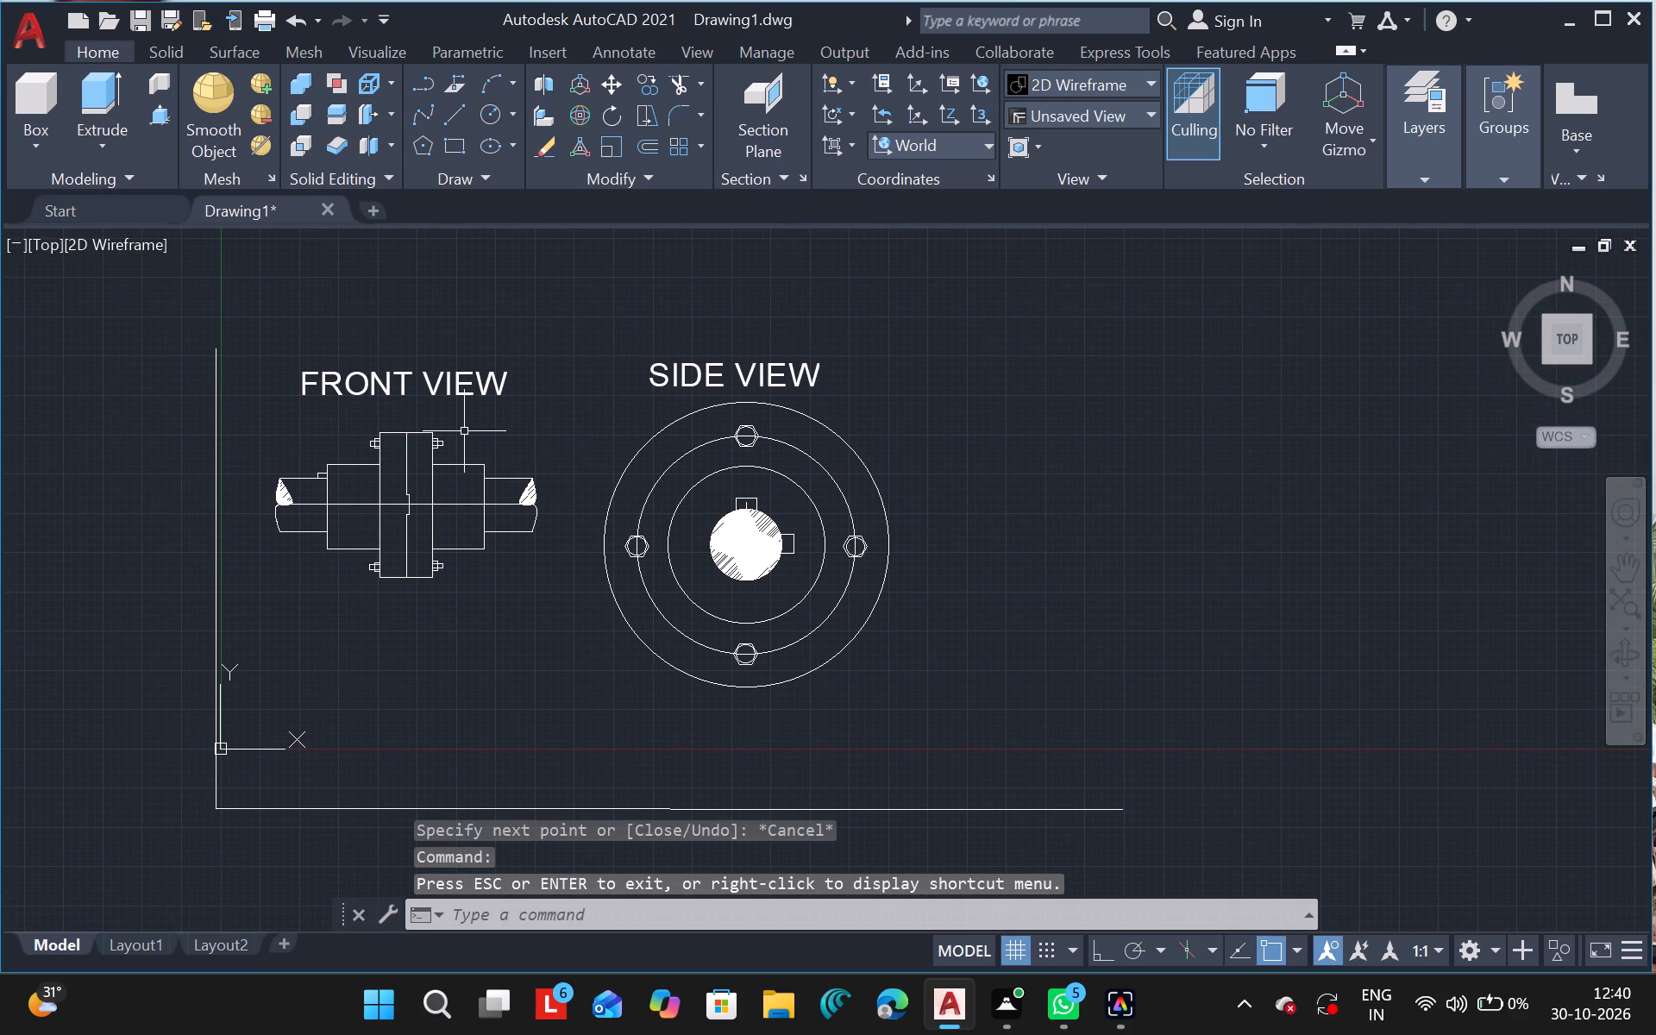
{"action": "scroll", "coordinate": [461, 431], "scroll_direction": "down", "scroll_amount": 2, "text": "ctrl"}
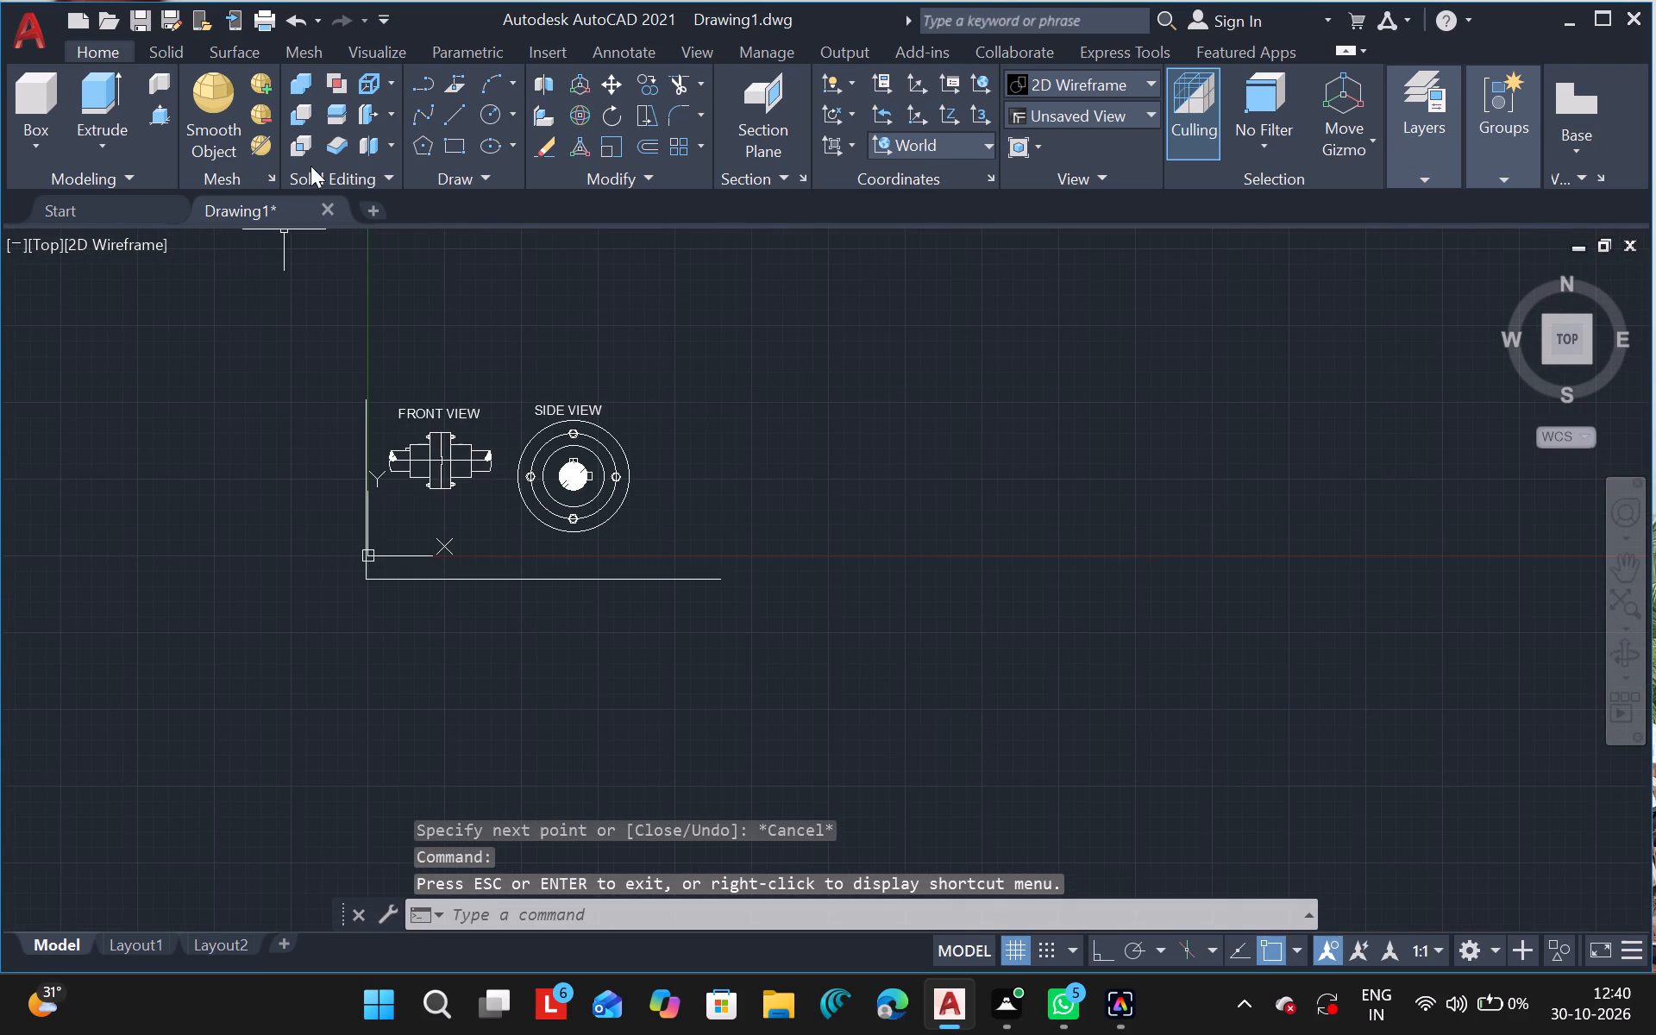
{"action": "left_click", "coordinate": [458, 120]}
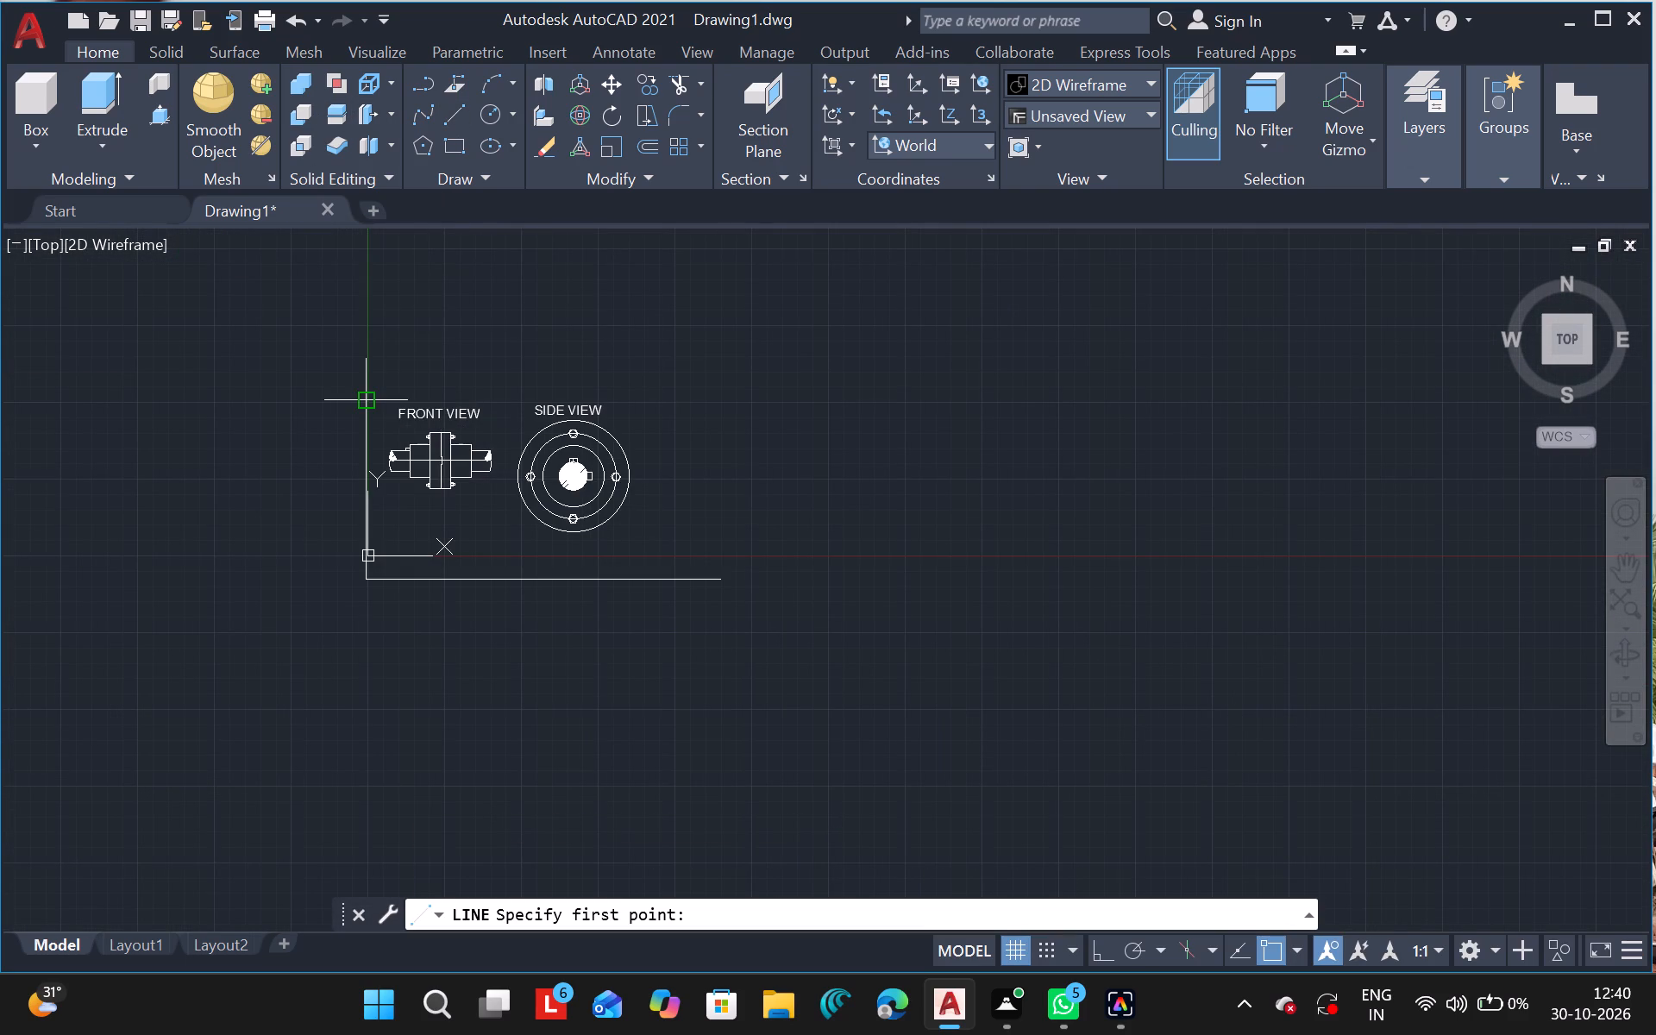
{"action": "left_click_drag", "start_coordinate": [368, 397], "coordinate": [365, 305]}
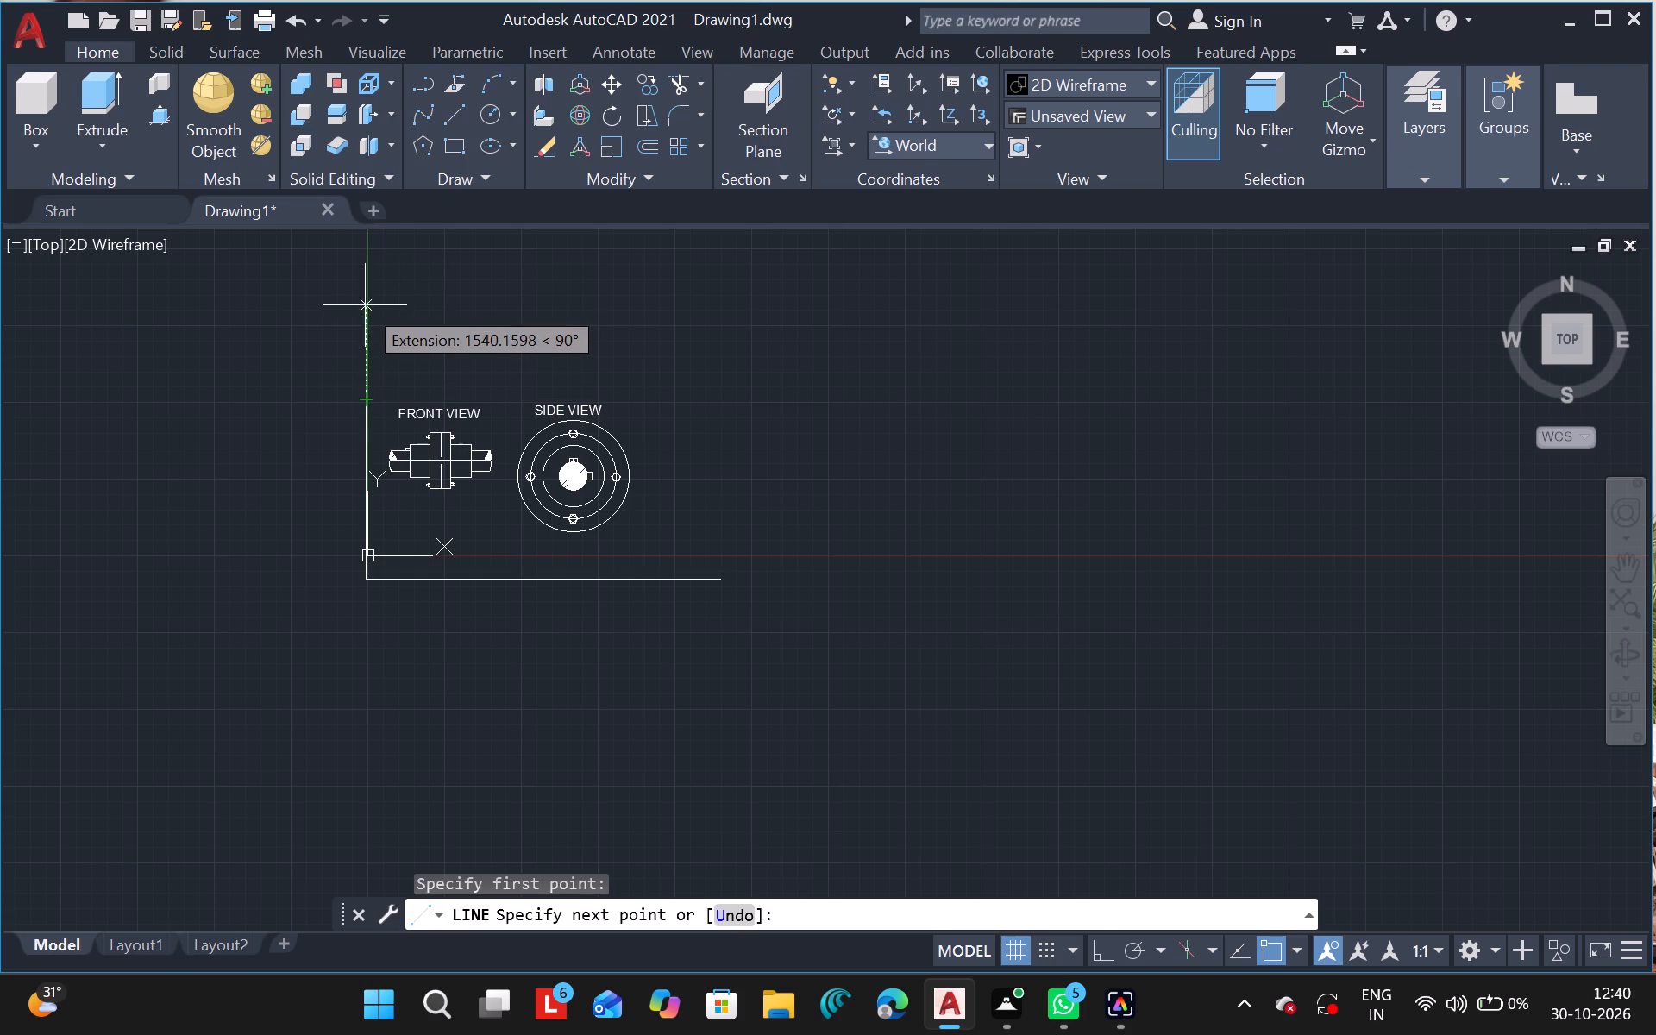
{"action": "left_click_drag", "start_coordinate": [365, 305], "coordinate": [366, 302]}
{"action": "left_click_drag", "start_coordinate": [366, 302], "coordinate": [784, 333]}
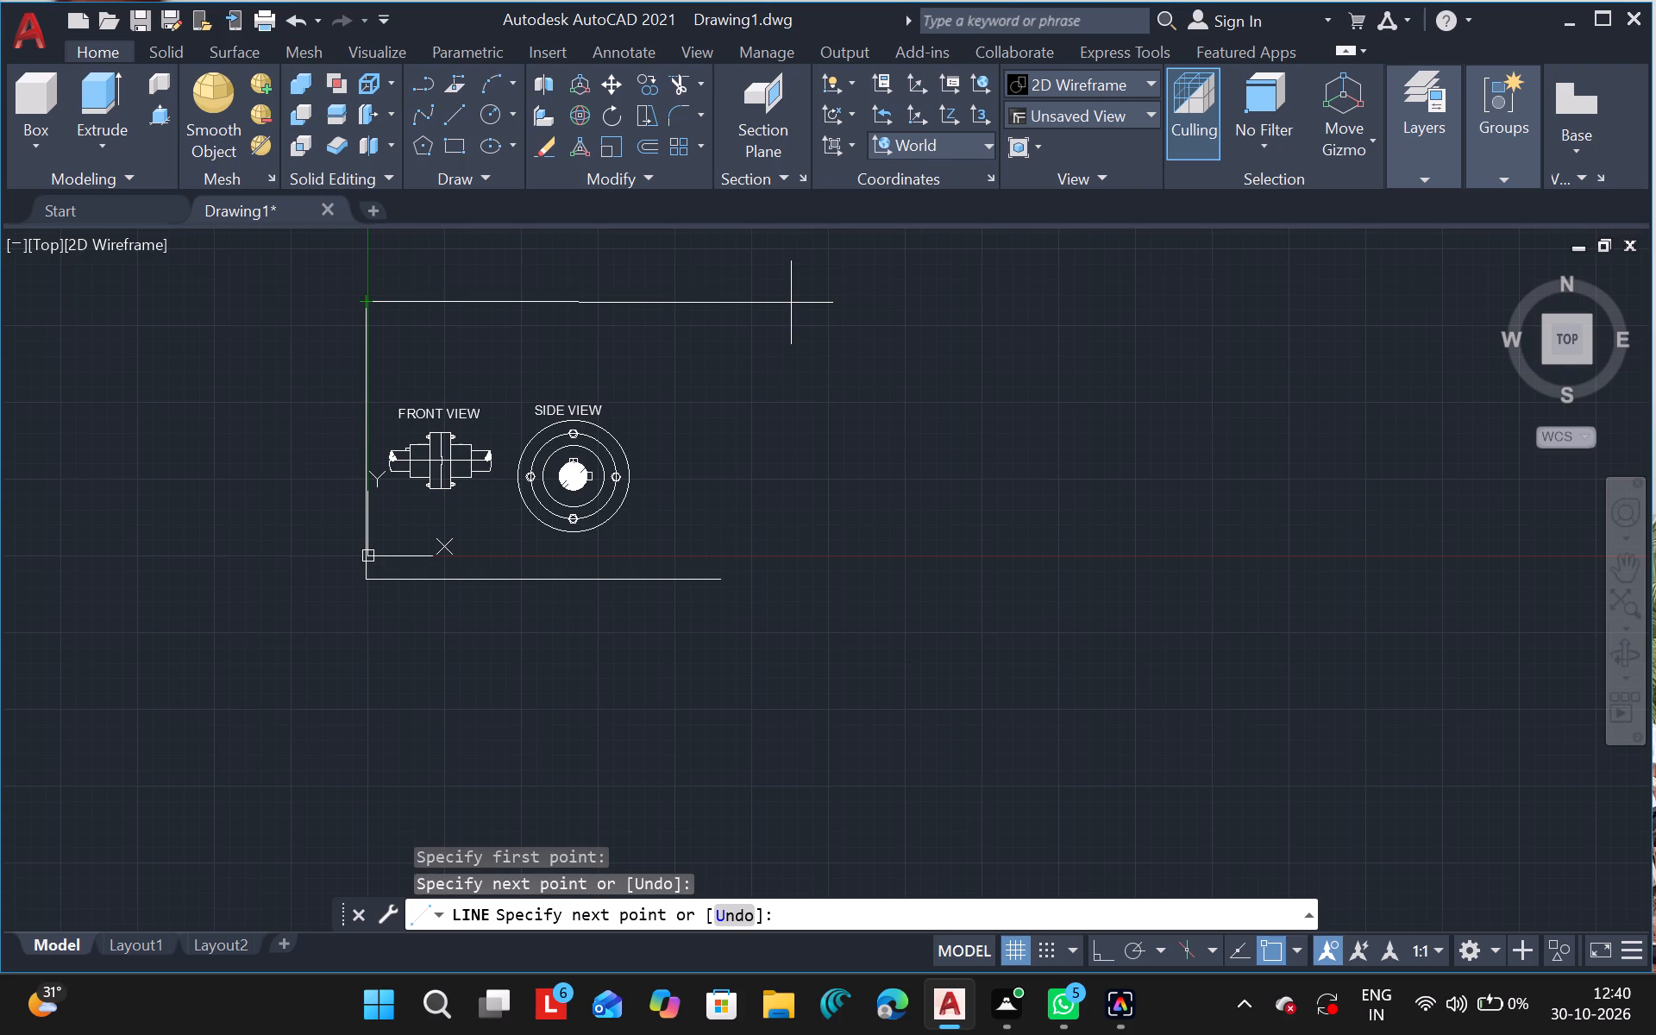
{"action": "left_click_drag", "start_coordinate": [791, 303], "coordinate": [798, 808]}
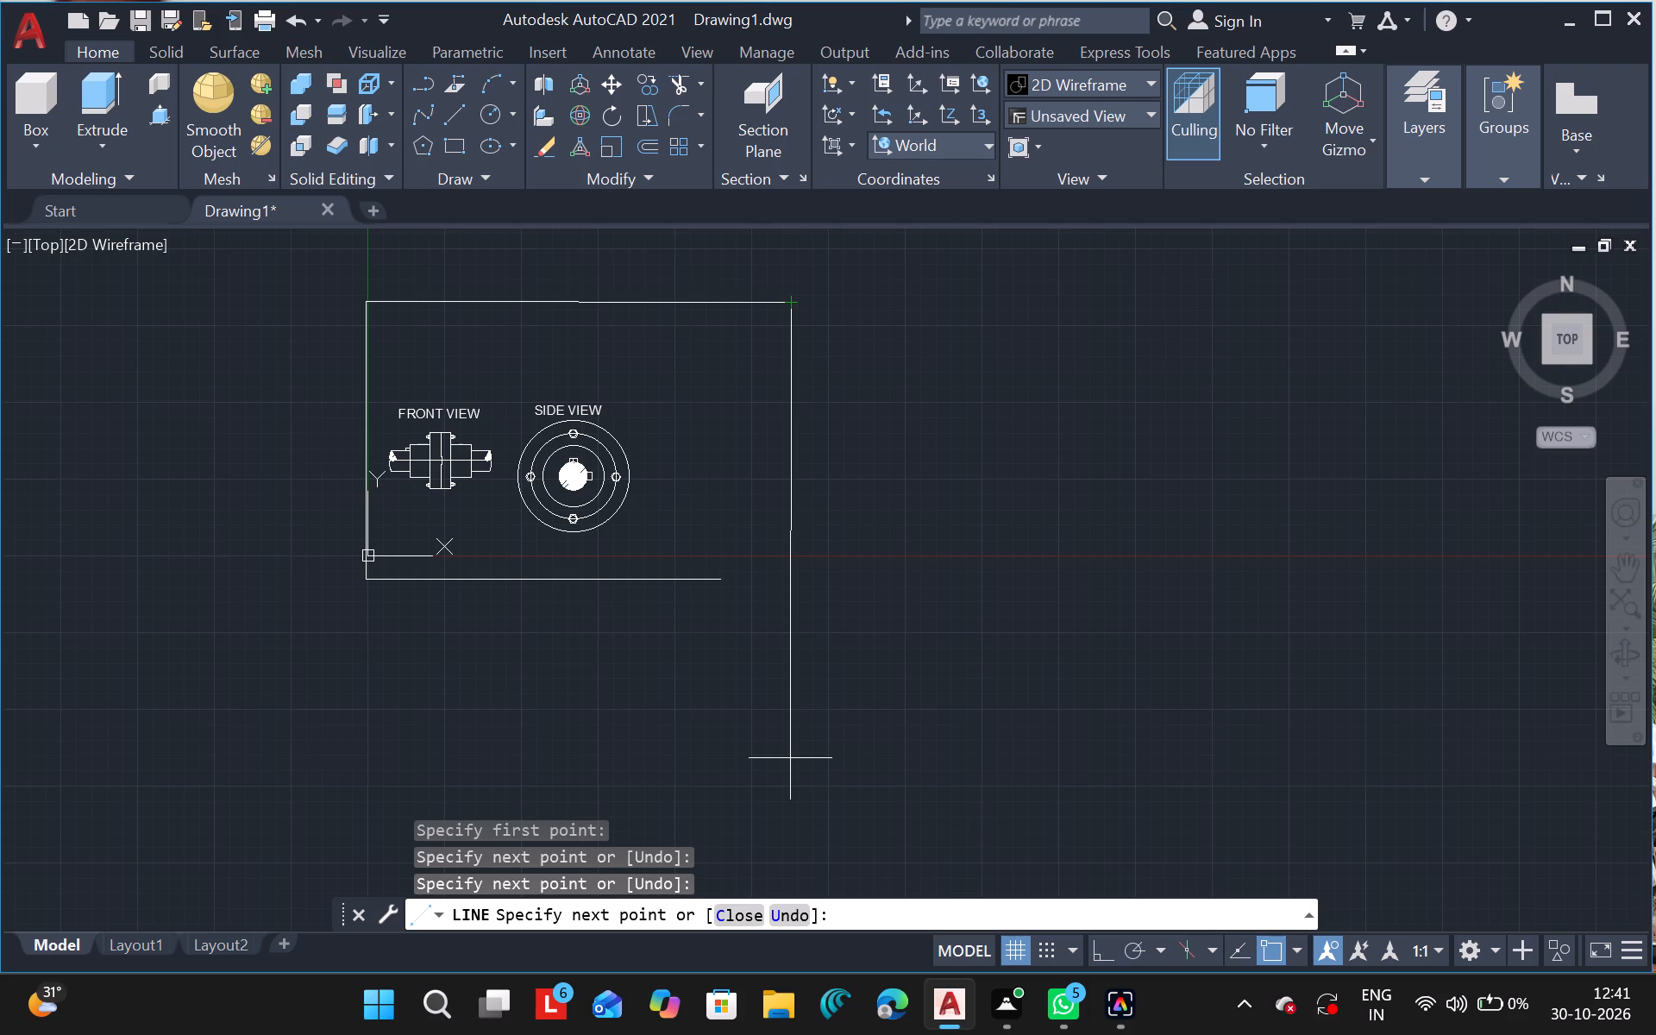
{"action": "left_click", "coordinate": [791, 759]}
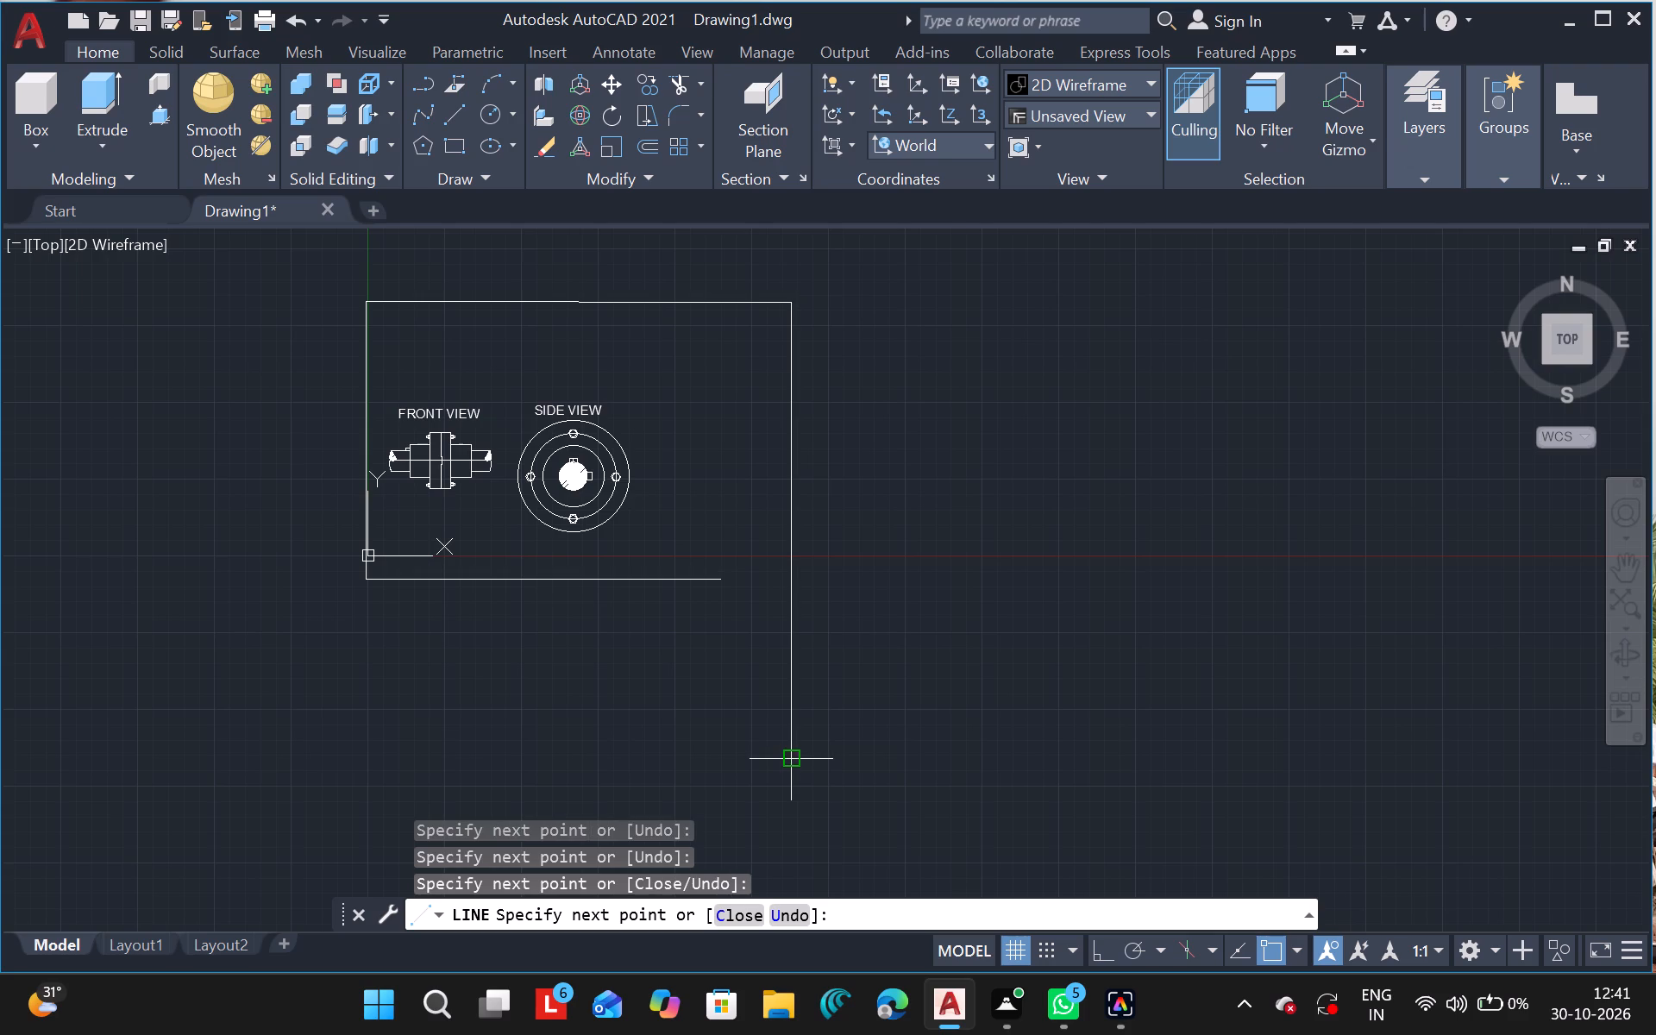
{"action": "key", "text": "Escape"}
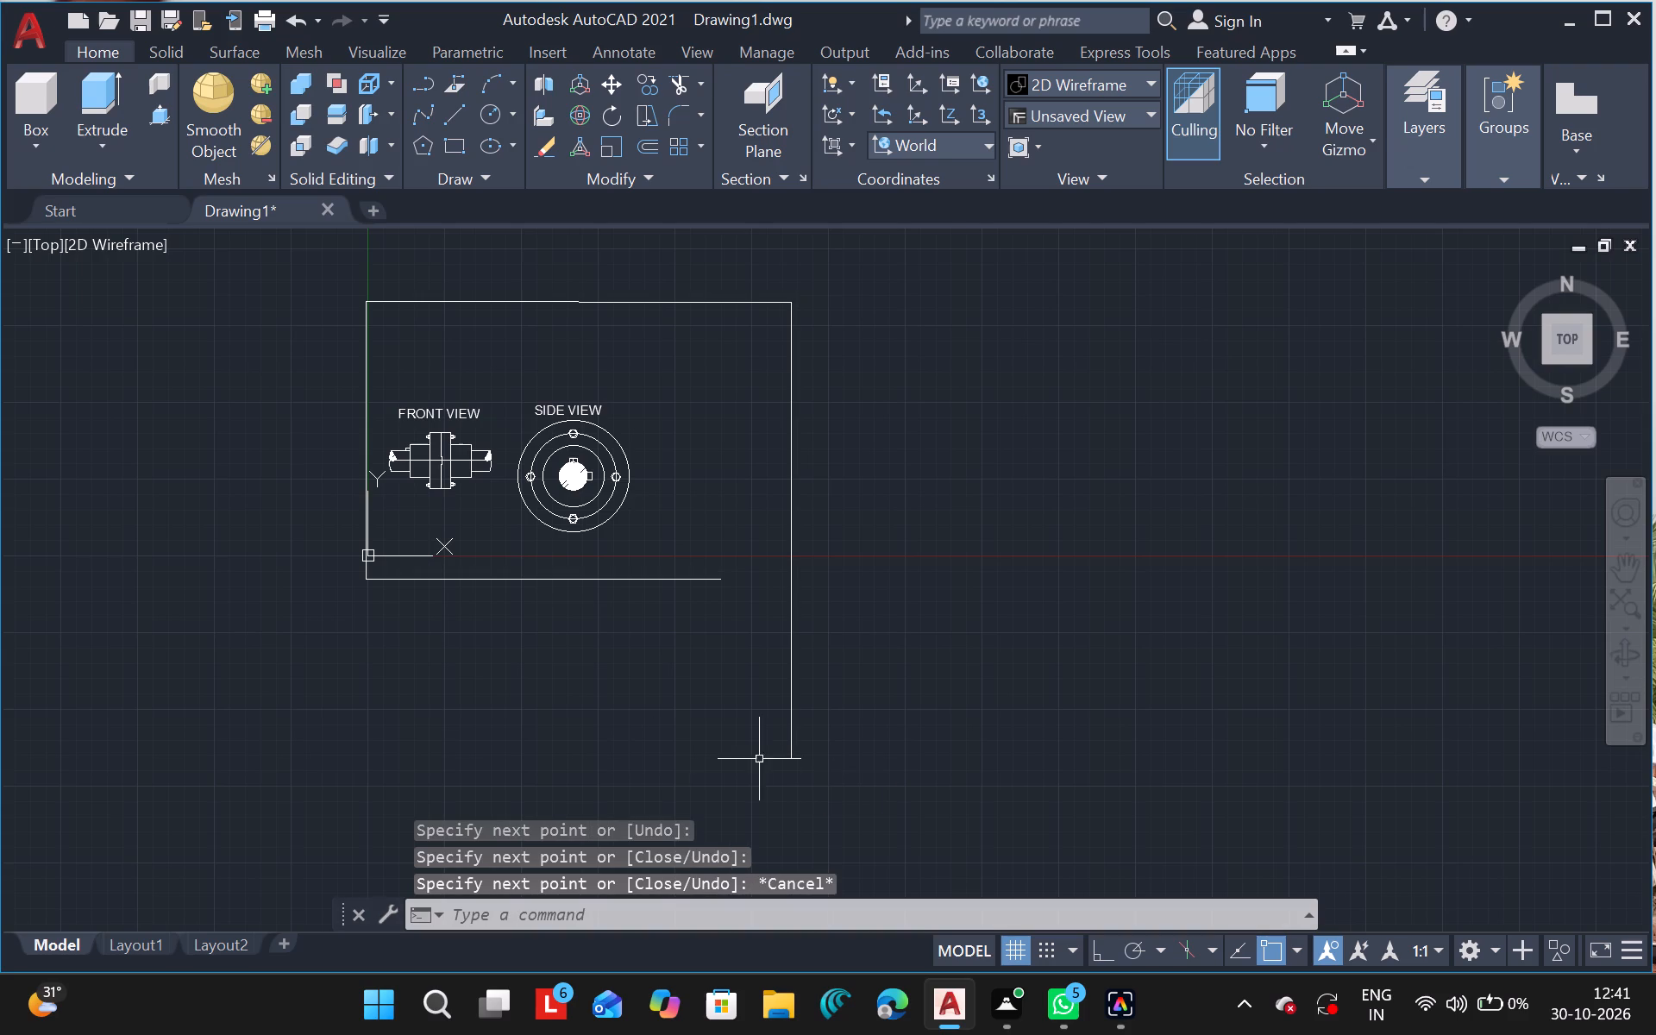
Delete the horizontal border line running just beneath both views.
{"action": "left_click_drag", "start_coordinate": [643, 580], "coordinate": [893, 882]}
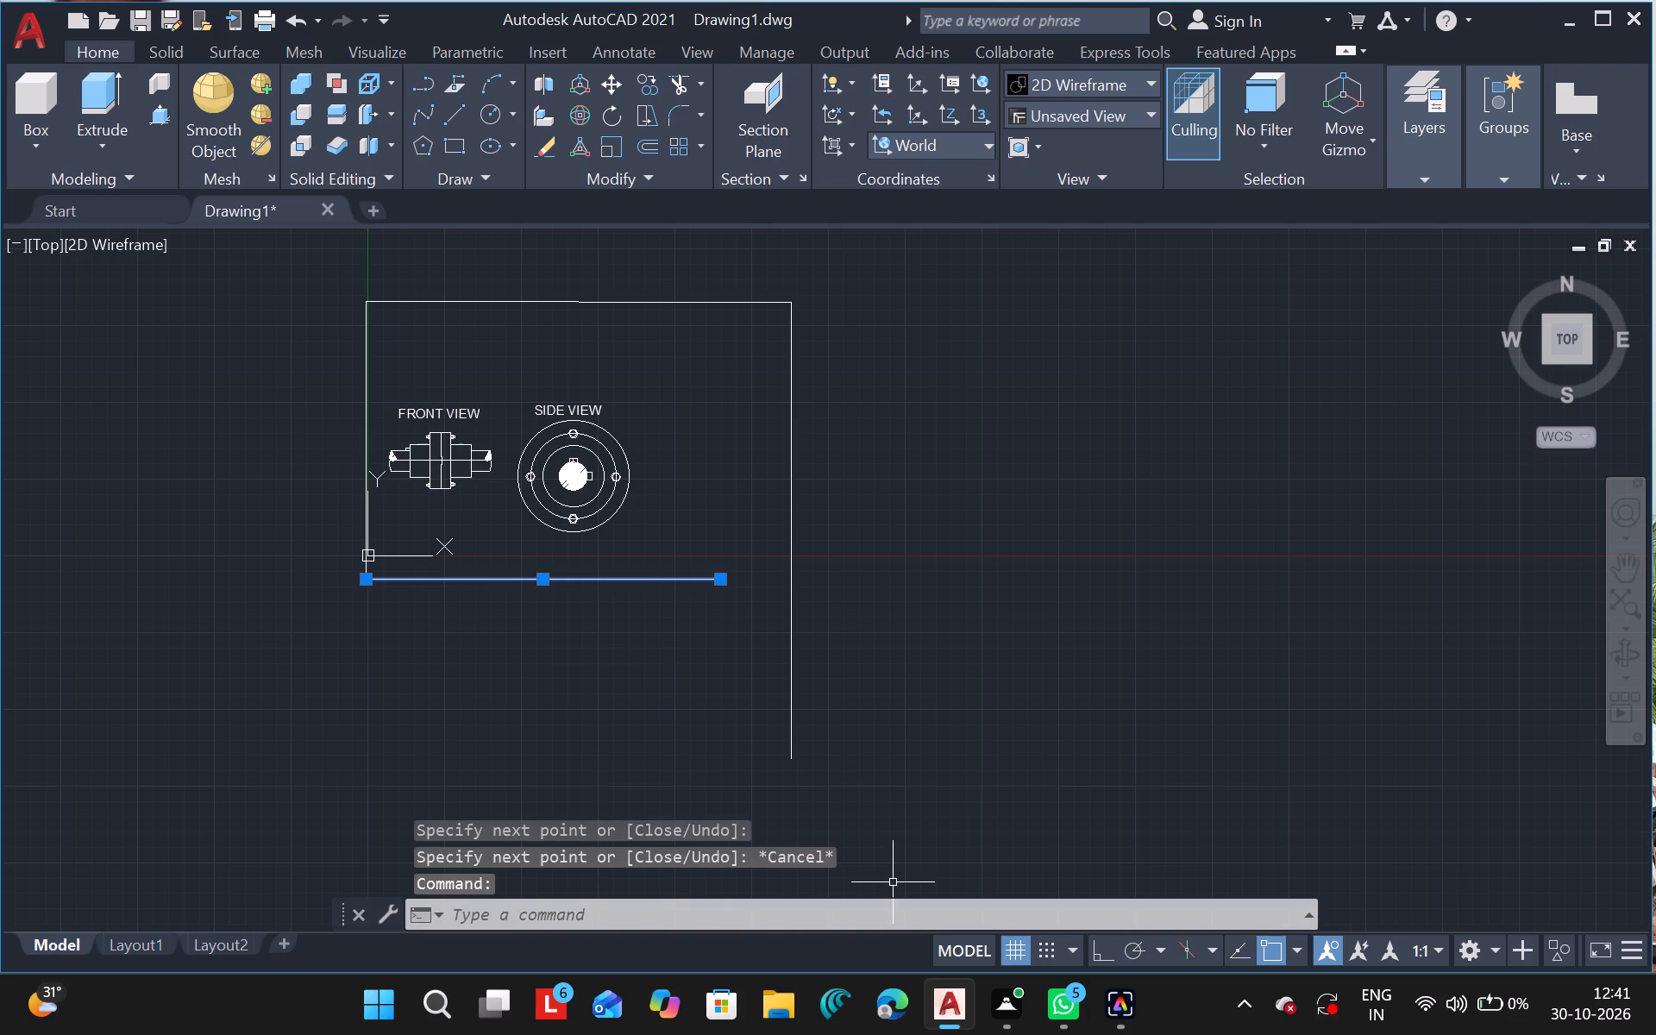
{"action": "key", "text": "Delete"}
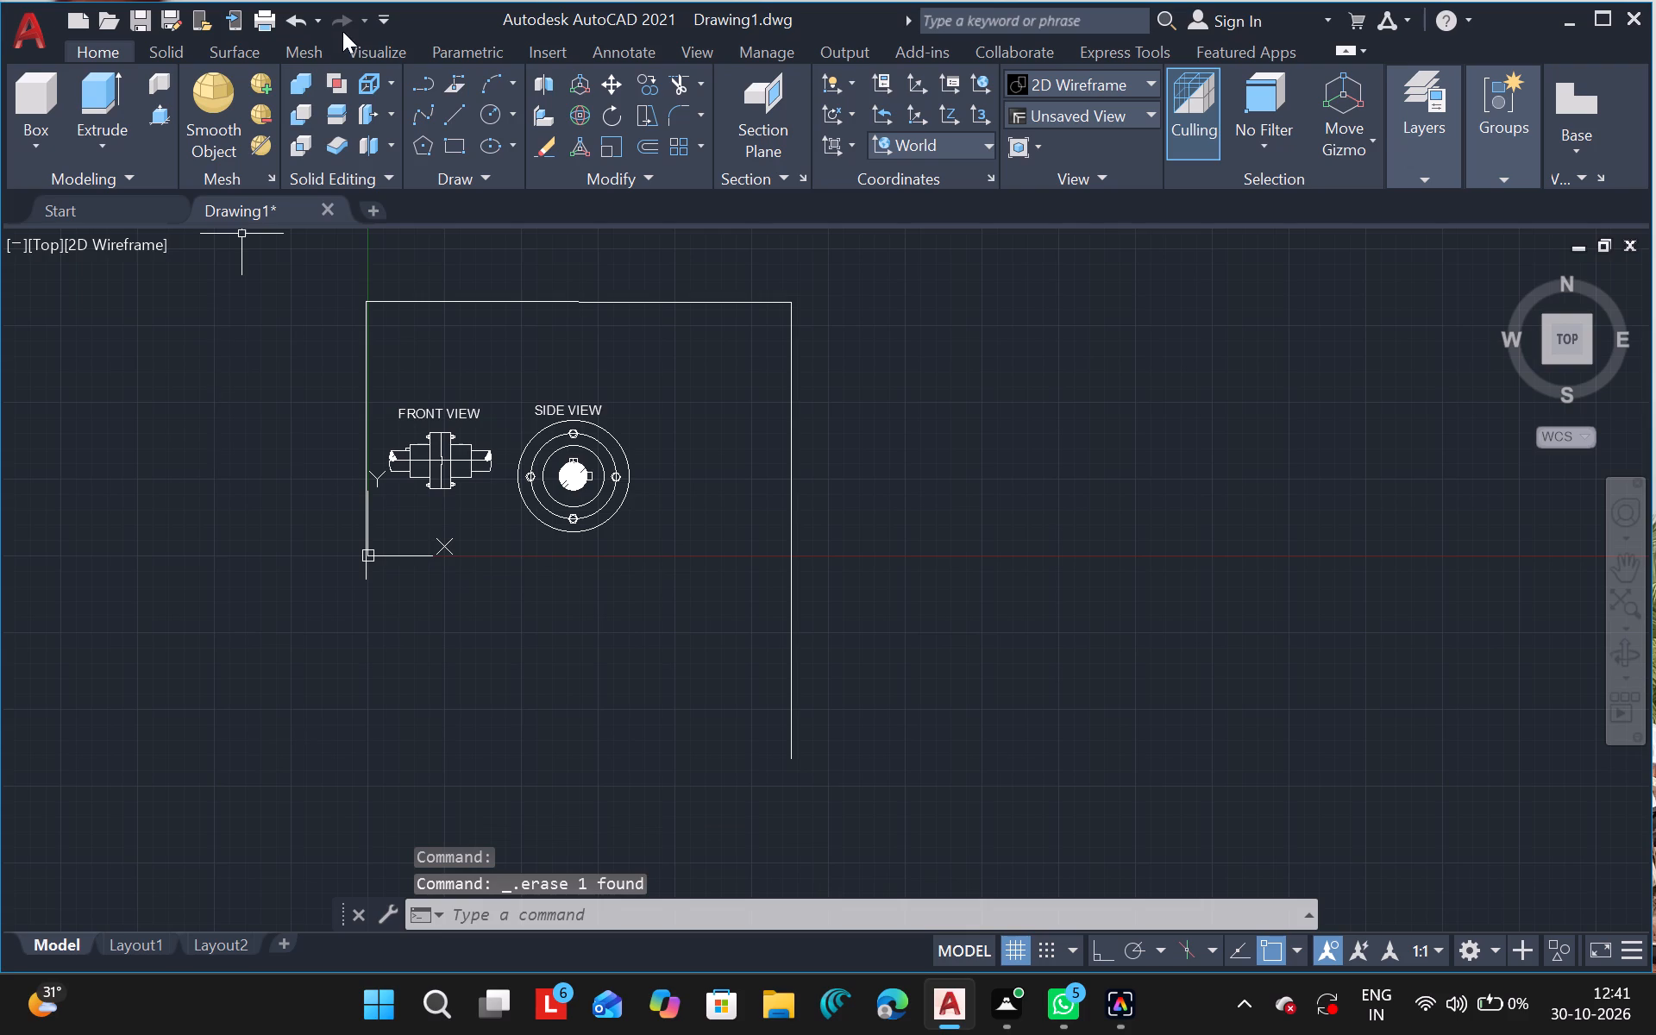
Draw a new horizontal bottom border line lower beneath both views, running past both vertical border lines.
{"action": "left_click", "coordinate": [457, 103]}
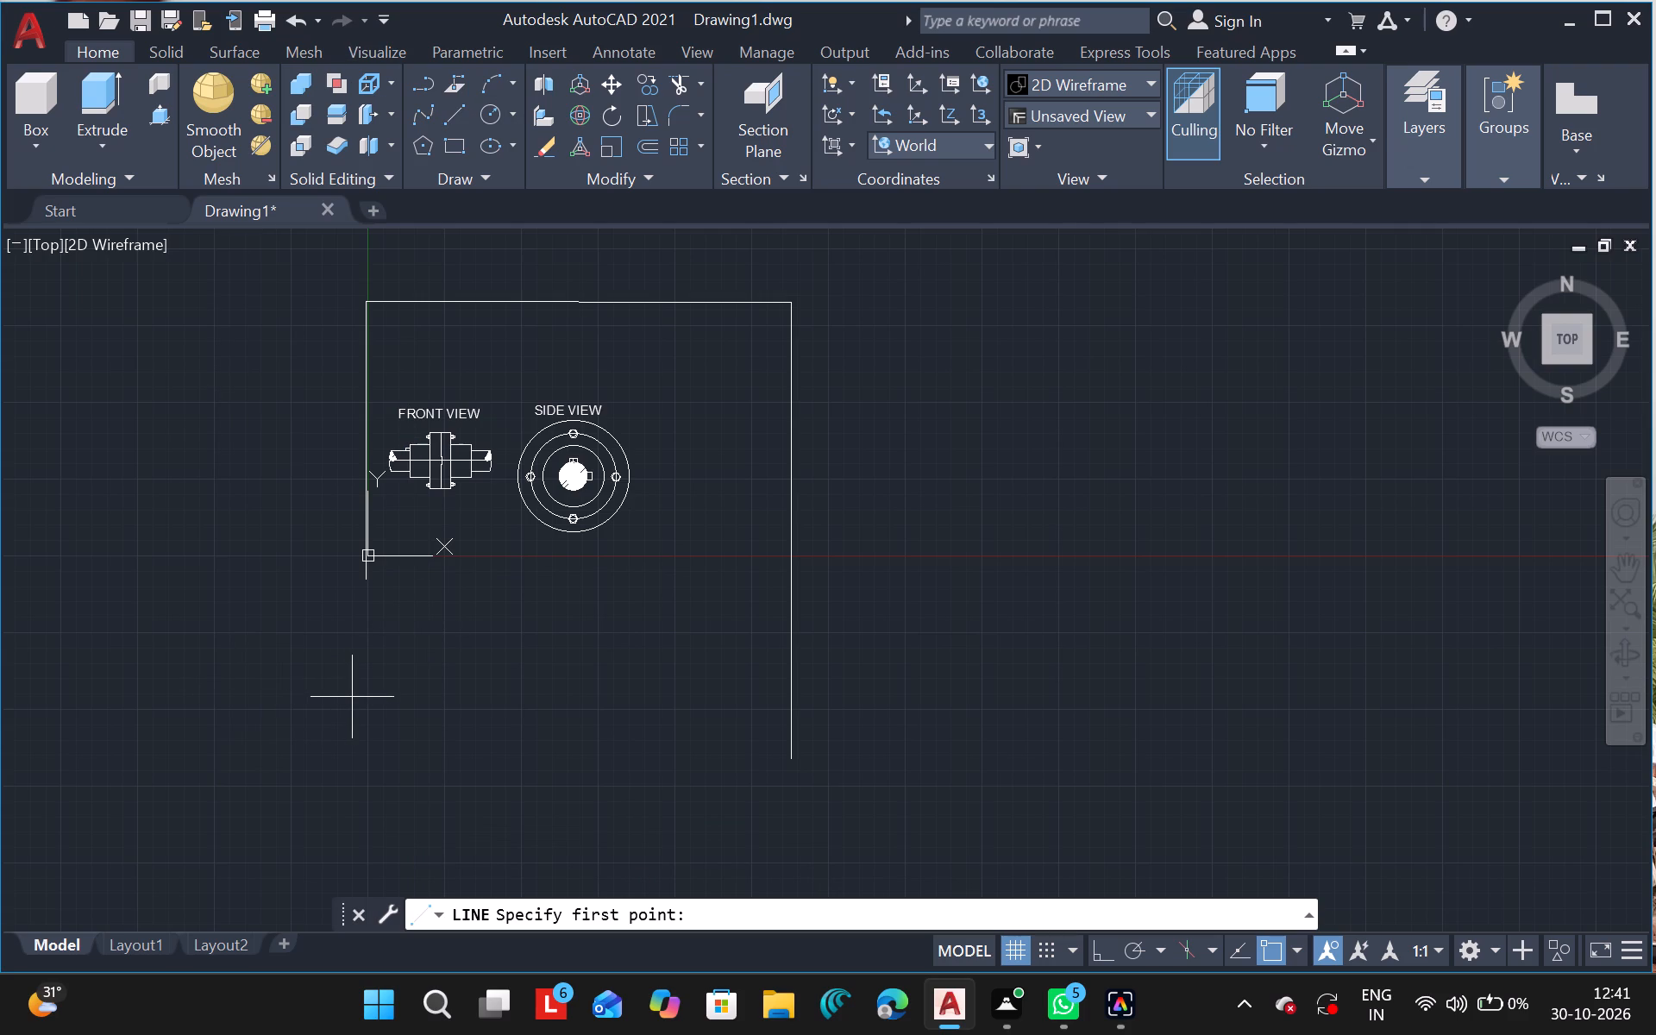
{"action": "left_click_drag", "start_coordinate": [352, 686], "coordinate": [846, 692]}
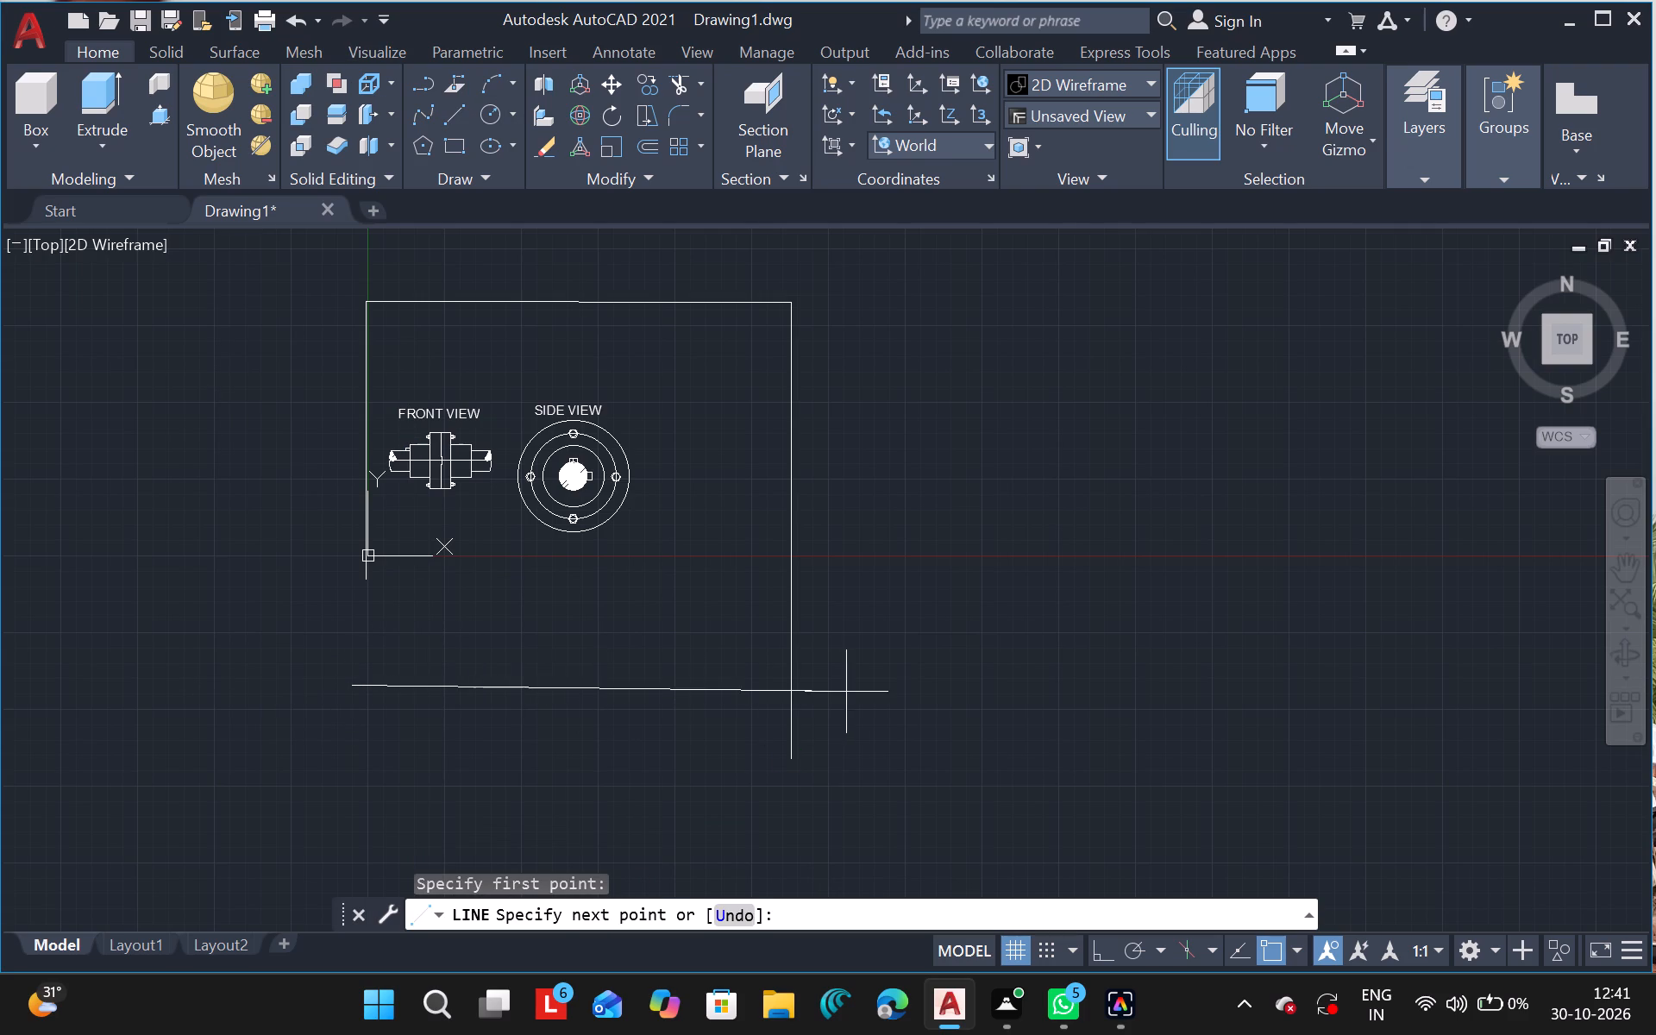
{"action": "left_click_drag", "start_coordinate": [846, 692], "coordinate": [862, 686]}
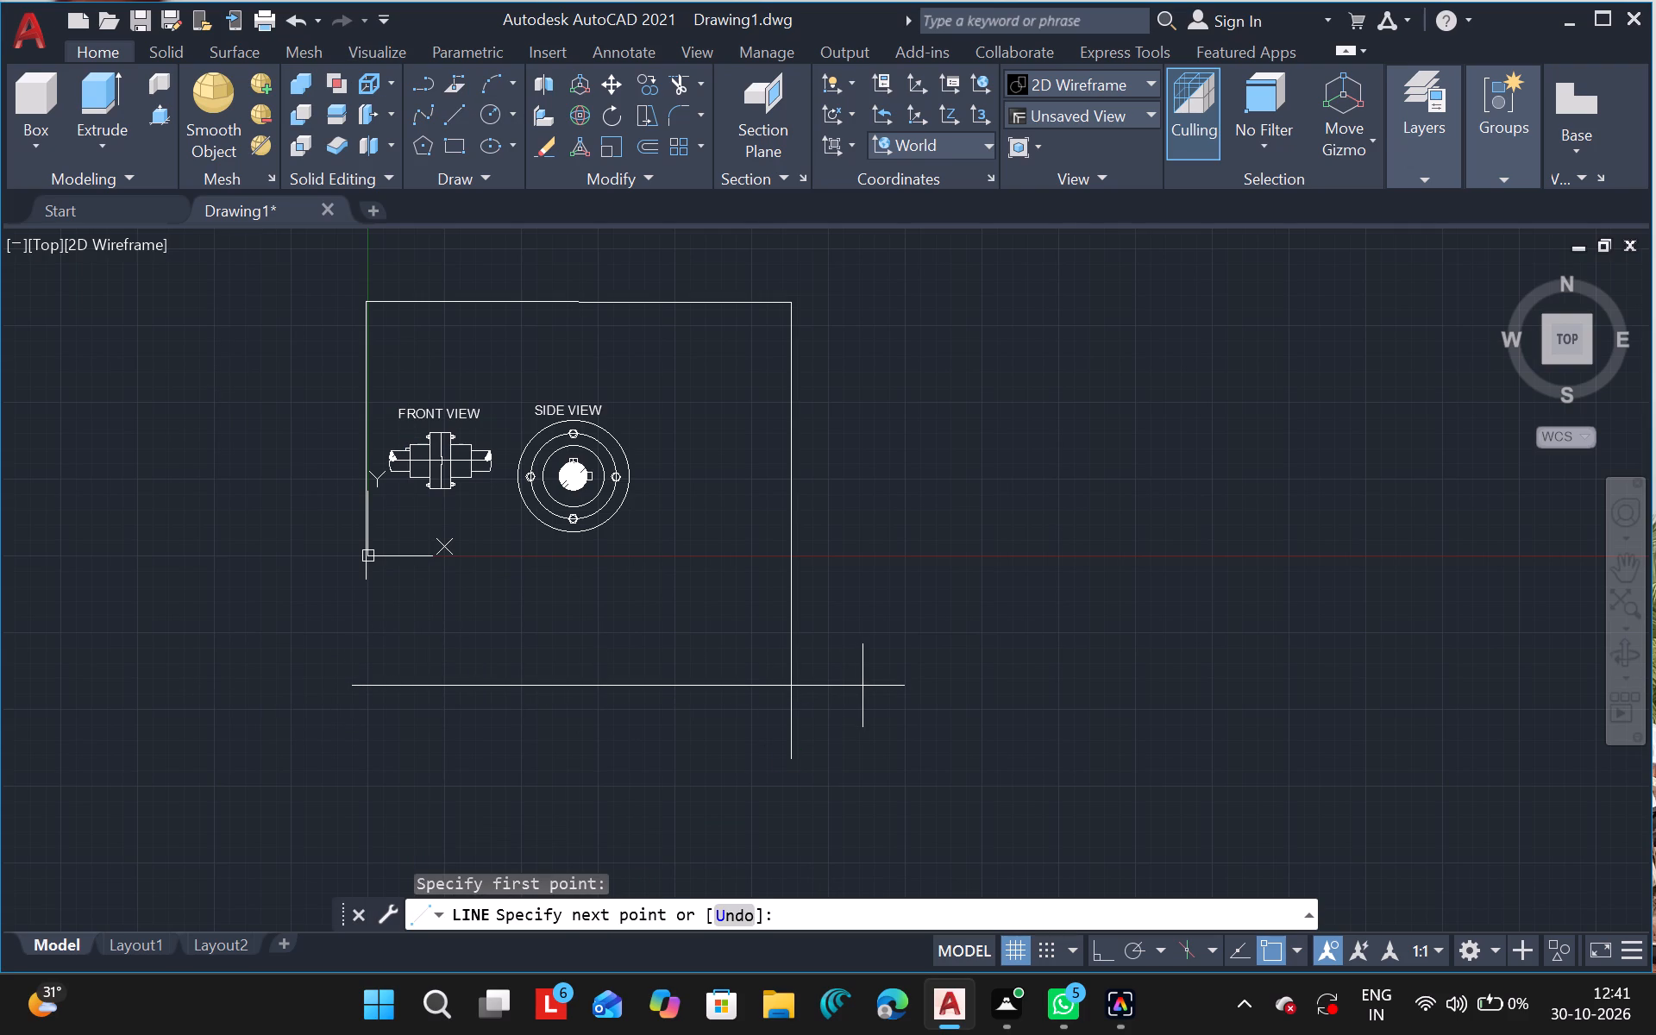
{"action": "left_click_drag", "start_coordinate": [862, 686], "coordinate": [863, 687]}
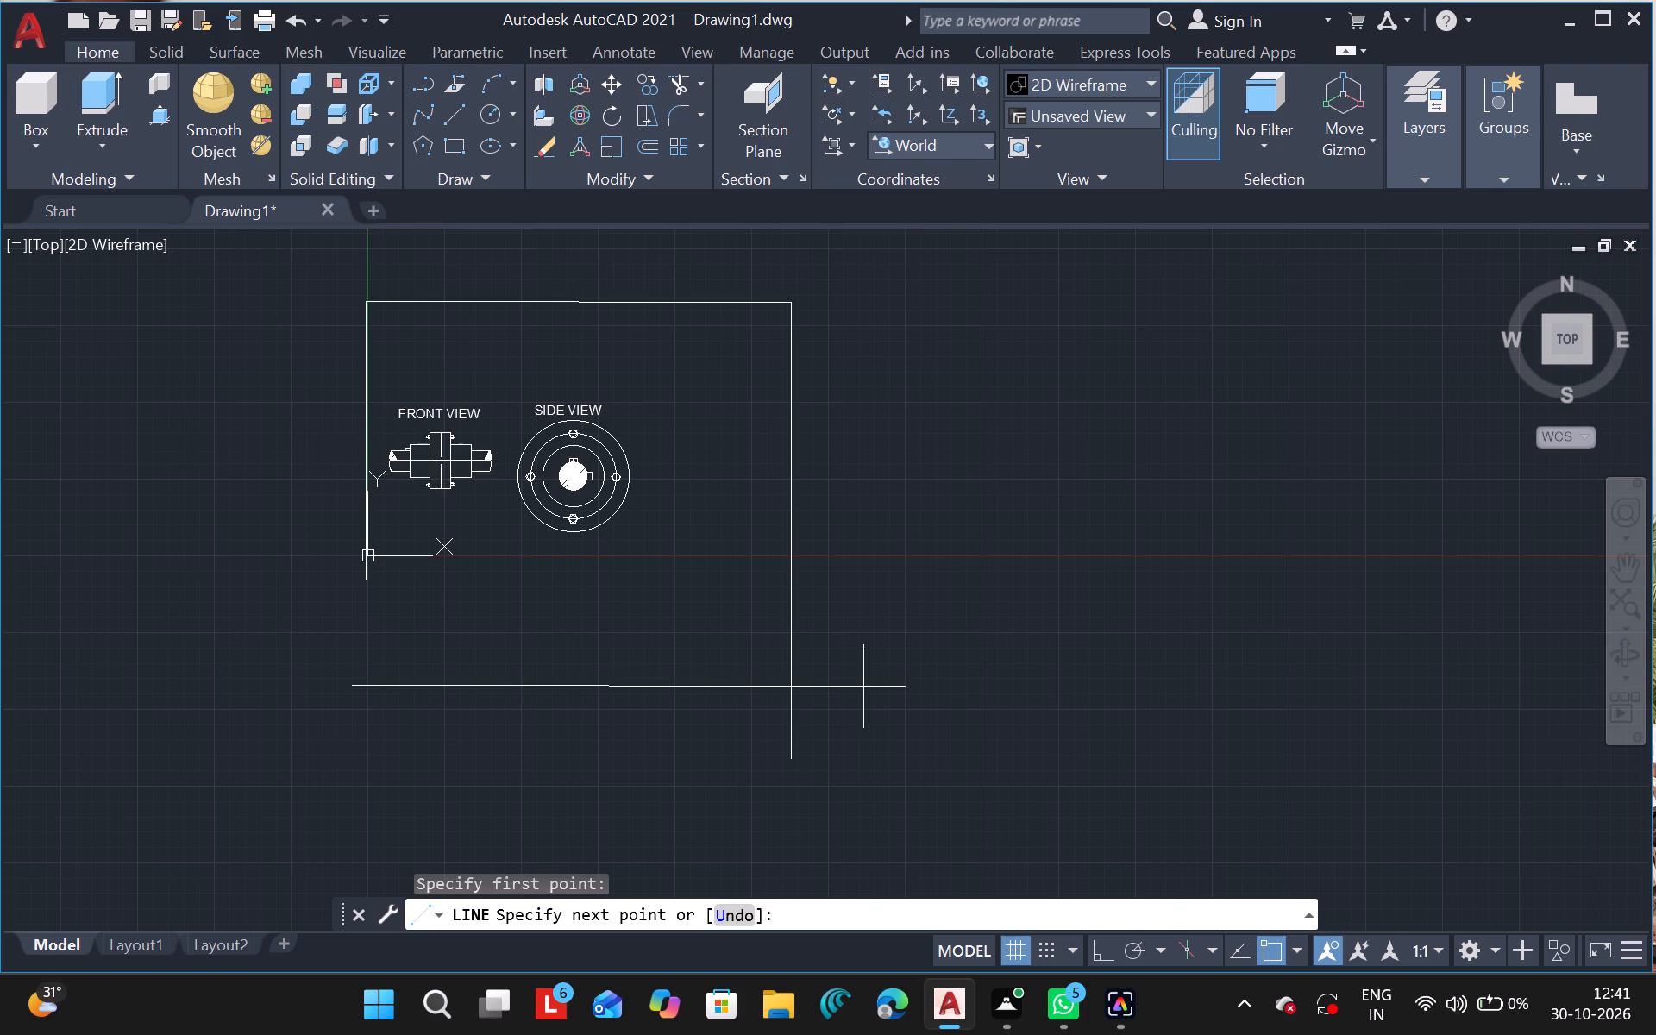
{"action": "left_click_drag", "start_coordinate": [863, 687], "coordinate": [863, 686]}
{"action": "left_click", "coordinate": [863, 686]}
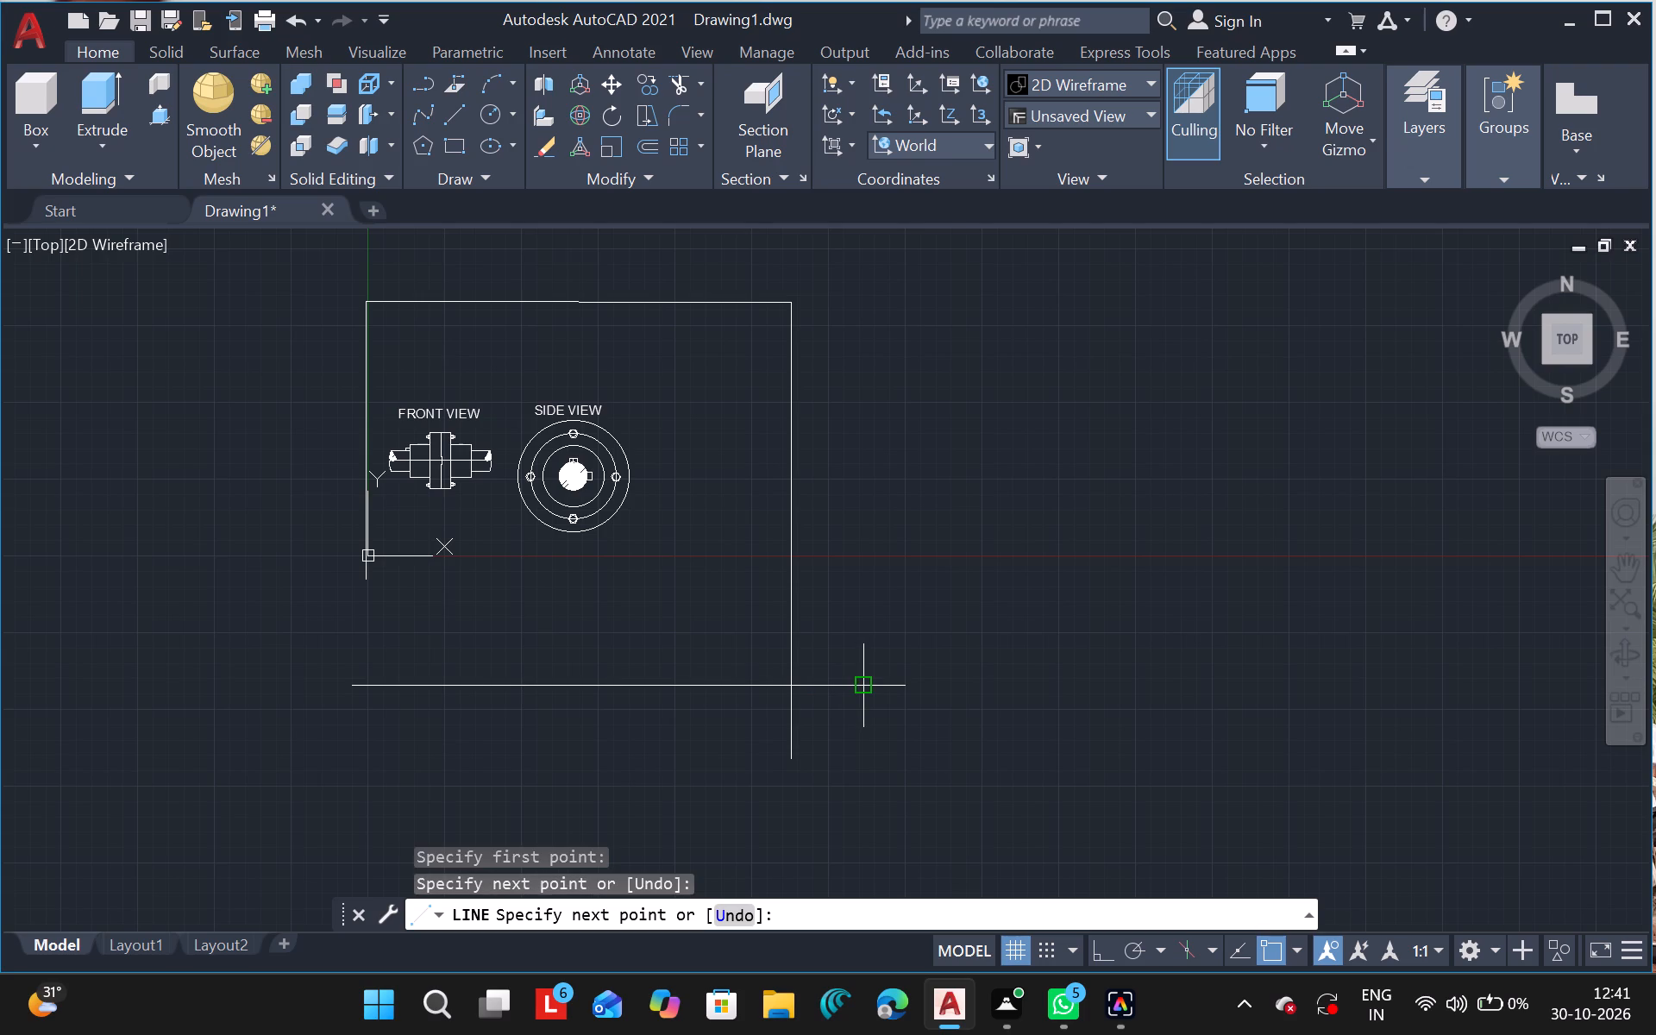
{"action": "key", "text": "Escape"}
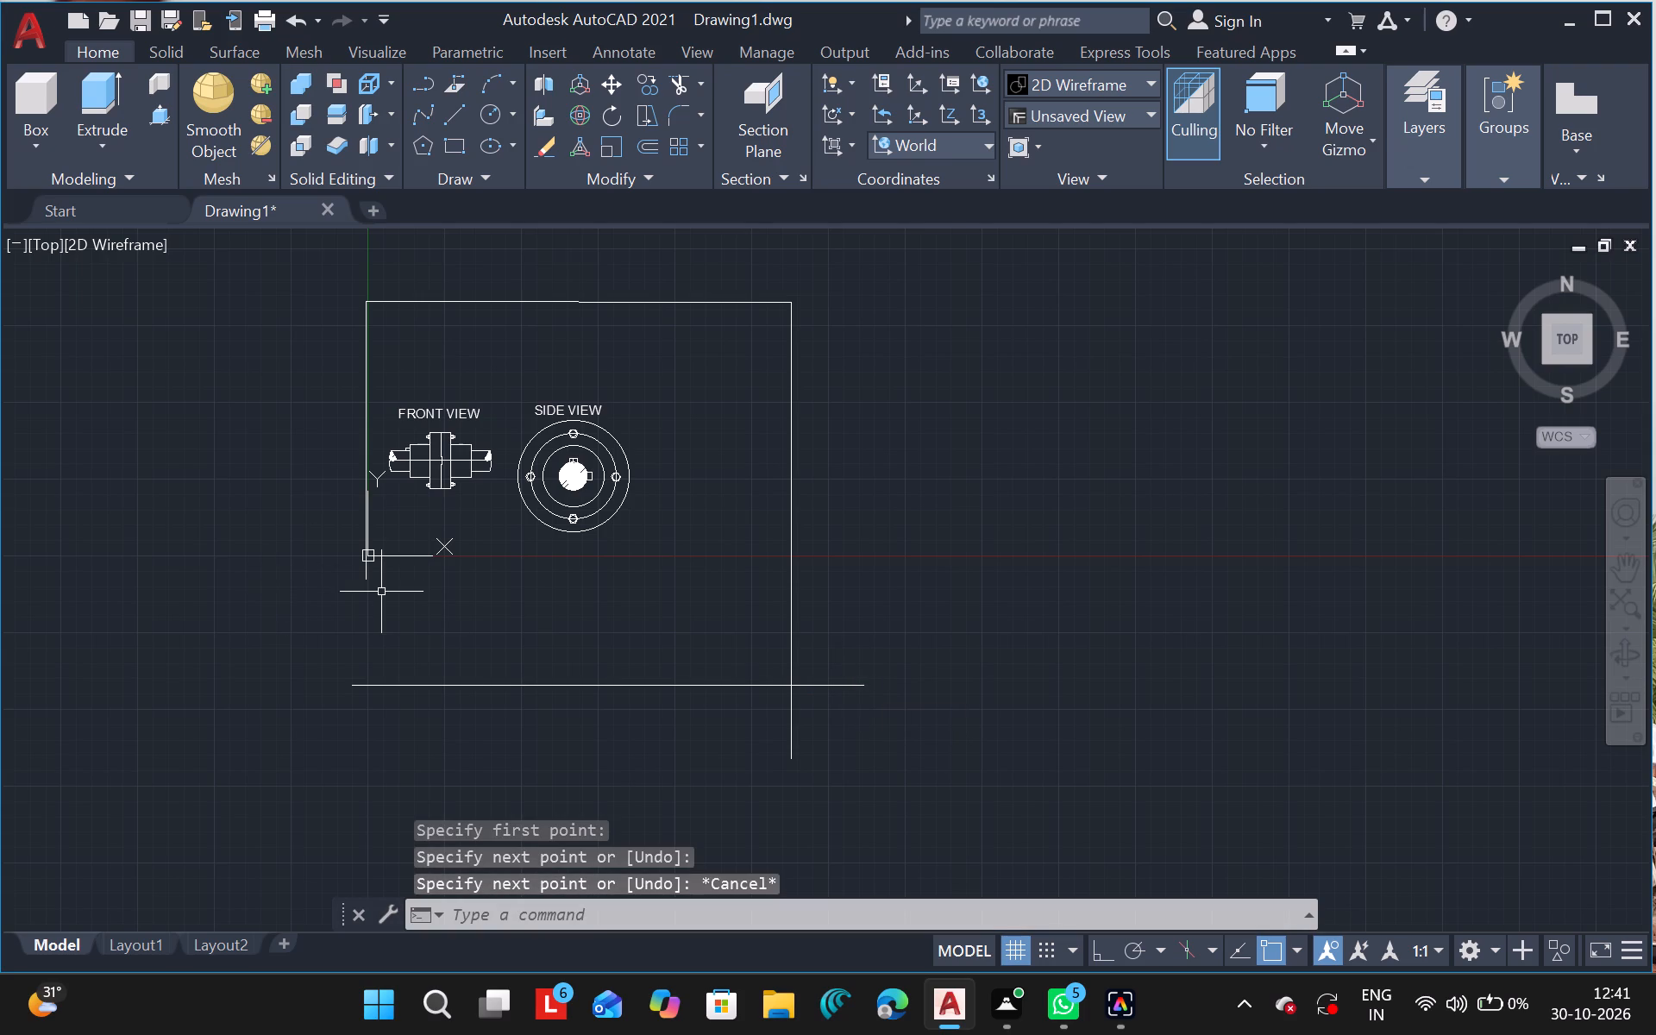
Extend the vertical border line beside the front view down to the new bottom border line.
{"action": "type", "text": "EX"}
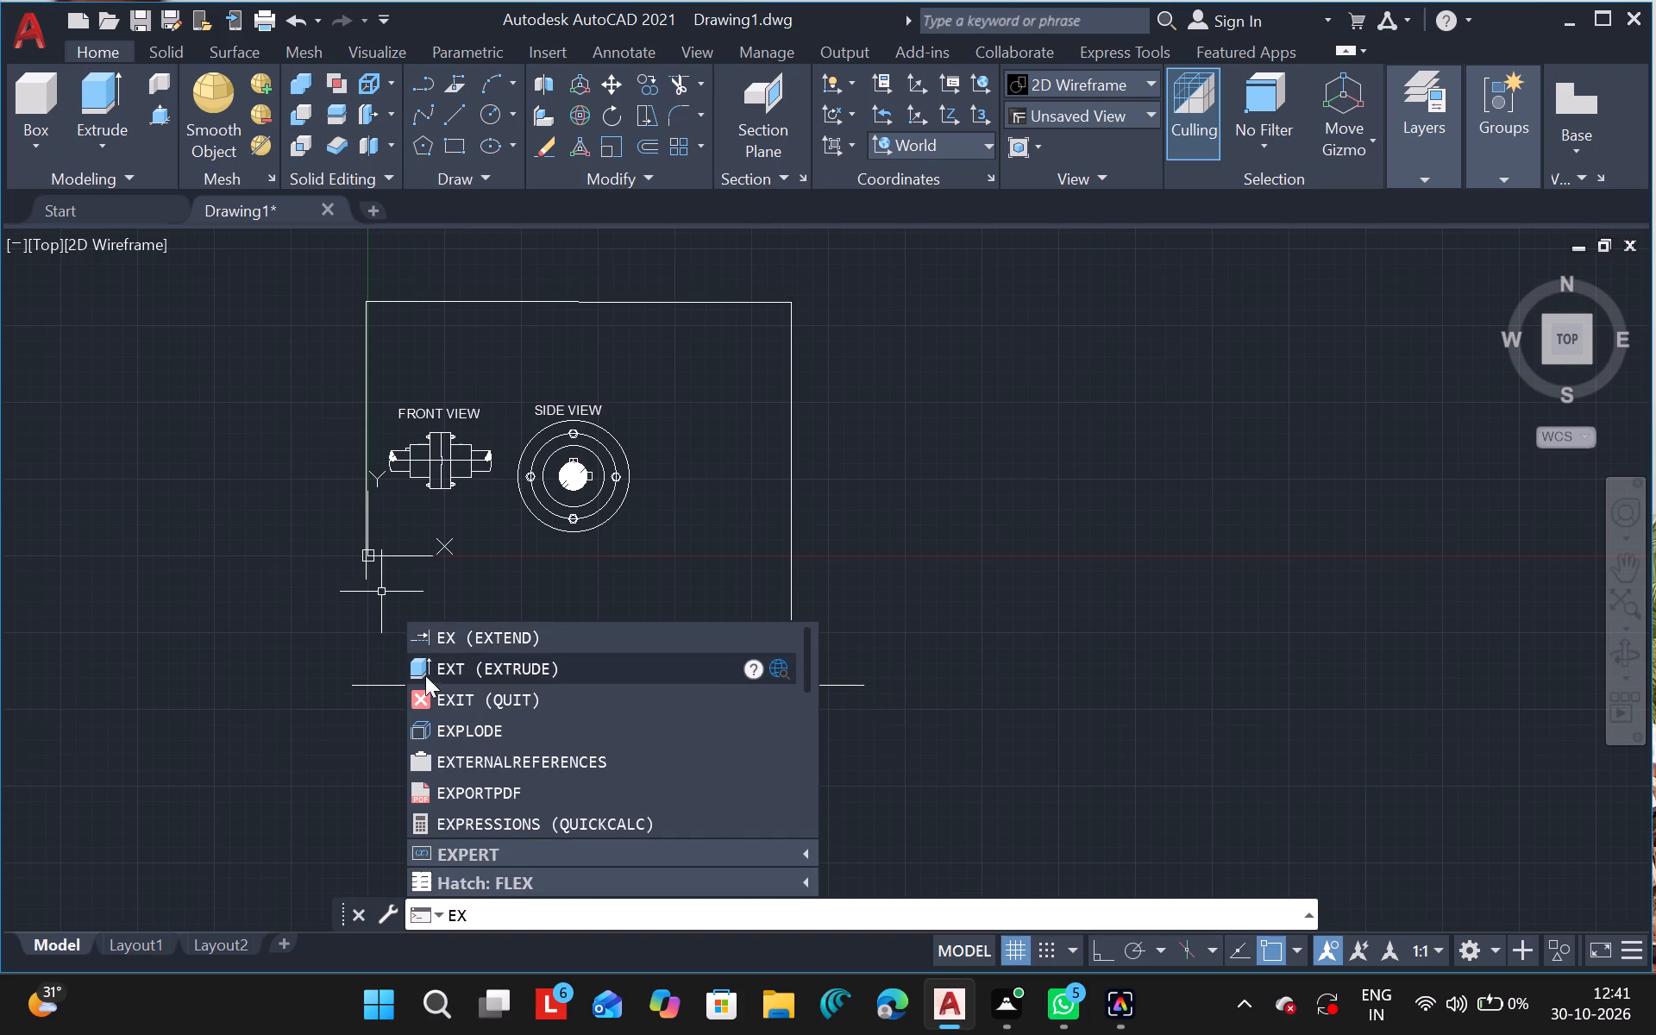
{"action": "left_click", "coordinate": [530, 643]}
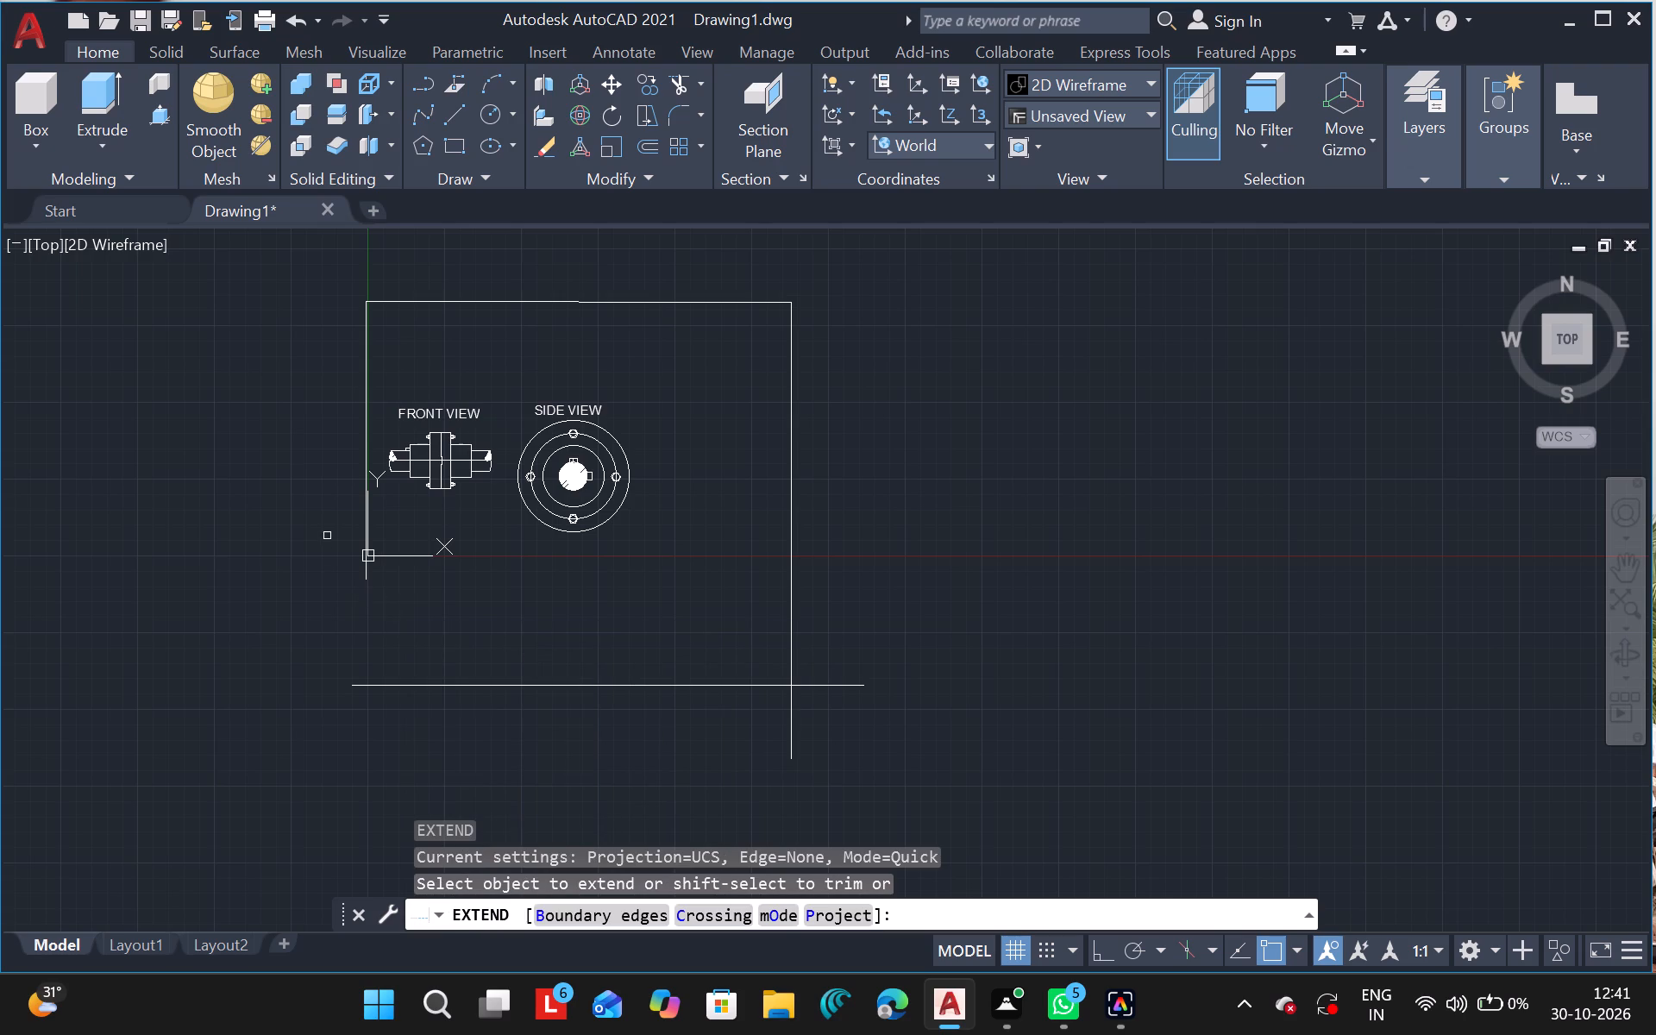
{"action": "left_click", "coordinate": [366, 520]}
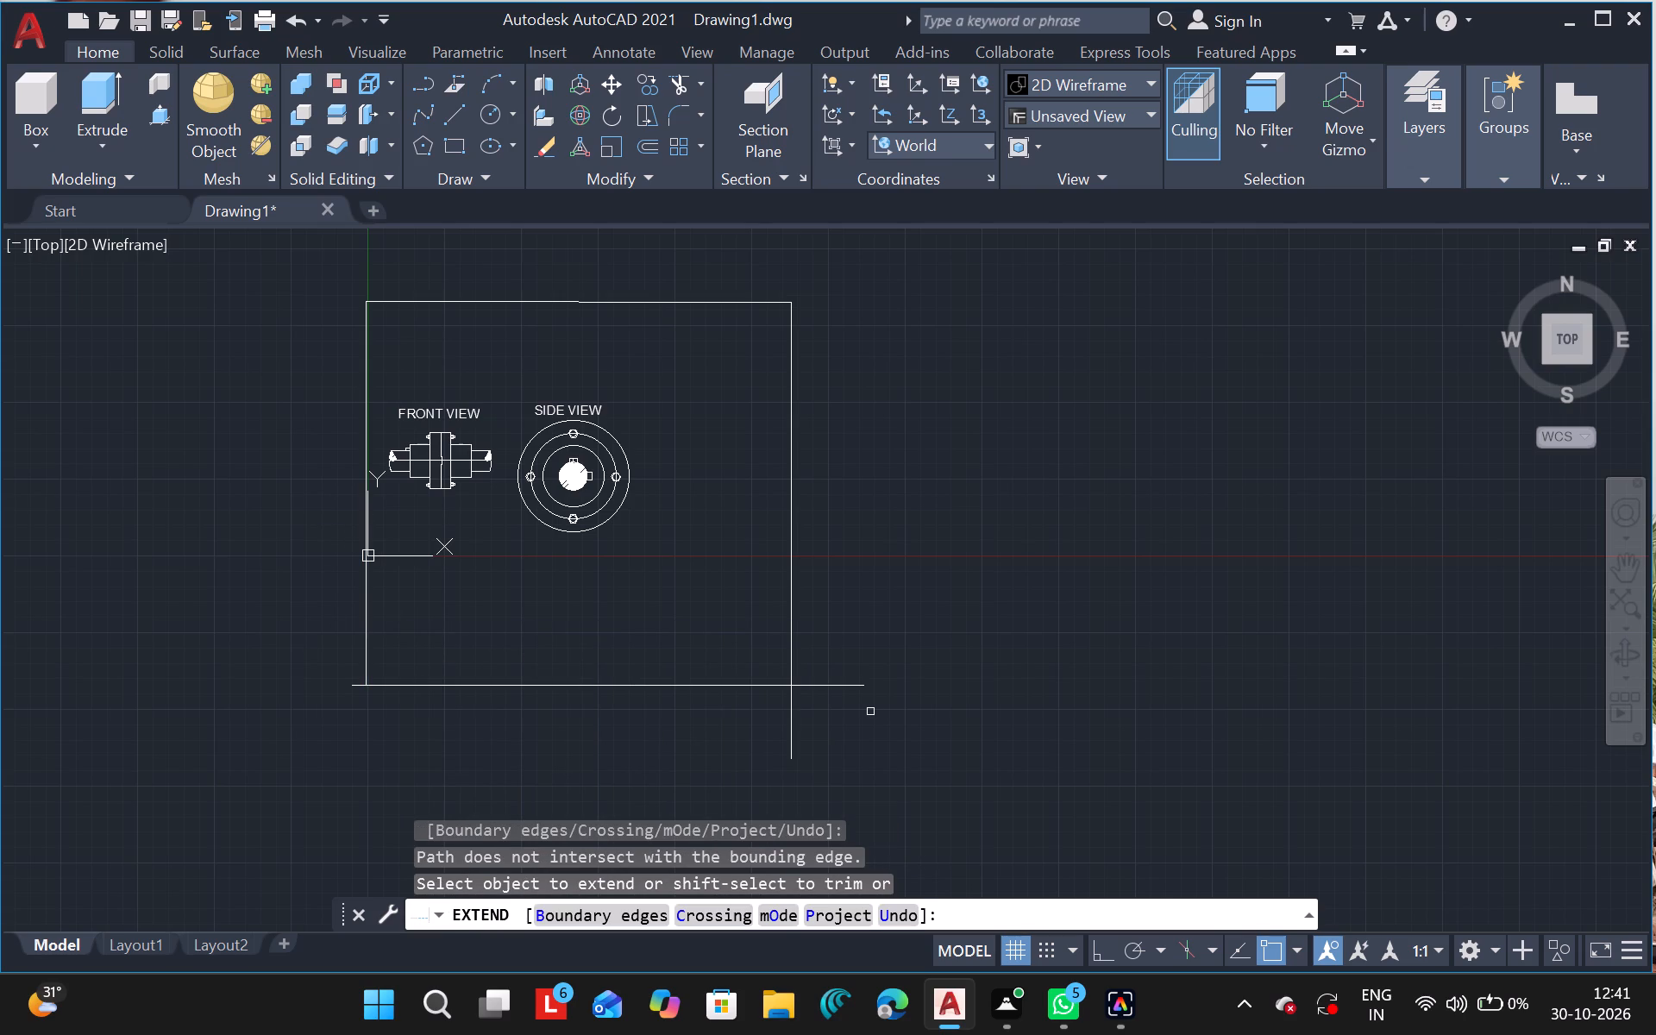
{"action": "key", "text": "Escape"}
Trim the overhanging line ends at both bottom corners of the border to leave a closed rectangle.
{"action": "type", "text": "TR"}
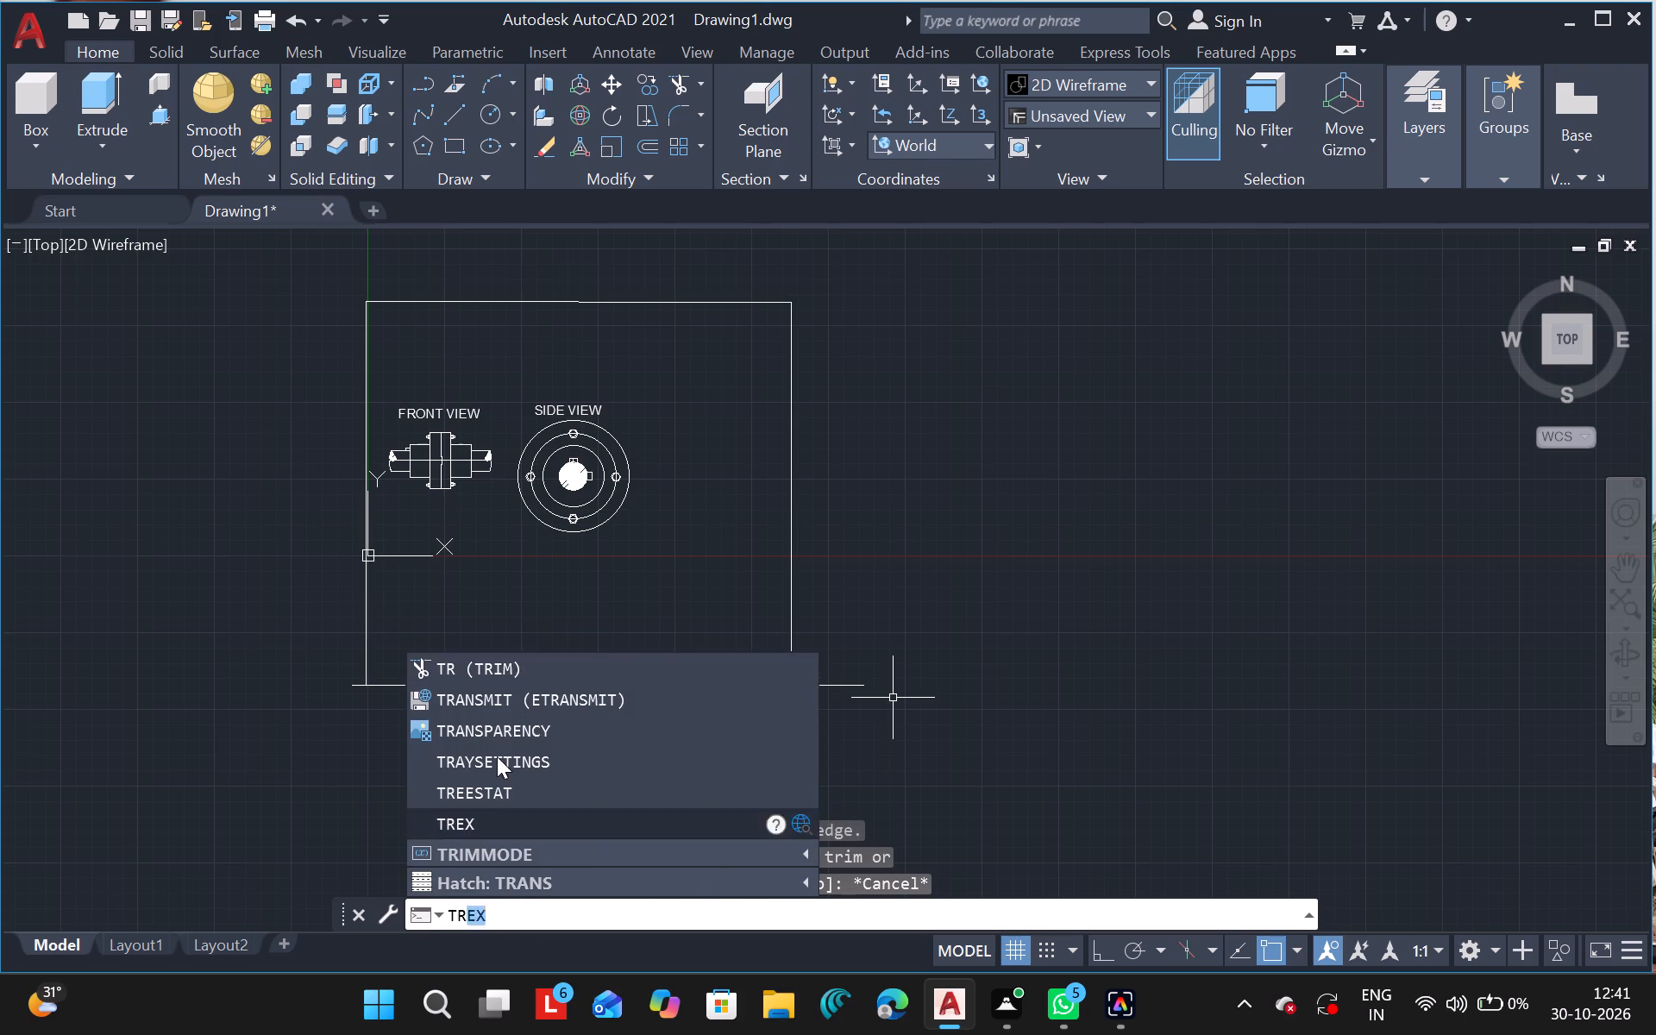
{"action": "left_click", "coordinate": [544, 680]}
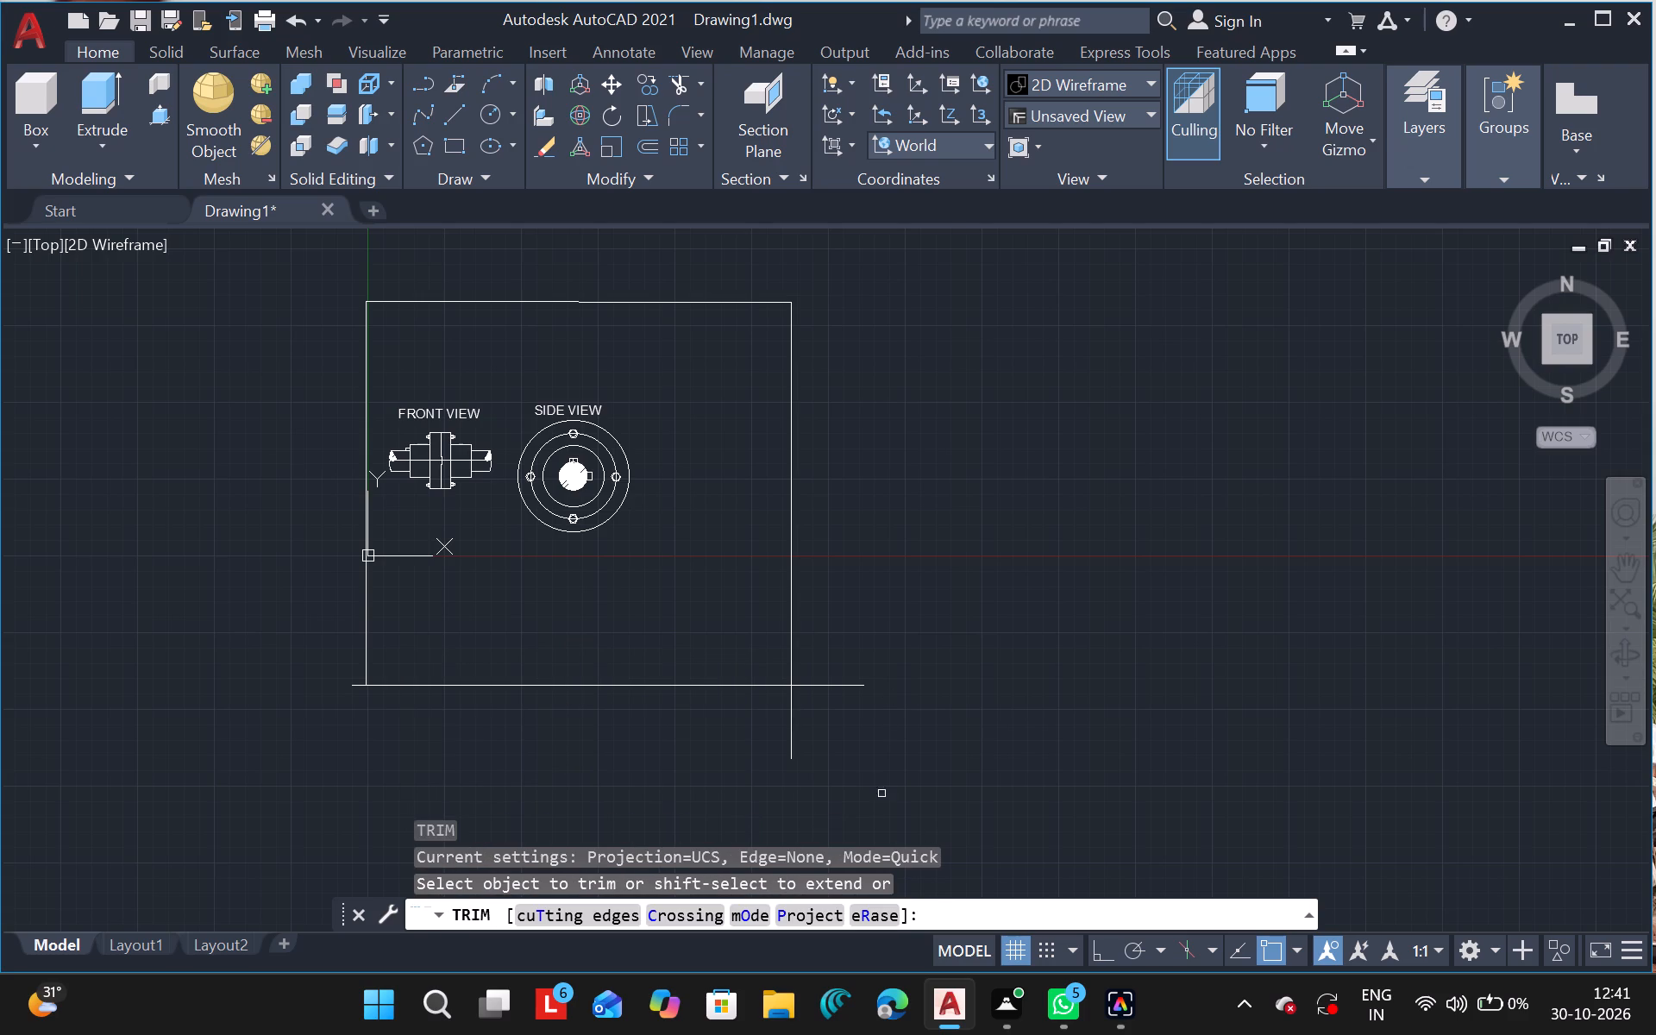
{"action": "left_click_drag", "start_coordinate": [788, 712], "coordinate": [819, 682]}
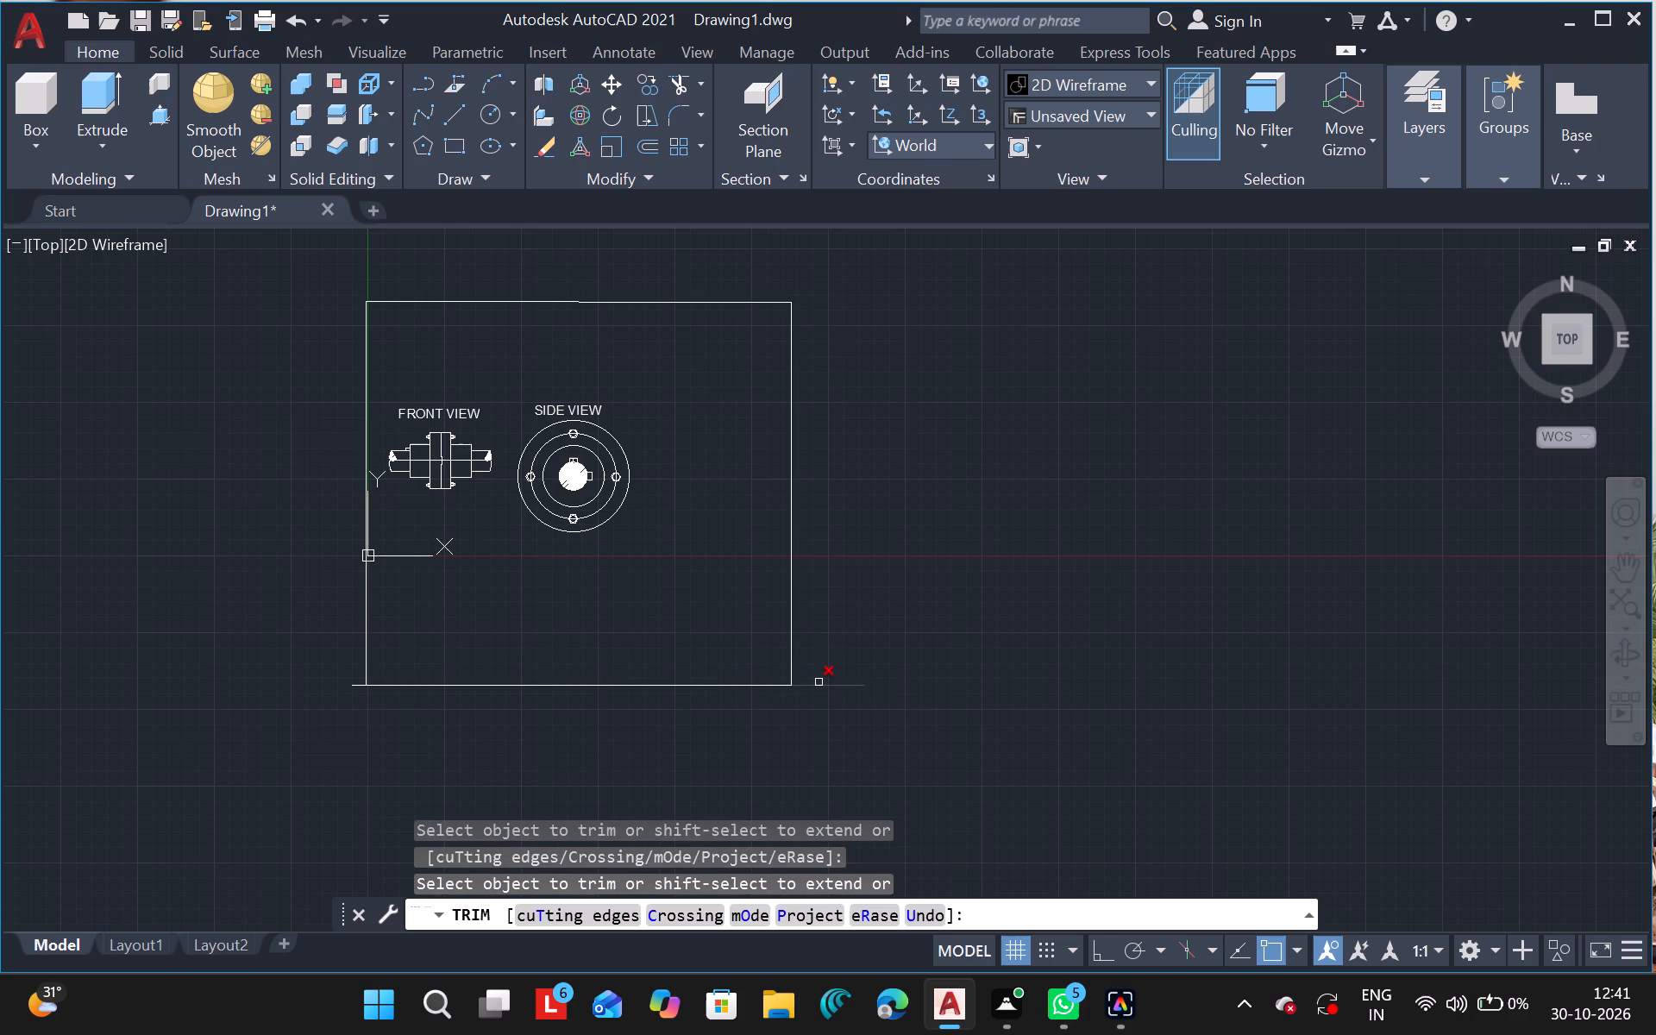
{"action": "left_click_drag", "start_coordinate": [819, 682], "coordinate": [351, 693]}
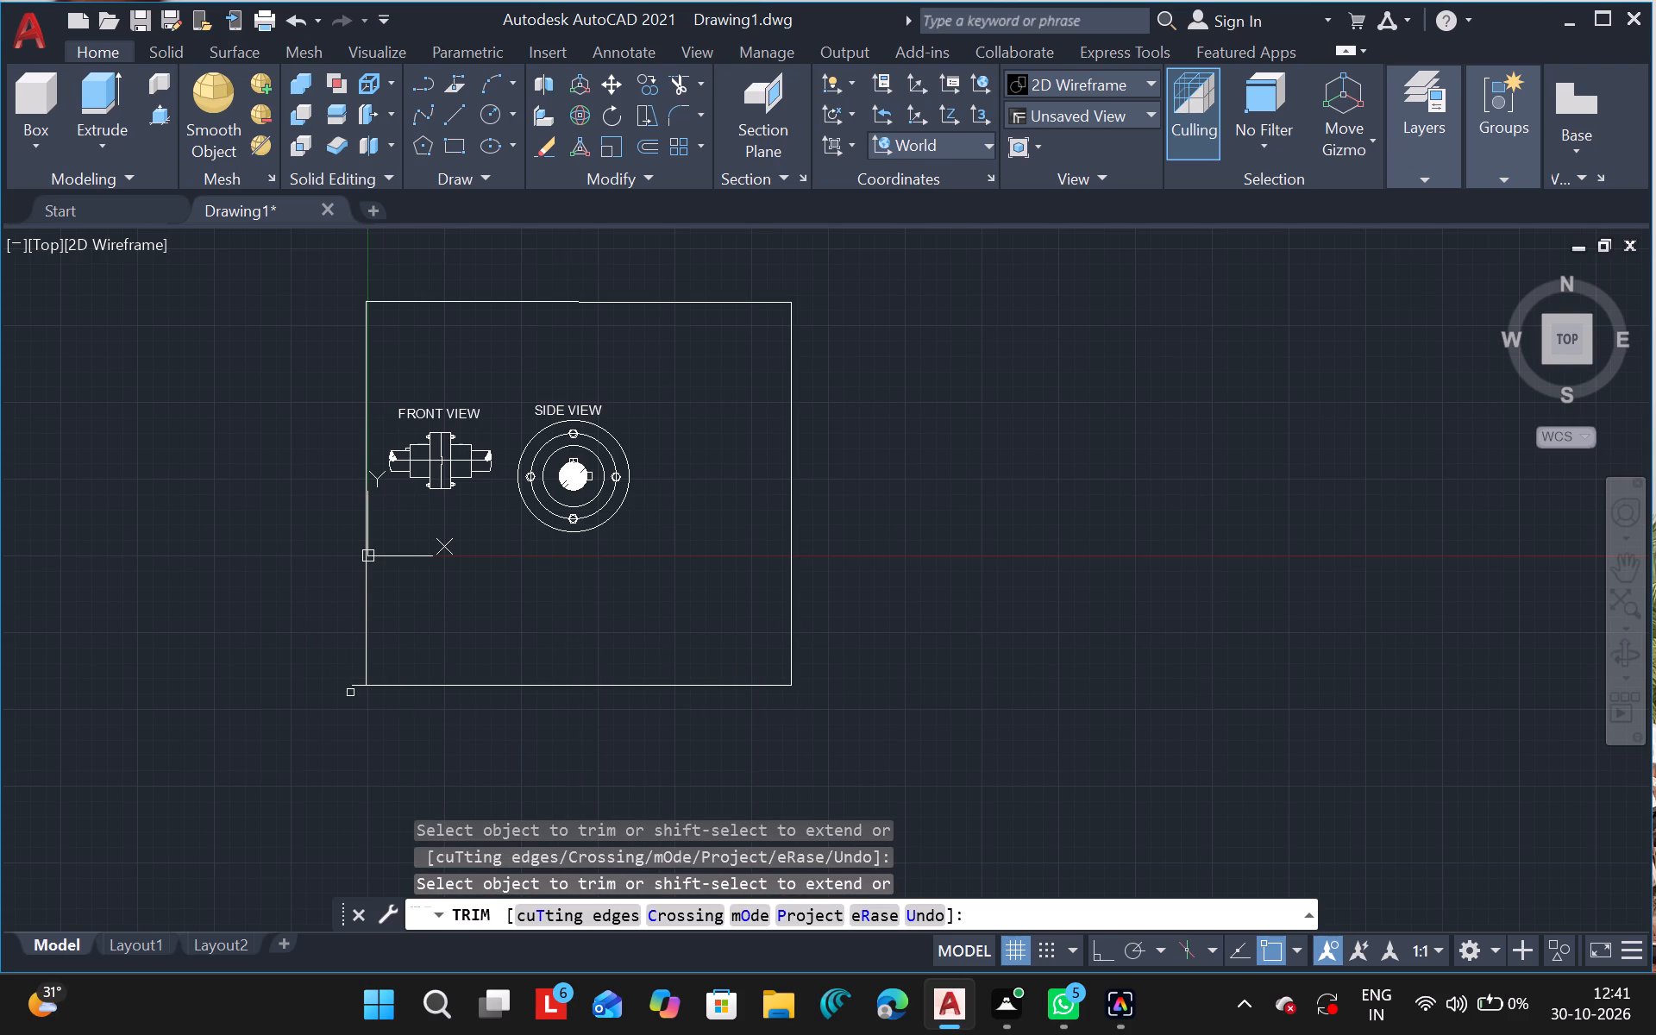
{"action": "left_click_drag", "start_coordinate": [351, 693], "coordinate": [351, 689]}
{"action": "left_click", "coordinate": [351, 689]}
{"action": "key", "text": "Escape"}
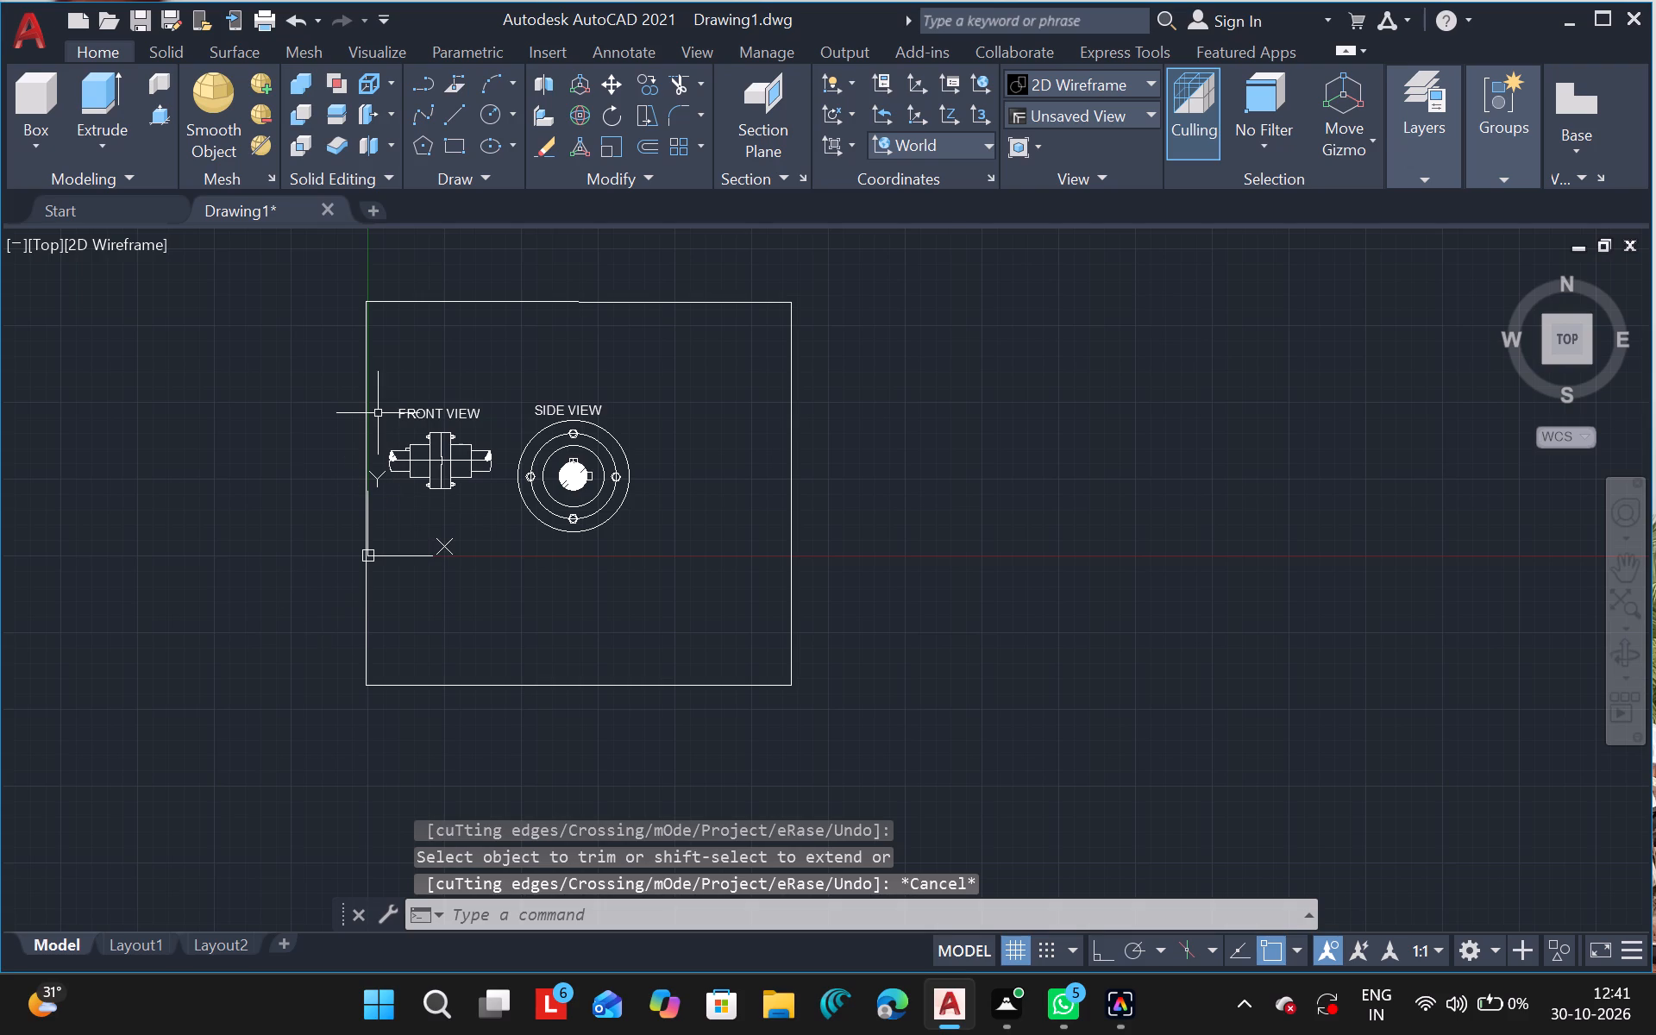
Move both views together with their labels sideways toward the middle of the border and slightly up.
{"action": "left_click_drag", "start_coordinate": [377, 387], "coordinate": [336, 514]}
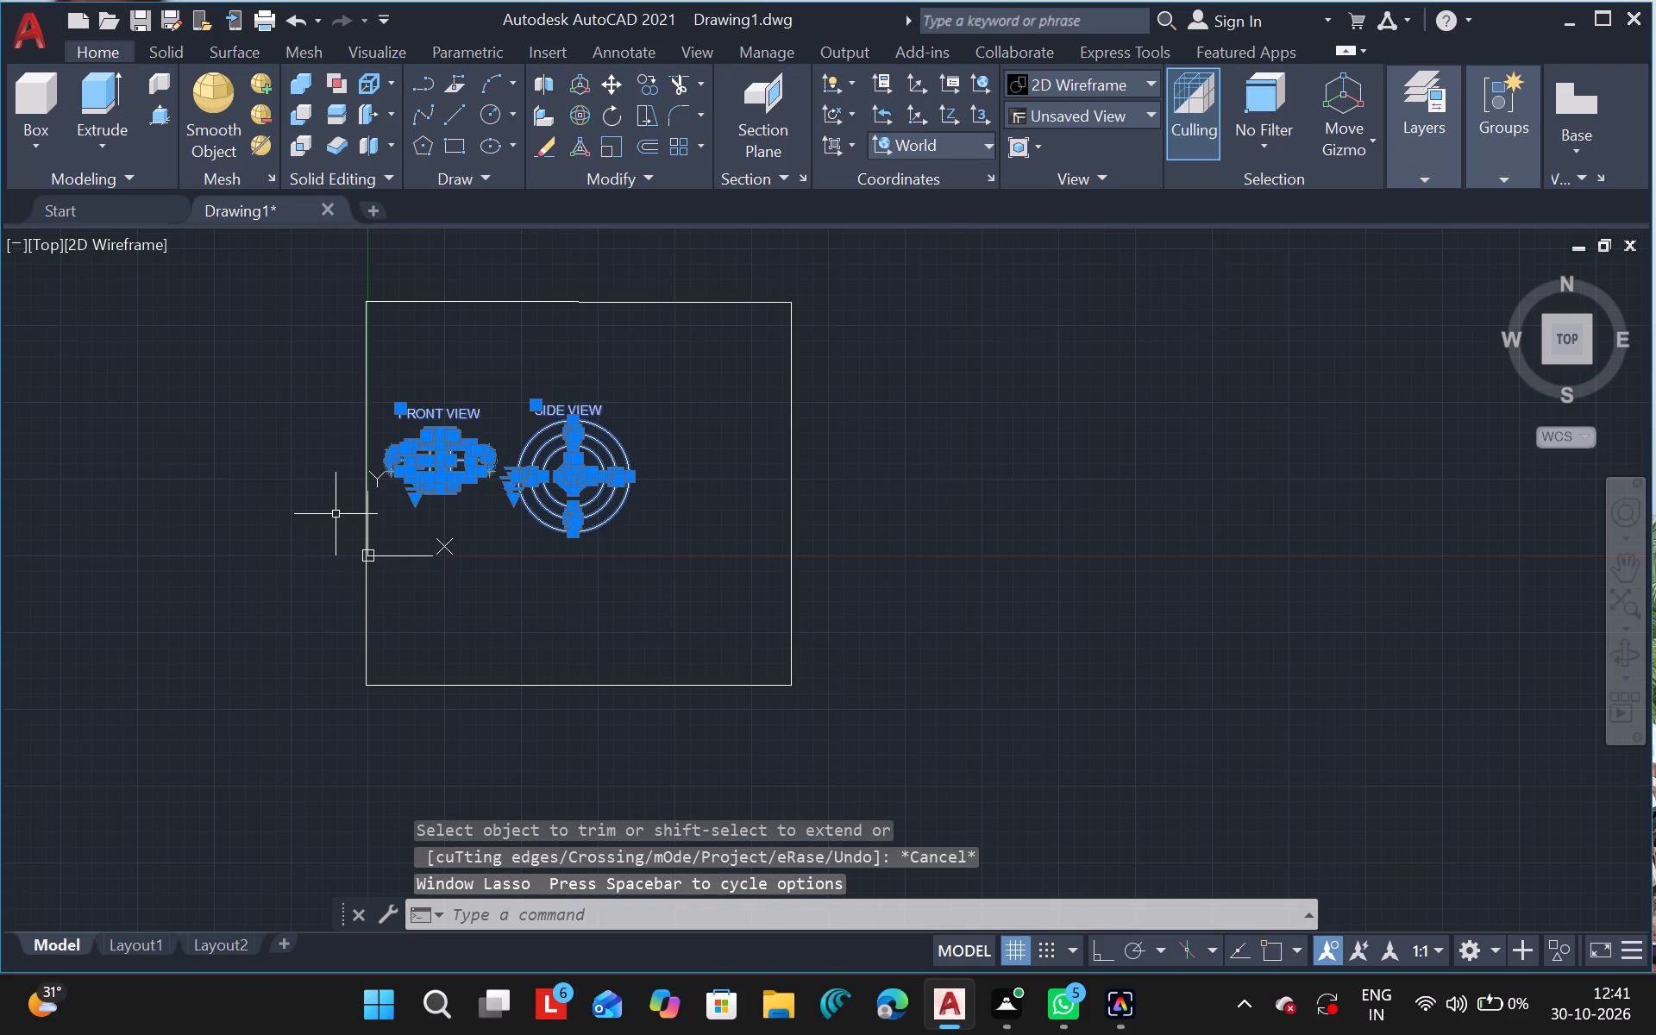
{"action": "type", "text": "MO"}
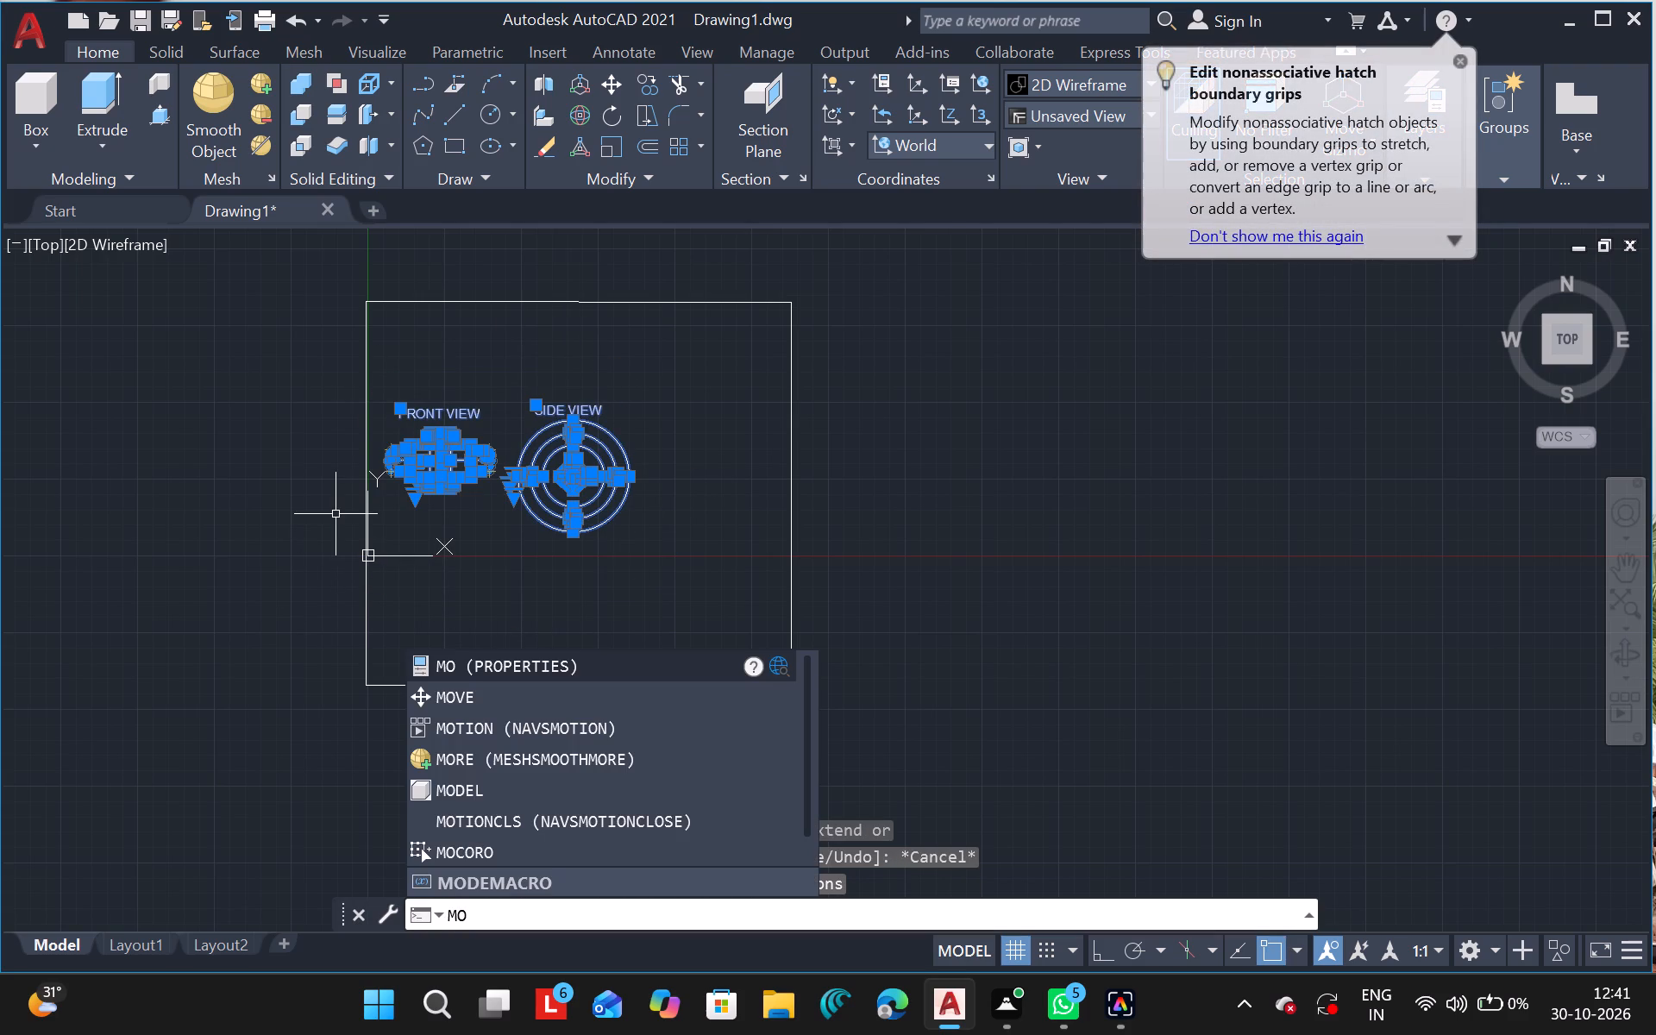
{"action": "left_click", "coordinate": [451, 689]}
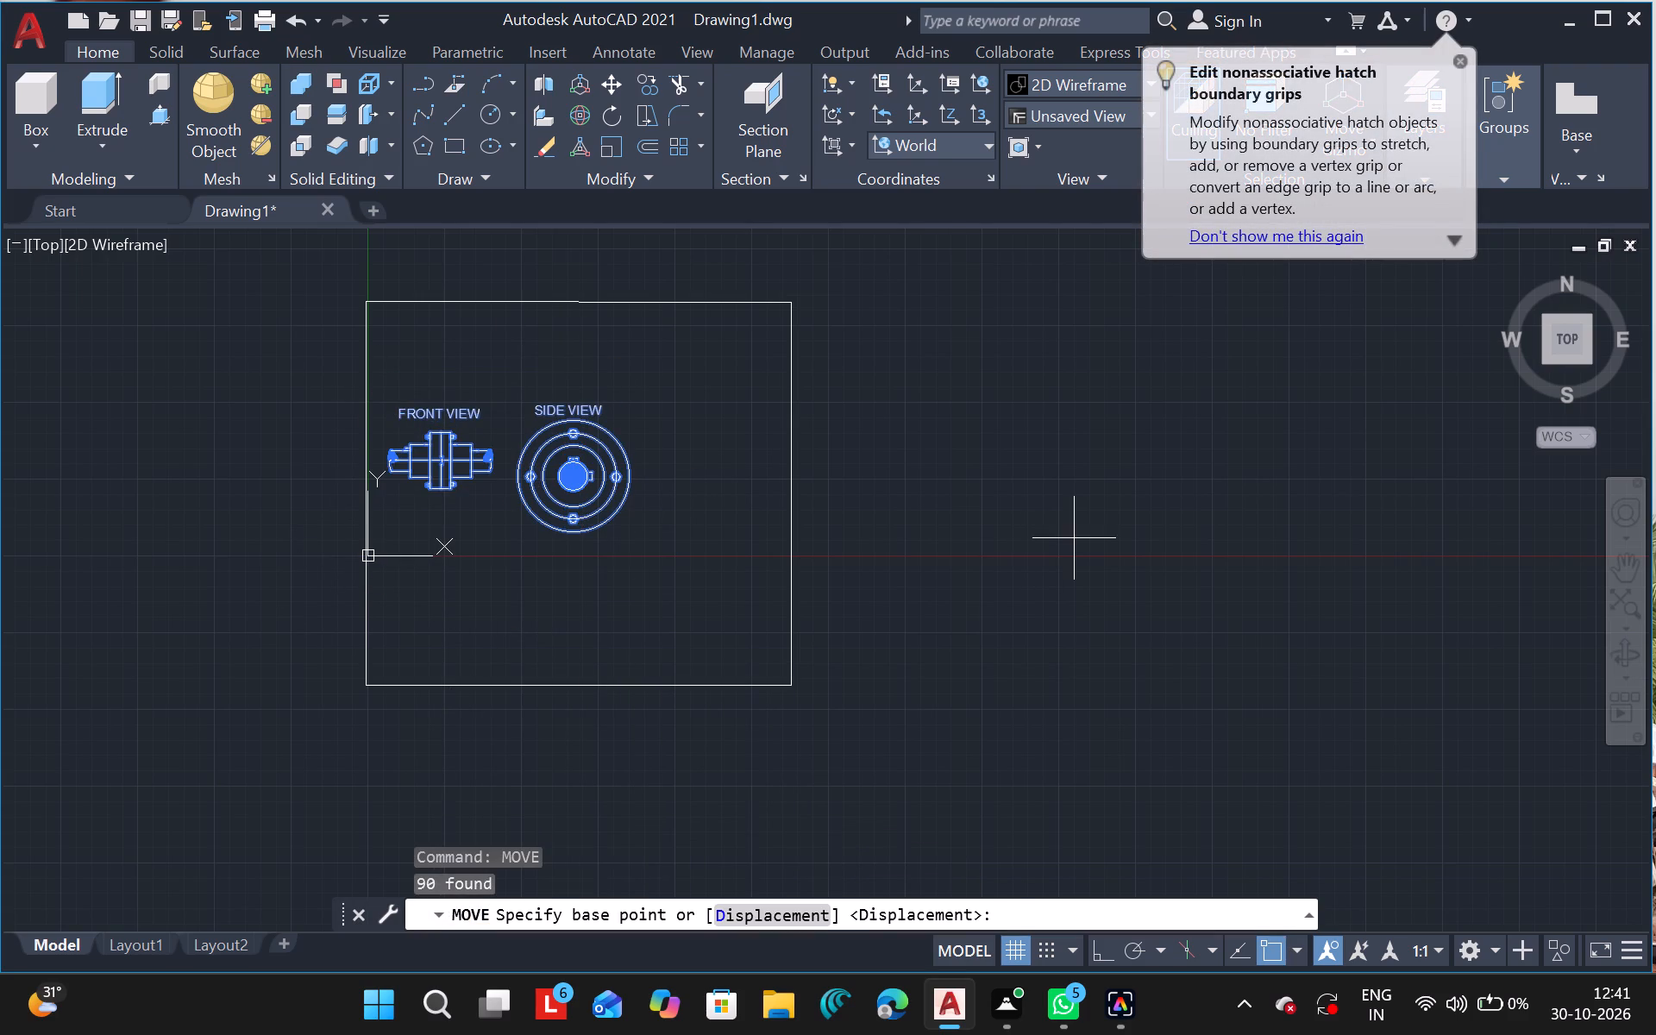
{"action": "left_click_drag", "start_coordinate": [1074, 538], "coordinate": [1130, 525]}
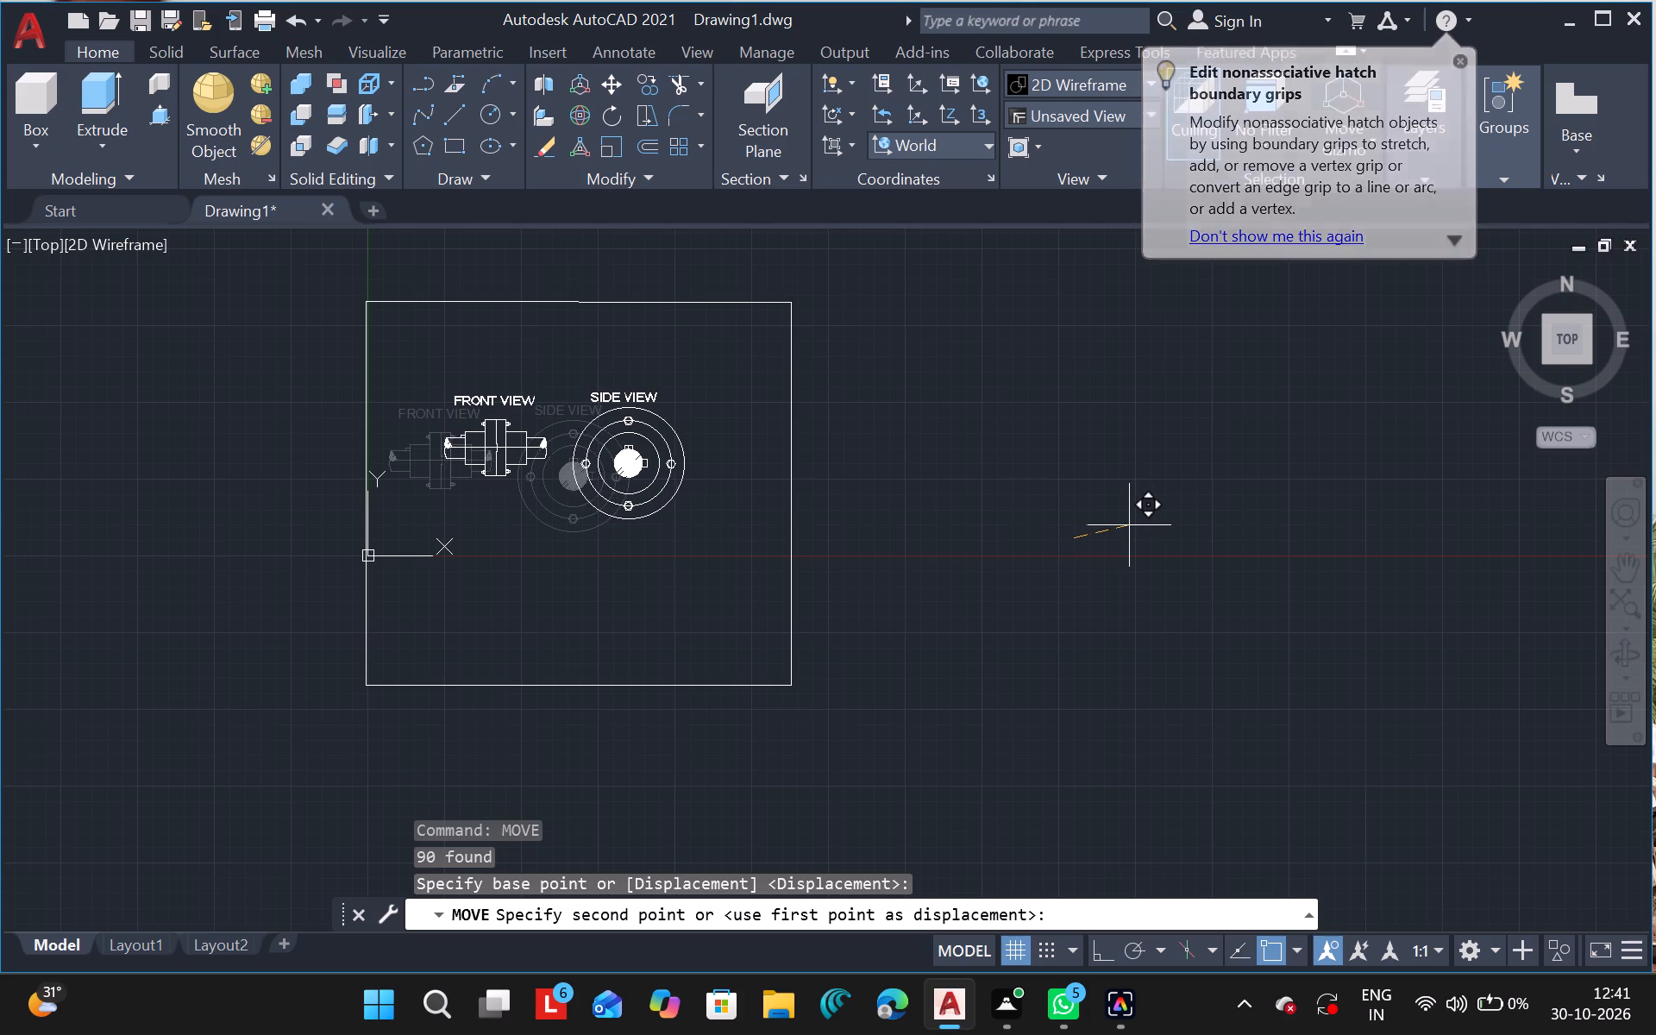
{"action": "left_click_drag", "start_coordinate": [1130, 525], "coordinate": [1135, 527]}
{"action": "left_click", "coordinate": [1135, 527]}
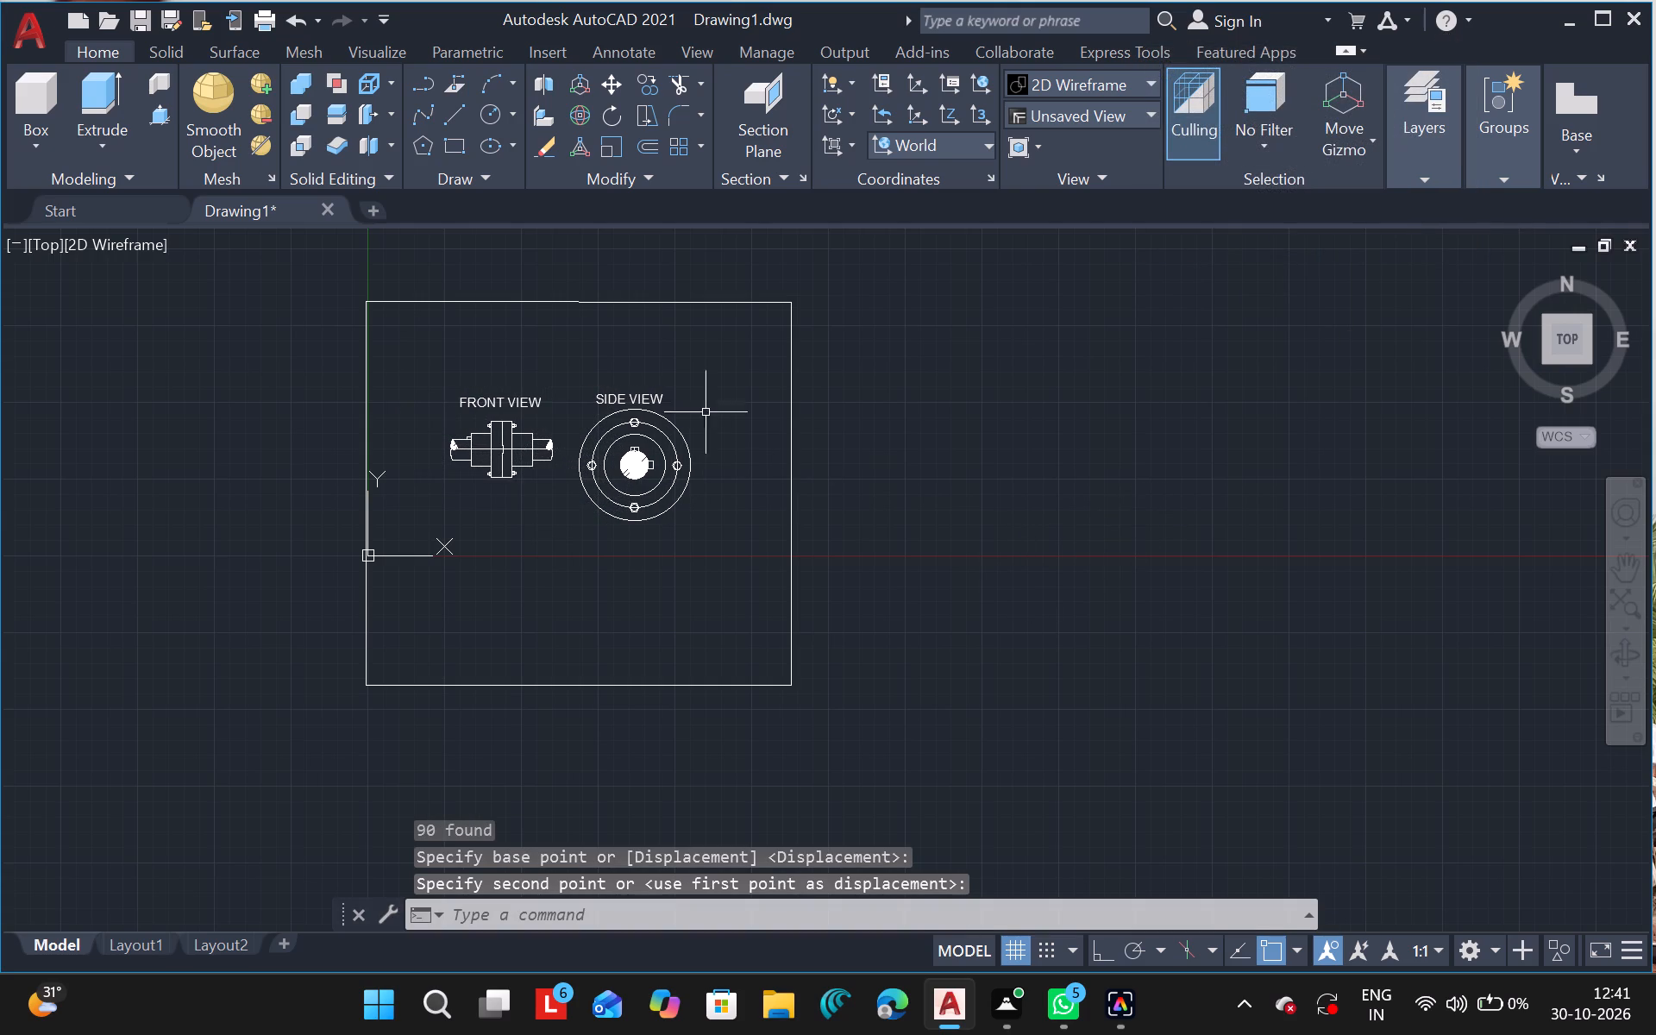
Move both views and their labels slightly down inside the border to centre them better vertically.
{"action": "left_click_drag", "start_coordinate": [417, 342], "coordinate": [455, 507]}
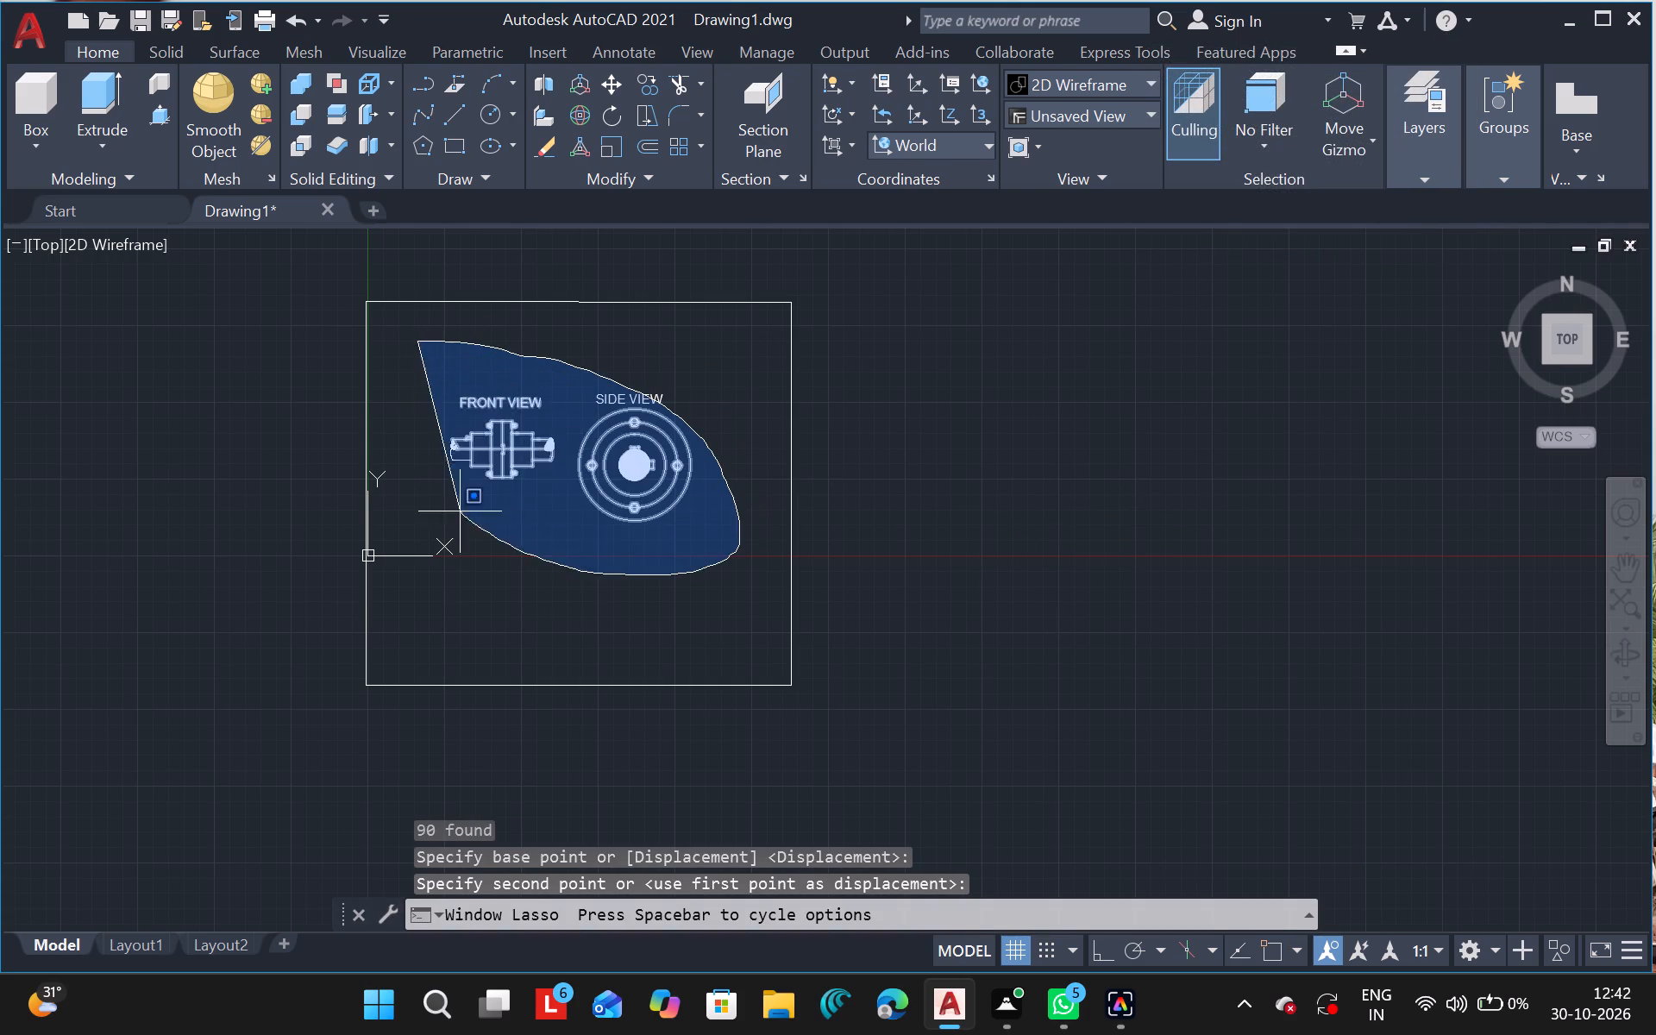
{"action": "left_click_drag", "start_coordinate": [455, 507], "coordinate": [392, 416]}
{"action": "left_click_drag", "start_coordinate": [422, 351], "coordinate": [321, 347]}
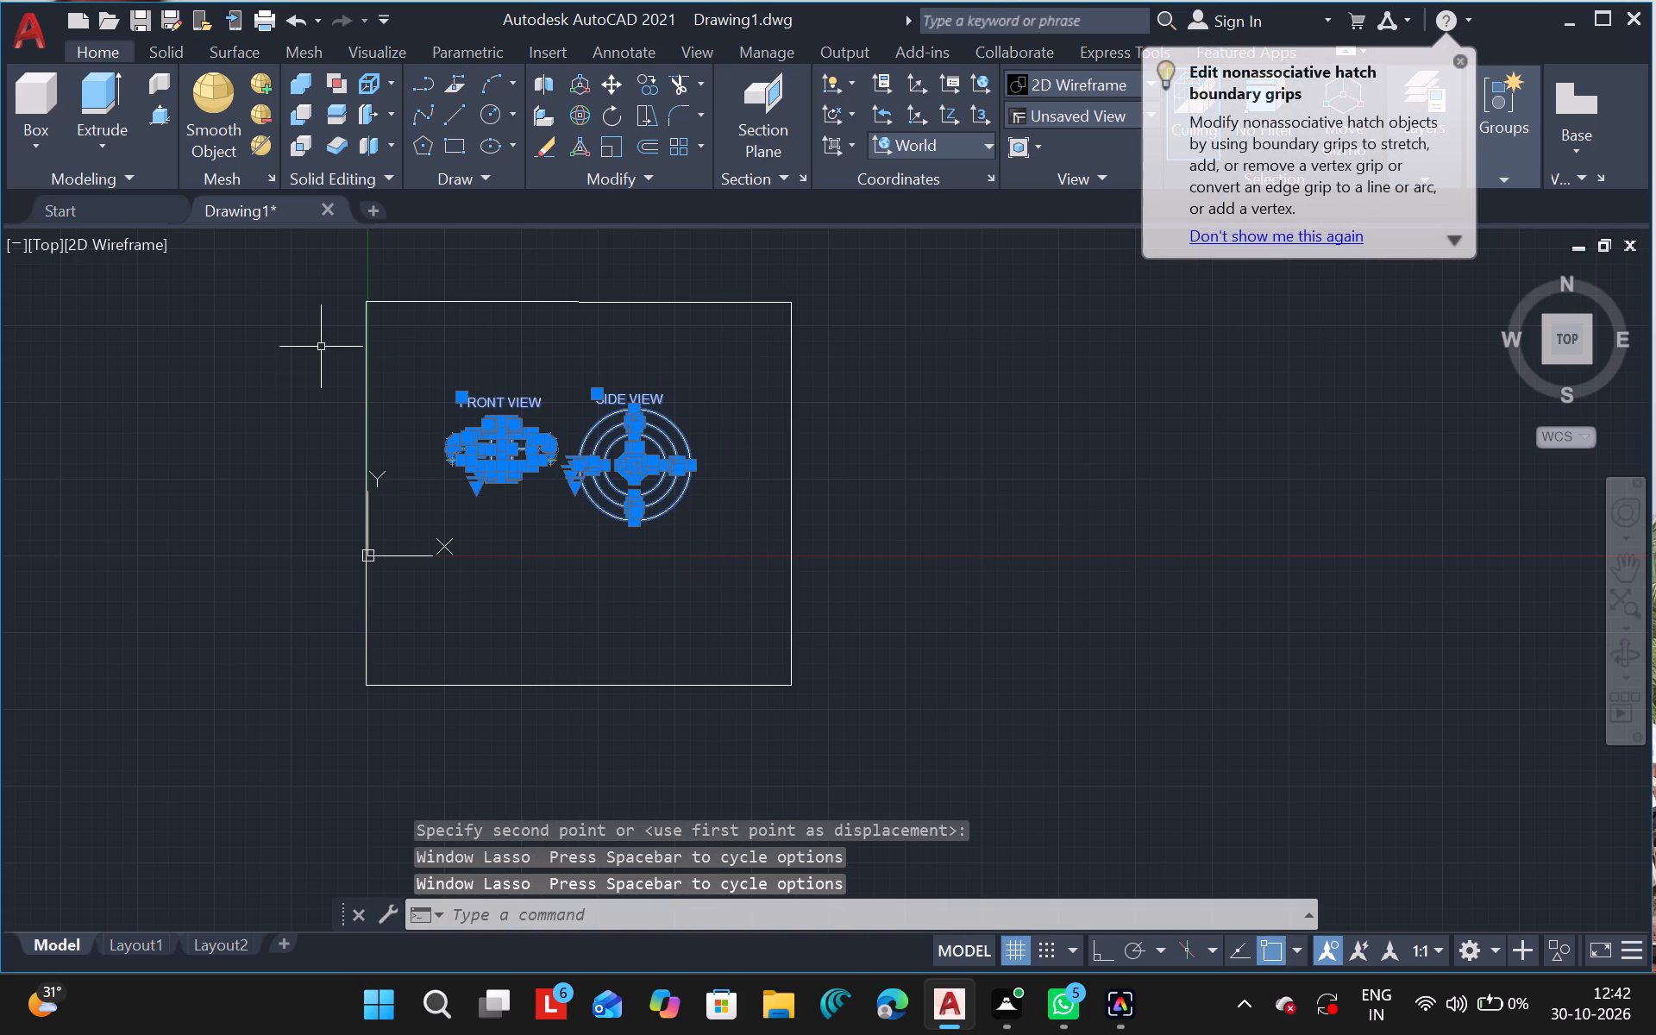
{"action": "type", "text": "MO"}
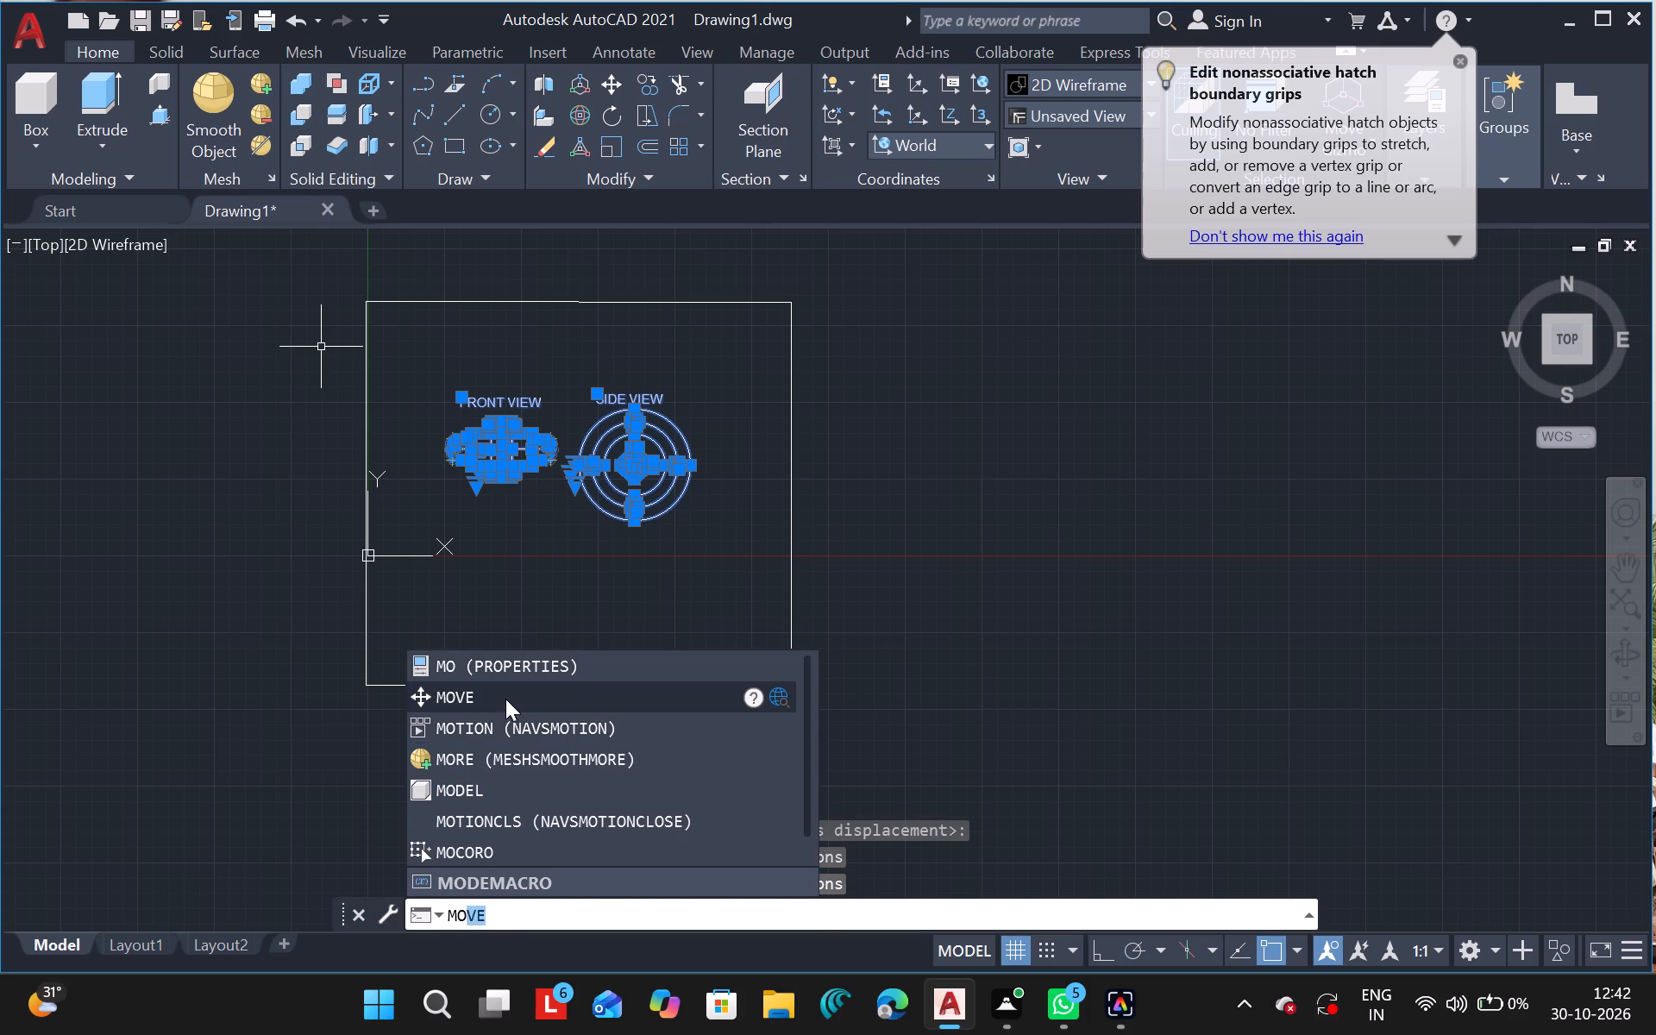
{"action": "left_click", "coordinate": [505, 699]}
{"action": "left_click", "coordinate": [1076, 528]}
{"action": "left_click_drag", "start_coordinate": [1076, 528], "coordinate": [1087, 553]}
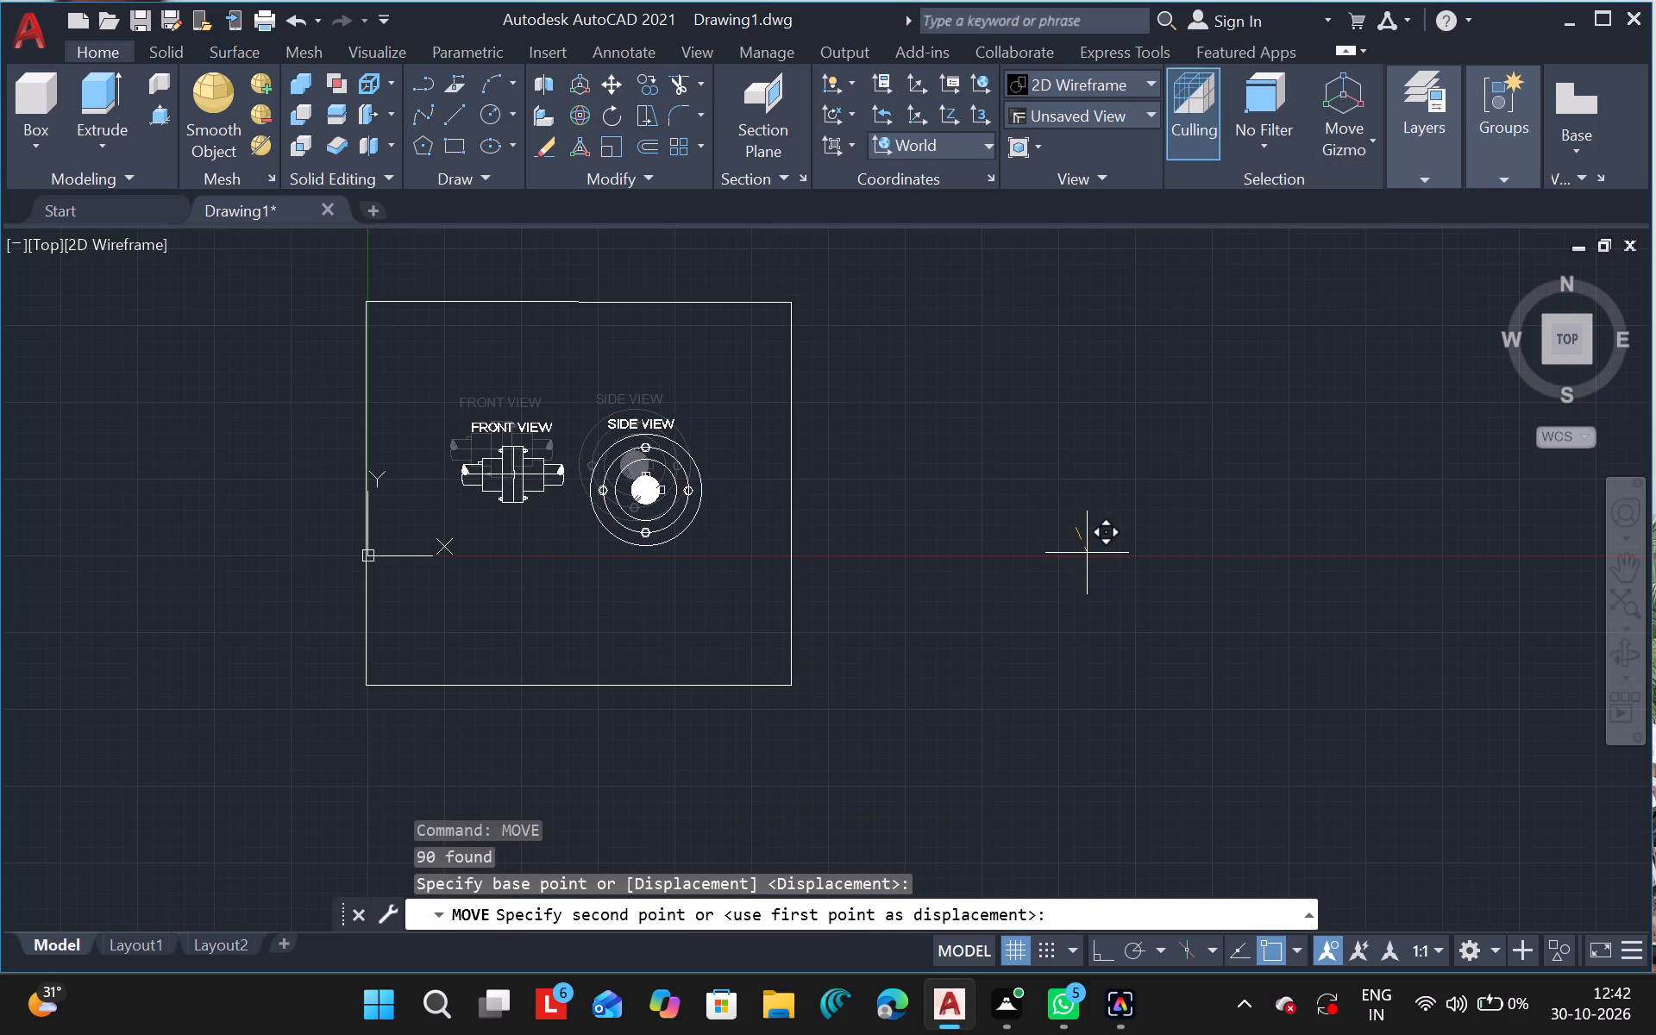
{"action": "left_click_drag", "start_coordinate": [1087, 553], "coordinate": [1078, 547]}
{"action": "left_click", "coordinate": [1078, 547]}
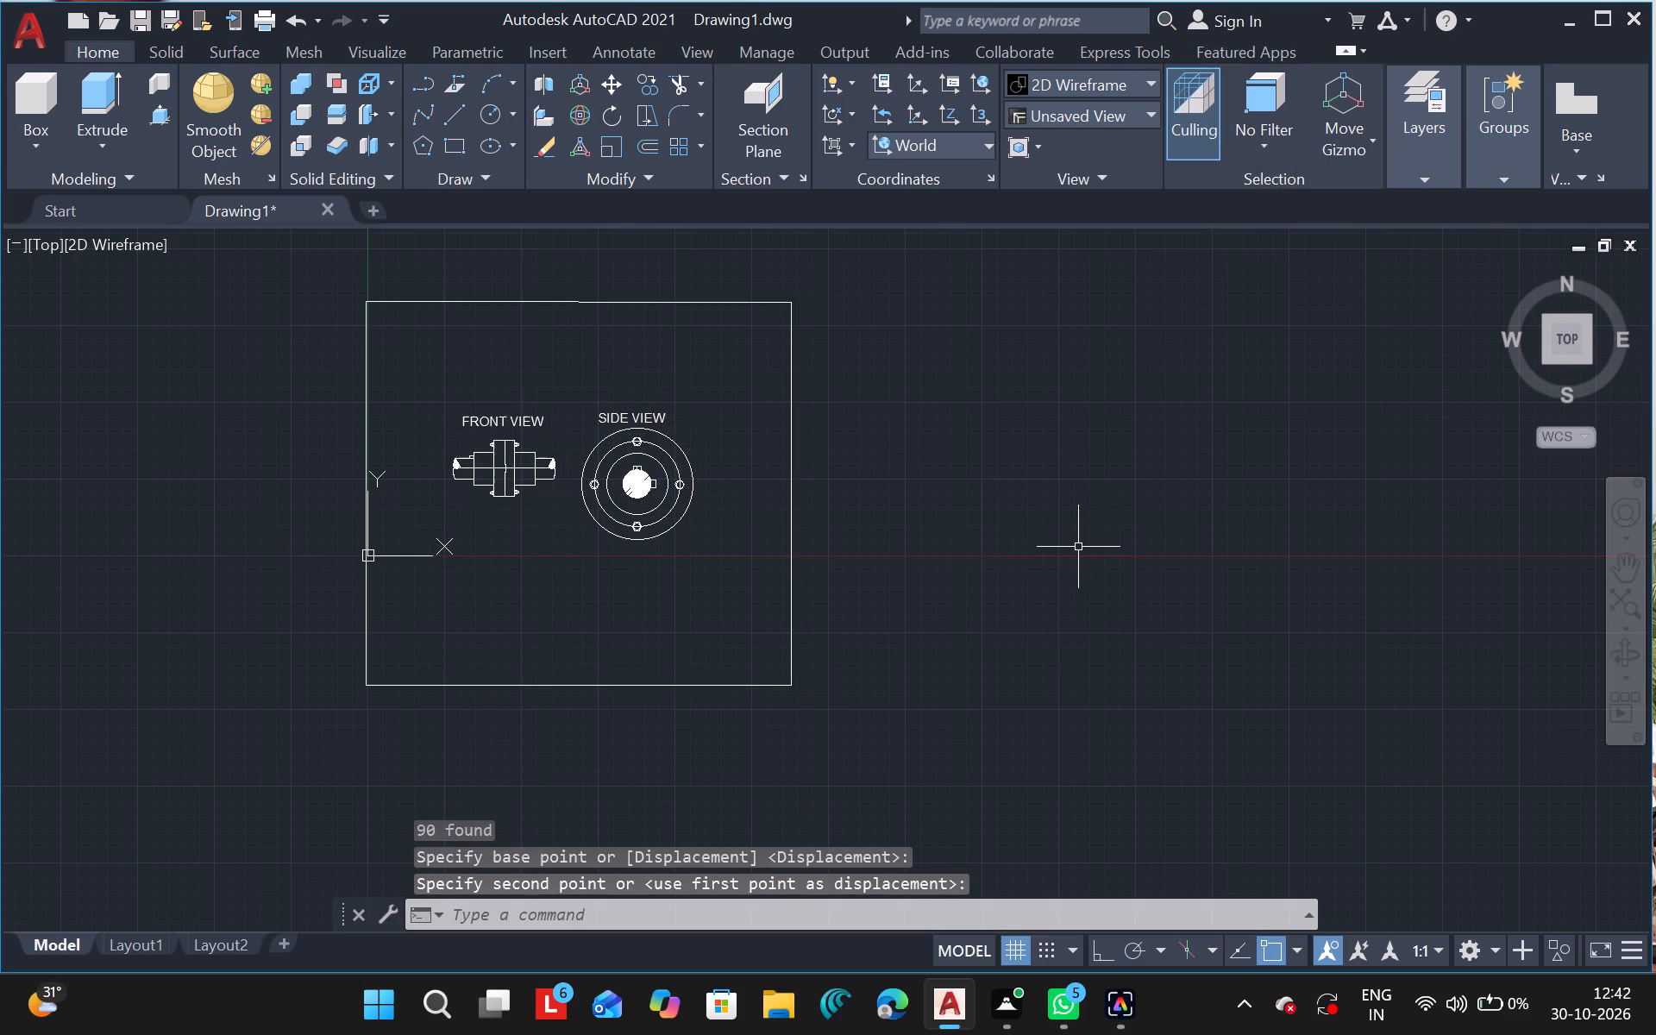
{"action": "key", "text": "Escape"}
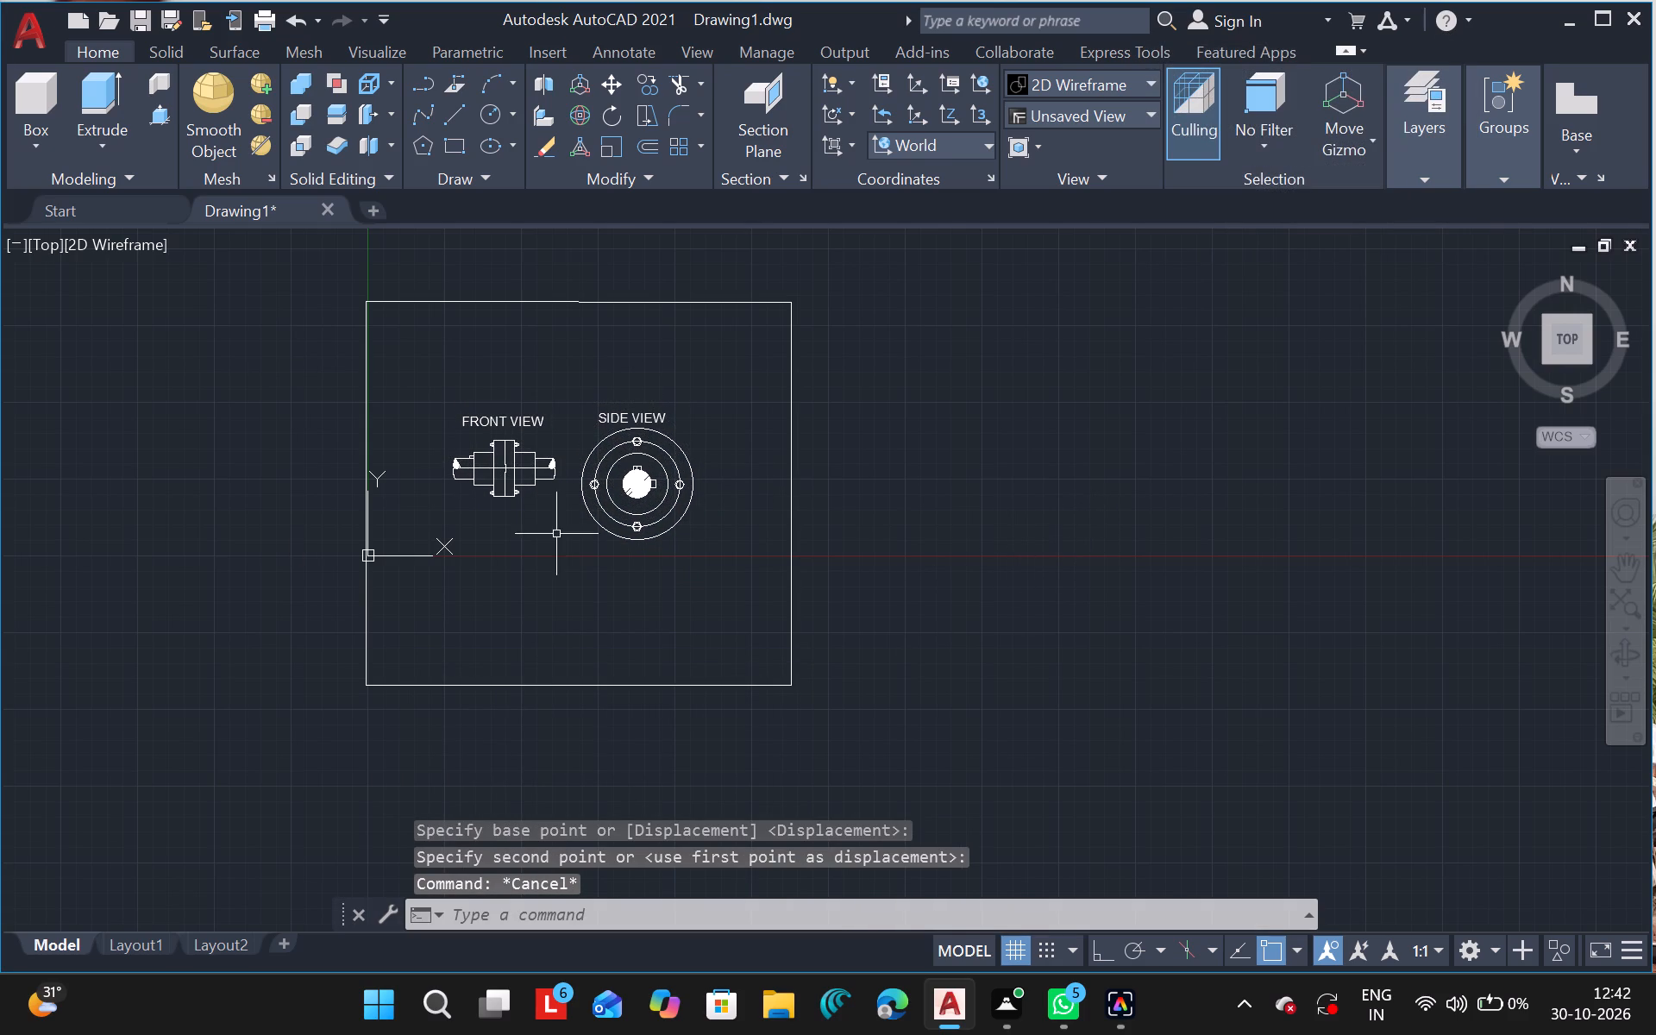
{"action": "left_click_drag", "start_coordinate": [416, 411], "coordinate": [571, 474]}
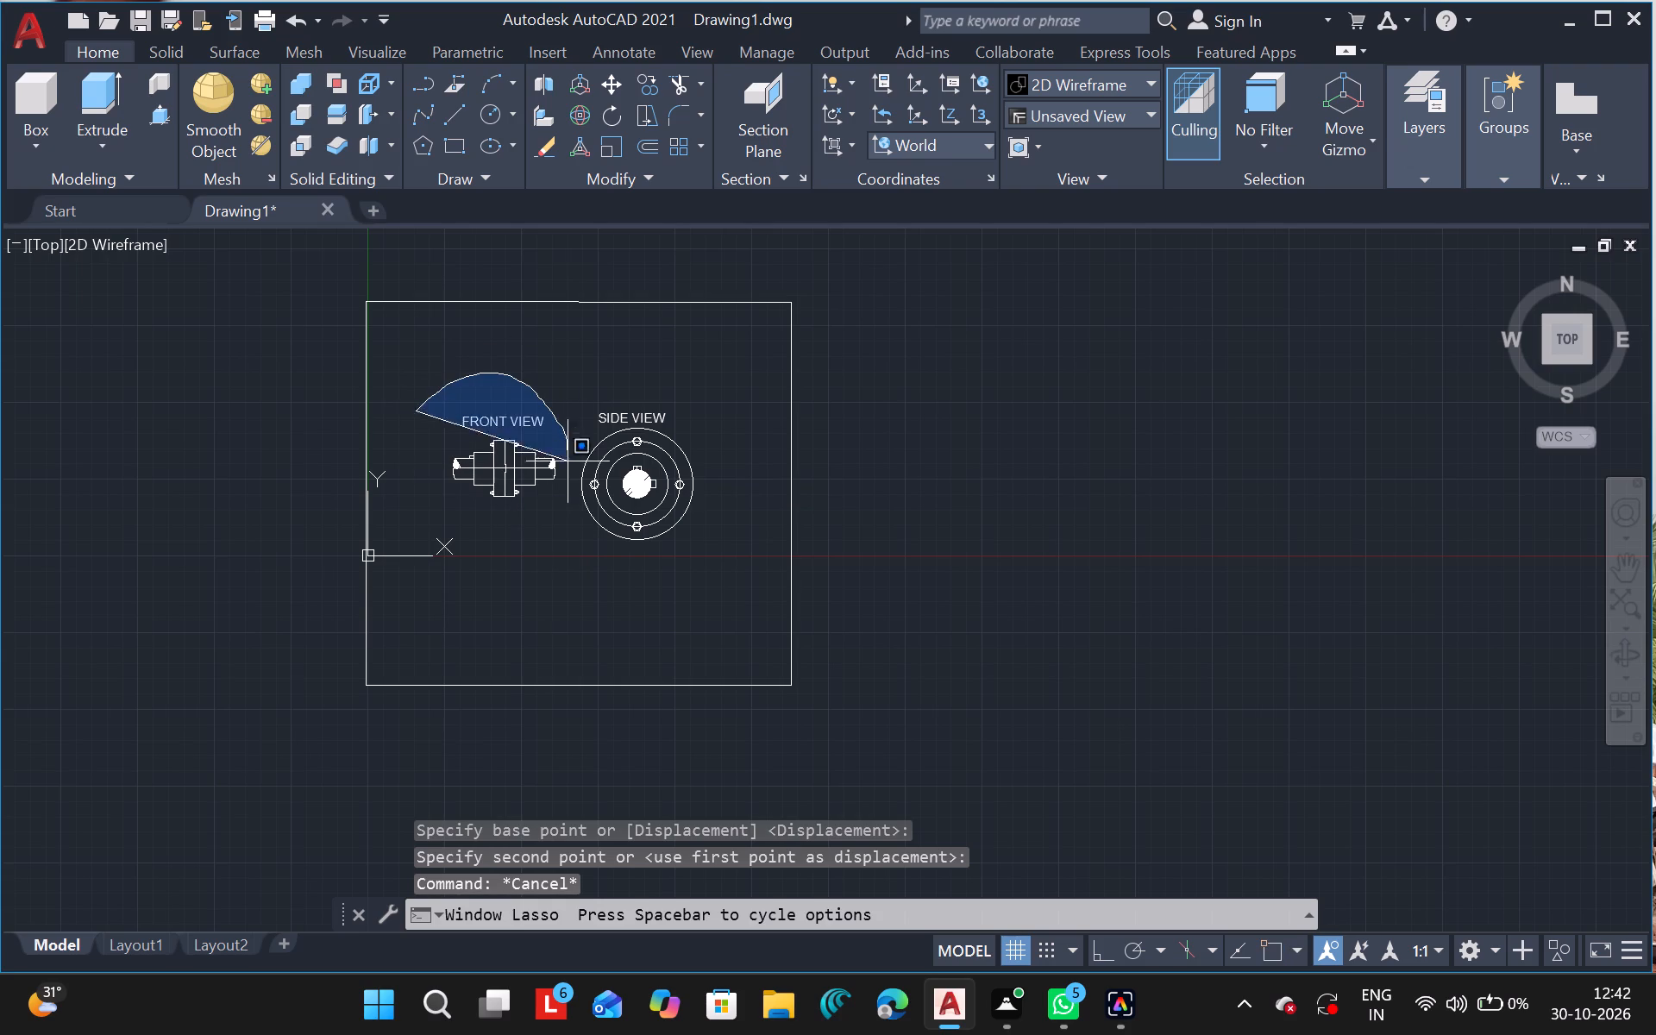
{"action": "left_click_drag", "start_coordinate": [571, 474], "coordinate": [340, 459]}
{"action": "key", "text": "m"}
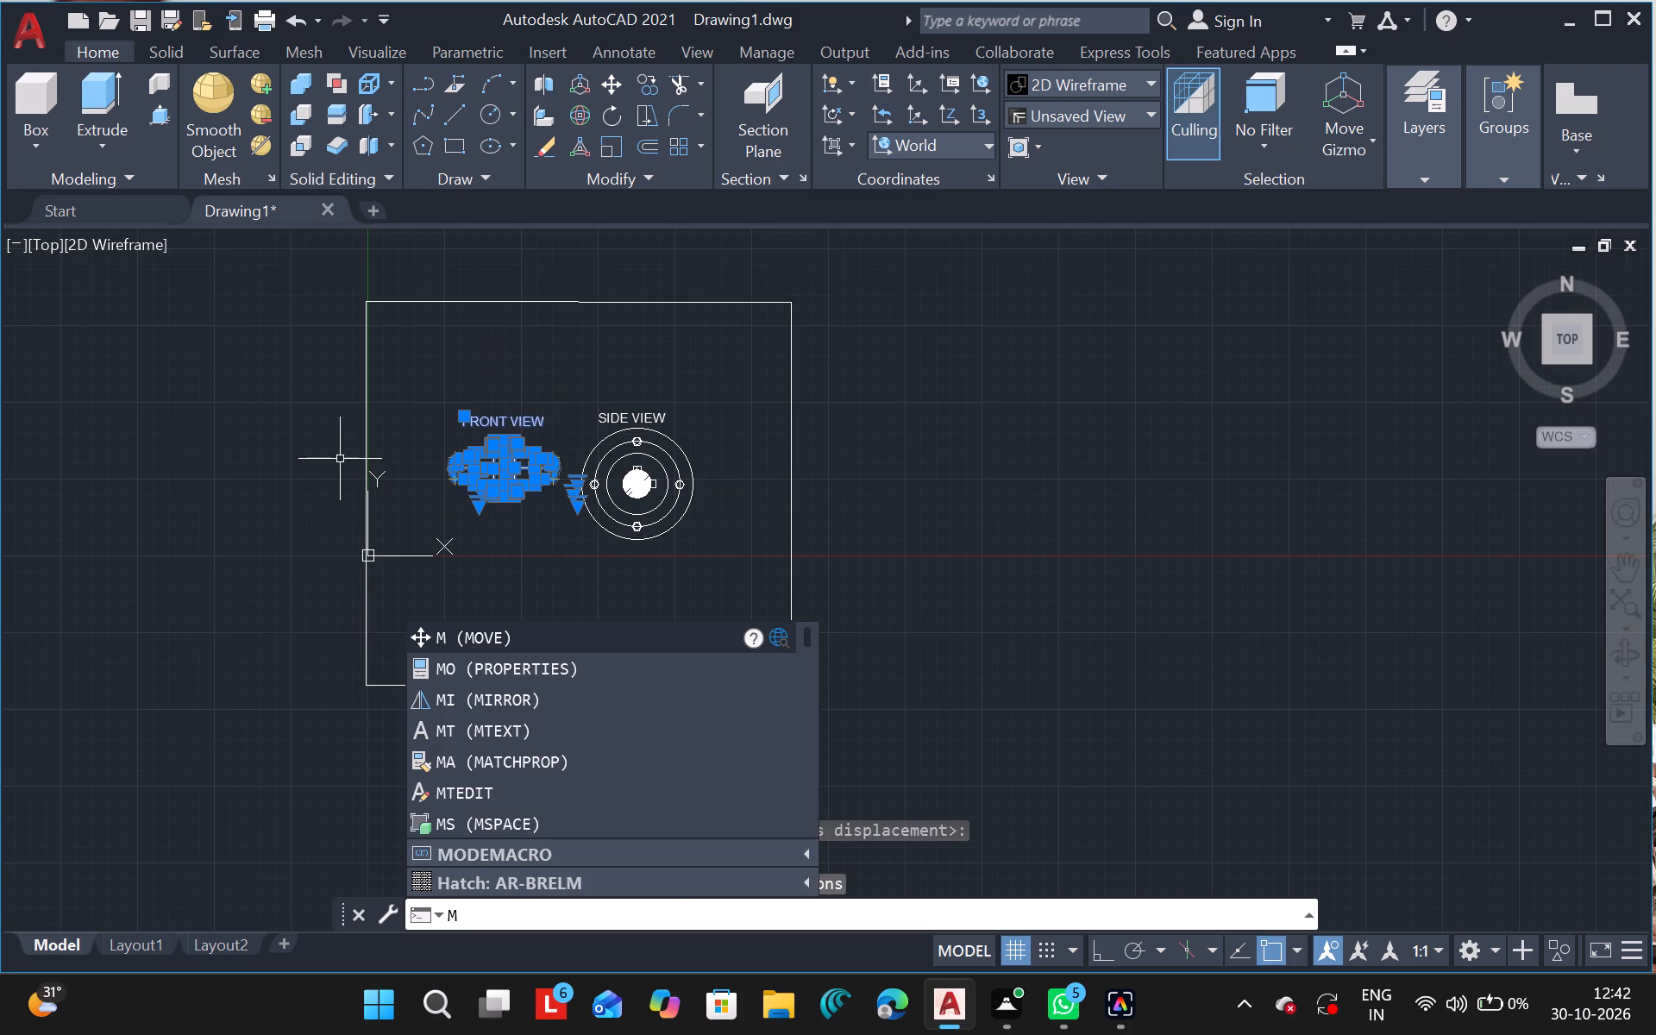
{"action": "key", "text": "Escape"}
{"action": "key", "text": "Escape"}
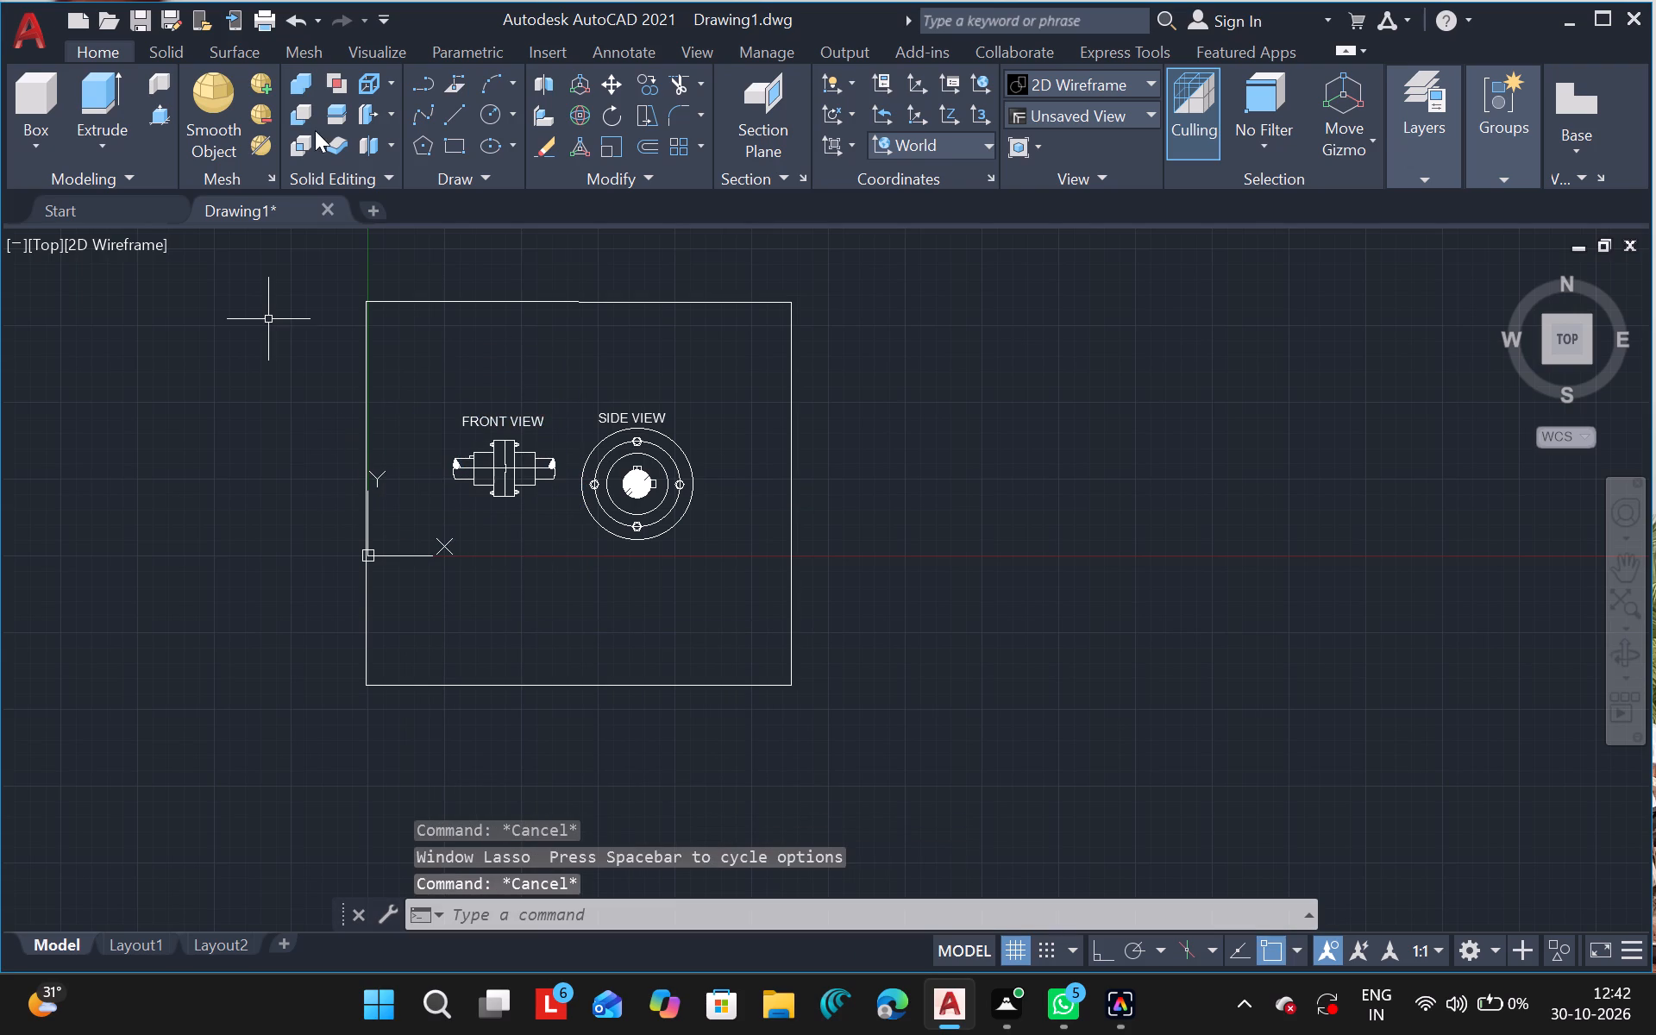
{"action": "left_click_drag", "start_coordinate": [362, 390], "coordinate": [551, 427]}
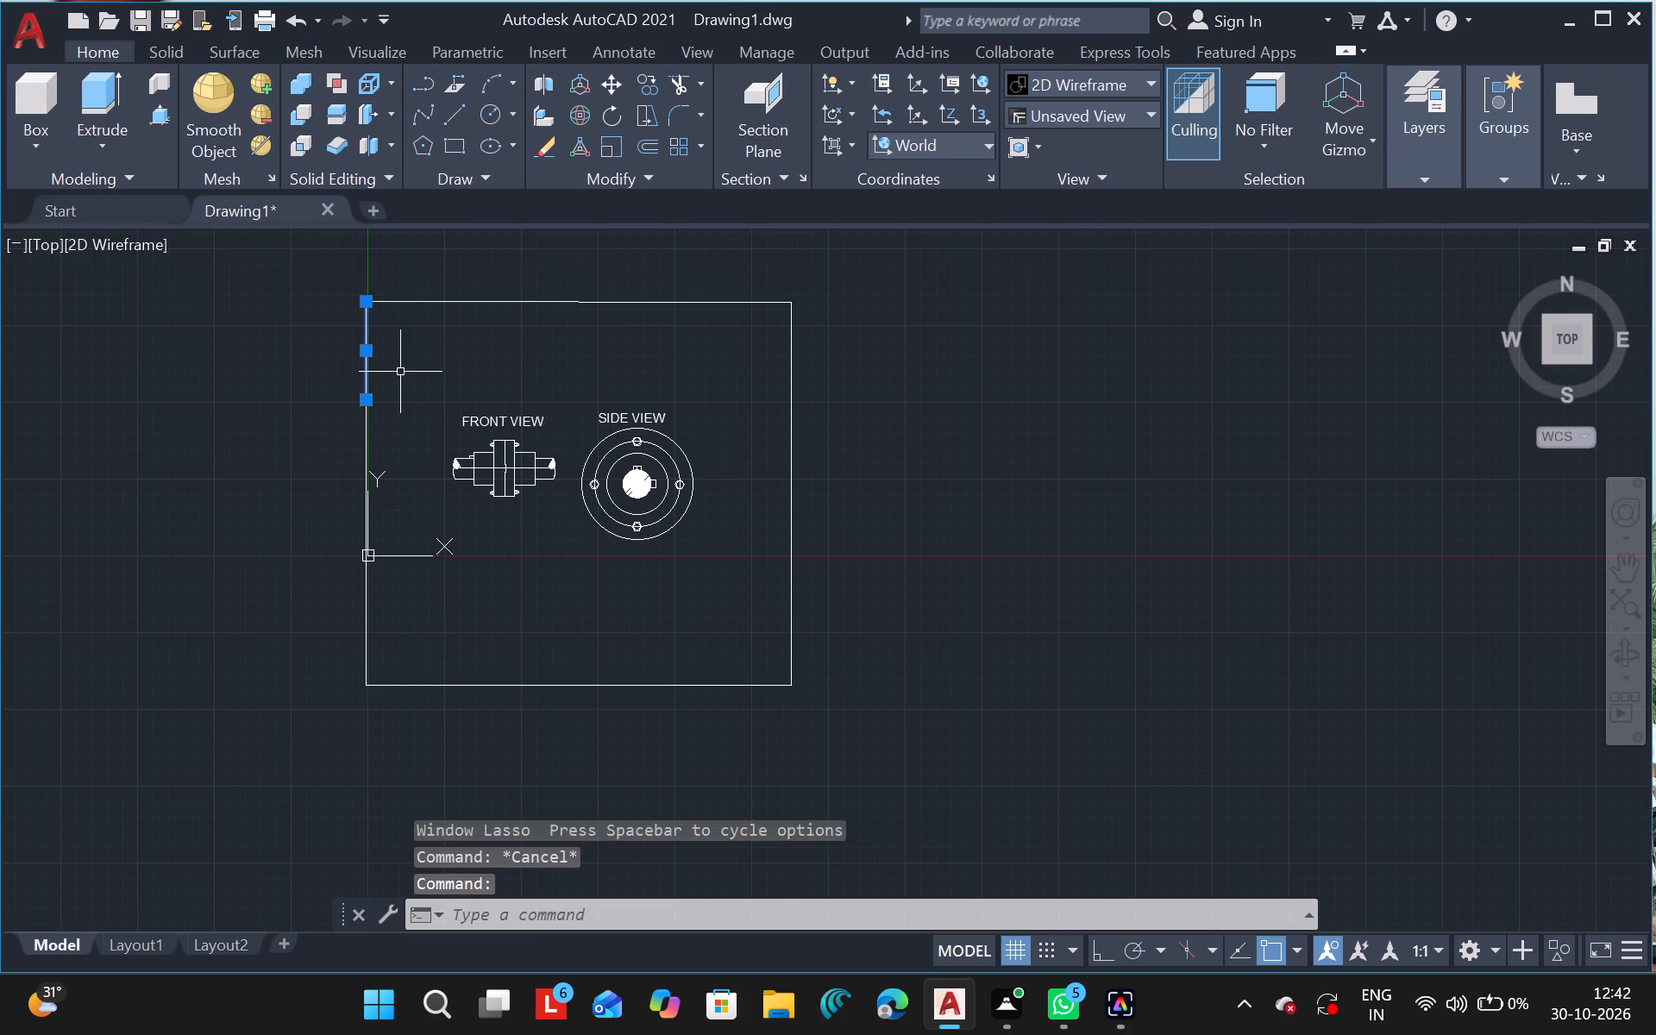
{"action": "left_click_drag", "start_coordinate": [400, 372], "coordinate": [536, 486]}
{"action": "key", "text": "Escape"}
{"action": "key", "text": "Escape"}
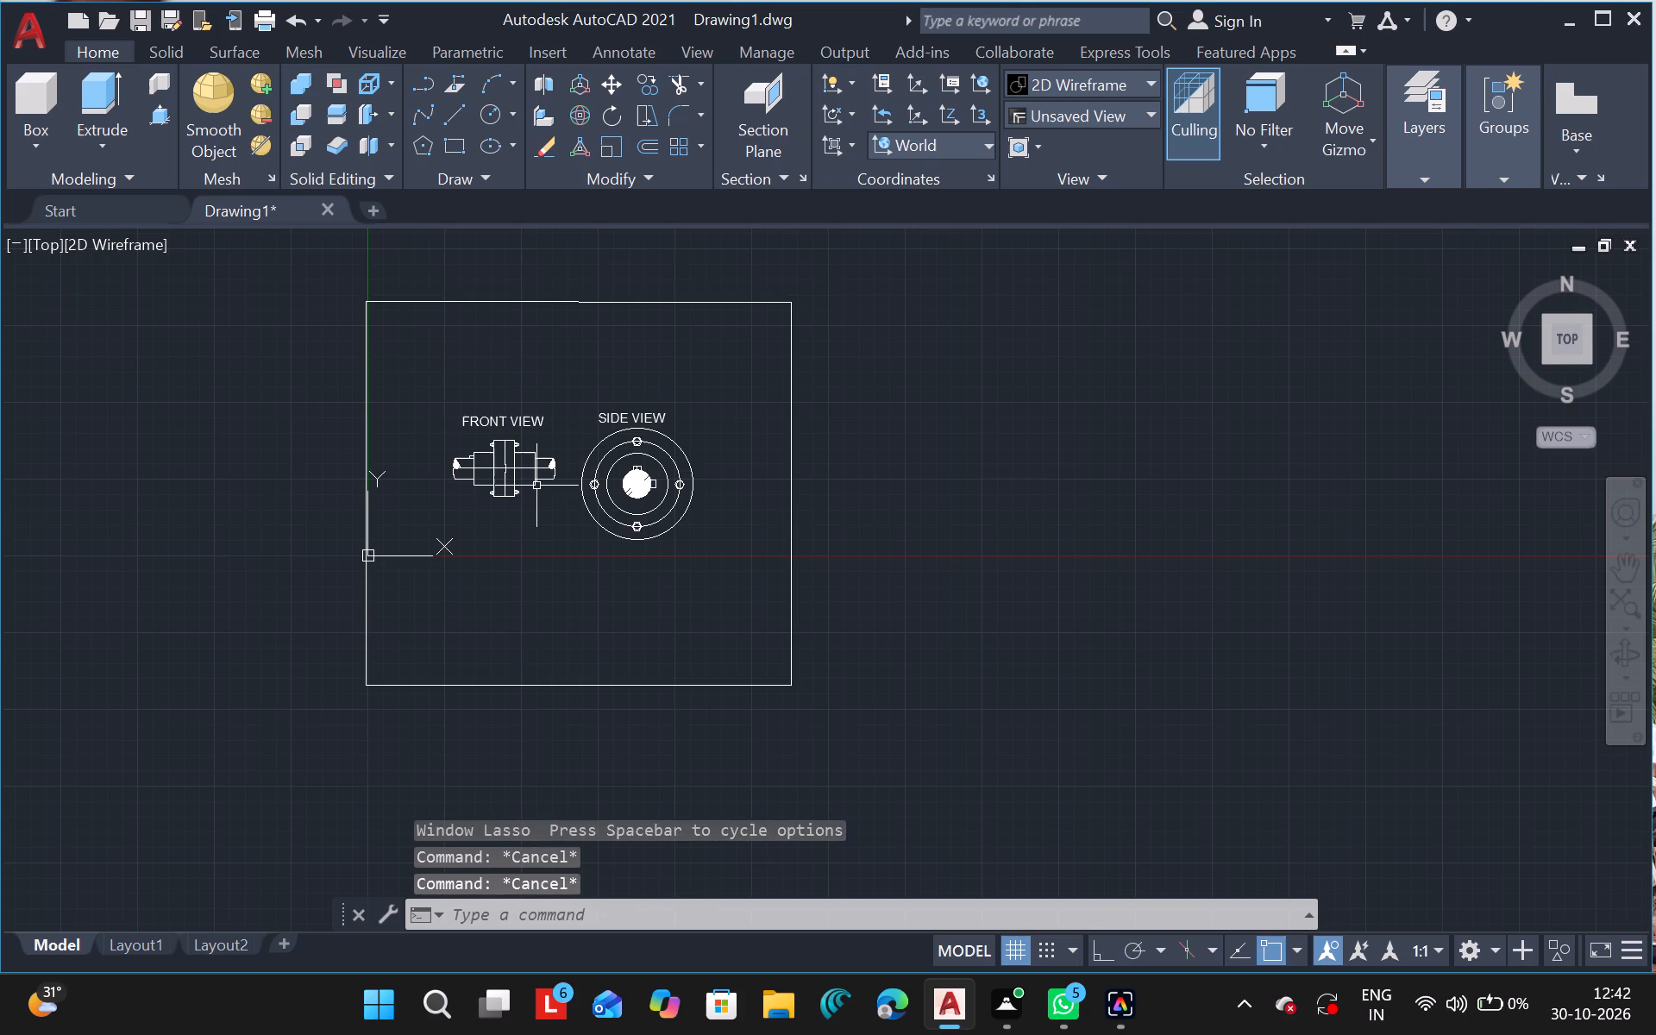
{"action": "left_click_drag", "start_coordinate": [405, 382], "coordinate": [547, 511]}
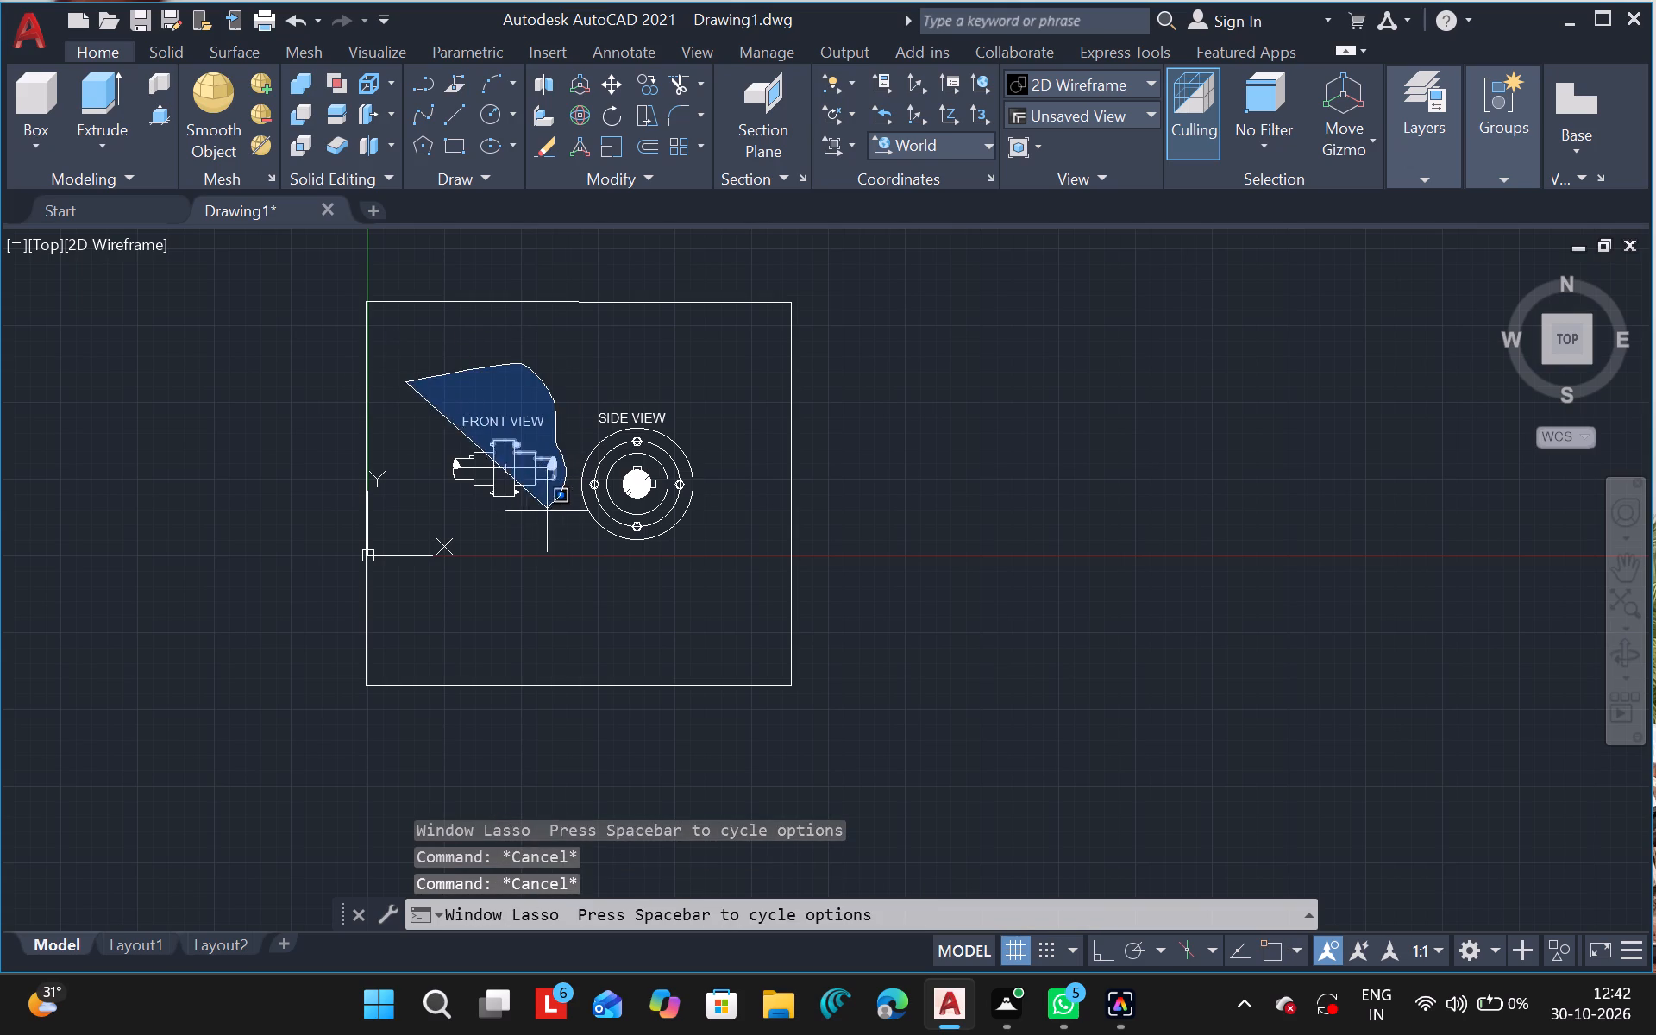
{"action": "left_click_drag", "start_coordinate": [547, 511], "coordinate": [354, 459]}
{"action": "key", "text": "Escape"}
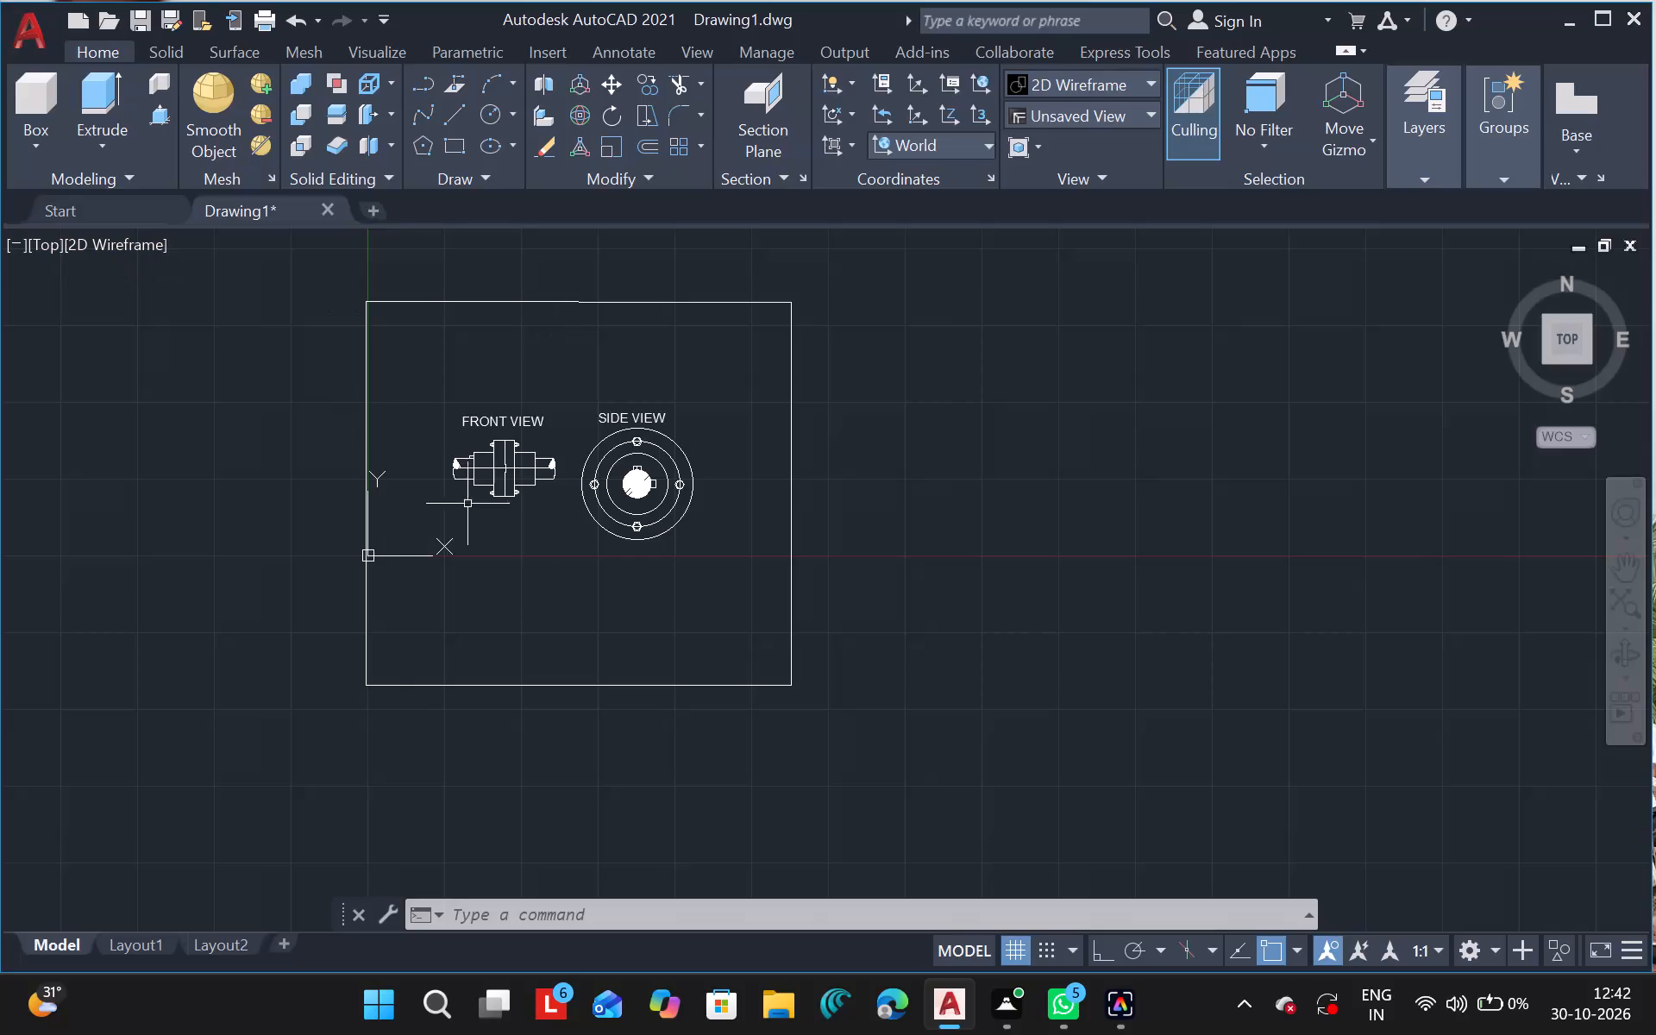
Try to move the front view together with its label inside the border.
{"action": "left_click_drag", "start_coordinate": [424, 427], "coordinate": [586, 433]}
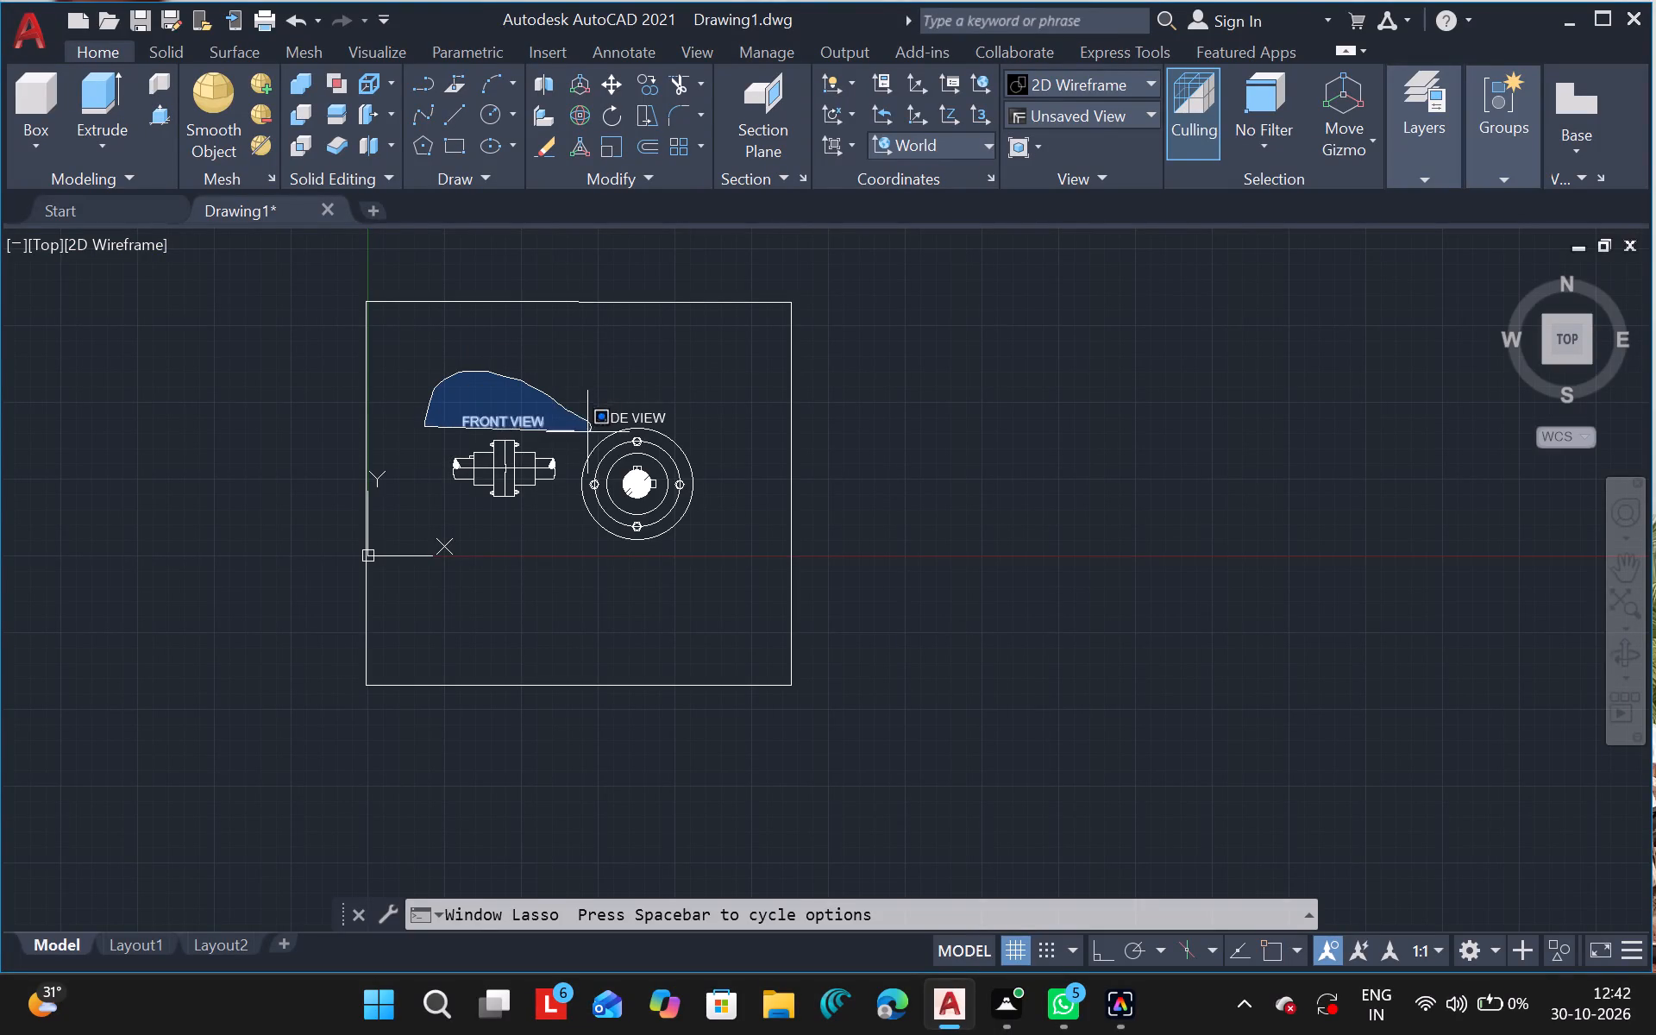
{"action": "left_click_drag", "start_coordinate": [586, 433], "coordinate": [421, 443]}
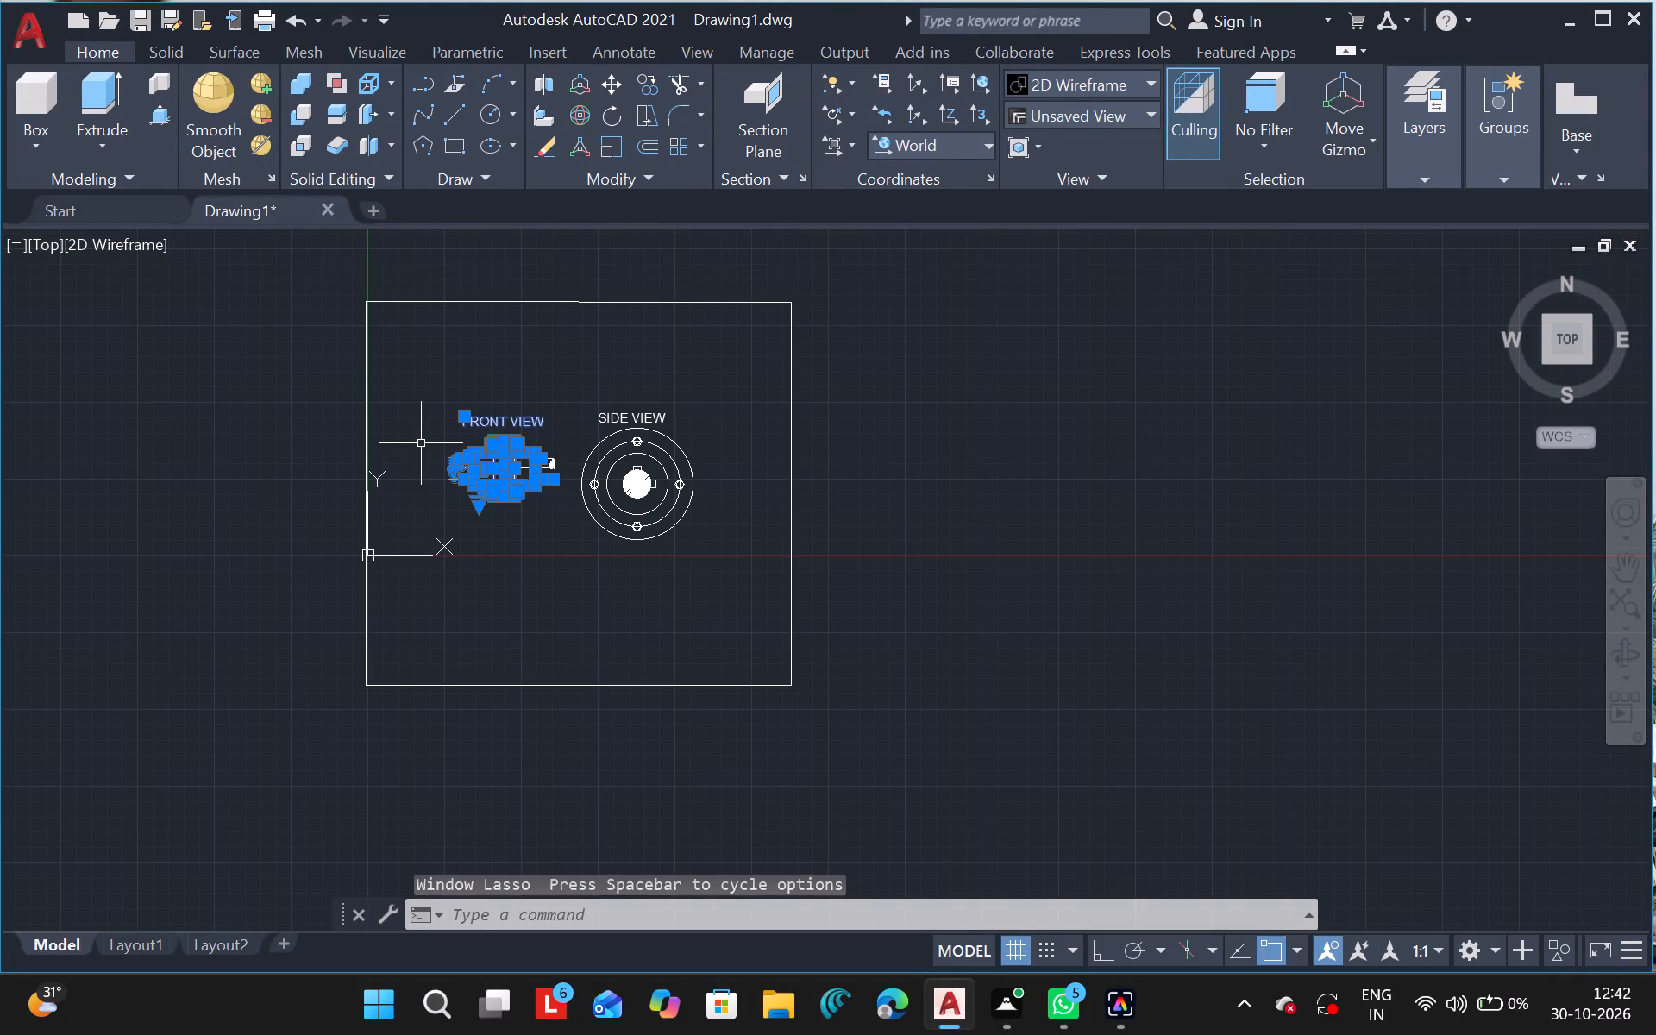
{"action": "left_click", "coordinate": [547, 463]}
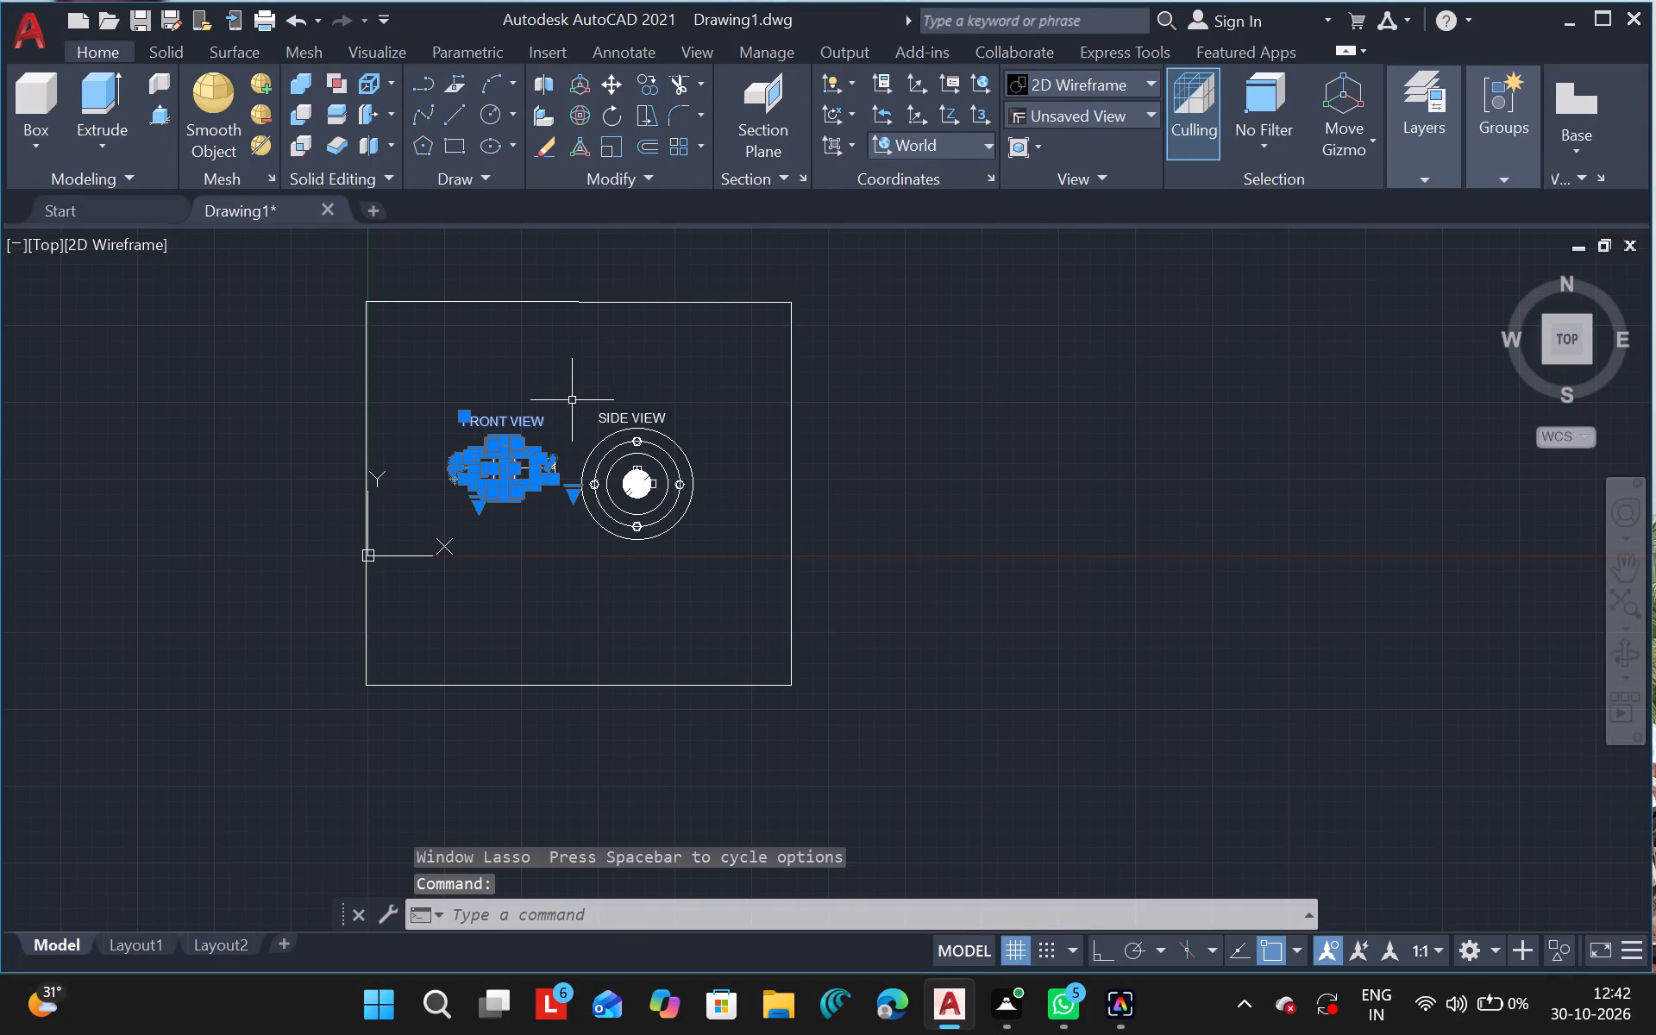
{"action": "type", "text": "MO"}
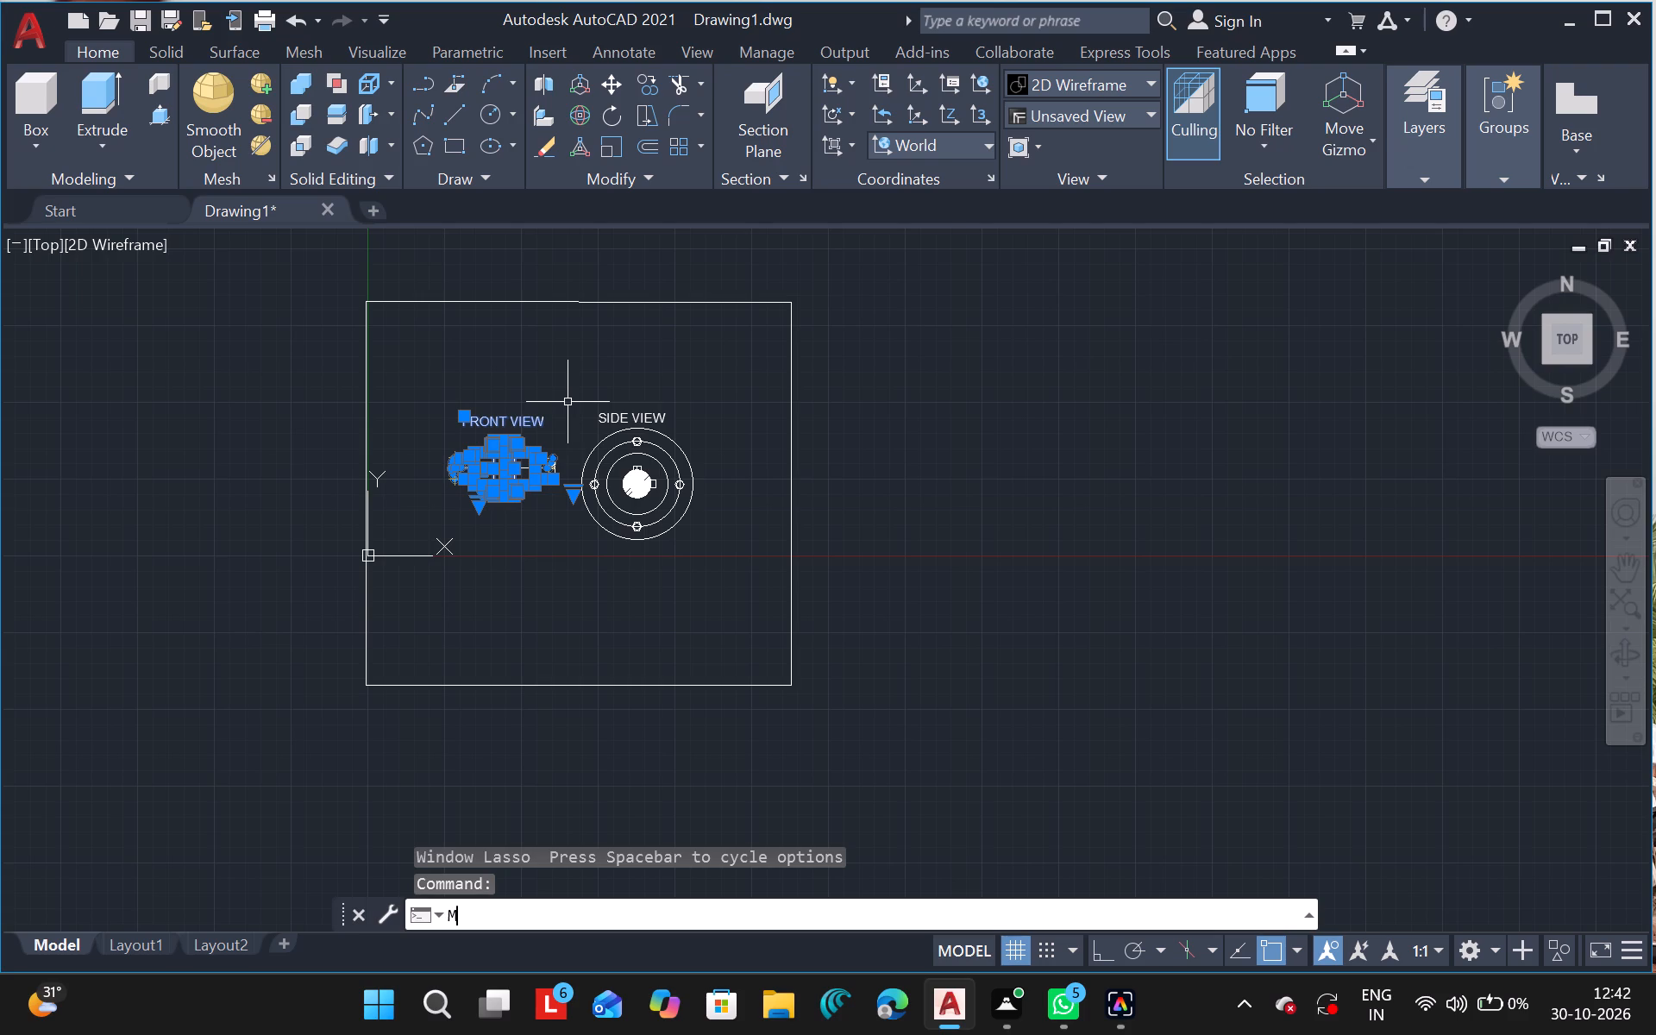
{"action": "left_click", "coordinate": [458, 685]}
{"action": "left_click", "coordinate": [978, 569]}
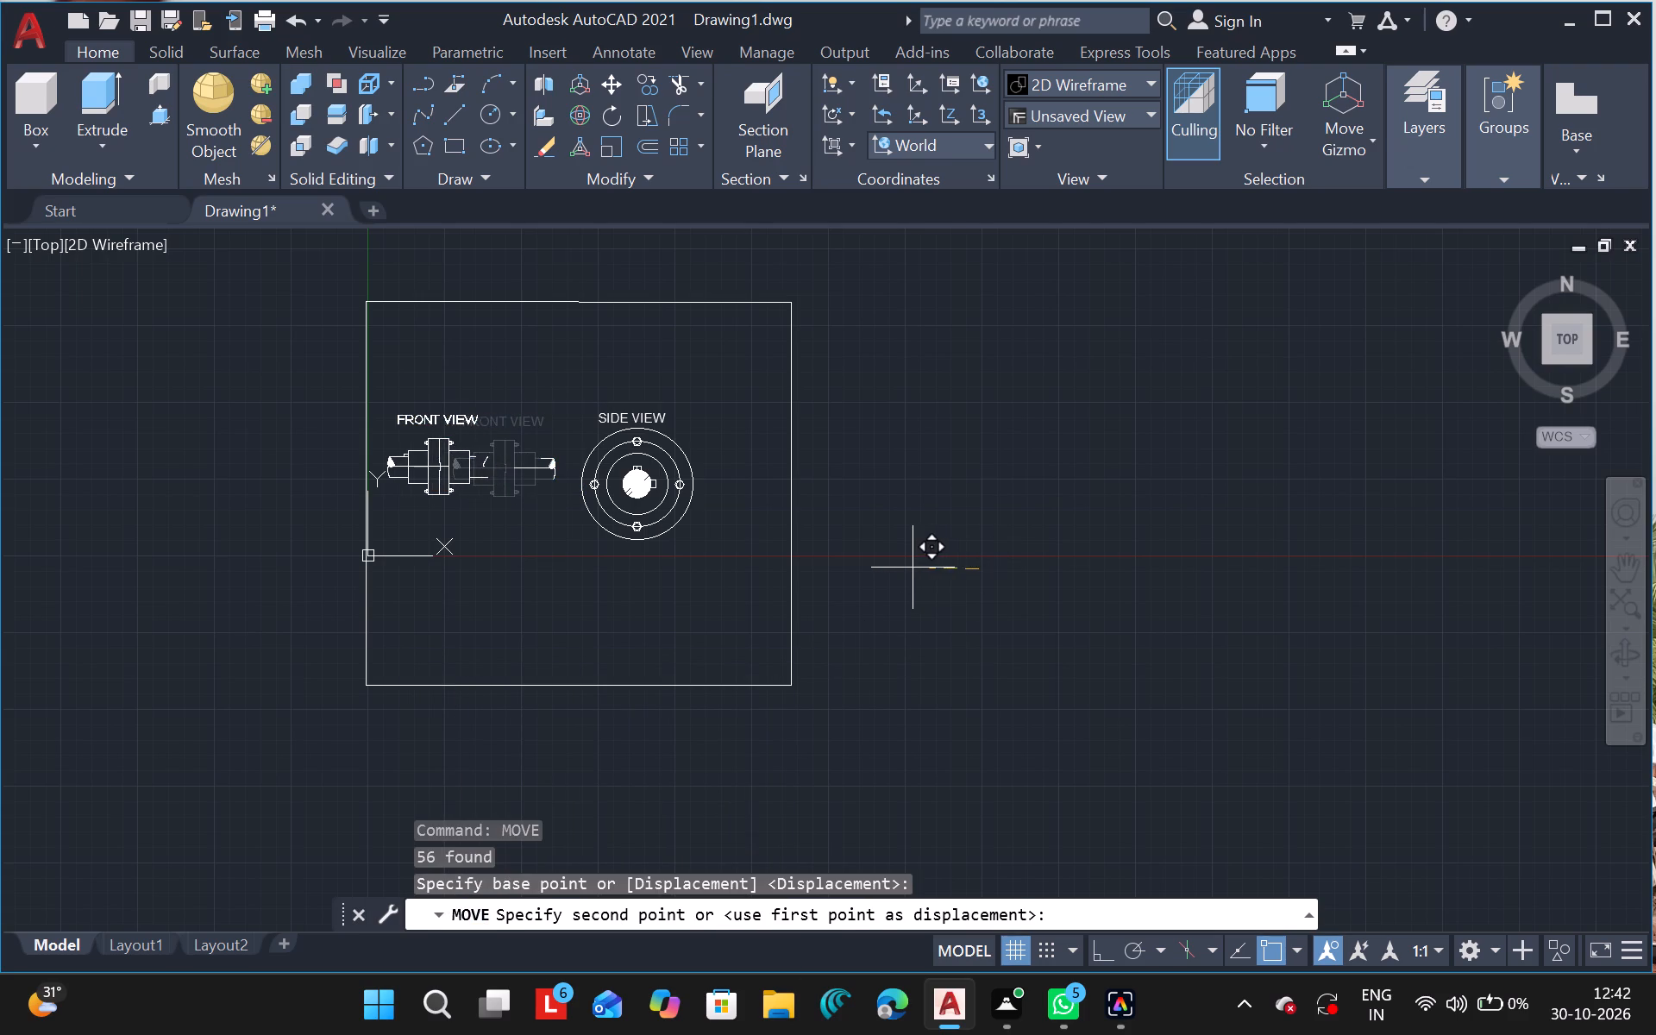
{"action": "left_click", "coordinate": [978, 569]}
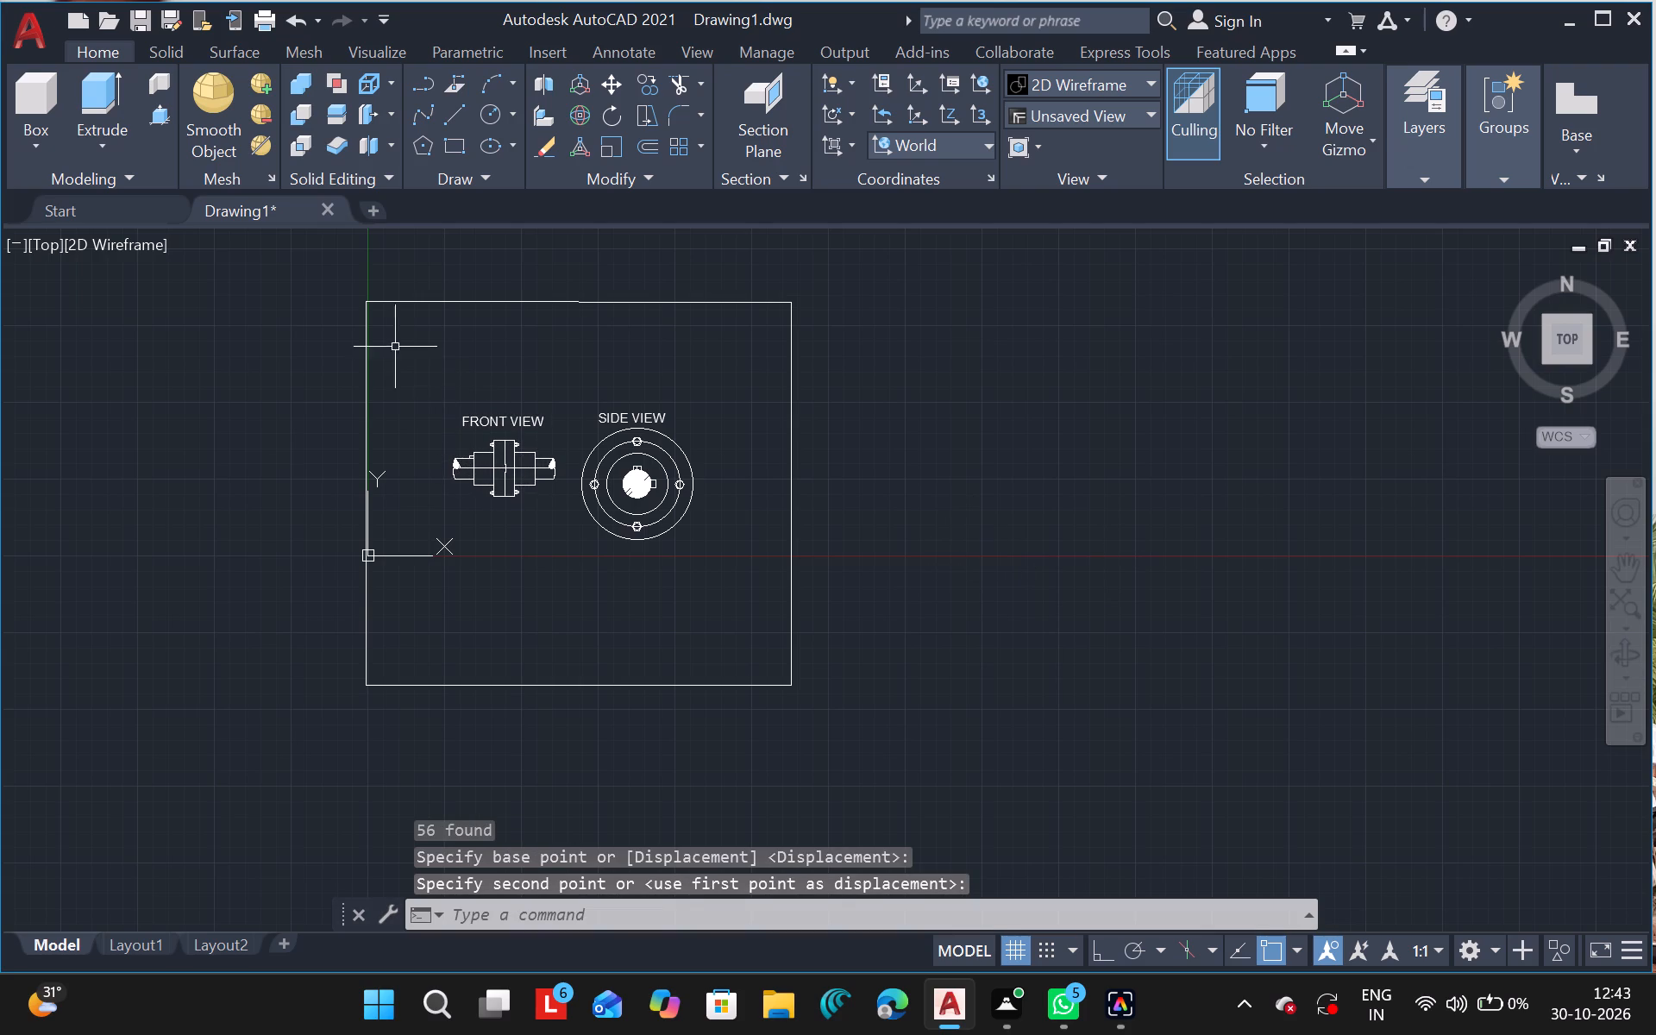
Move the front view and its label away from the side view toward the nearby border line and slightly up.
{"action": "left_click", "coordinate": [447, 390]}
{"action": "left_click_drag", "start_coordinate": [447, 390], "coordinate": [584, 467]}
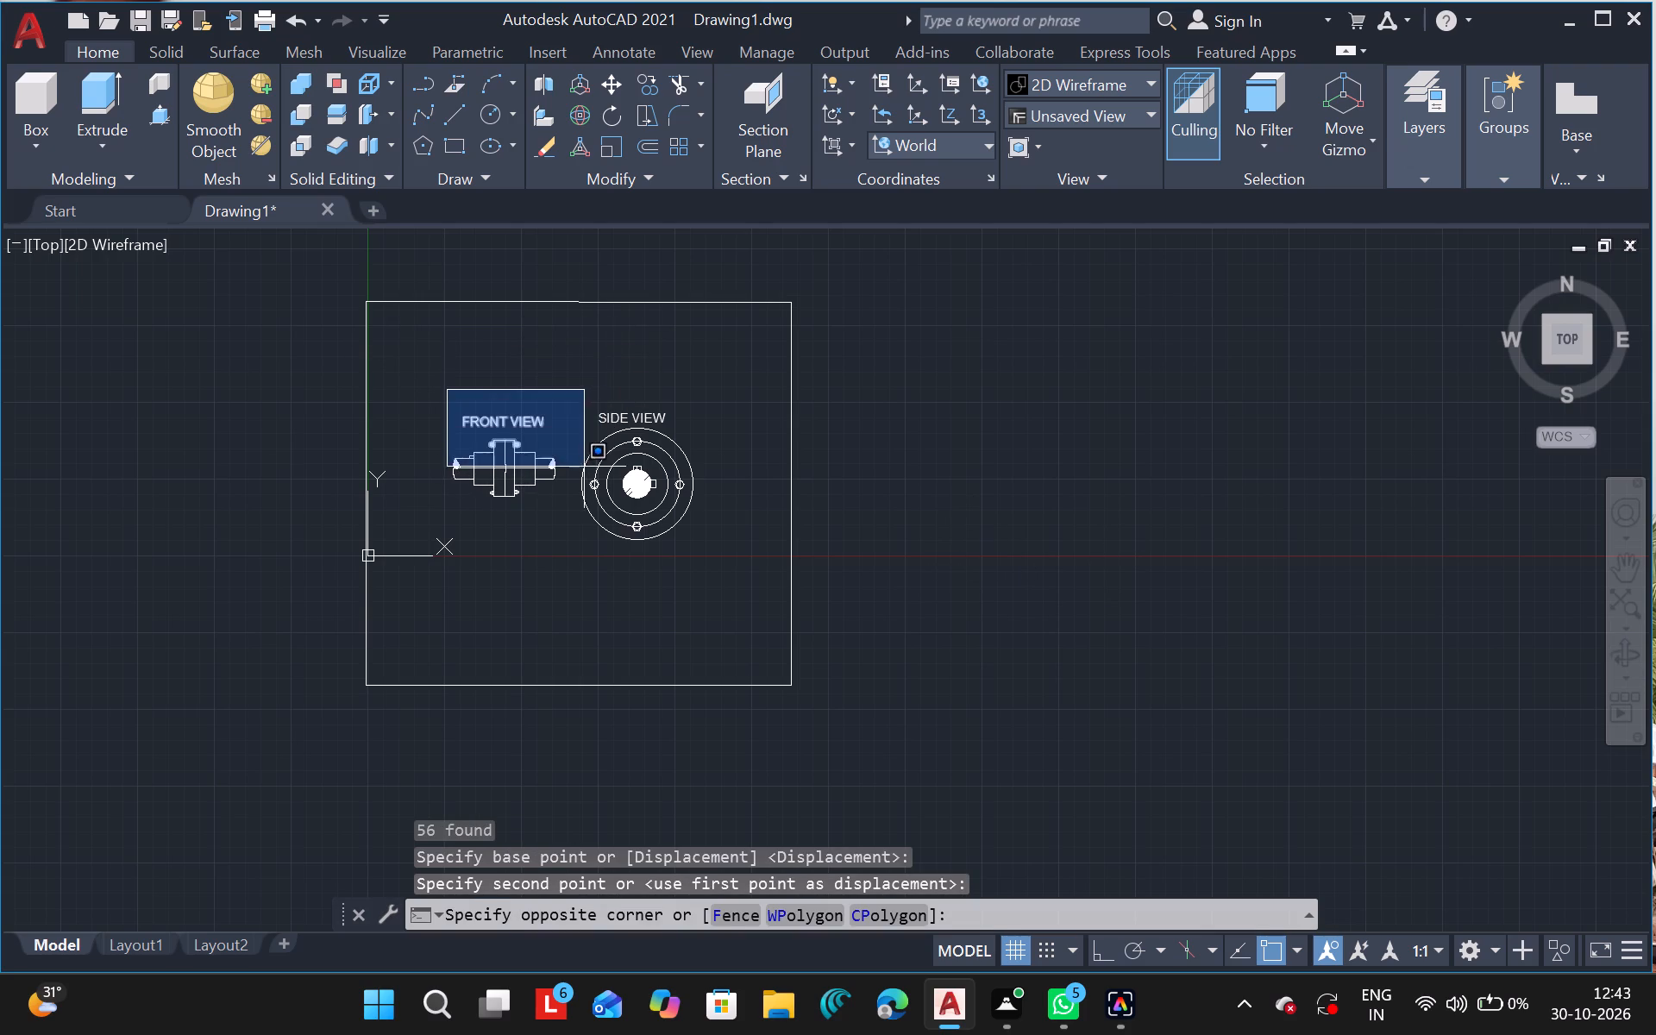
{"action": "left_click_drag", "start_coordinate": [584, 467], "coordinate": [559, 534]}
{"action": "left_click", "coordinate": [559, 534]}
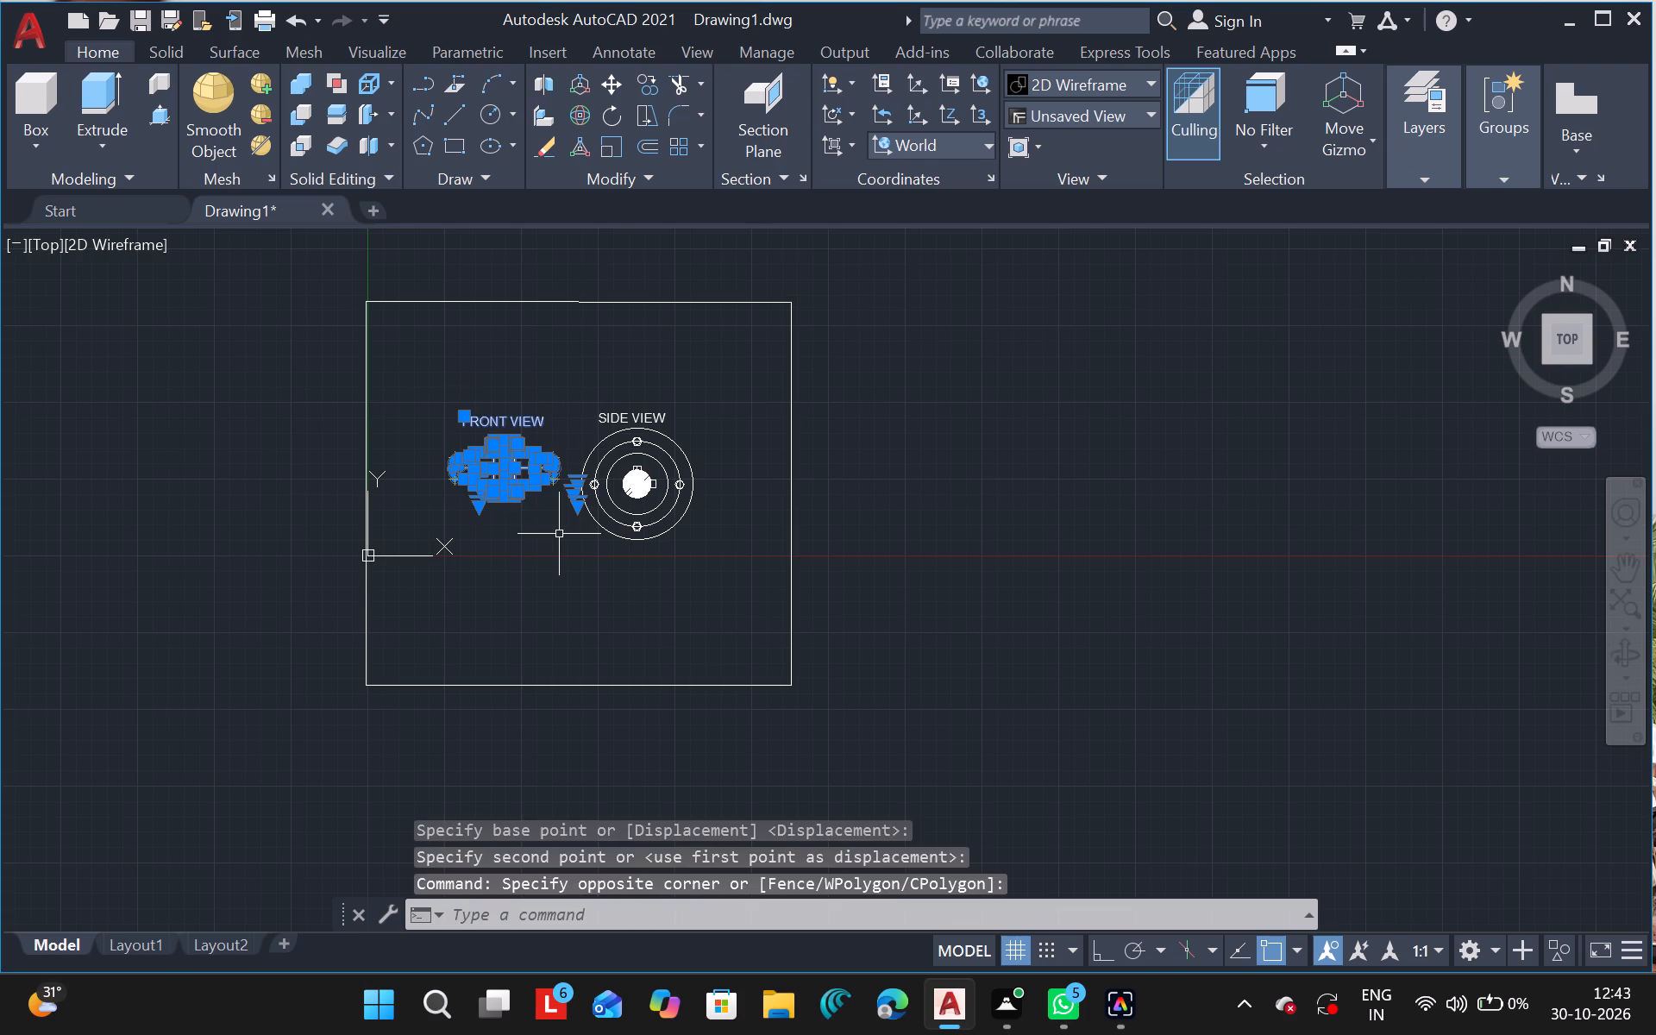
{"action": "type", "text": "MO"}
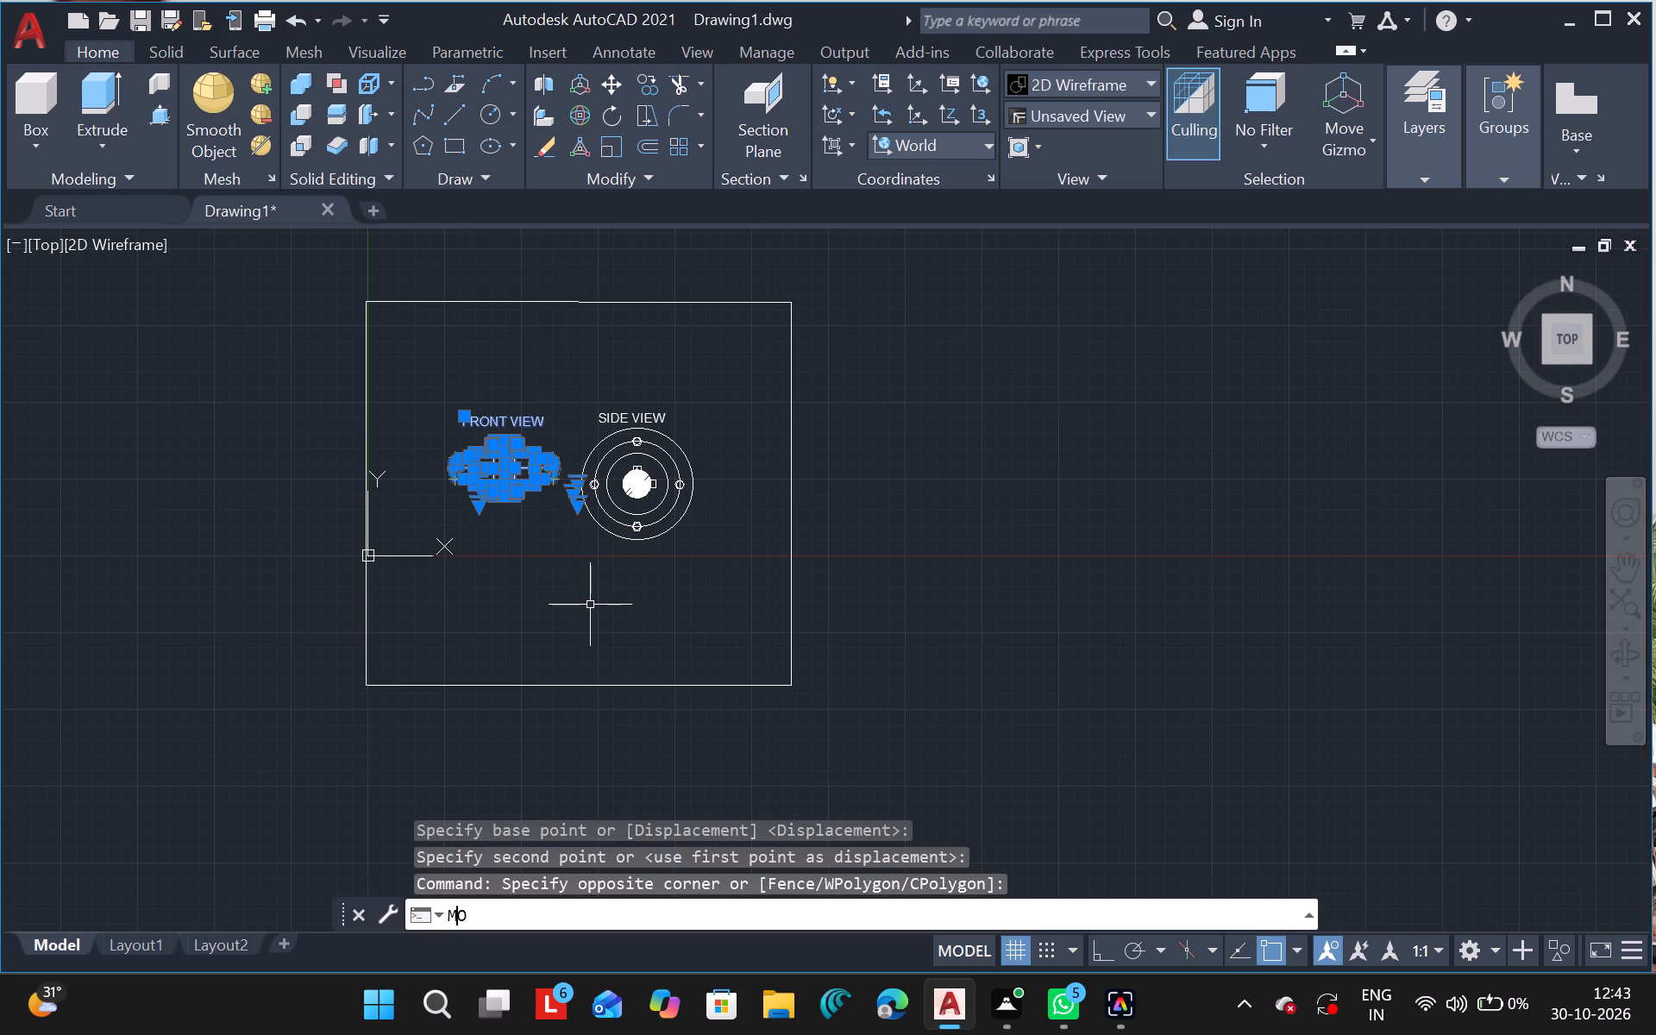
{"action": "left_click", "coordinate": [471, 705]}
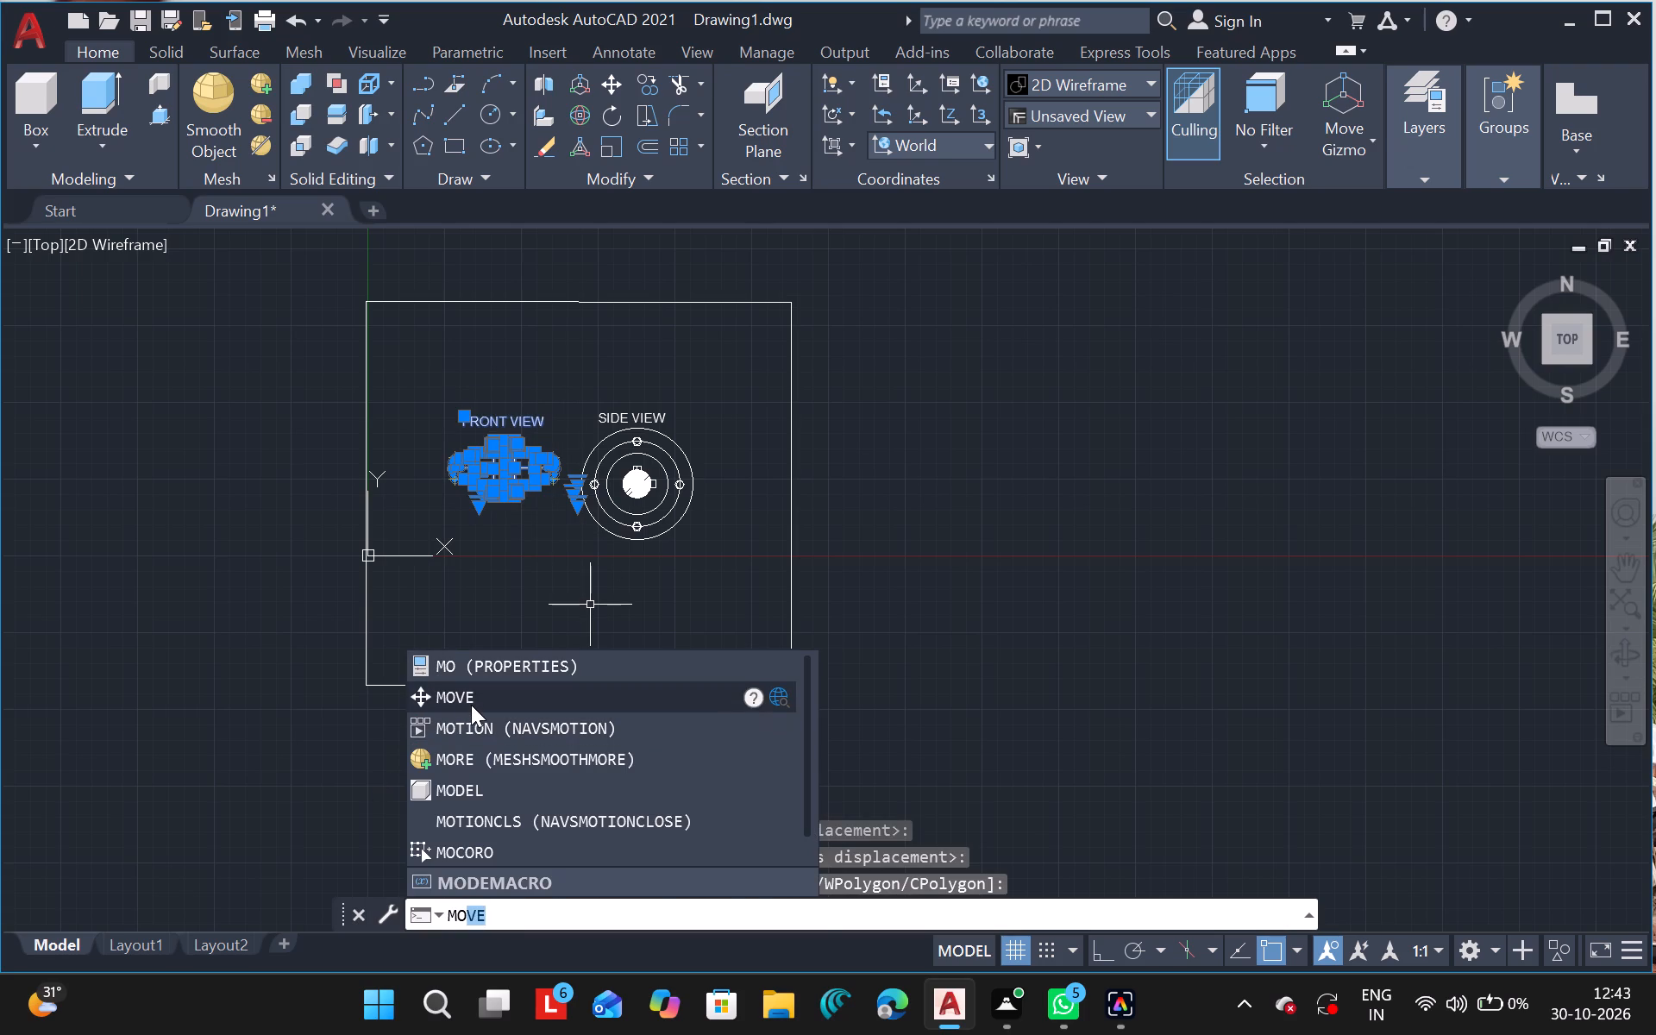
{"action": "left_click_drag", "start_coordinate": [1026, 590], "coordinate": [996, 585]}
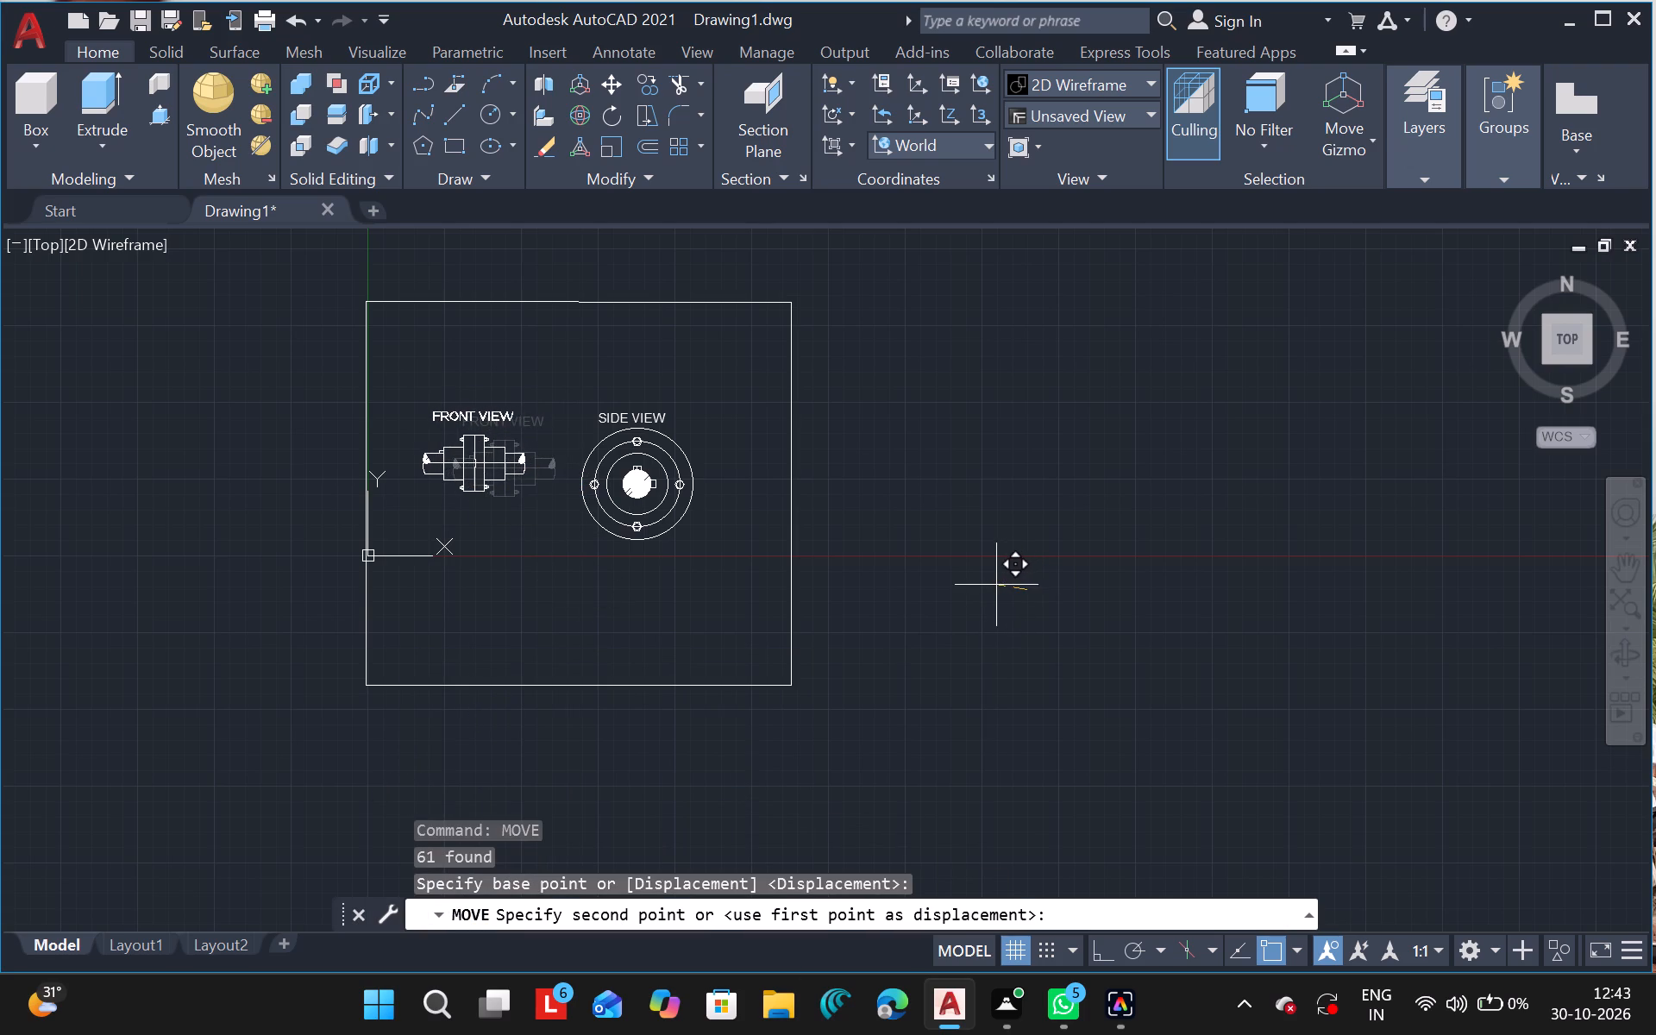
{"action": "left_click_drag", "start_coordinate": [996, 585], "coordinate": [993, 585]}
{"action": "left_click", "coordinate": [993, 585]}
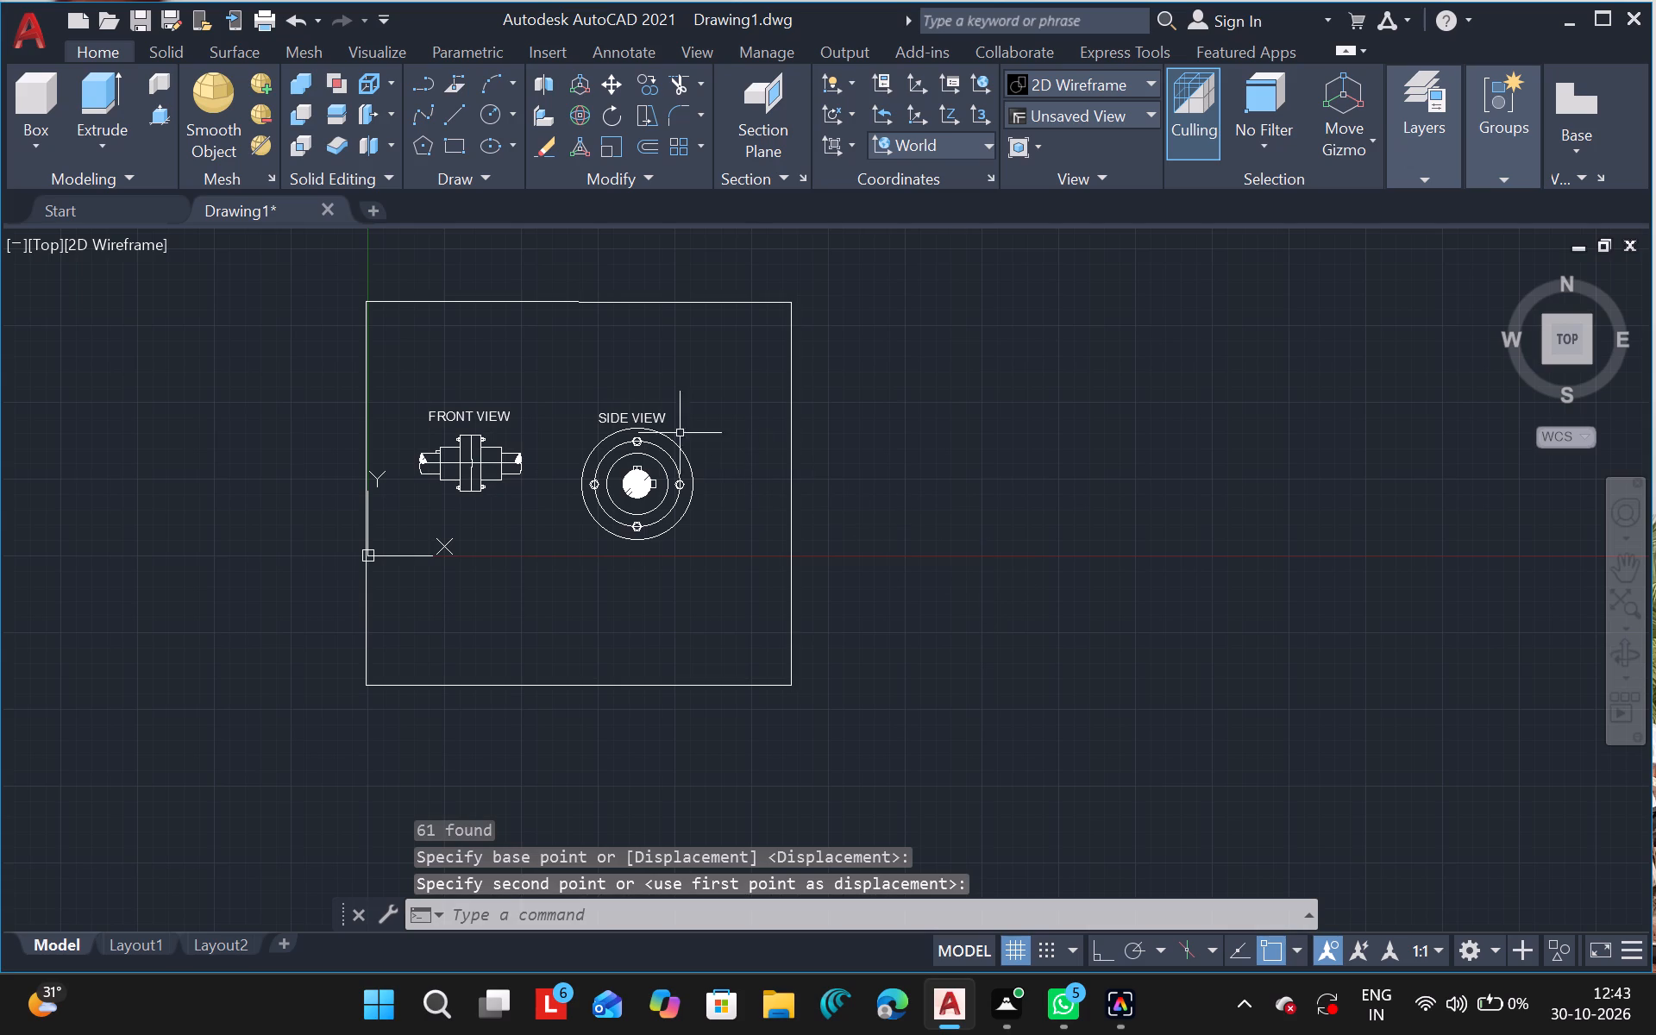
Move the side view and its label away from the front view and slightly up, roughly level with the front view.
{"action": "left_click_drag", "start_coordinate": [583, 392], "coordinate": [560, 486]}
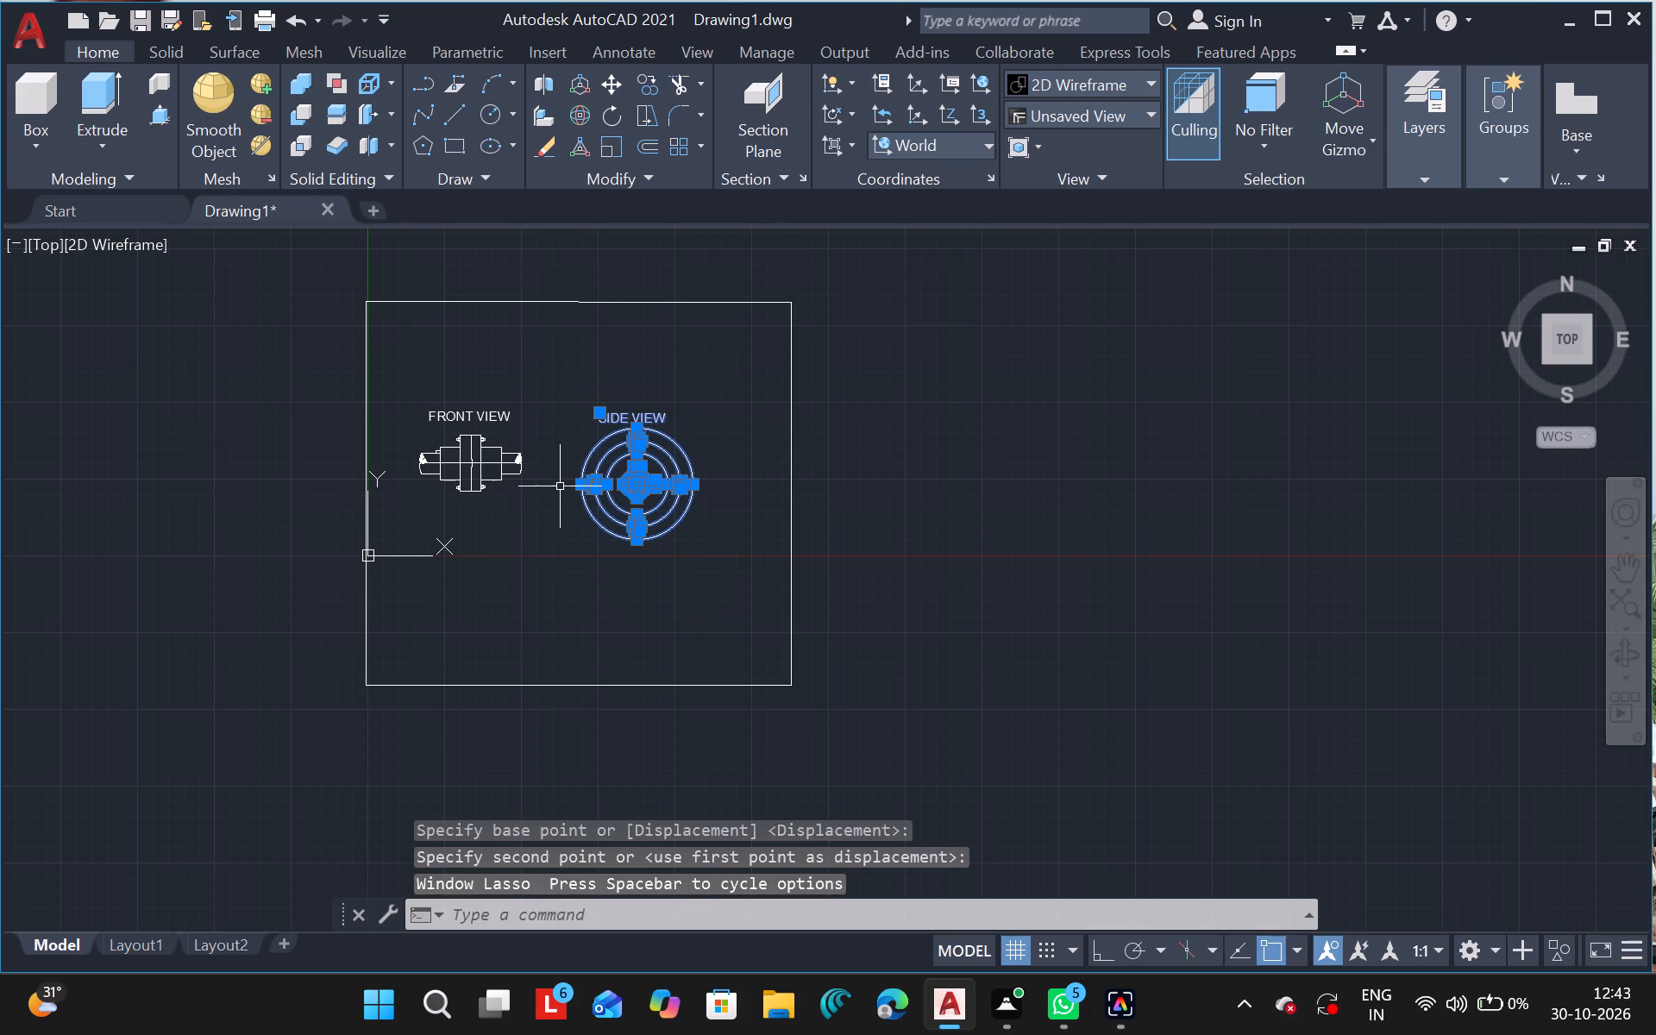
{"action": "type", "text": "MO"}
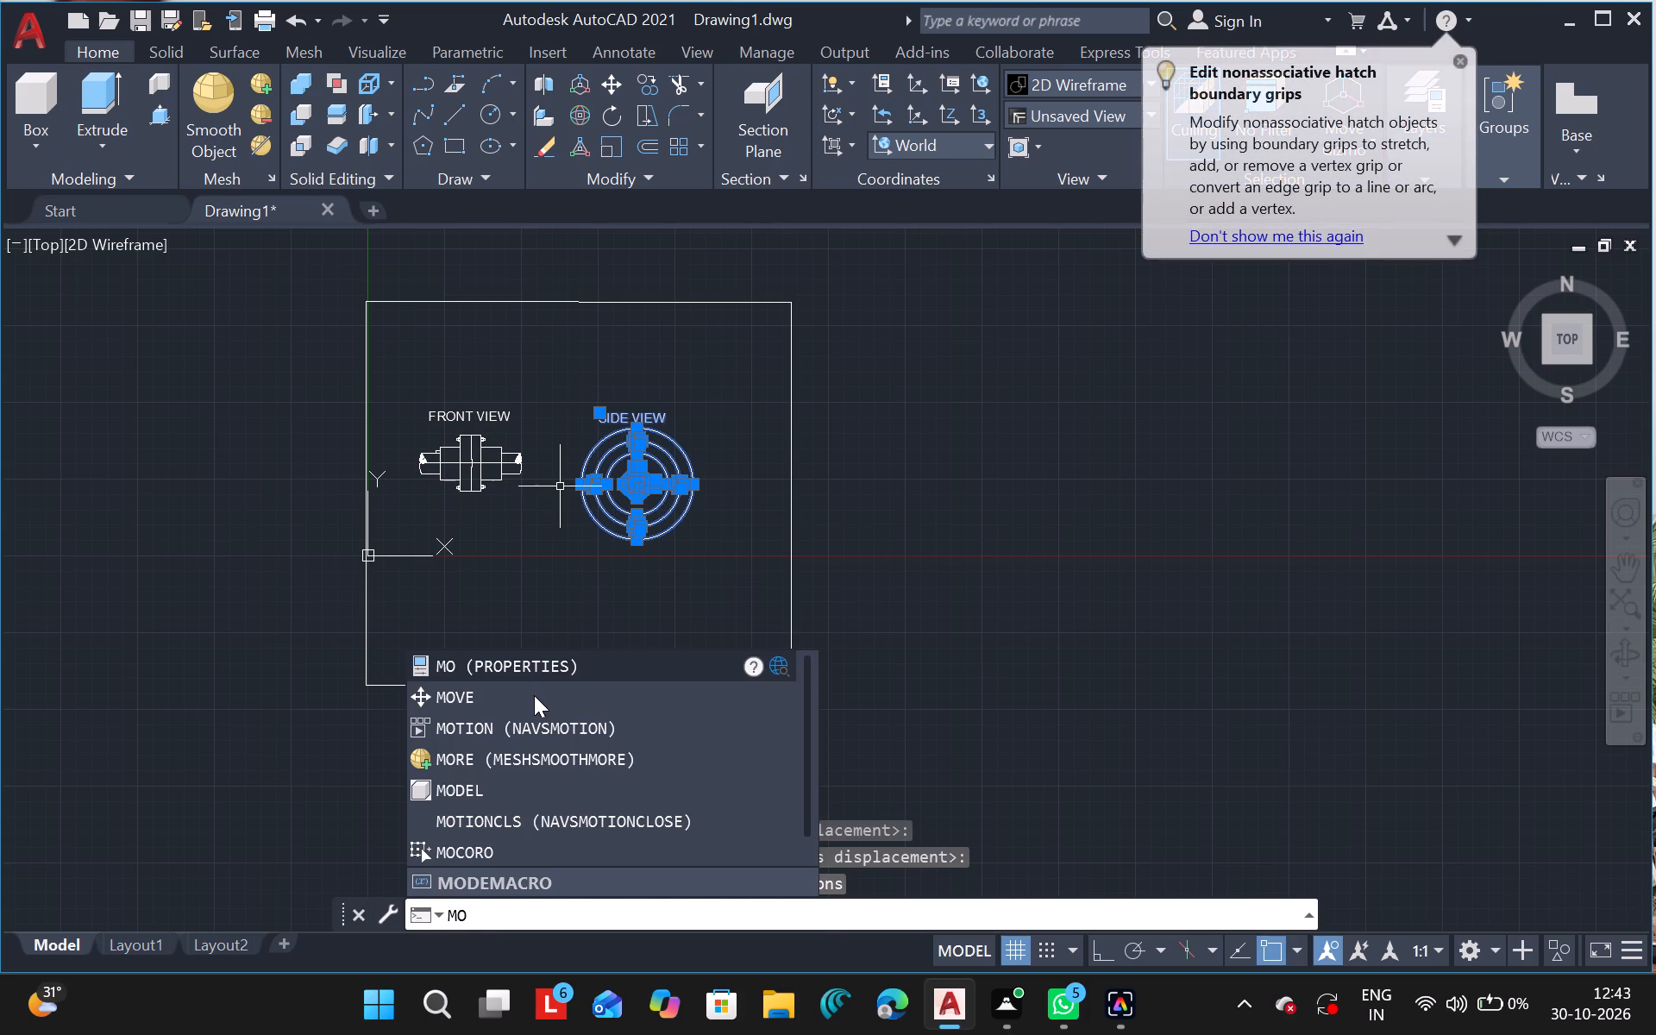
{"action": "left_click", "coordinate": [534, 695]}
{"action": "left_click_drag", "start_coordinate": [570, 643], "coordinate": [618, 606]}
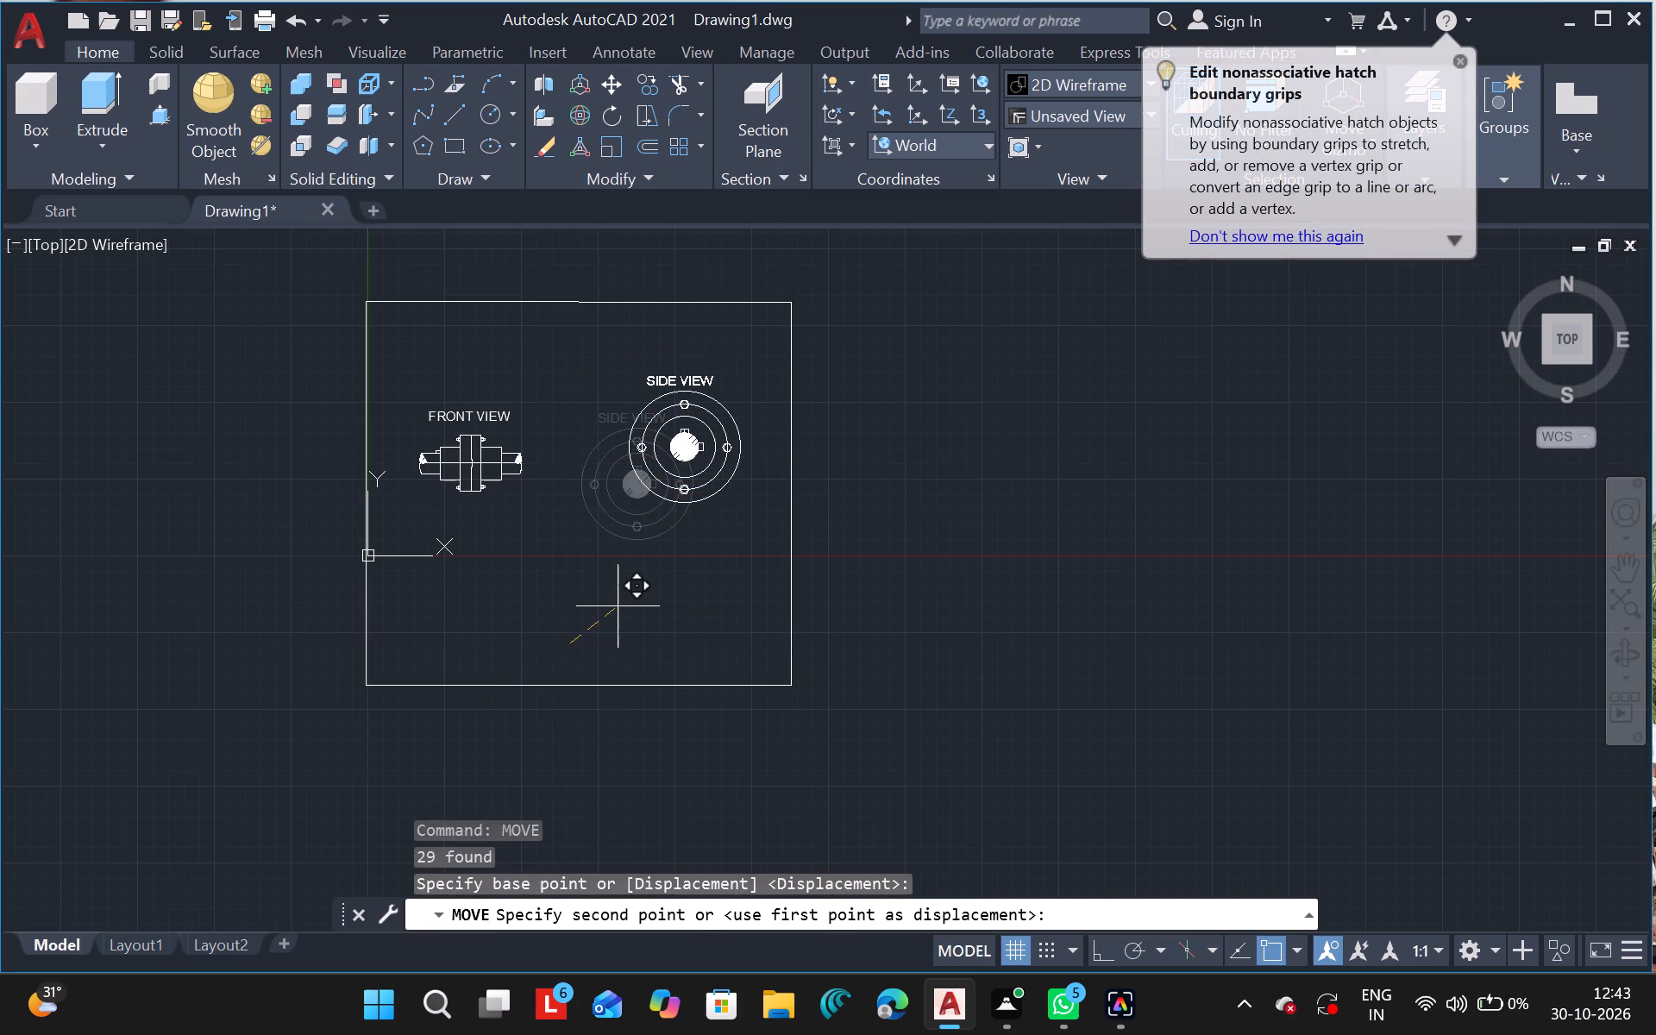
{"action": "left_click_drag", "start_coordinate": [618, 606], "coordinate": [605, 629]}
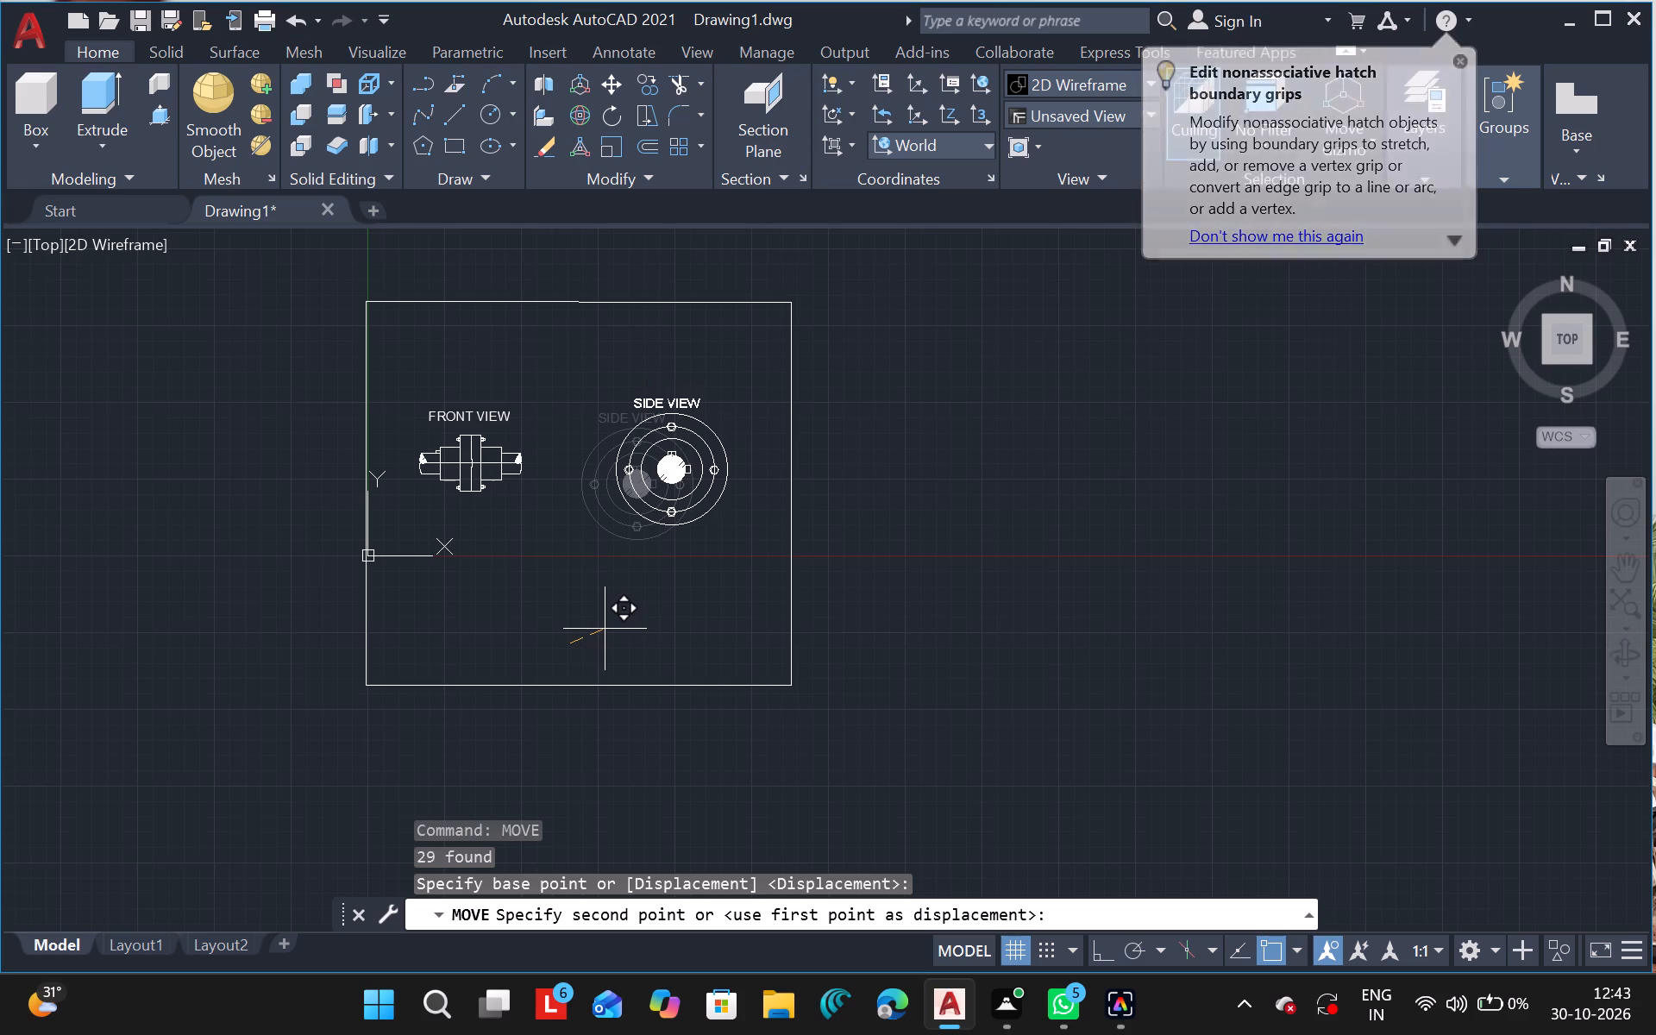
{"action": "left_click_drag", "start_coordinate": [605, 629], "coordinate": [599, 629]}
{"action": "left_click", "coordinate": [599, 629]}
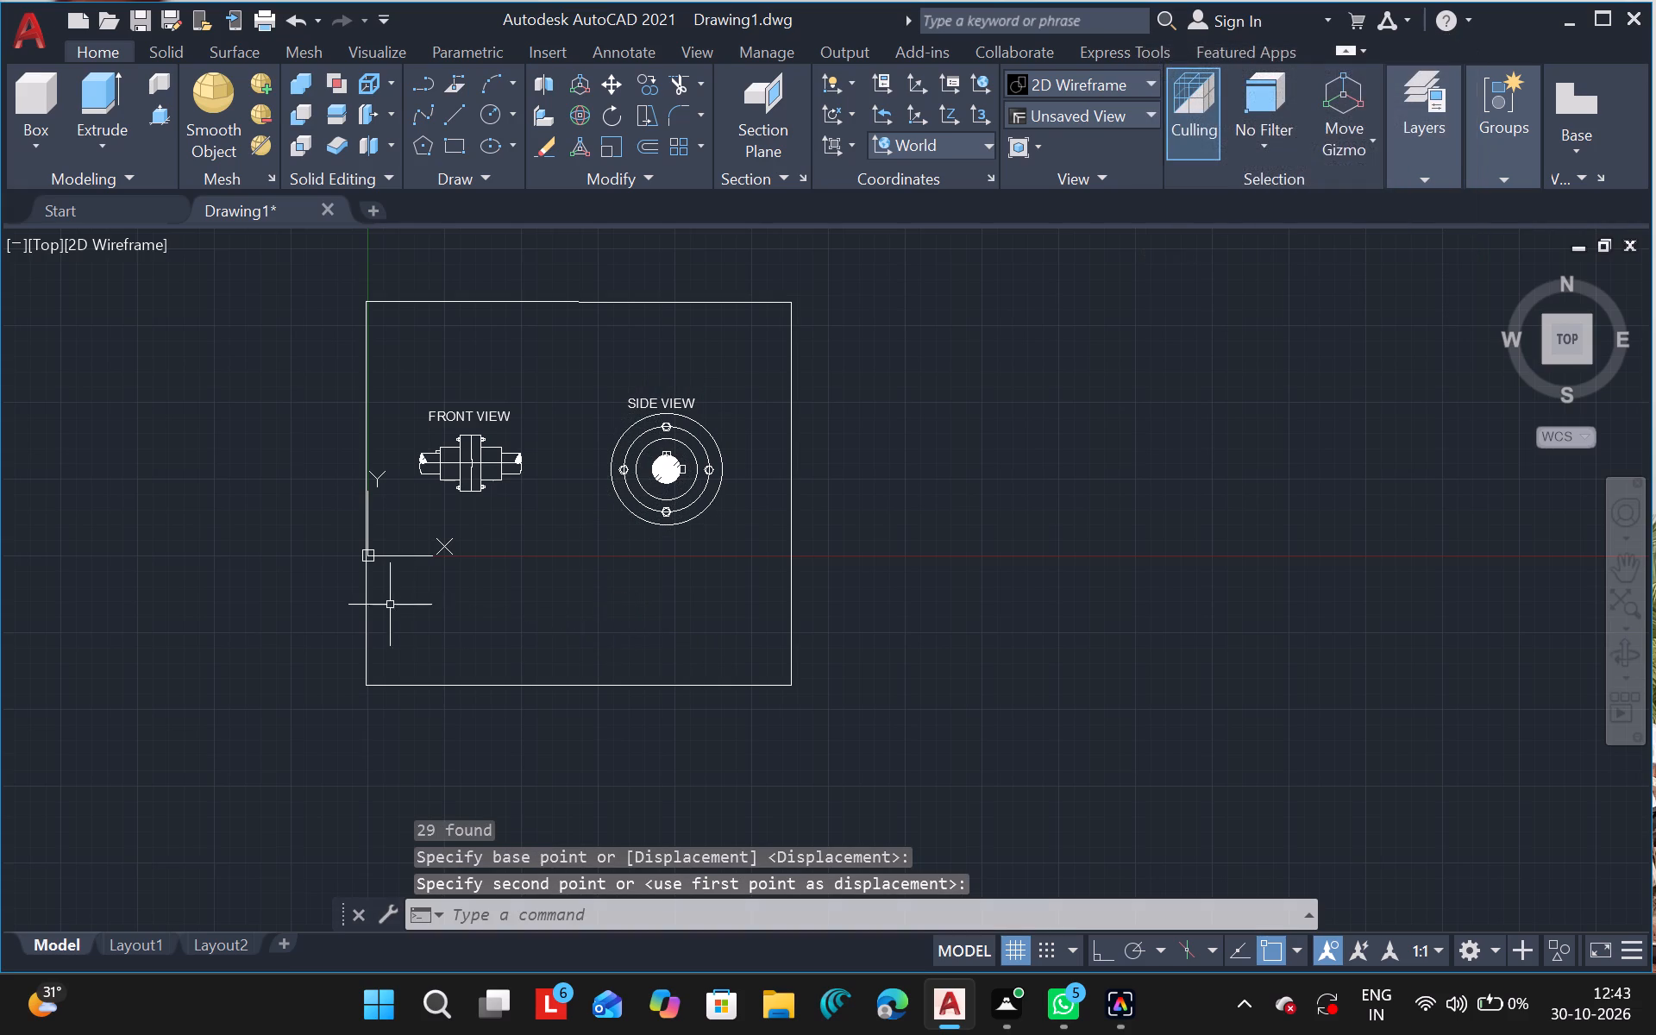
Draw a horizontal line below both views, starting inside the border and running past the border line beside the side view.
{"action": "left_click", "coordinate": [455, 117]}
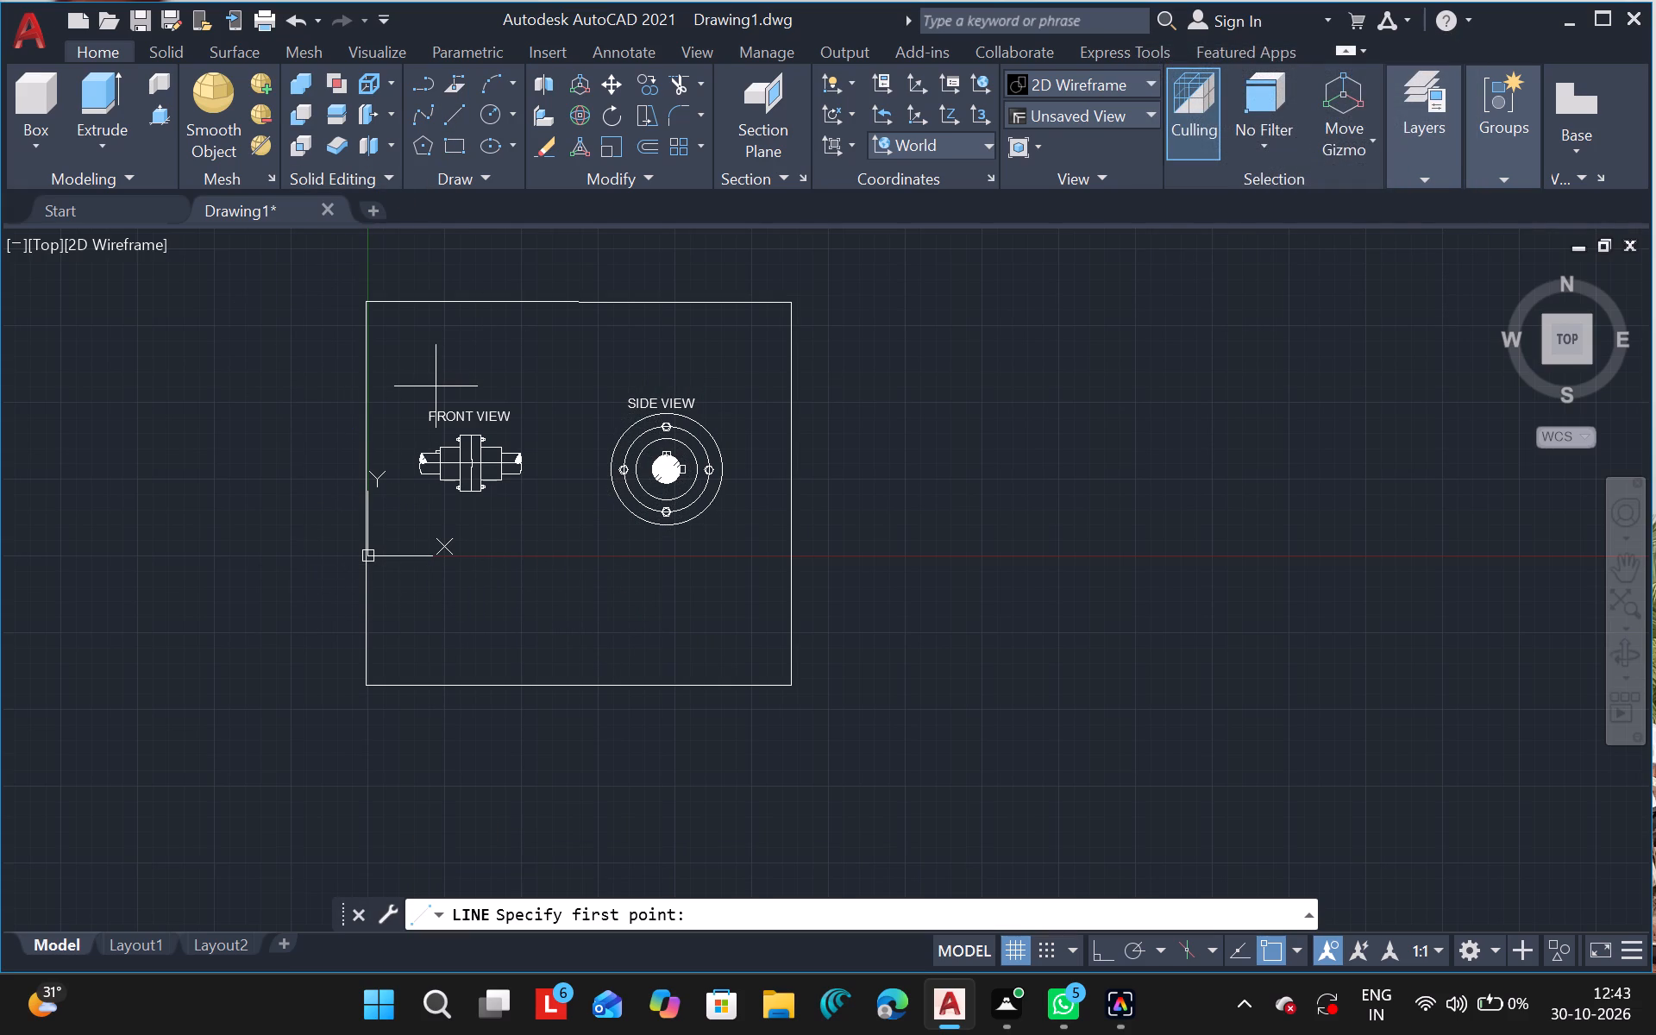
{"action": "left_click", "coordinate": [457, 117]}
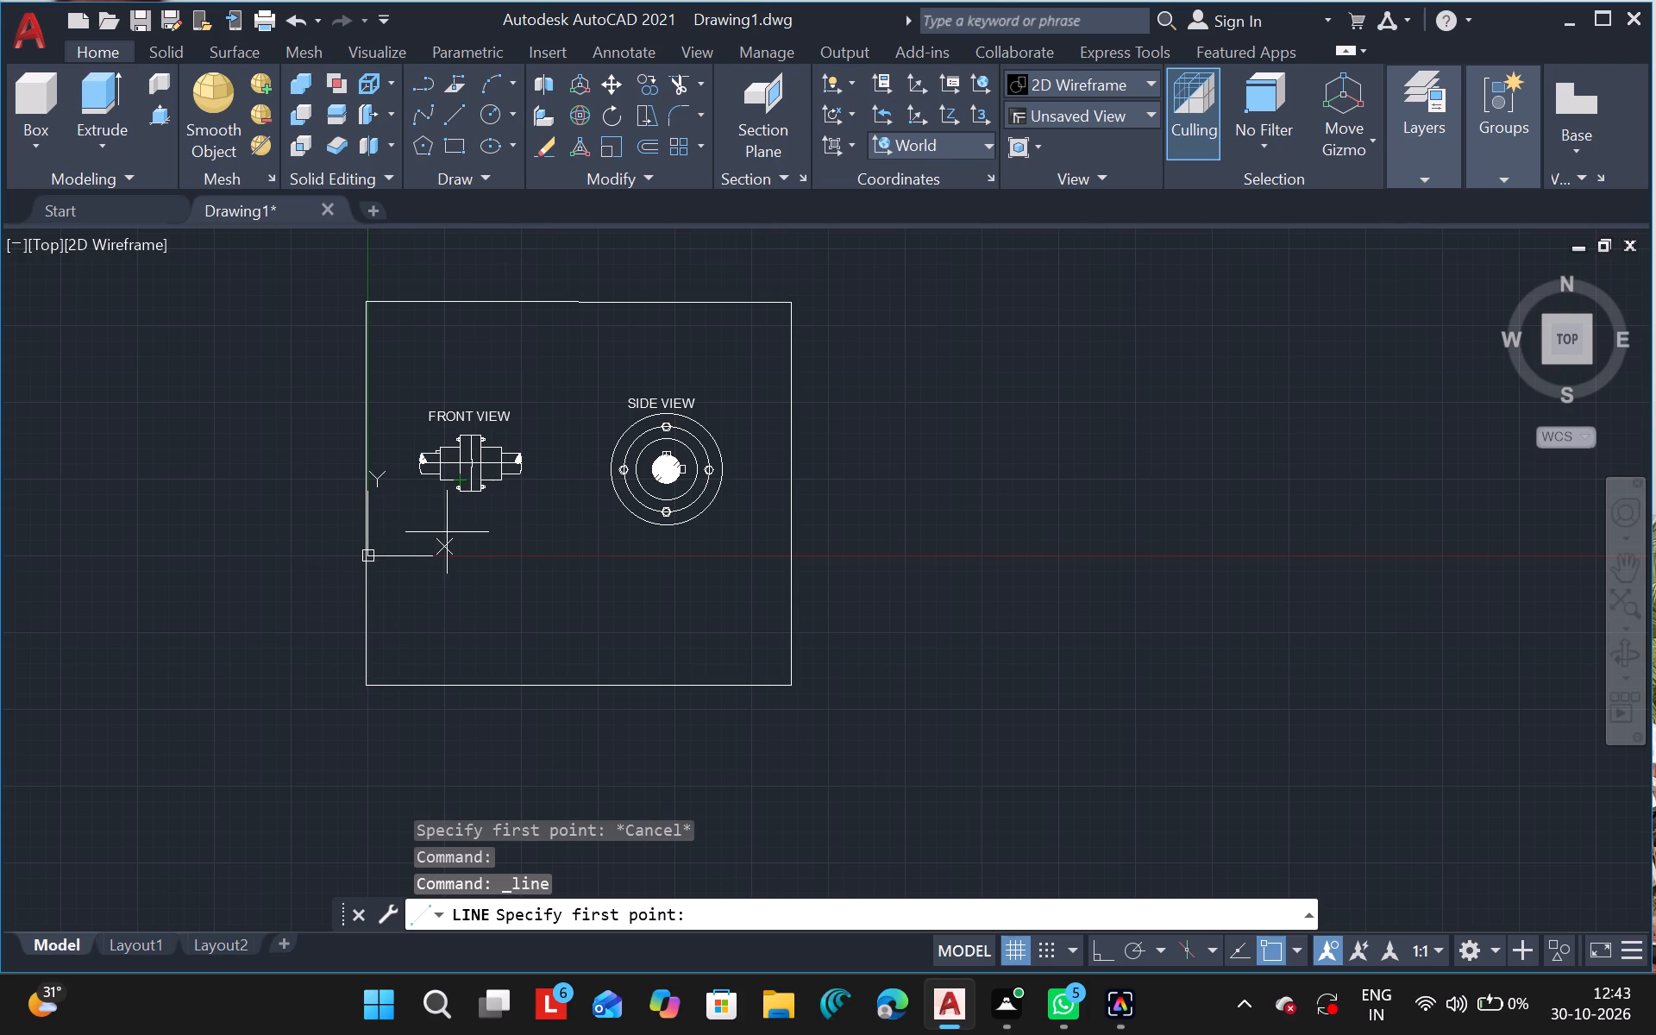
{"action": "left_click_drag", "start_coordinate": [438, 557], "coordinate": [867, 545]}
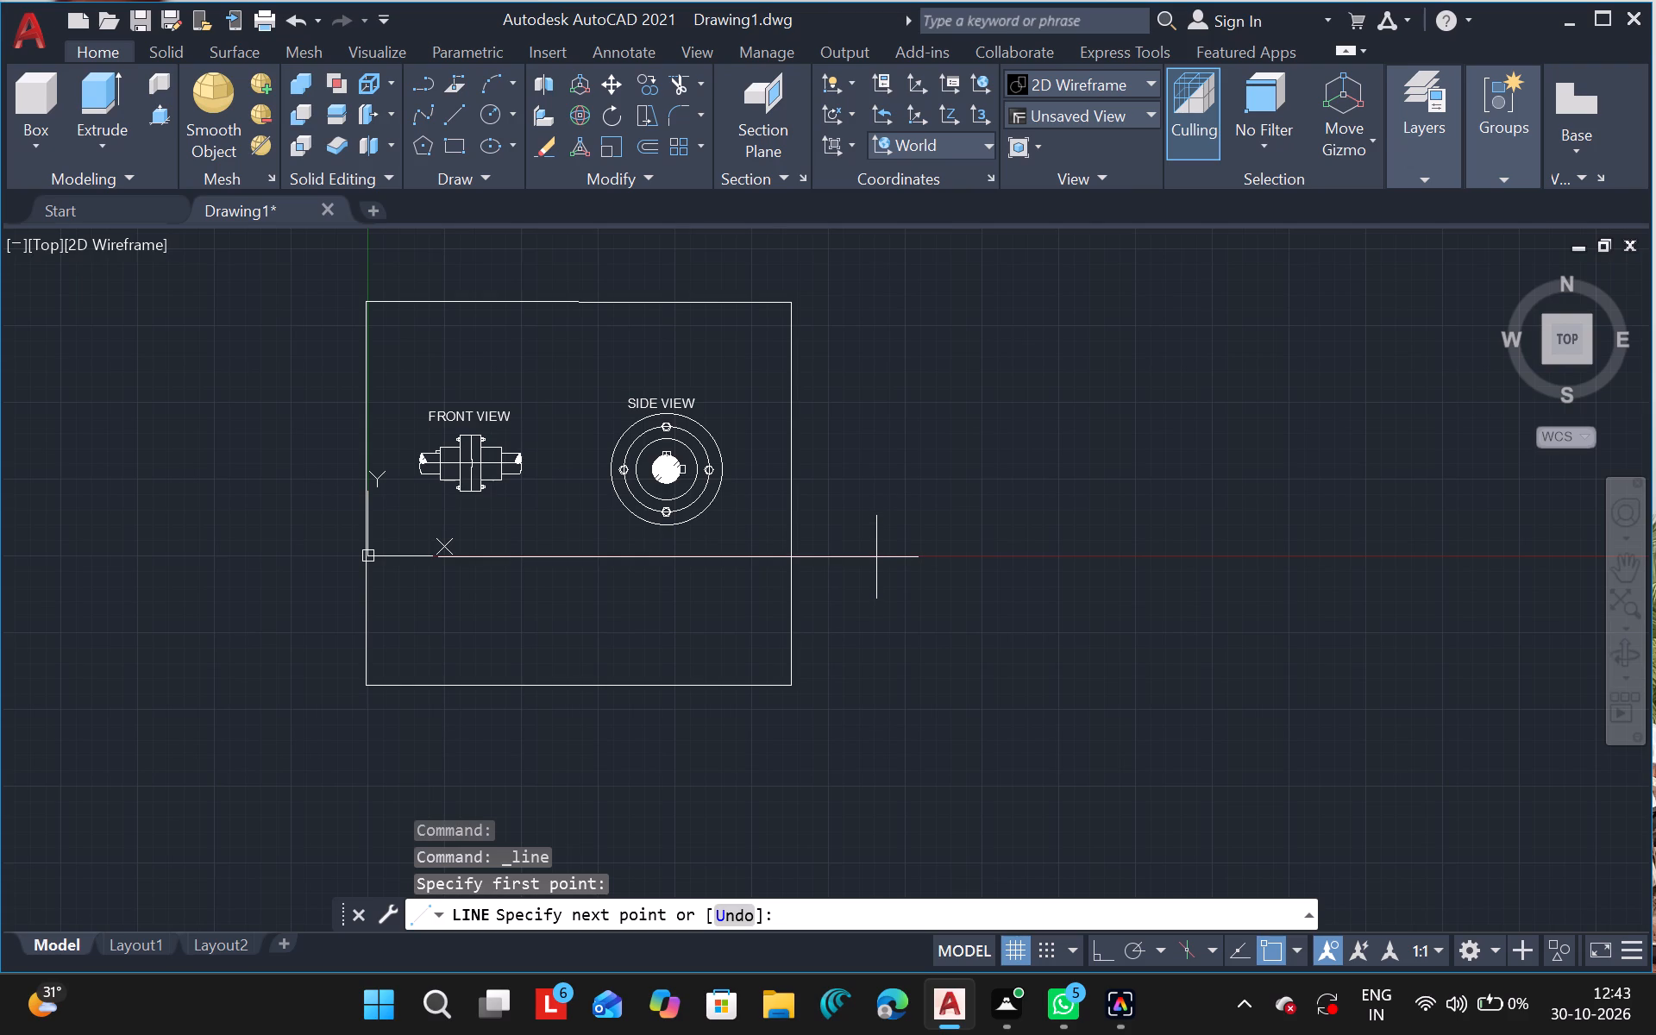
{"action": "left_click", "coordinate": [876, 557]}
{"action": "key", "text": "Escape"}
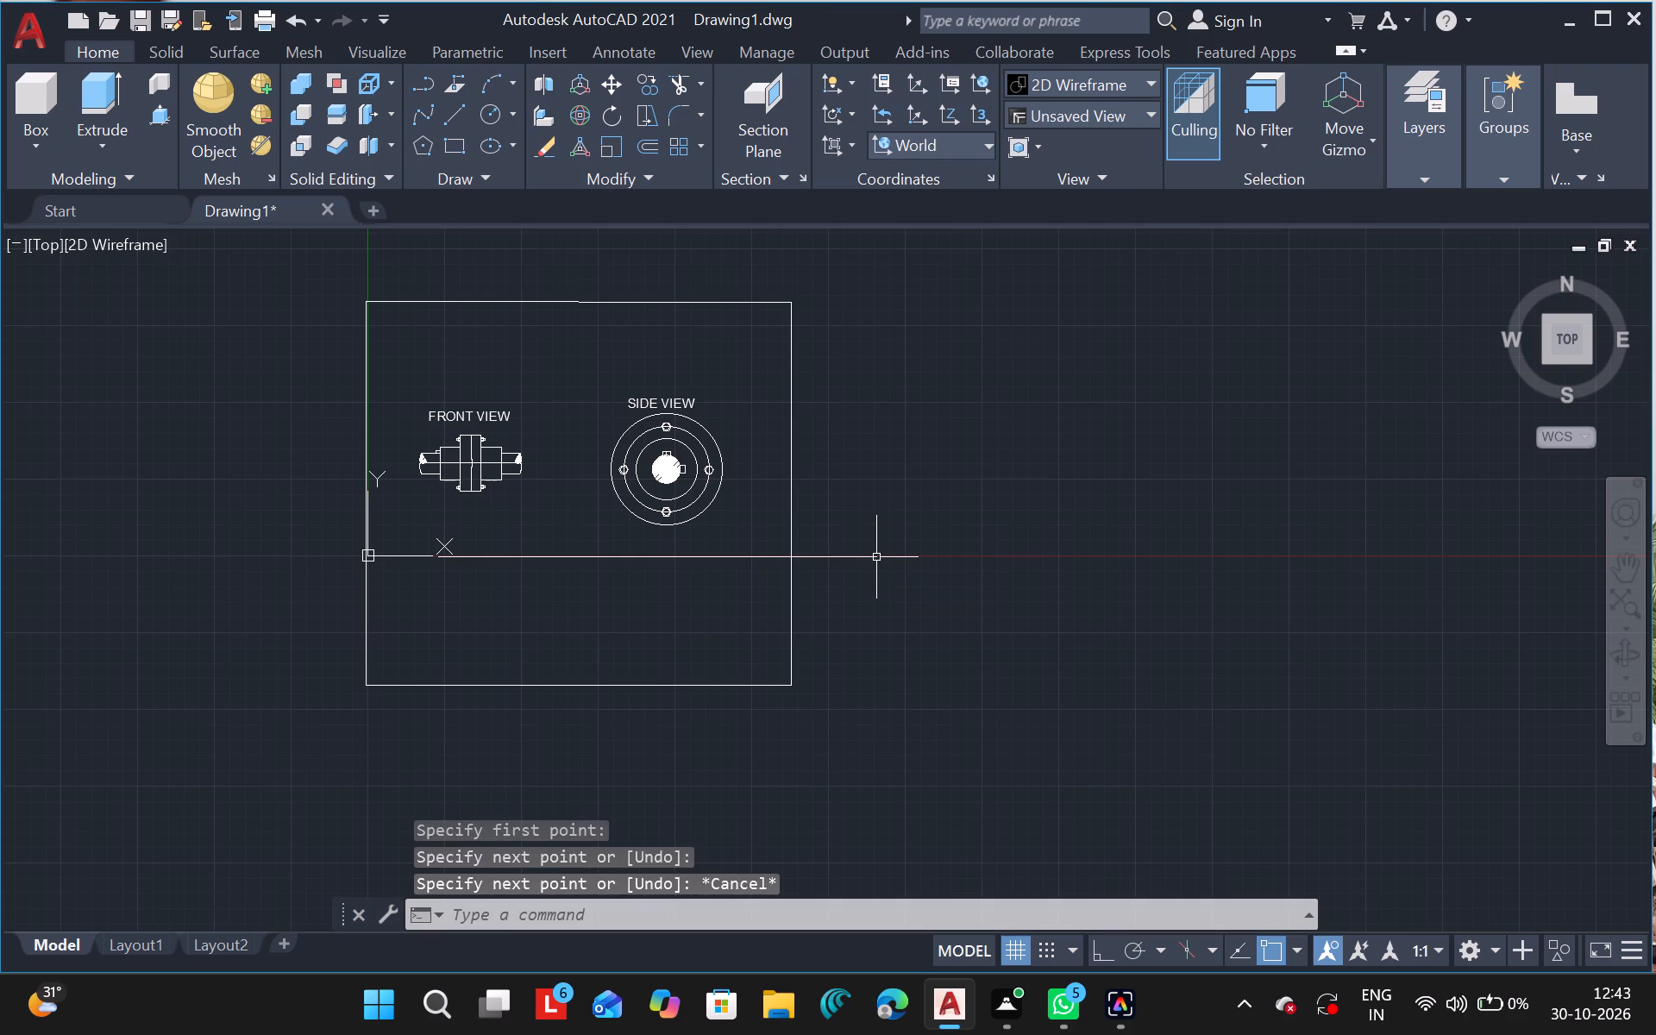
Extend the horizontal line's inner end to the vertical border line beside the front view.
{"action": "type", "text": "EX"}
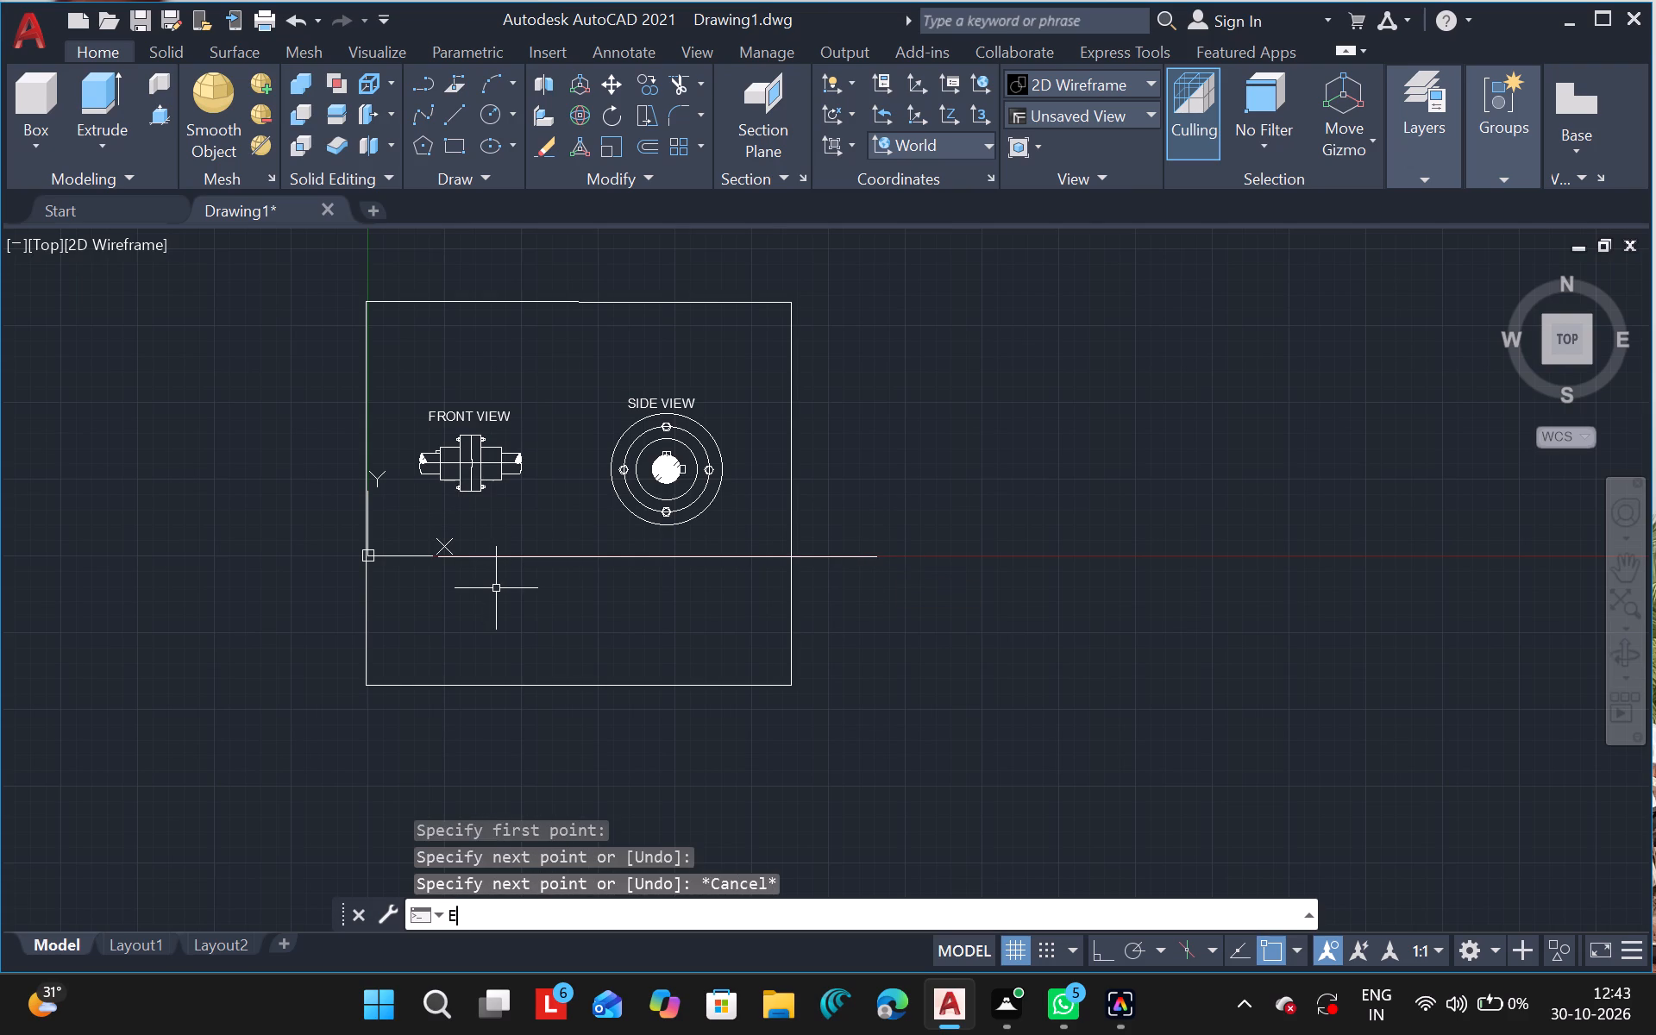
{"action": "left_click", "coordinate": [476, 642]}
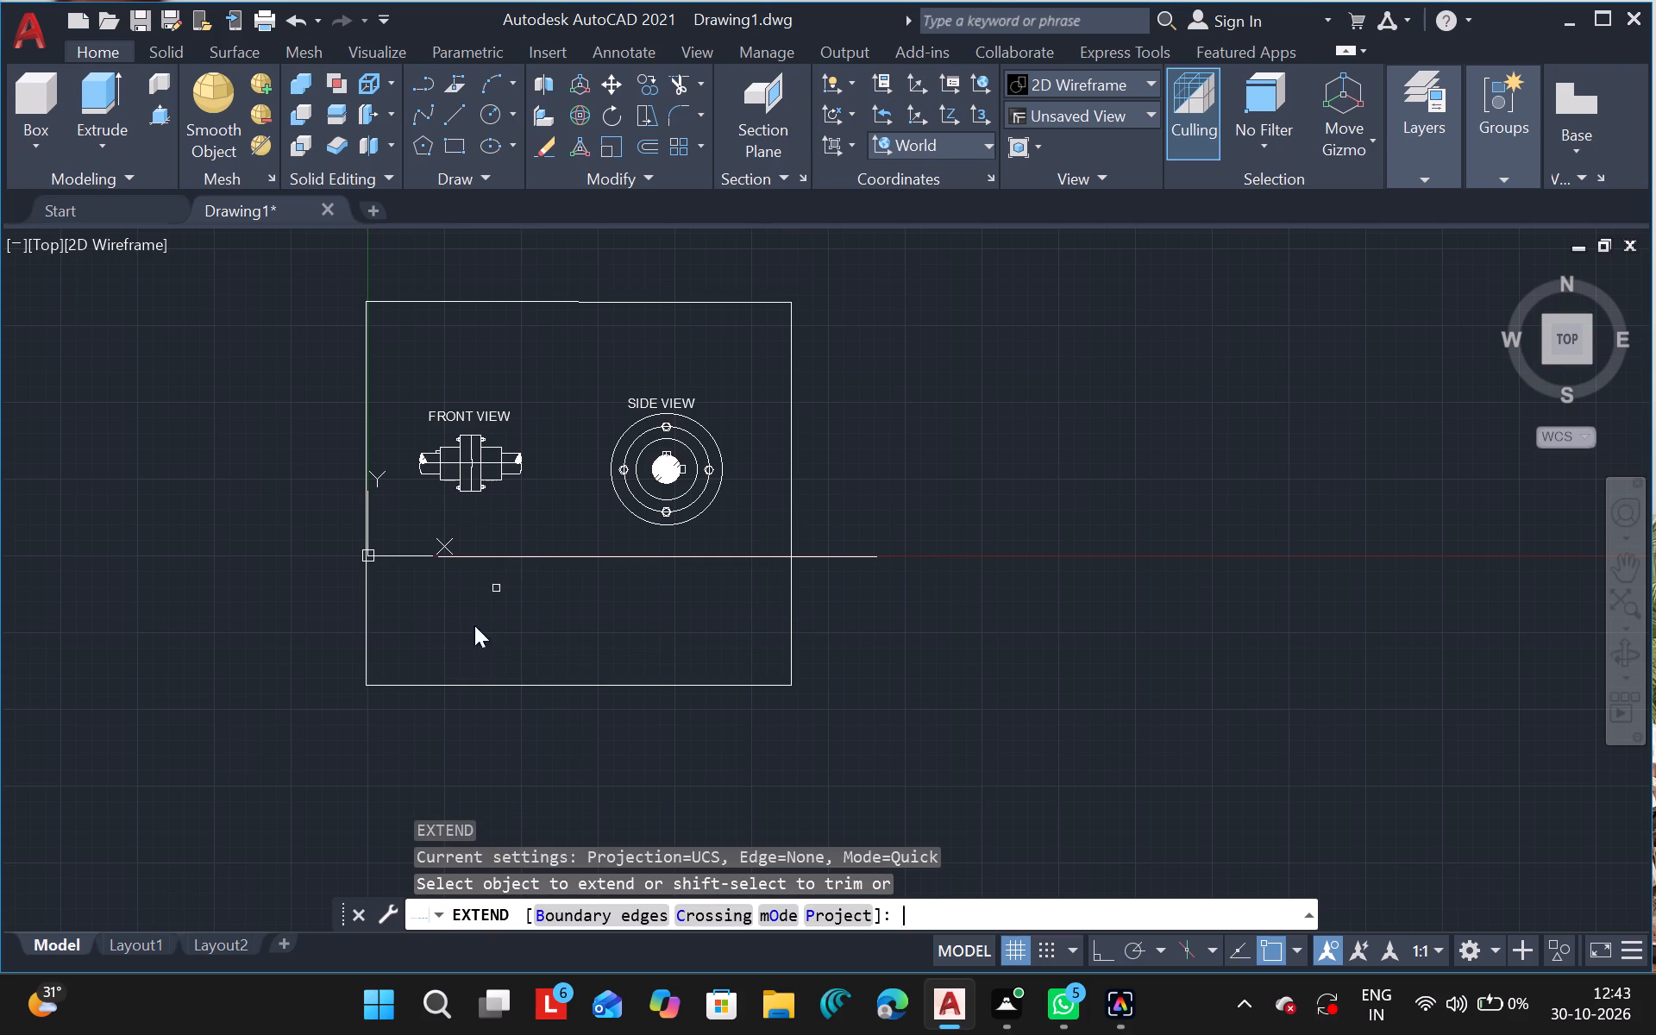
{"action": "left_click", "coordinate": [455, 556]}
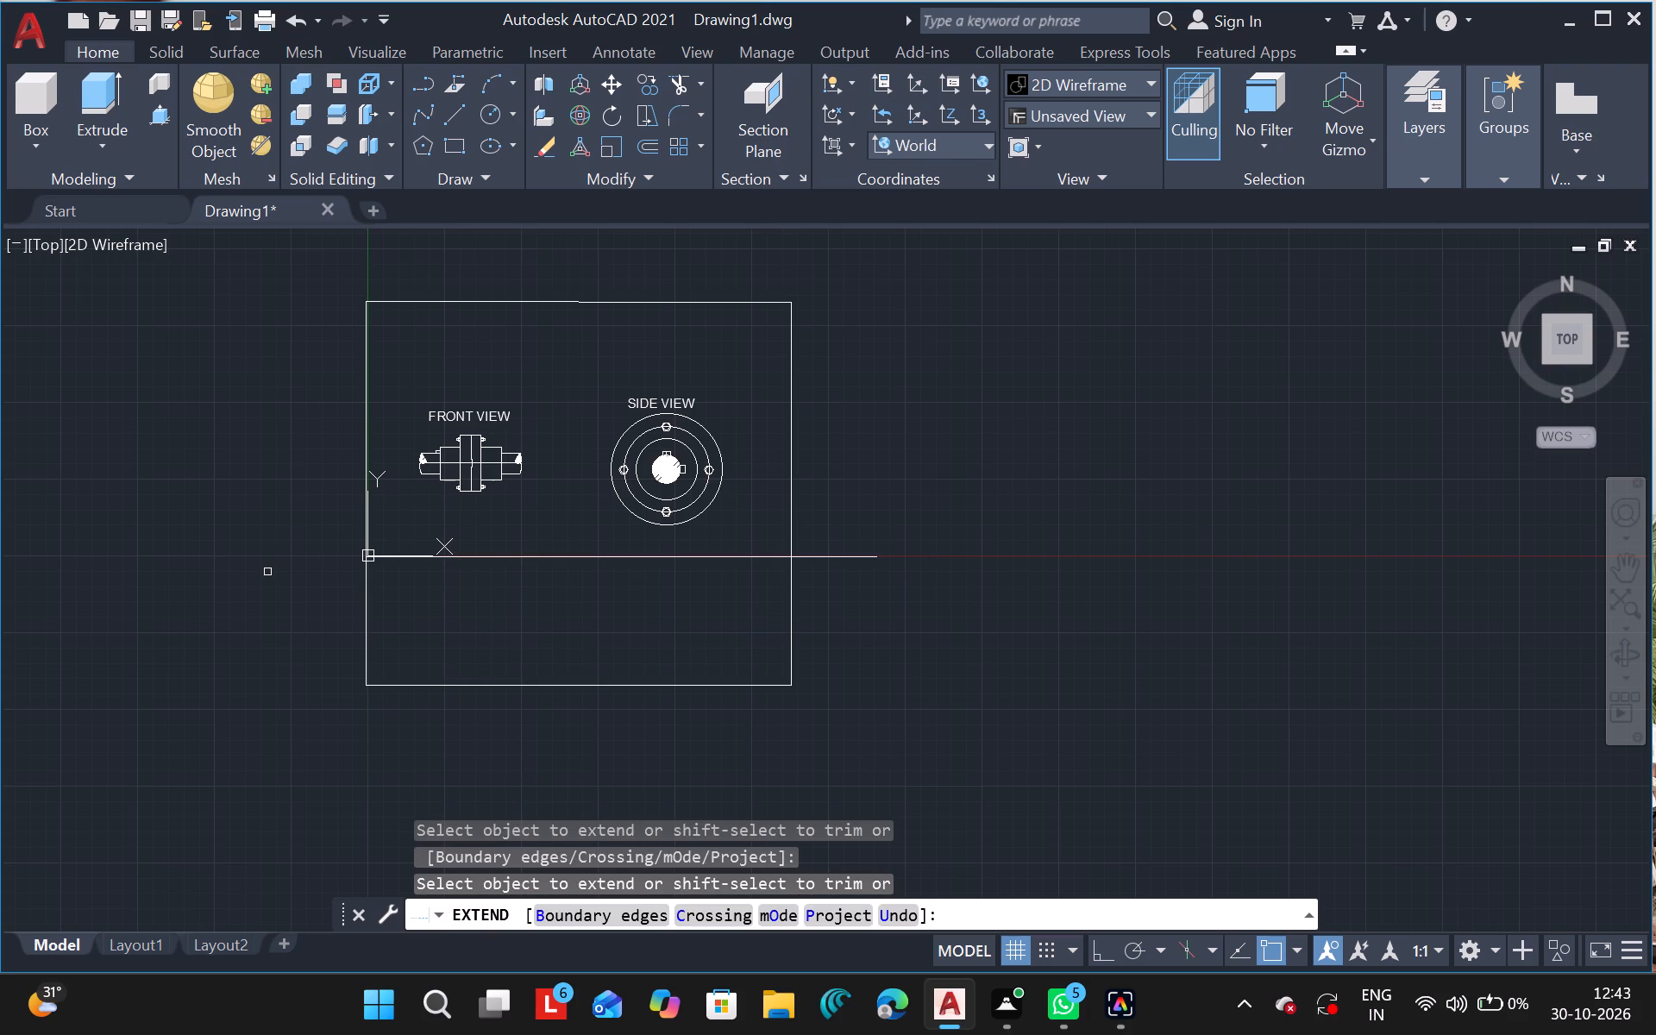
{"action": "key", "text": "Escape"}
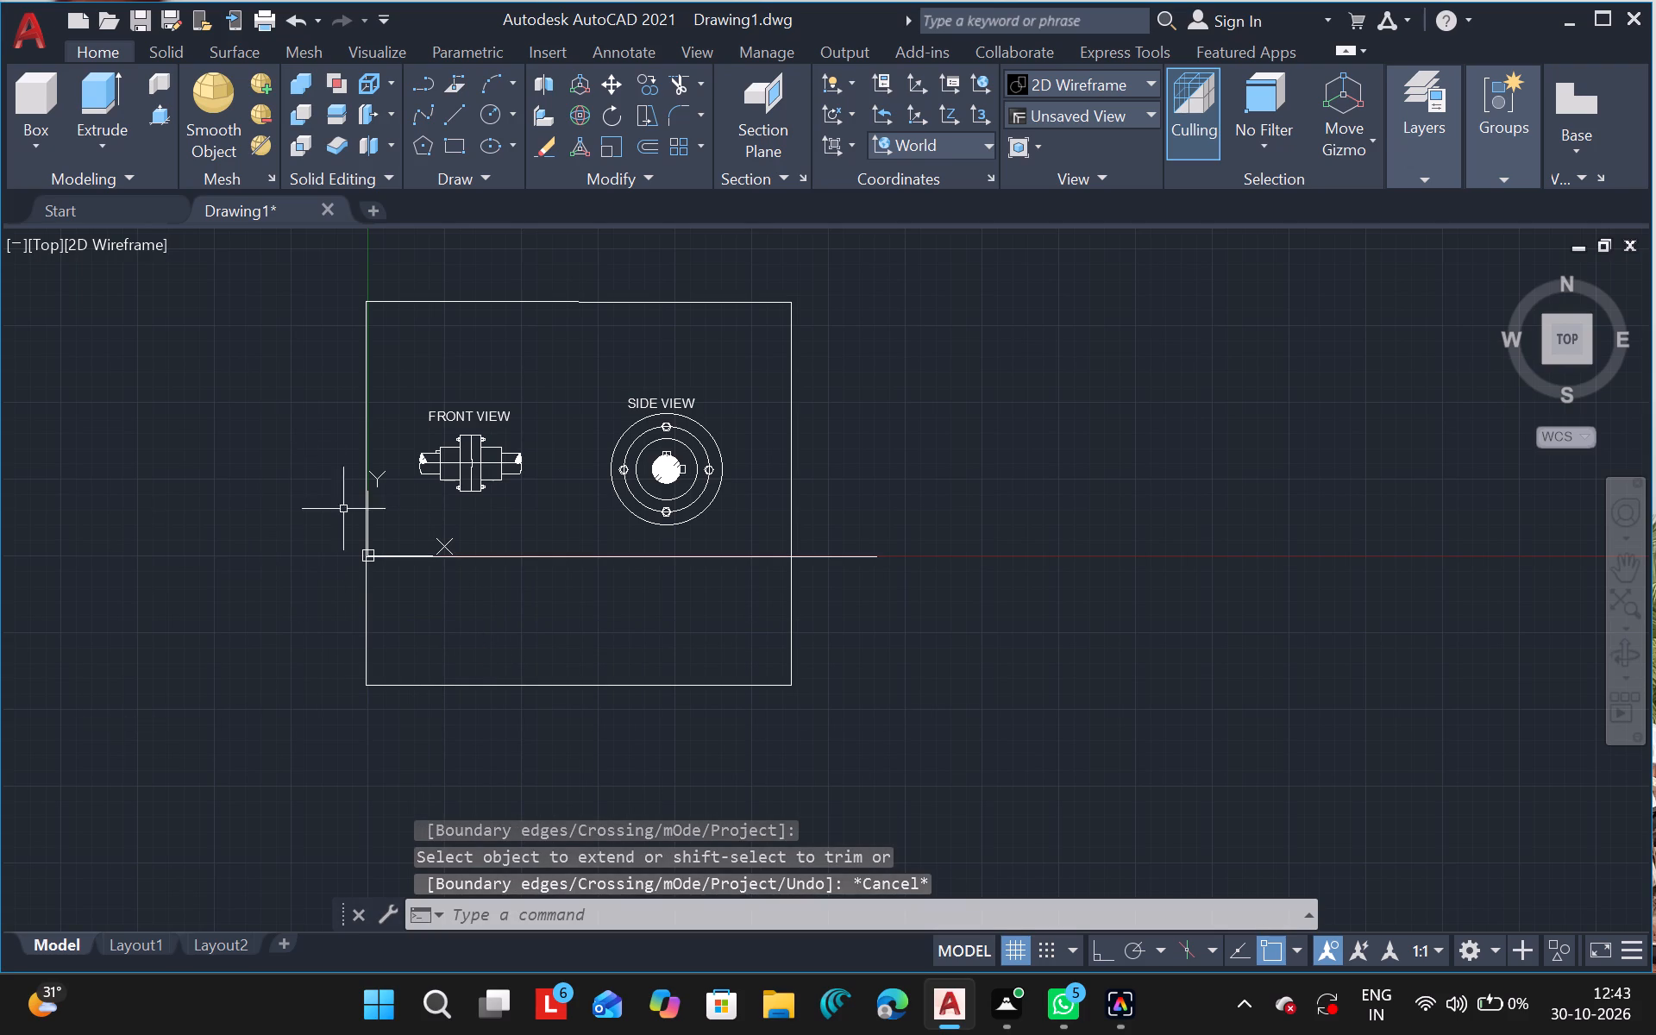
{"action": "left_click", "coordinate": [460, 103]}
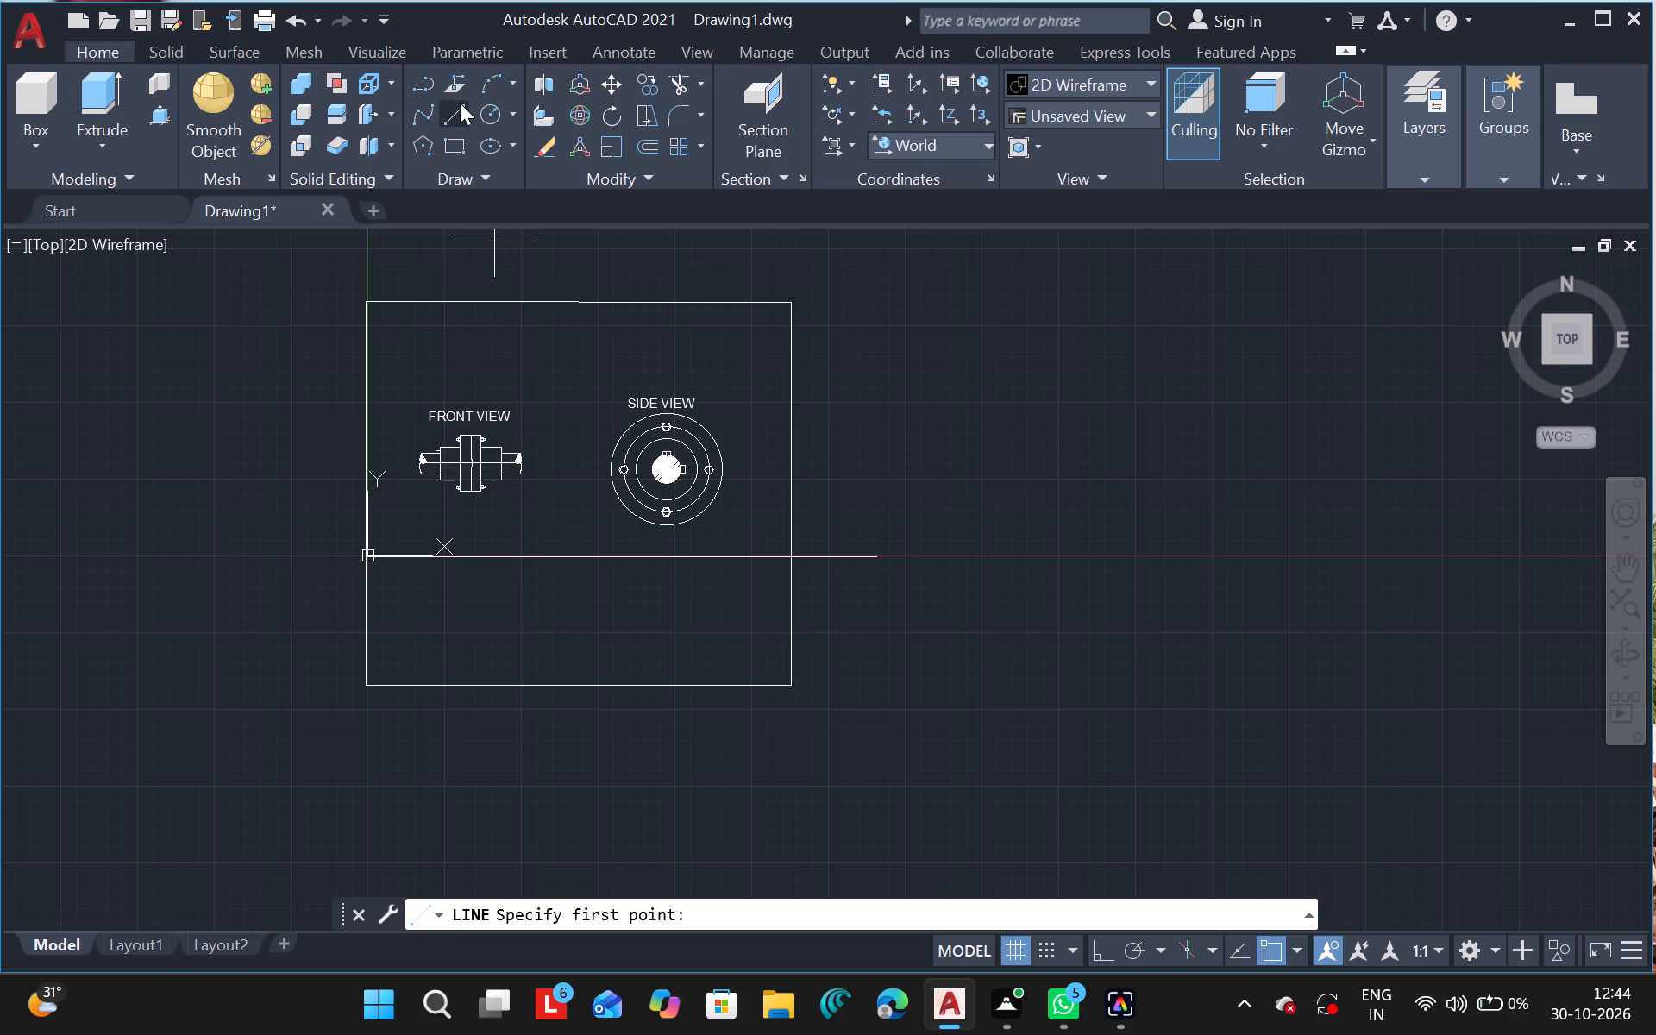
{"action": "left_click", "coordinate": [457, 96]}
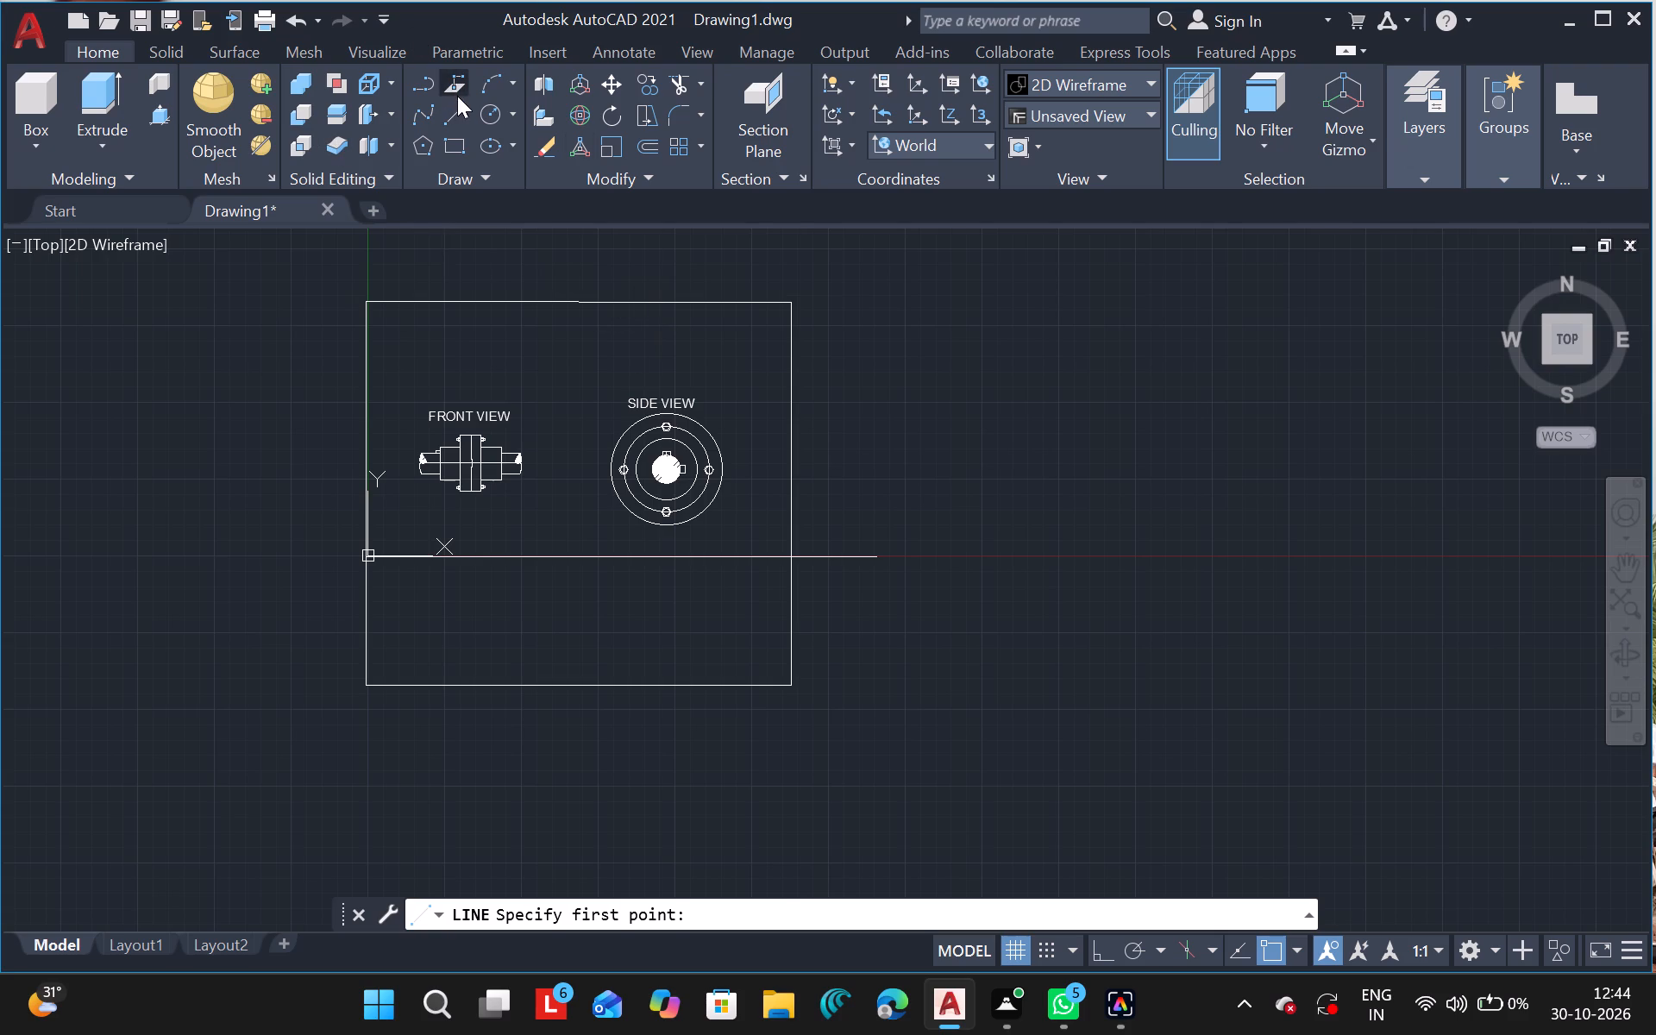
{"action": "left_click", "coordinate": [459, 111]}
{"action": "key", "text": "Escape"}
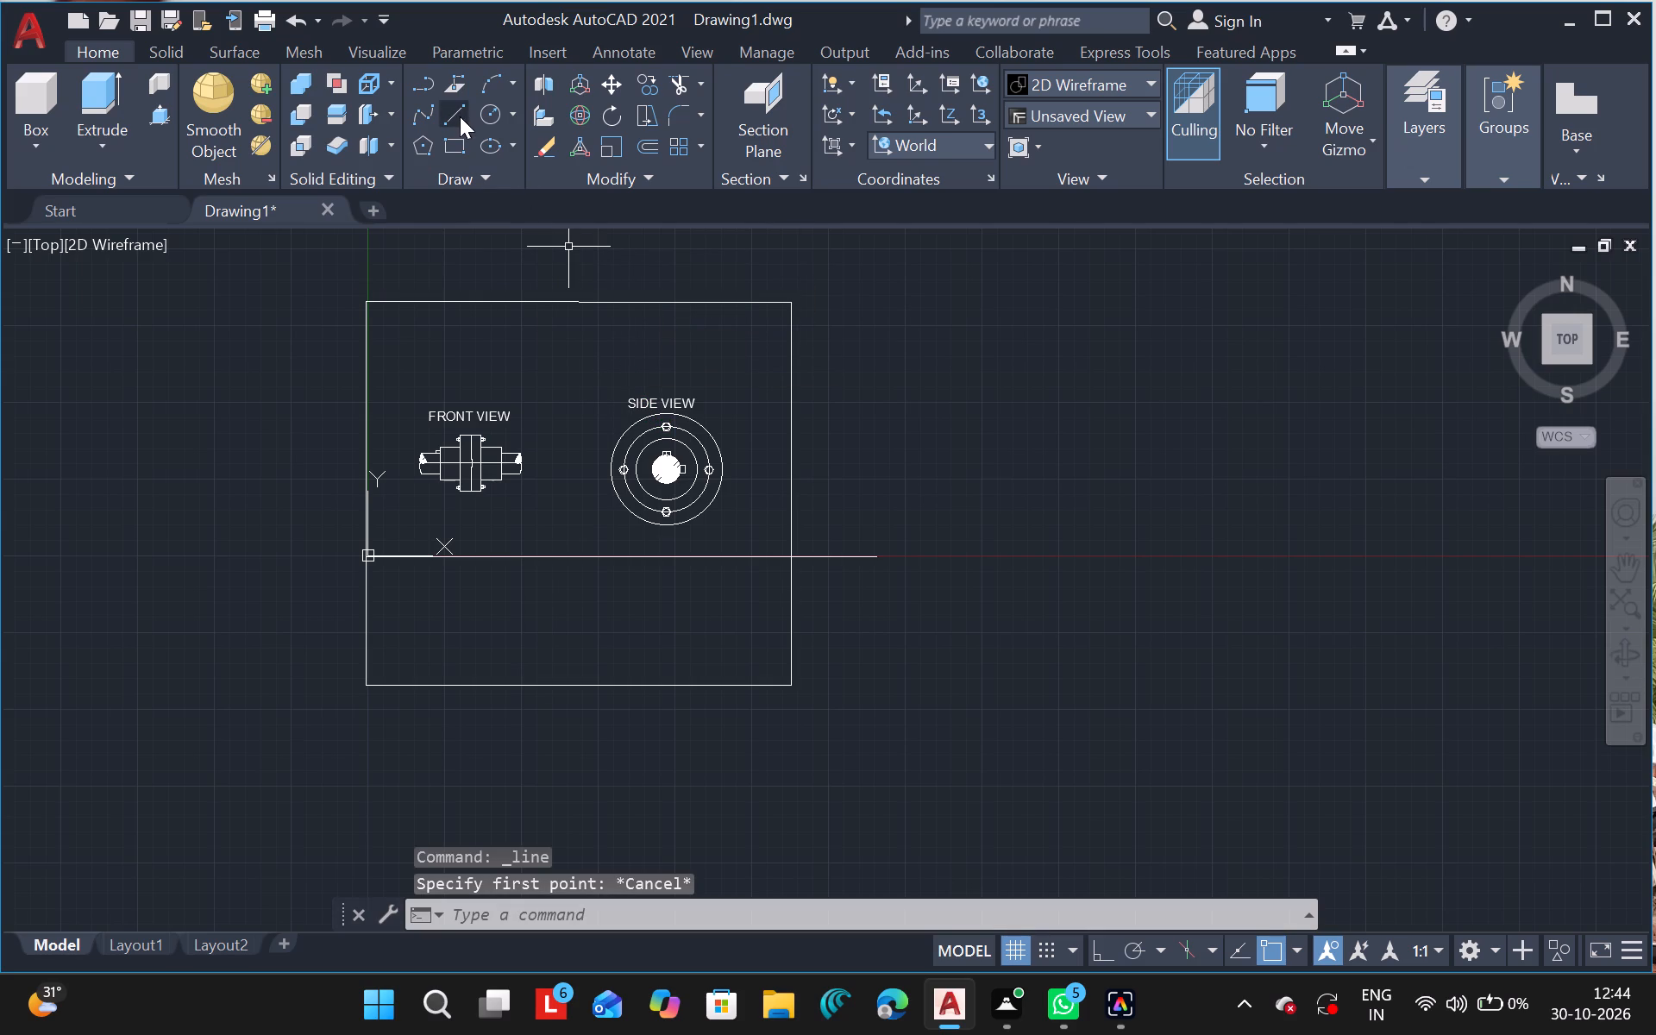
Draw a vertical line between the two views, running from above the top border line to below the bottom border line.
{"action": "left_click", "coordinate": [458, 116]}
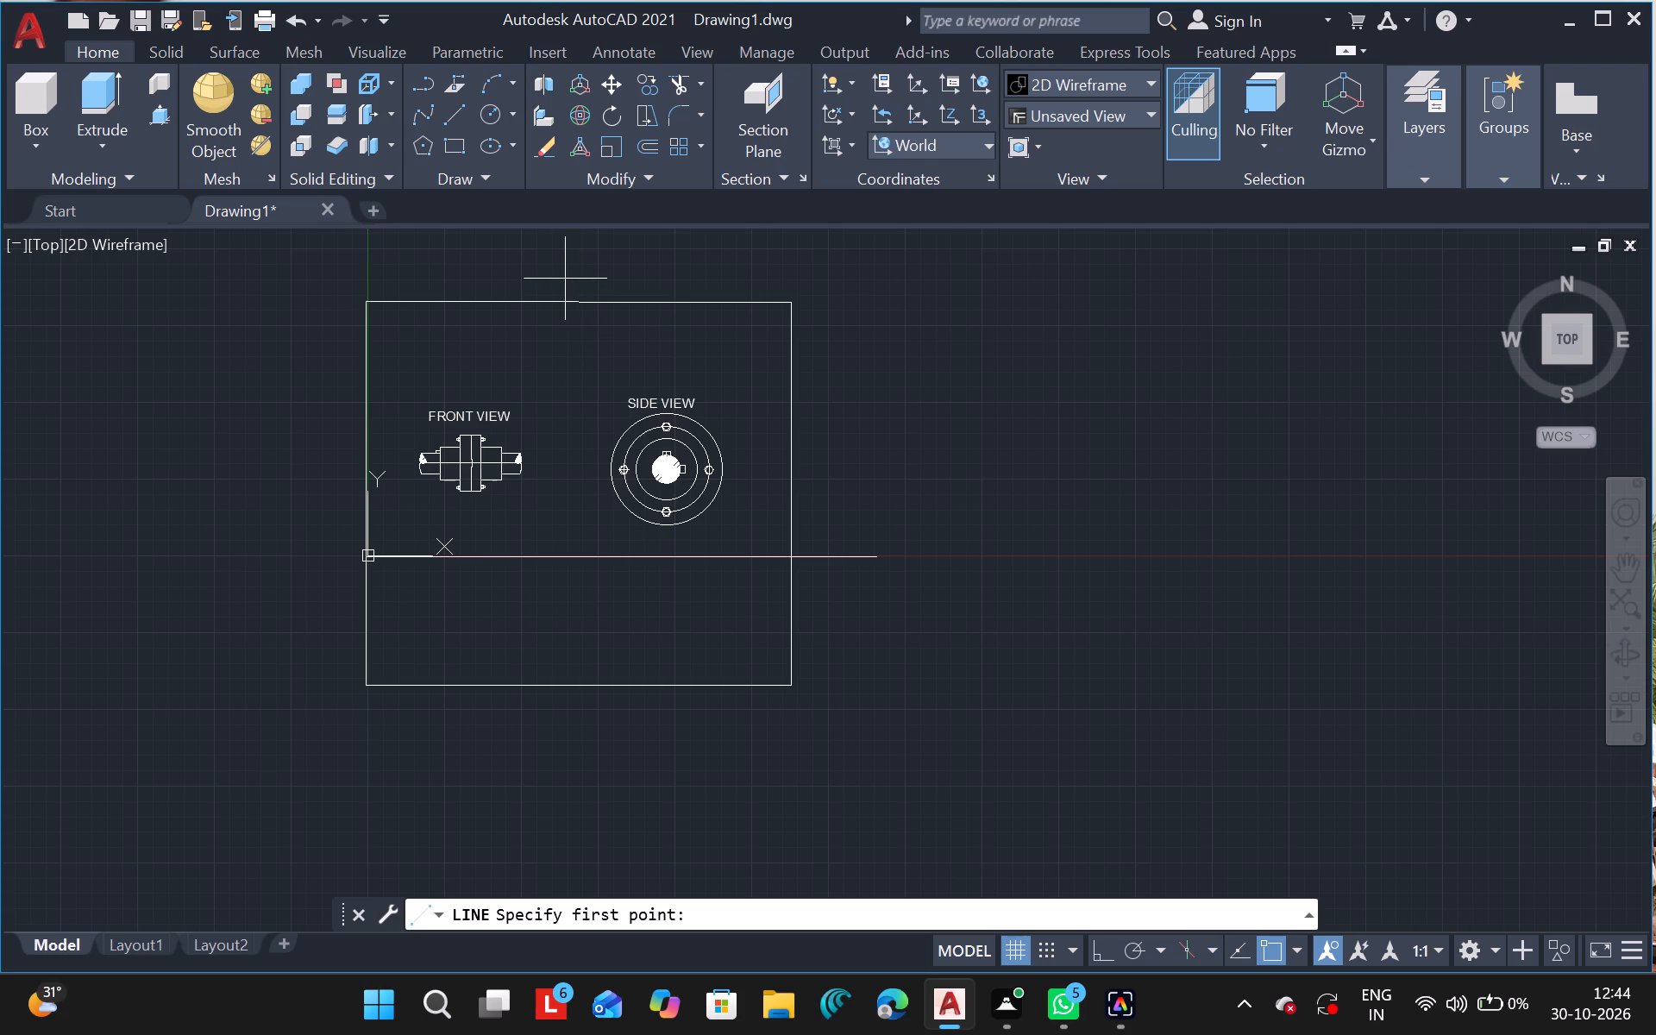
{"action": "left_click_drag", "start_coordinate": [571, 279], "coordinate": [543, 497]}
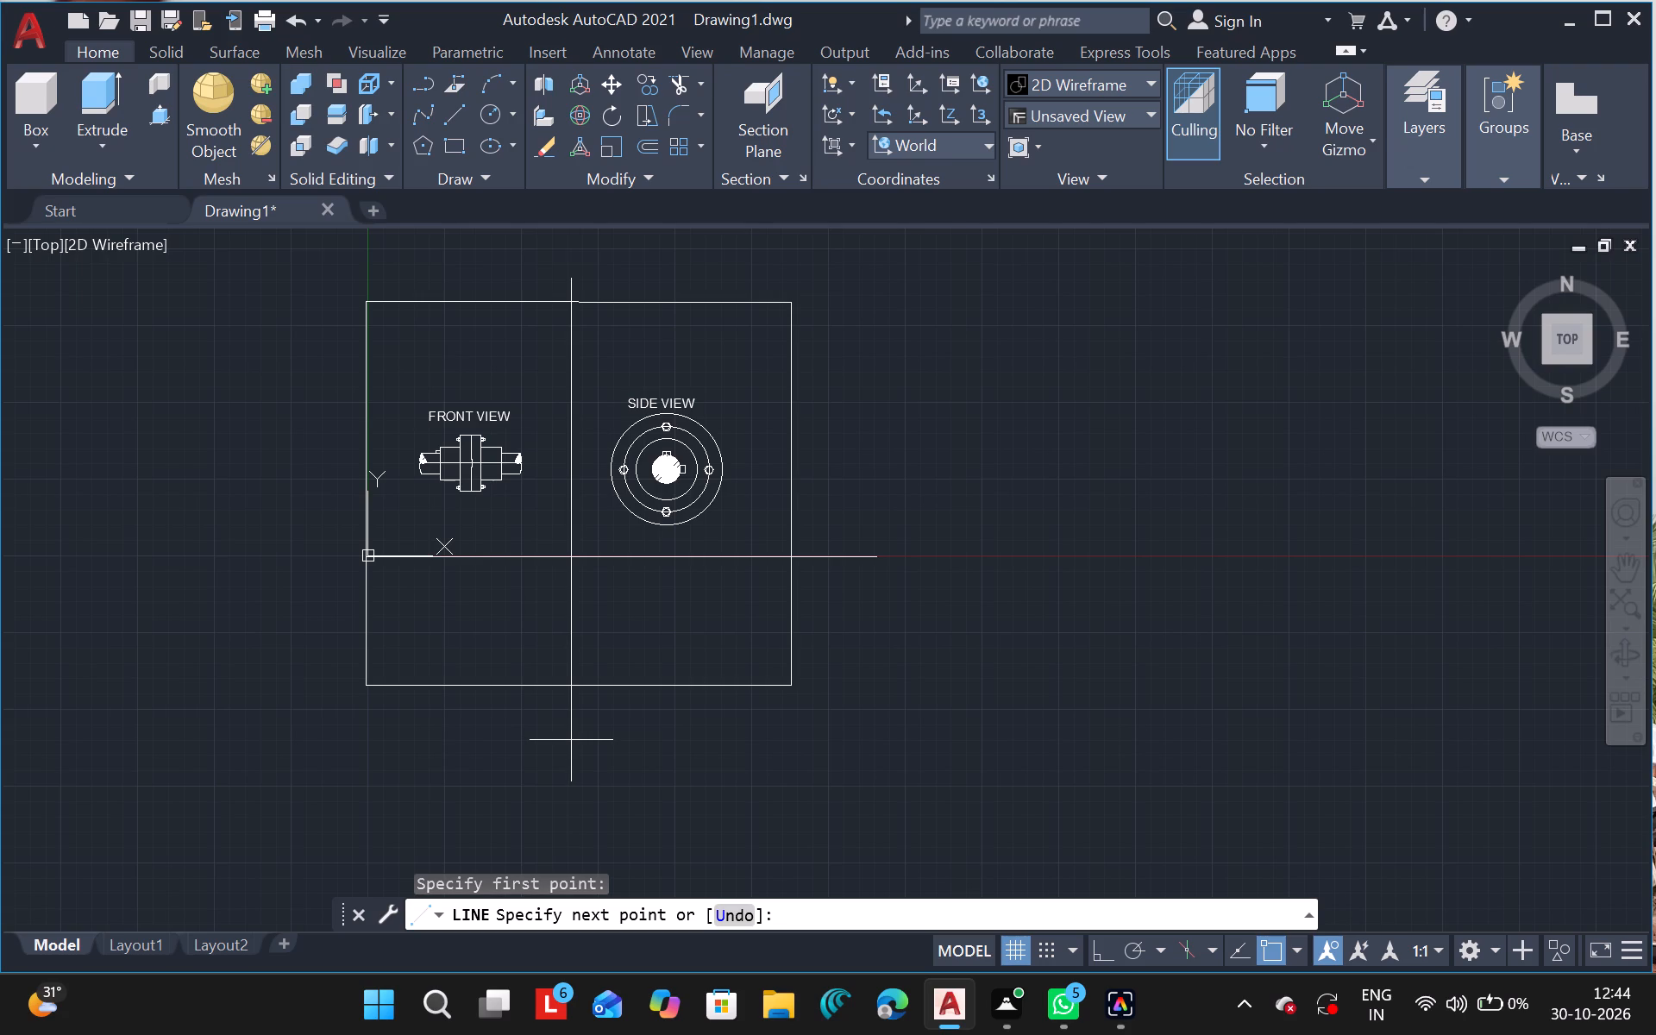
{"action": "left_click", "coordinate": [571, 740]}
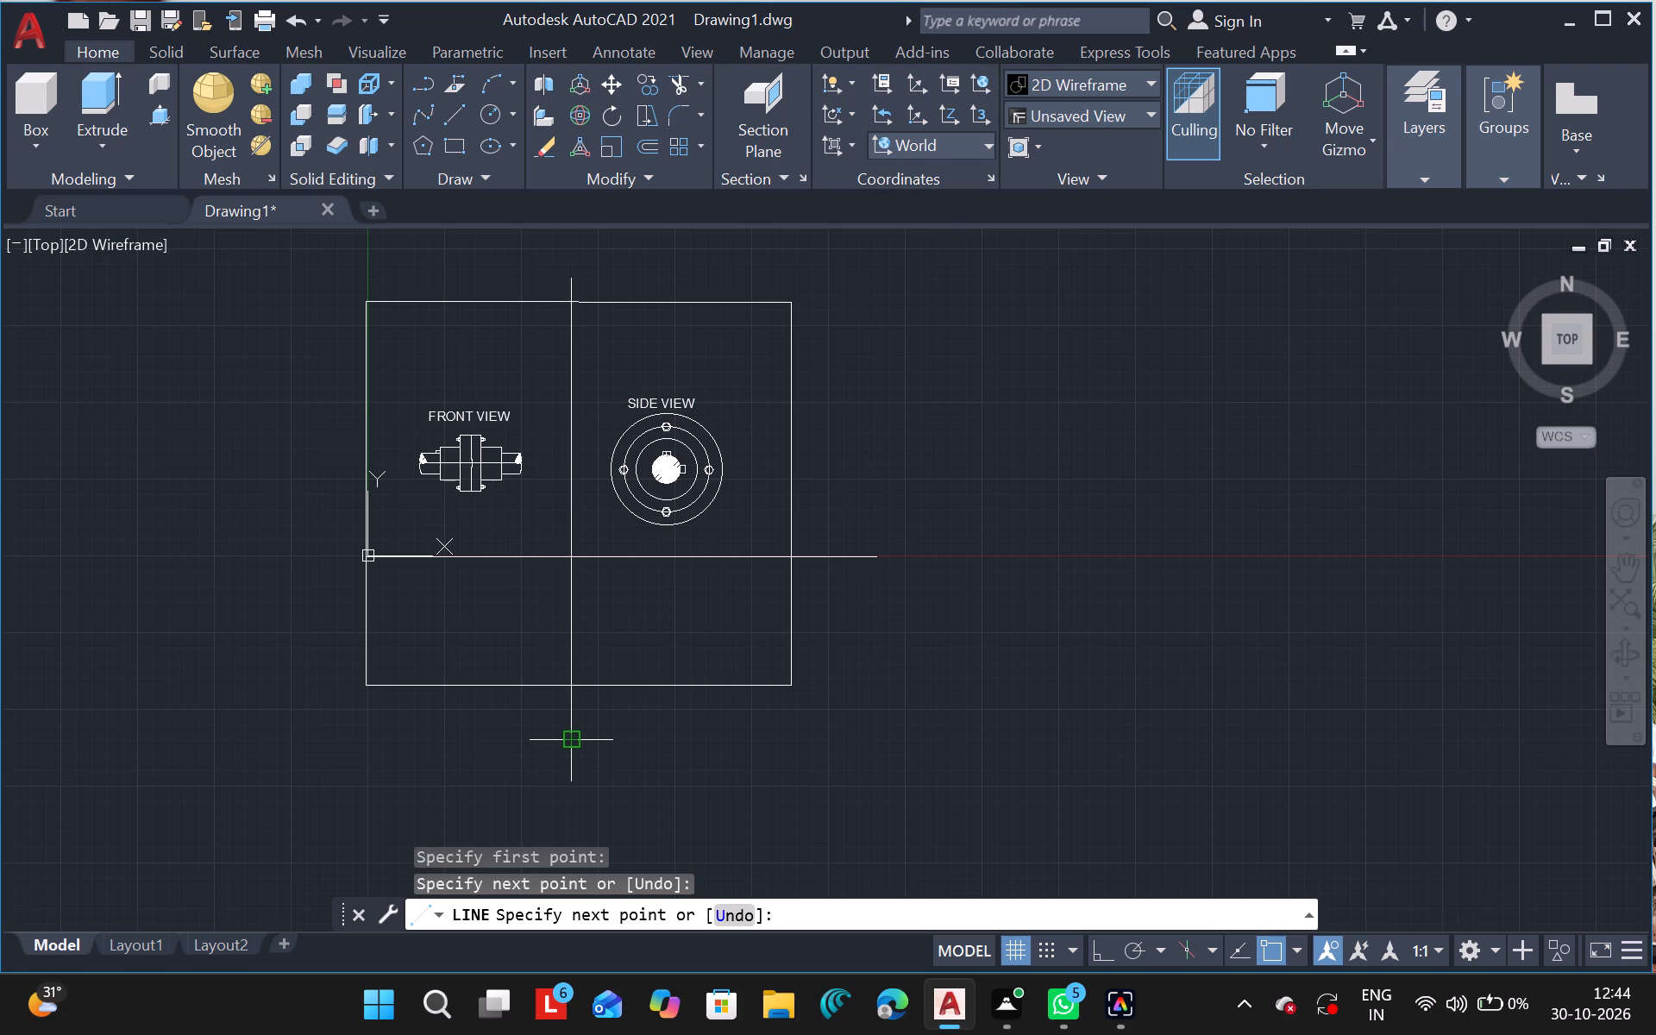
{"action": "key", "text": "Escape"}
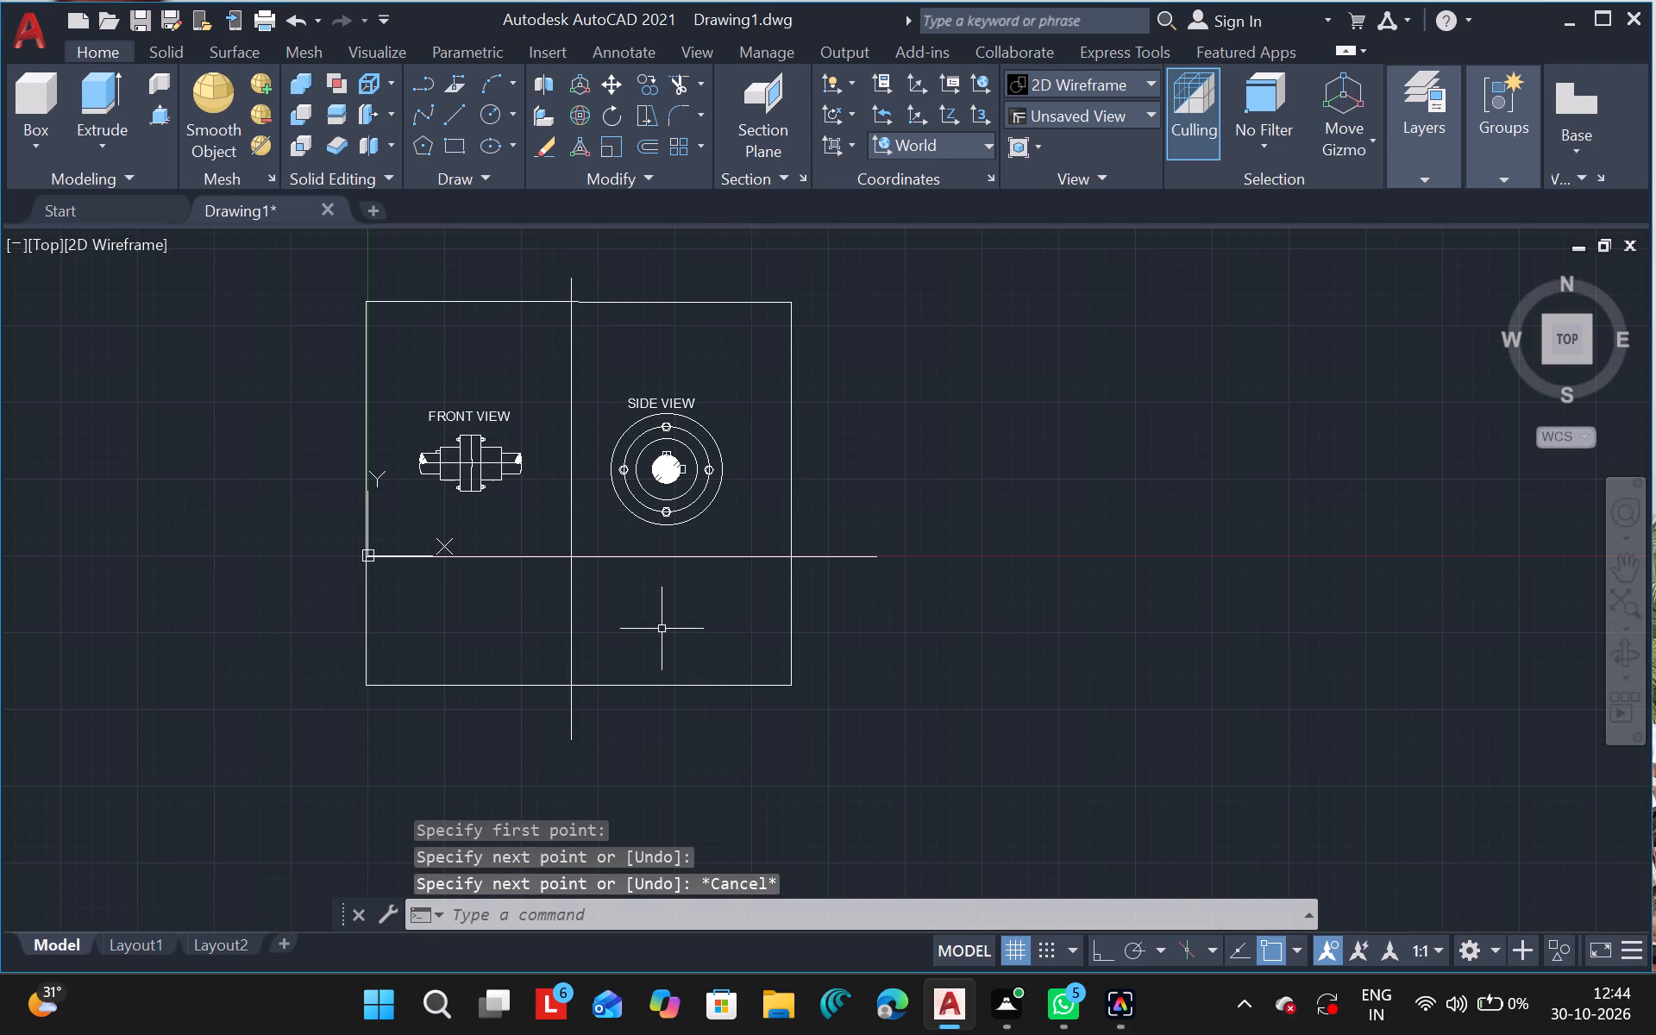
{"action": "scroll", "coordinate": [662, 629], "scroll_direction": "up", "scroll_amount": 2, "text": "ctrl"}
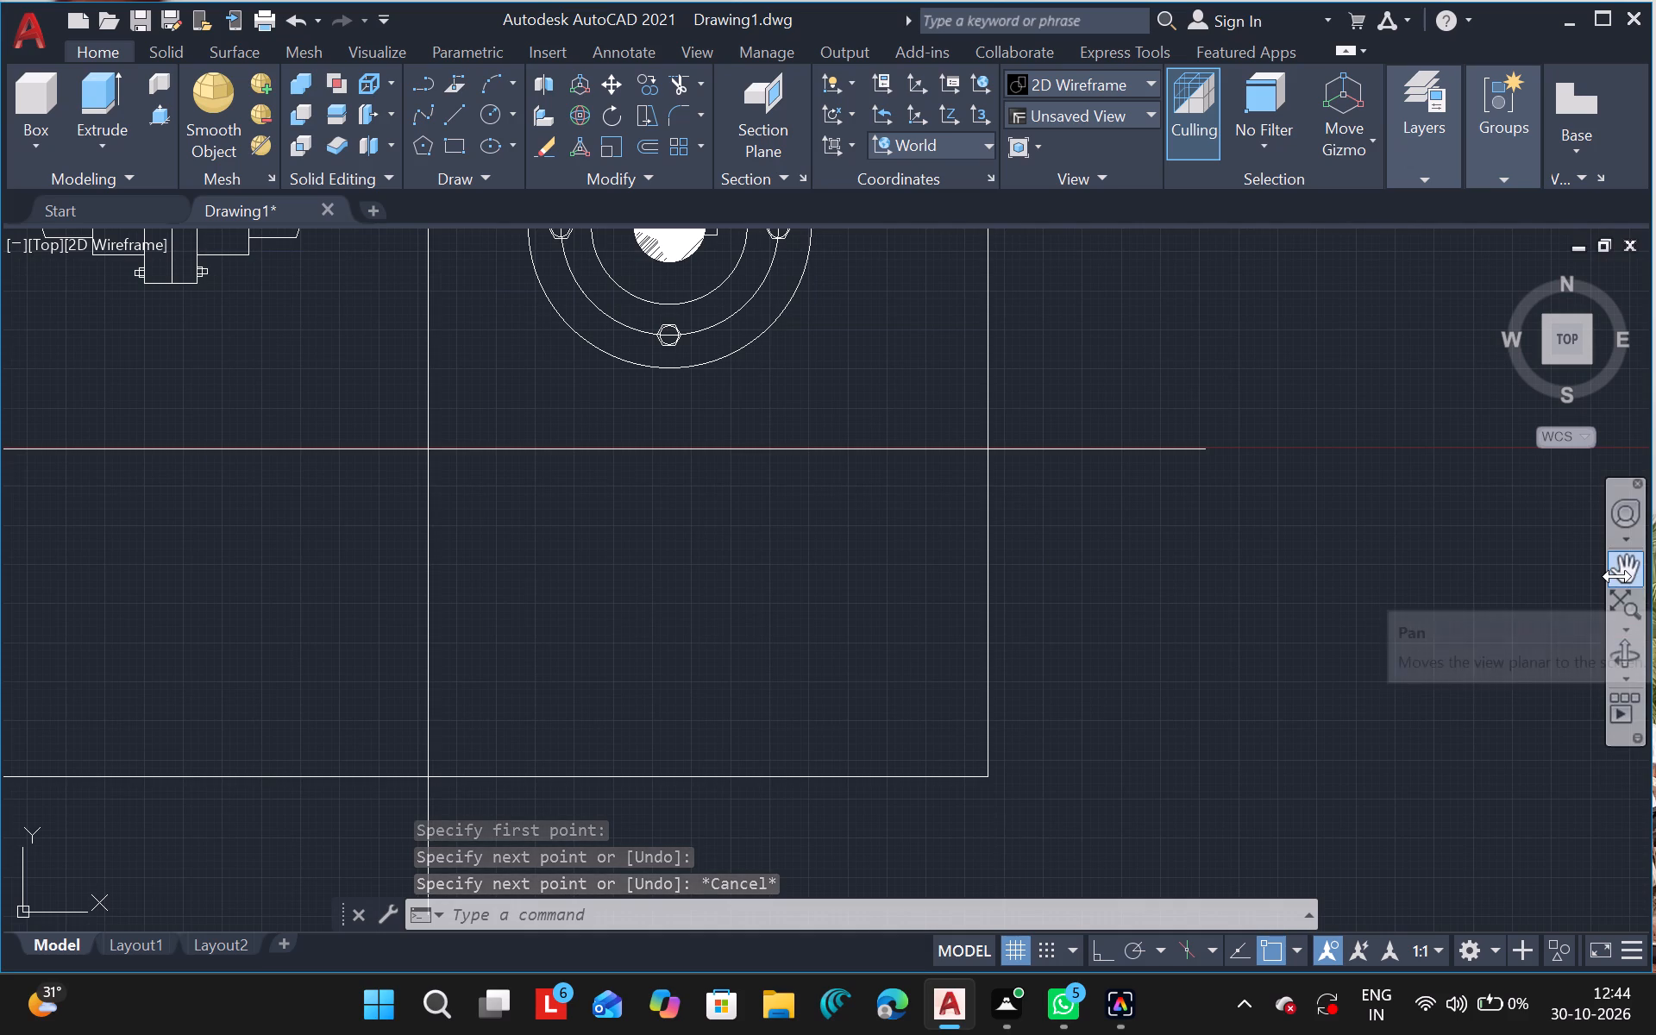
Draw a horizontal line across the middle of the section below the side view, ending short of both vertical boundaries.
{"action": "left_click", "coordinate": [1617, 576]}
{"action": "left_click_drag", "start_coordinate": [890, 345], "coordinate": [863, 246]}
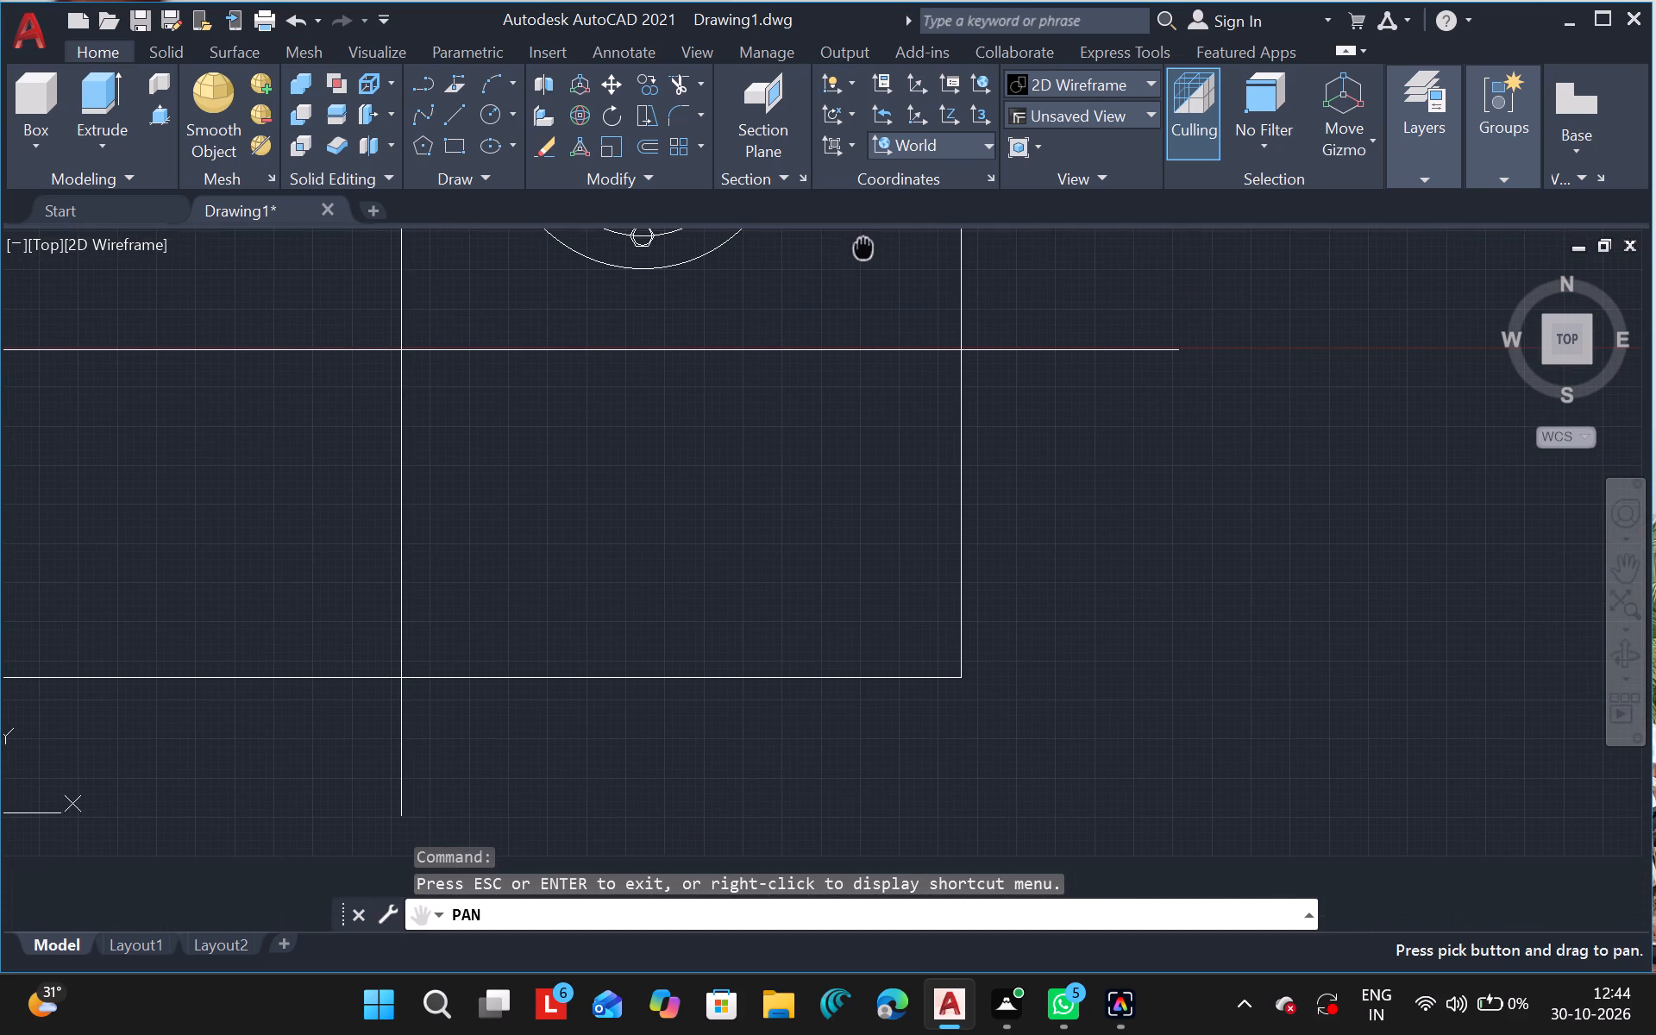
{"action": "left_click_drag", "start_coordinate": [863, 246], "coordinate": [863, 247]}
{"action": "left_click", "coordinate": [863, 247]}
{"action": "key", "text": "Escape"}
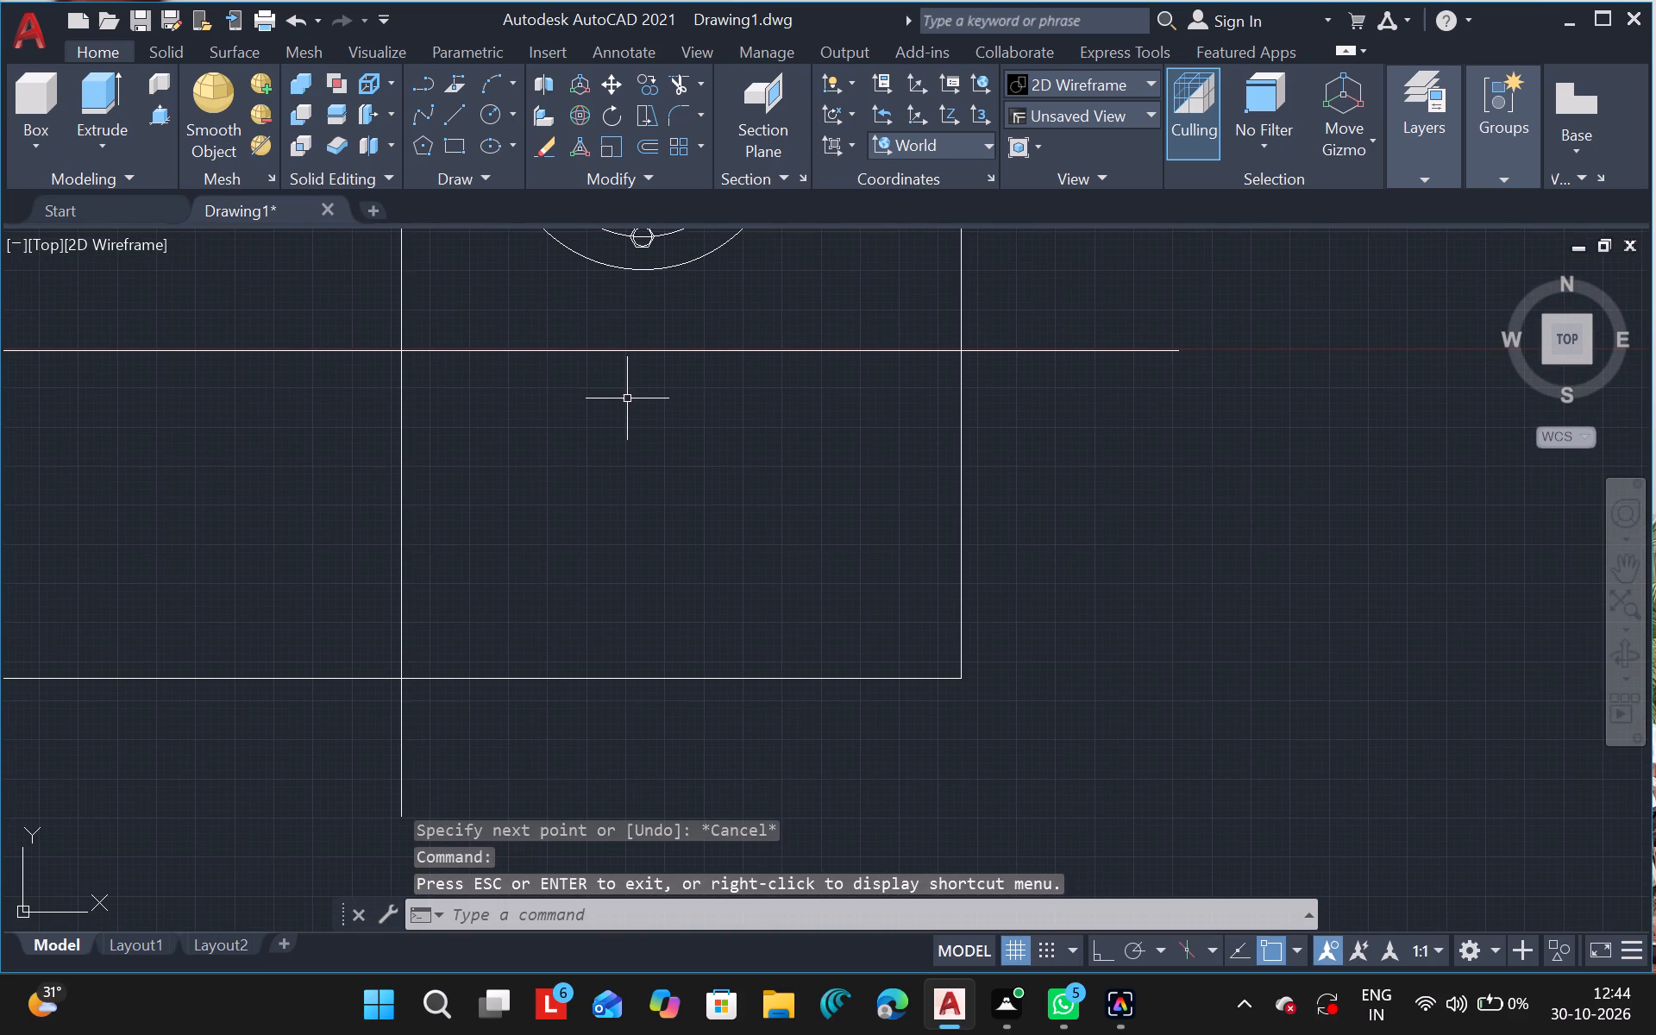
{"action": "scroll", "coordinate": [628, 399], "scroll_direction": "up", "scroll_amount": 7, "text": "ctrl"}
{"action": "scroll", "coordinate": [516, 415], "scroll_direction": "up", "scroll_amount": 4, "text": "ctrl"}
{"action": "scroll", "coordinate": [516, 415], "scroll_direction": "down", "scroll_amount": 2, "text": "ctrl"}
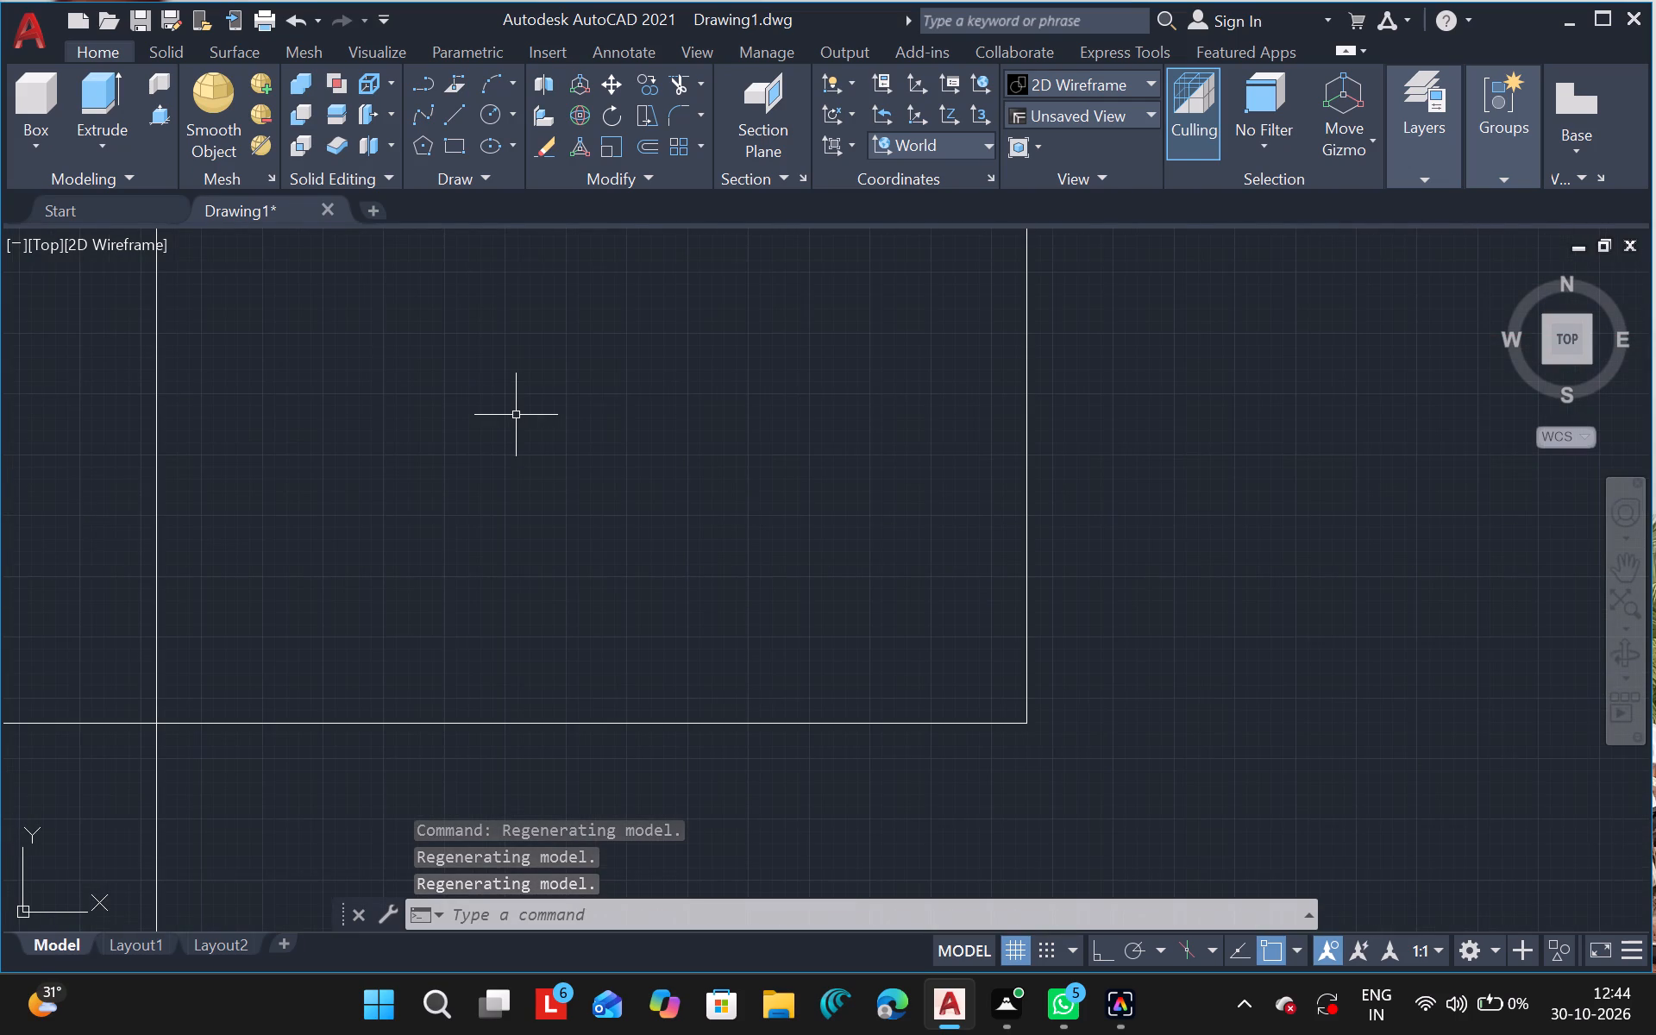
{"action": "scroll", "coordinate": [522, 448], "scroll_direction": "down", "scroll_amount": 2, "text": "ctrl"}
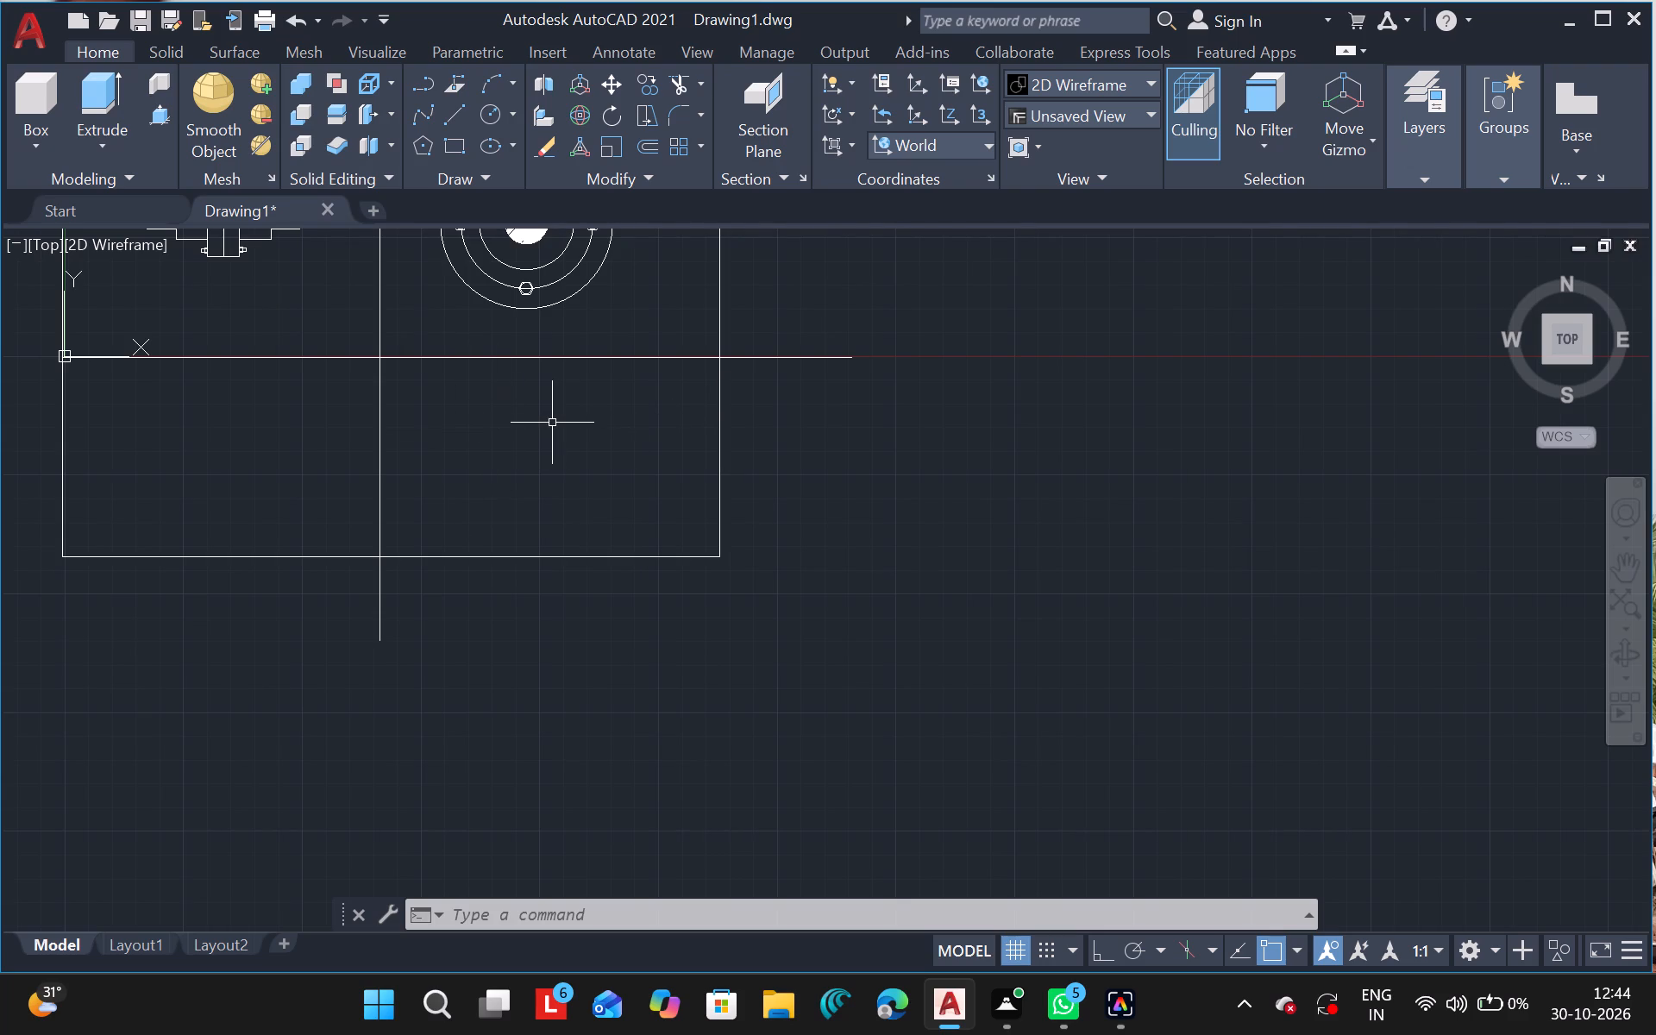
{"action": "scroll", "coordinate": [553, 421], "scroll_direction": "up", "scroll_amount": 1, "text": "ctrl"}
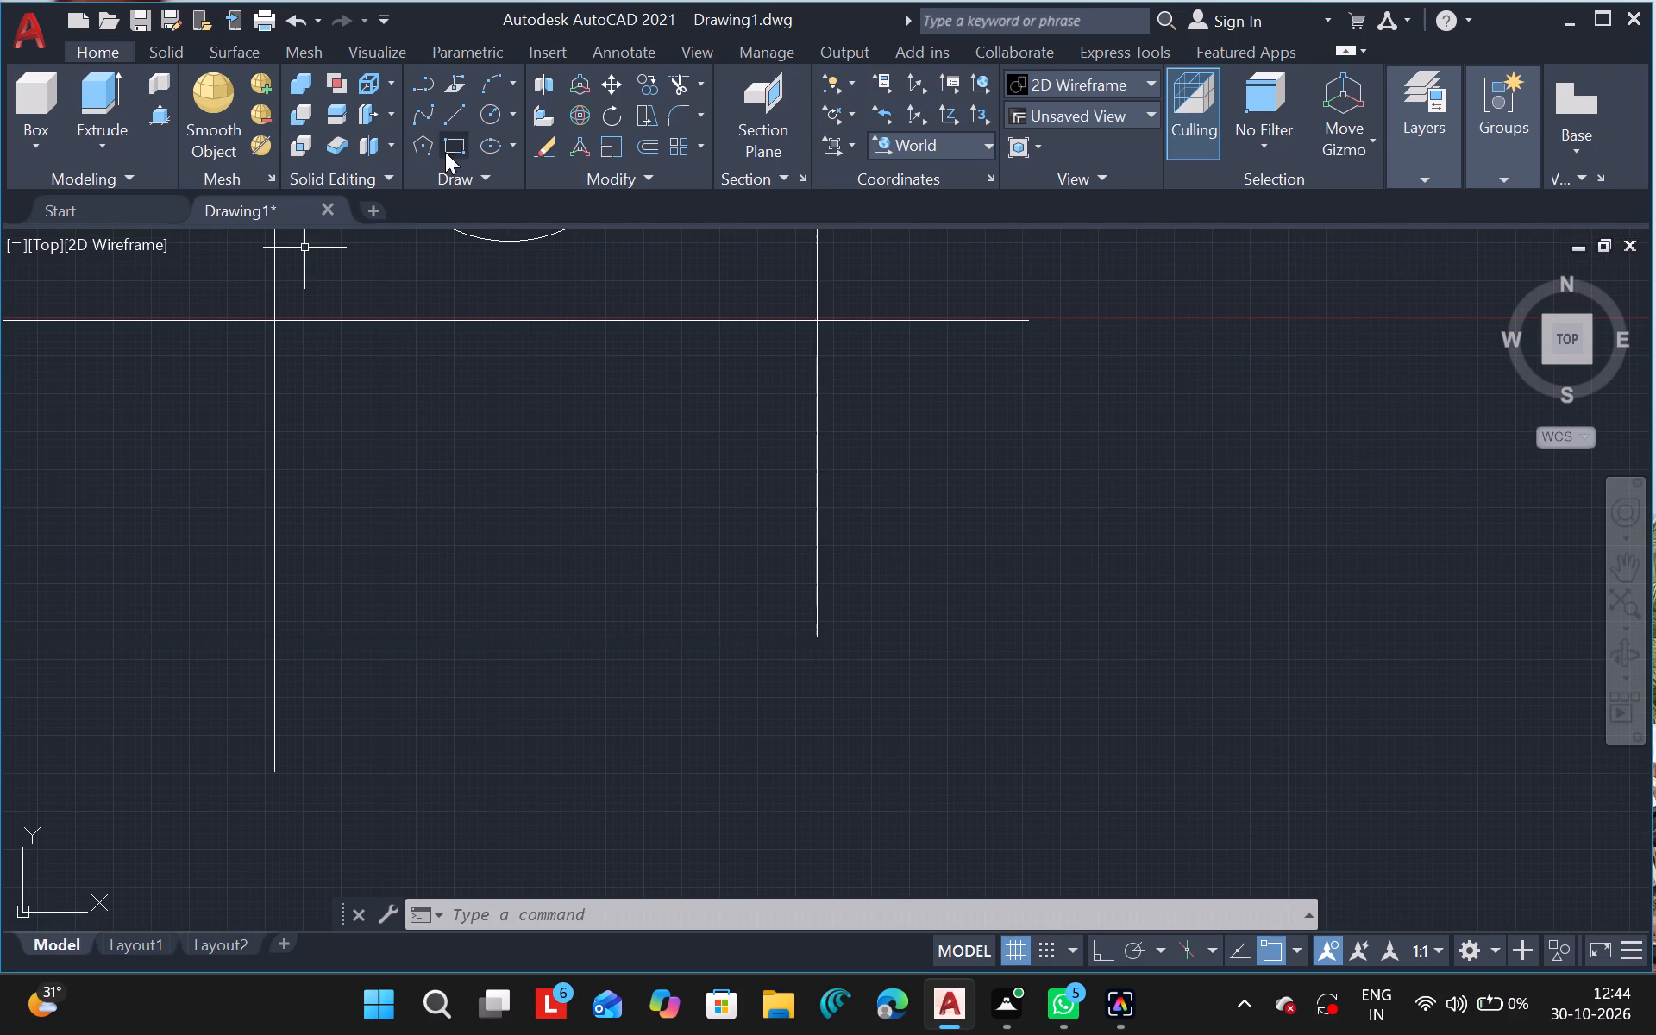
{"action": "left_click", "coordinate": [450, 121]}
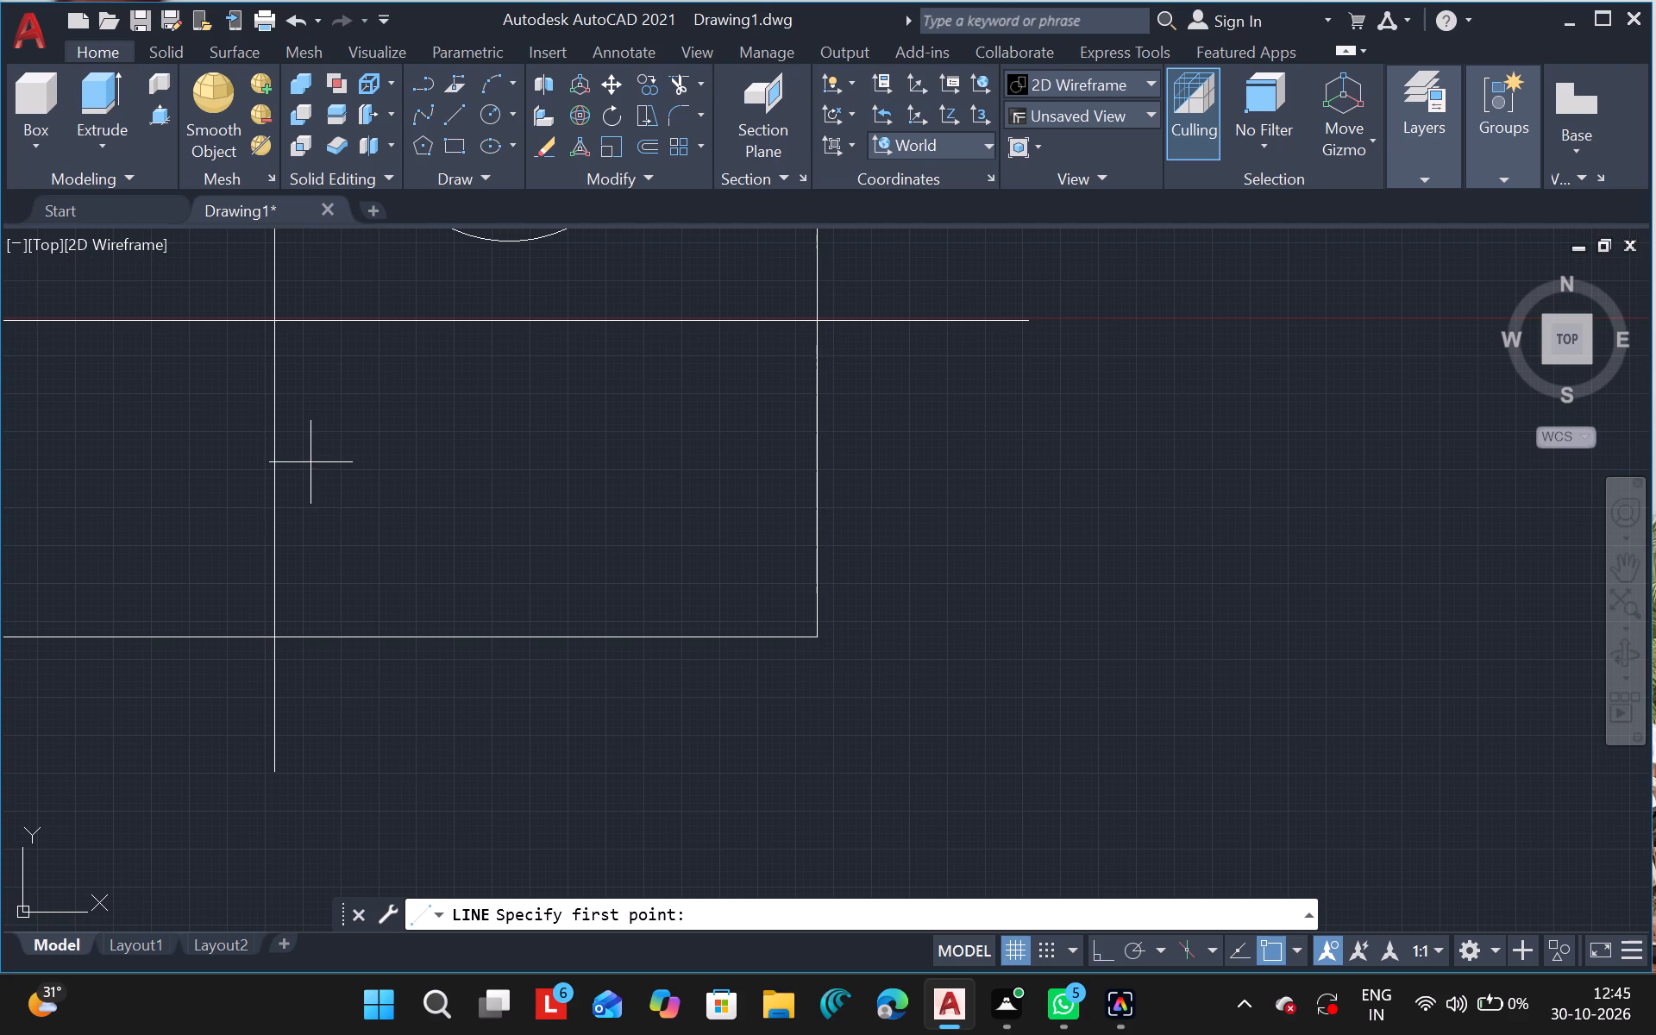
{"action": "left_click_drag", "start_coordinate": [309, 468], "coordinate": [619, 482]}
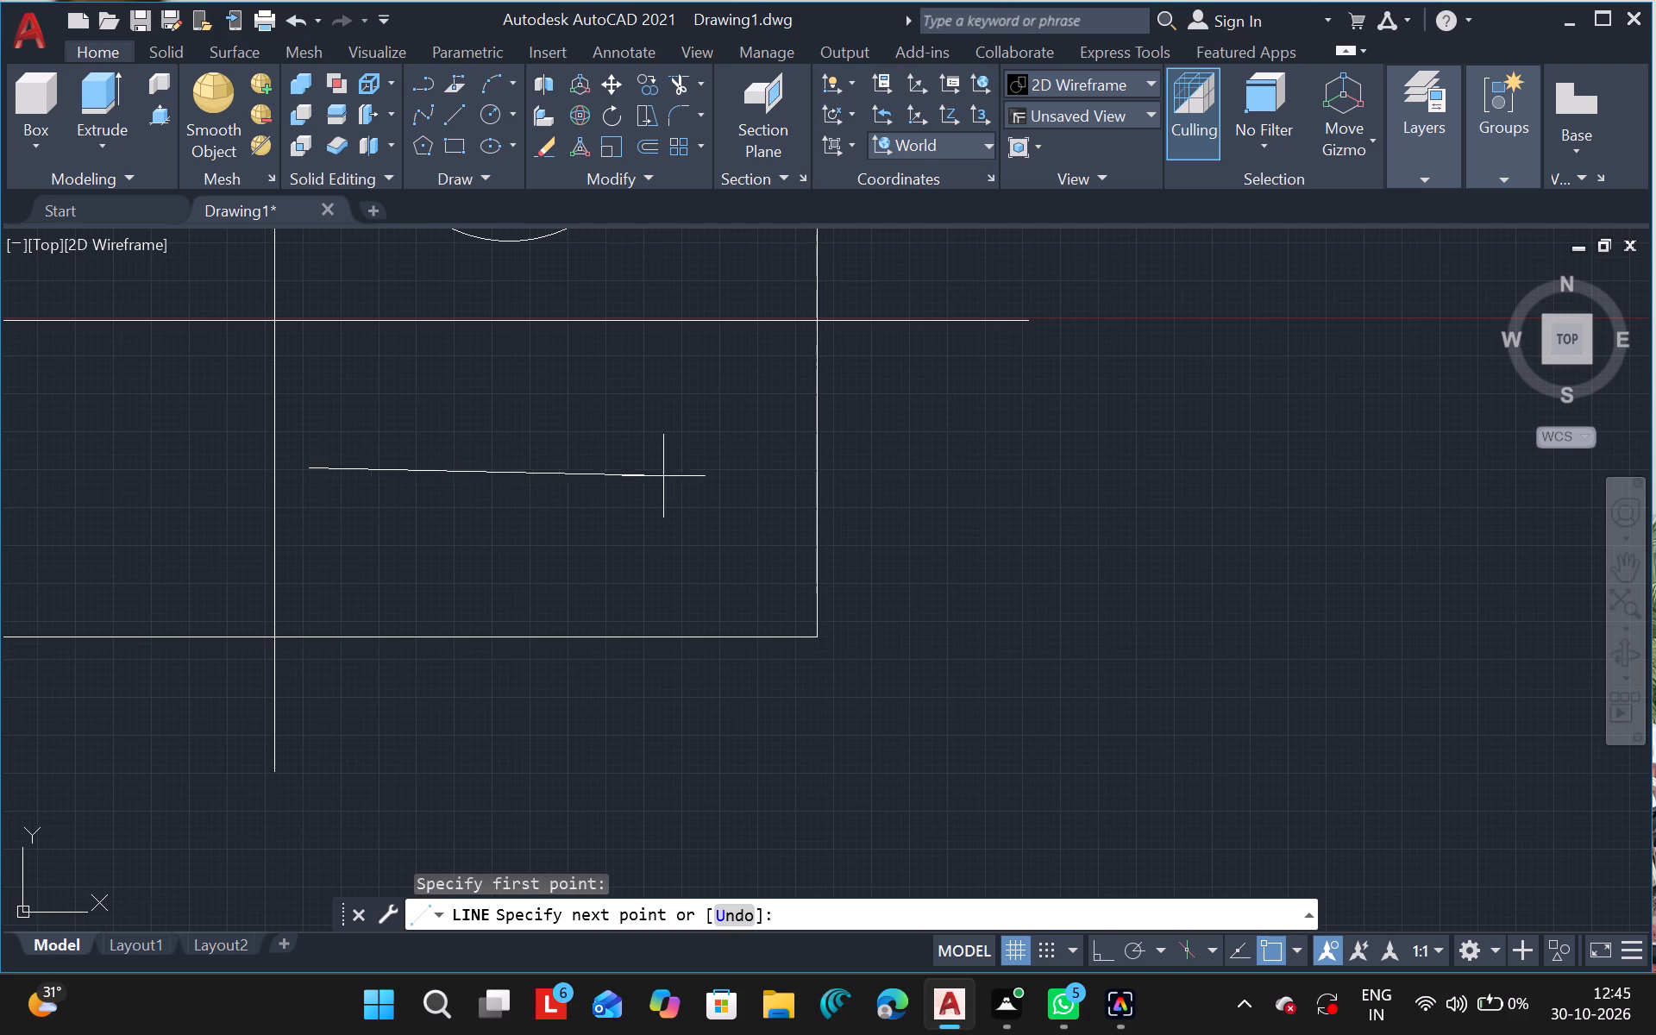
{"action": "left_click", "coordinate": [717, 470]}
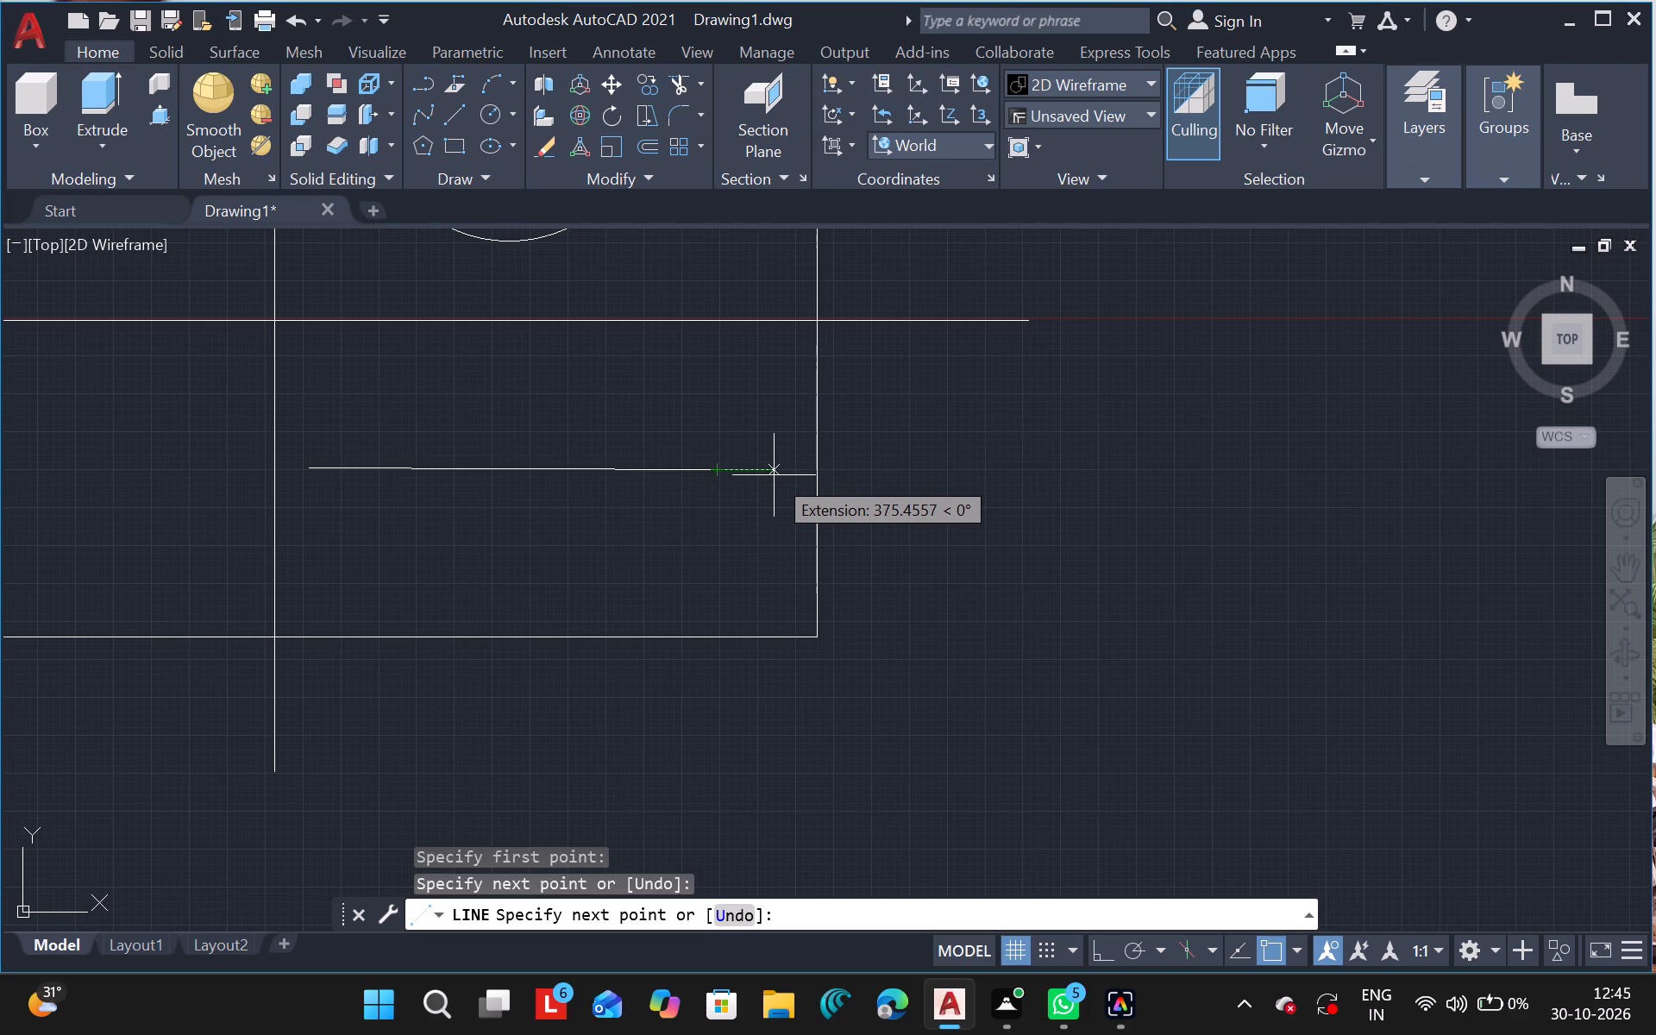
{"action": "key", "text": "ctrl+z"}
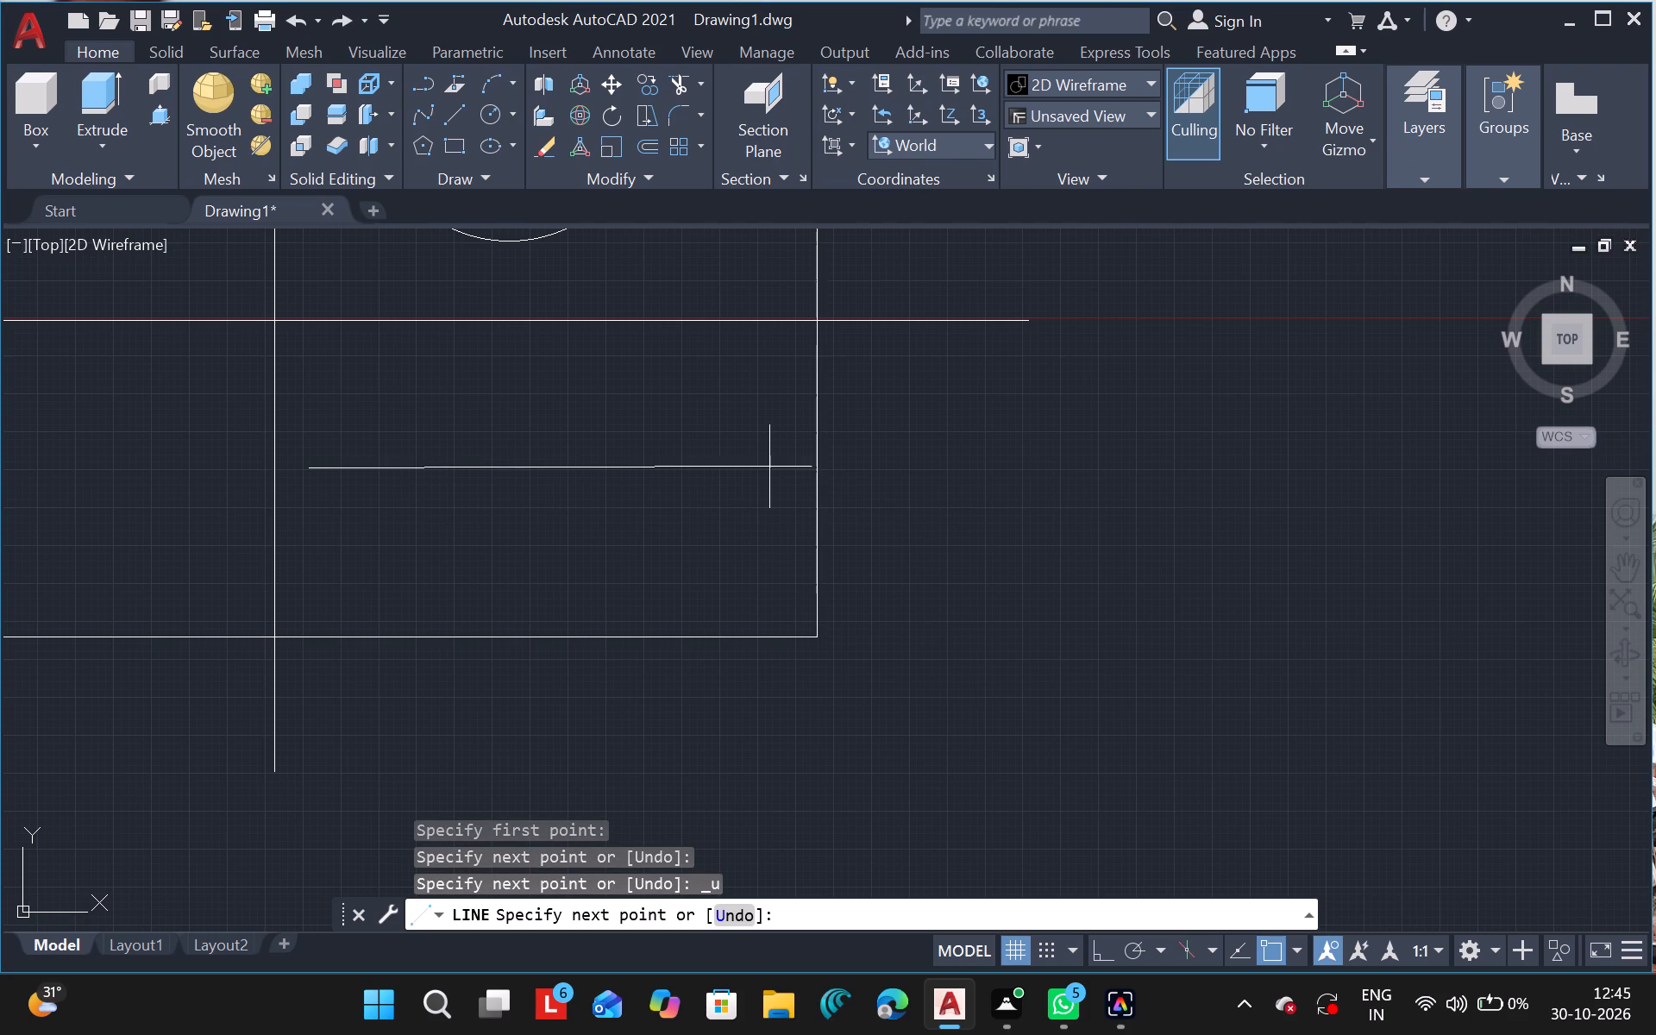
{"action": "left_click", "coordinate": [769, 468]}
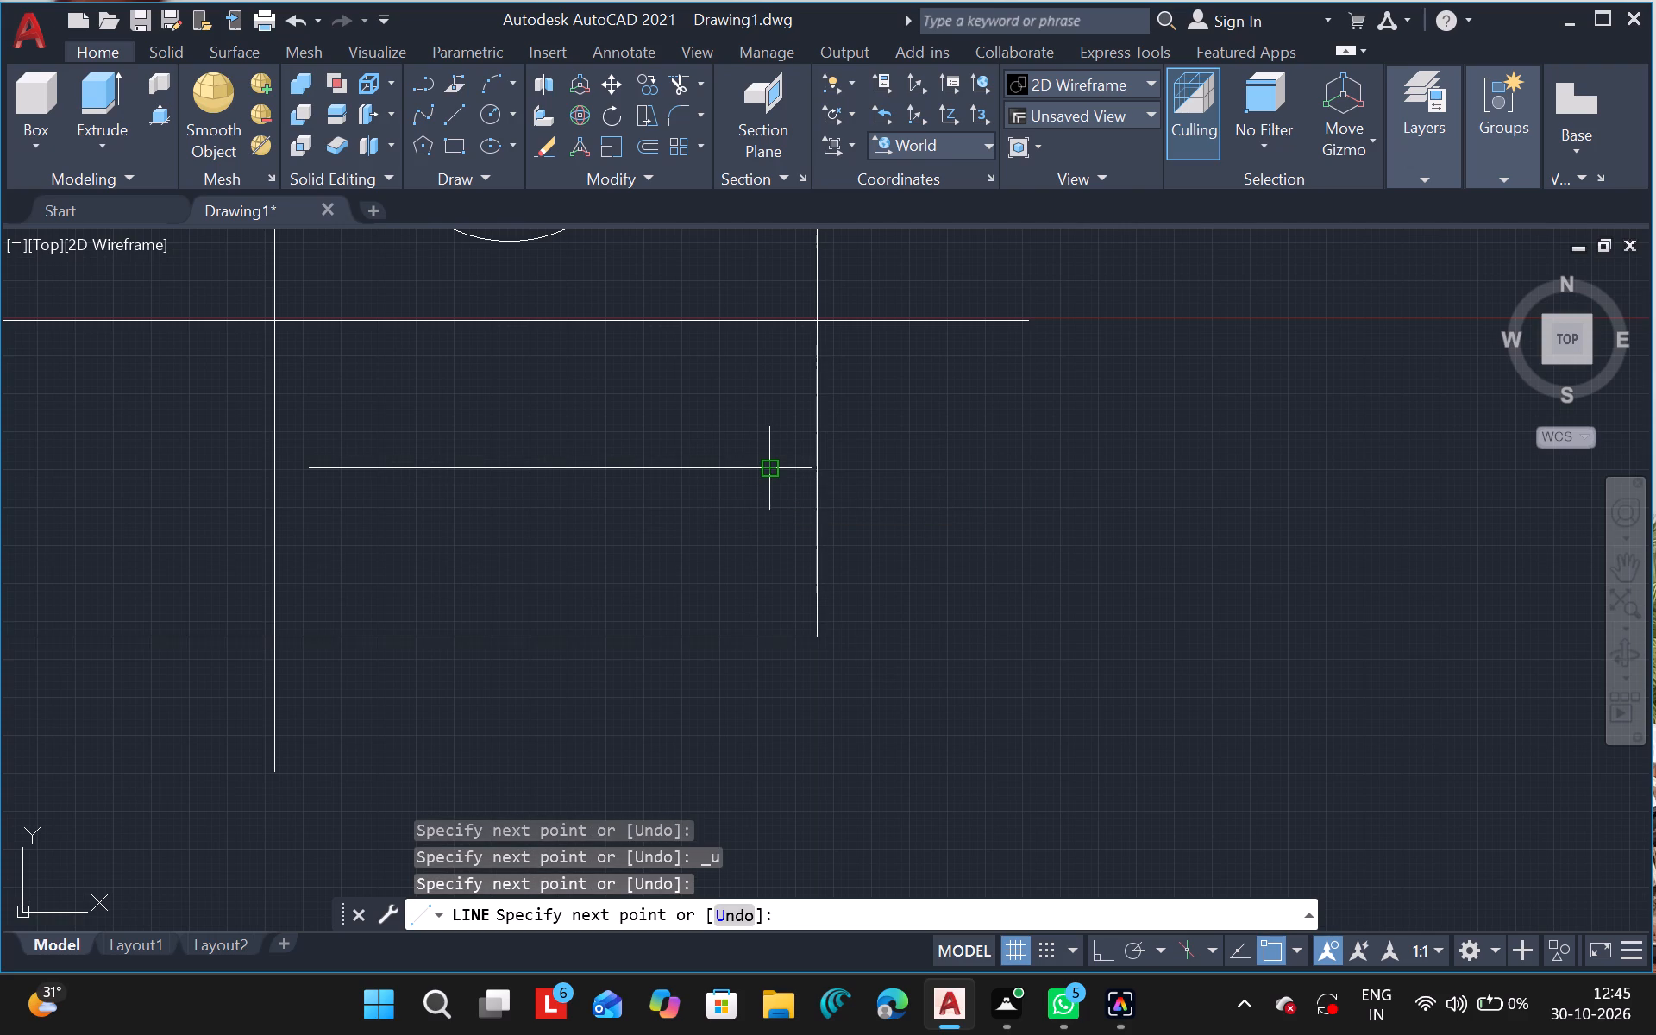
{"action": "key", "text": "Escape"}
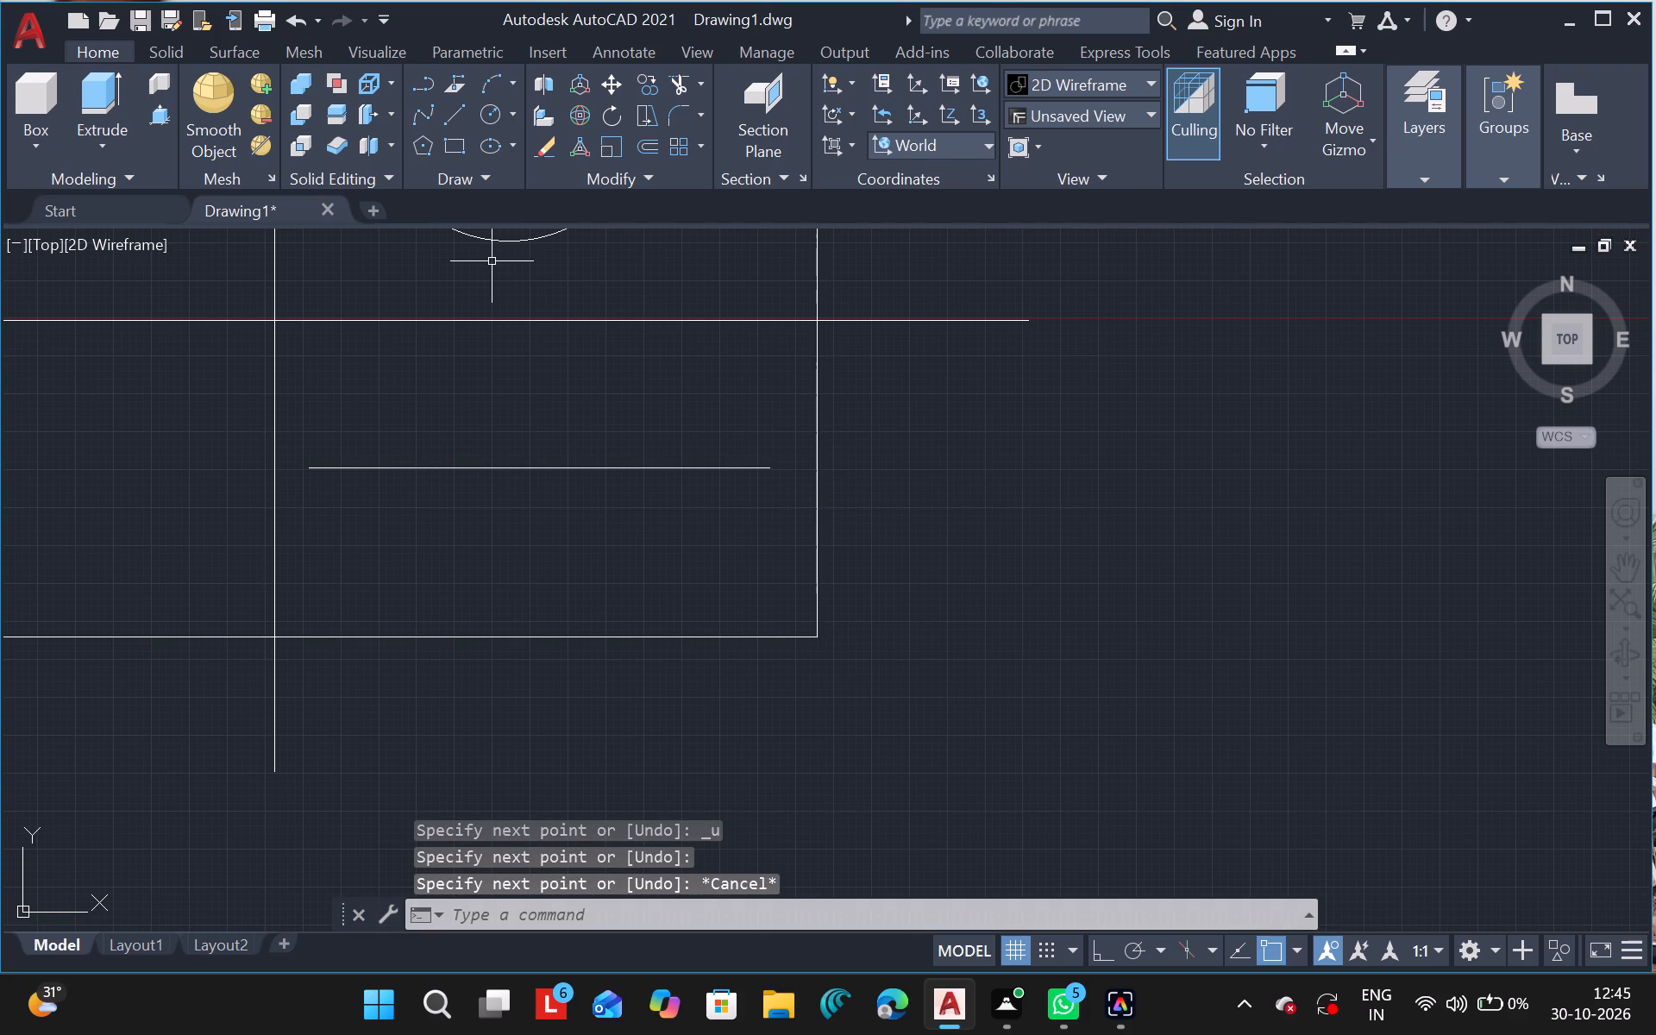
Draw a vertical line crossing the new horizontal line near its end beside the outer border.
{"action": "left_click", "coordinate": [446, 113]}
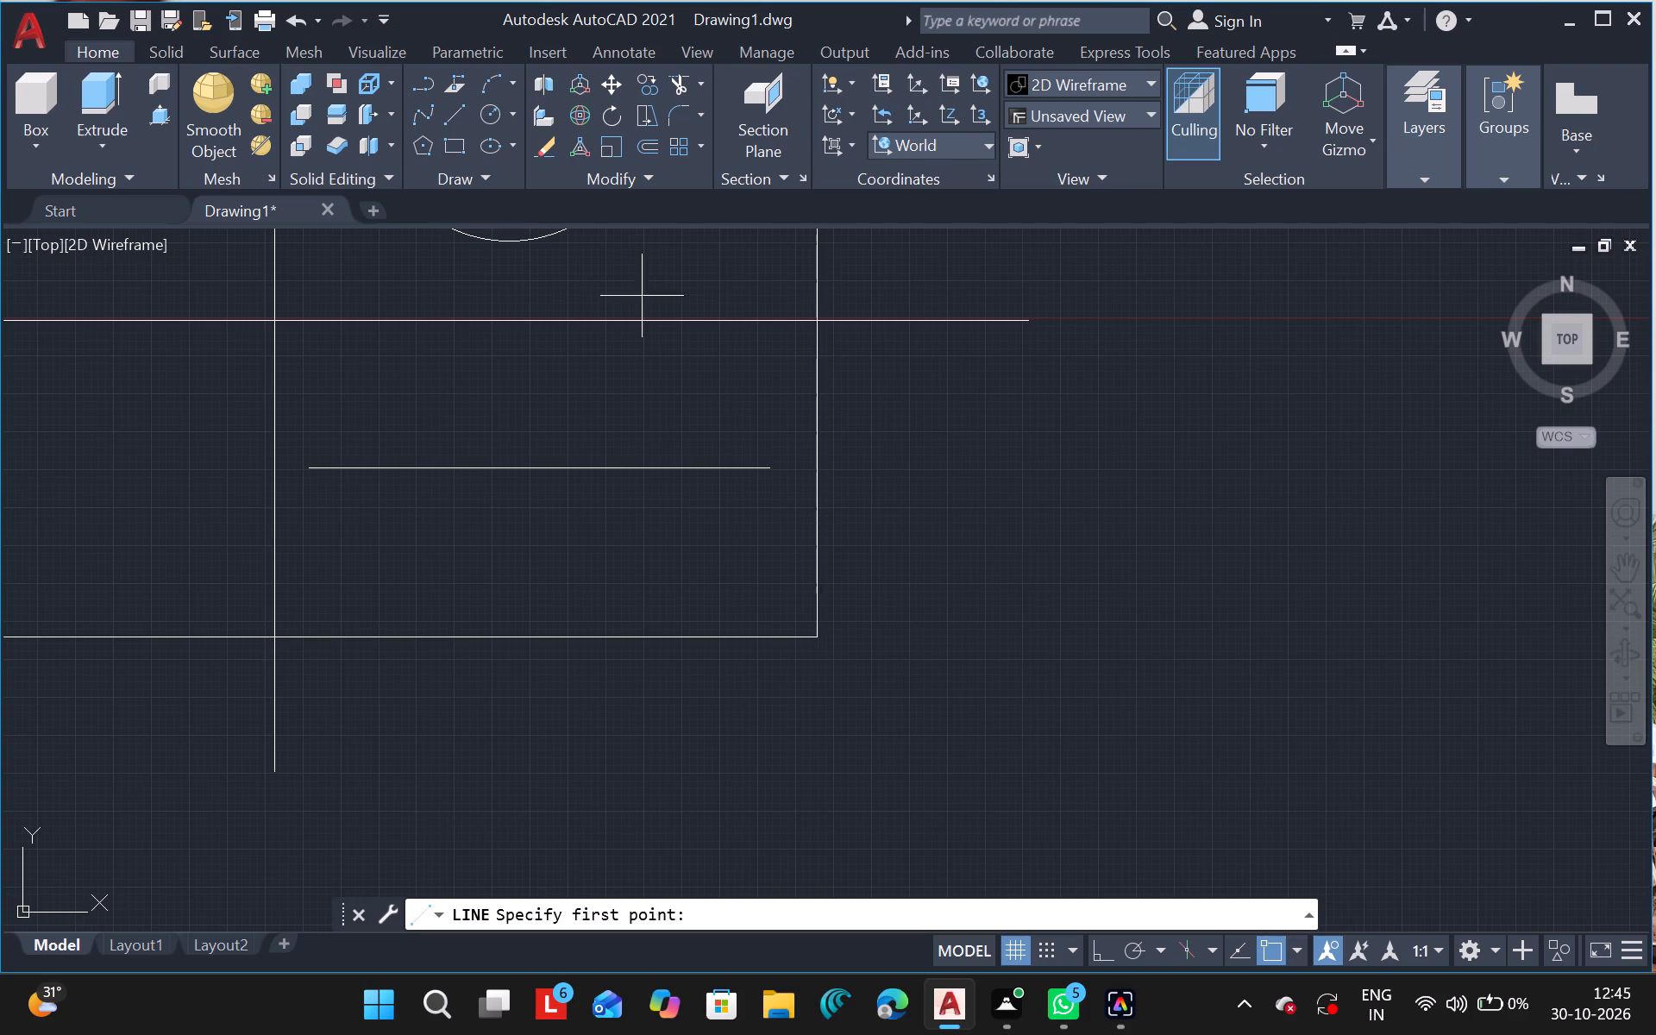
{"action": "left_click_drag", "start_coordinate": [738, 369], "coordinate": [736, 503]}
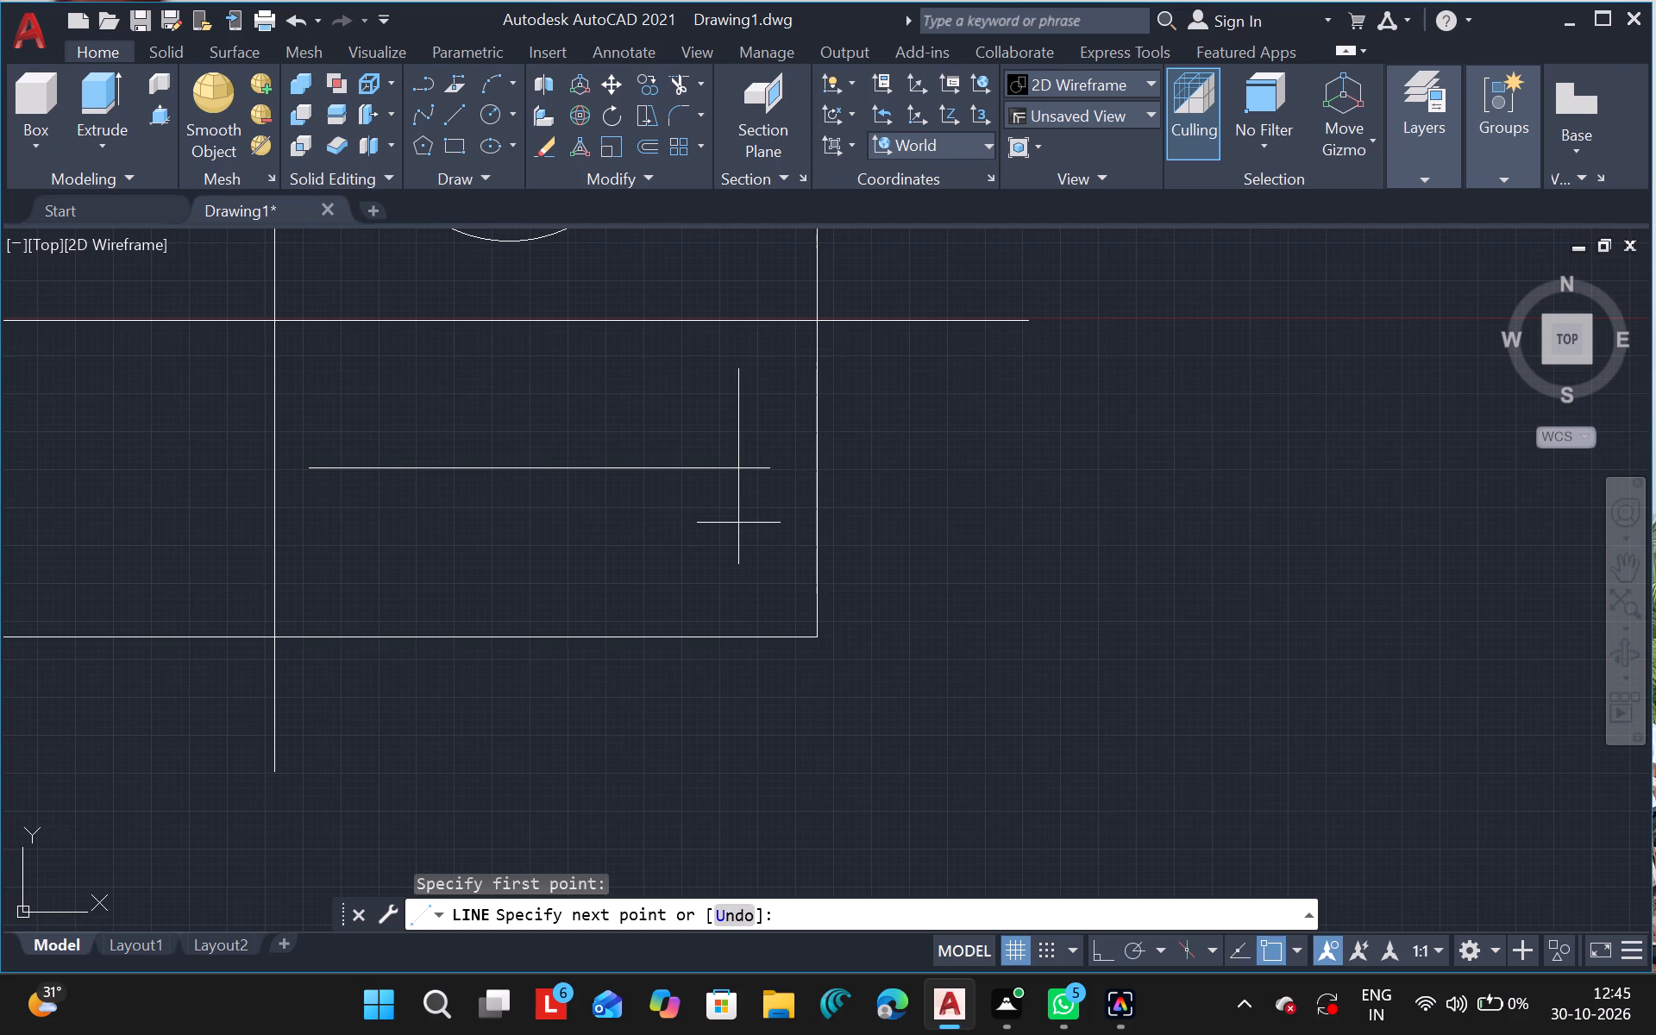
{"action": "left_click", "coordinate": [738, 535]}
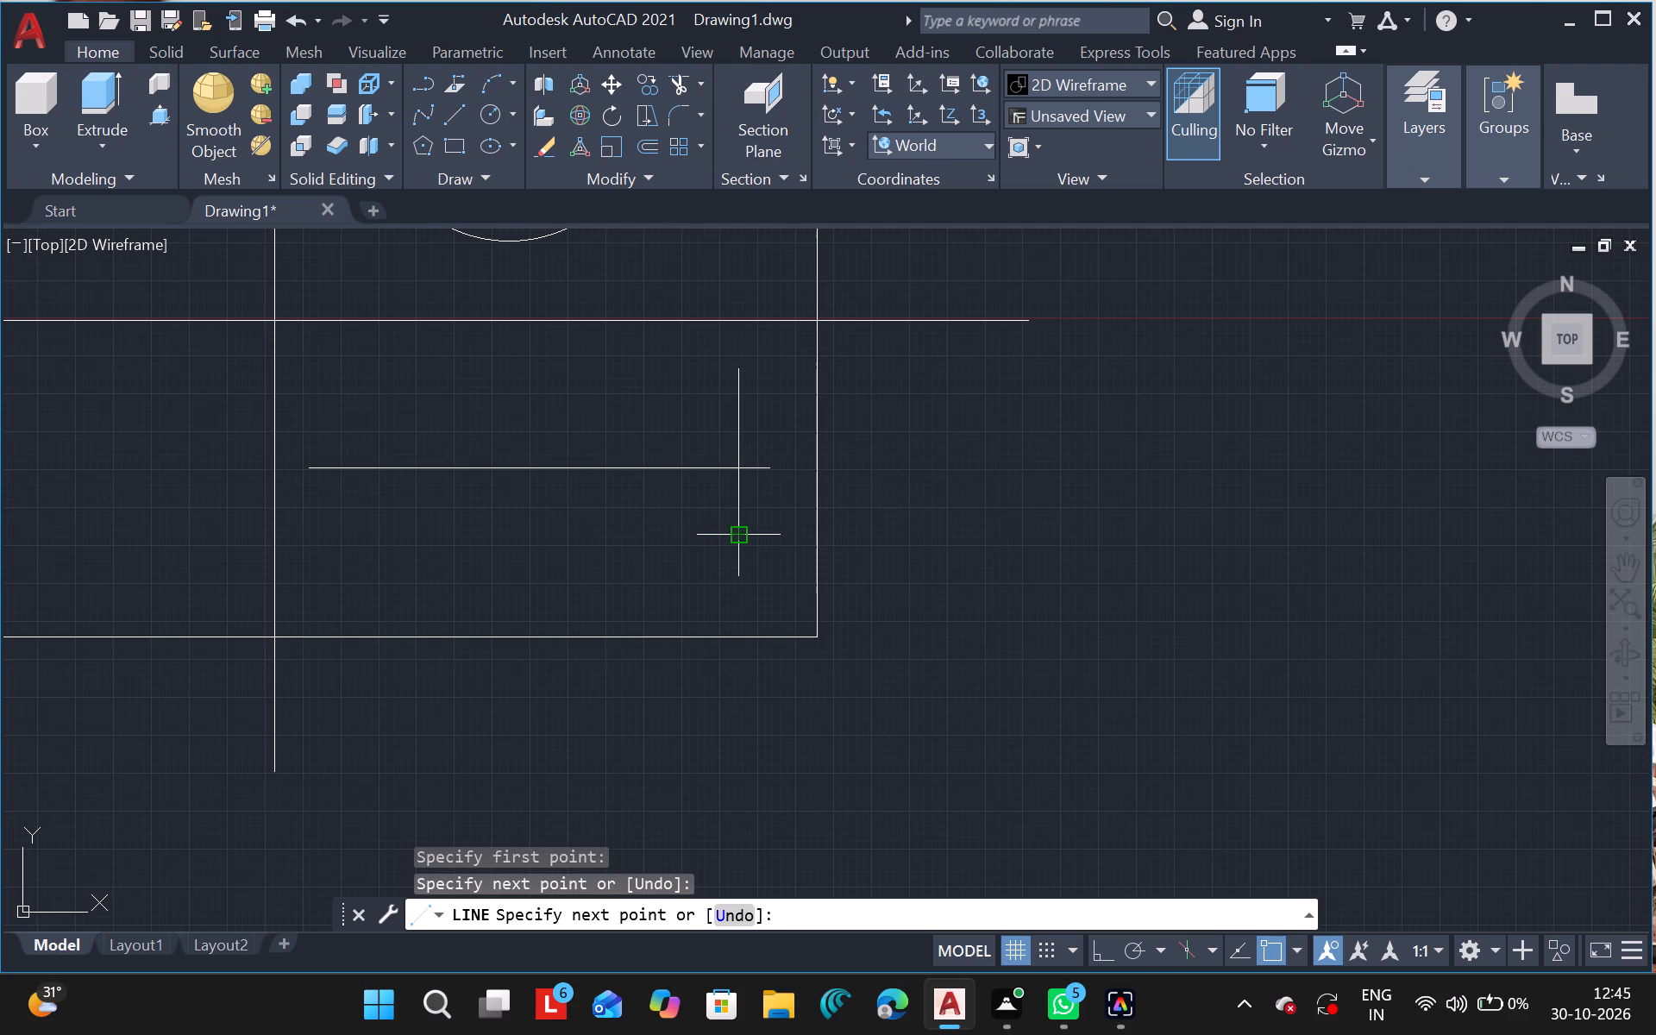
{"action": "key", "text": "Escape"}
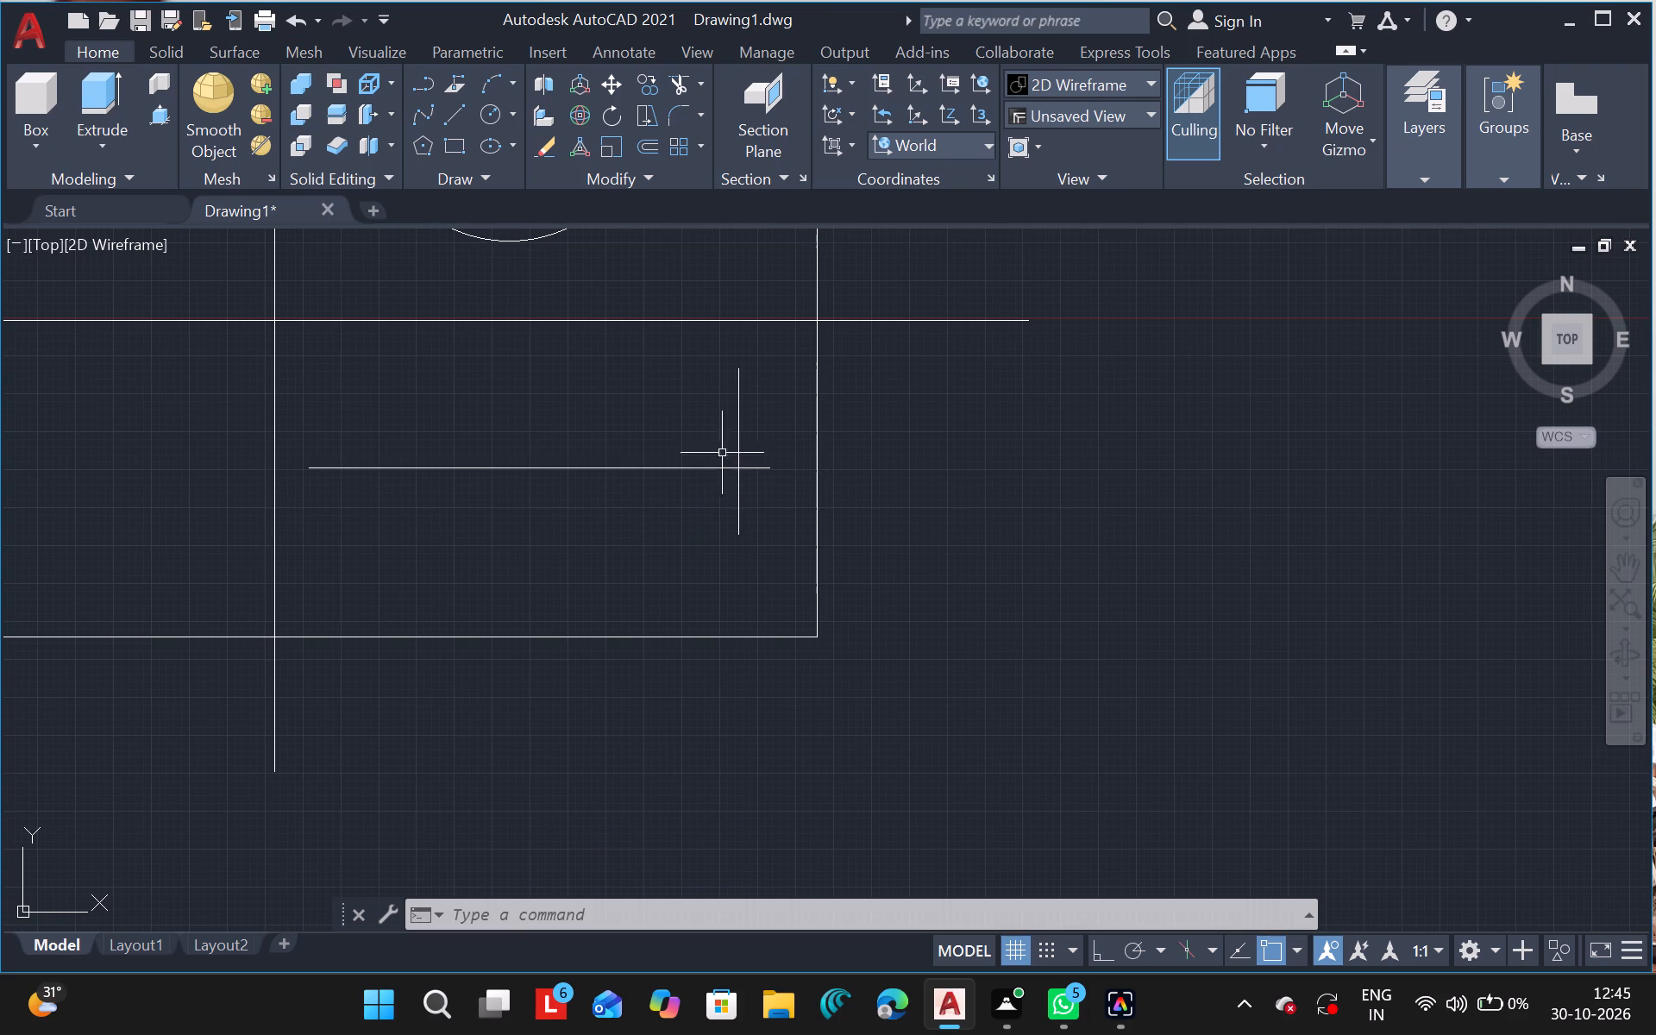
Move the short vertical line near the outer border slightly down so the horizontal line crosses its middle.
{"action": "left_click_drag", "start_coordinate": [740, 427], "coordinate": [1099, 482]}
{"action": "type", "text": "MO"}
{"action": "left_click", "coordinate": [637, 705]}
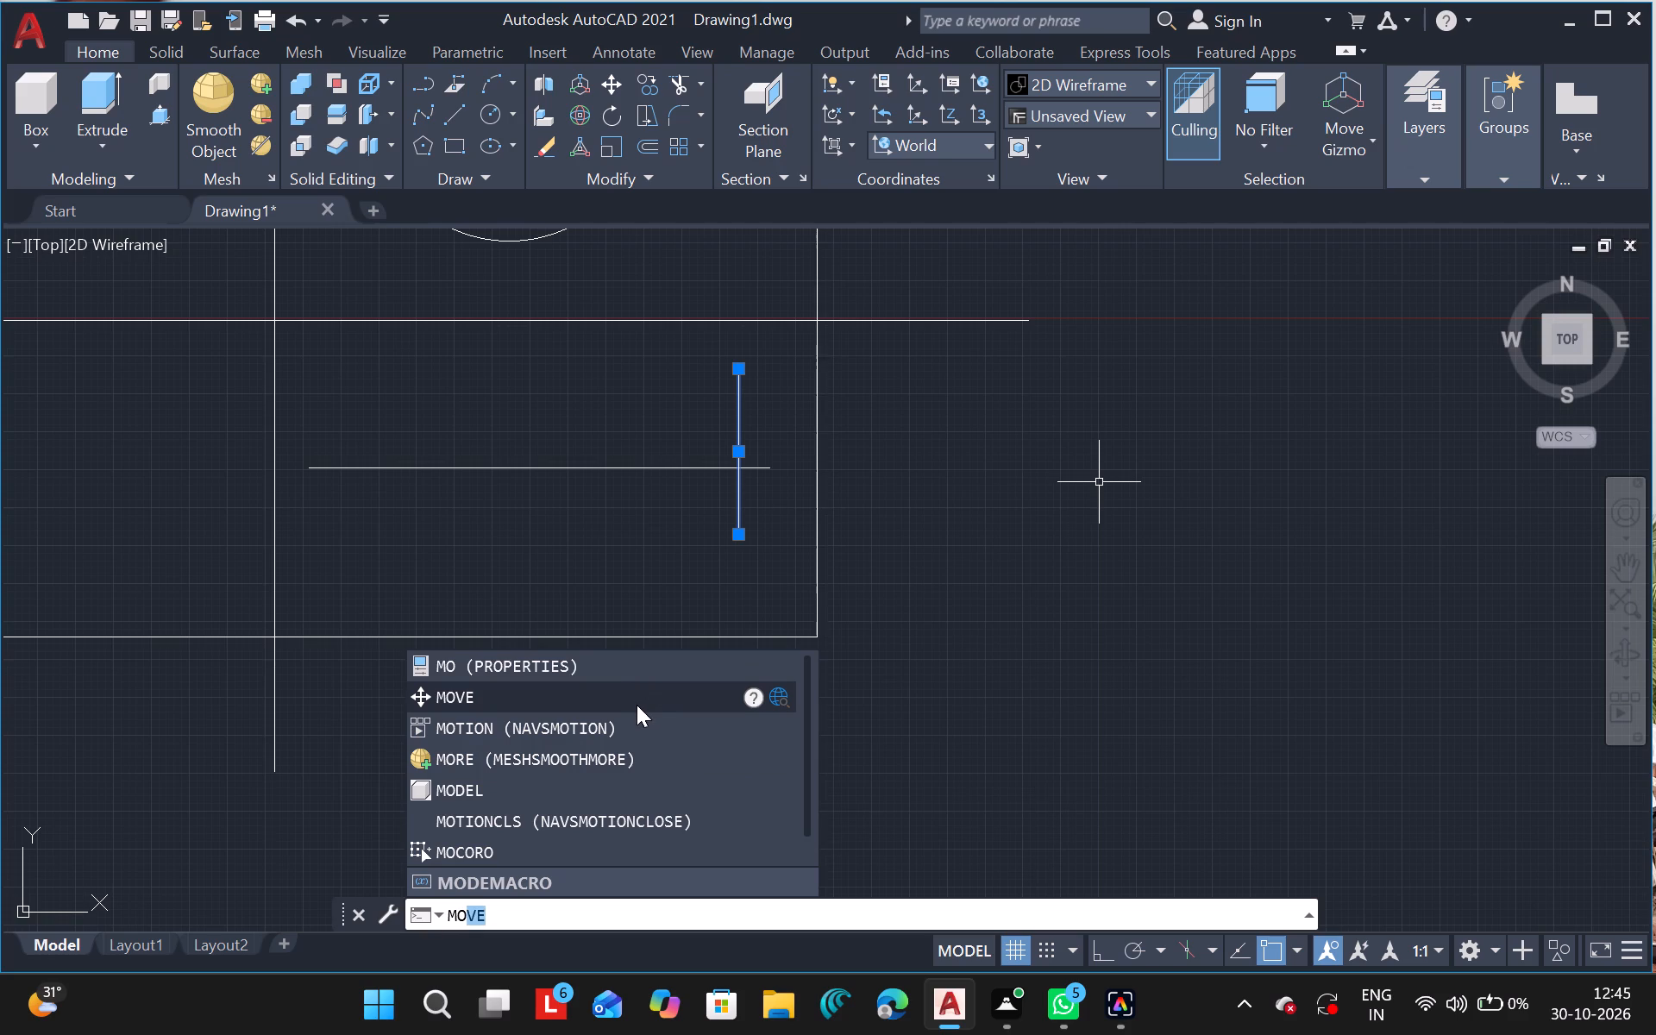
{"action": "left_click", "coordinate": [641, 700]}
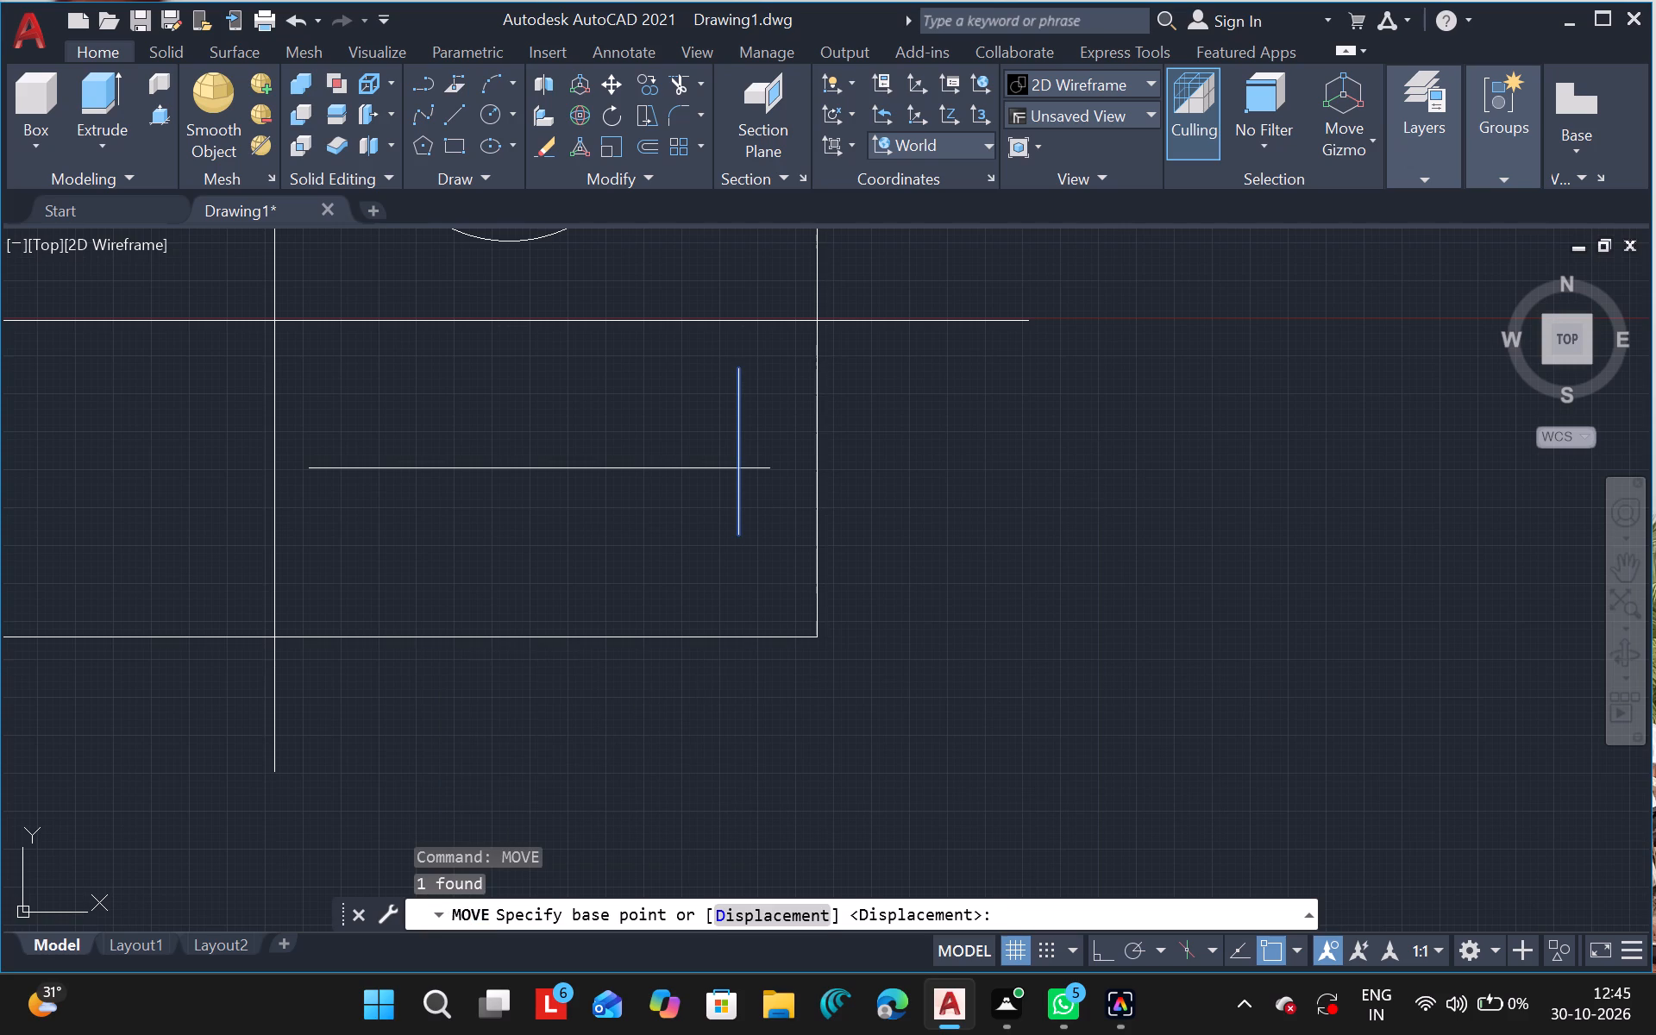
{"action": "left_click_drag", "start_coordinate": [1225, 640], "coordinate": [1226, 669]}
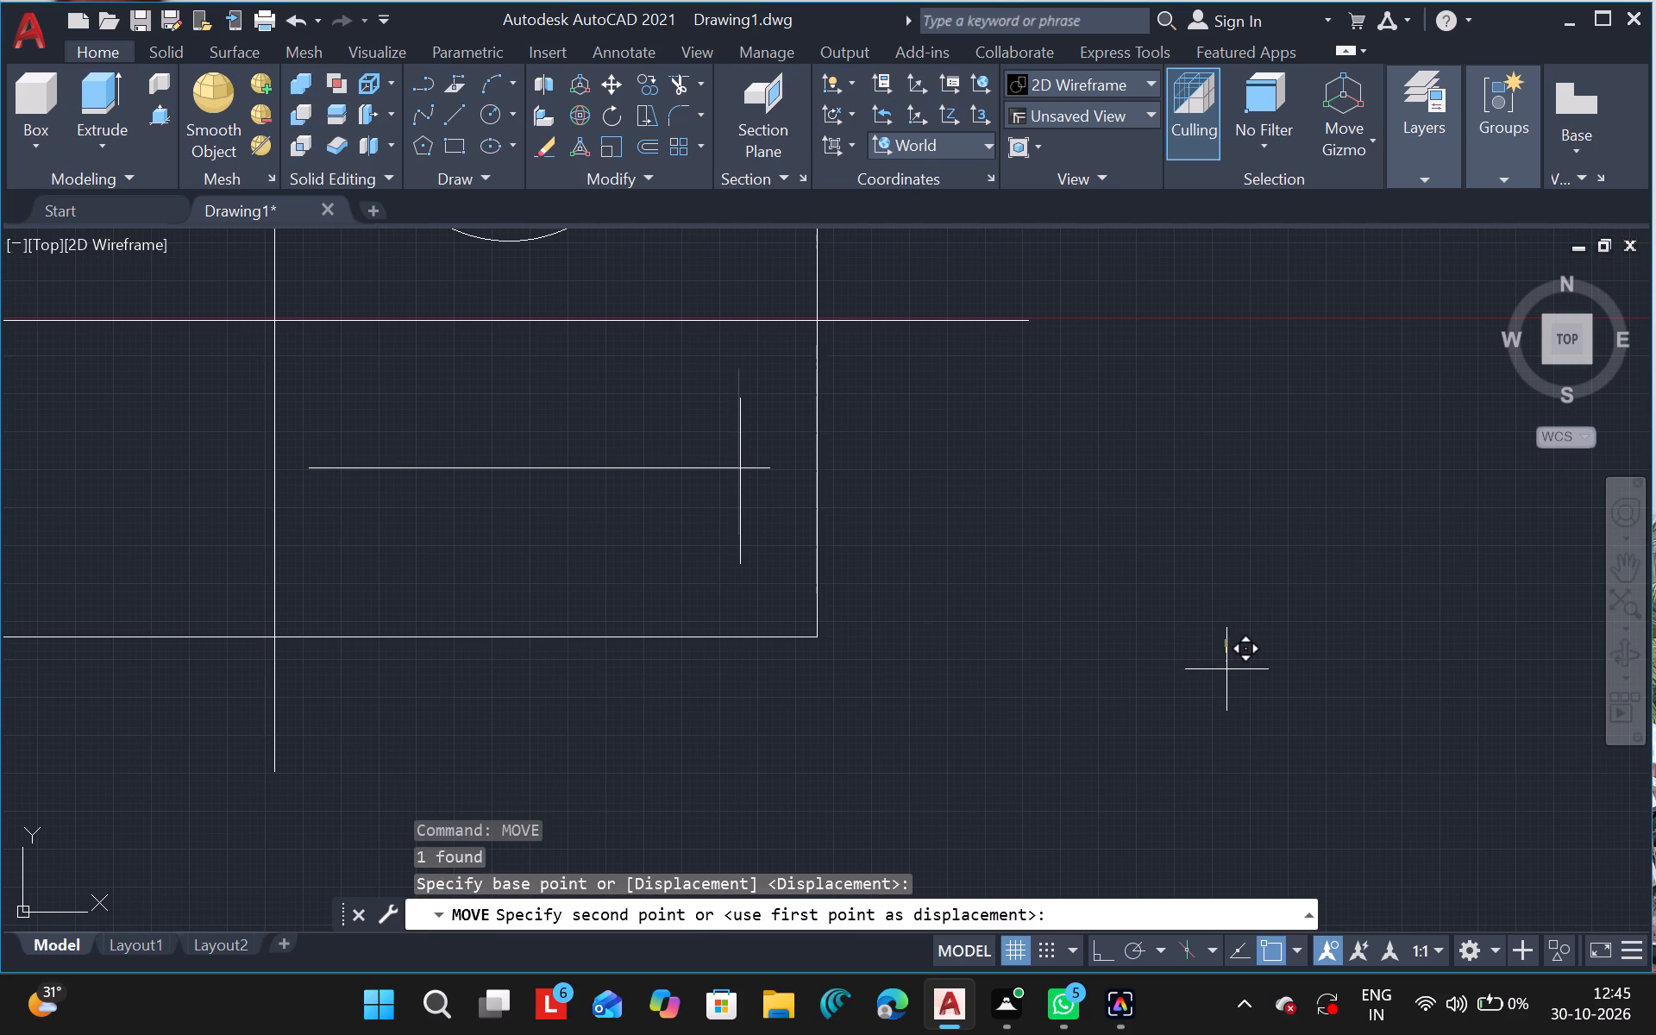
{"action": "left_click_drag", "start_coordinate": [1226, 669], "coordinate": [1227, 665]}
{"action": "left_click", "coordinate": [1227, 665]}
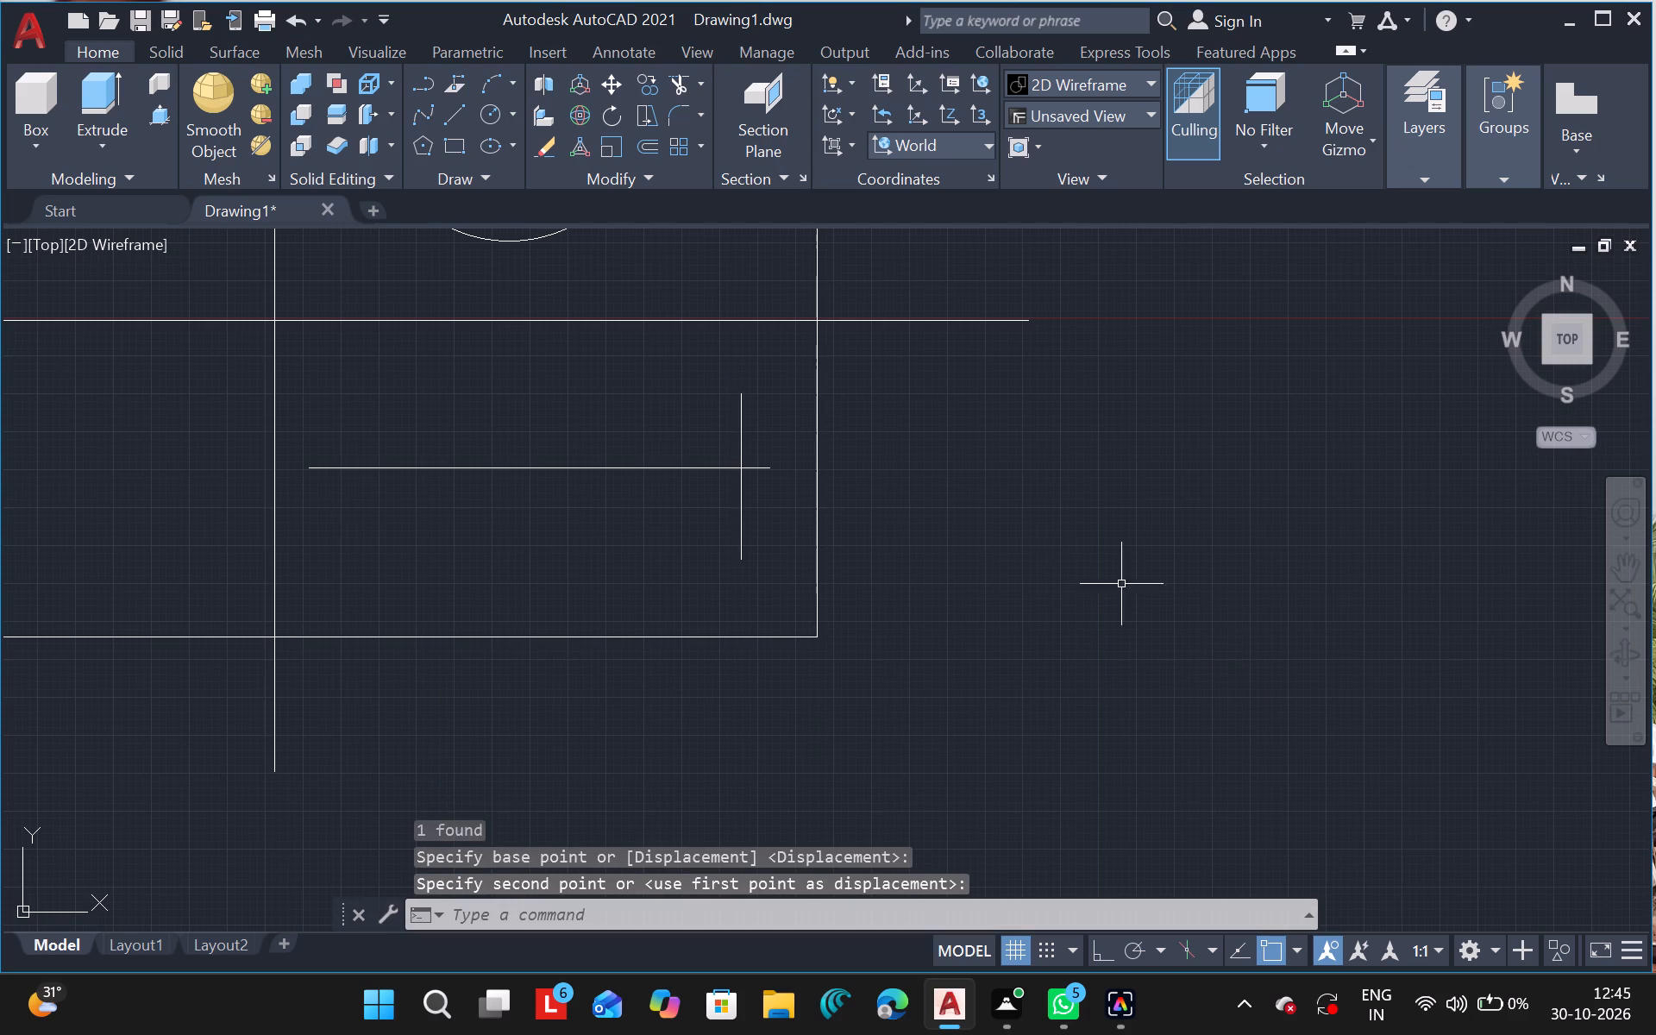
Draw a shorter vertical line crossing the horizontal line near its end beside the dividing vertical line.
{"action": "left_click", "coordinate": [448, 119]}
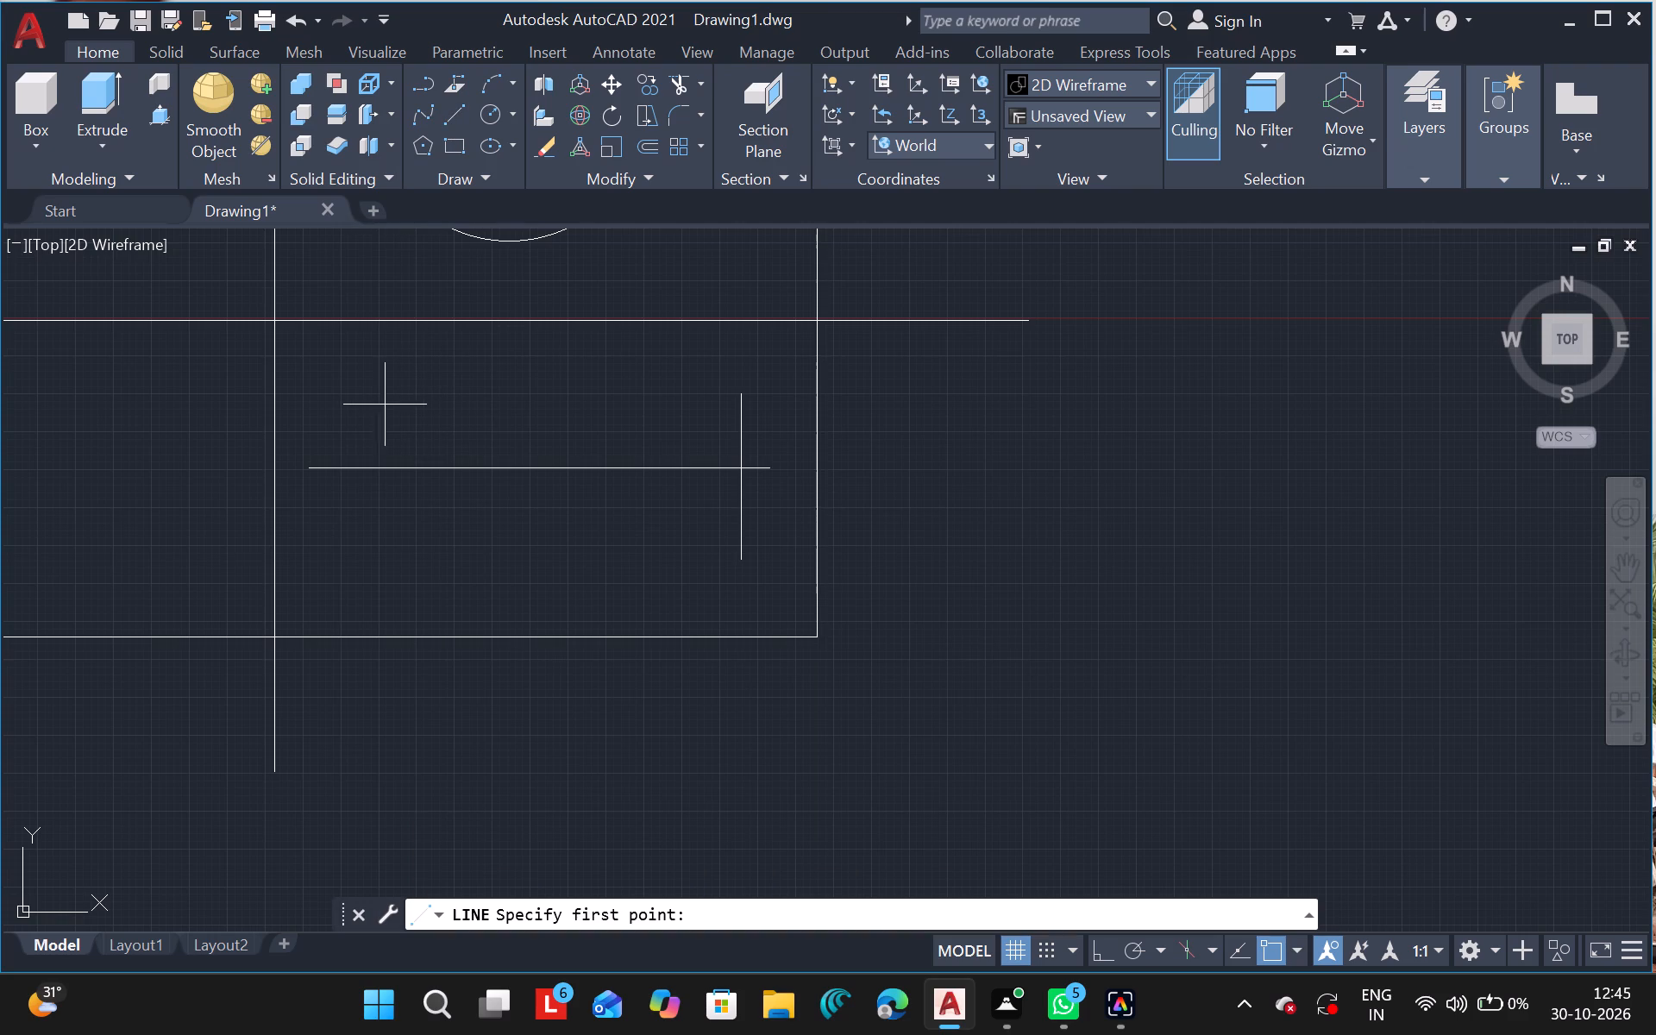
{"action": "left_click_drag", "start_coordinate": [374, 405], "coordinate": [353, 498]}
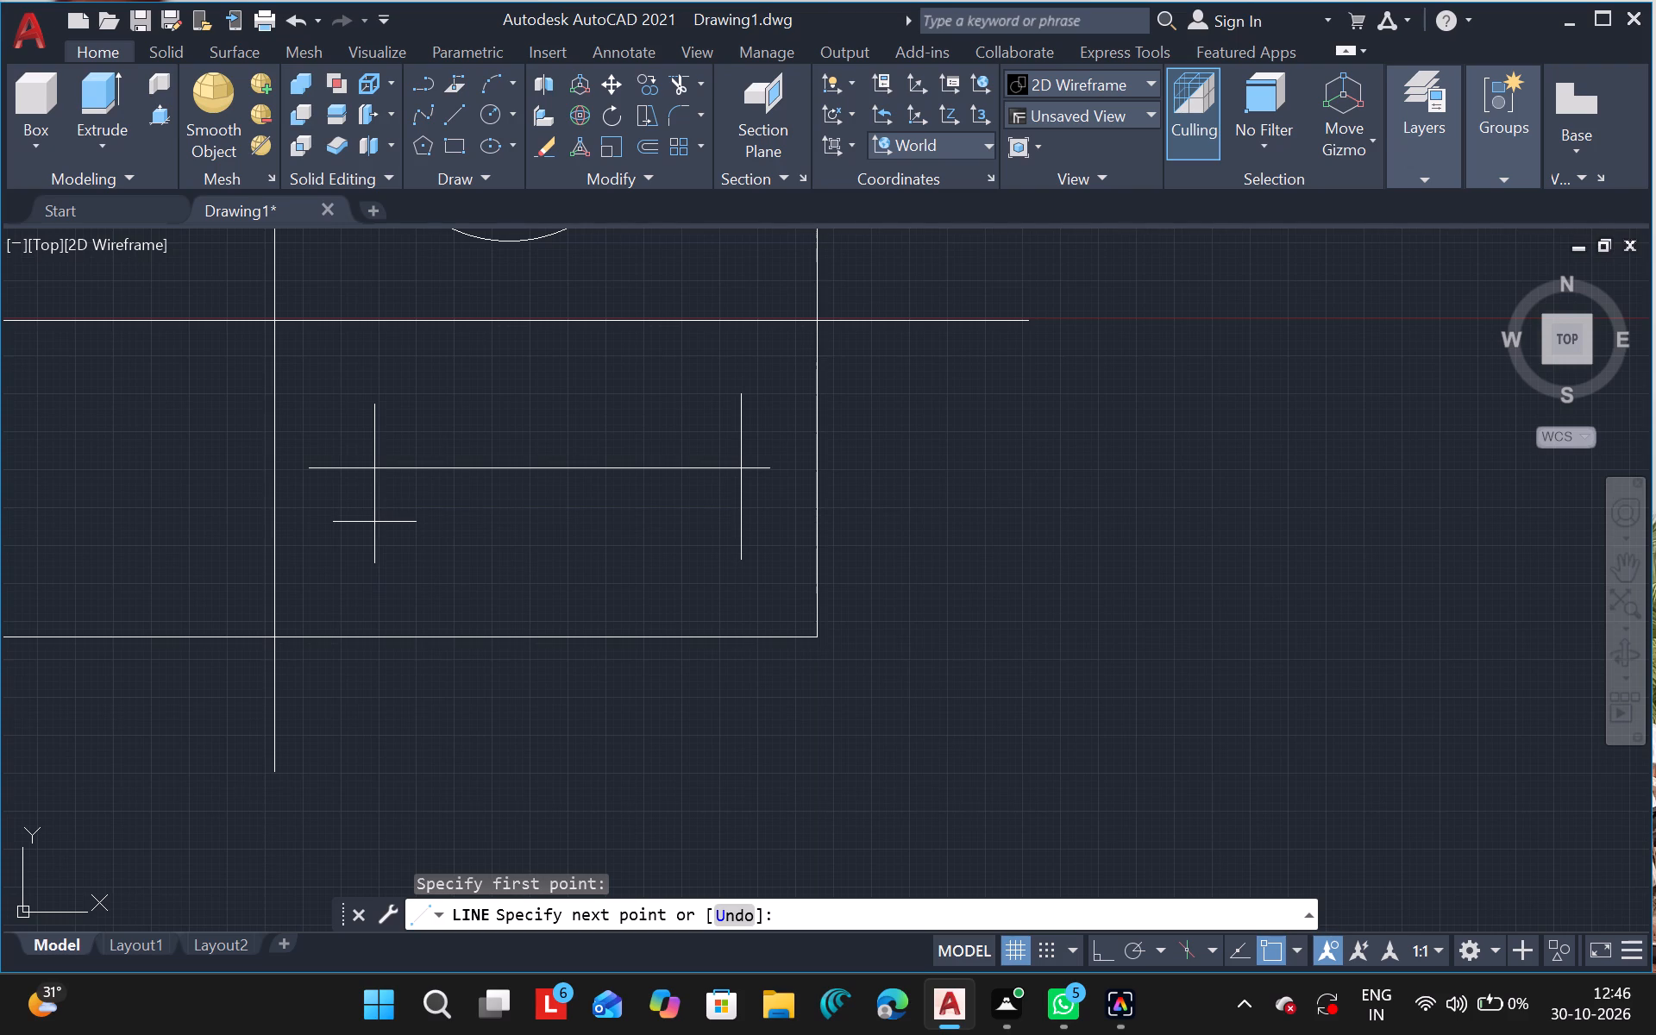
{"action": "left_click", "coordinate": [374, 522]}
{"action": "key", "text": "Escape"}
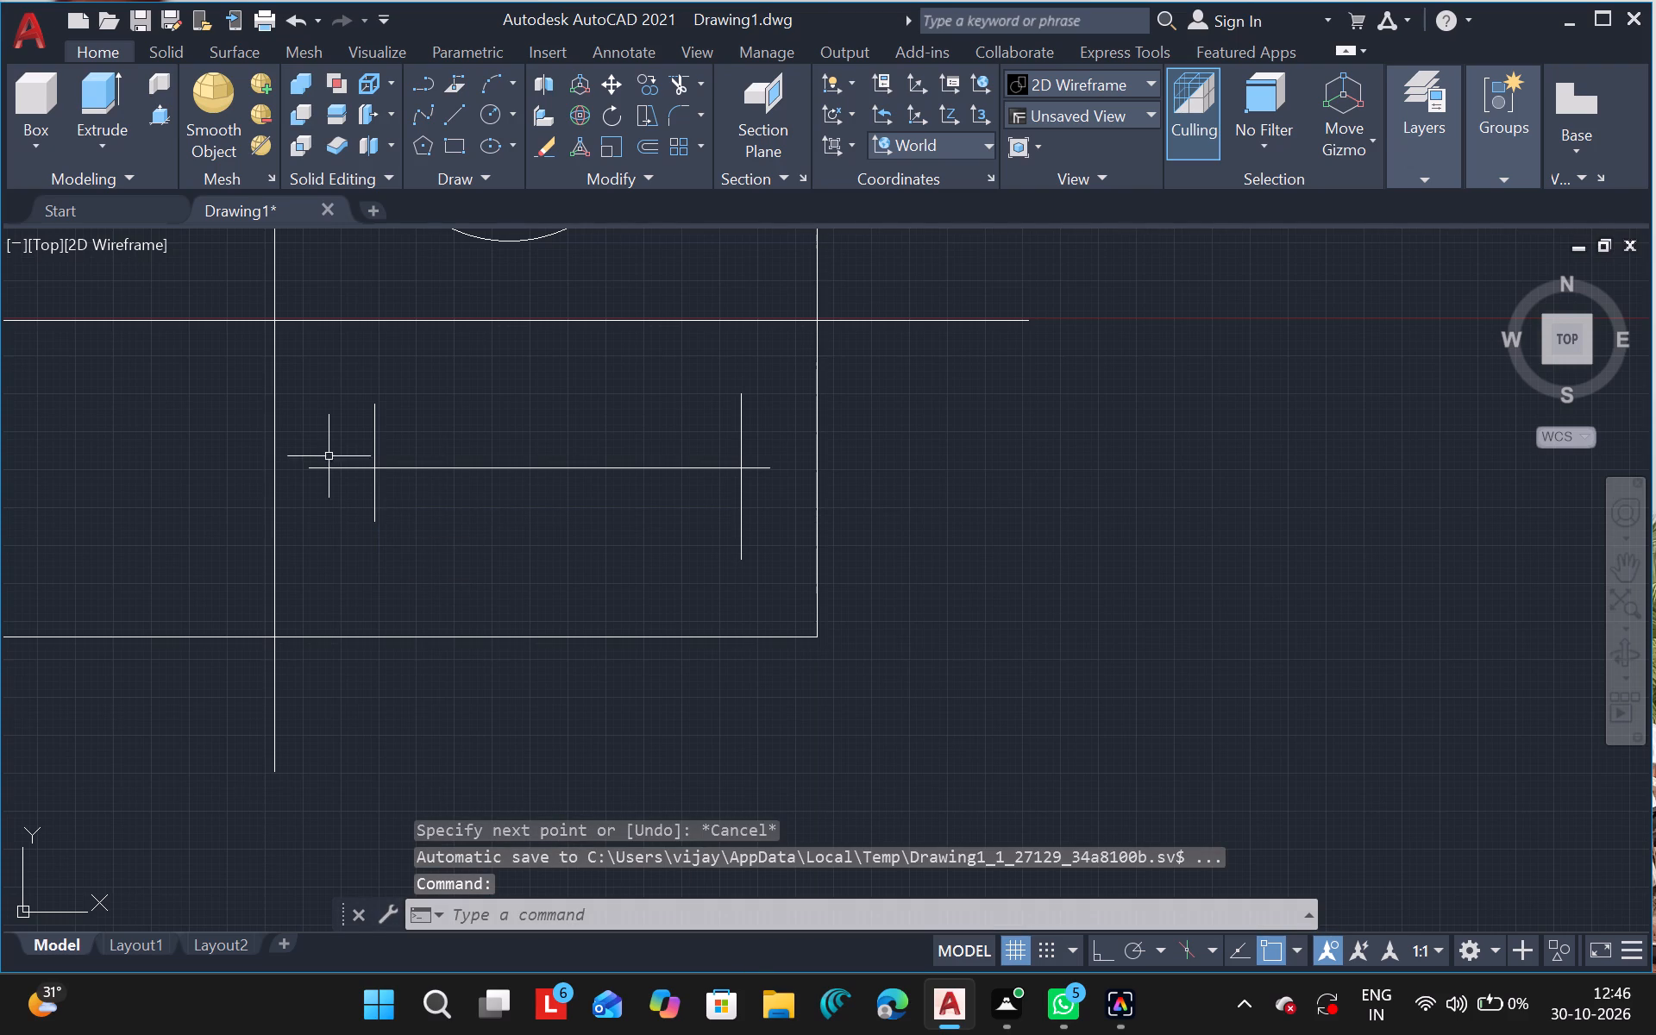
Move the shorter vertical line slightly down and away from the dividing line, roughly centred on the horizontal line.
{"action": "left_click_drag", "start_coordinate": [377, 449], "coordinate": [622, 600]}
{"action": "type", "text": "MO"}
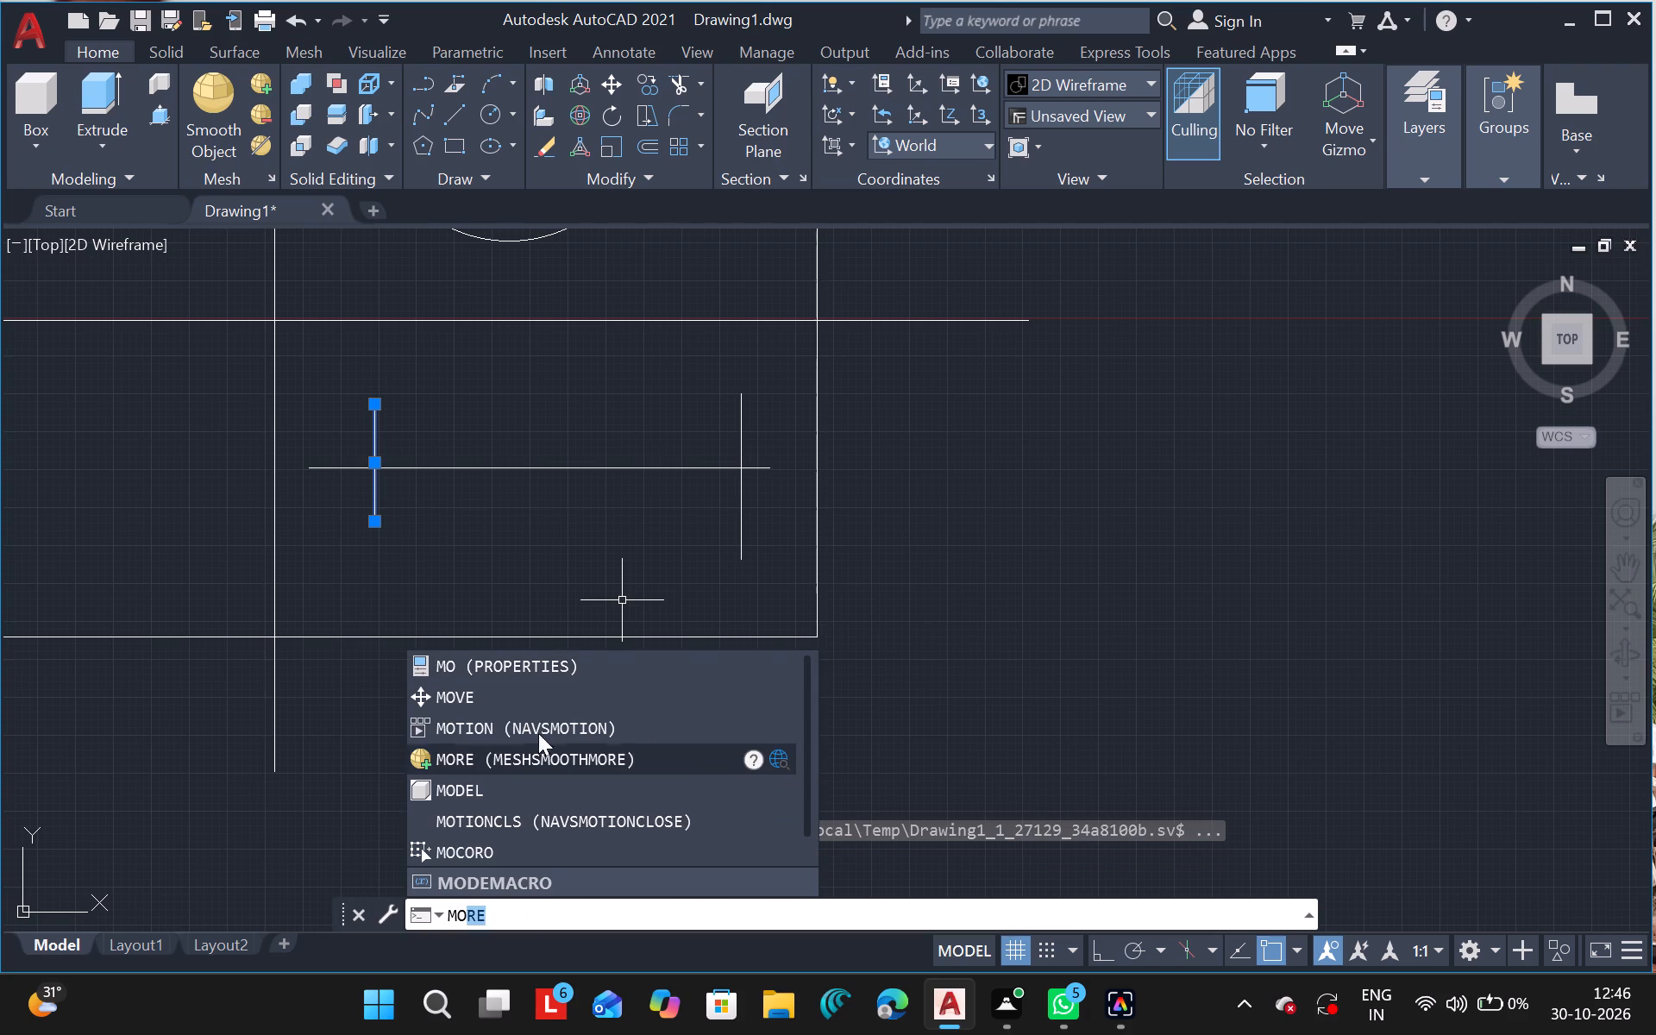
{"action": "left_click", "coordinate": [528, 706]}
{"action": "left_click_drag", "start_coordinate": [544, 741], "coordinate": [549, 751]}
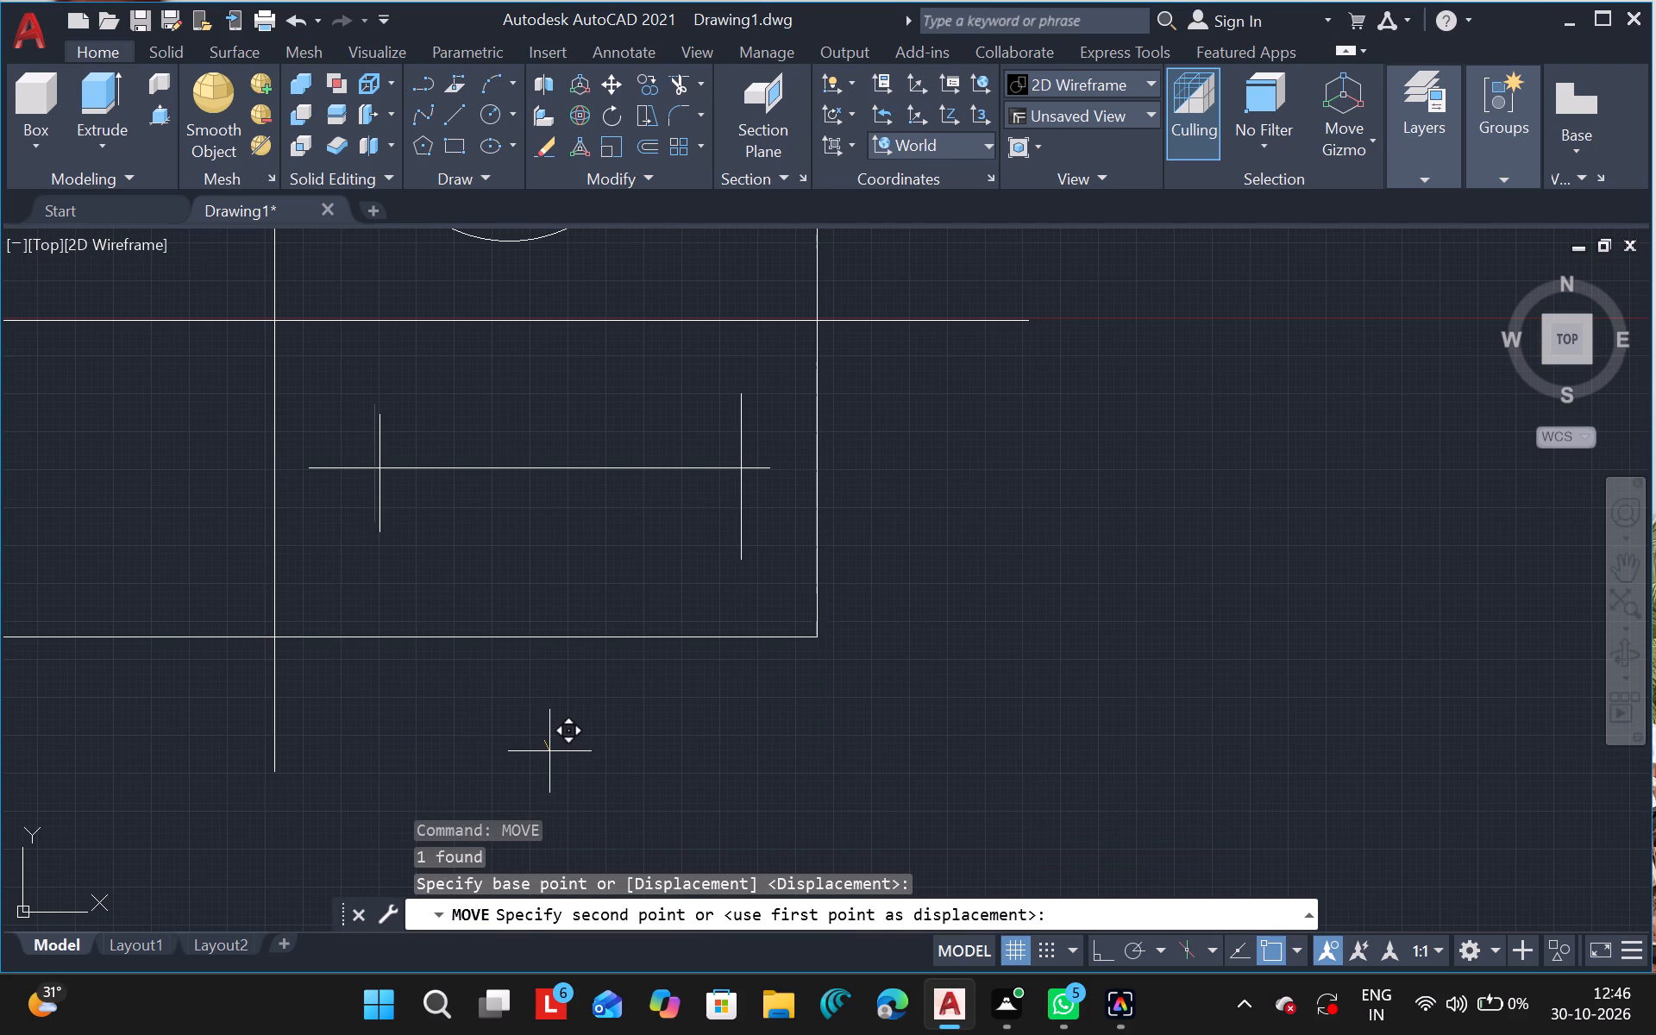
{"action": "left_click_drag", "start_coordinate": [549, 751], "coordinate": [549, 750]}
{"action": "left_click", "coordinate": [549, 750]}
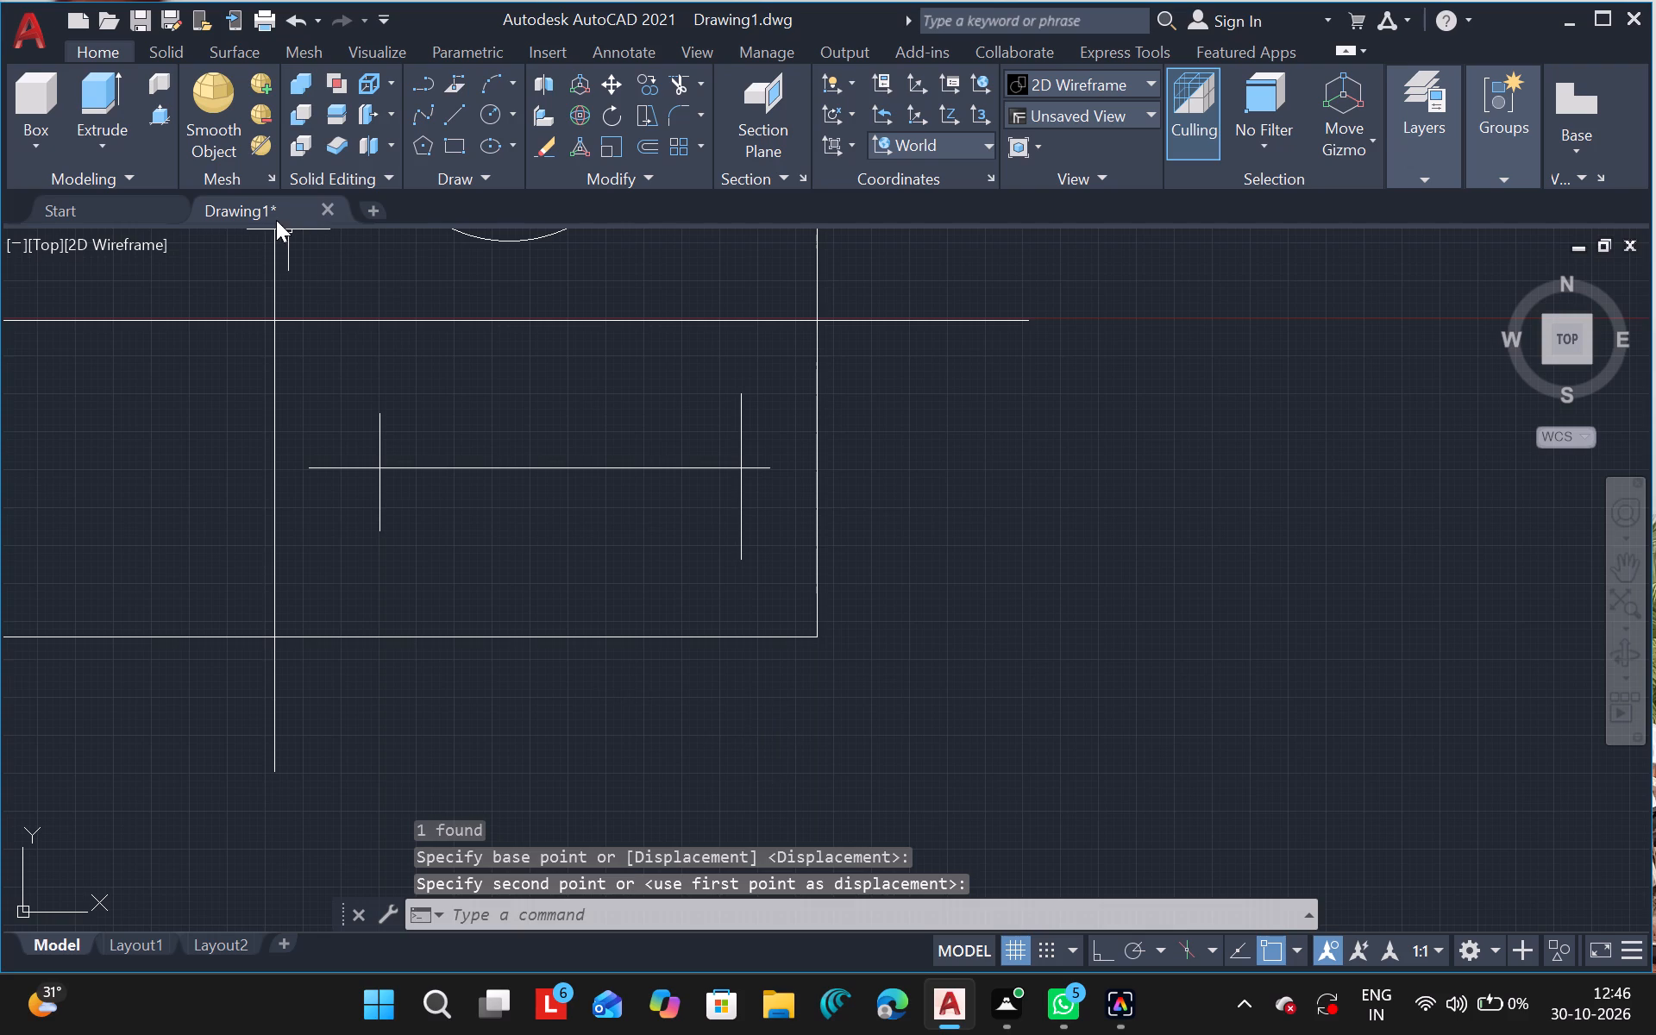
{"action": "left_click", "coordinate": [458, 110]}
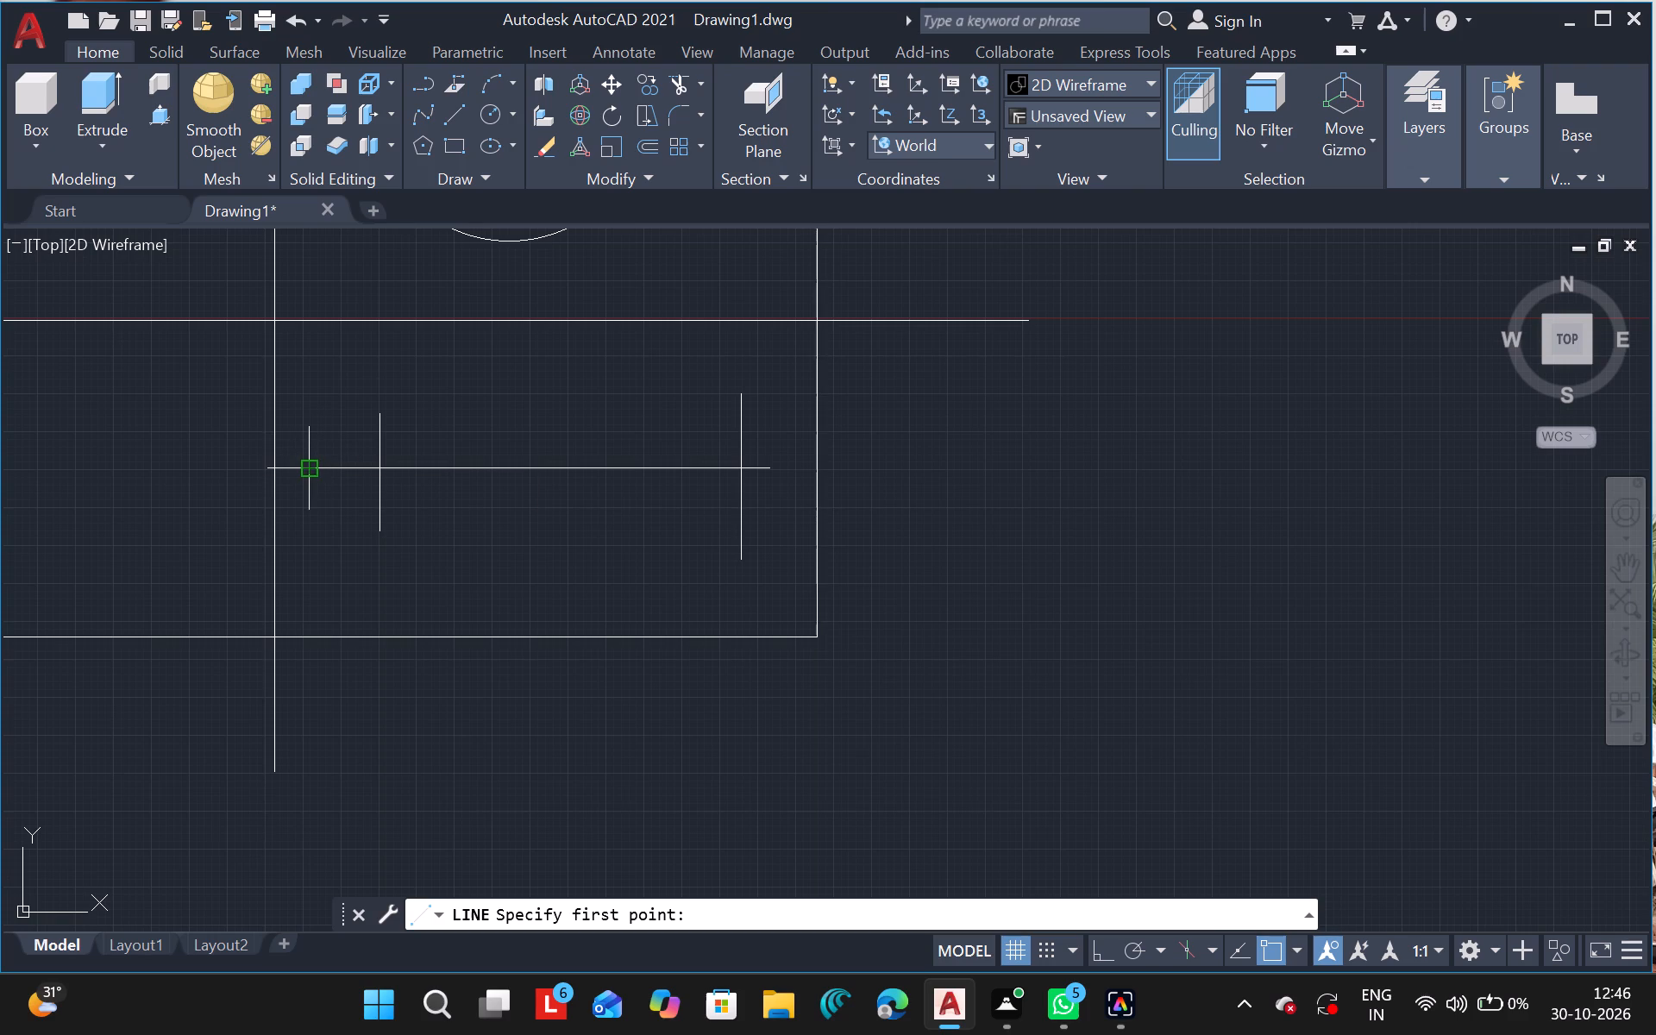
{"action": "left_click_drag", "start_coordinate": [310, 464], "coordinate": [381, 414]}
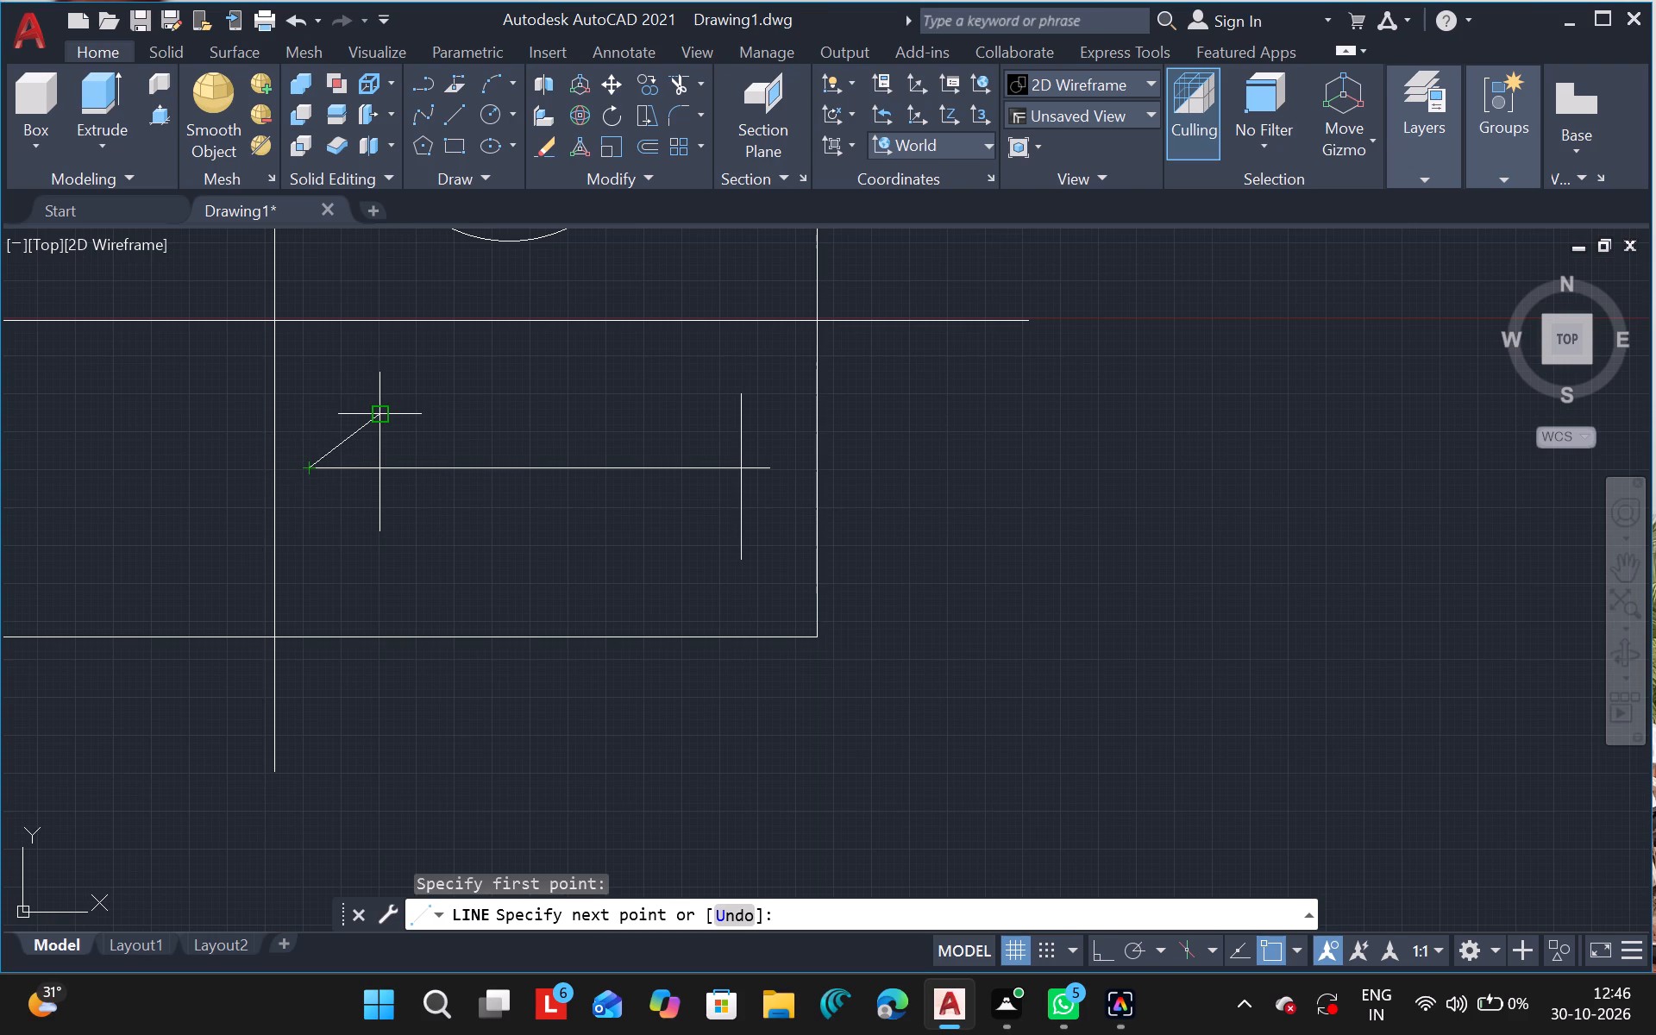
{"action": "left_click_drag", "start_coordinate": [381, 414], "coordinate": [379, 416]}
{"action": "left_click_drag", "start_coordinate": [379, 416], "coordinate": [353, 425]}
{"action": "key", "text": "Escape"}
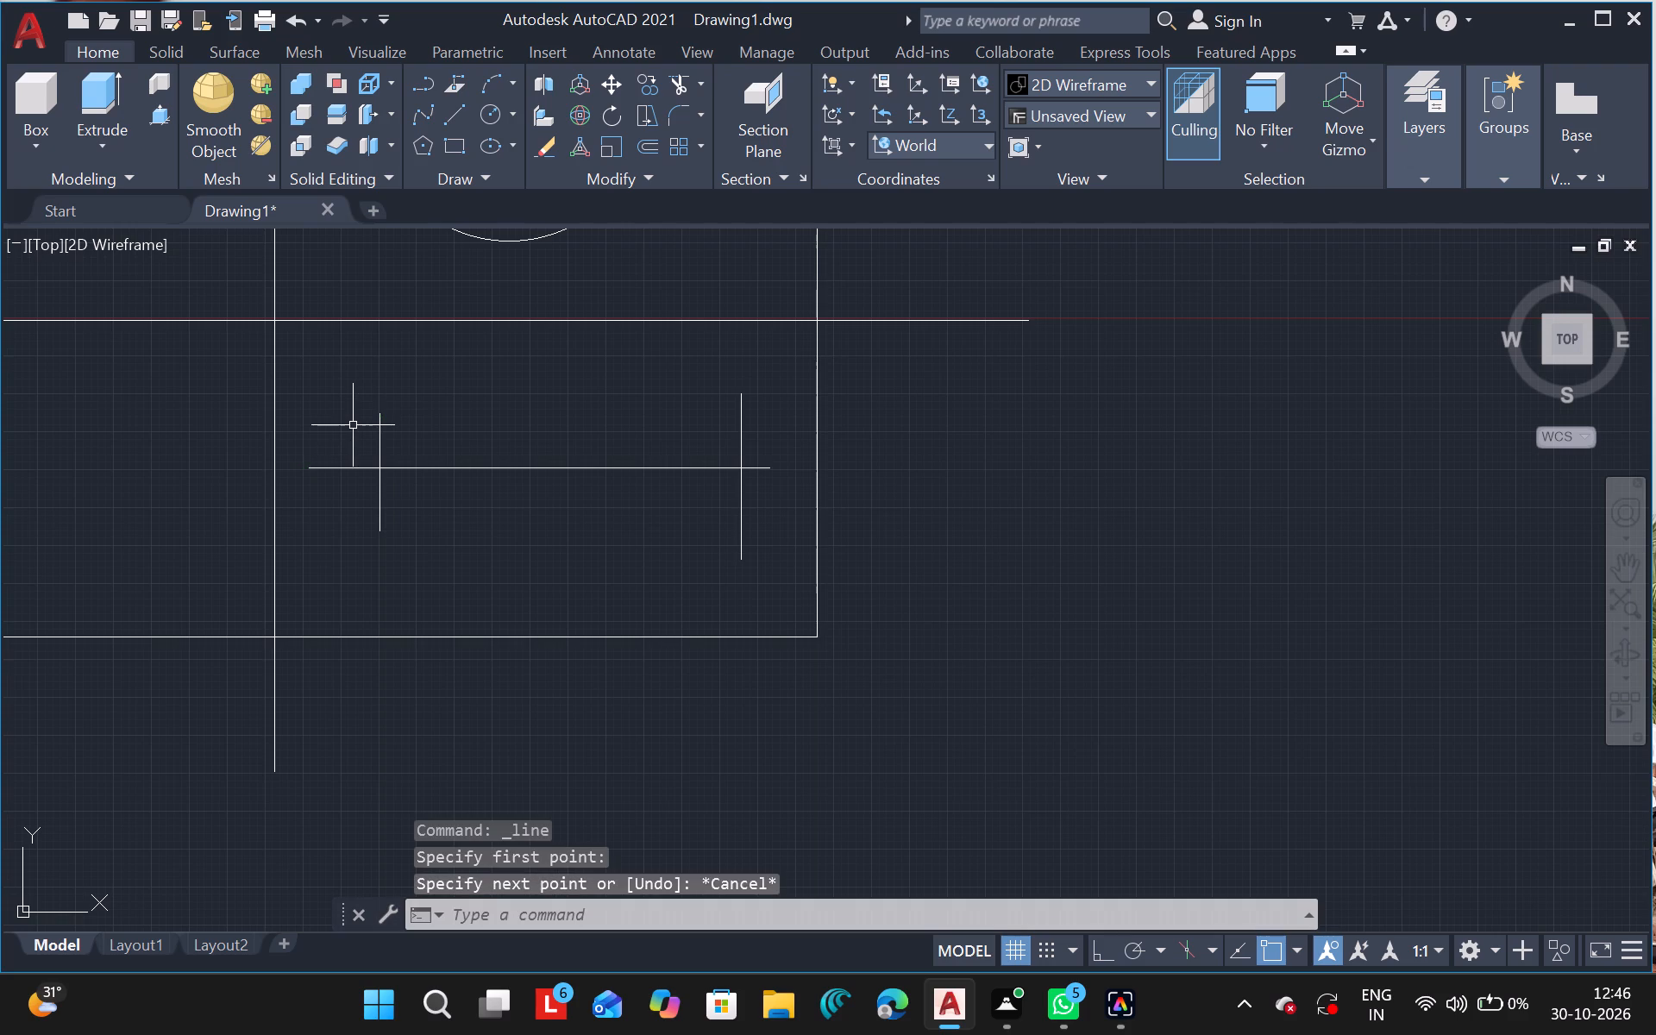
Nudge the shorter vertical line slightly up relative to the horizontal line.
{"action": "left_click_drag", "start_coordinate": [379, 485], "coordinate": [655, 512]}
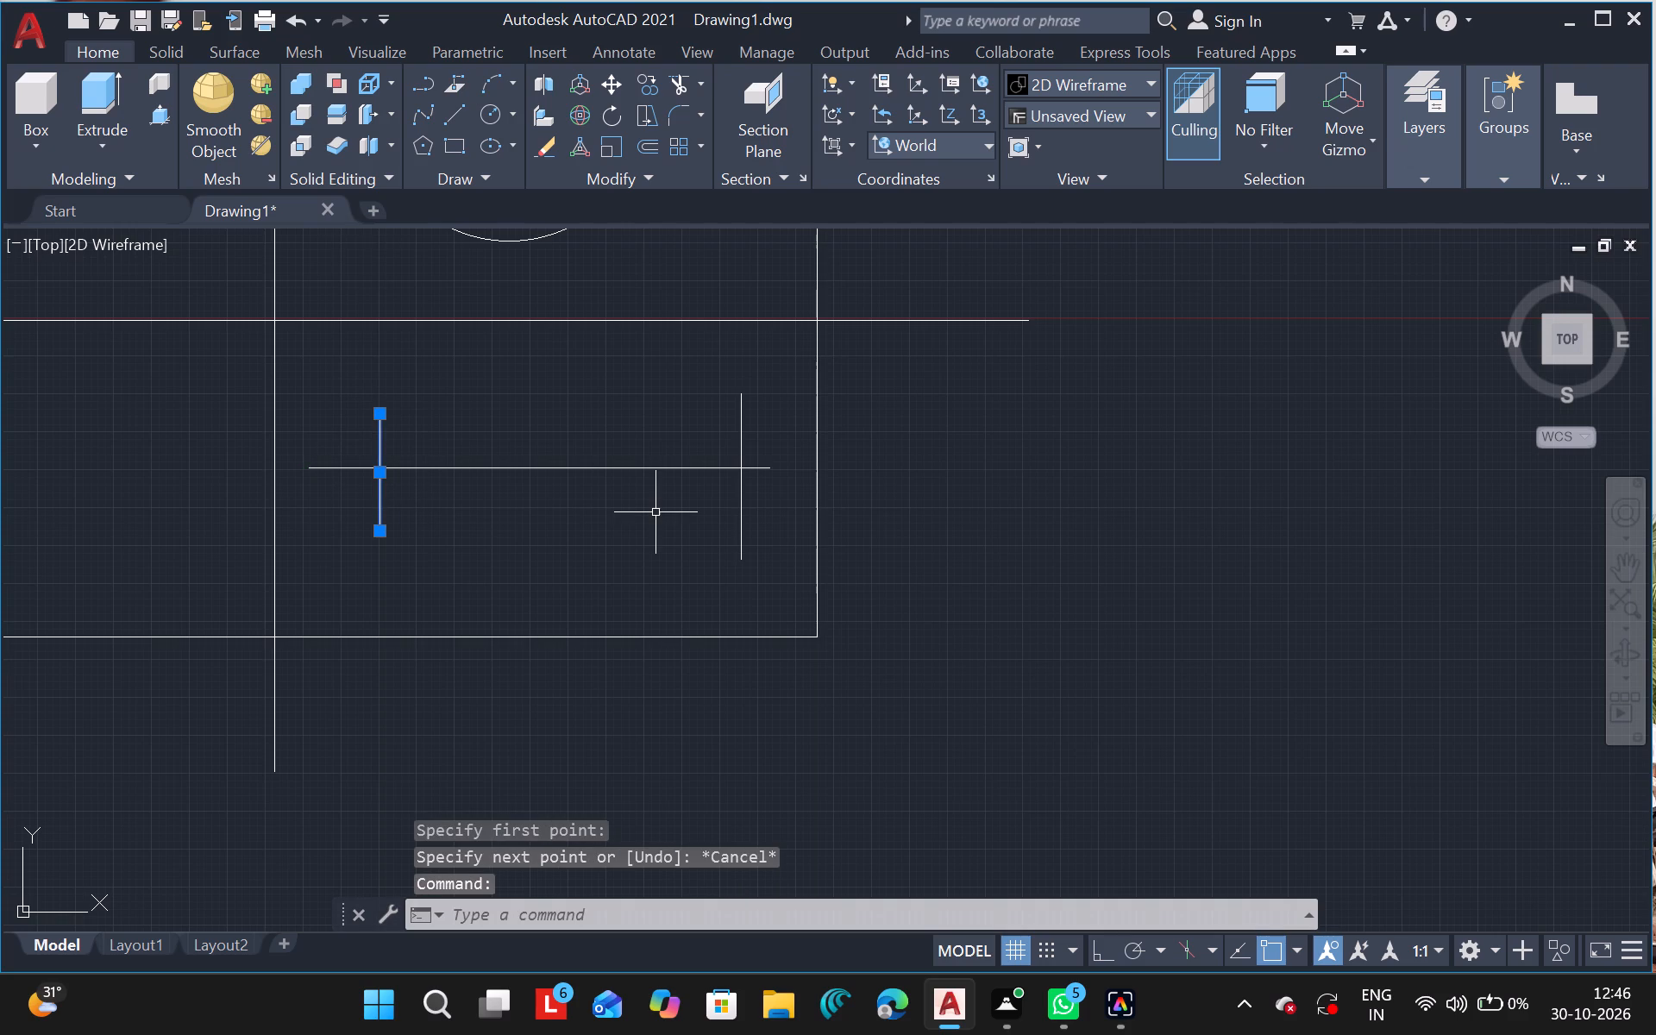
{"action": "type", "text": "MO"}
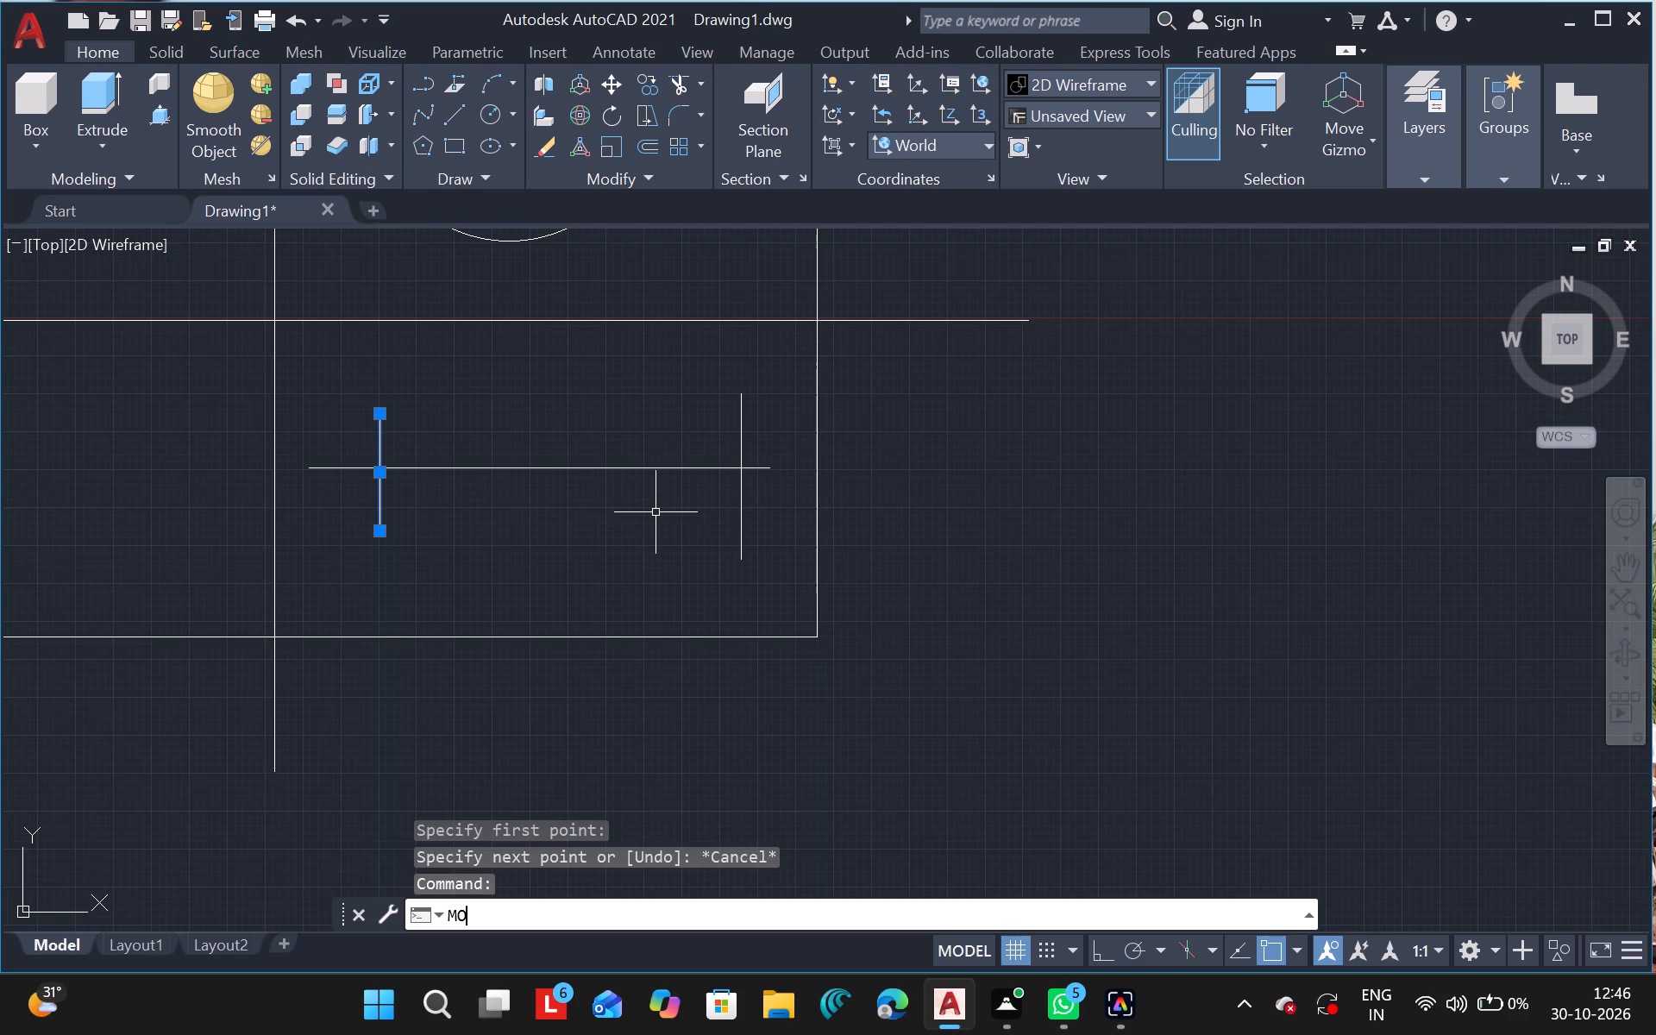
{"action": "left_click", "coordinate": [516, 688]}
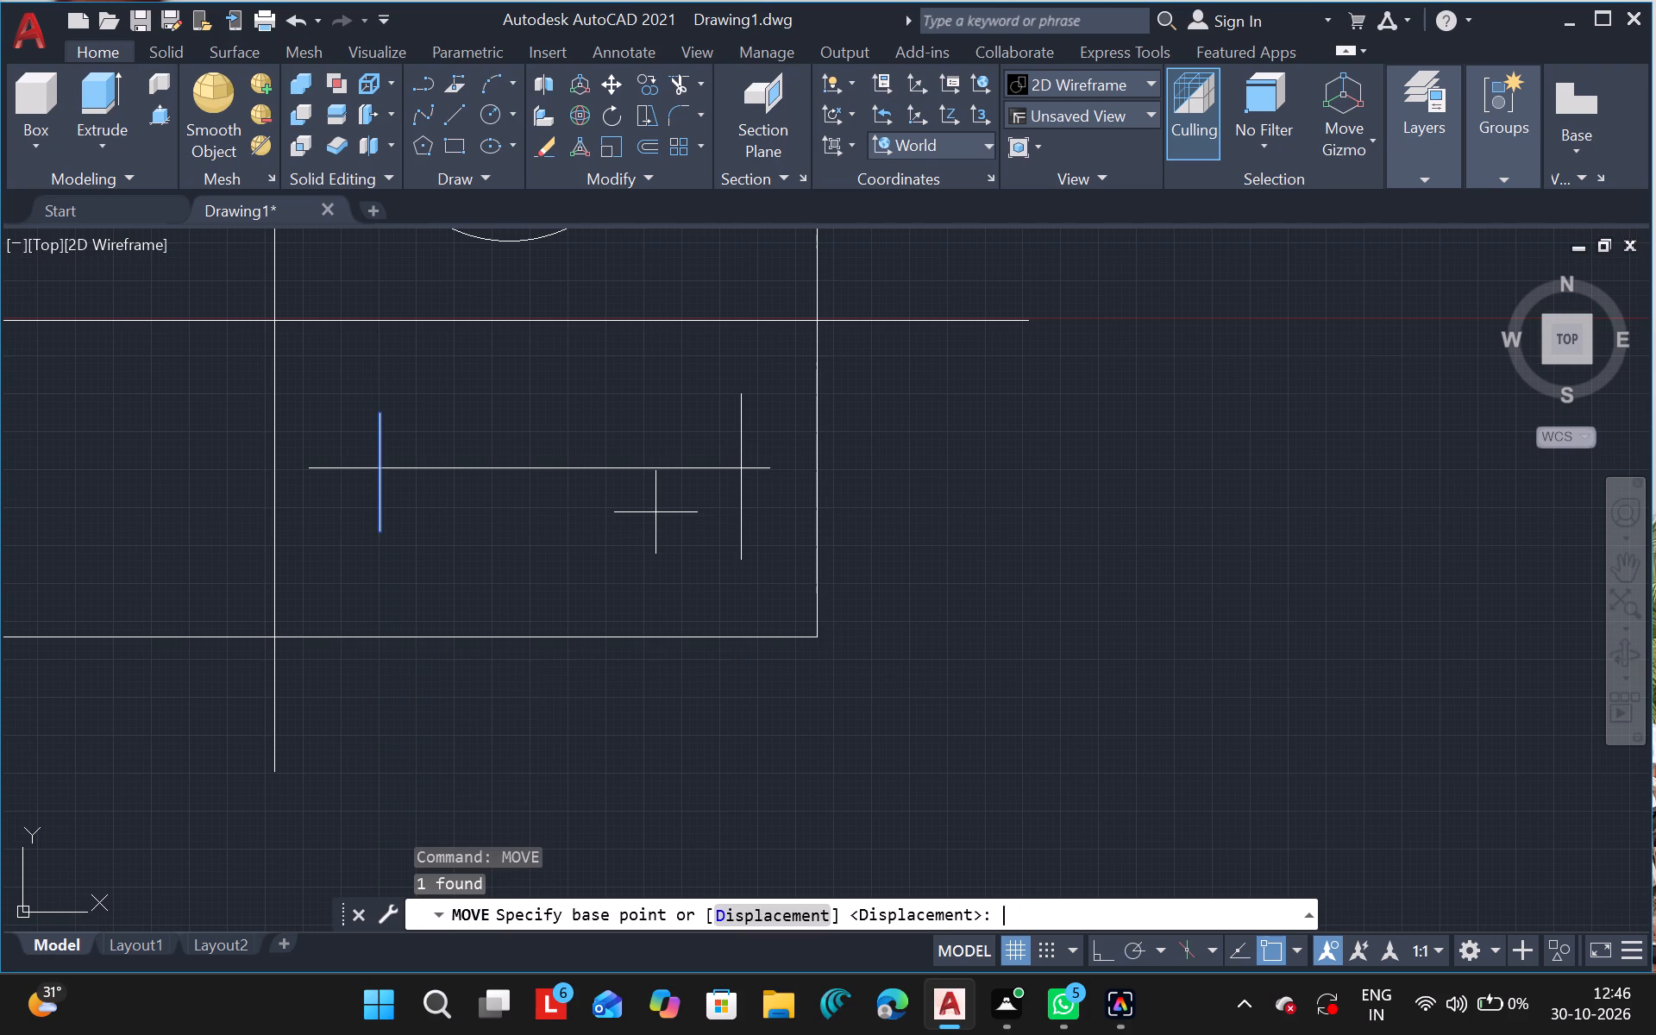
{"action": "left_click", "coordinate": [541, 577]}
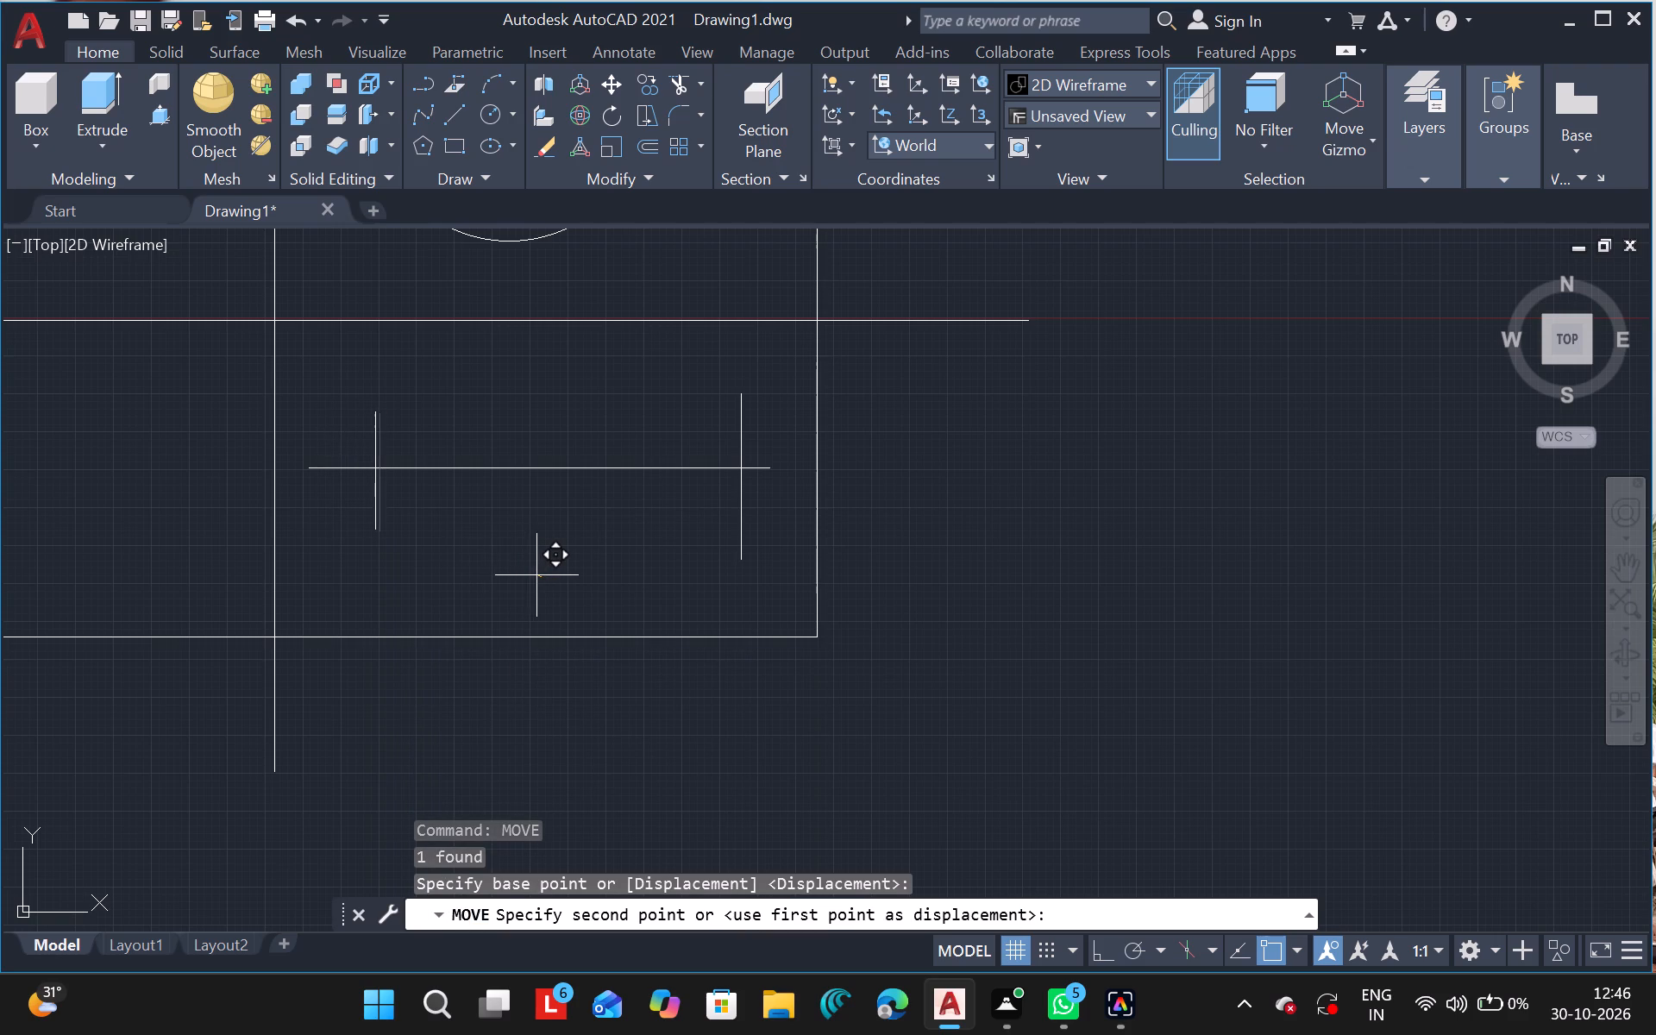
{"action": "left_click", "coordinate": [541, 575]}
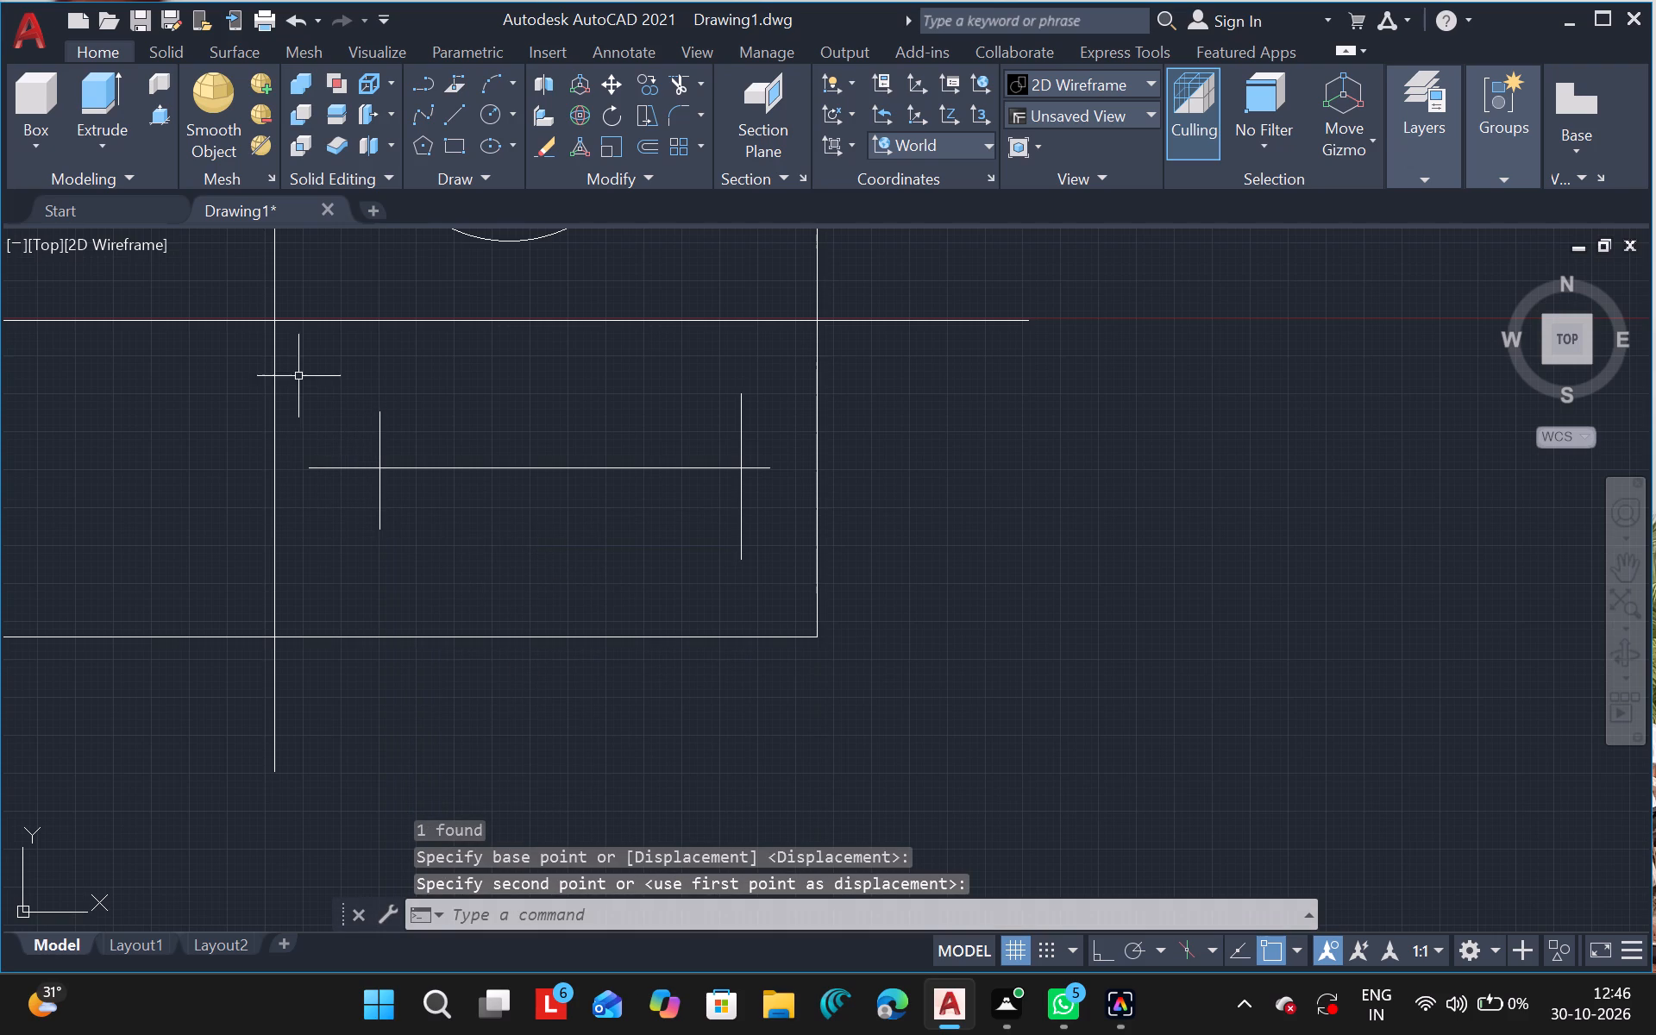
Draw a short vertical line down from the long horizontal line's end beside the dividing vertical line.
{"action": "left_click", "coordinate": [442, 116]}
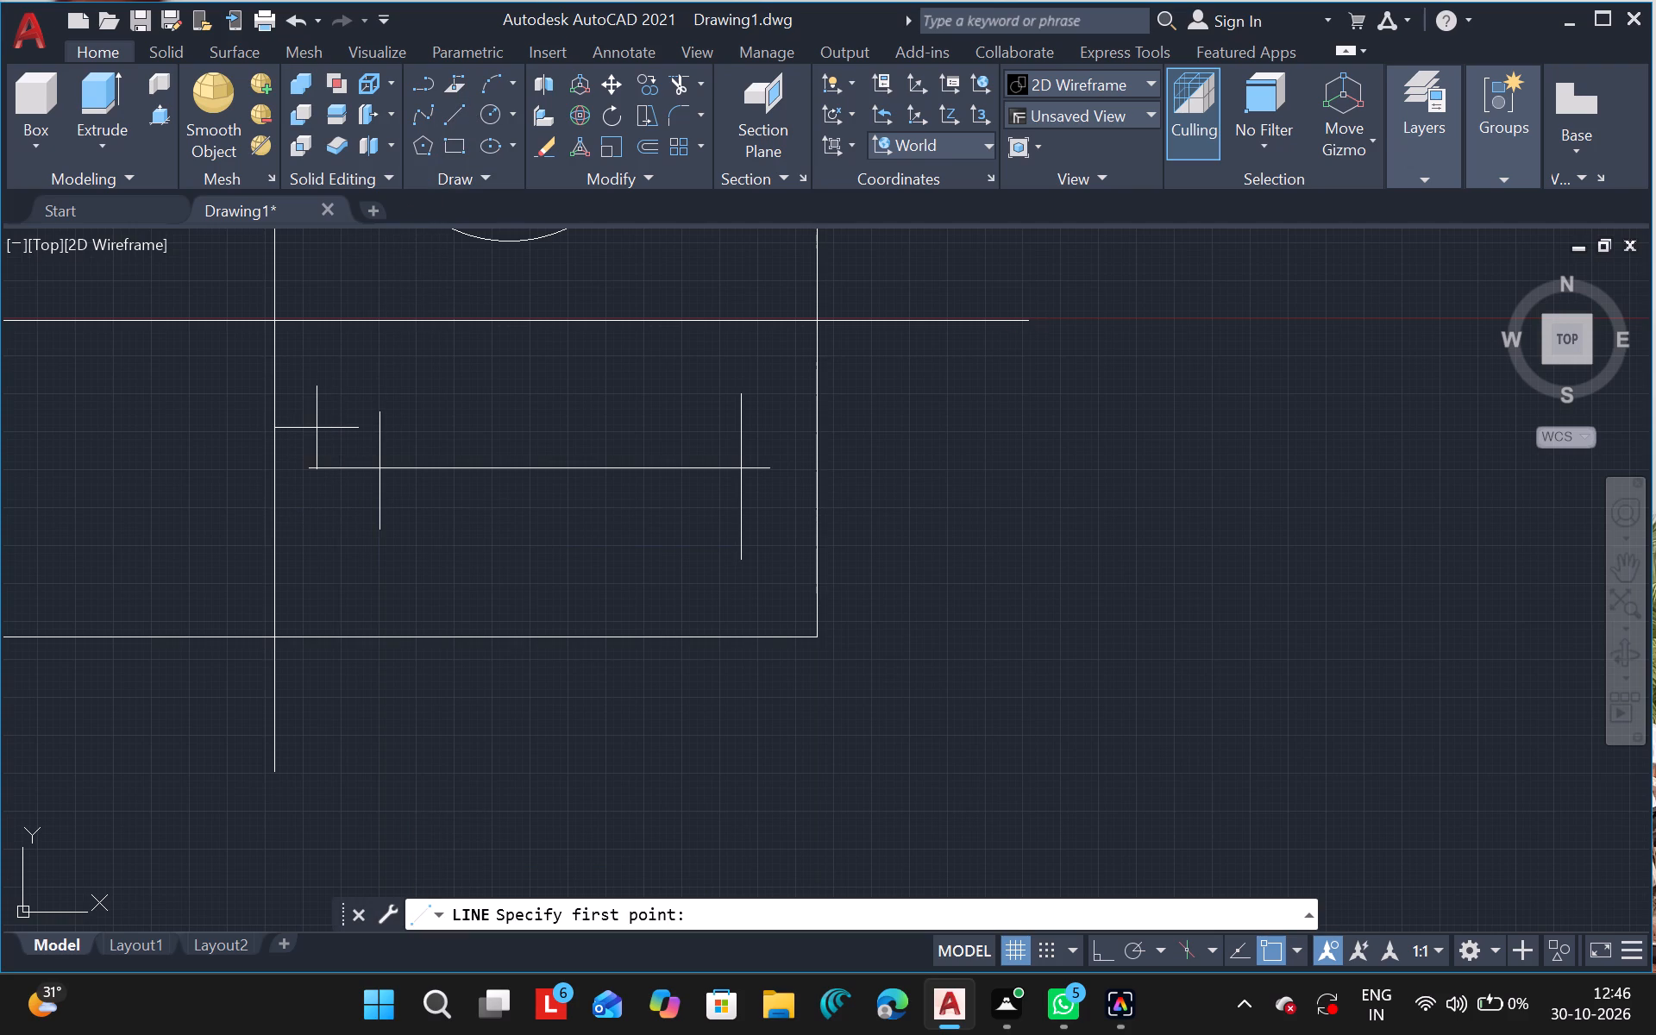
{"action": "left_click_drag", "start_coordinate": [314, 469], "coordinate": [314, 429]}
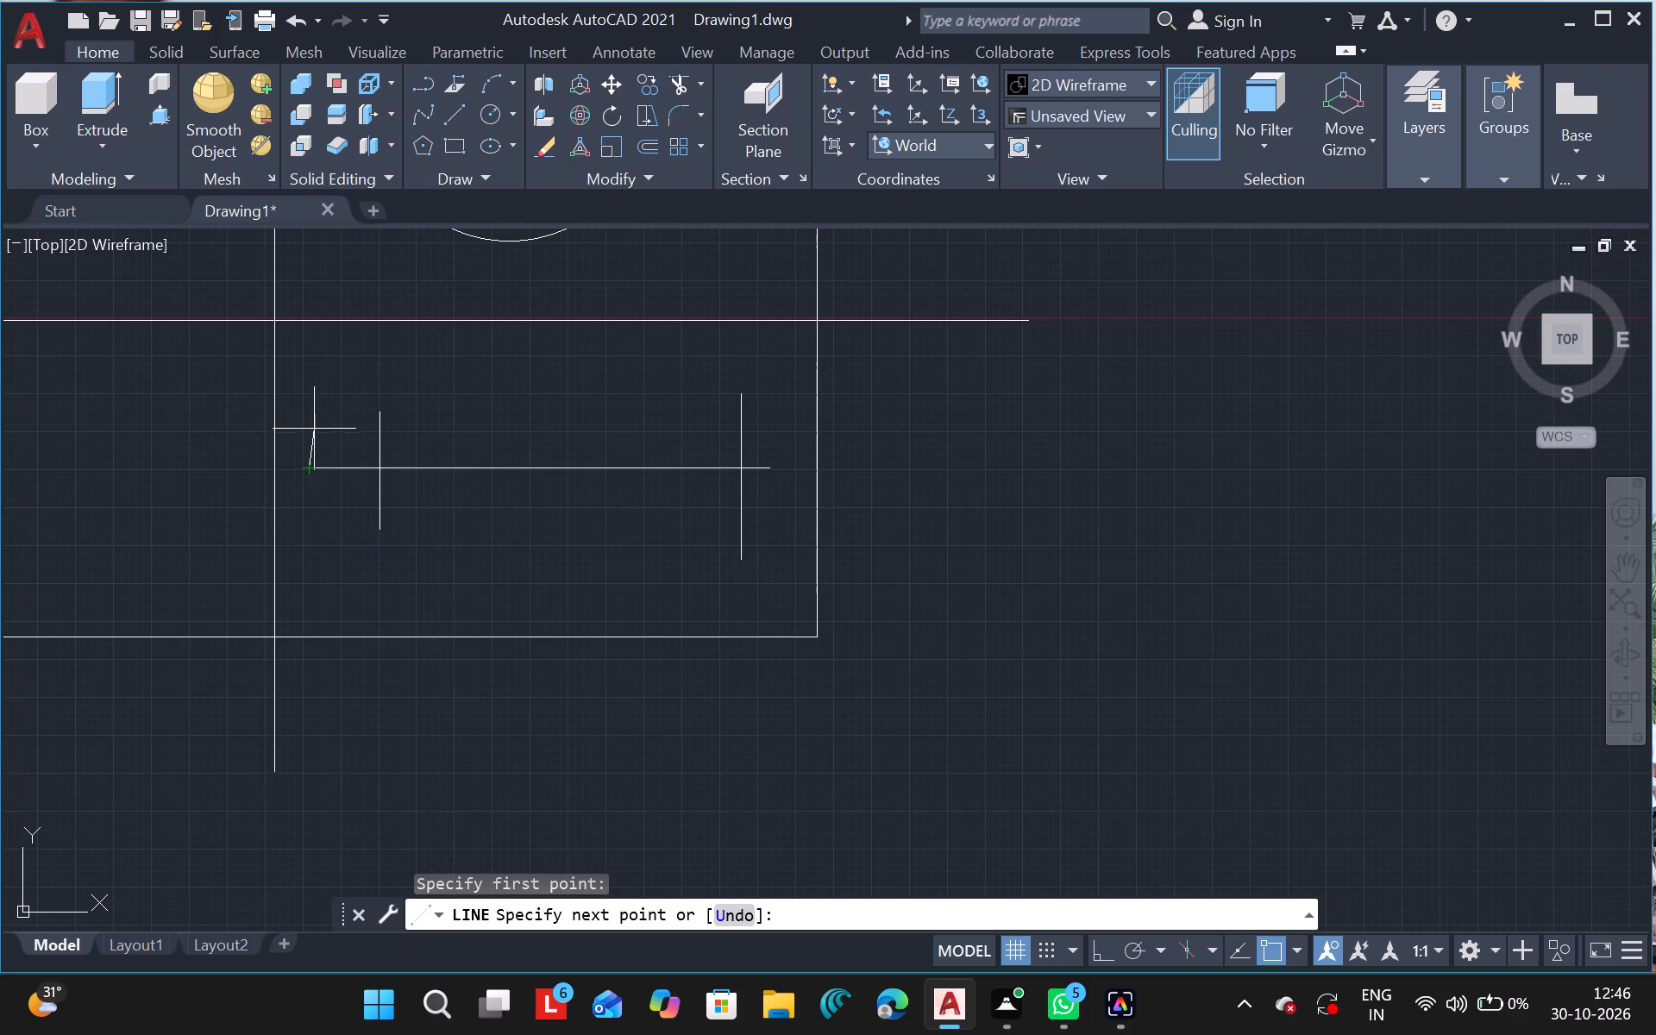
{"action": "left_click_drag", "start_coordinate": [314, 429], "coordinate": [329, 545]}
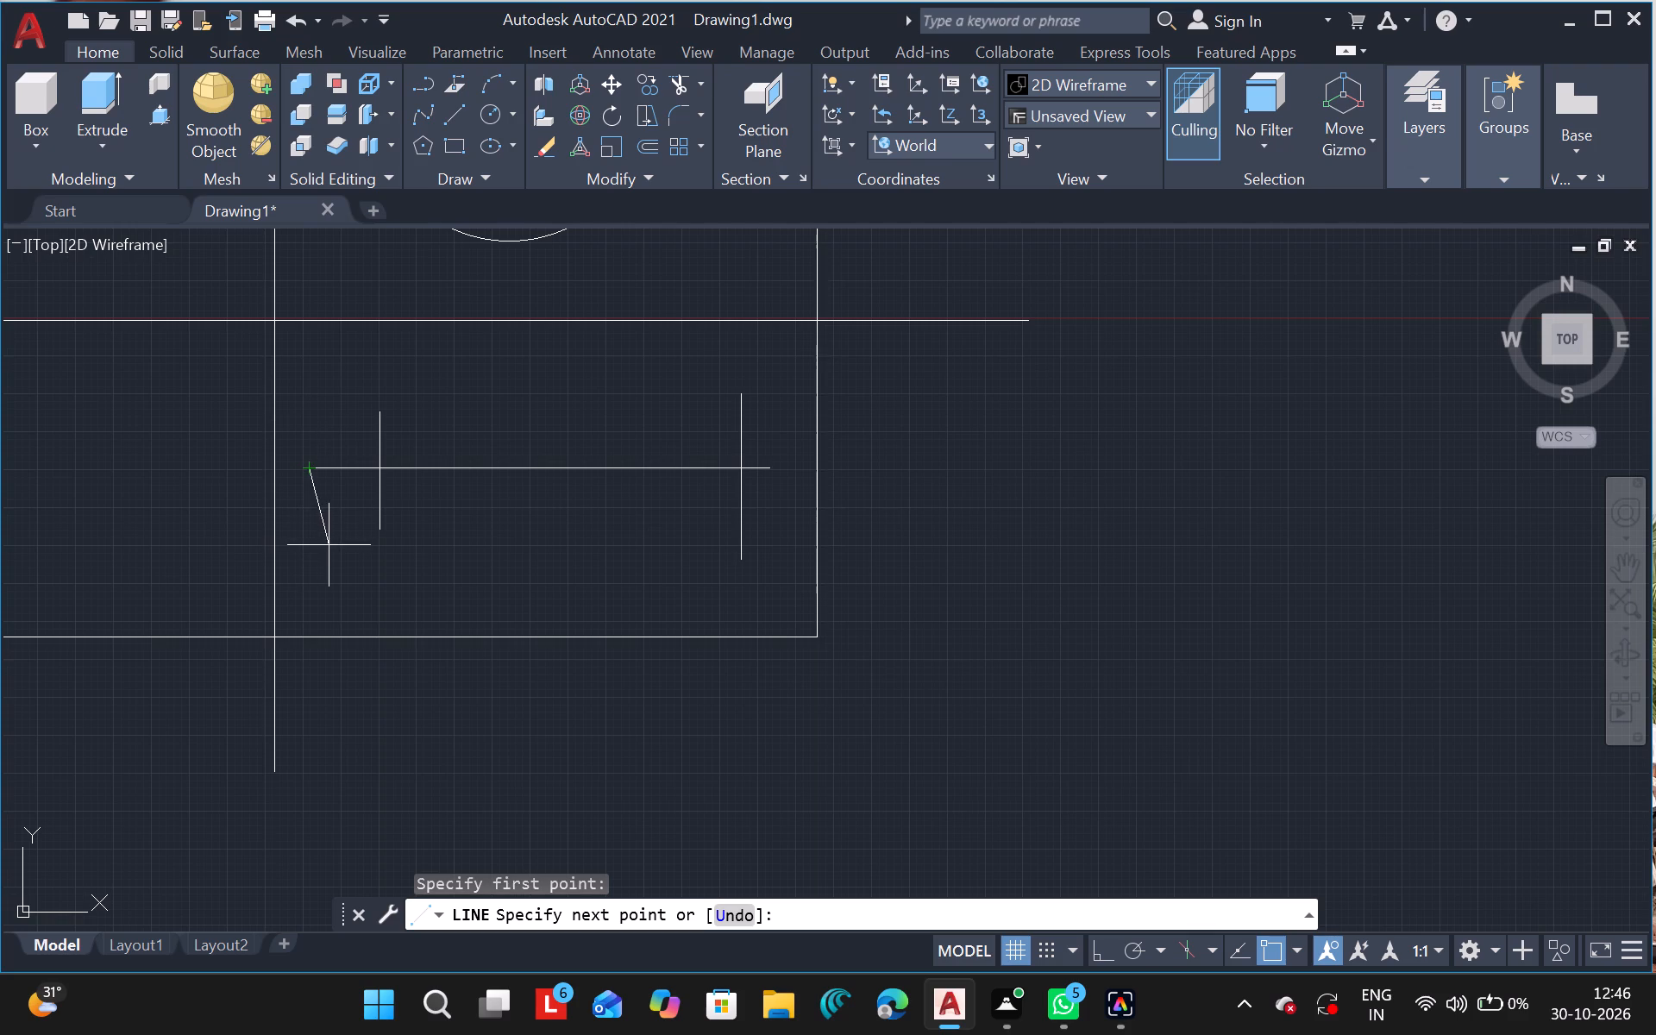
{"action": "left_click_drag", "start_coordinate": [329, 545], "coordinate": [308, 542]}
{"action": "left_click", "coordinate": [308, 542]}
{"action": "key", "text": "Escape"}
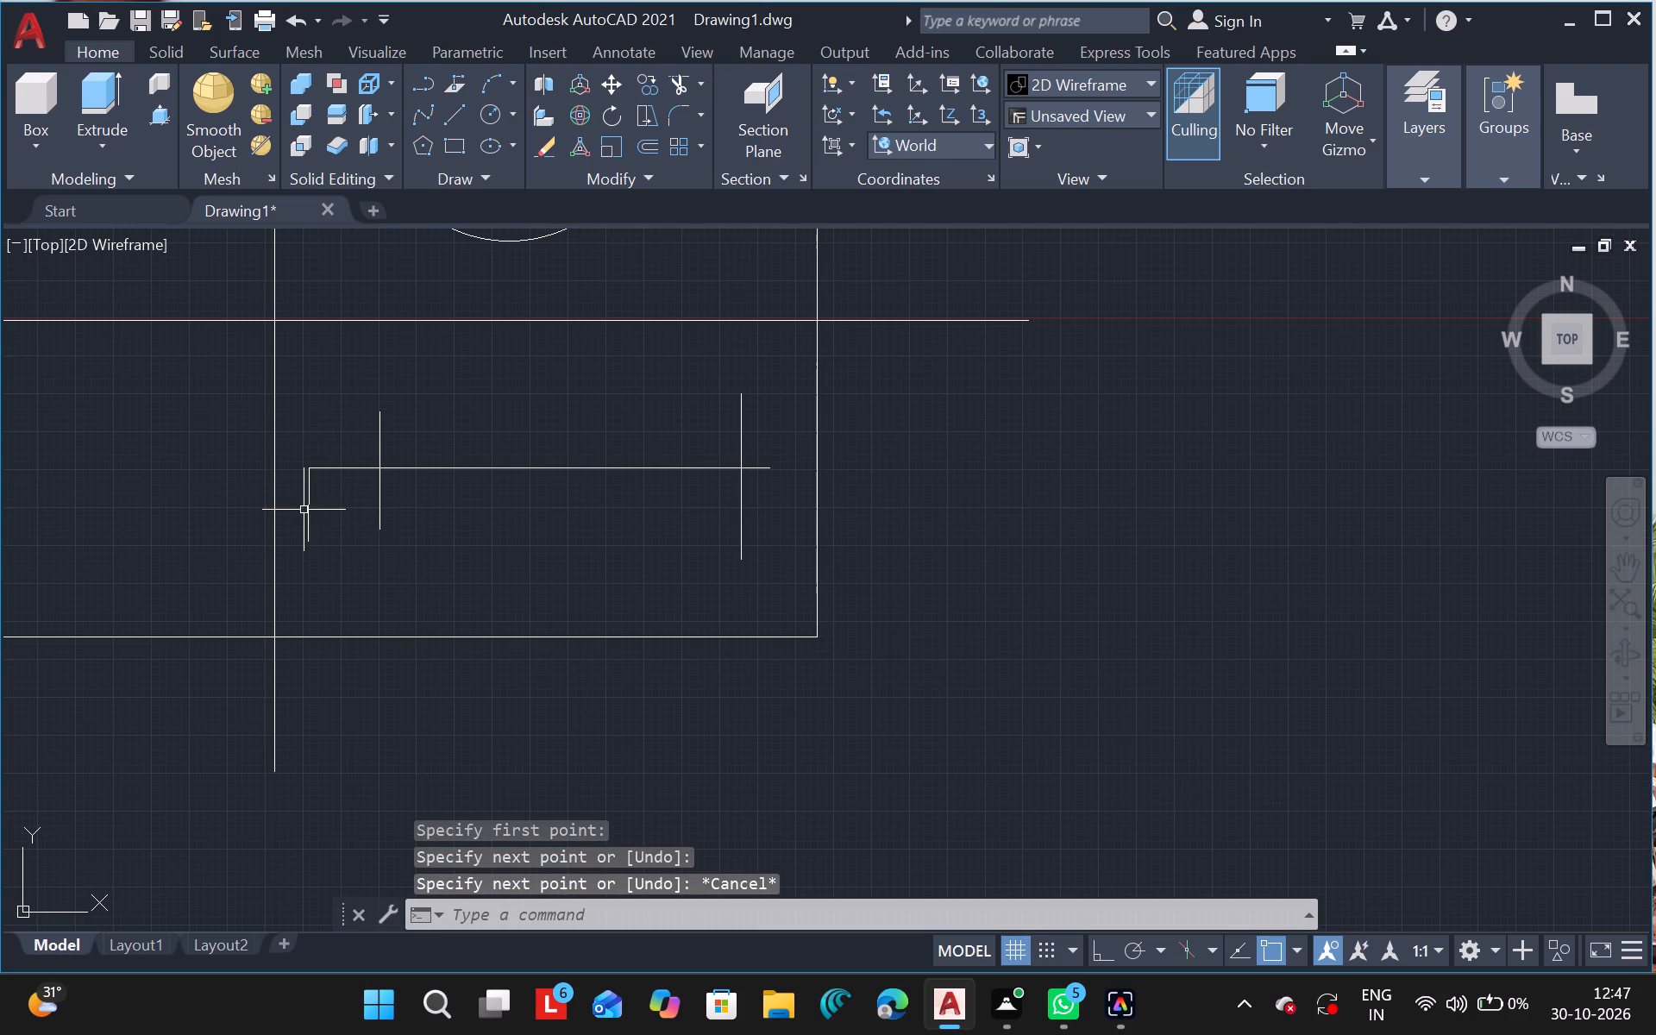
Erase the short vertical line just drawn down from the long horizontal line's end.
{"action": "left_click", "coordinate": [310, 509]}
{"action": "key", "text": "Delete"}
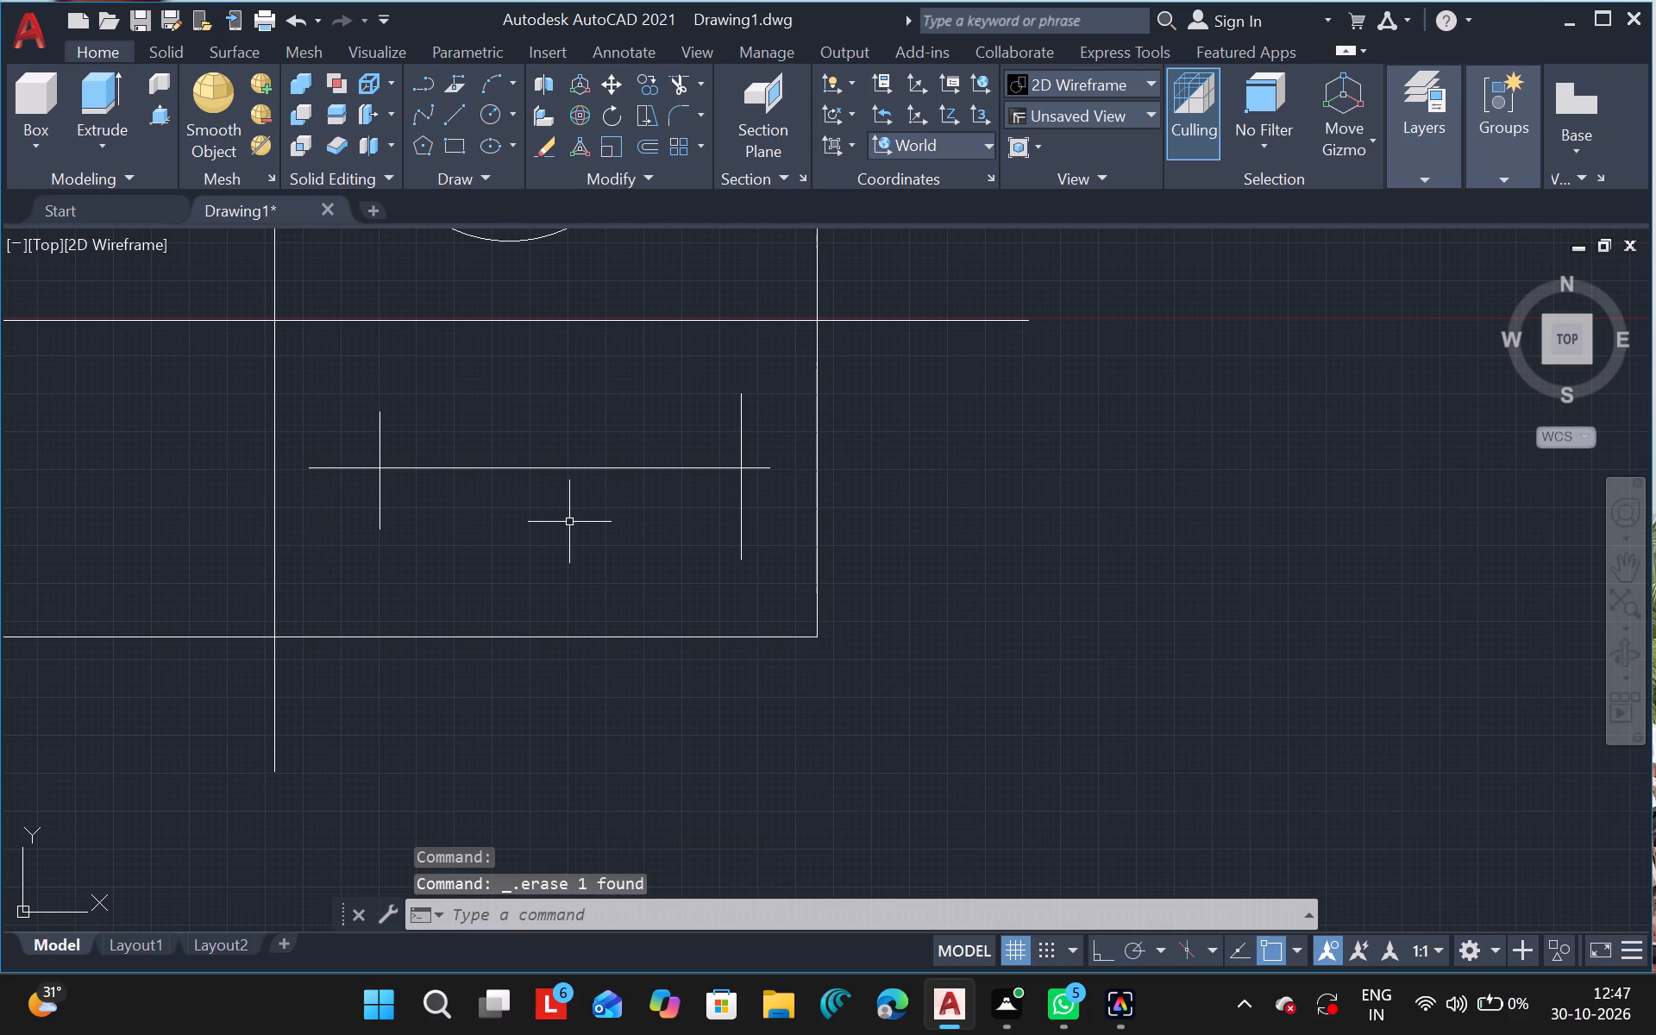
Draw a straight vertical line down from the long horizontal line's end beside the dividing vertical line.
{"action": "left_click", "coordinate": [443, 107]}
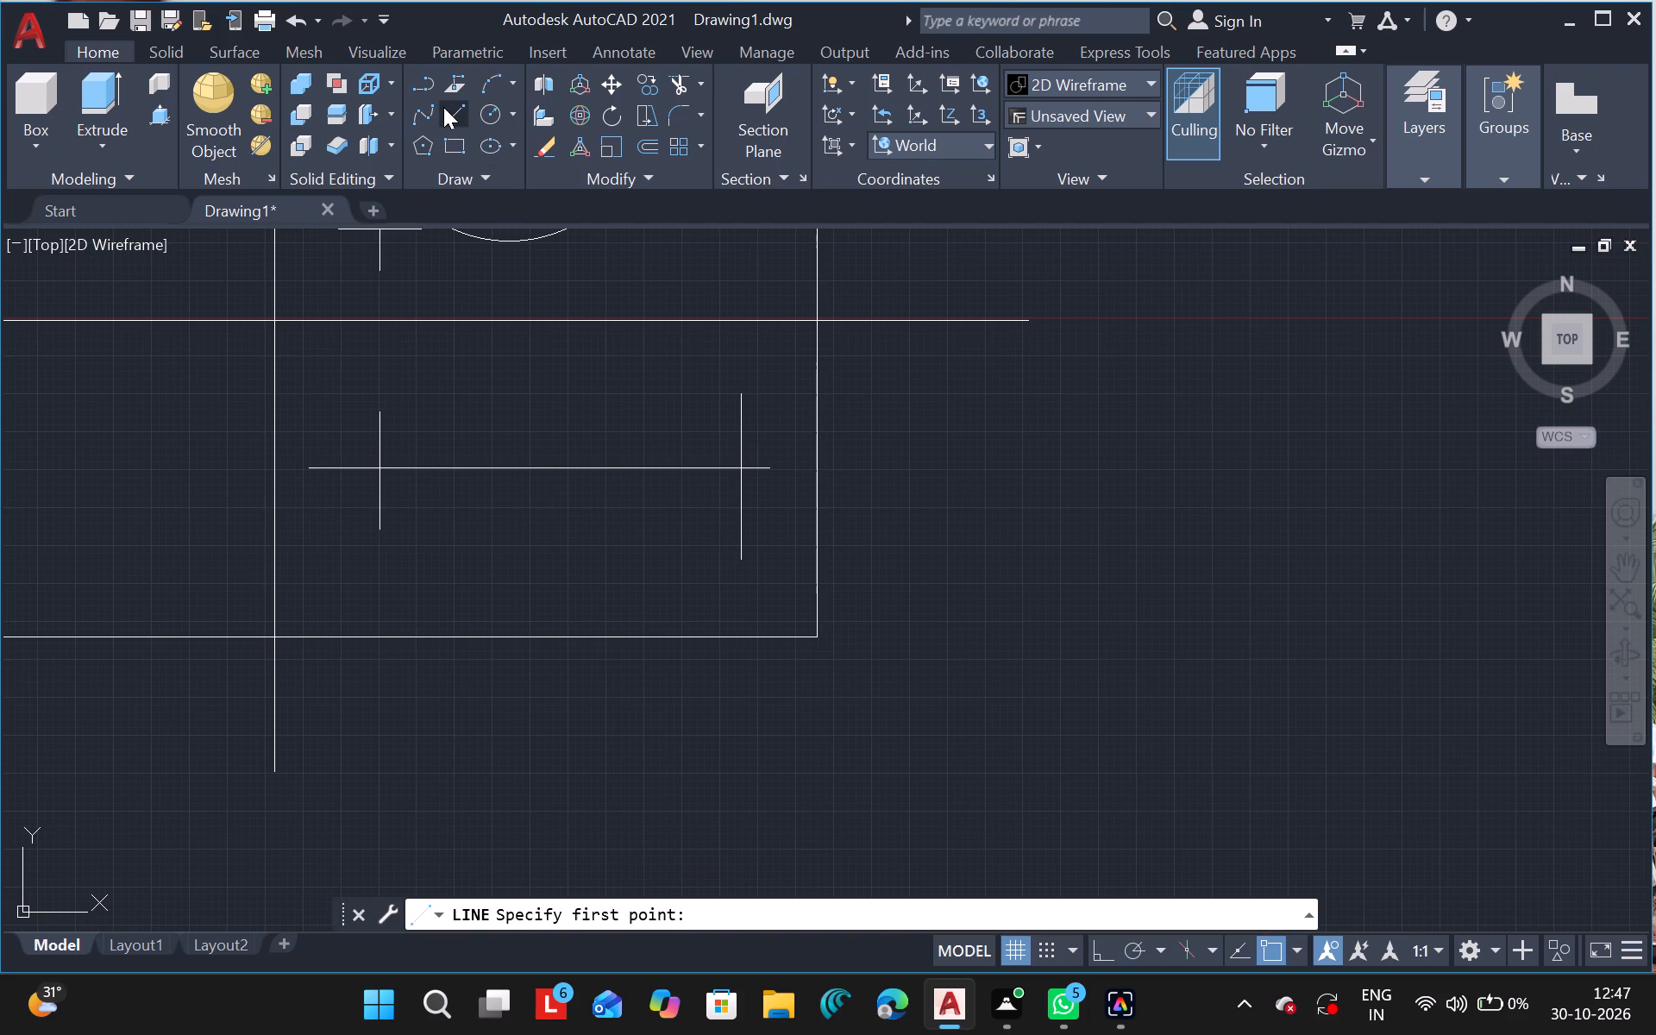
{"action": "left_click_drag", "start_coordinate": [307, 464], "coordinate": [310, 506]}
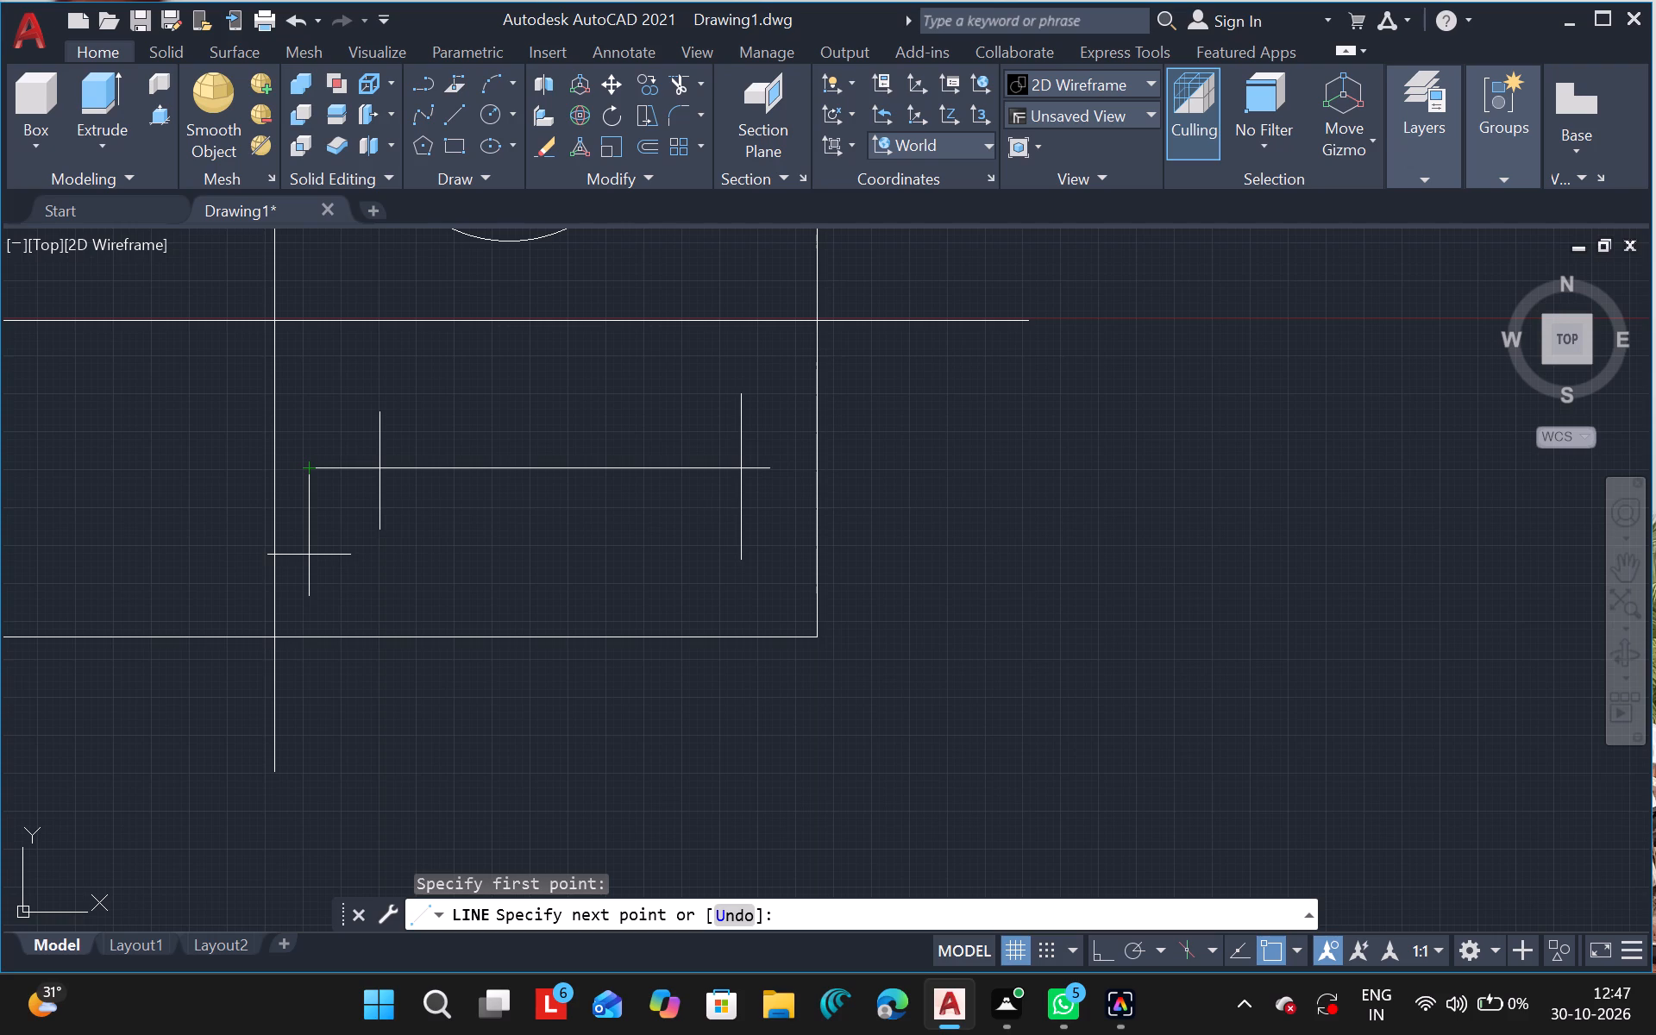
{"action": "left_click", "coordinate": [309, 555]}
{"action": "key", "text": "Escape"}
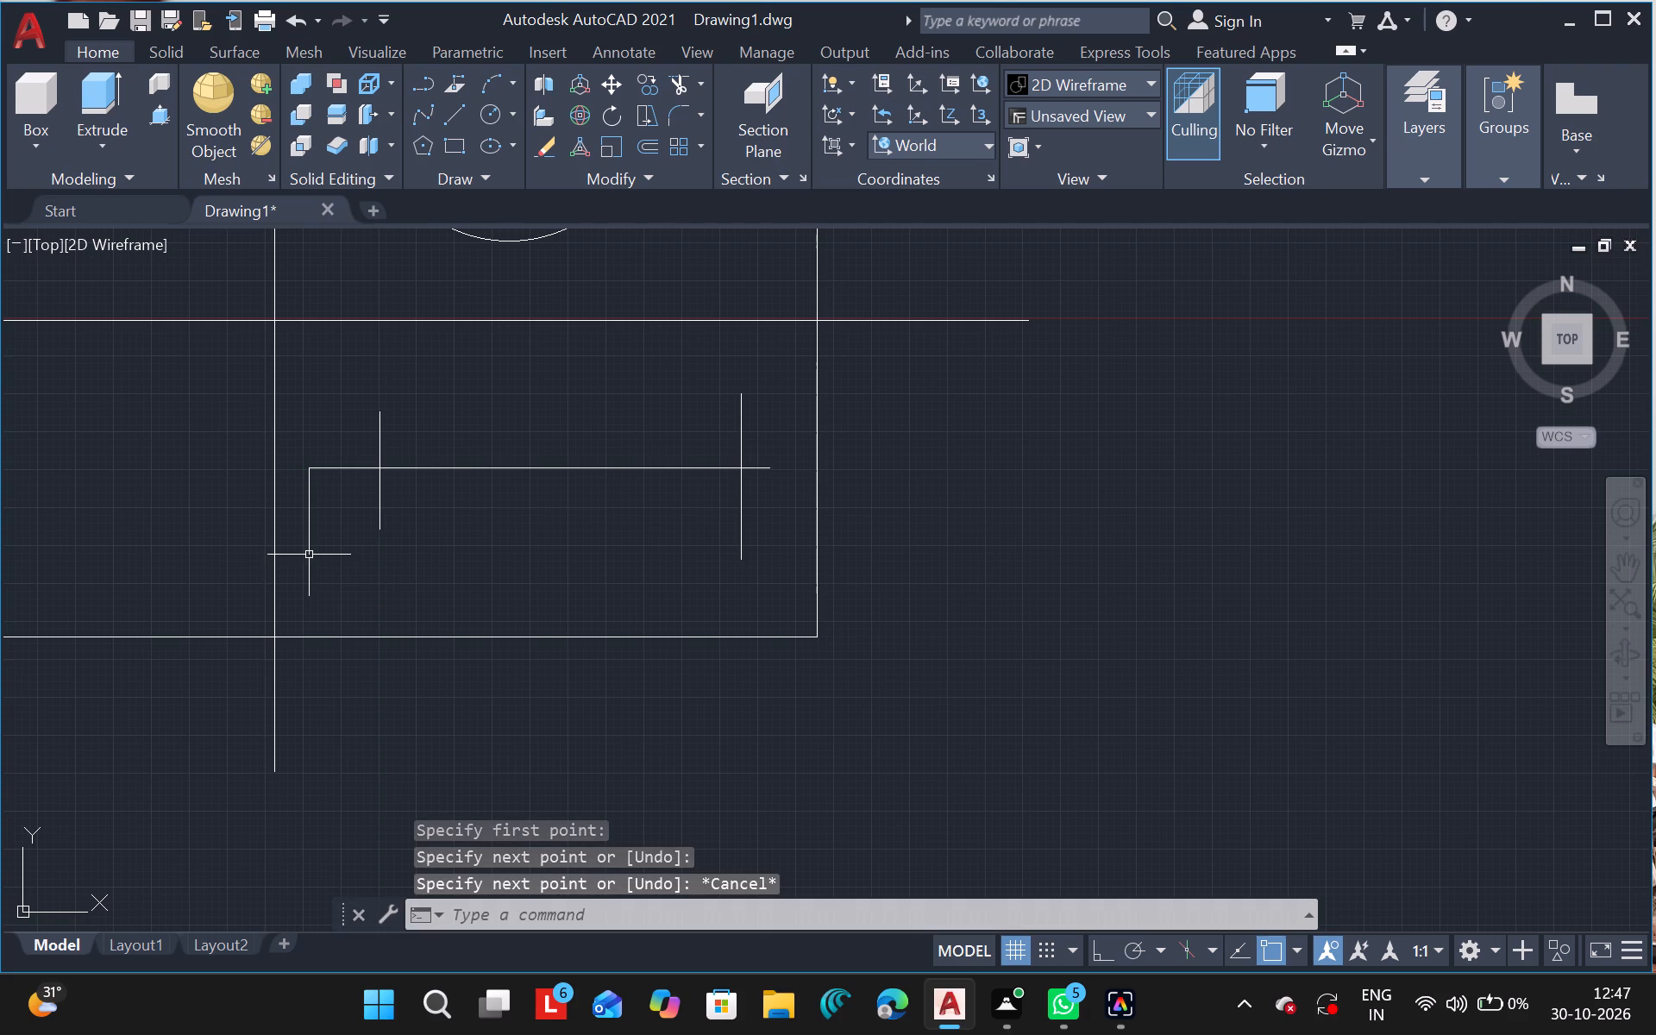
Extend the new vertical line upward to the horizontal section-dividing line.
{"action": "left_click_drag", "start_coordinate": [310, 503], "coordinate": [356, 499]}
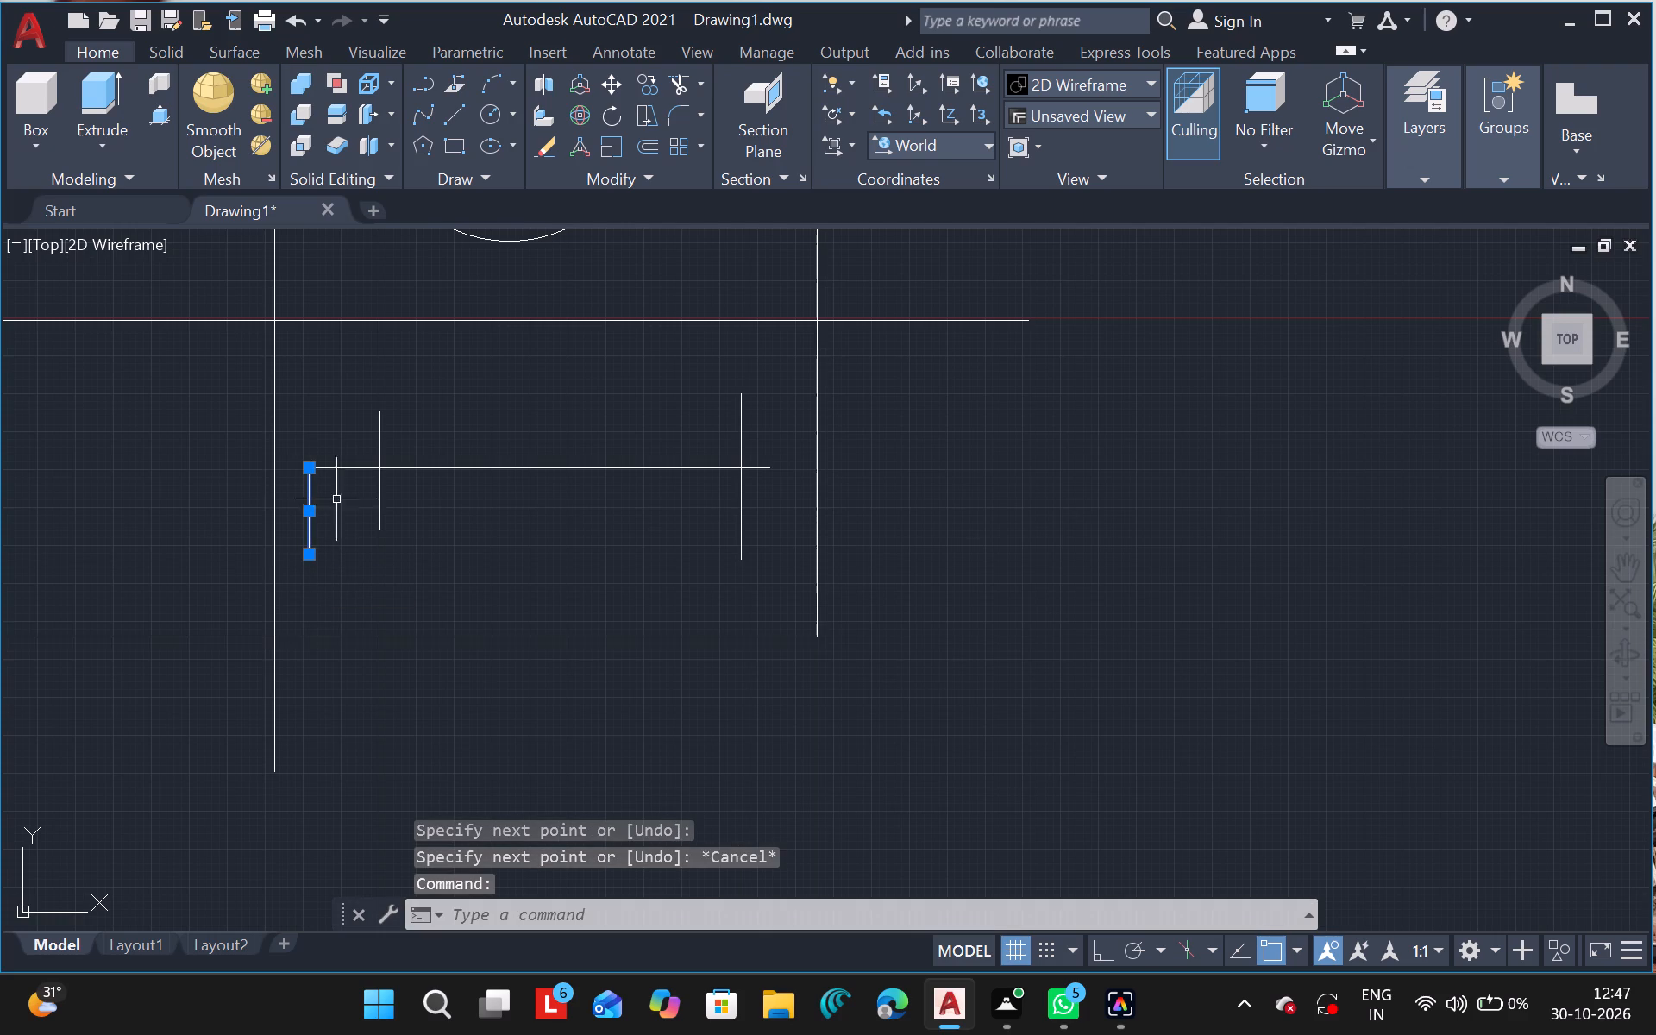
{"action": "left_click_drag", "start_coordinate": [356, 499], "coordinate": [699, 547]}
{"action": "key", "text": "Escape"}
{"action": "type", "text": "EX"}
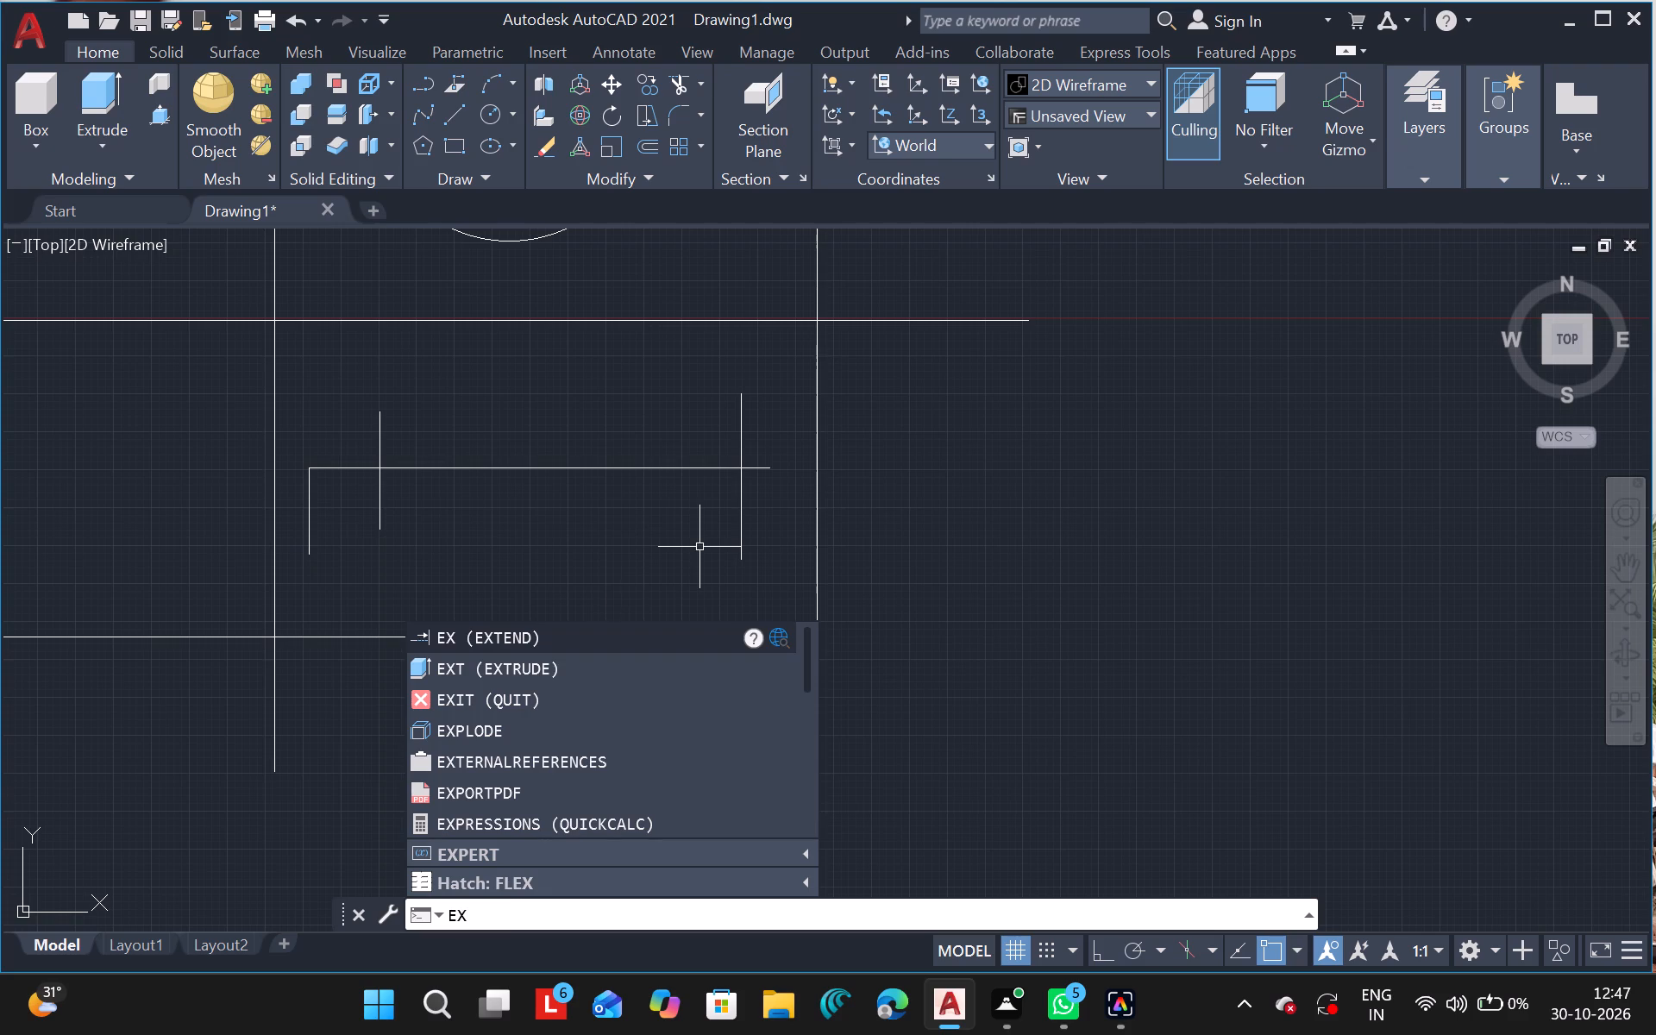
{"action": "left_click", "coordinate": [585, 640]}
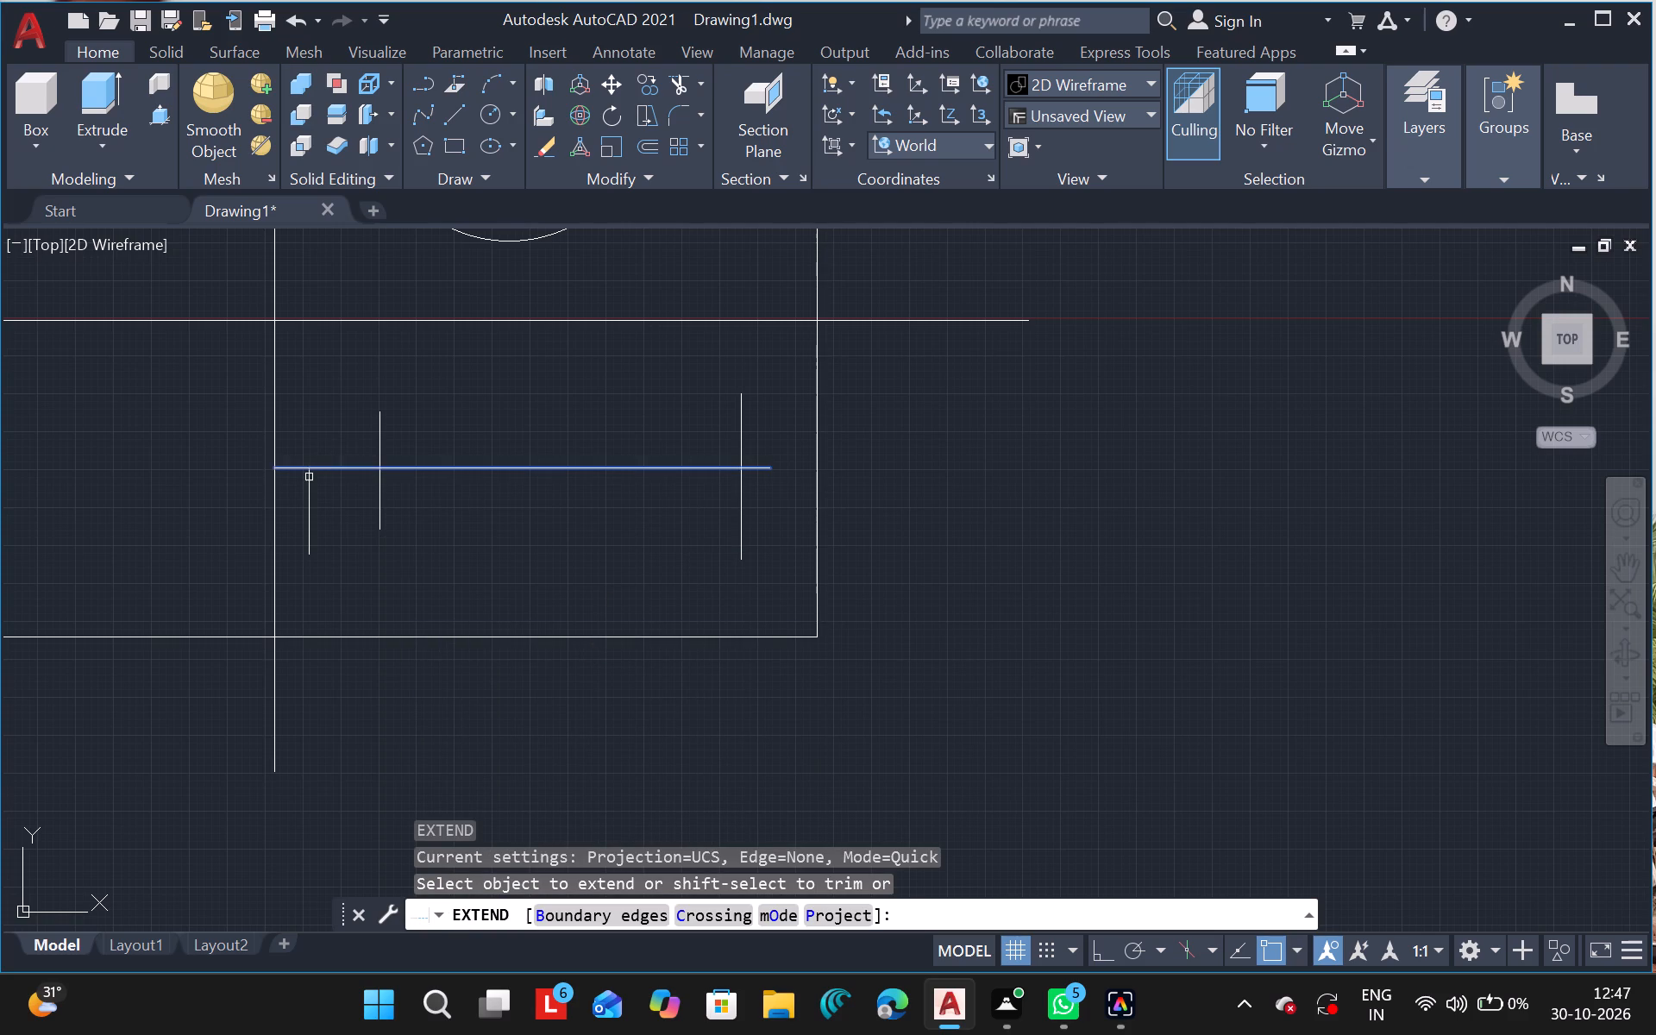
{"action": "left_click", "coordinate": [307, 477]}
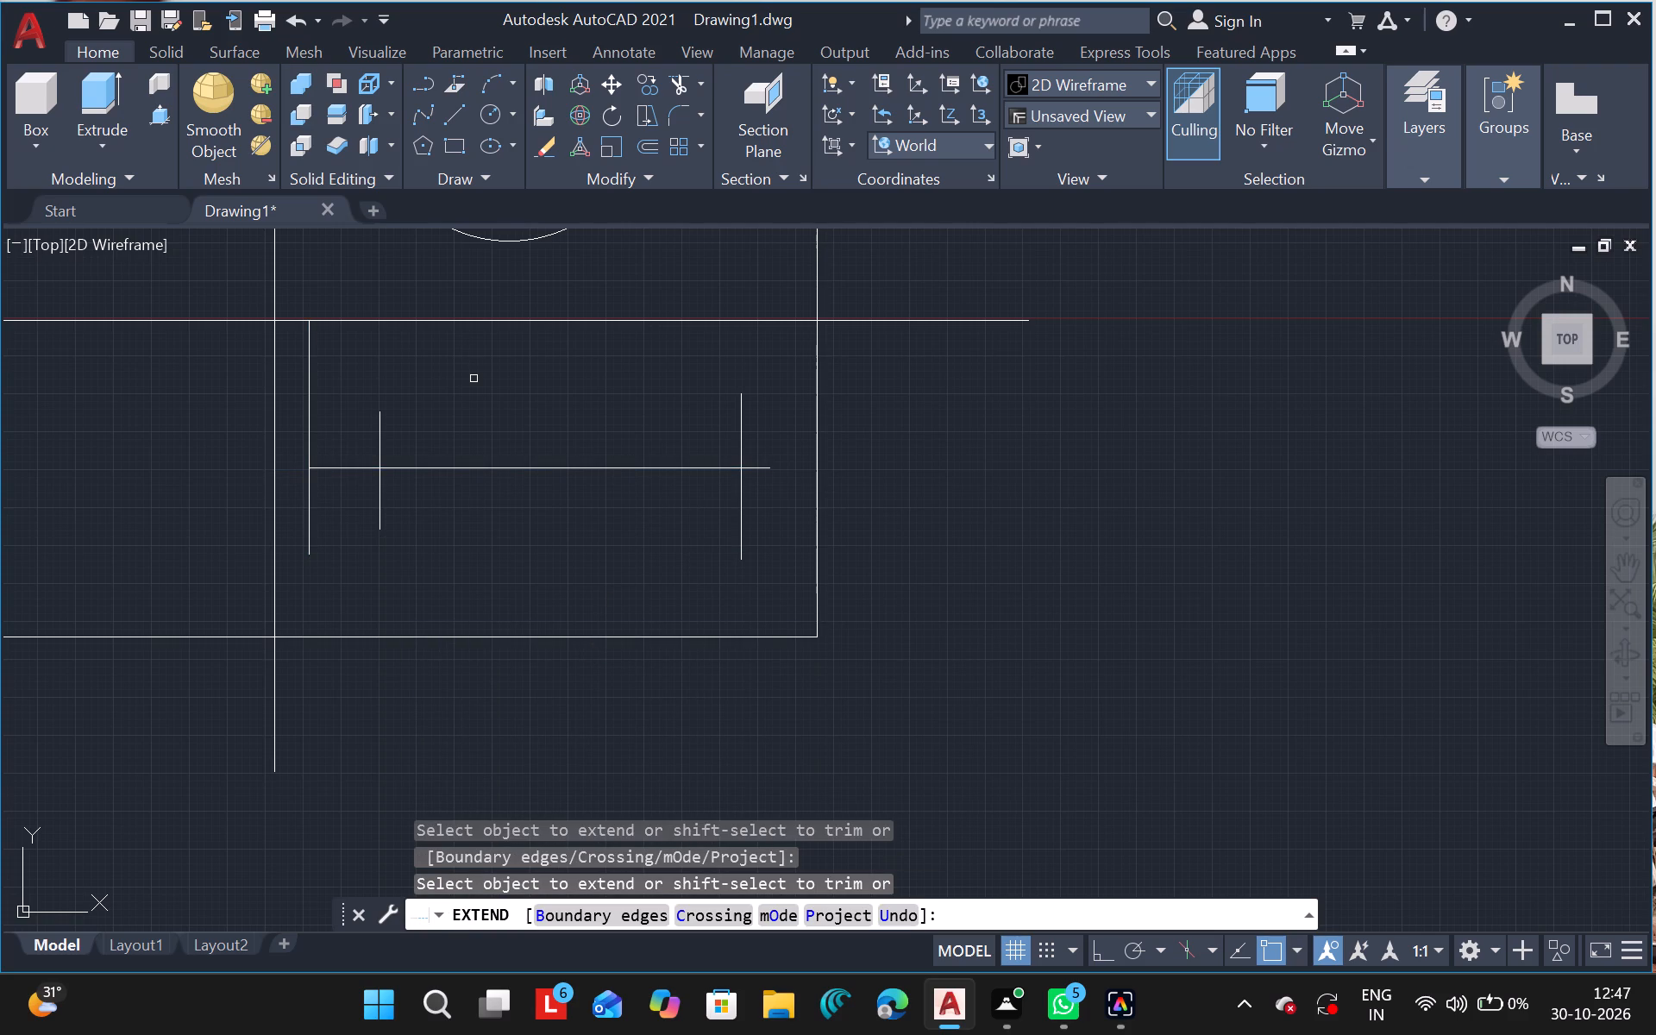
{"action": "key", "text": "Escape"}
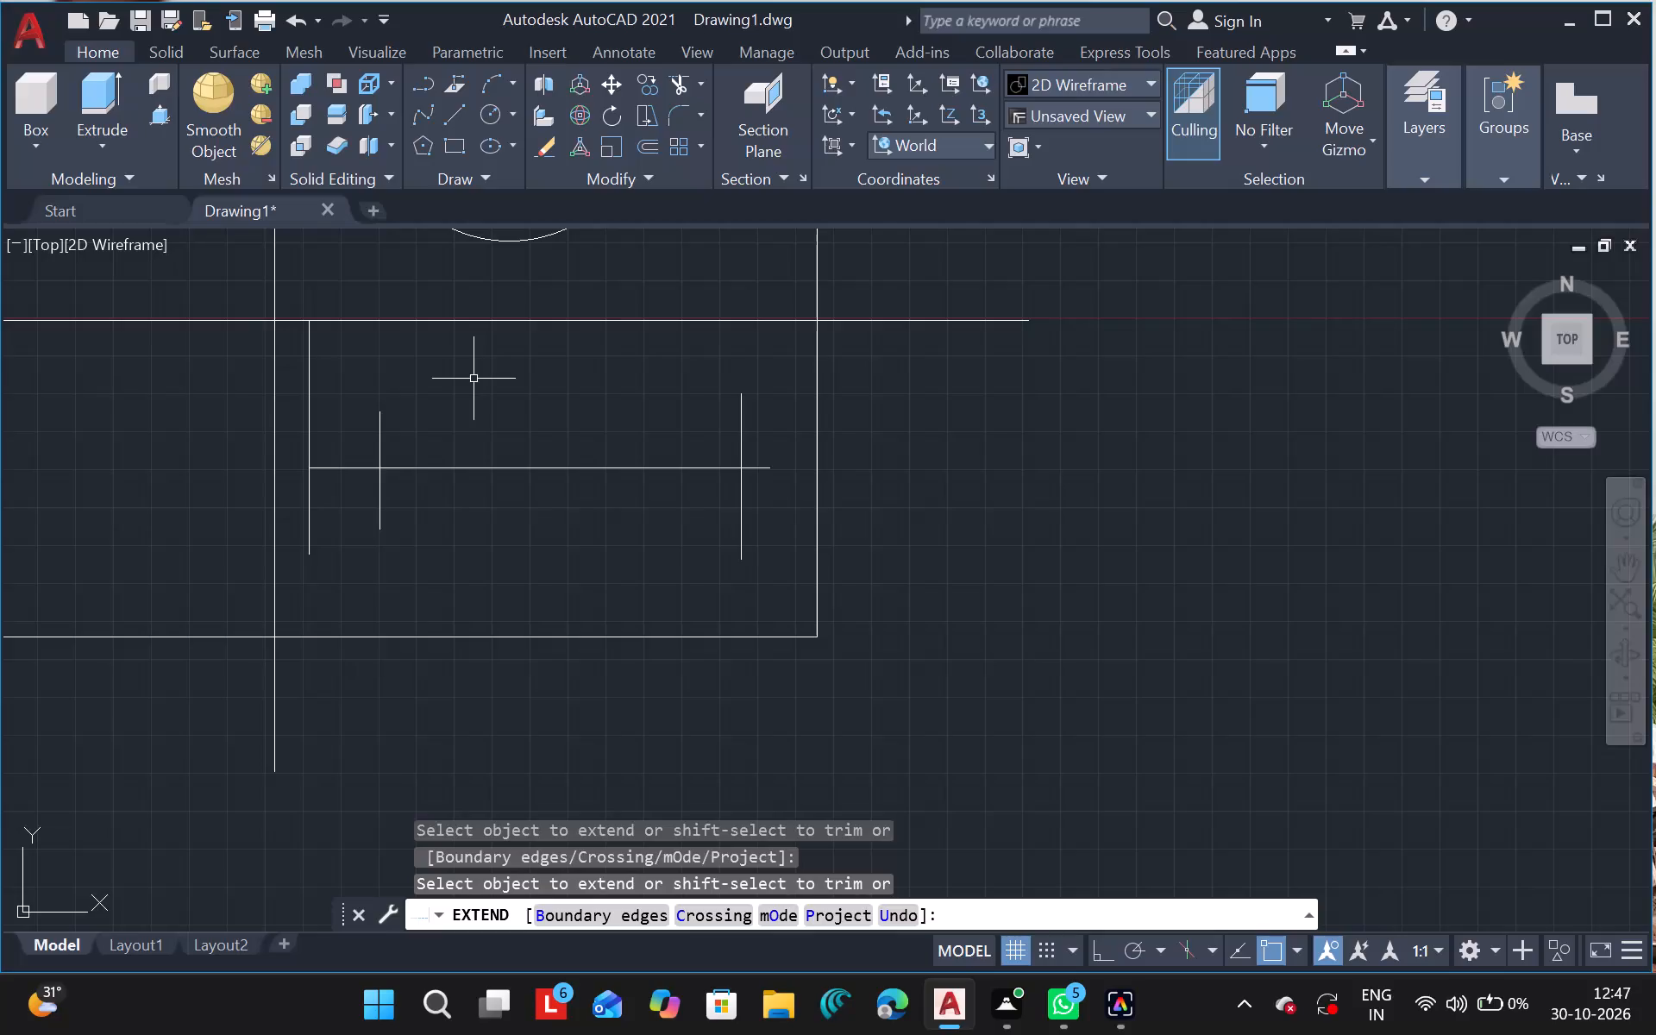
Draw a short horizontal line above the long one, crossing the dividing line and the two vertical lines beside it.
{"action": "left_click", "coordinate": [461, 116]}
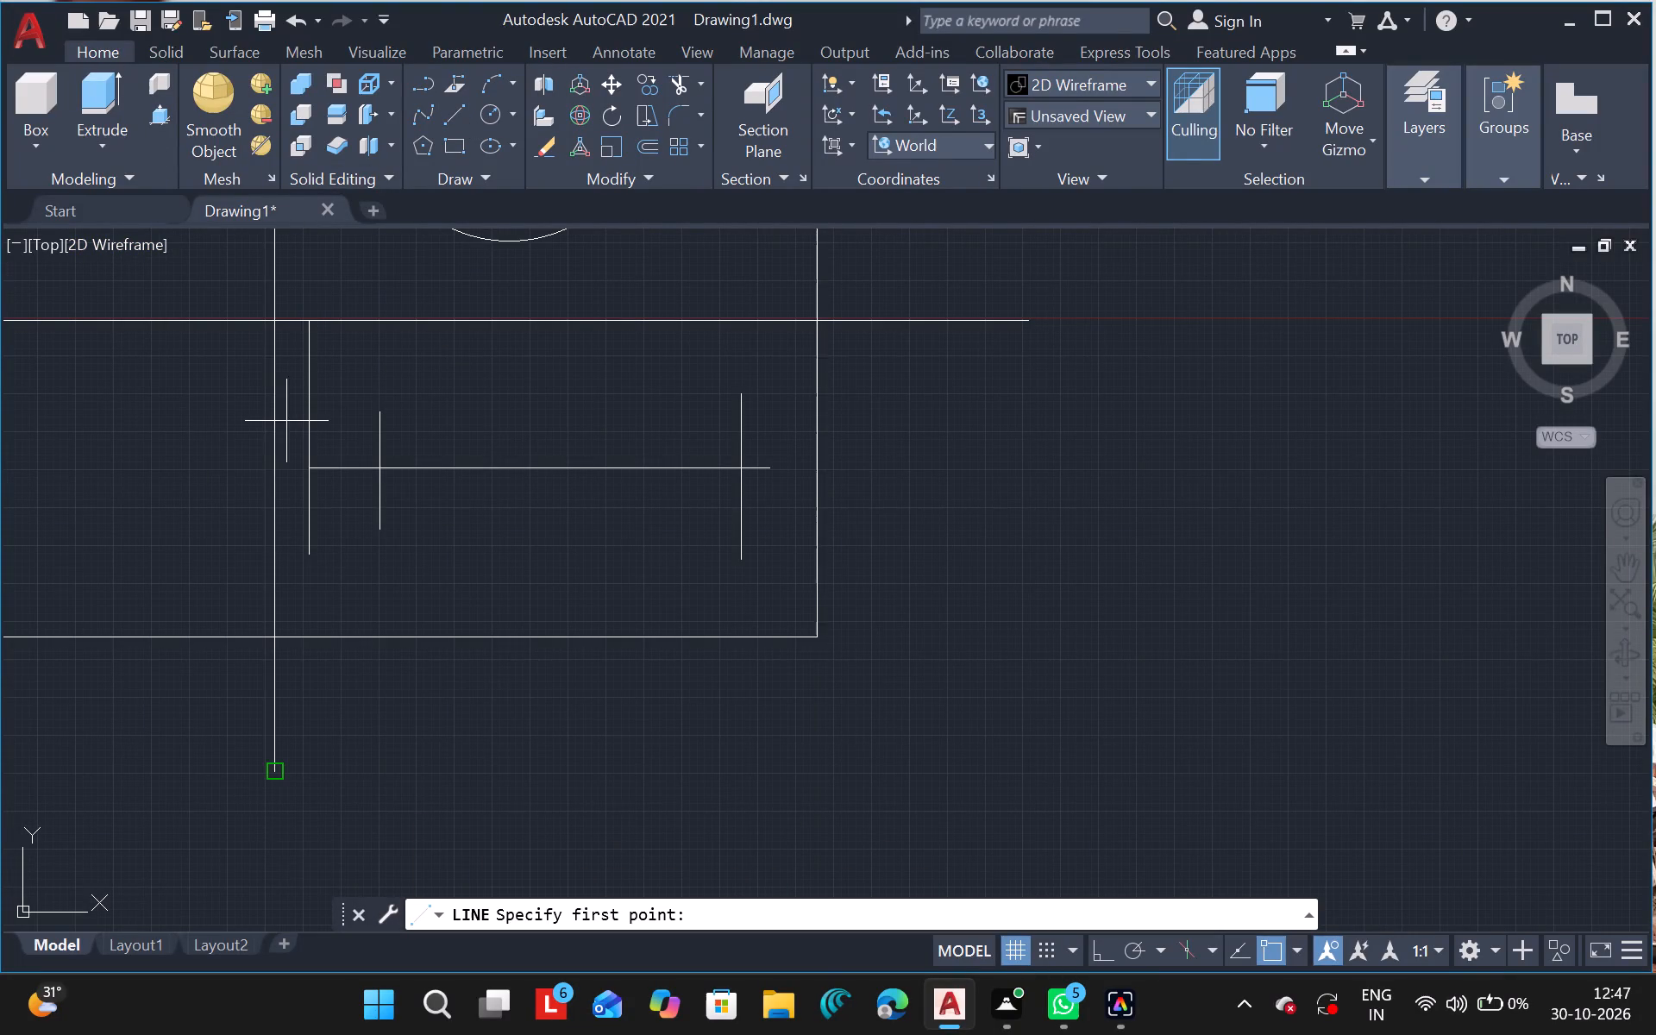
{"action": "left_click_drag", "start_coordinate": [250, 429], "coordinate": [450, 429]}
{"action": "left_click", "coordinate": [450, 429]}
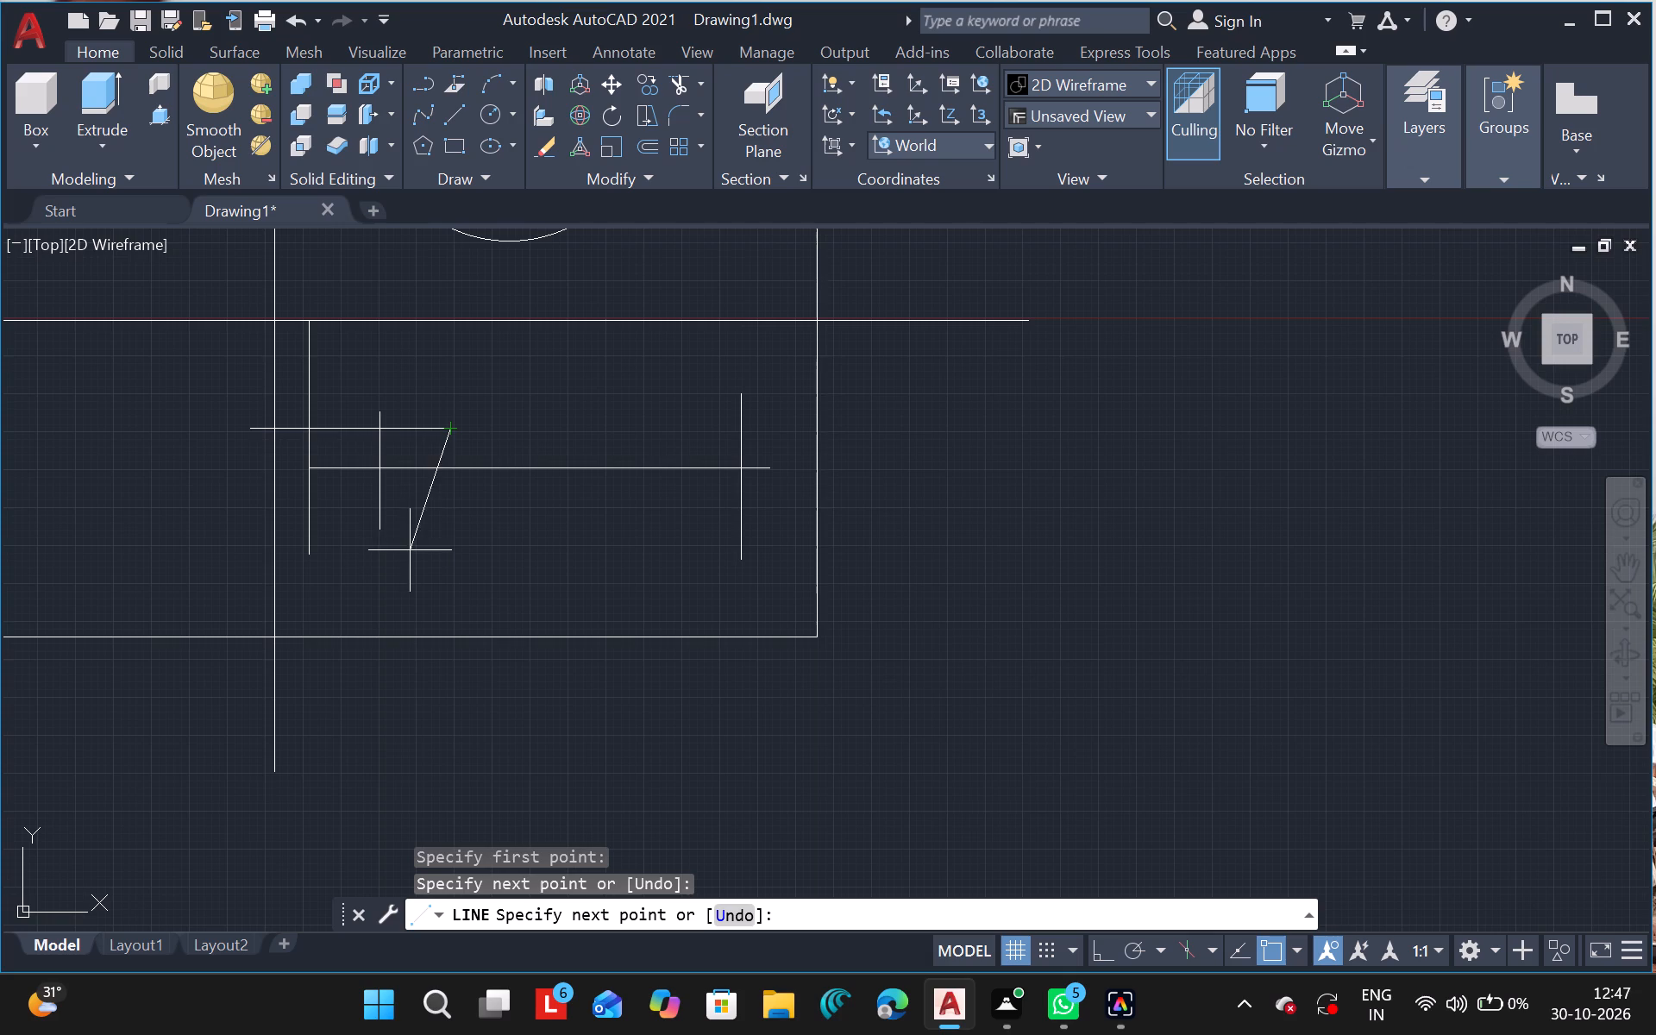
{"action": "key", "text": "Escape"}
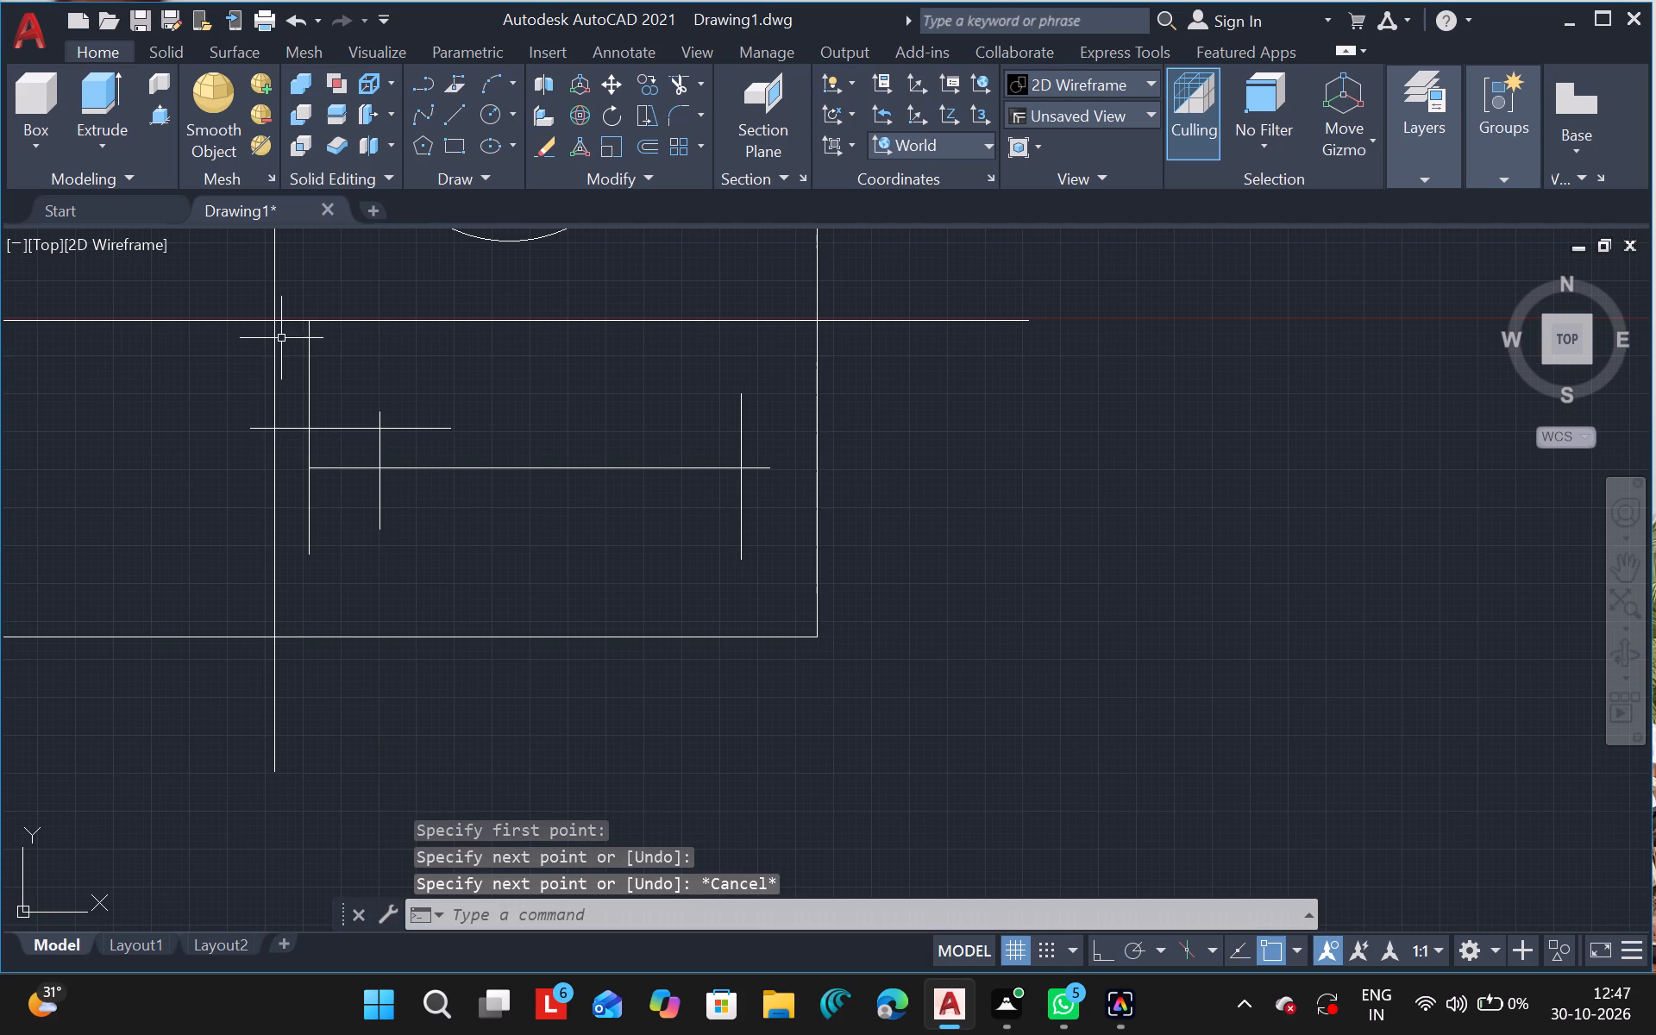
Copy the short horizontal line below the long one, placing repeated copies at the same spot by snapping to the border corner.
{"action": "left_click", "coordinate": [317, 423]}
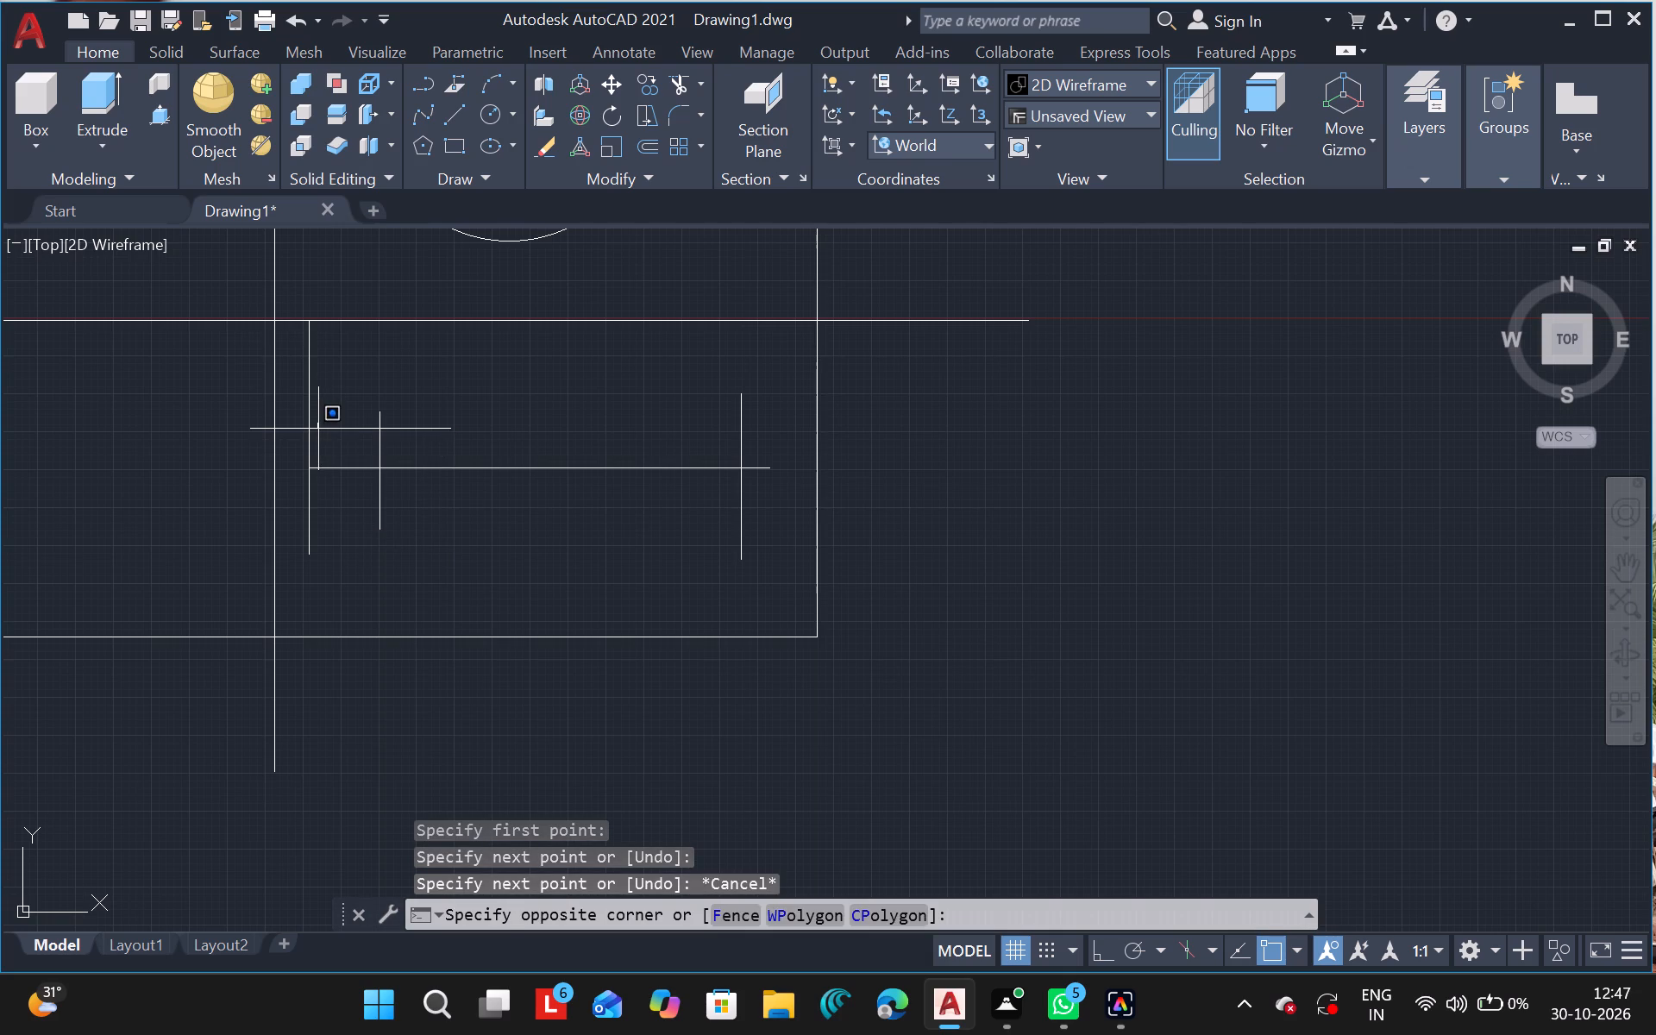
{"action": "left_click", "coordinate": [320, 430]}
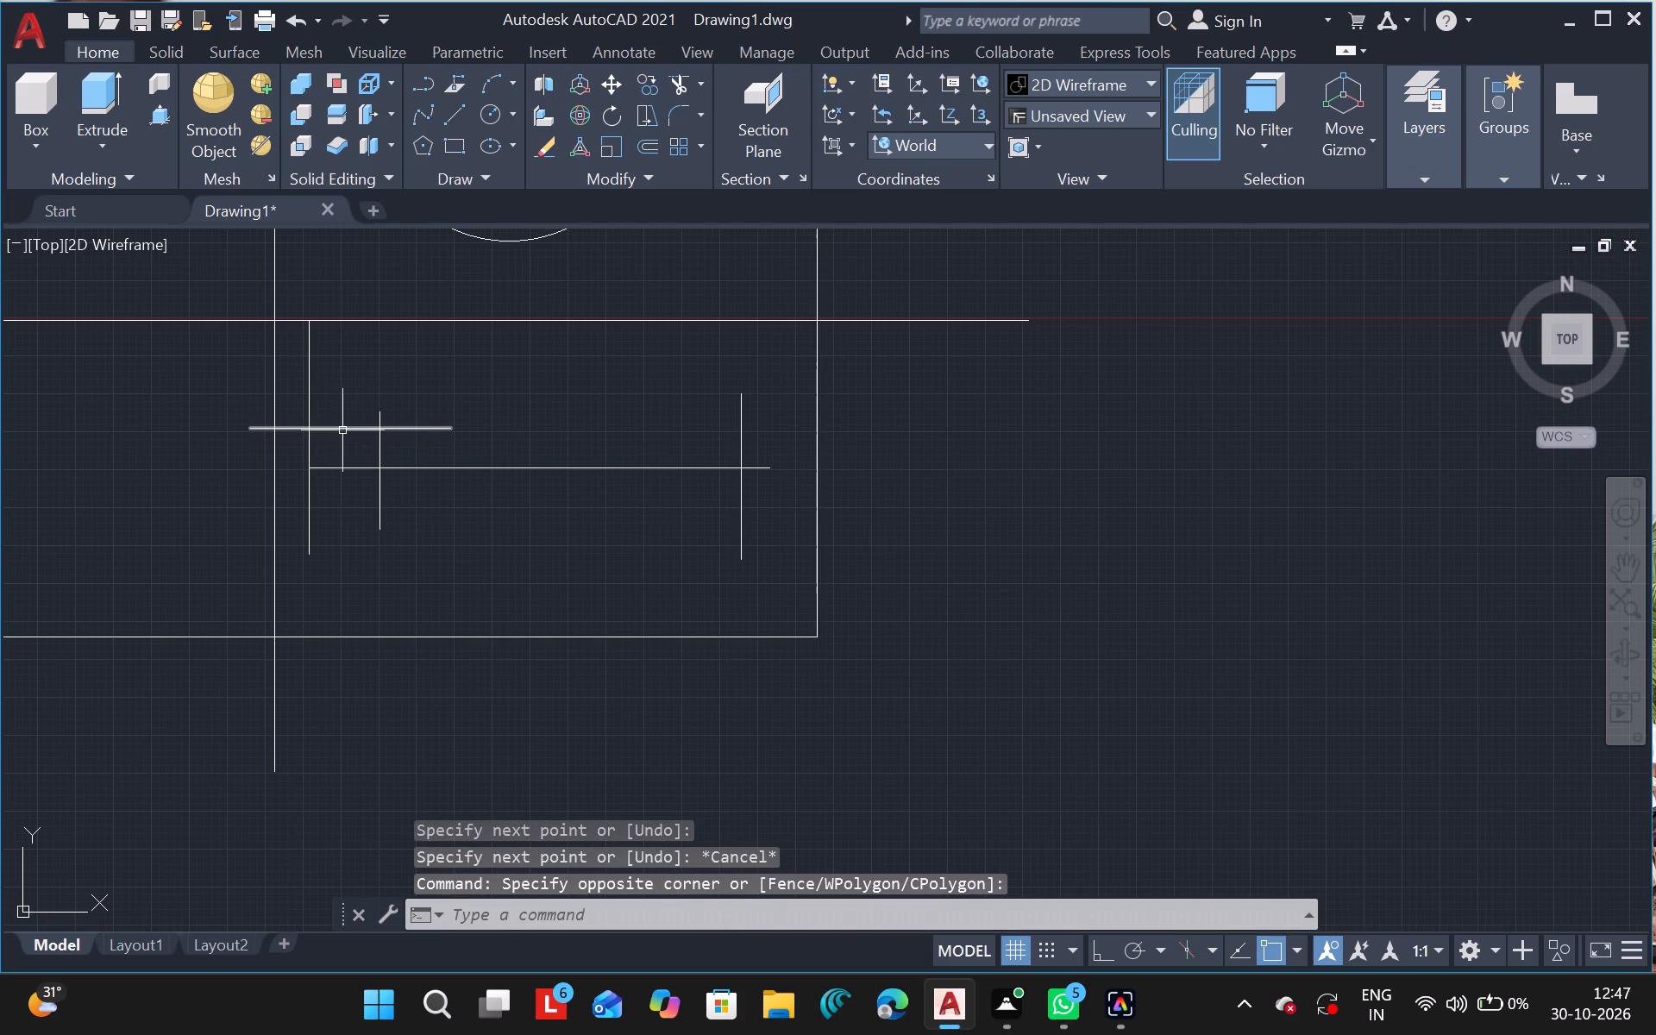
{"action": "left_click_drag", "start_coordinate": [342, 430], "coordinate": [806, 625]}
{"action": "type", "text": "MO"}
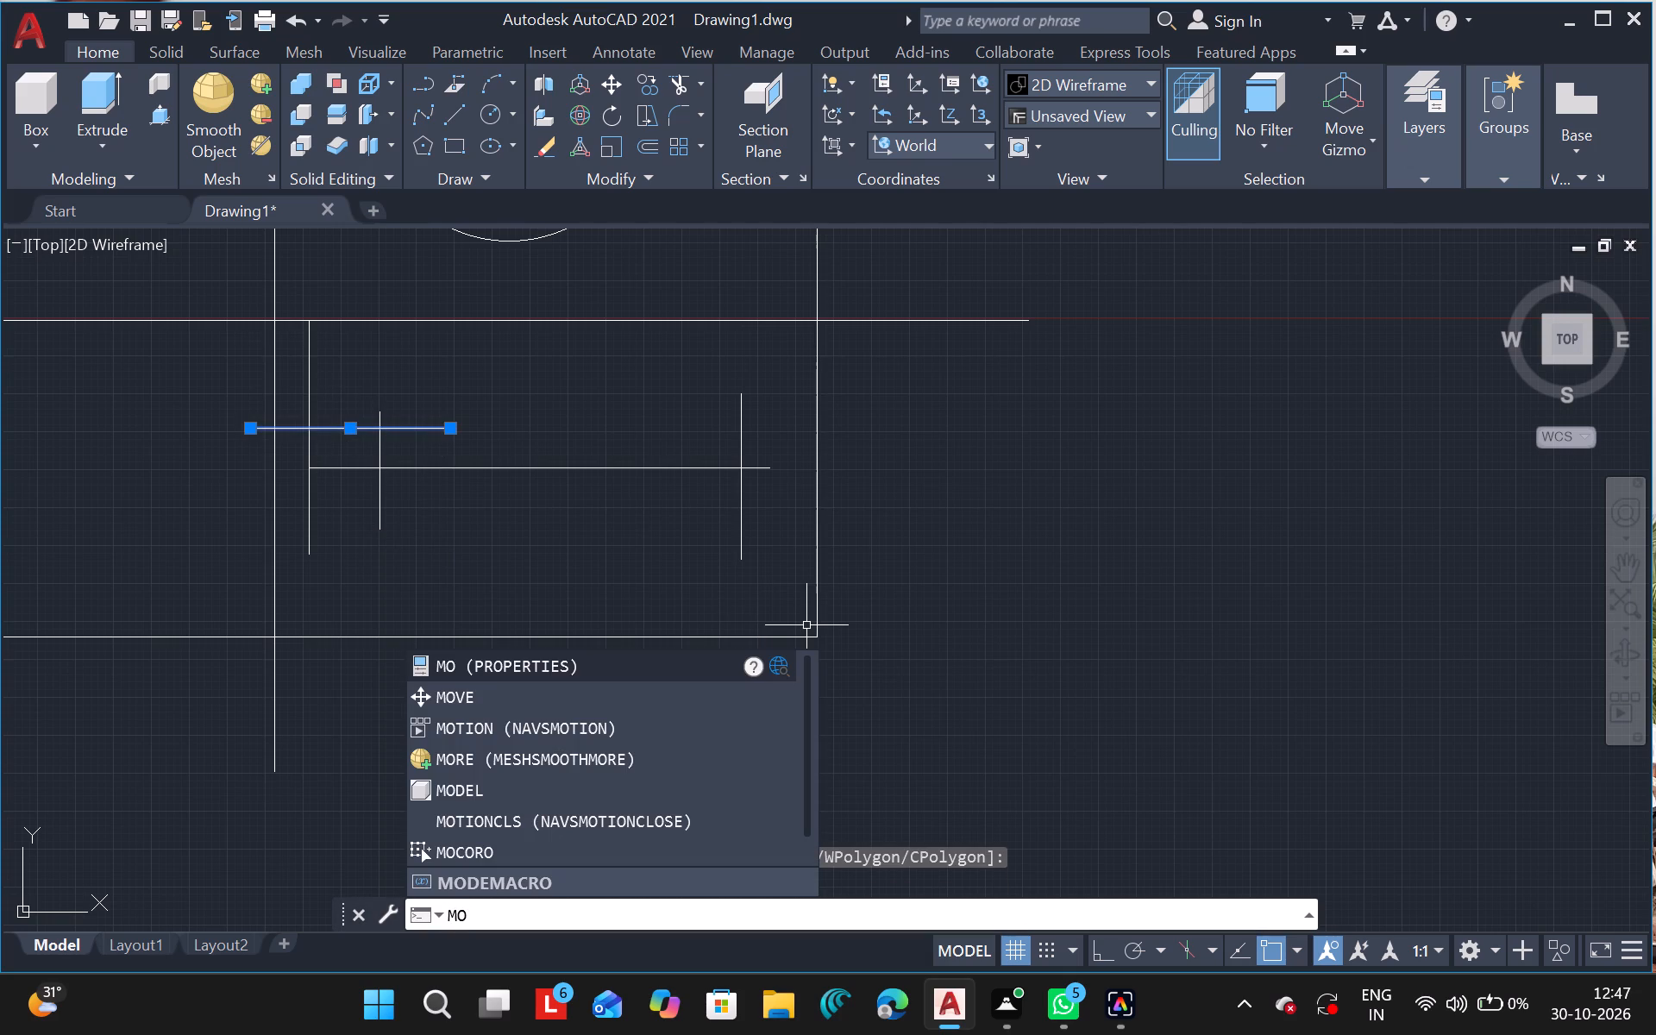
{"action": "key", "text": "BackSpace"}
{"action": "key", "text": "BackSpace"}
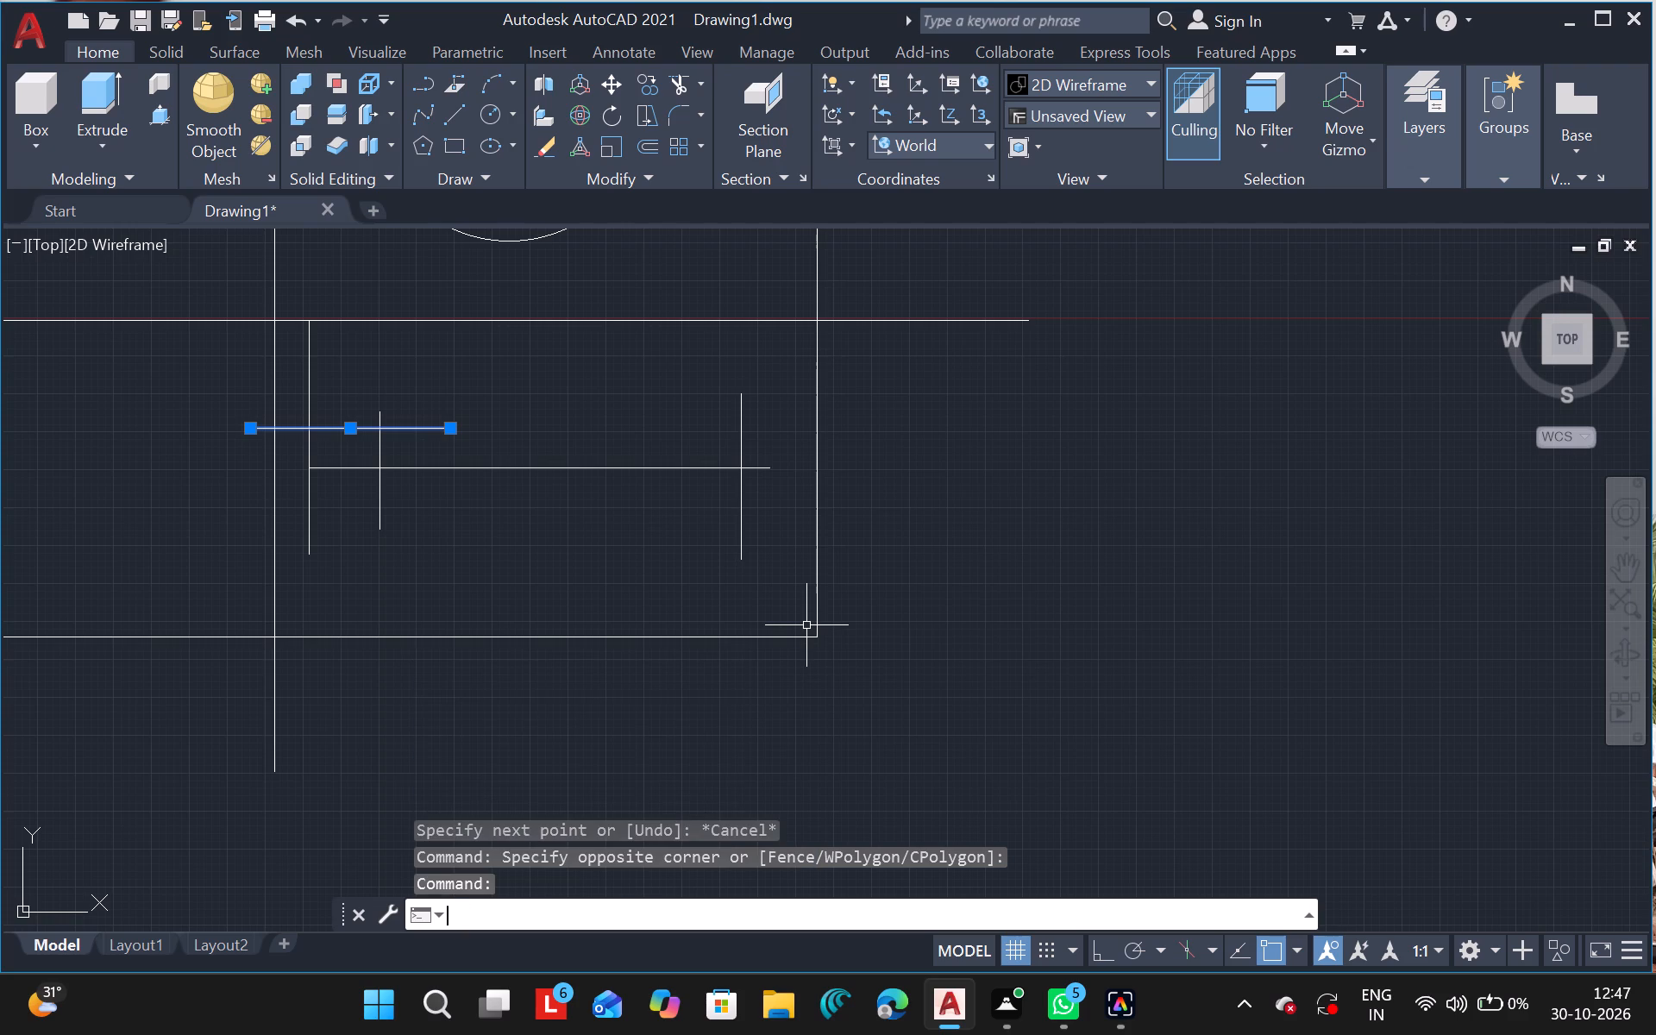
{"action": "type", "text": "CO"}
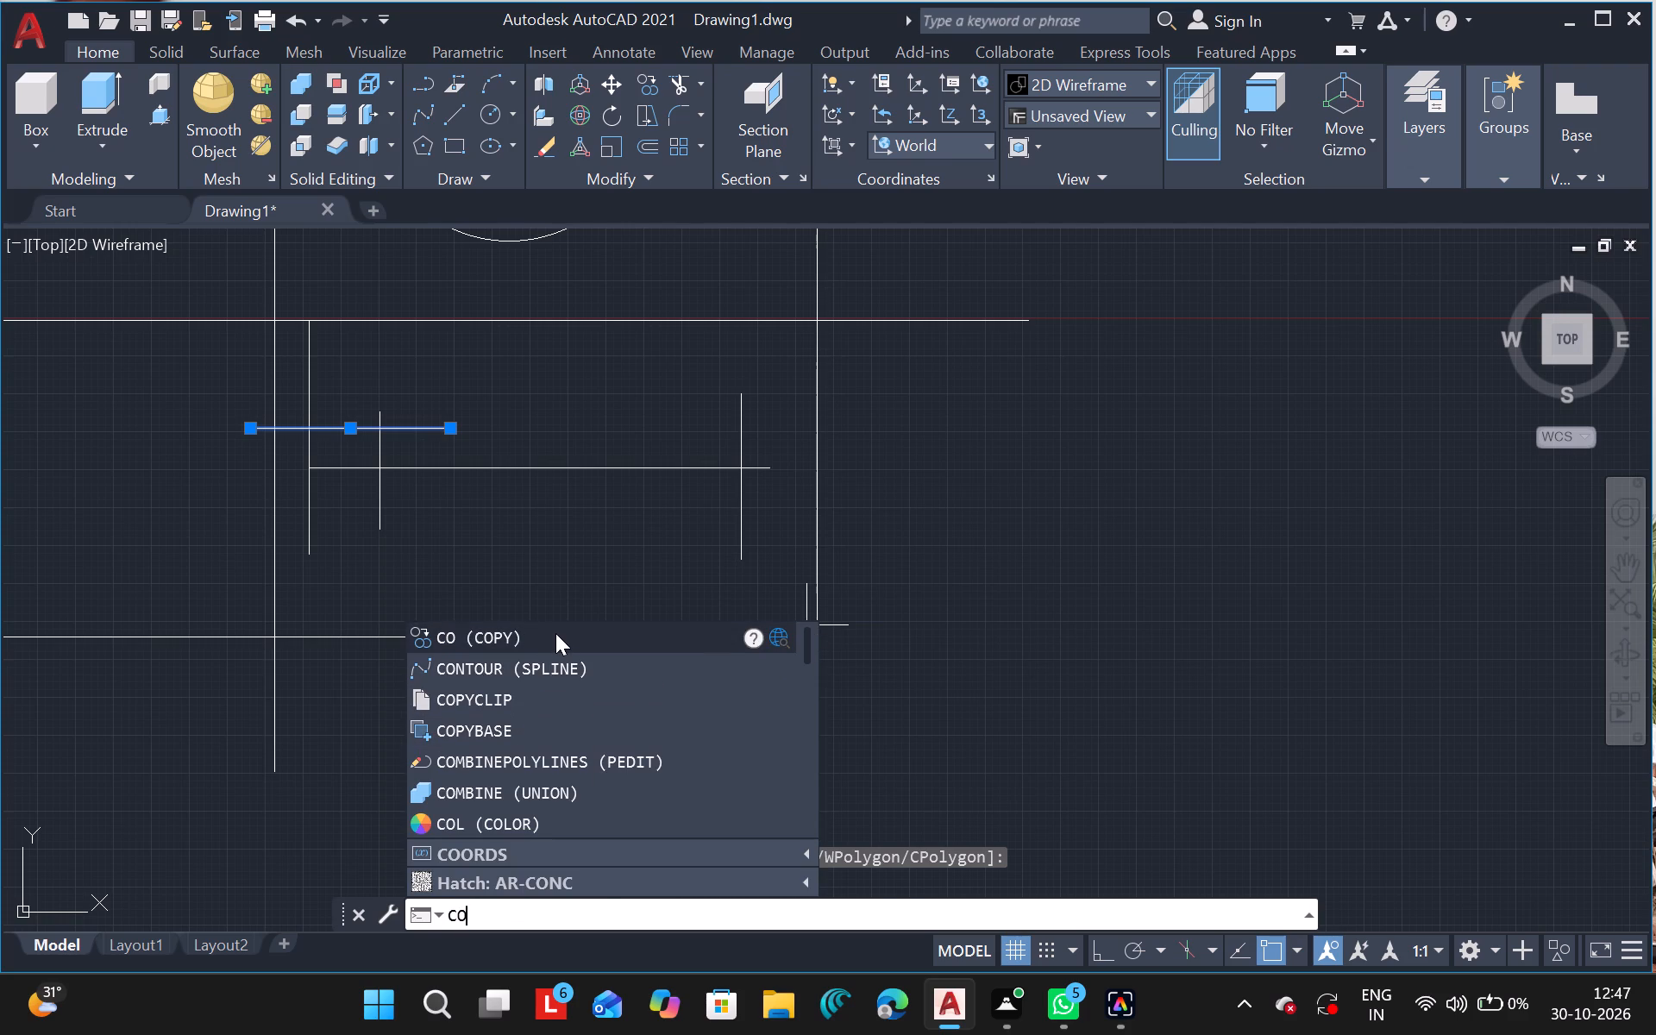
{"action": "left_click", "coordinate": [555, 633]}
{"action": "left_click_drag", "start_coordinate": [668, 545], "coordinate": [668, 586]}
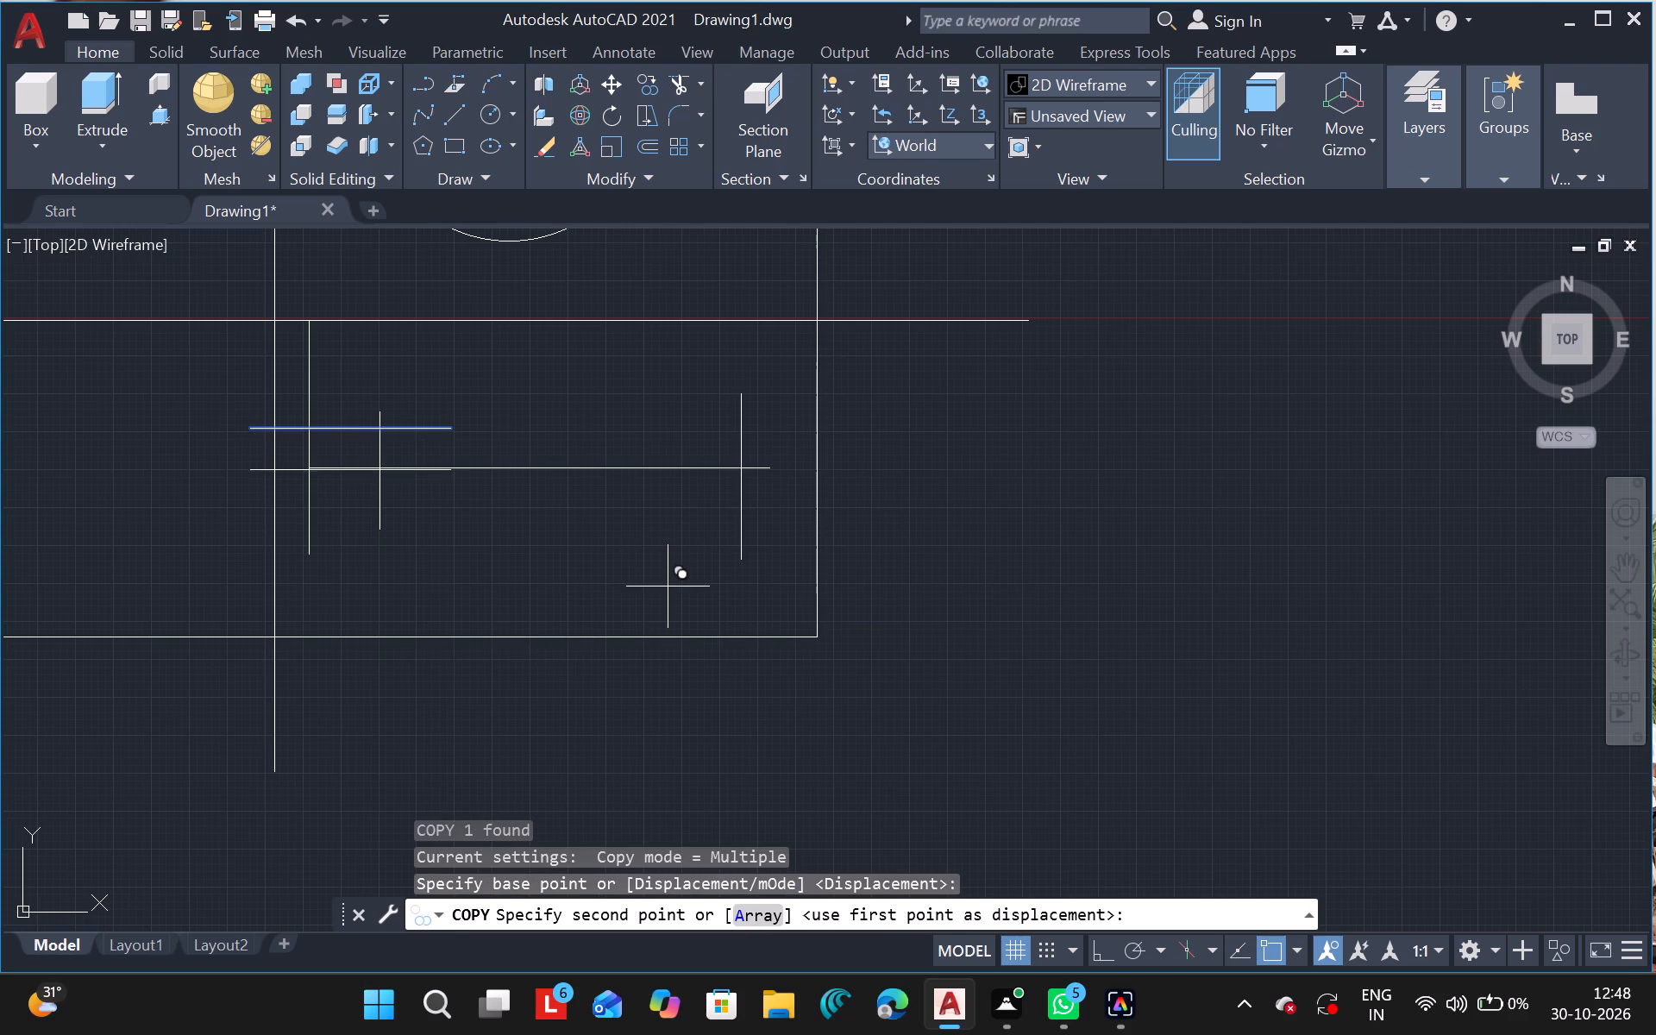
{"action": "left_click", "coordinate": [650, 631]}
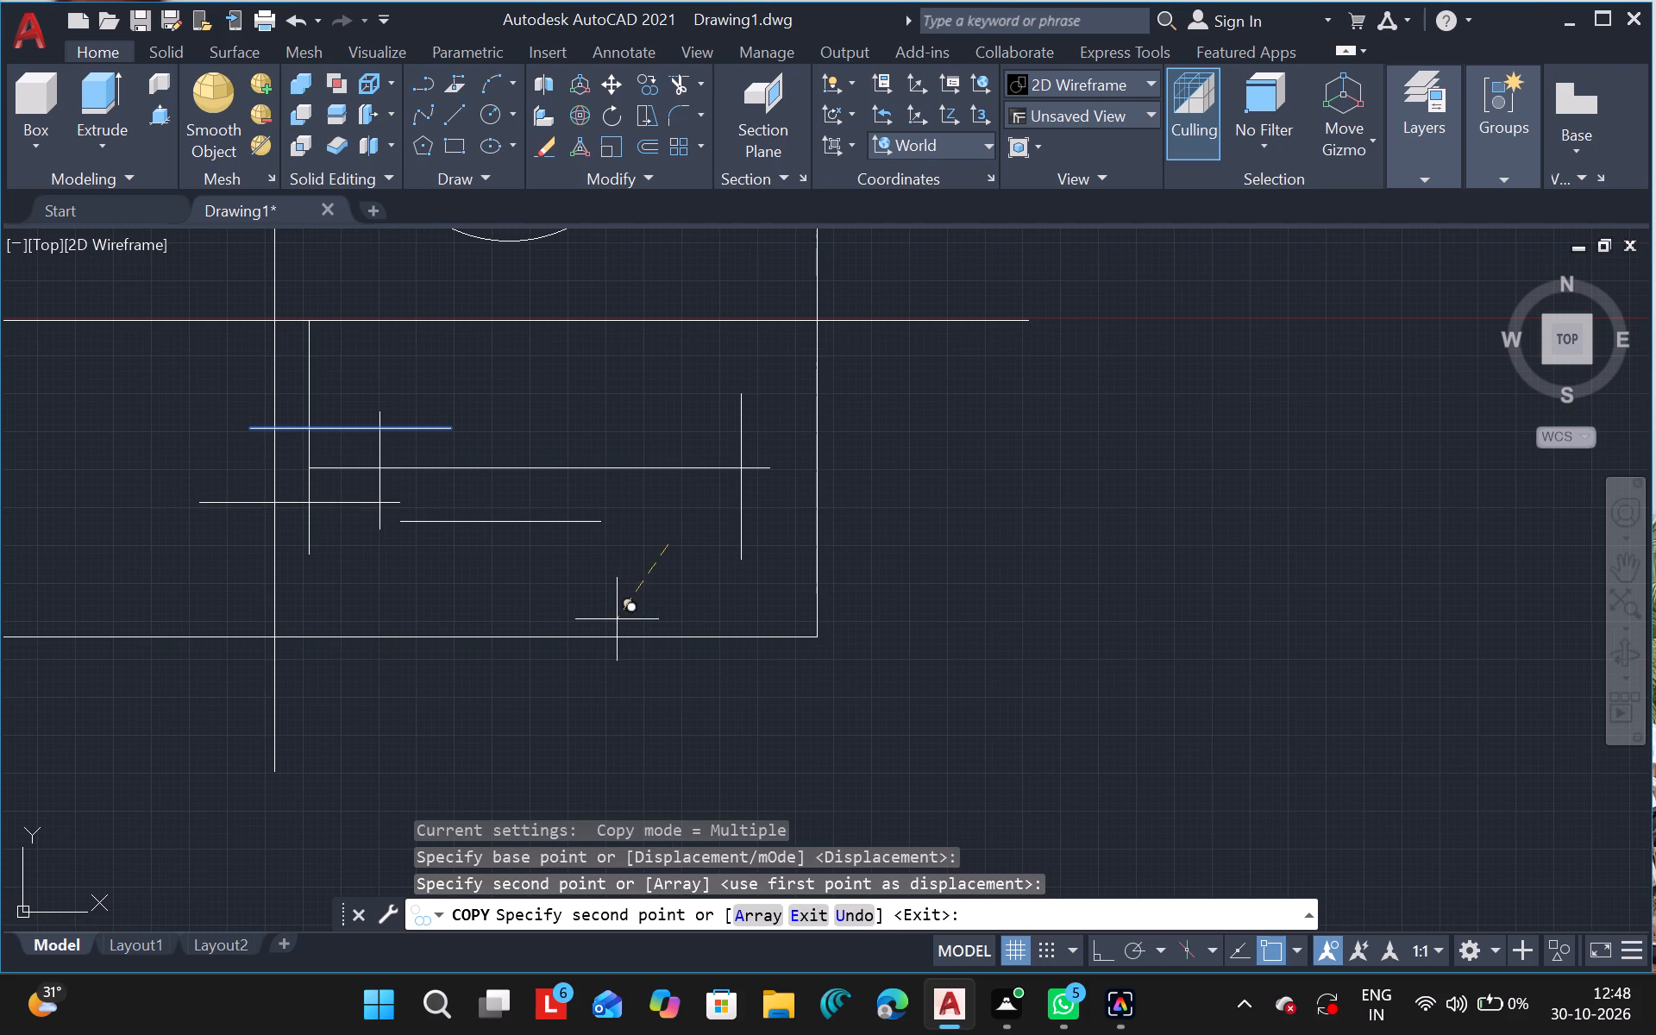
{"action": "left_click", "coordinate": [636, 627]}
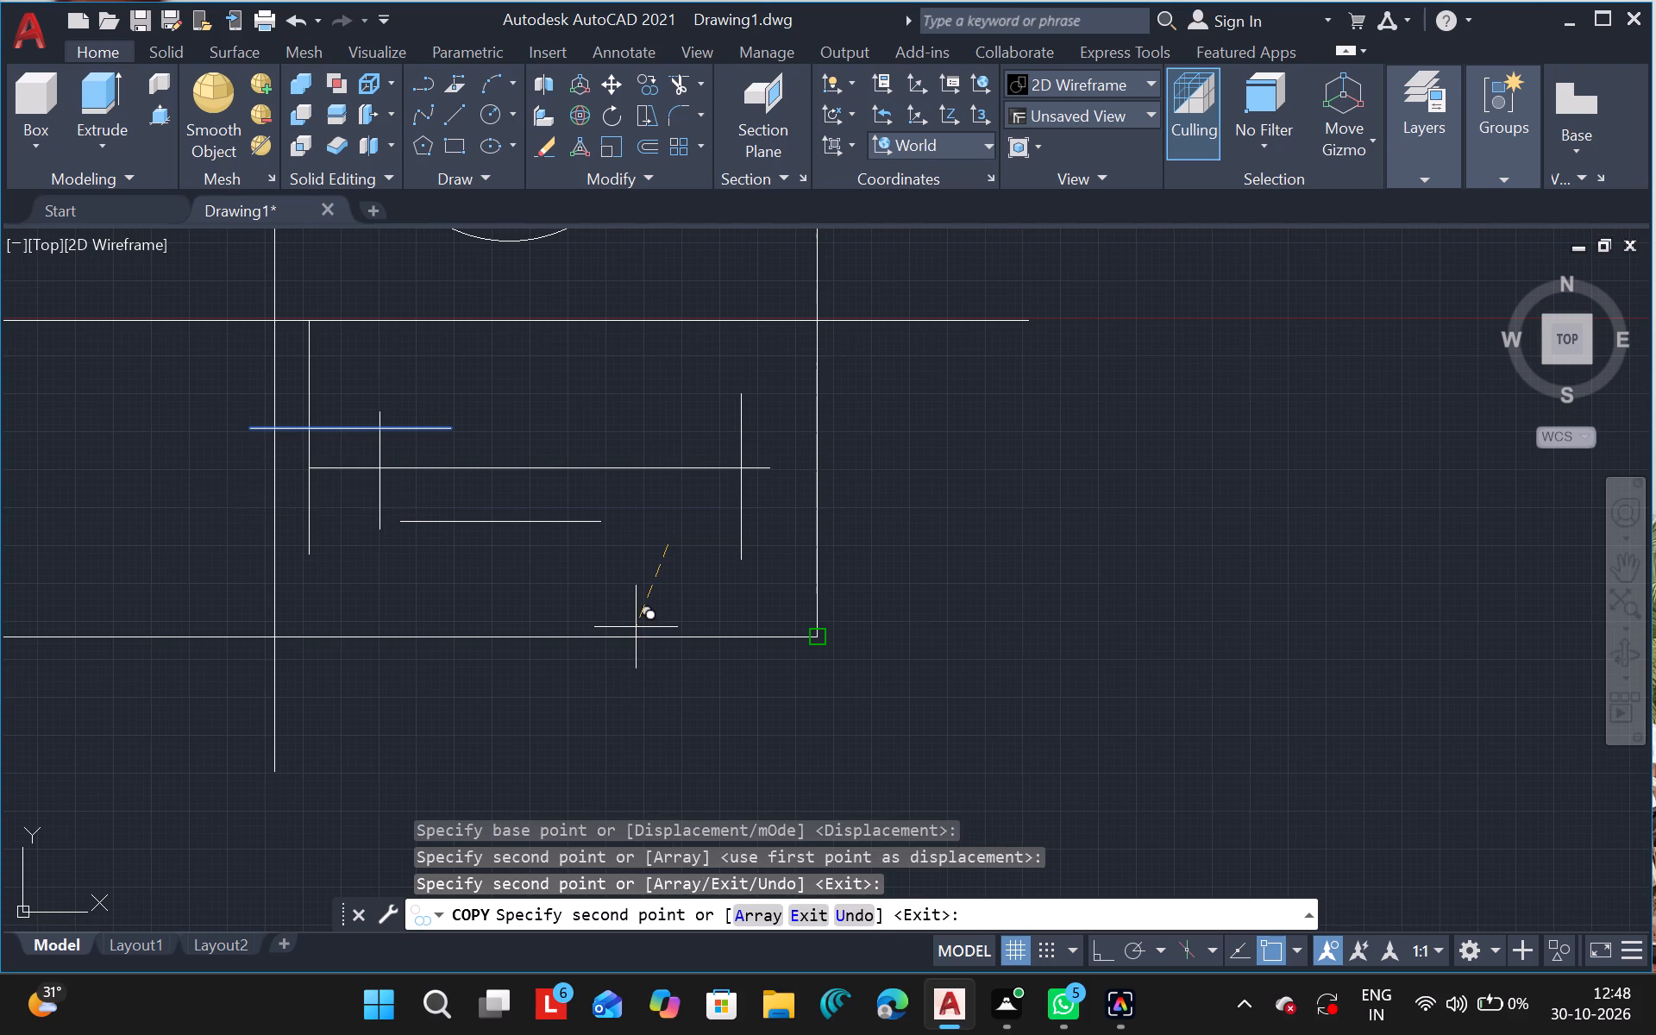
{"action": "left_click", "coordinate": [636, 627]}
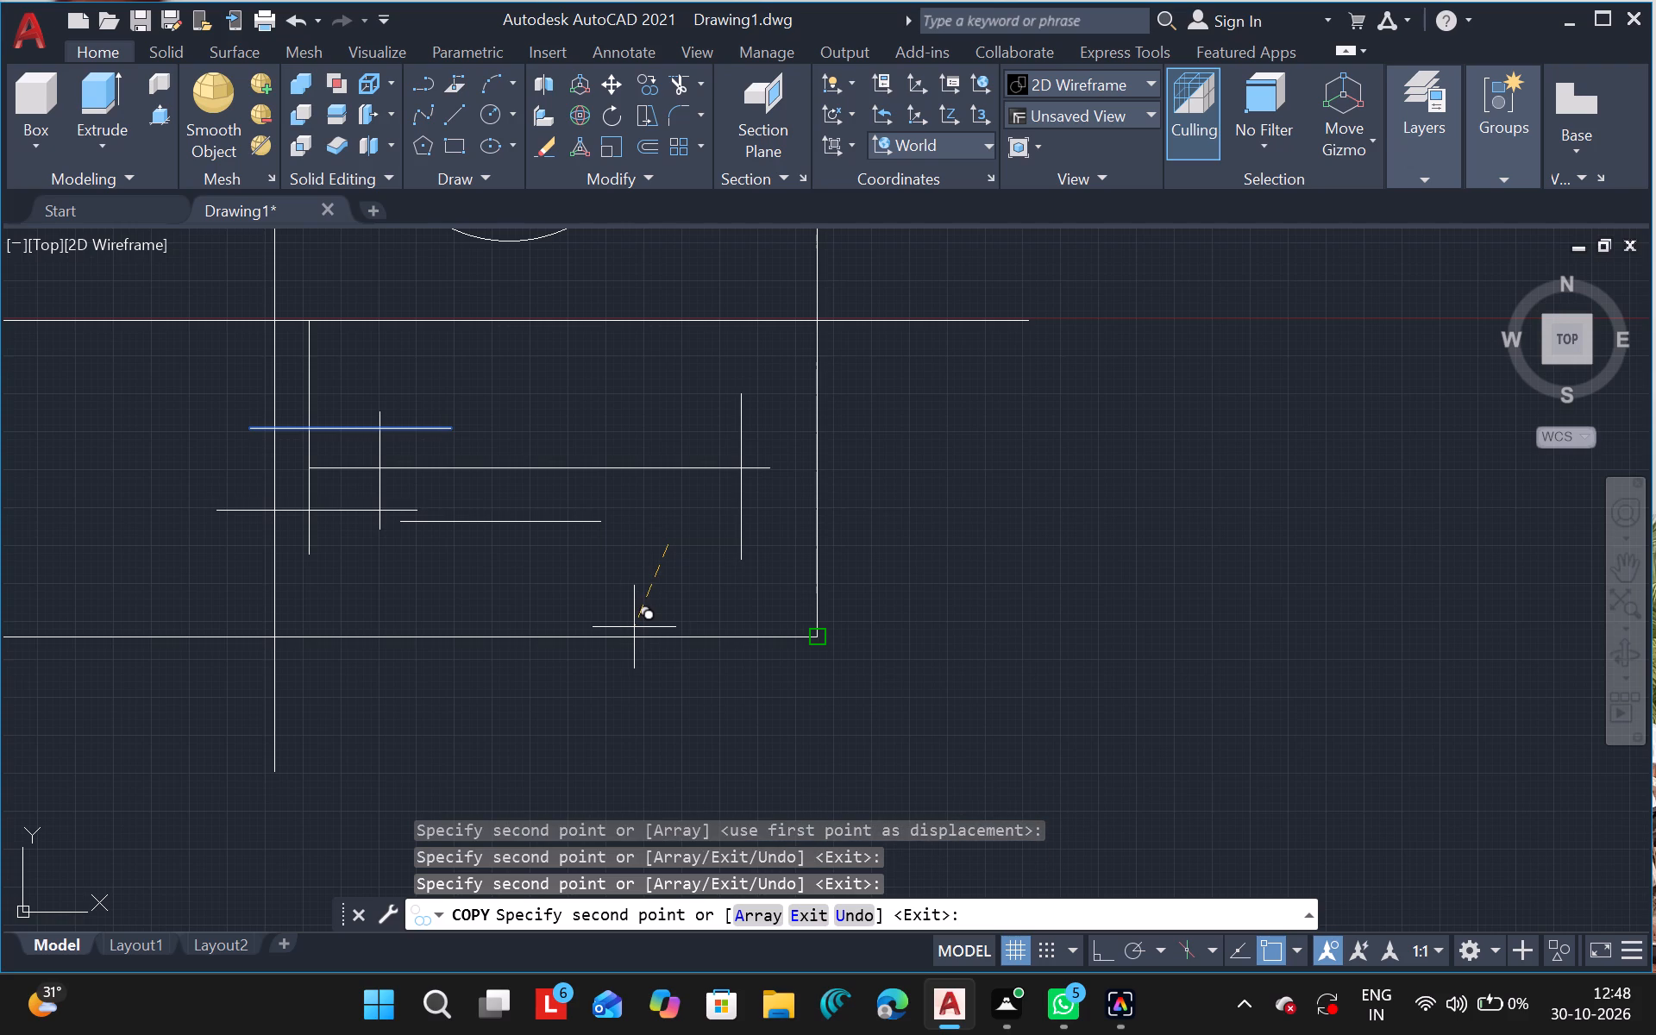
{"action": "left_click", "coordinate": [634, 627]}
{"action": "triple_click", "coordinate": [634, 627]}
{"action": "double_click", "coordinate": [634, 627]}
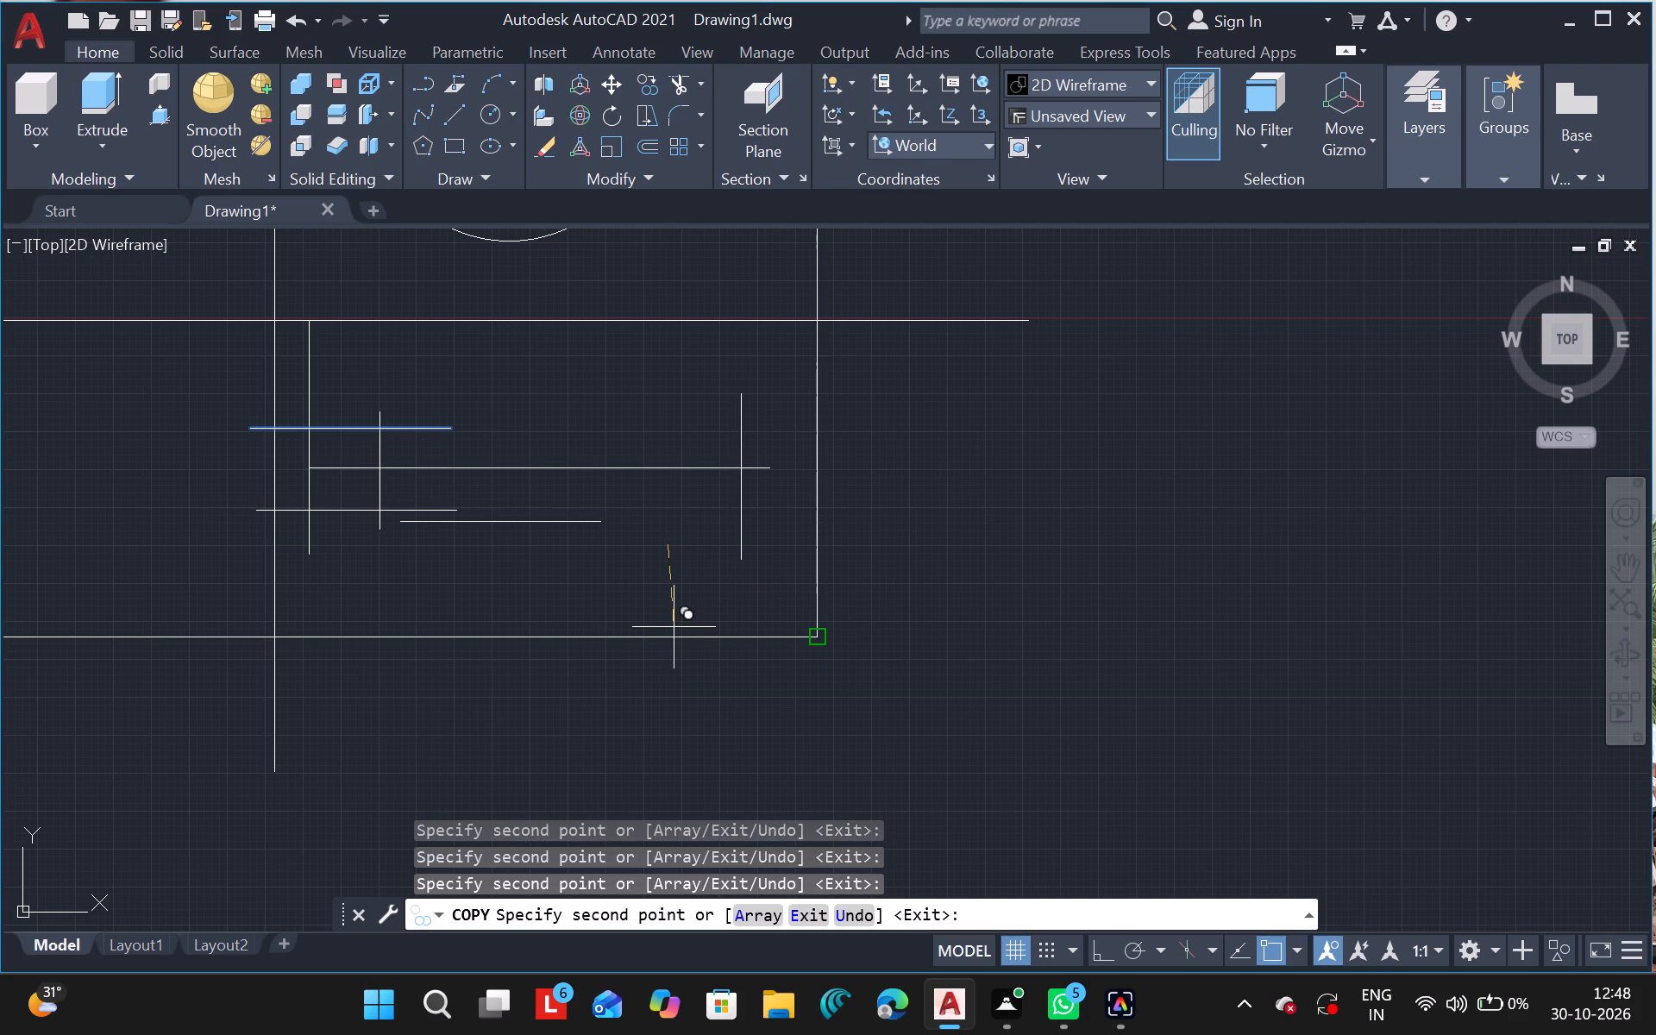
{"action": "left_click", "coordinate": [674, 627]}
{"action": "triple_click", "coordinate": [674, 627]}
{"action": "double_click", "coordinate": [674, 627]}
{"action": "key", "text": "Escape"}
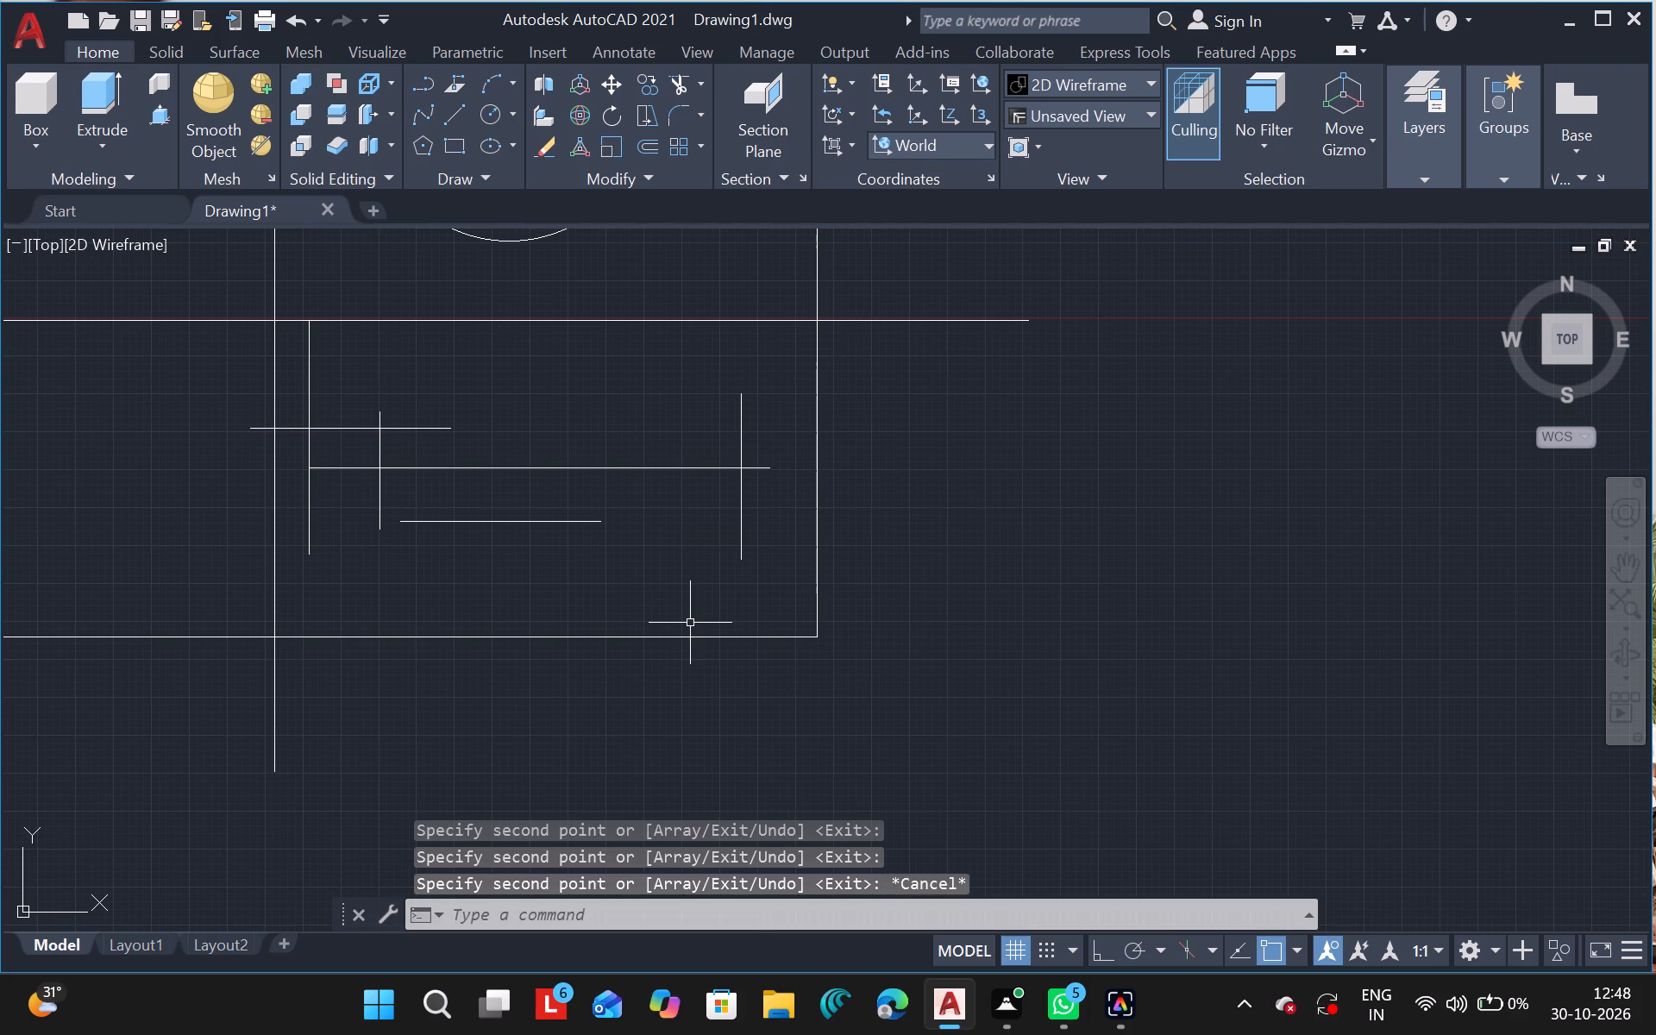
Move one copied short line slightly up and toward the dividing line so it crosses the two vertical lines beside it.
{"action": "left_click_drag", "start_coordinate": [520, 522], "coordinate": [552, 529]}
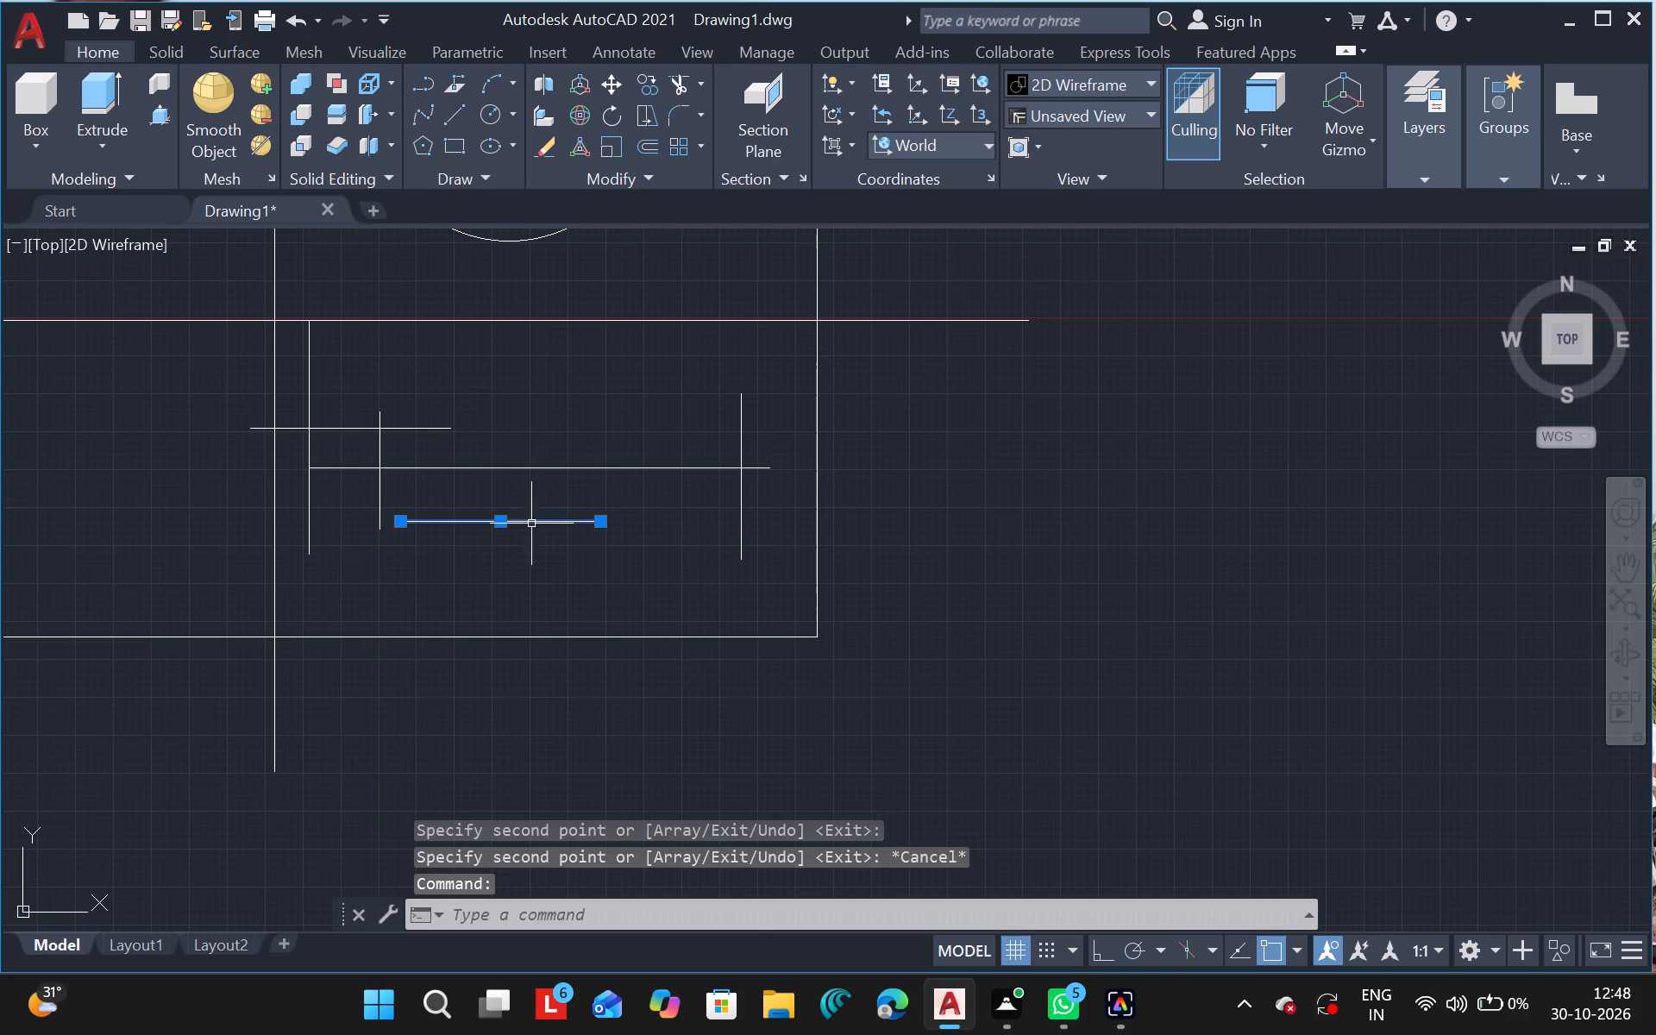
{"action": "left_click_drag", "start_coordinate": [552, 529], "coordinate": [847, 643]}
{"action": "type", "text": "MO"}
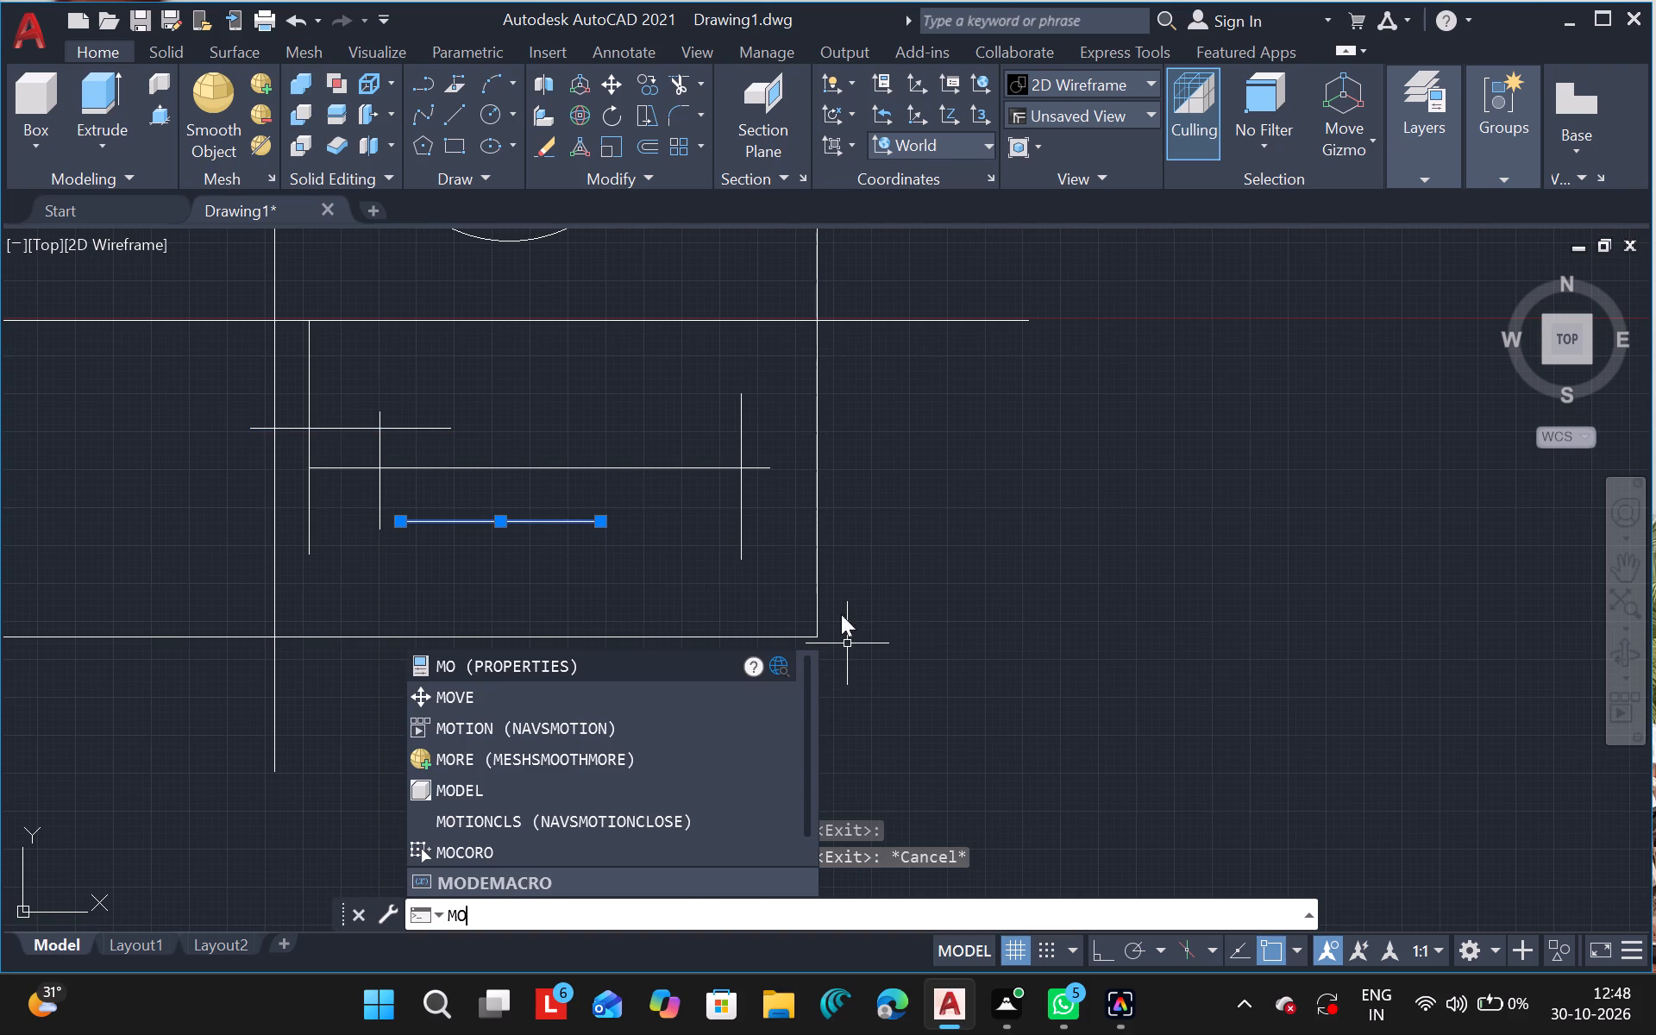
{"action": "left_click", "coordinate": [660, 695]}
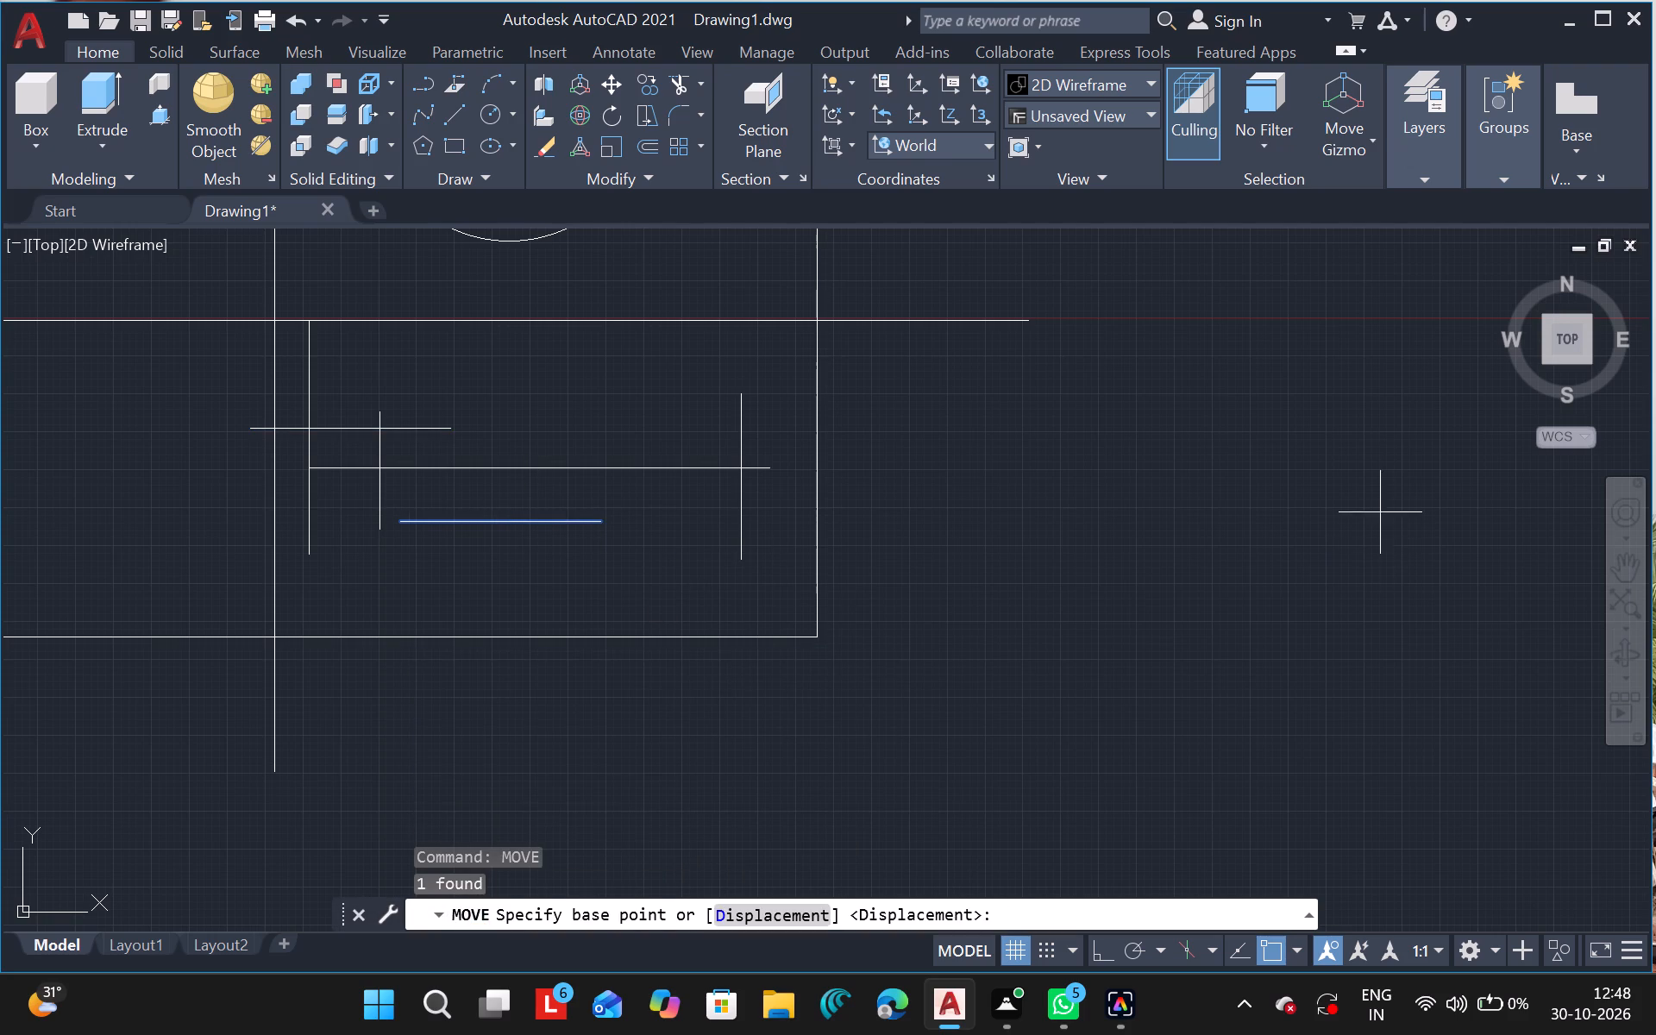
{"action": "left_click_drag", "start_coordinate": [1377, 510], "coordinate": [1246, 495]}
{"action": "left_click", "coordinate": [1246, 495]}
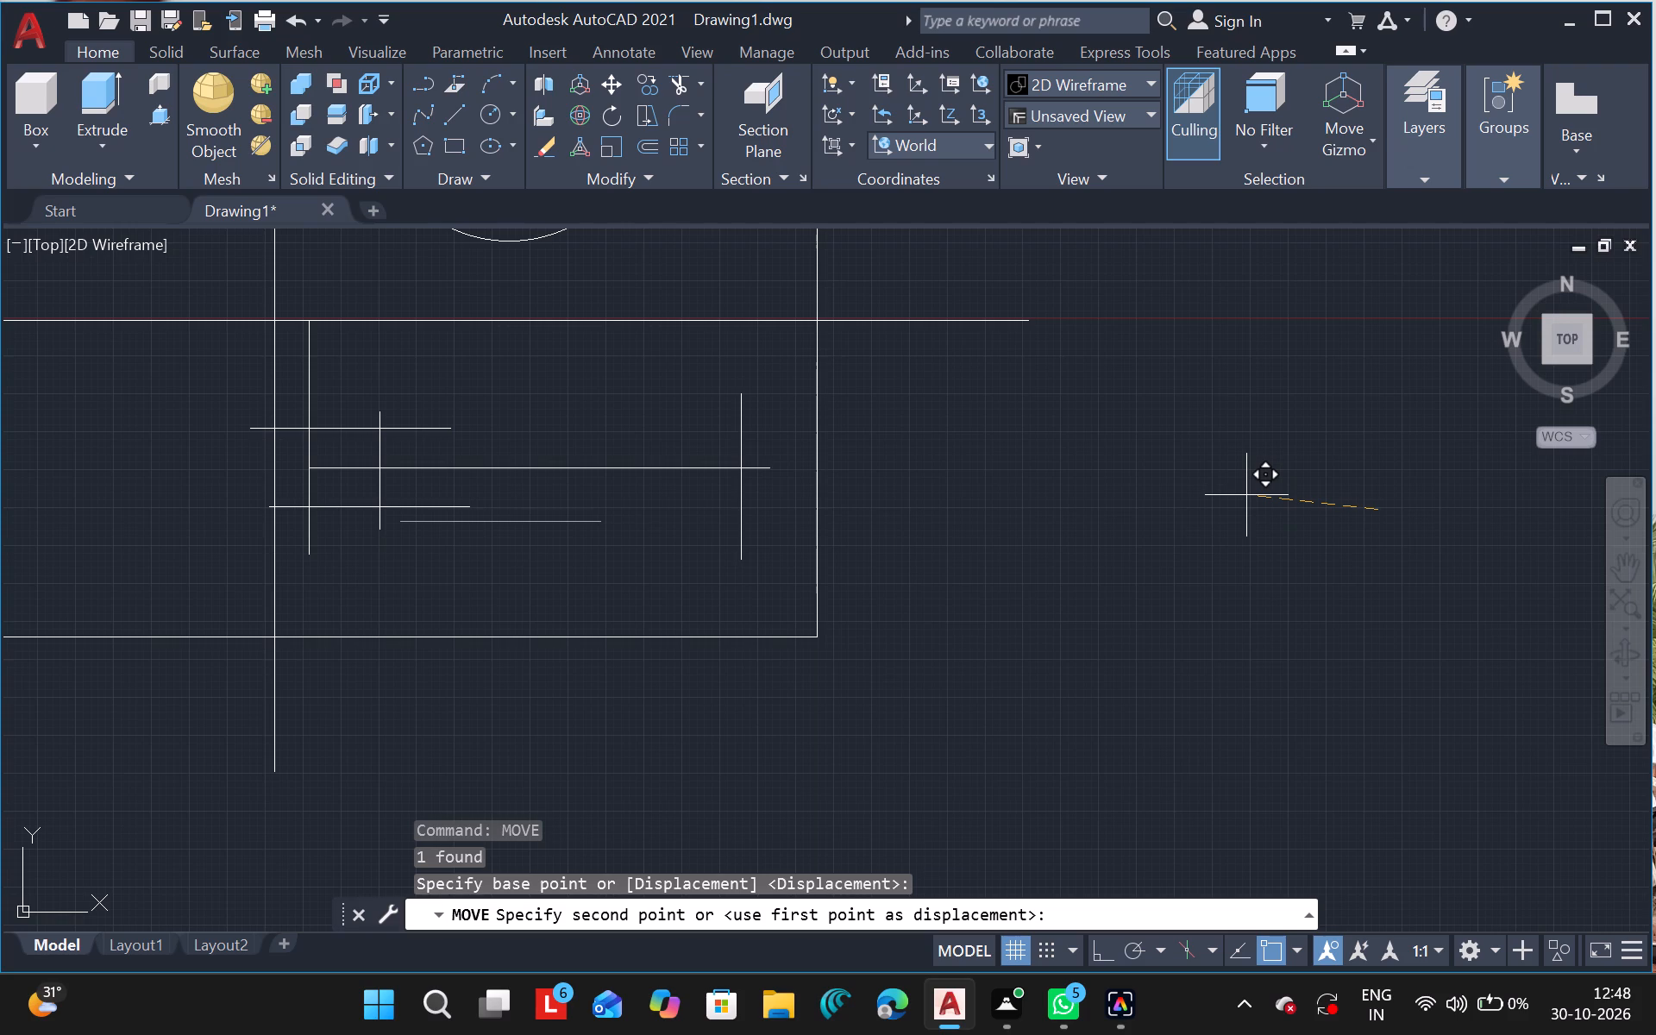
{"action": "key", "text": "Escape"}
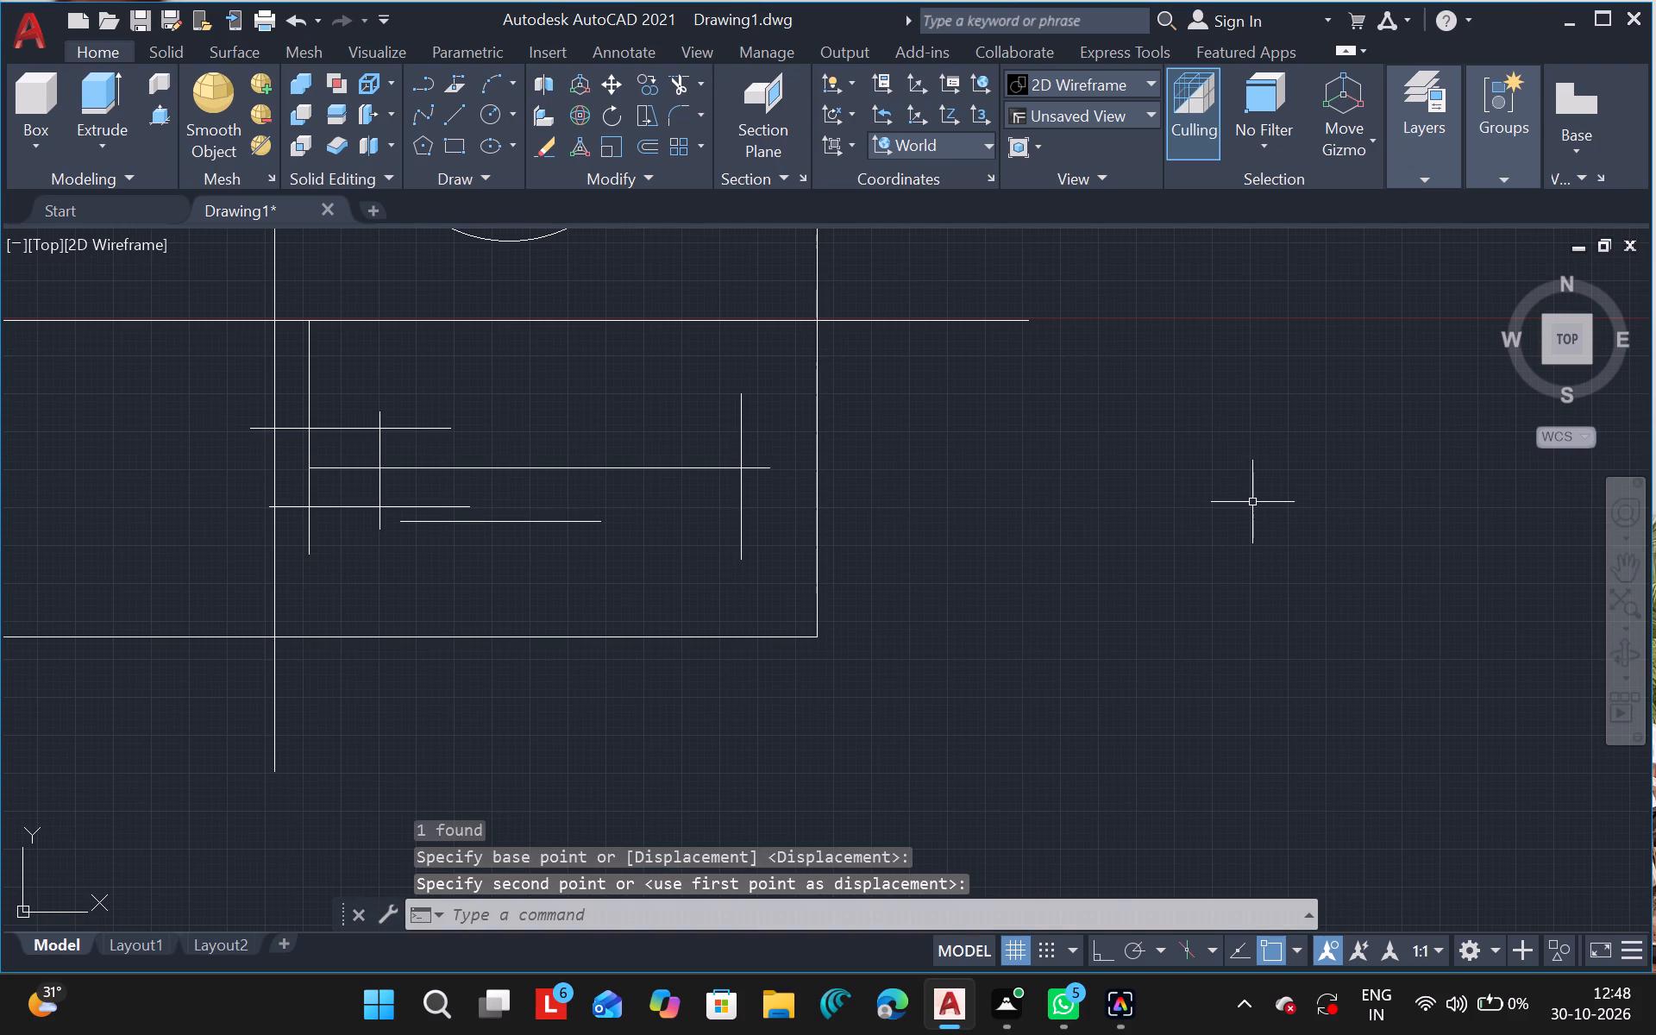
Erase the stacked duplicate short horizontal lines lying loose below the long horizontal line.
{"action": "left_click_drag", "start_coordinate": [549, 524], "coordinate": [946, 528]}
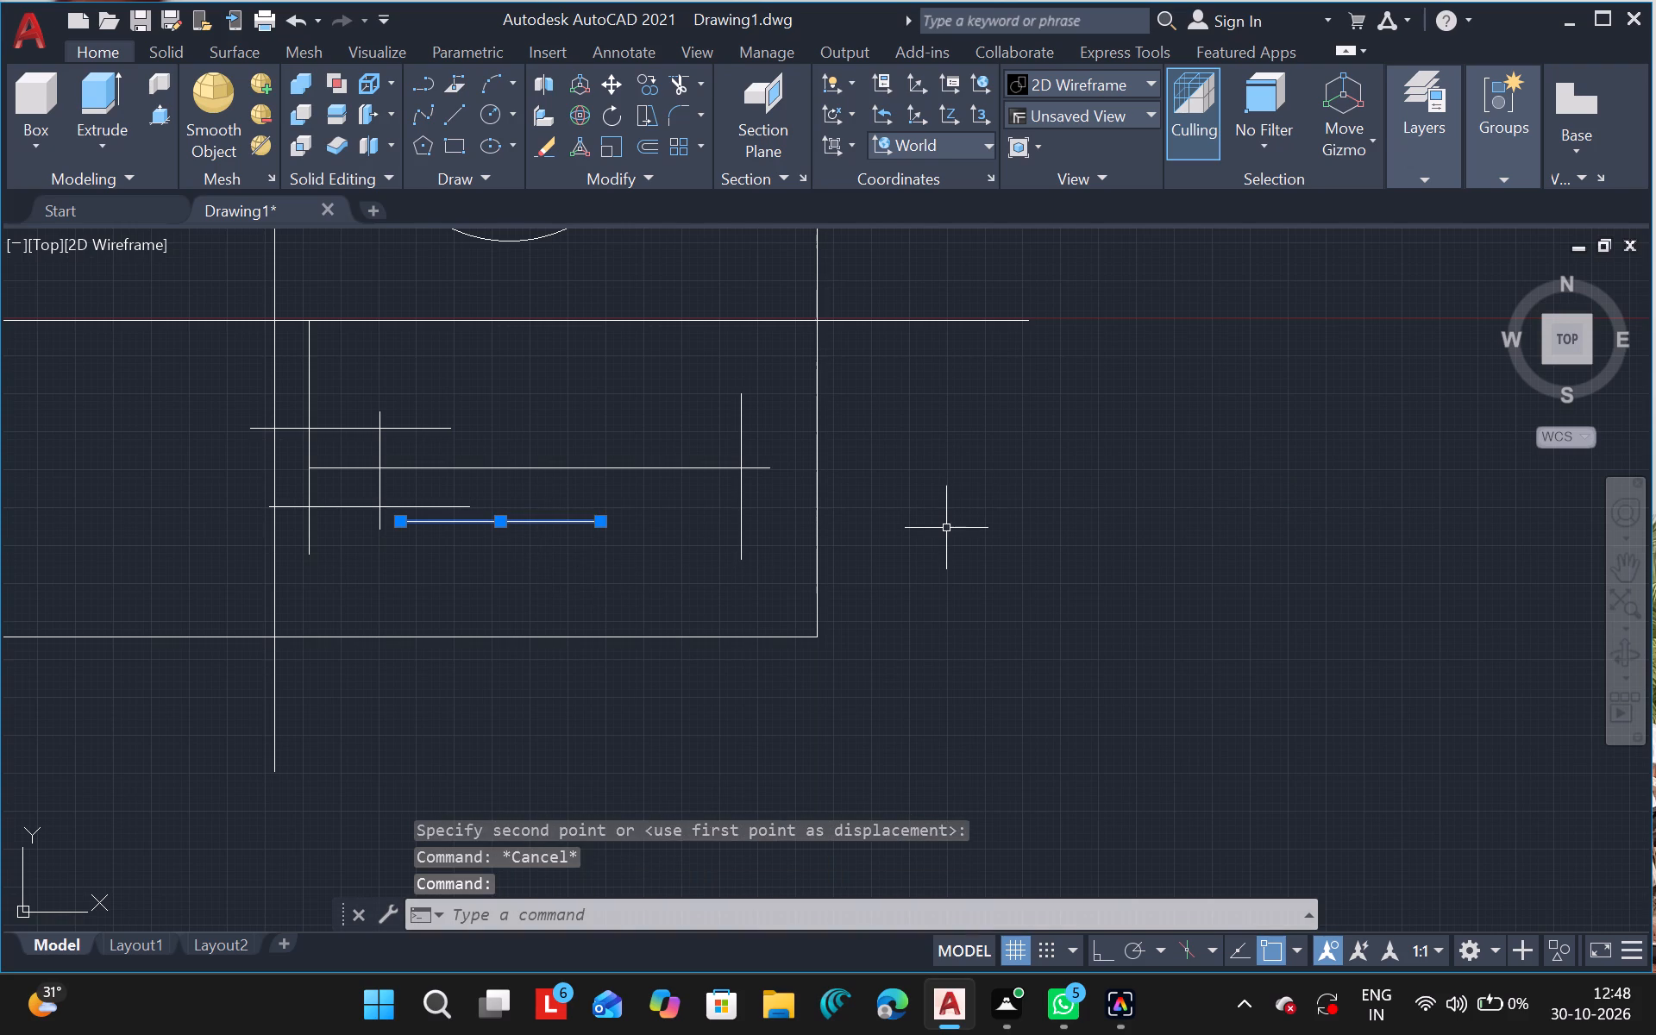
{"action": "key", "text": "Delete"}
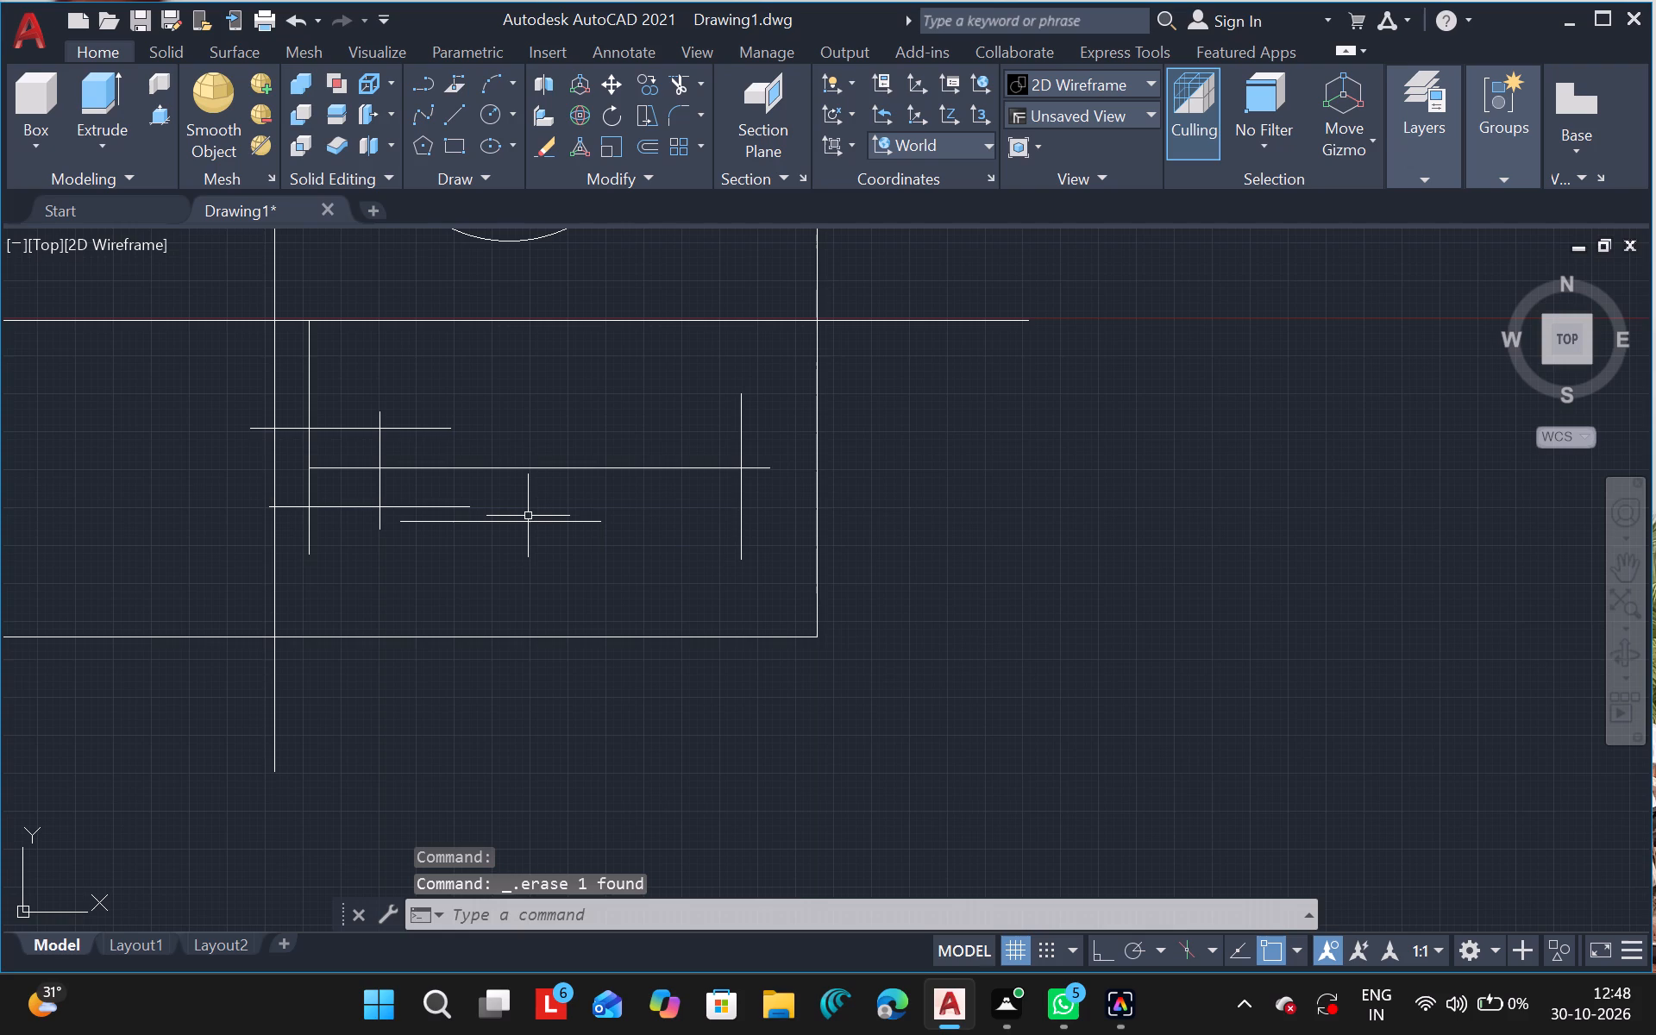
{"action": "left_click", "coordinate": [528, 516]}
{"action": "left_click", "coordinate": [527, 537]}
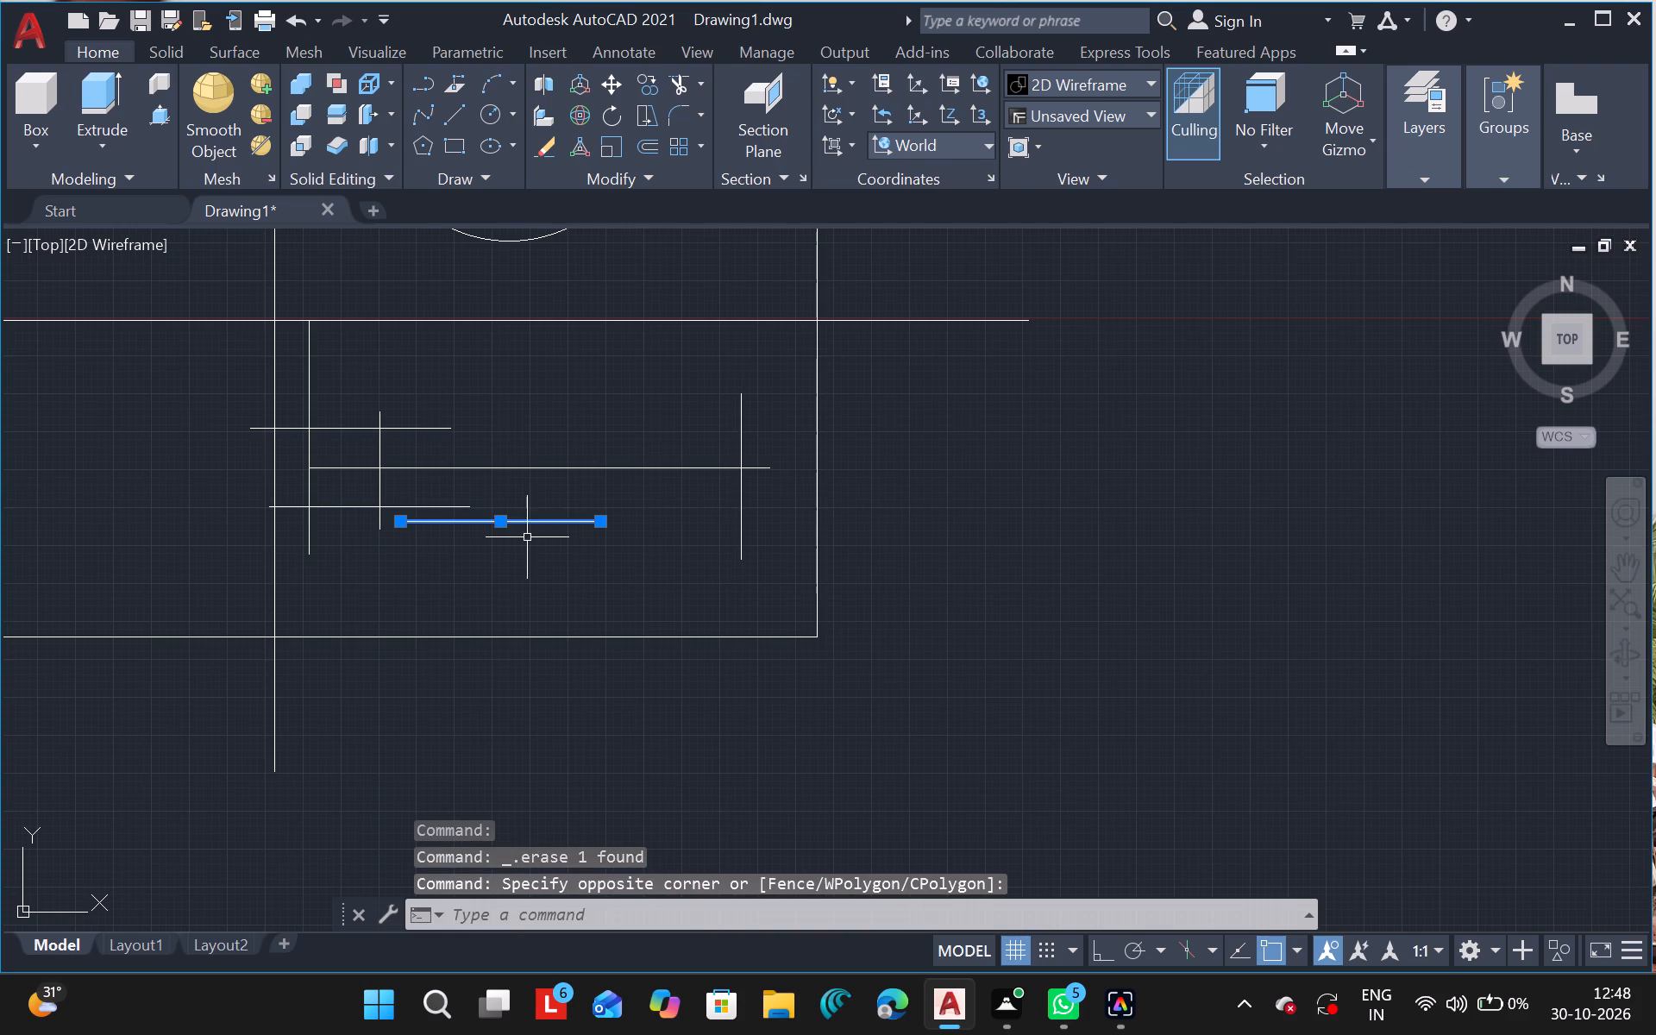
{"action": "key", "text": "Delete"}
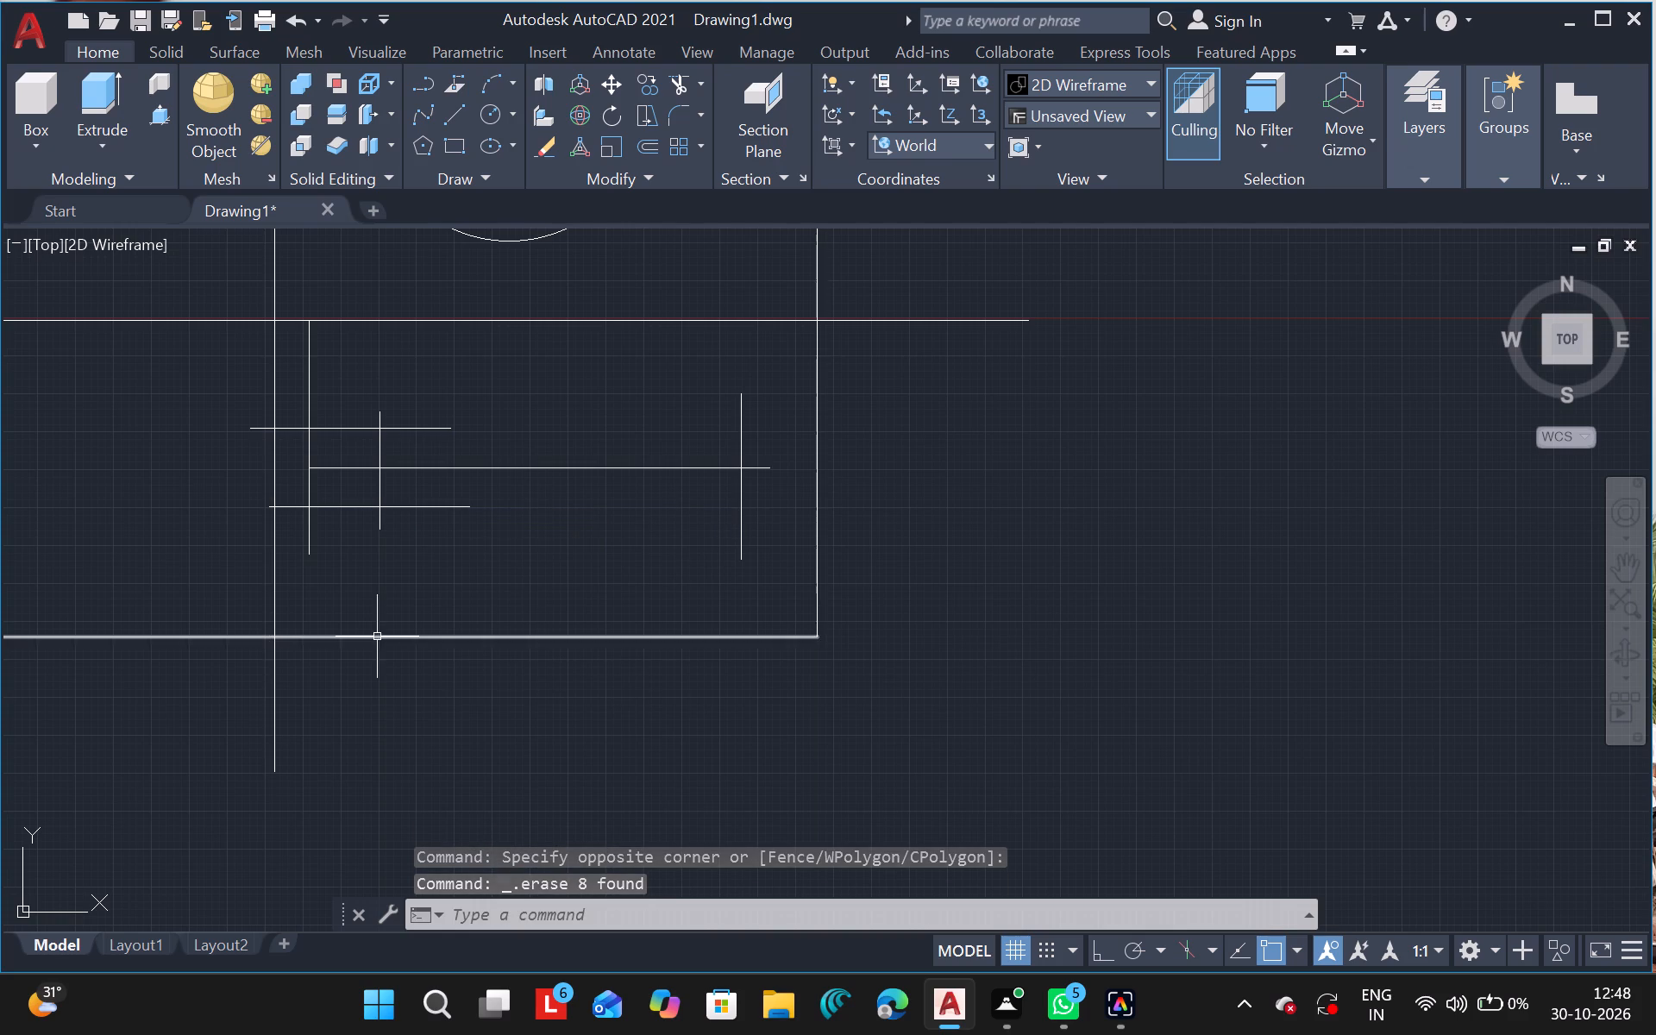
Draw a line from the upper short line's crossing with the first vertical, sloping up to above the second vertical, then down to the short line.
{"action": "left_click", "coordinate": [451, 110]}
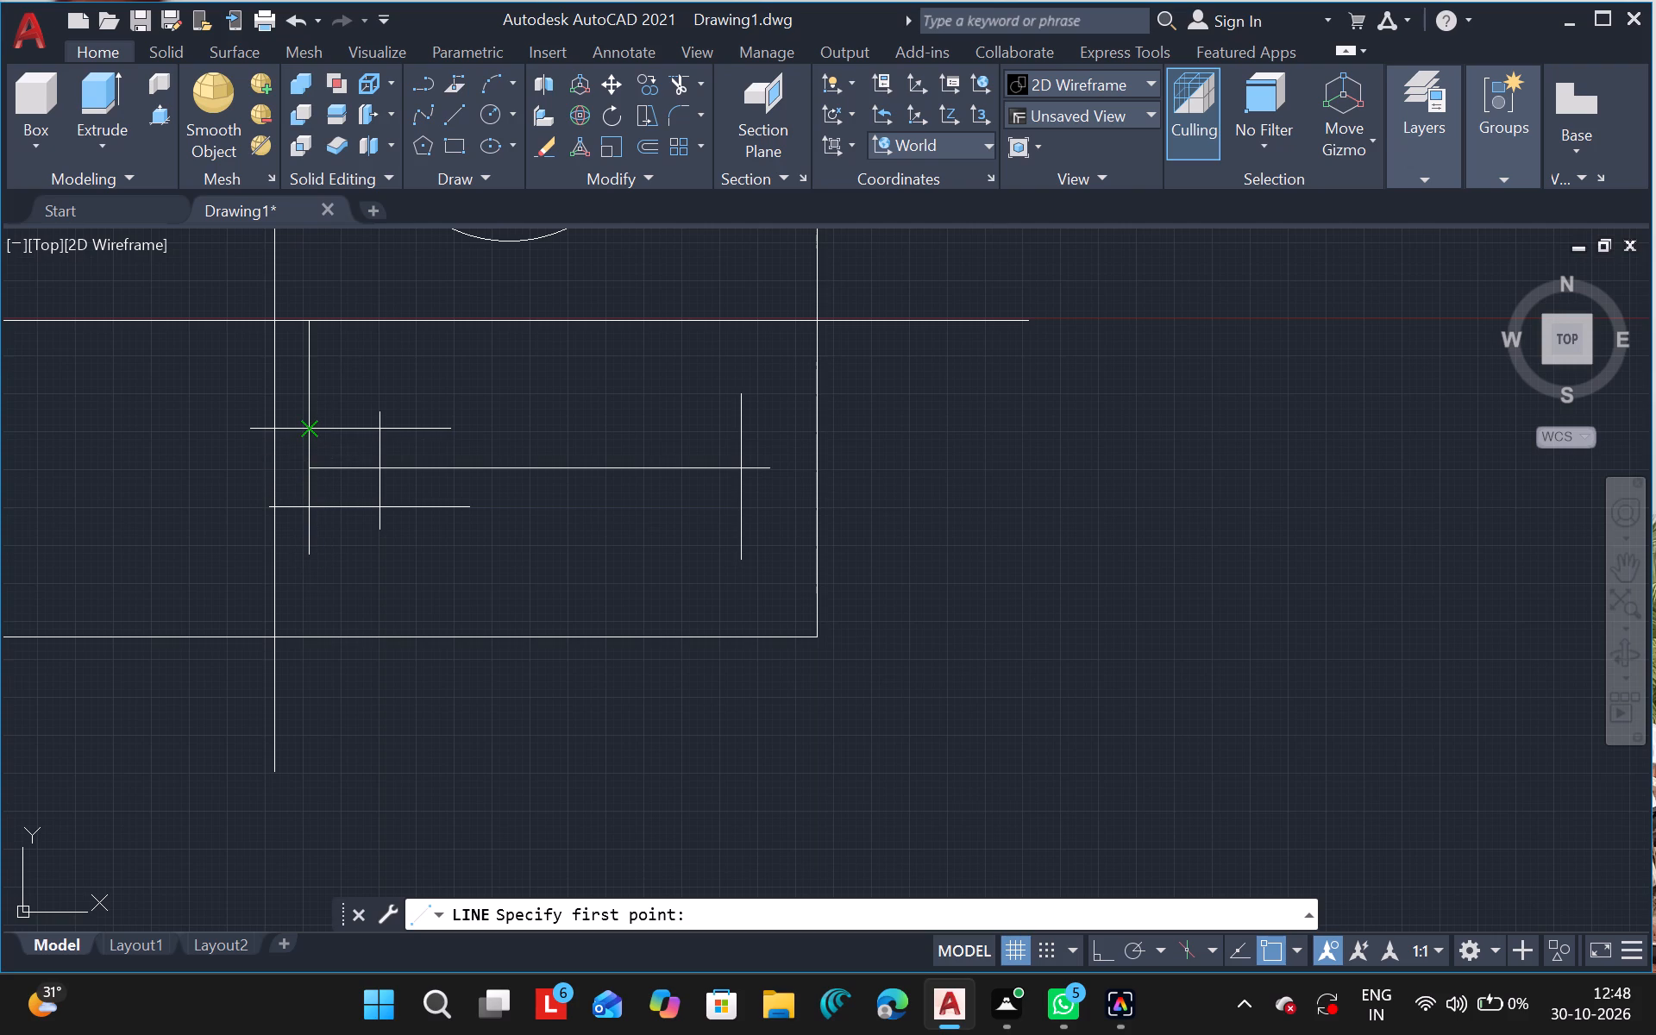
{"action": "left_click_drag", "start_coordinate": [309, 427], "coordinate": [379, 392]}
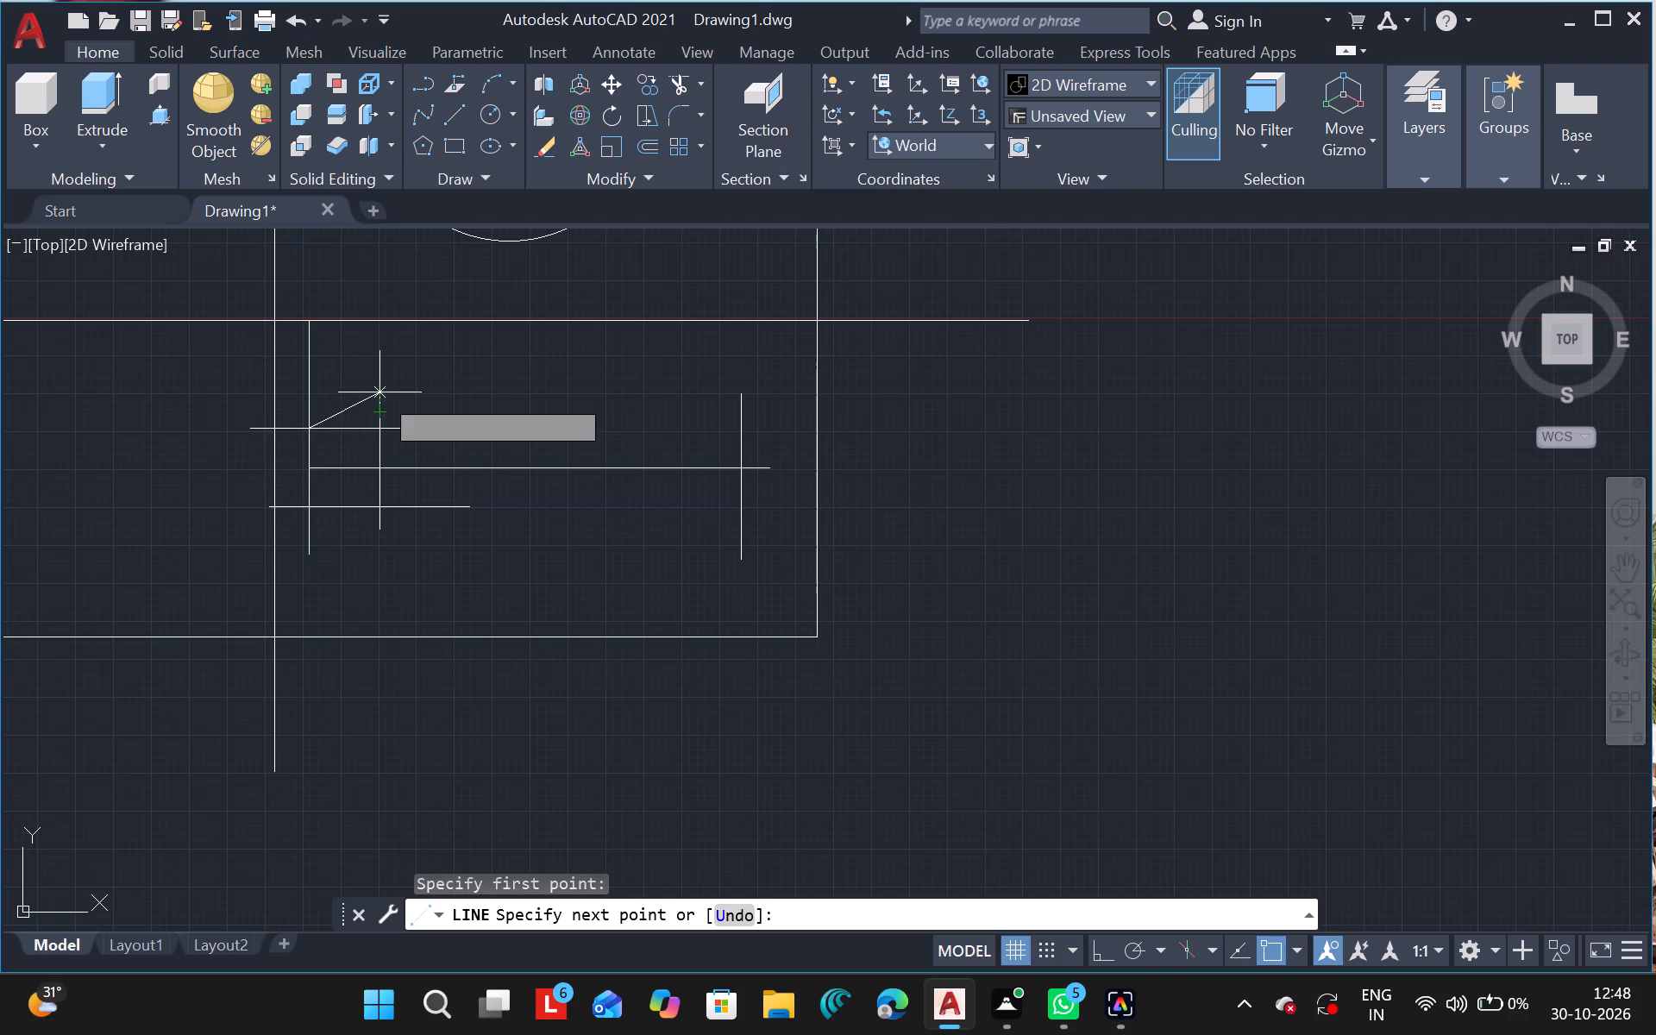
{"action": "left_click_drag", "start_coordinate": [379, 392], "coordinate": [383, 379]}
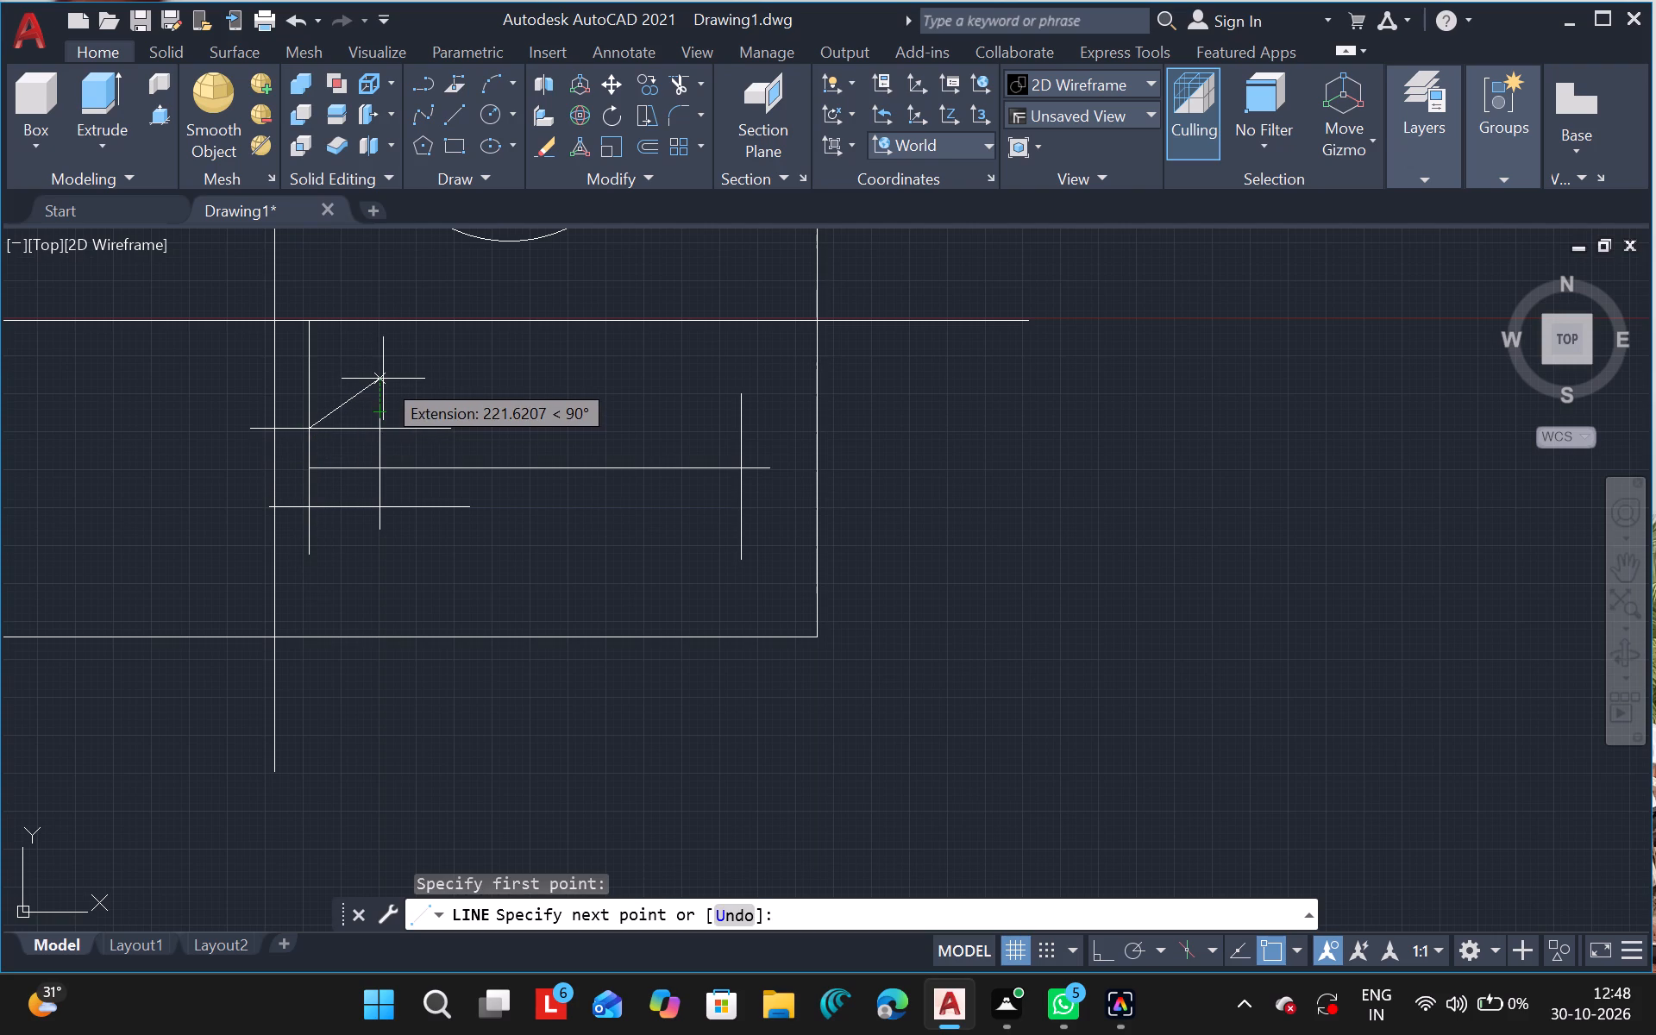
{"action": "left_click_drag", "start_coordinate": [383, 379], "coordinate": [383, 379]}
{"action": "left_click", "coordinate": [383, 379]}
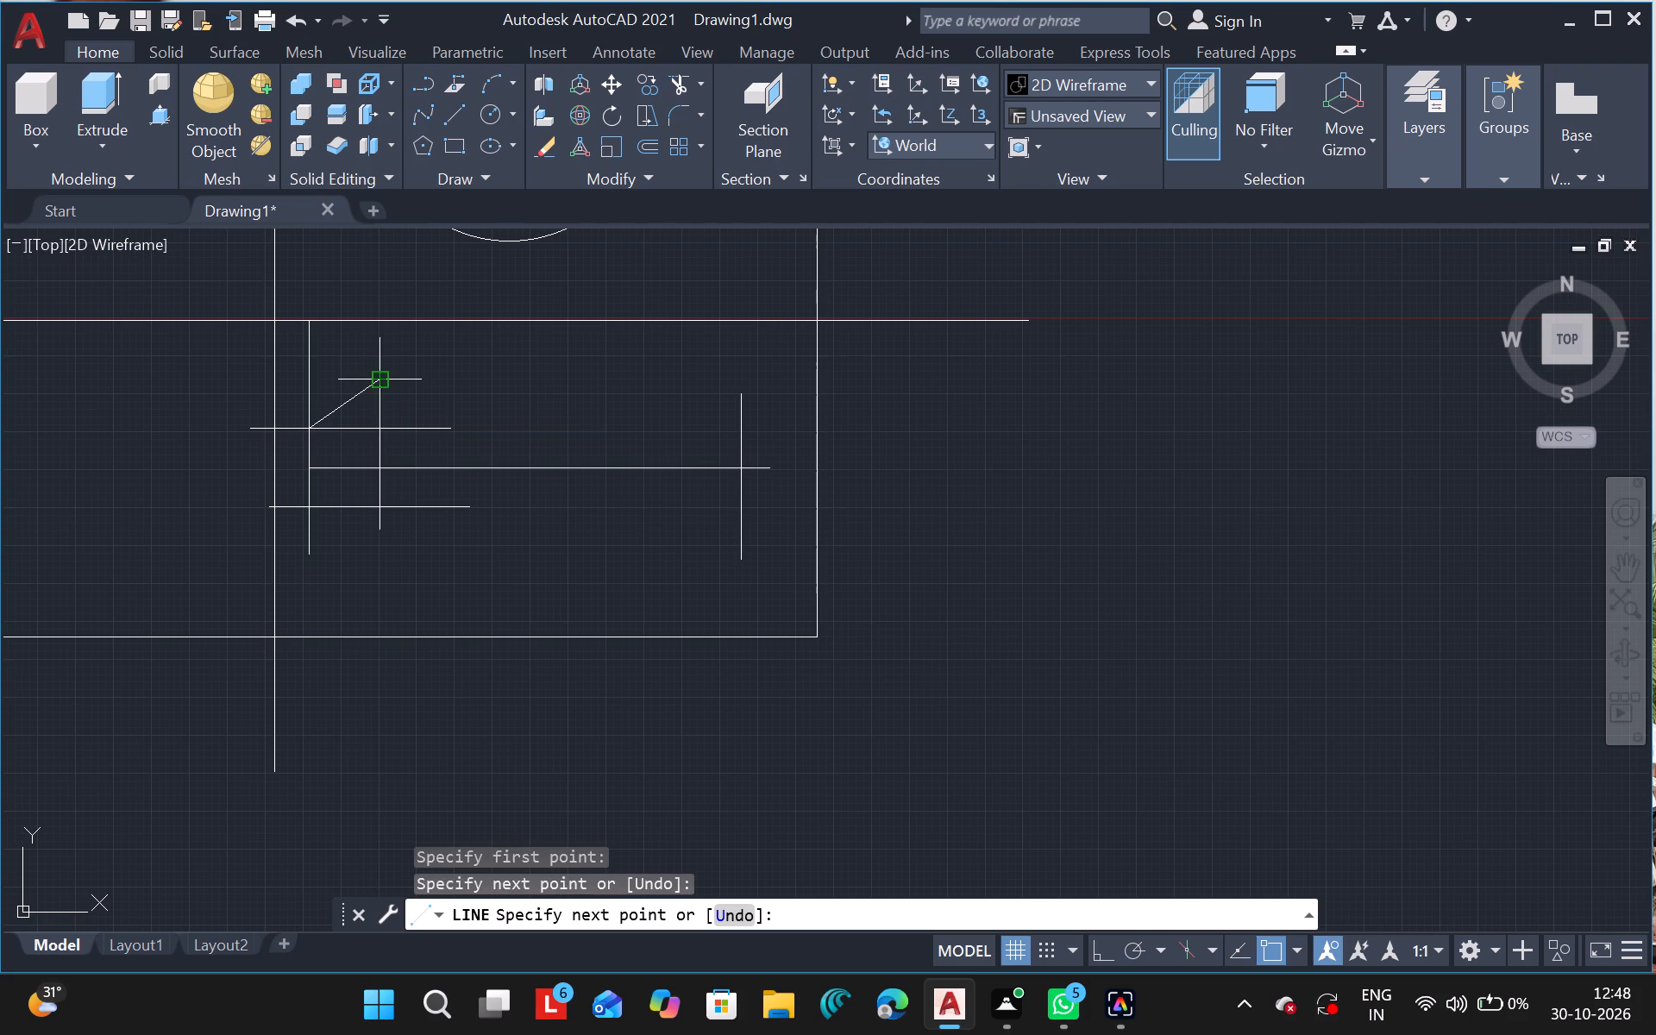
{"action": "left_click_drag", "start_coordinate": [386, 383], "coordinate": [381, 430]}
{"action": "left_click", "coordinate": [381, 430]}
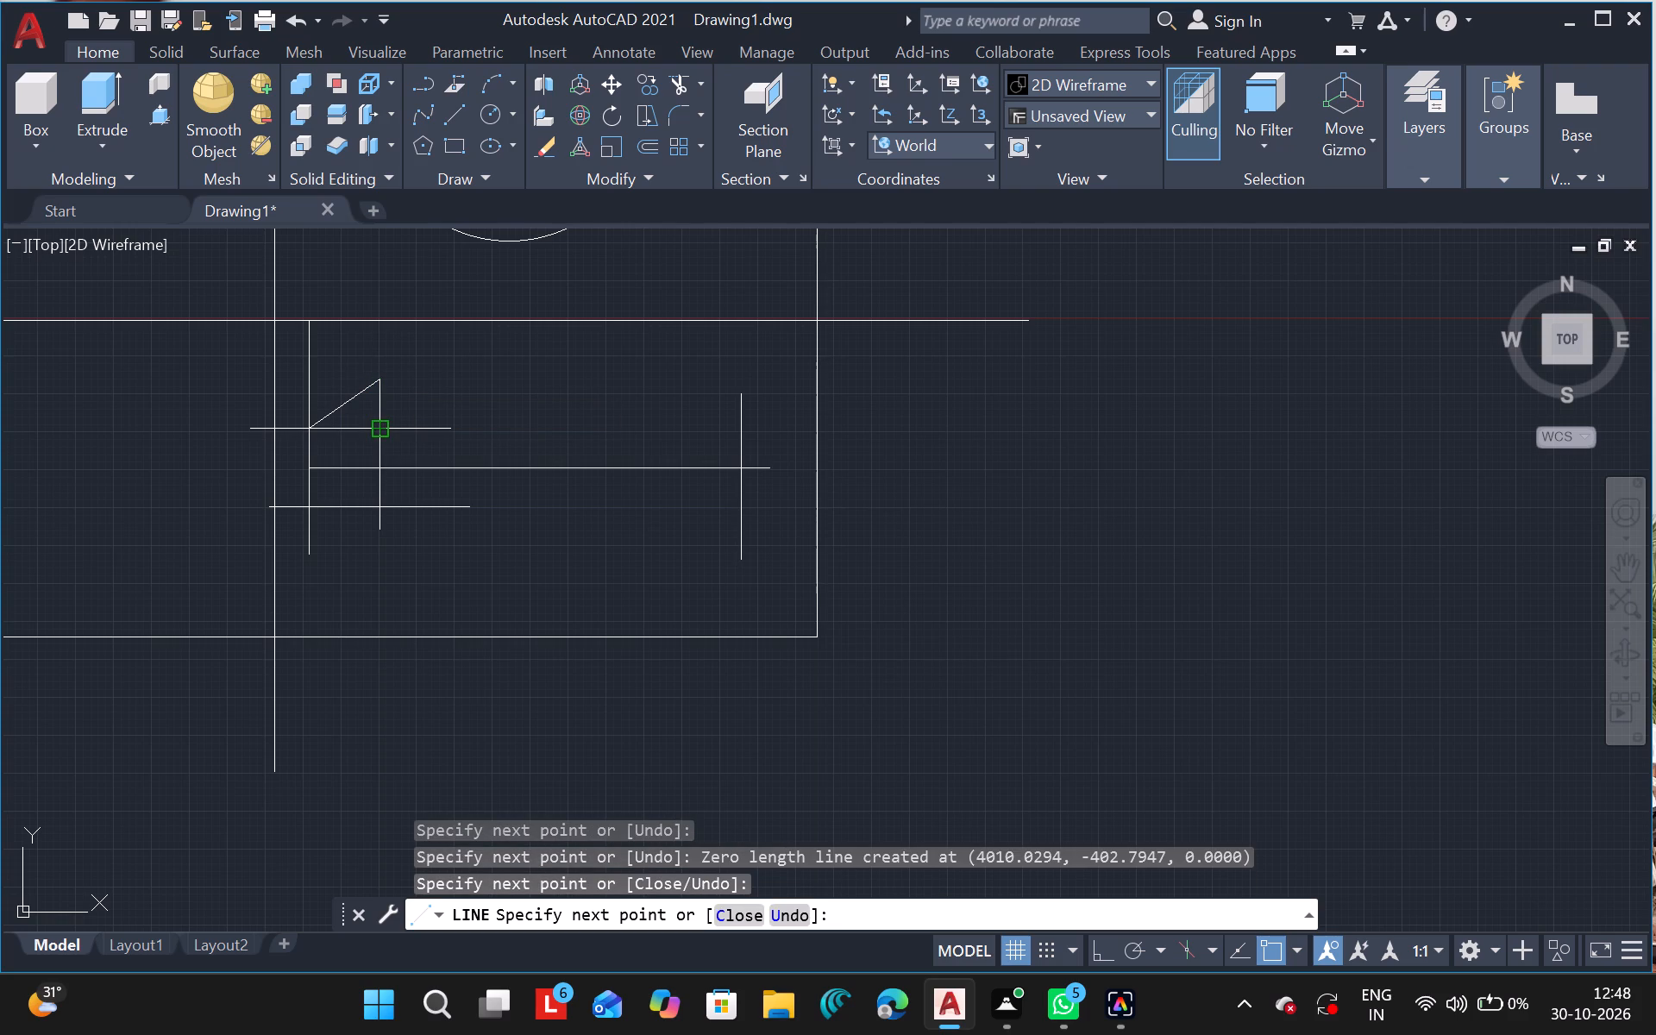
{"action": "key", "text": "Escape"}
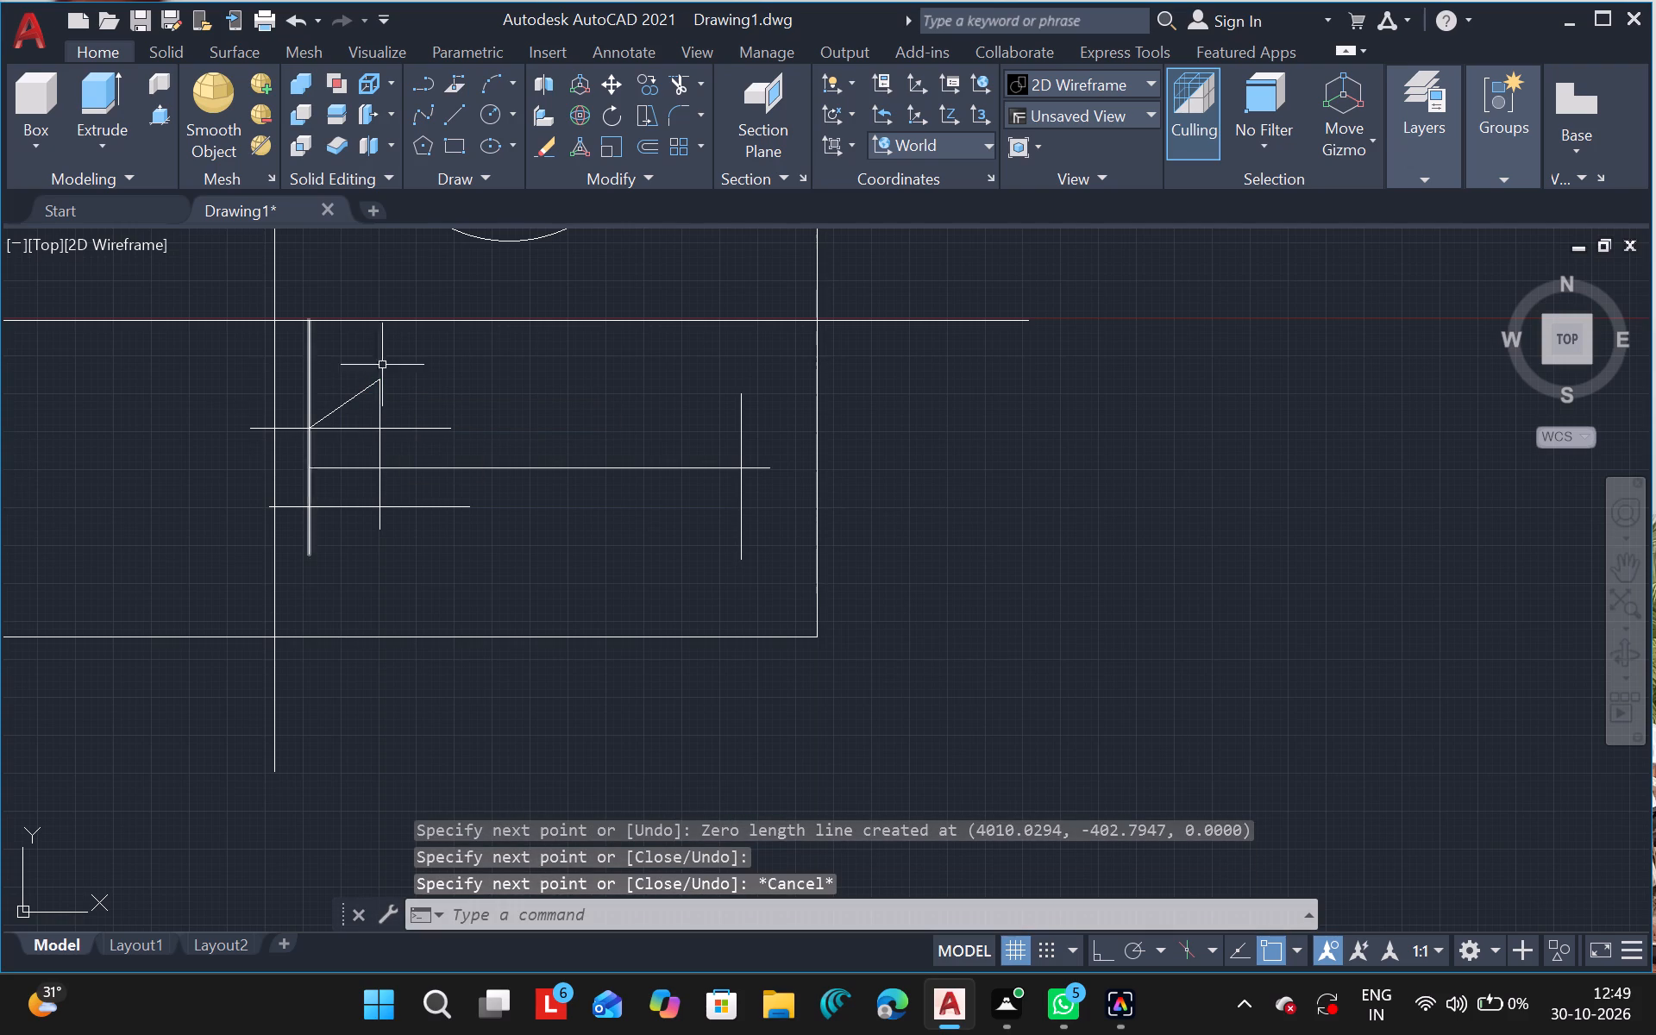
Draw a line from the lower short line's crossing with the first vertical, sloping down below the second vertical, then up to that vertical's lower end.
{"action": "left_click", "coordinate": [452, 110]}
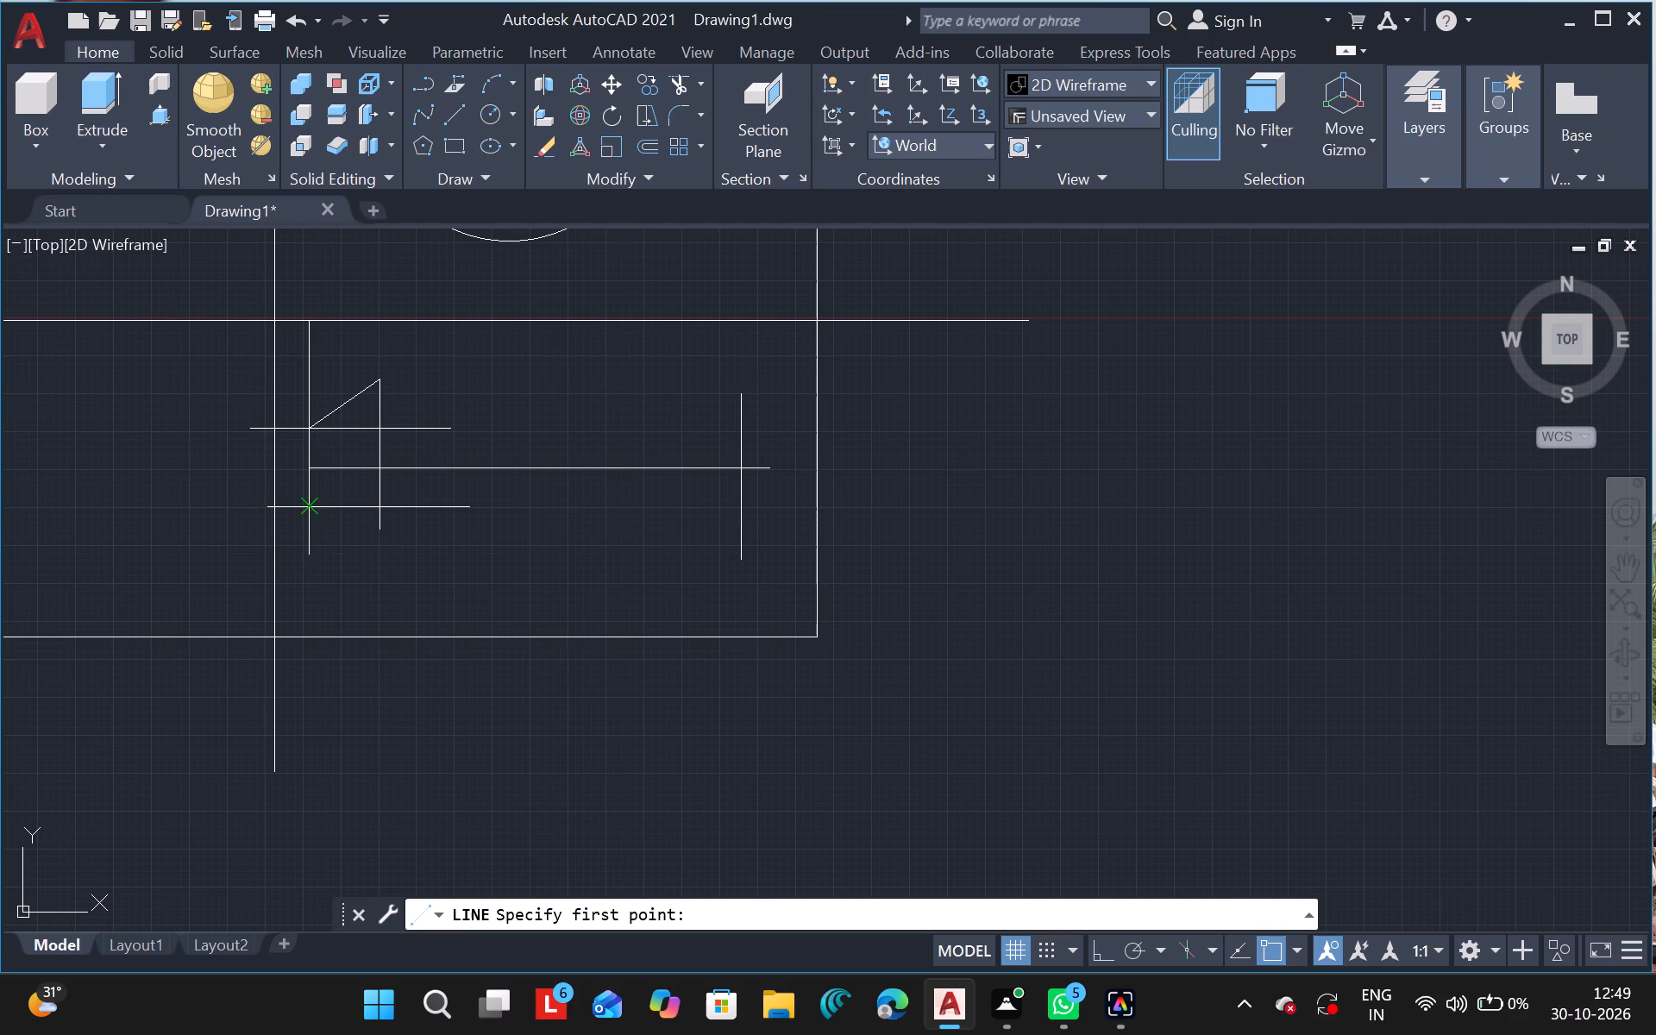
{"action": "left_click_drag", "start_coordinate": [314, 502], "coordinate": [359, 555]}
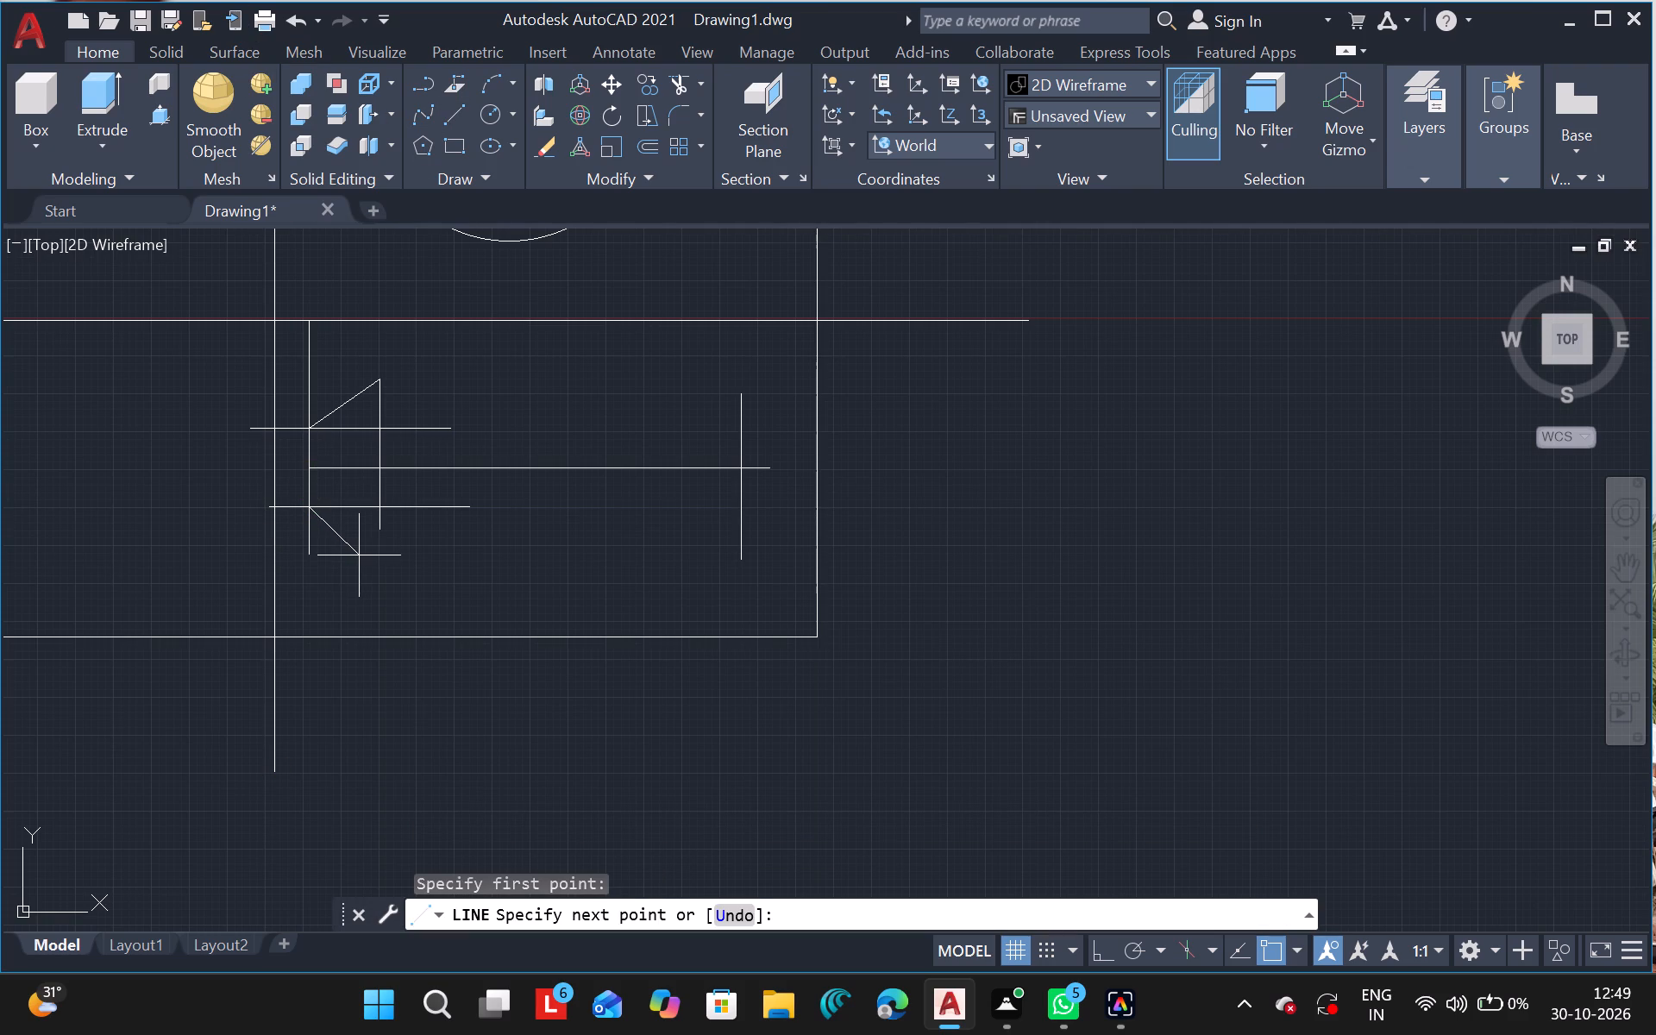
{"action": "left_click_drag", "start_coordinate": [359, 555], "coordinate": [363, 557]}
{"action": "left_click_drag", "start_coordinate": [363, 557], "coordinate": [379, 558]}
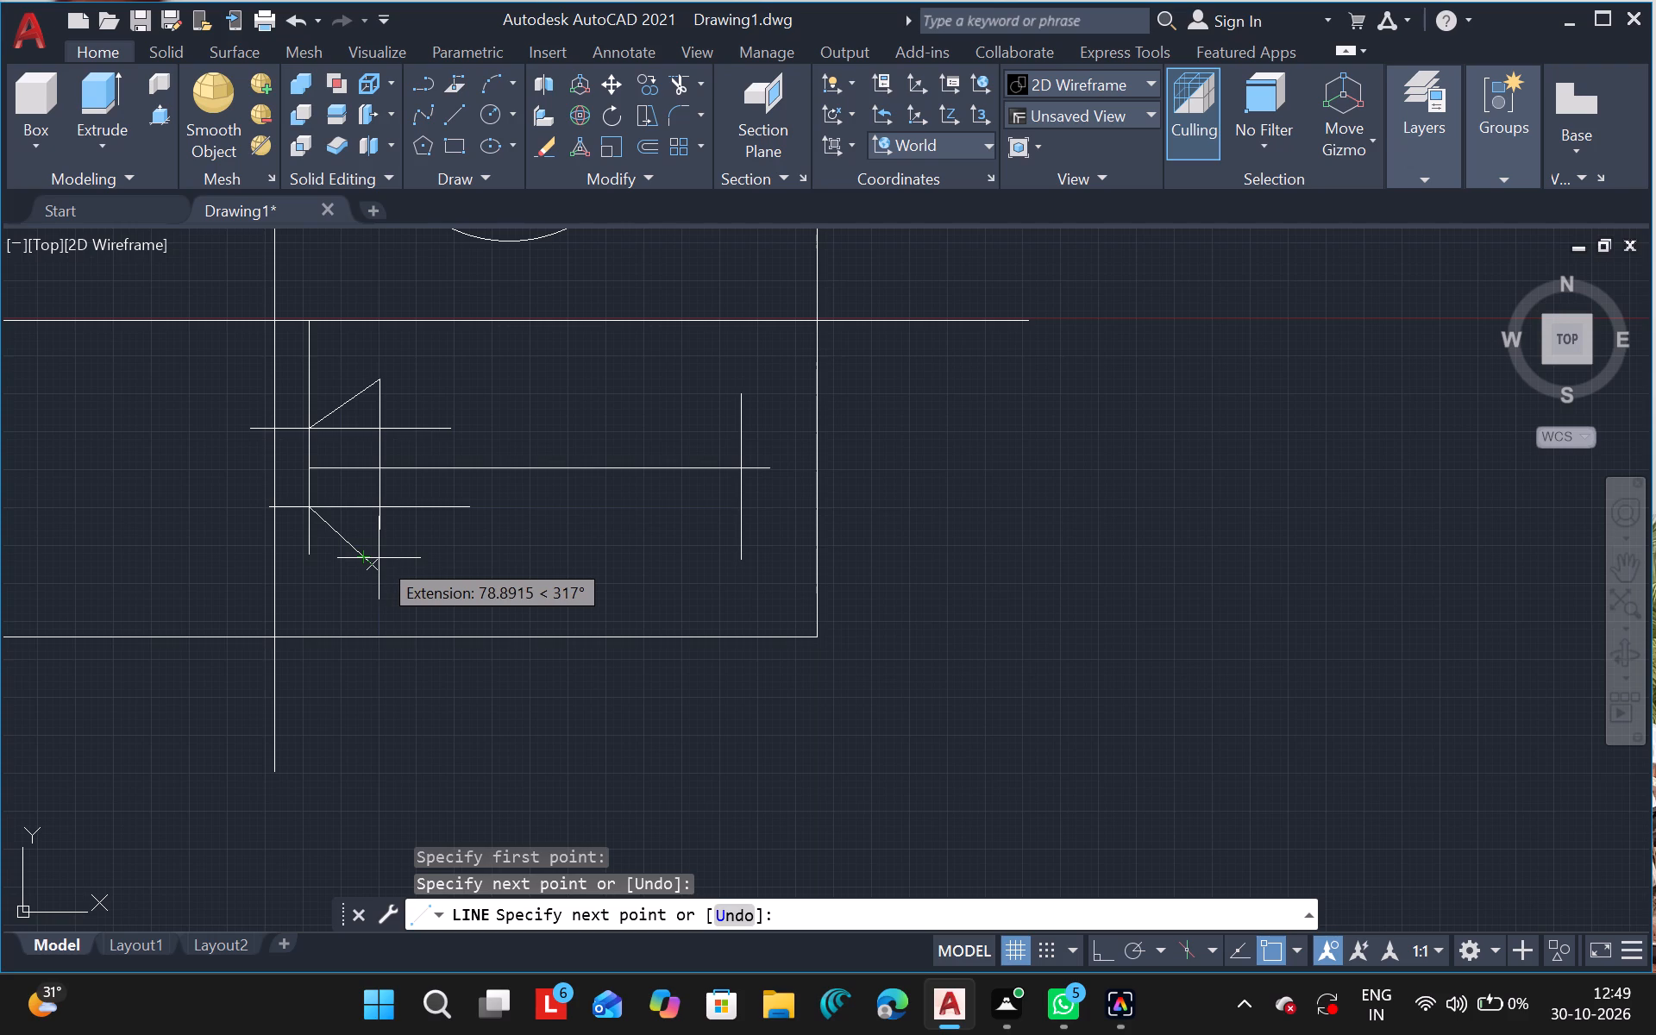
{"action": "key", "text": "ctrl+z"}
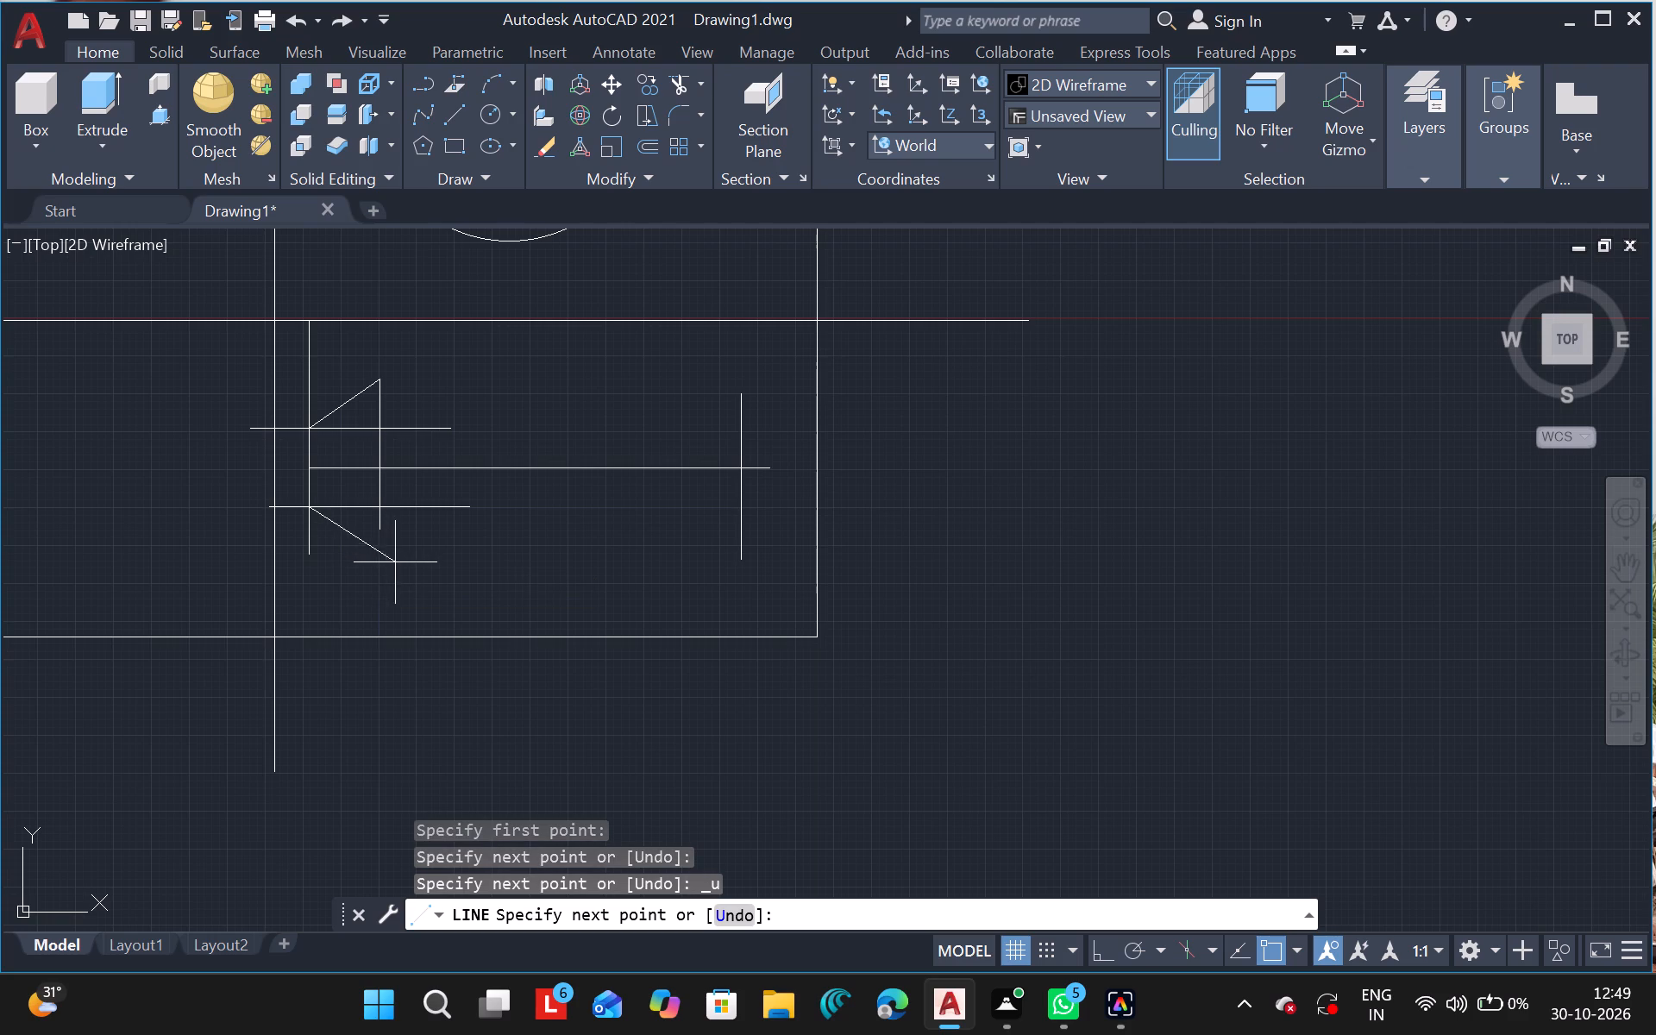
{"action": "left_click_drag", "start_coordinate": [380, 556], "coordinate": [380, 526]}
{"action": "left_click", "coordinate": [380, 526]}
{"action": "key", "text": "Escape"}
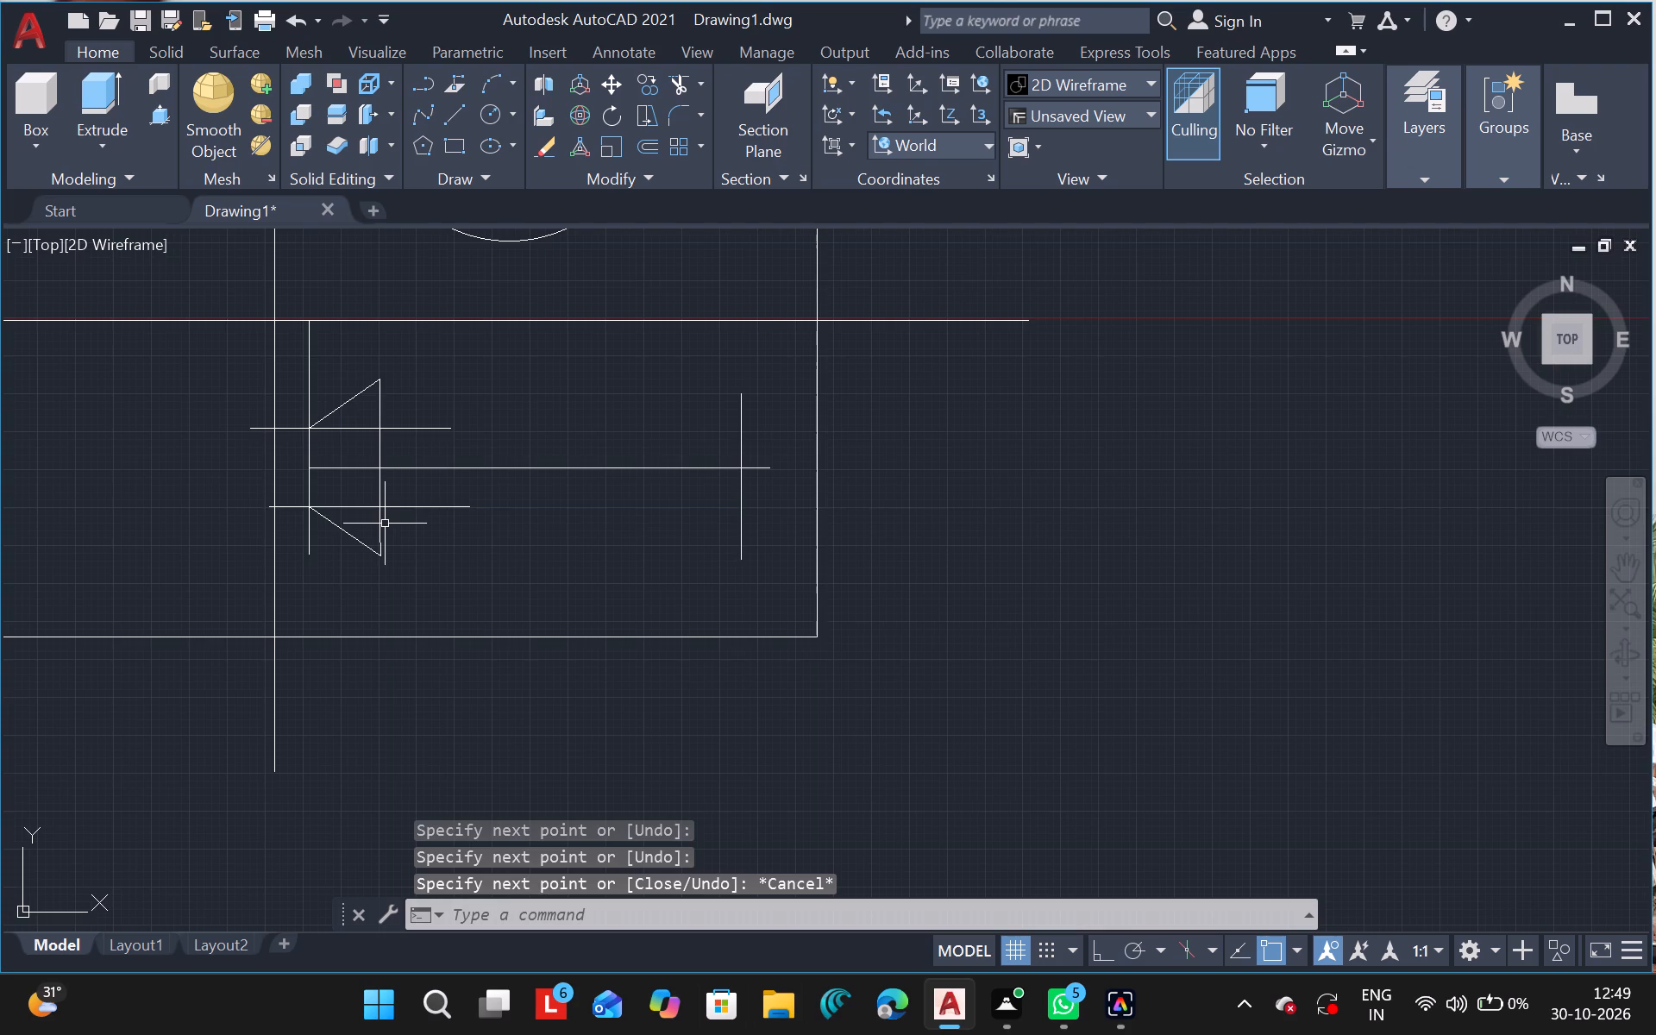
Erase the short, slightly tilted segment joining the lower sloped line to the second vertical line.
{"action": "scroll", "coordinate": [385, 524], "scroll_direction": "up", "scroll_amount": 4, "text": "ctrl"}
{"action": "left_click_drag", "start_coordinate": [345, 687], "coordinate": [363, 681]}
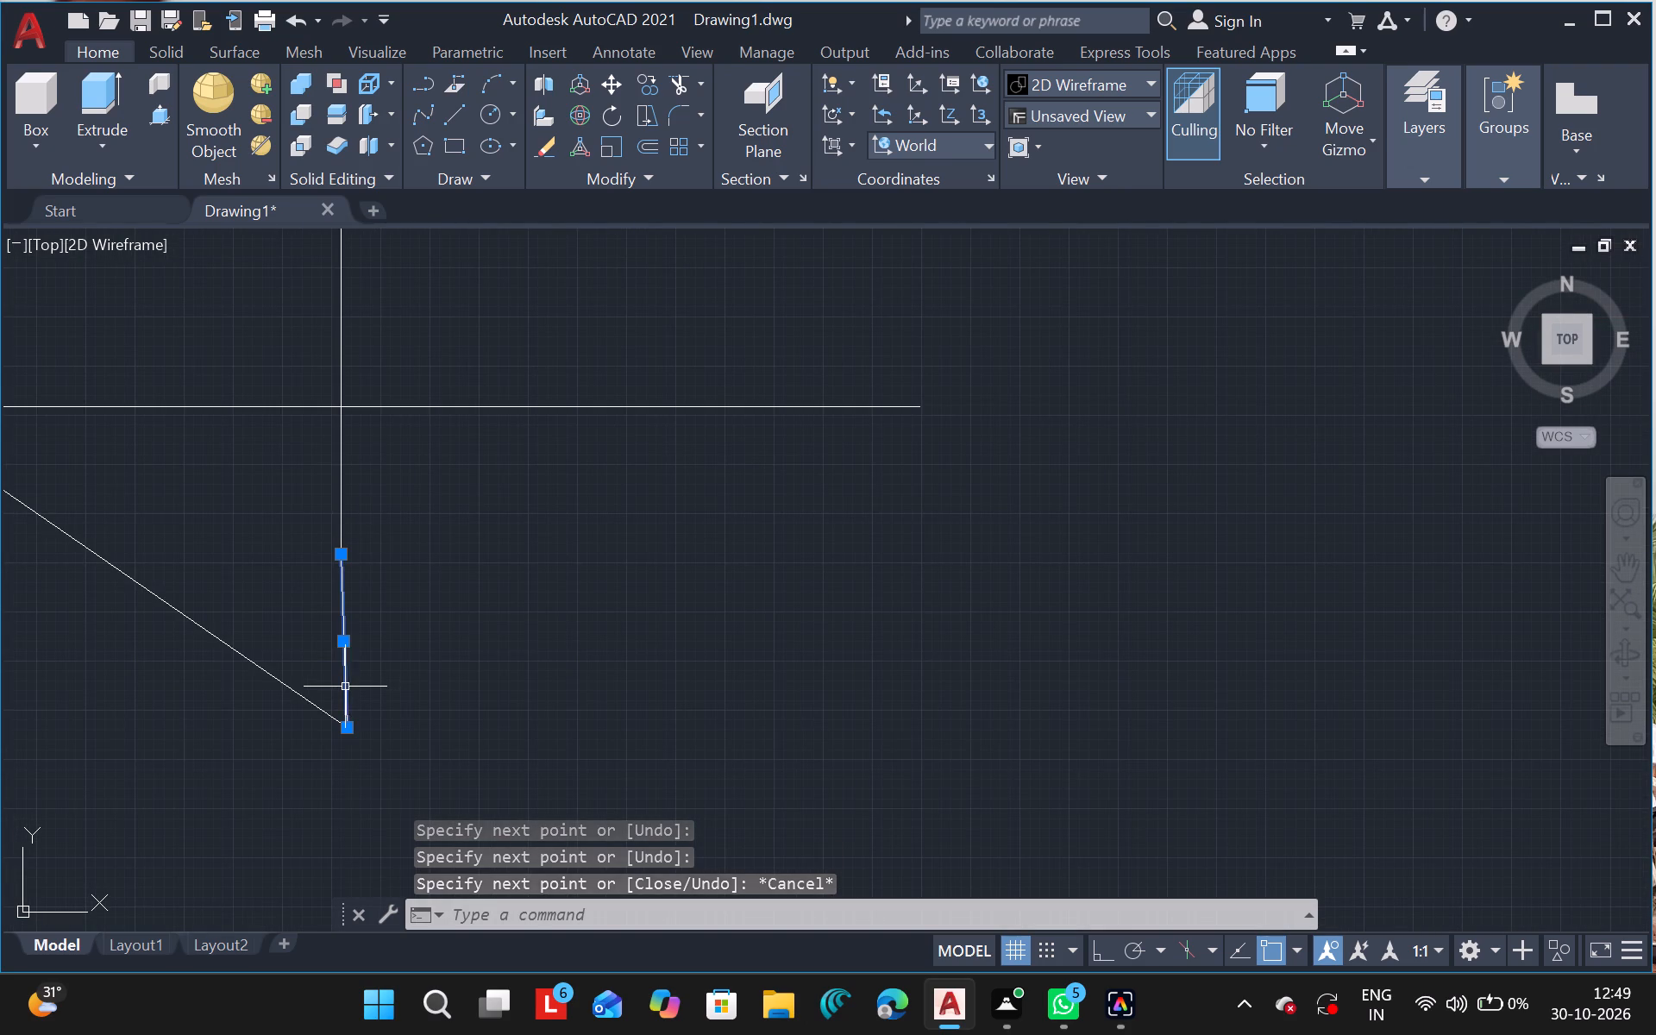
{"action": "left_click_drag", "start_coordinate": [363, 681], "coordinate": [443, 674]}
{"action": "key", "text": "Delete"}
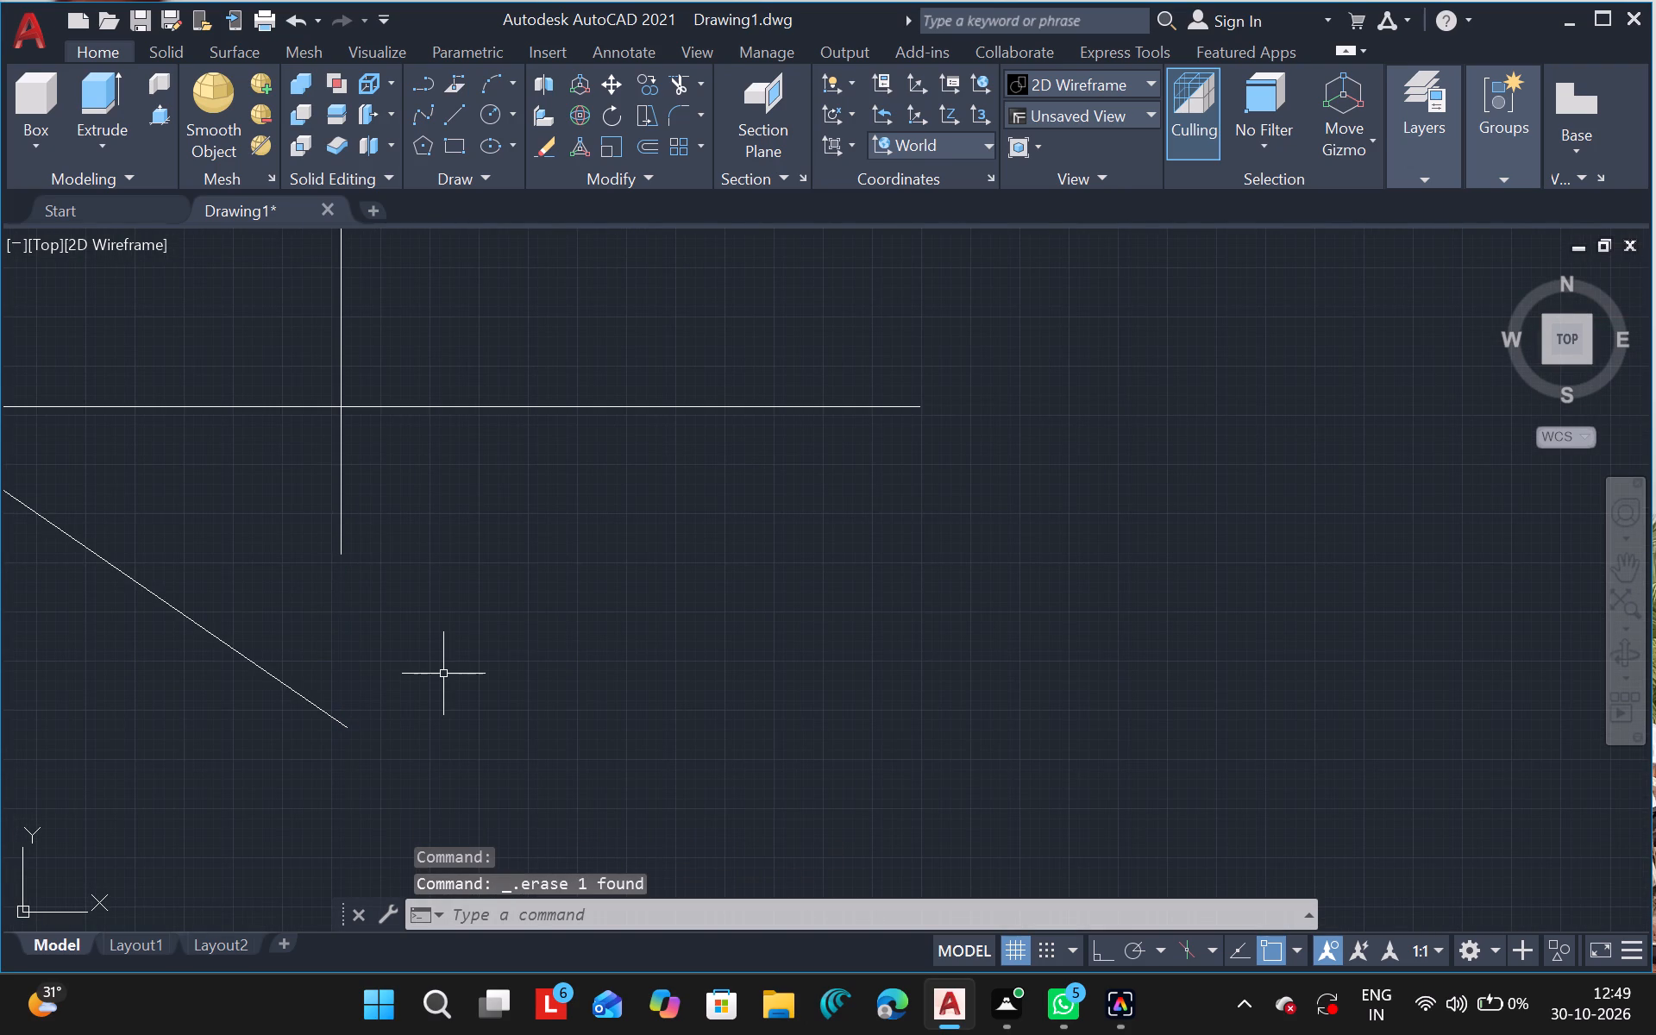
Draw a straight vertical line from the second vertical's lower end down past the lower sloped line.
{"action": "left_click", "coordinate": [451, 109]}
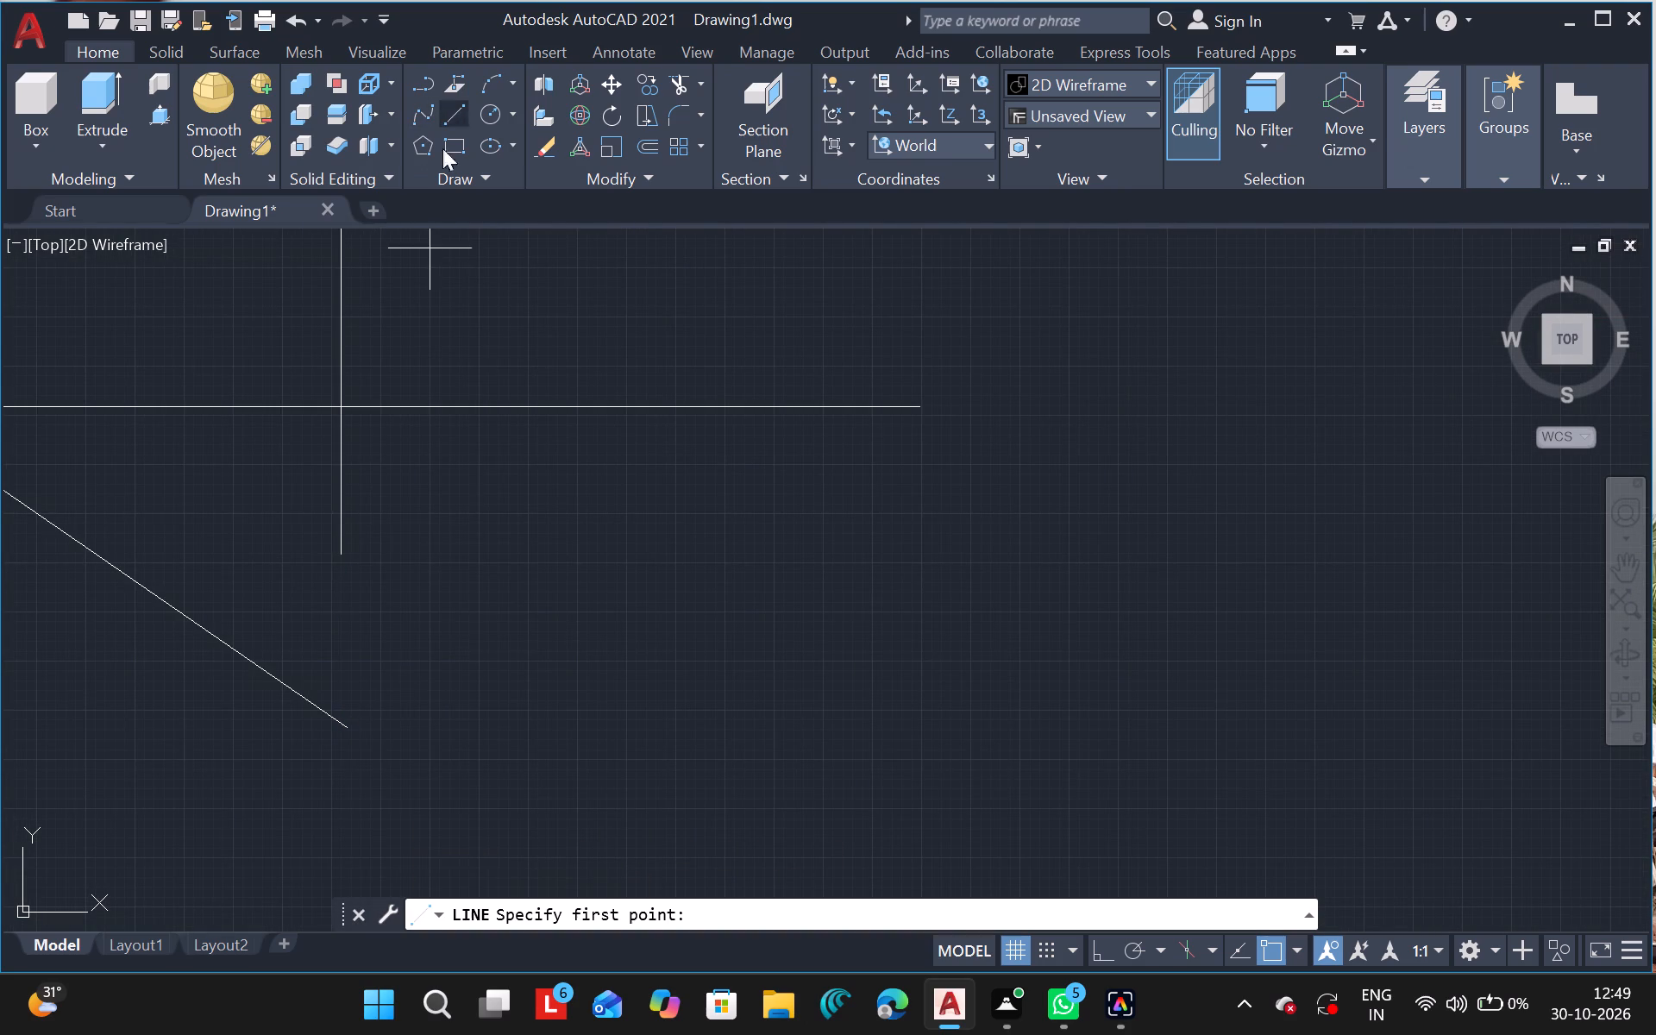
{"action": "left_click_drag", "start_coordinate": [338, 555], "coordinate": [345, 652]}
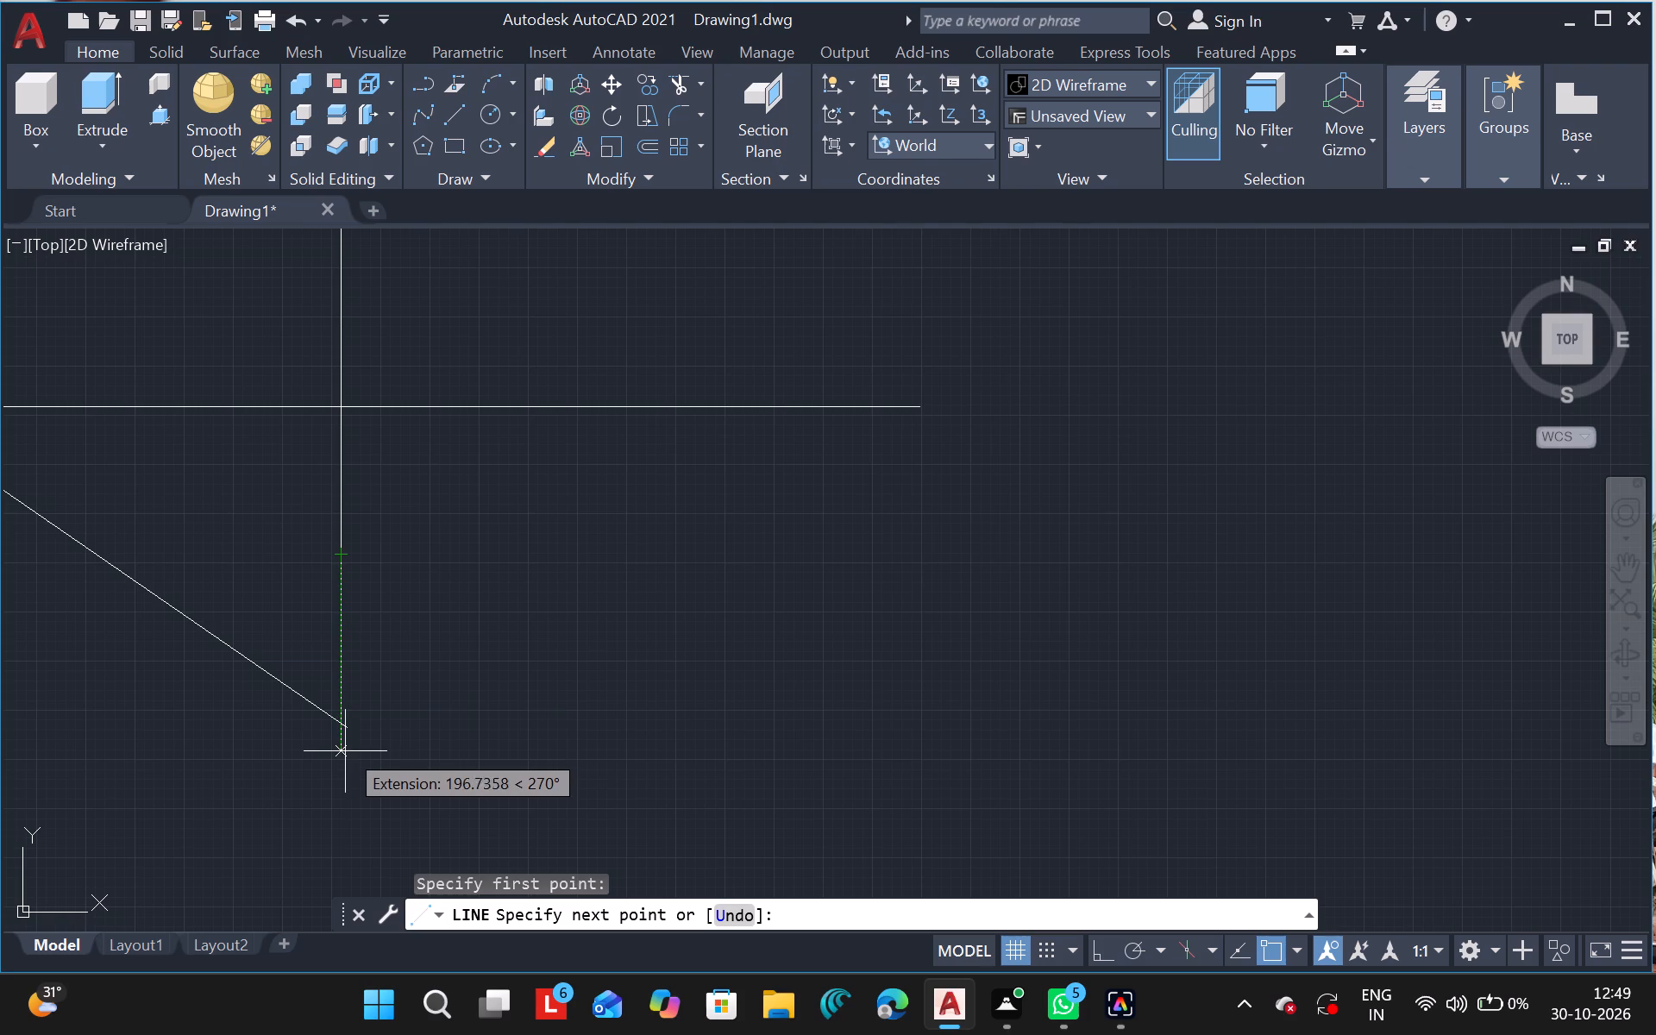
{"action": "left_click", "coordinate": [345, 775]}
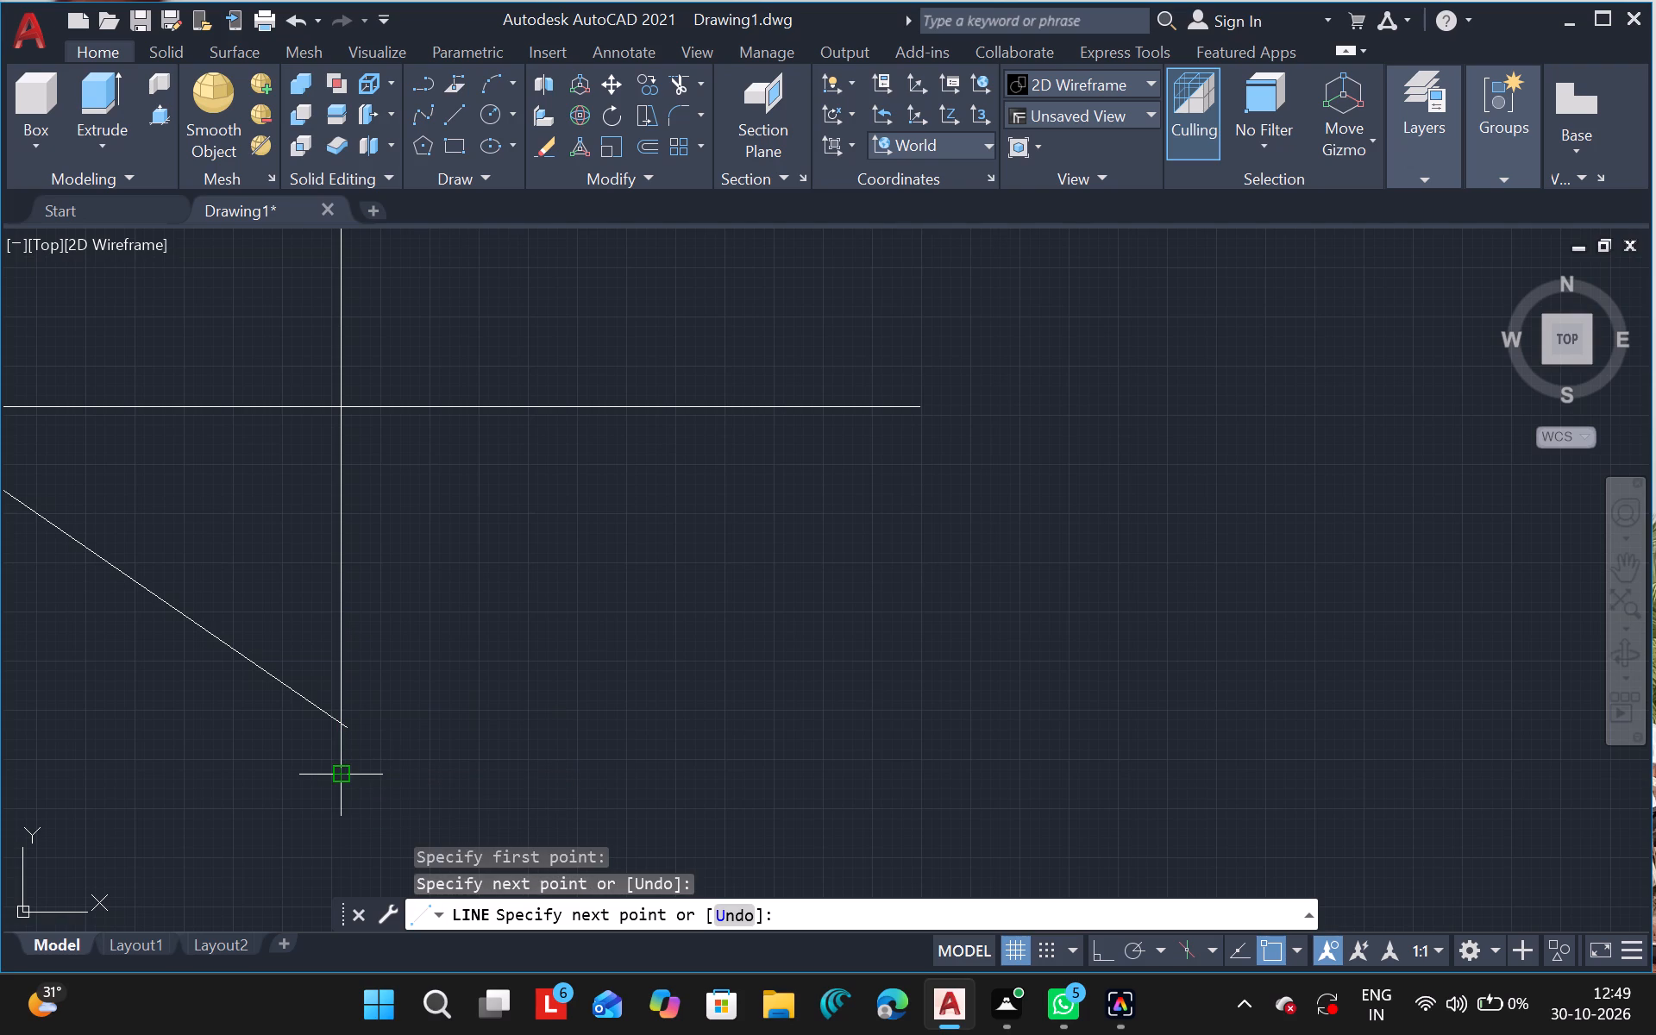
{"action": "key", "text": "Escape"}
Trim the overshooting ends of the vertical and sloped lines where they cross at the lower corner.
{"action": "type", "text": "TR"}
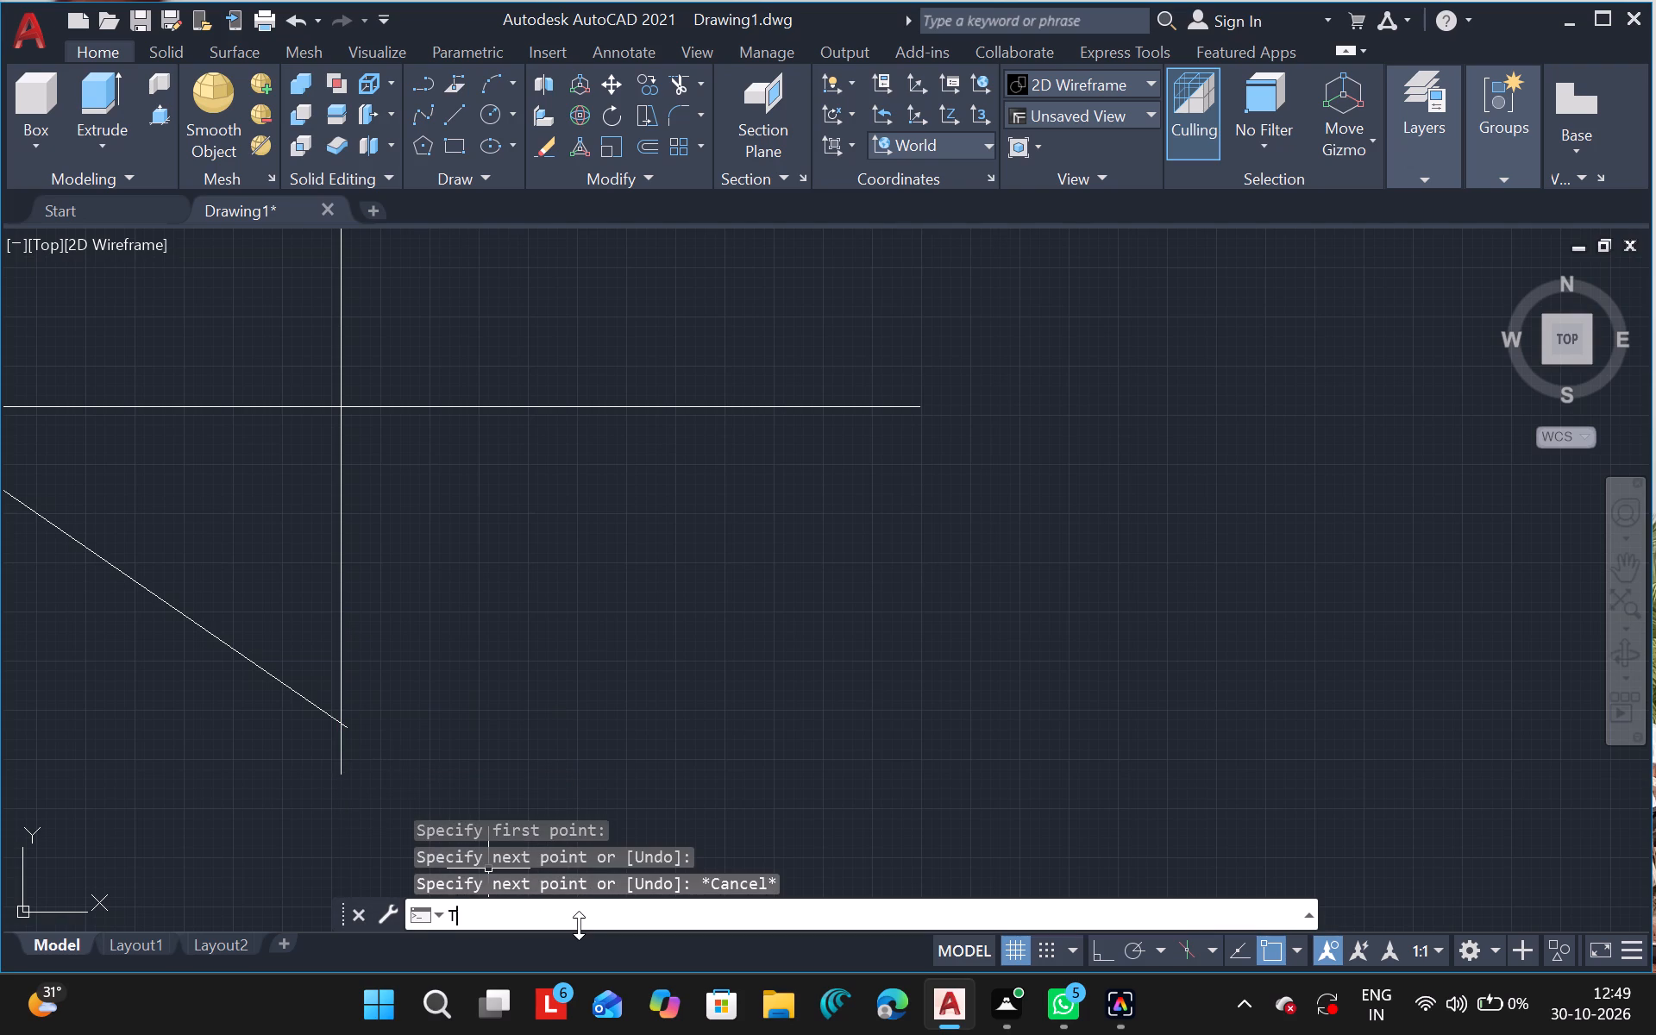
{"action": "left_click", "coordinate": [520, 672]}
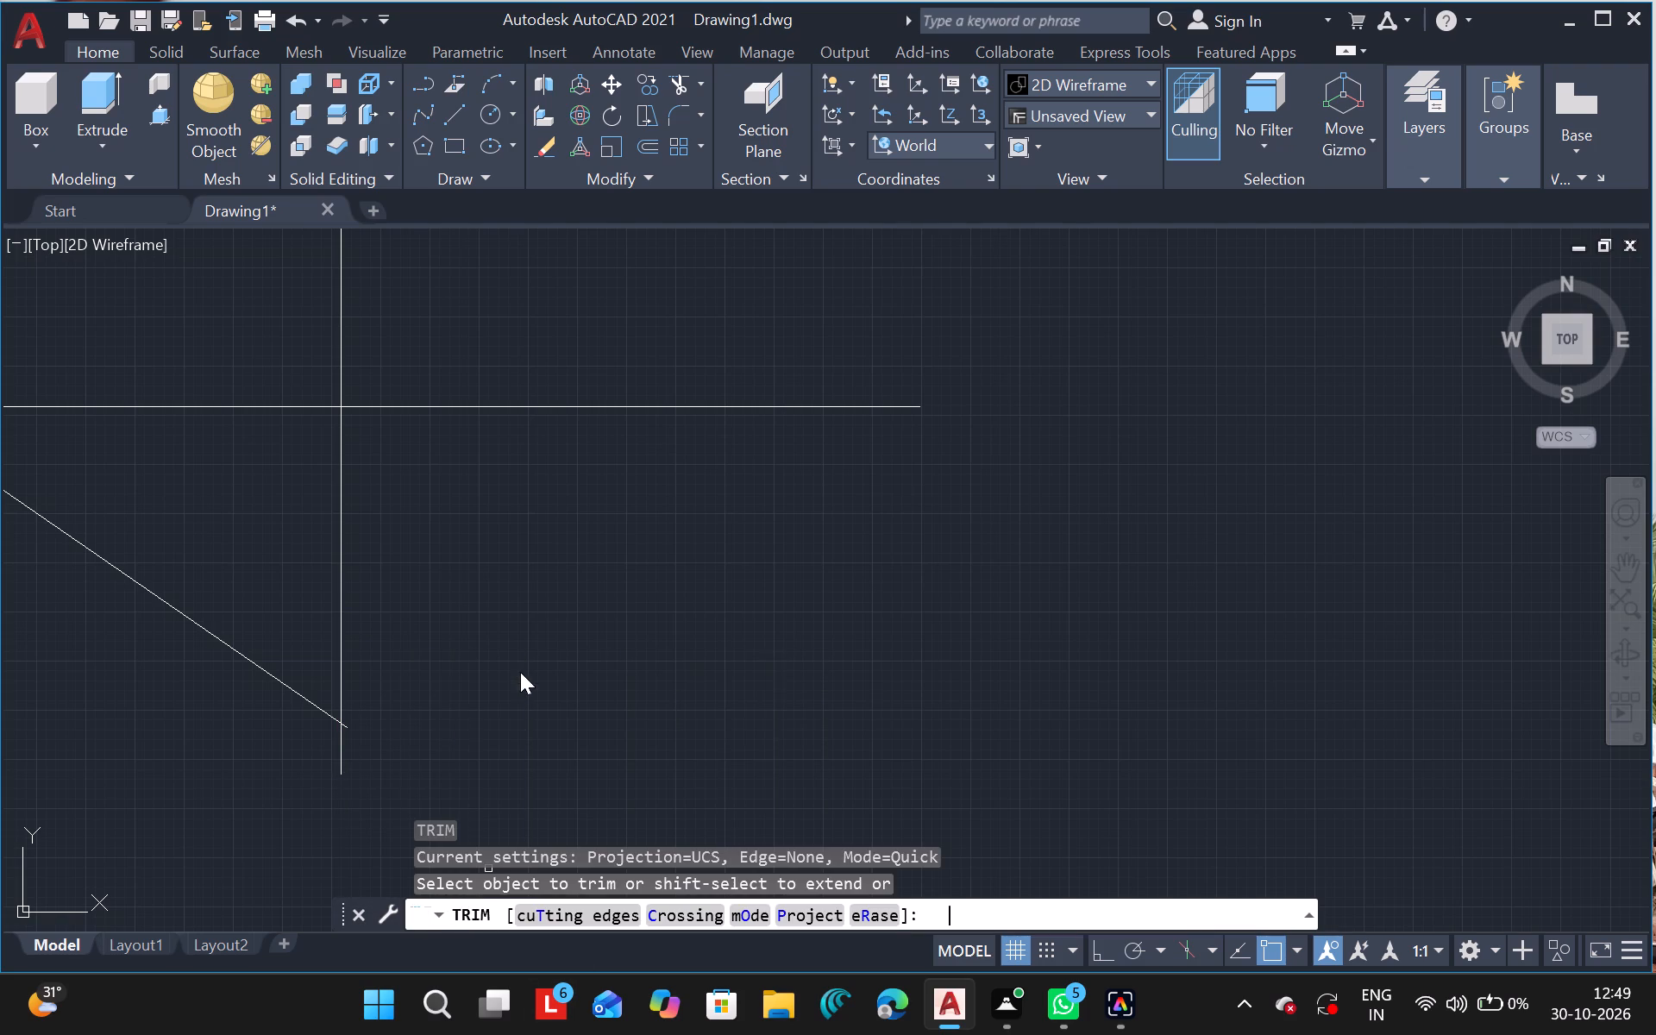
{"action": "left_click_drag", "start_coordinate": [342, 749], "coordinate": [356, 735]}
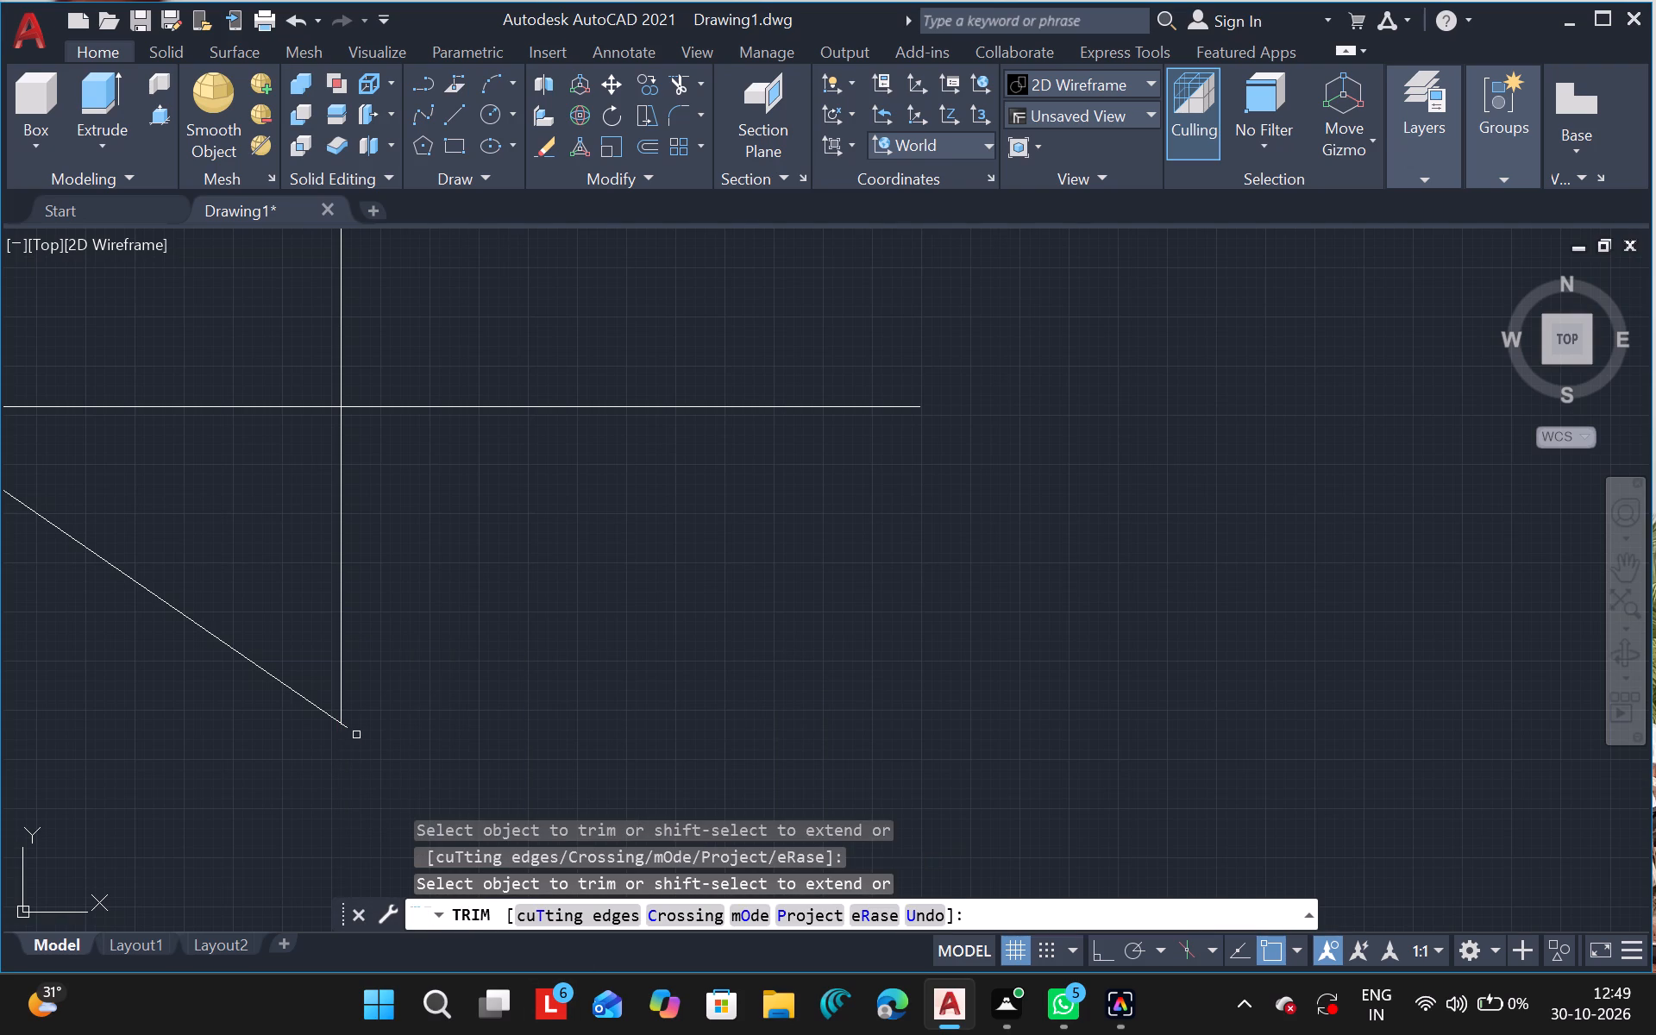
{"action": "left_click_drag", "start_coordinate": [356, 735], "coordinate": [348, 728]}
{"action": "left_click_drag", "start_coordinate": [348, 728], "coordinate": [514, 581]}
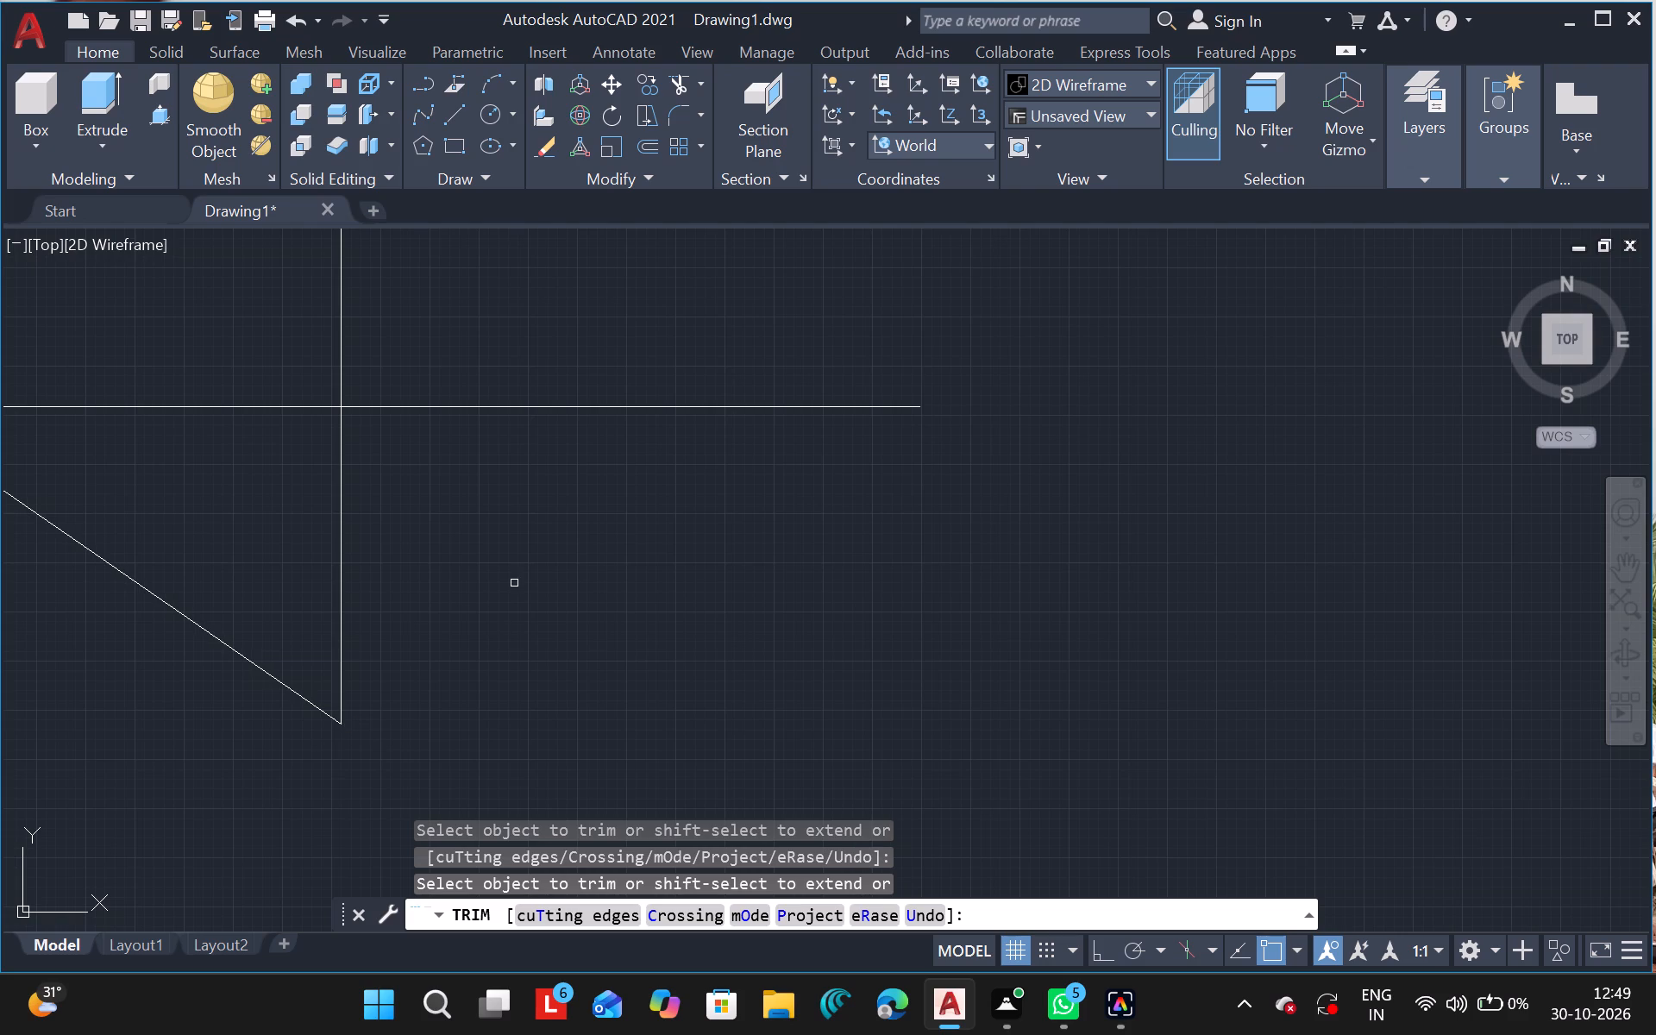
Trim away all pieces of the upper and lower short horizontal construction lines around the tapered outline.
{"action": "scroll", "coordinate": [514, 581], "scroll_direction": "down", "scroll_amount": 2, "text": "ctrl"}
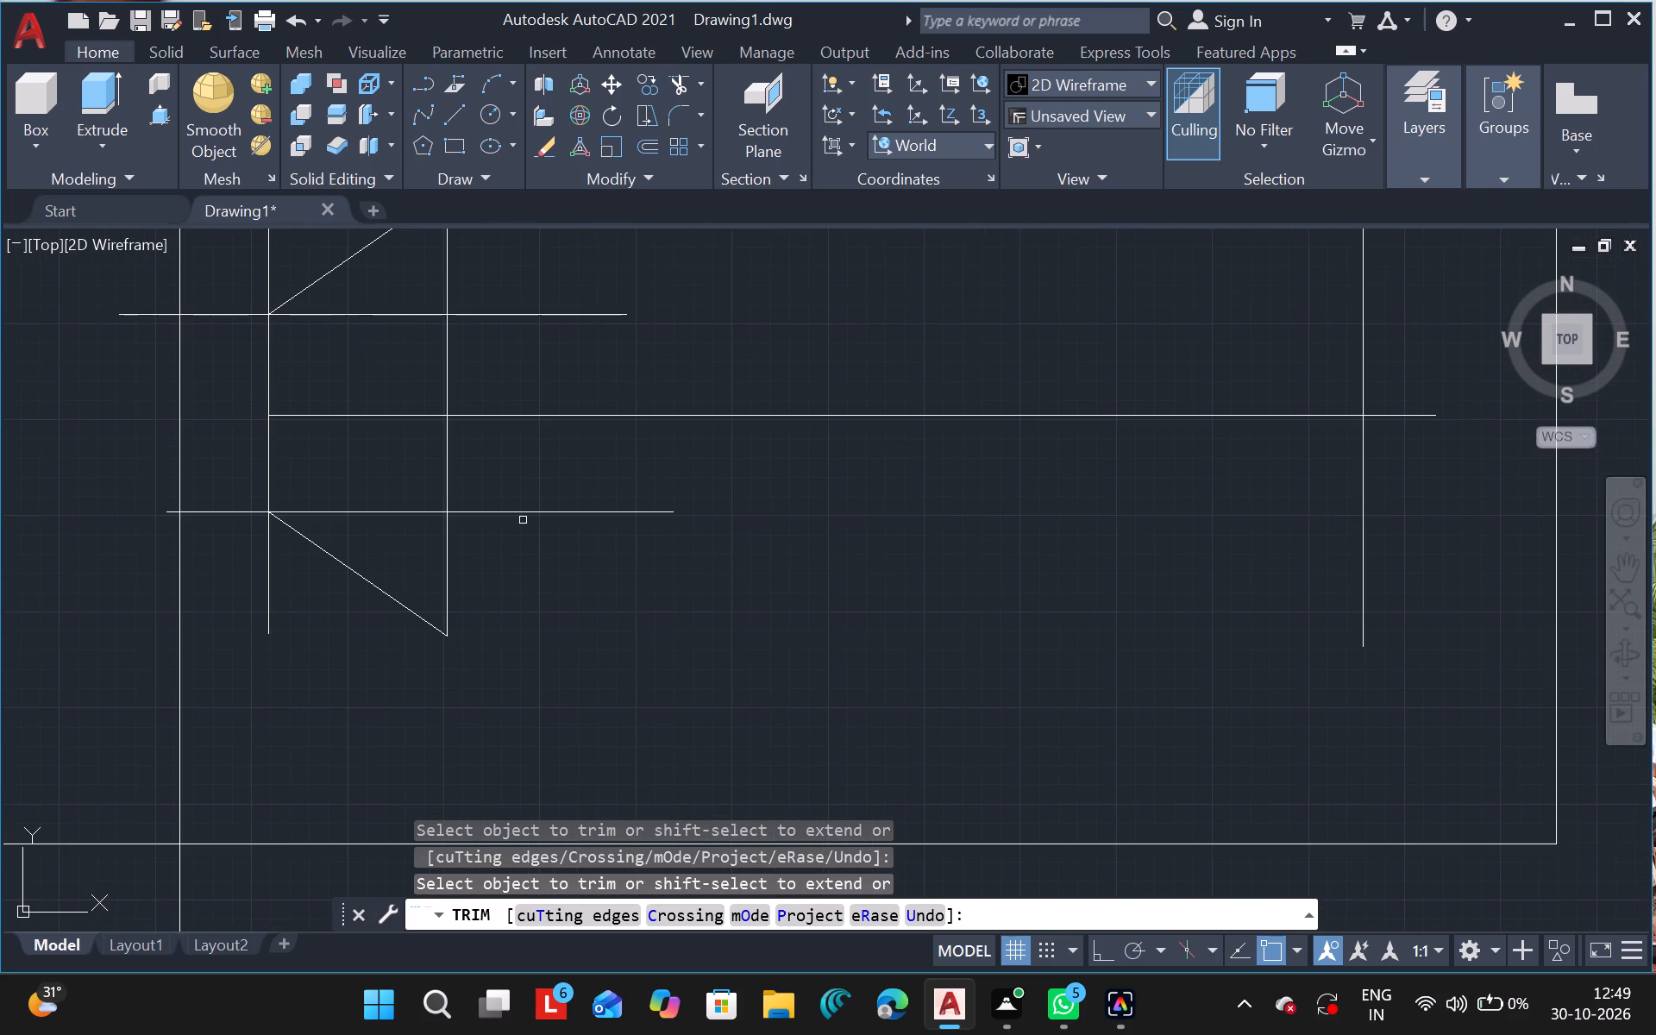
{"action": "left_click_drag", "start_coordinate": [516, 510], "coordinate": [328, 508]}
{"action": "left_click", "coordinate": [328, 508]}
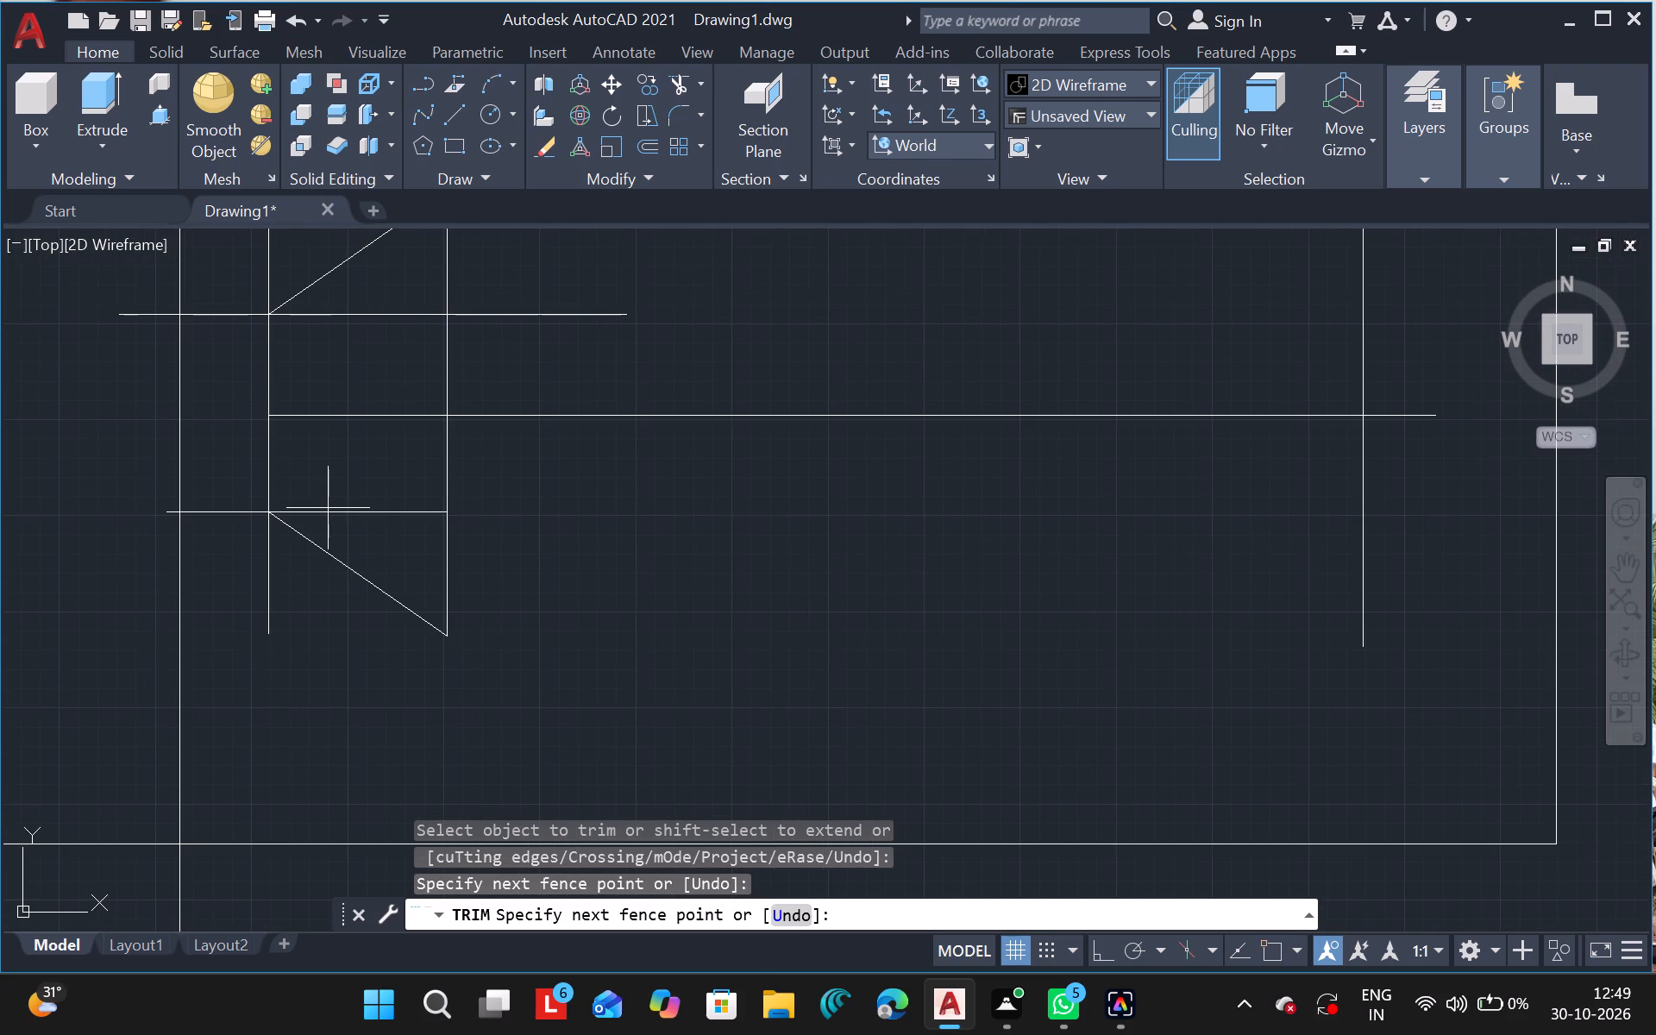
{"action": "left_click", "coordinate": [334, 511]}
{"action": "left_click_drag", "start_coordinate": [337, 482], "coordinate": [358, 529]}
{"action": "left_click_drag", "start_coordinate": [227, 436], "coordinate": [223, 544]}
{"action": "left_click_drag", "start_coordinate": [228, 248], "coordinate": [241, 392]}
{"action": "left_click_drag", "start_coordinate": [241, 392], "coordinate": [254, 467]}
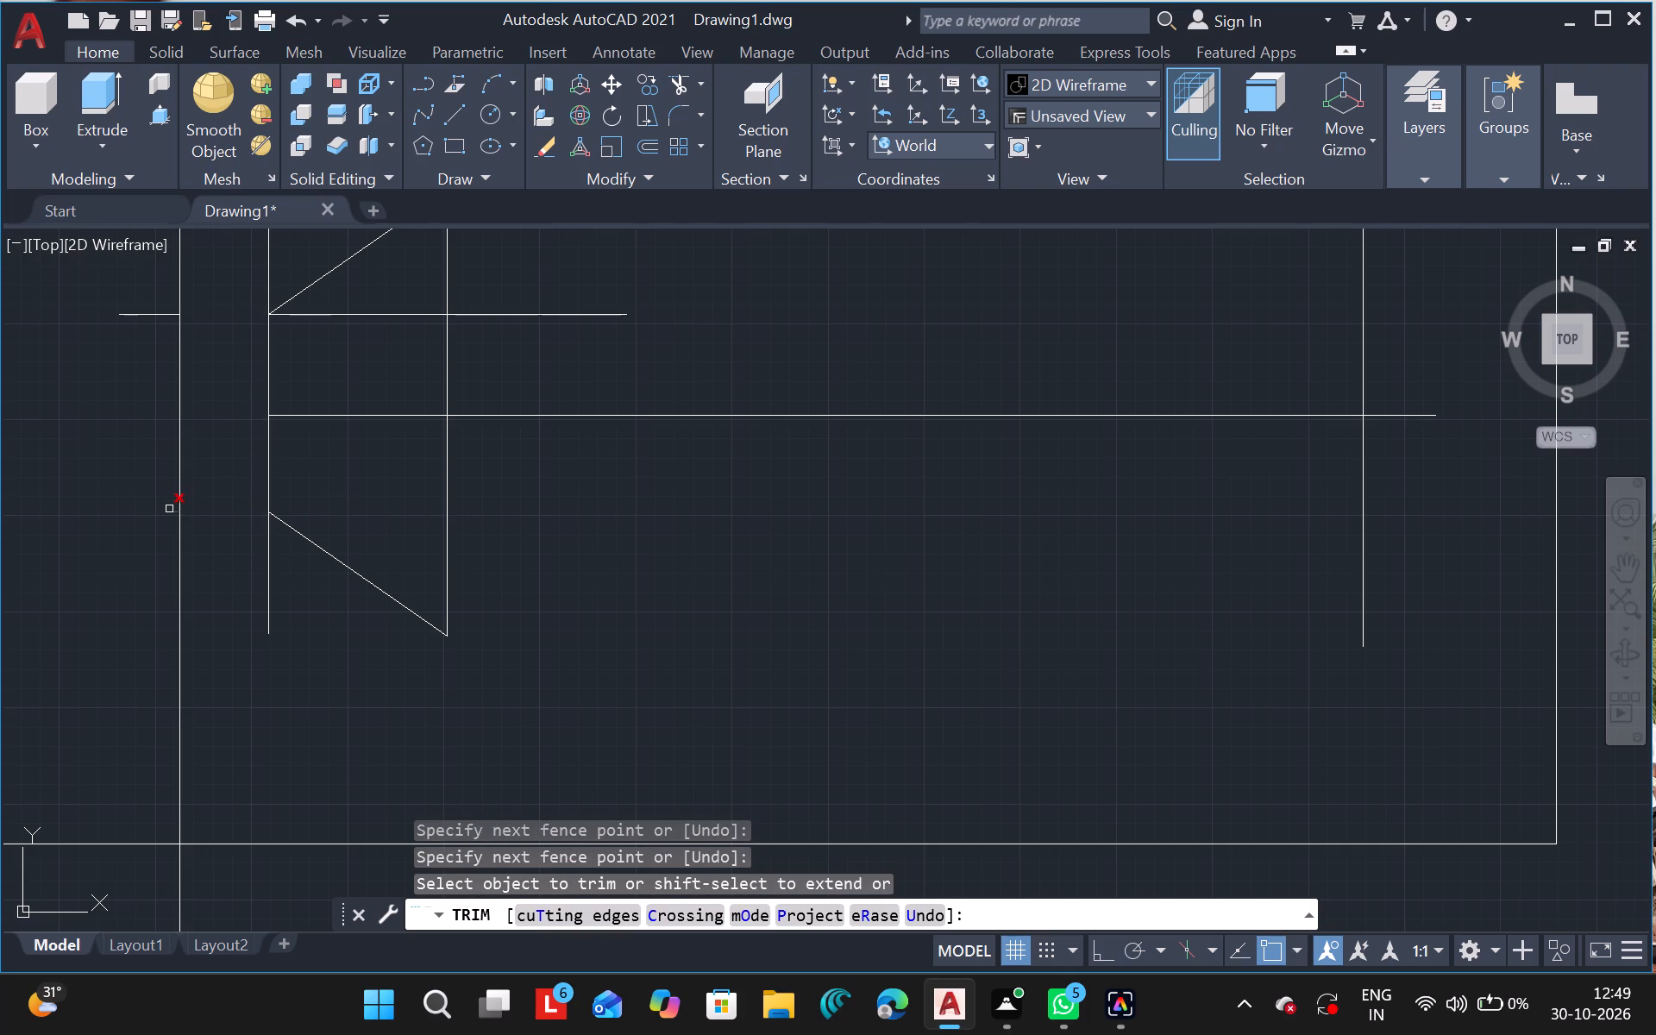
{"action": "left_click_drag", "start_coordinate": [169, 509], "coordinate": [151, 315]}
{"action": "left_click_drag", "start_coordinate": [151, 315], "coordinate": [391, 305]}
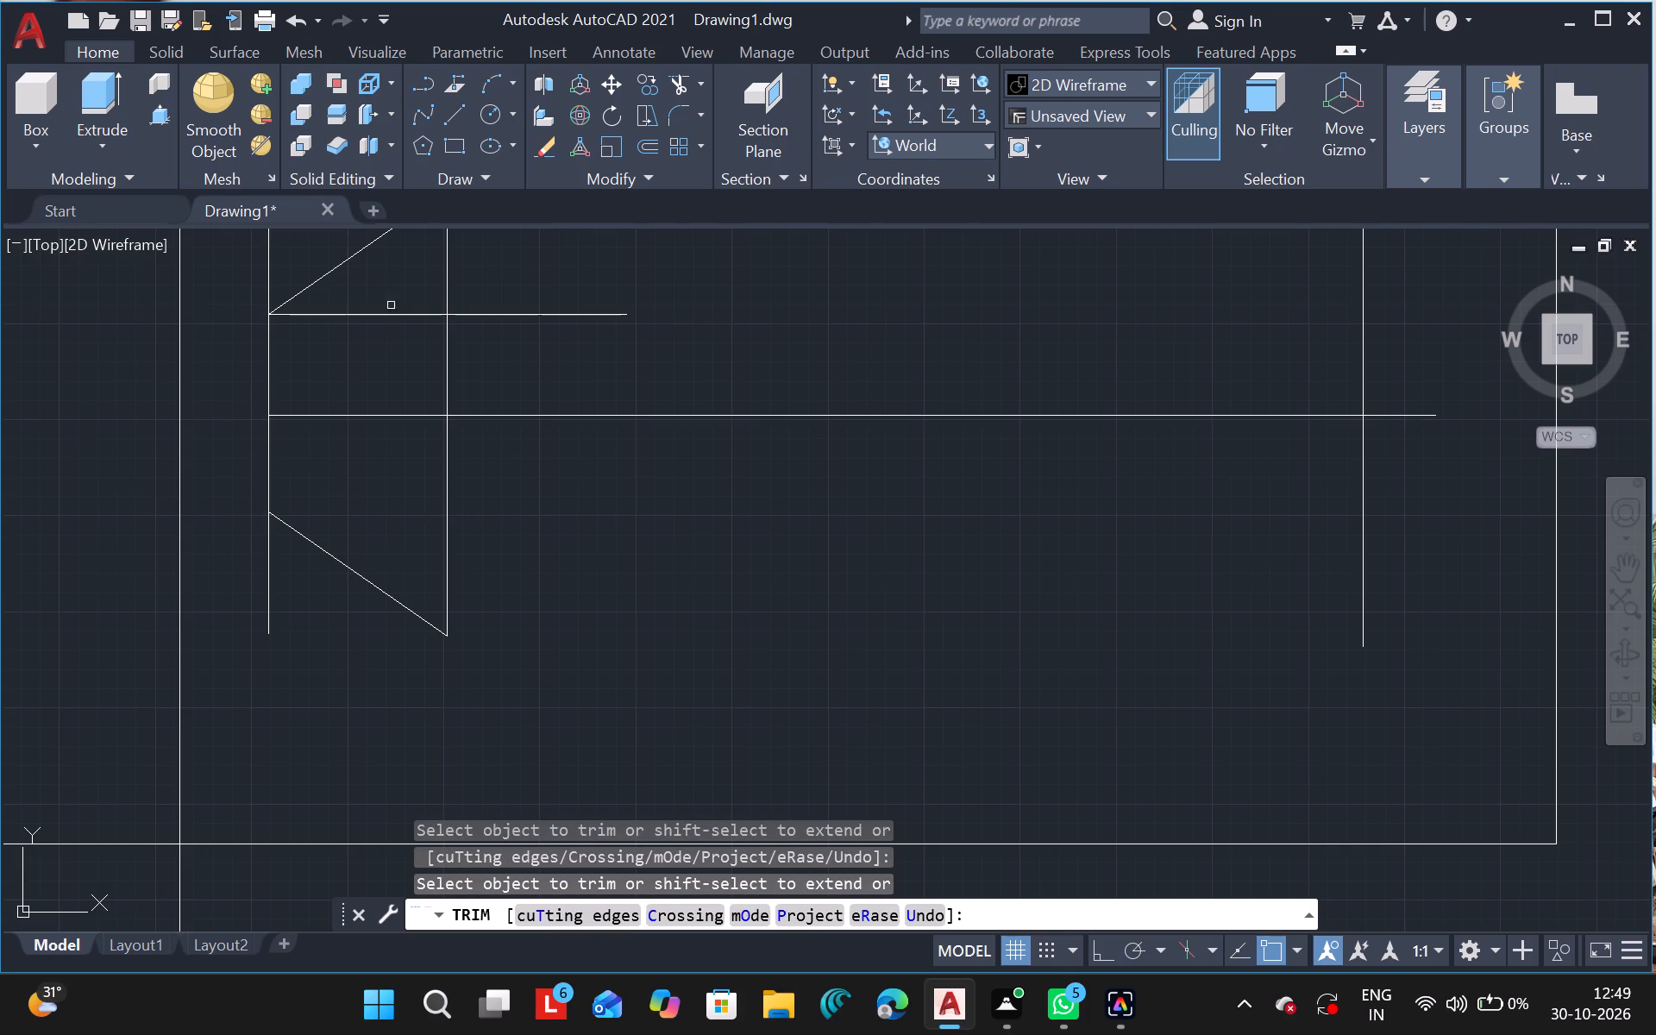
{"action": "left_click_drag", "start_coordinate": [391, 305], "coordinate": [373, 309]}
{"action": "left_click_drag", "start_coordinate": [377, 283], "coordinate": [371, 330]}
{"action": "scroll", "coordinate": [371, 330], "scroll_direction": "down", "scroll_amount": 1, "text": "ctrl"}
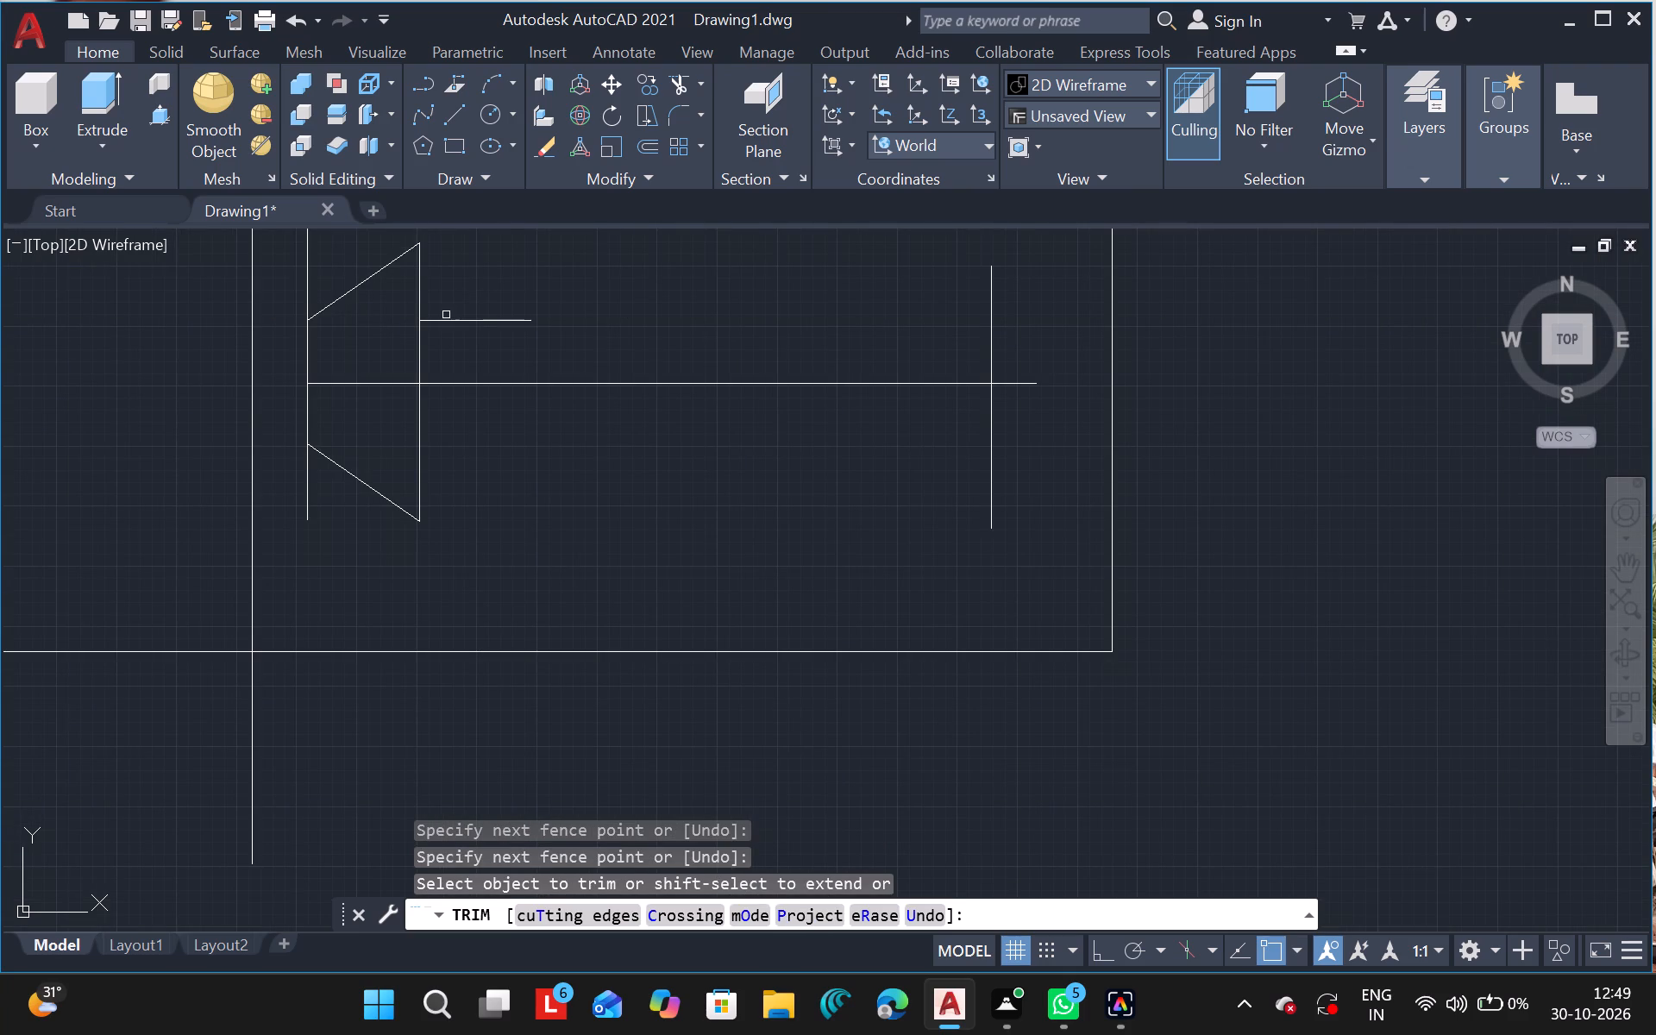
{"action": "left_click", "coordinate": [438, 320]}
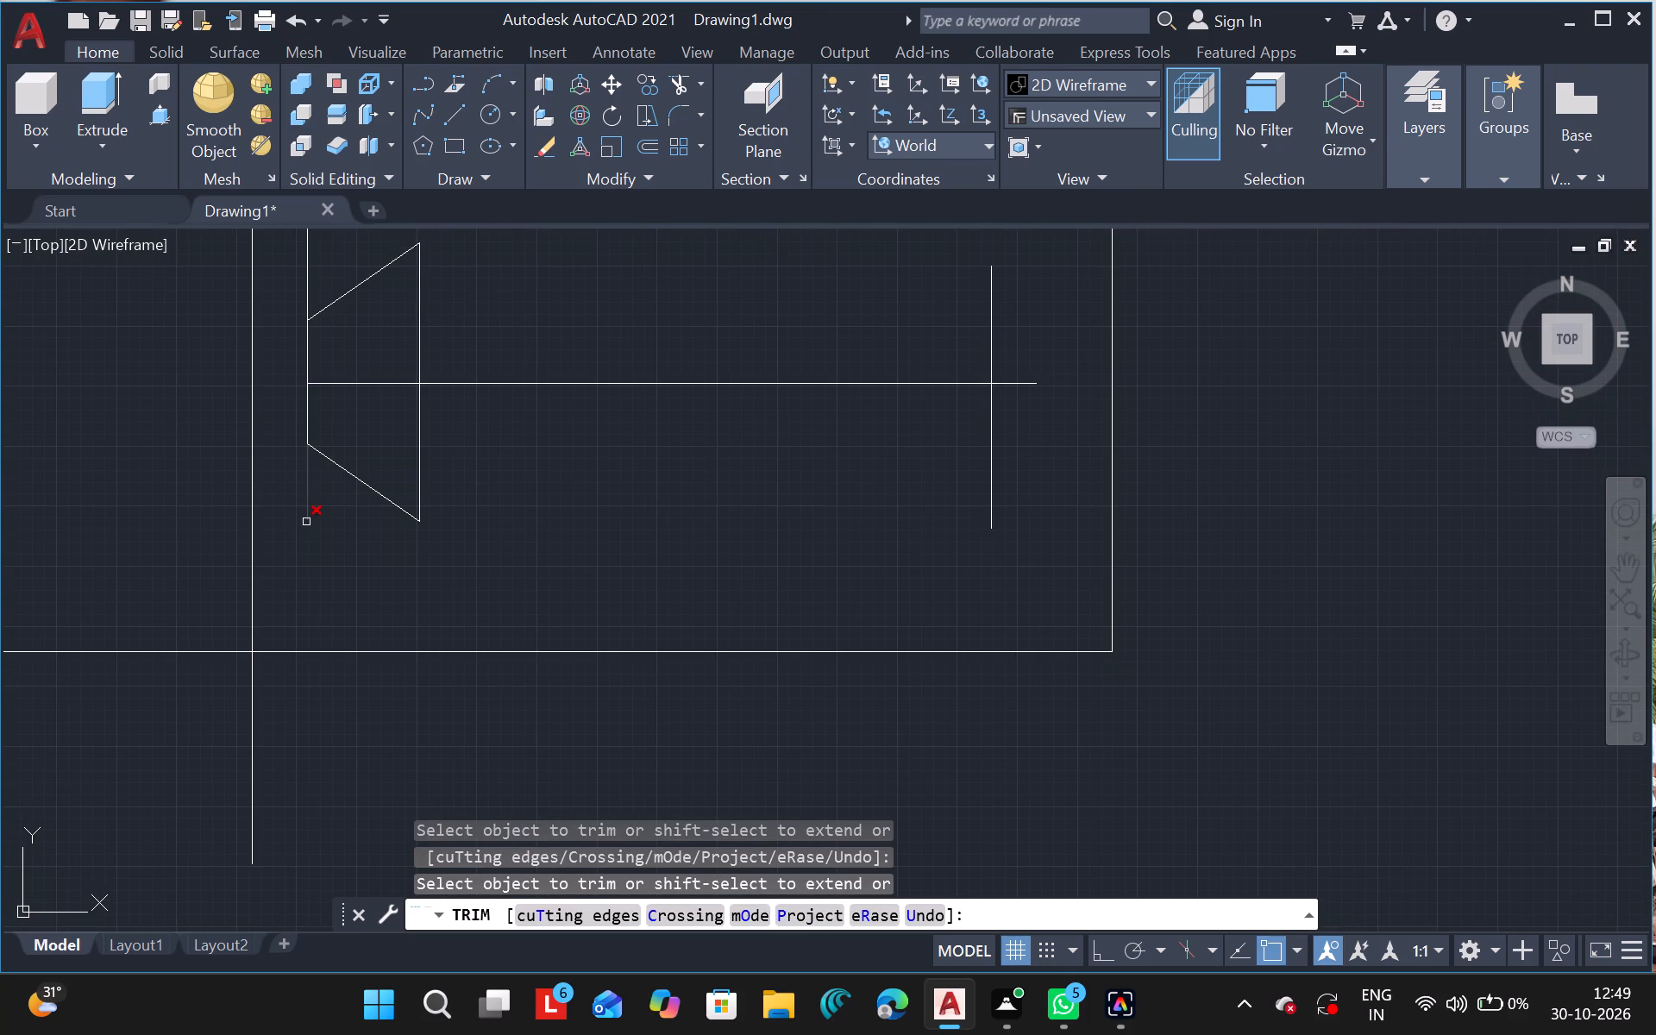
Trim the first vertical line's ends beyond the two sloped lines to close the tapered outline.
{"action": "left_click", "coordinate": [308, 522]}
{"action": "left_click_drag", "start_coordinate": [307, 247], "coordinate": [555, 426]}
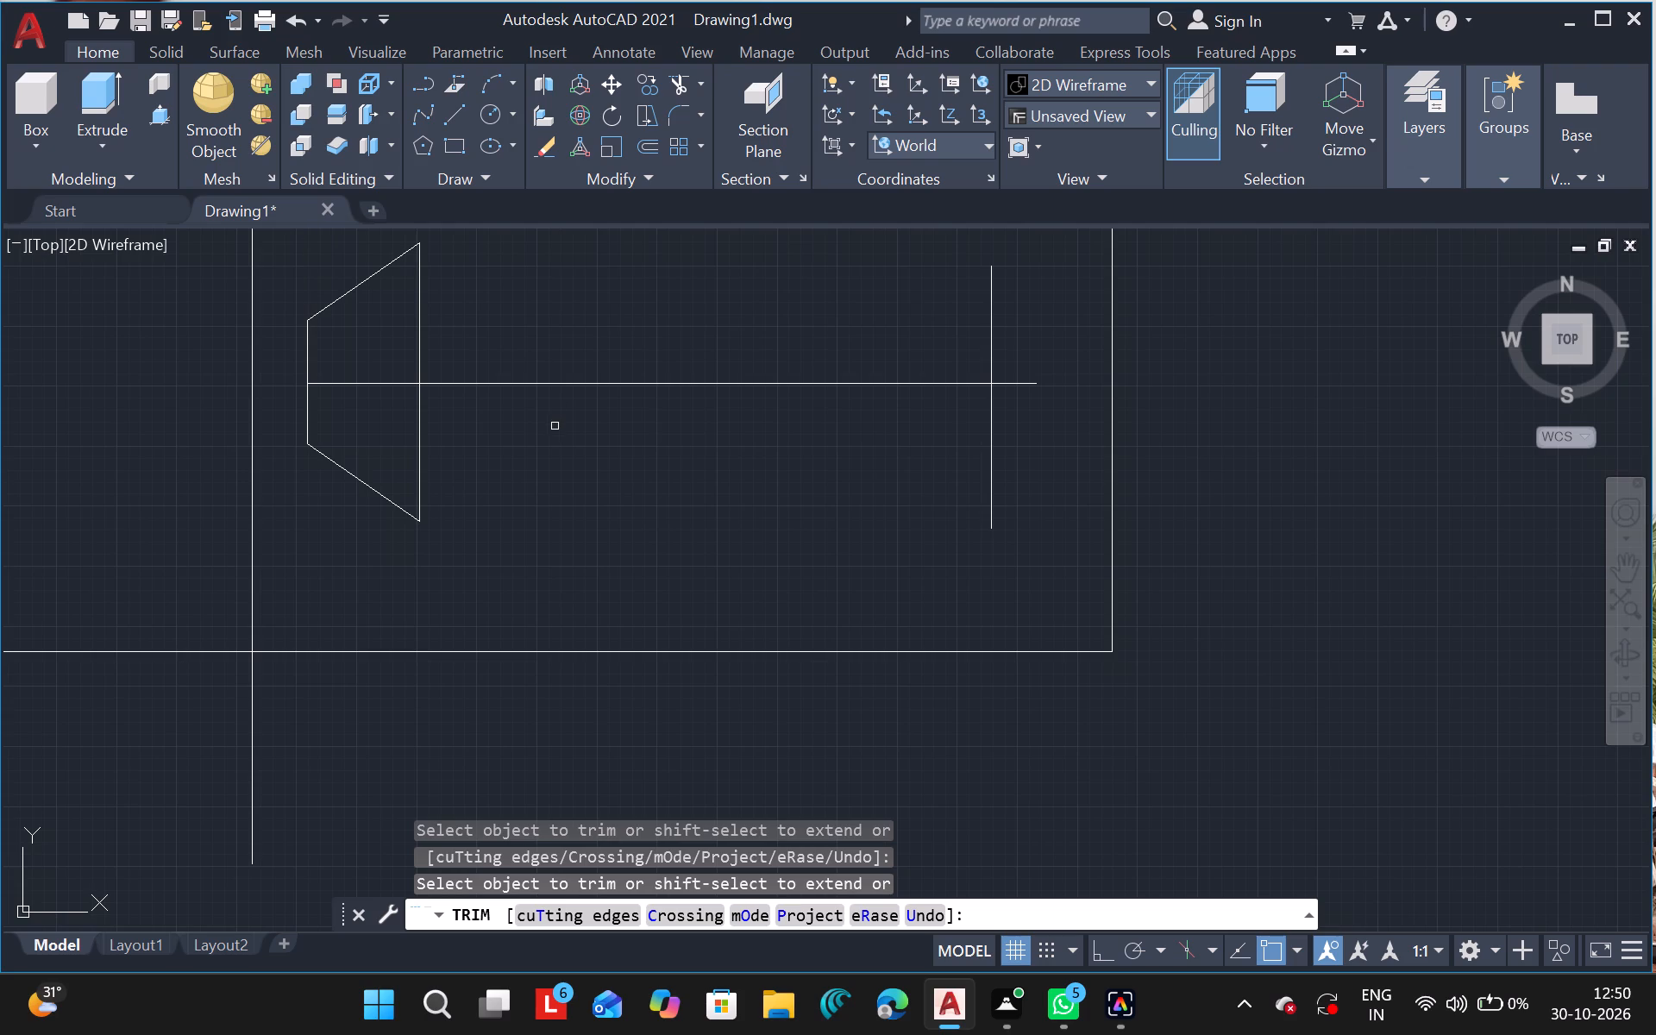
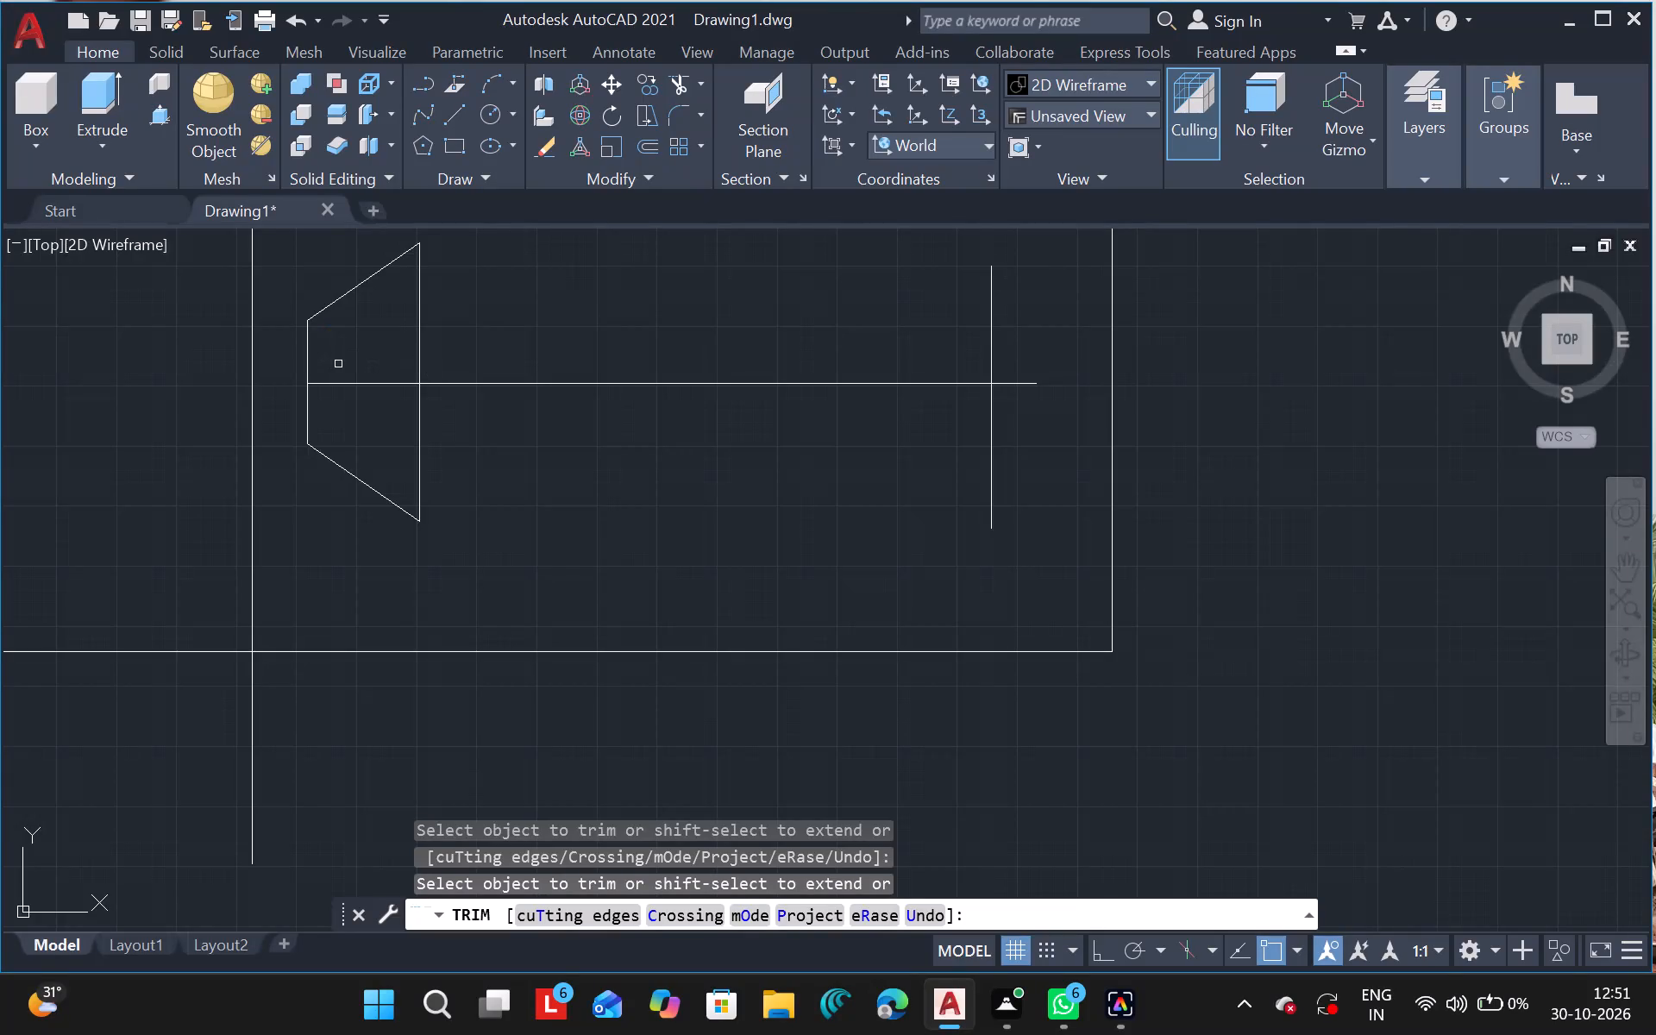
Delete the upper and lower sloped lines of the tapered outline.
{"action": "key", "text": "Escape"}
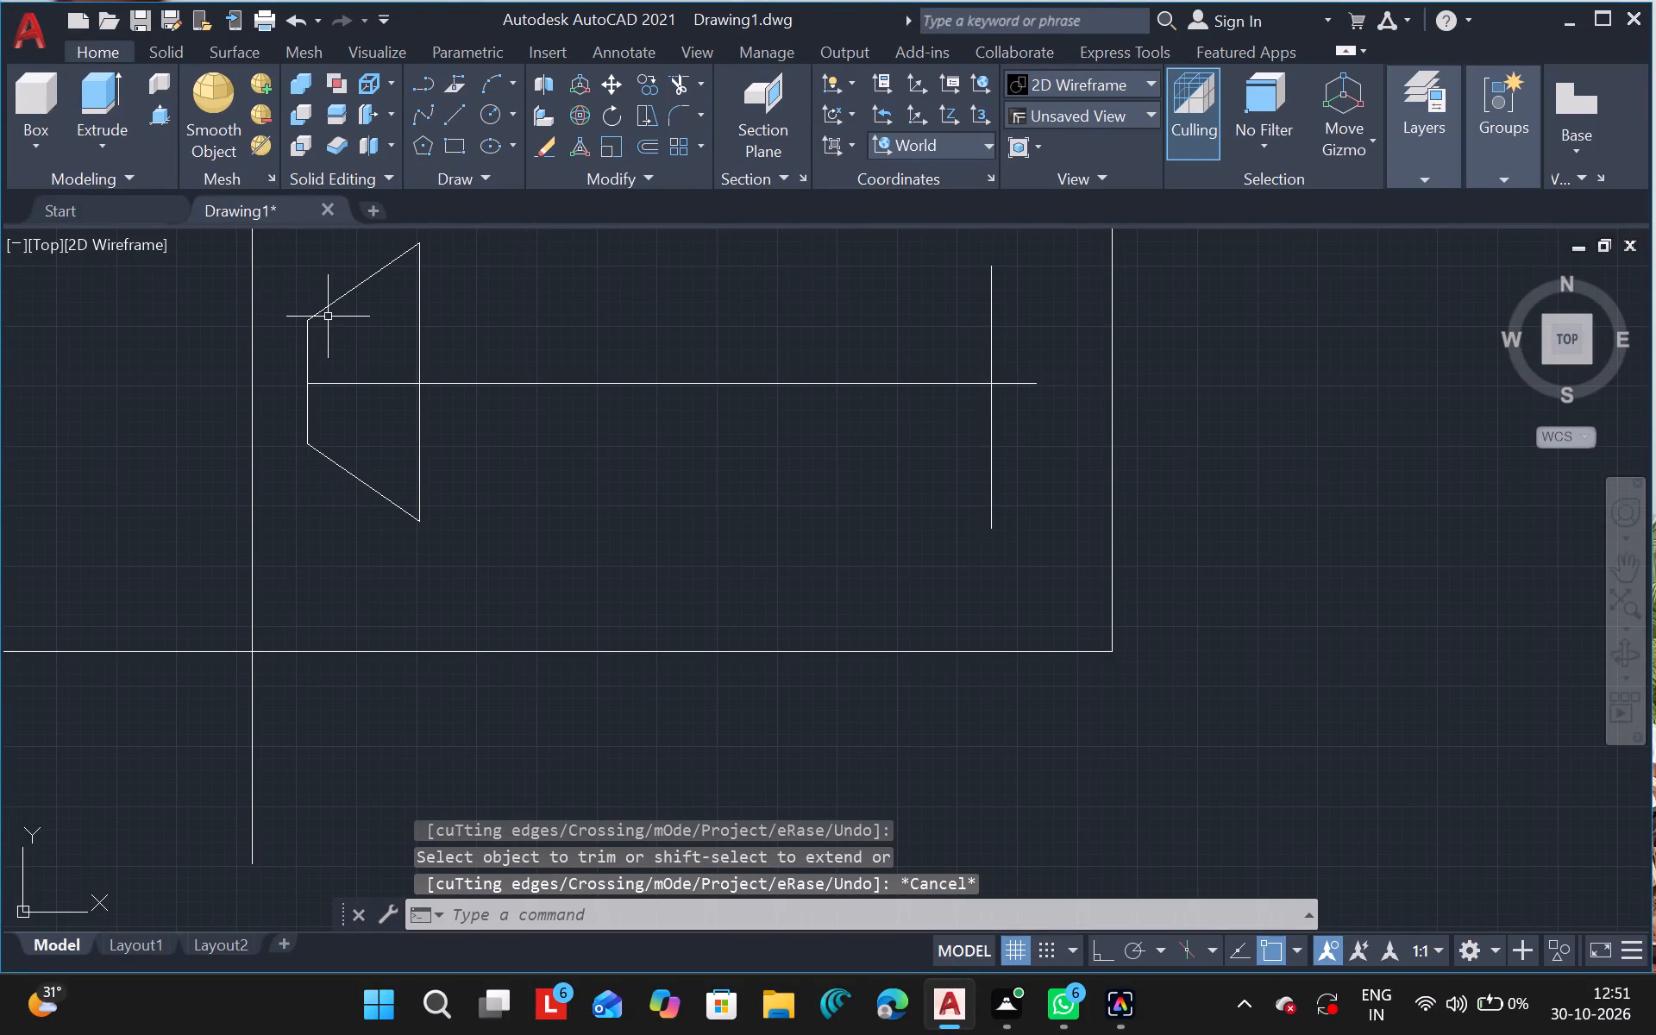
{"action": "left_click", "coordinate": [330, 304]}
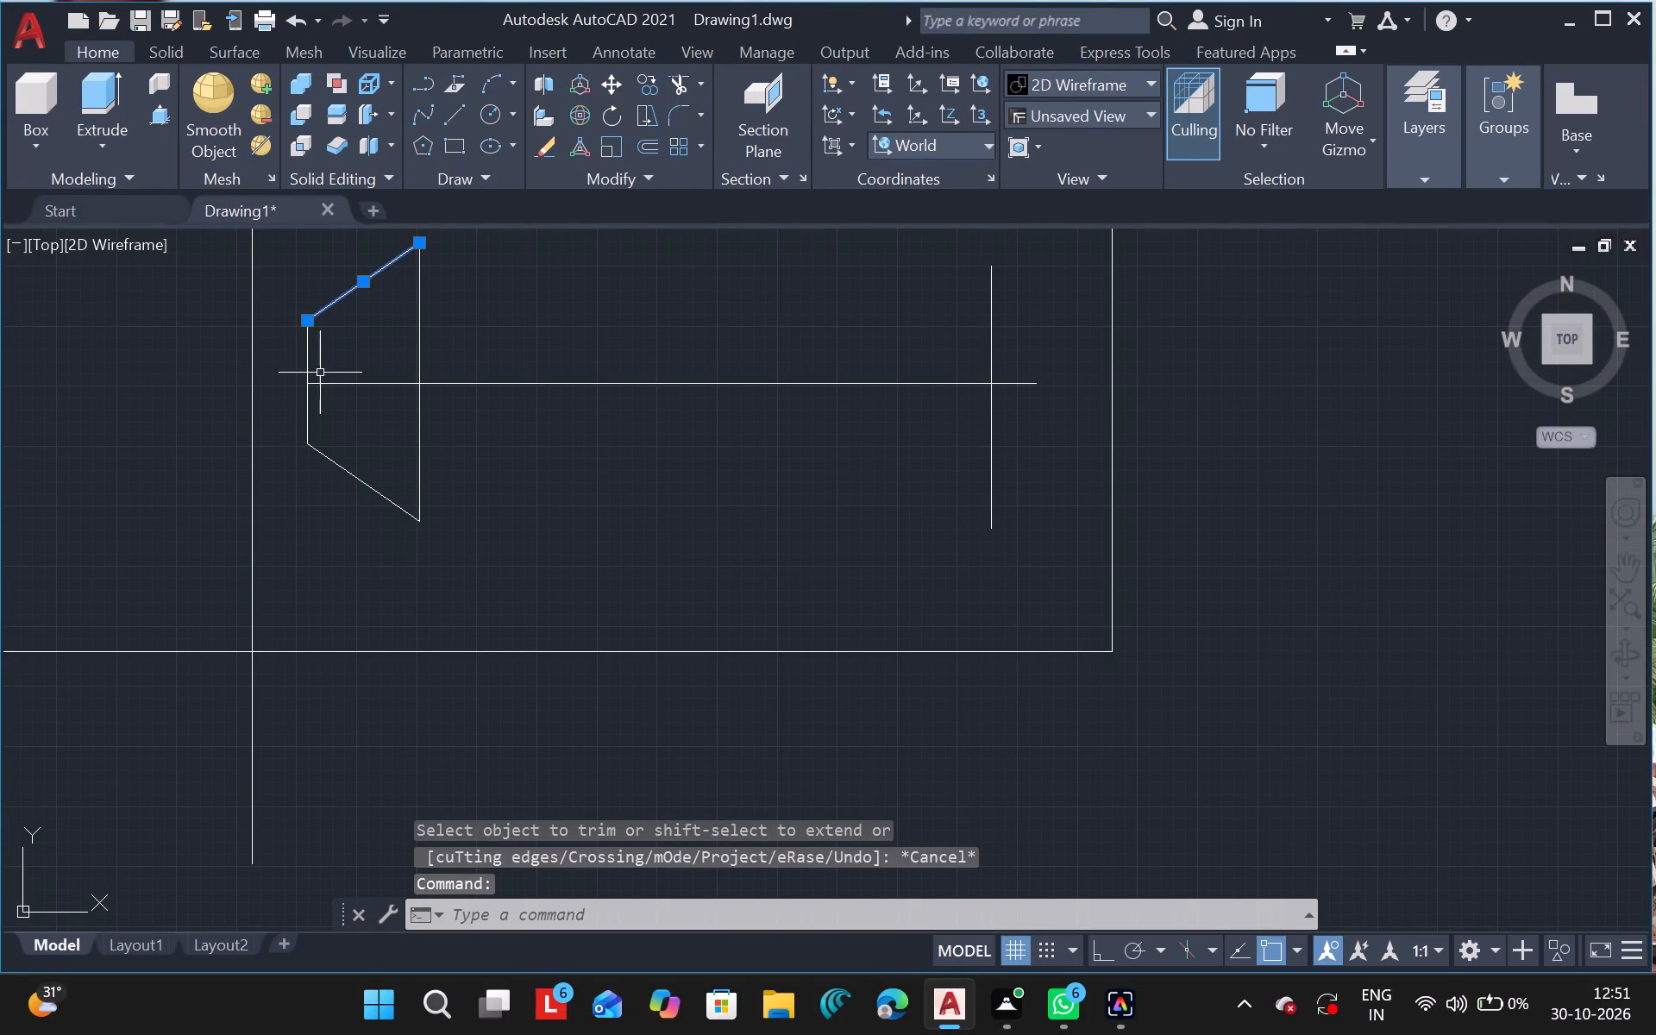
{"action": "left_click_drag", "start_coordinate": [322, 459], "coordinate": [491, 492]}
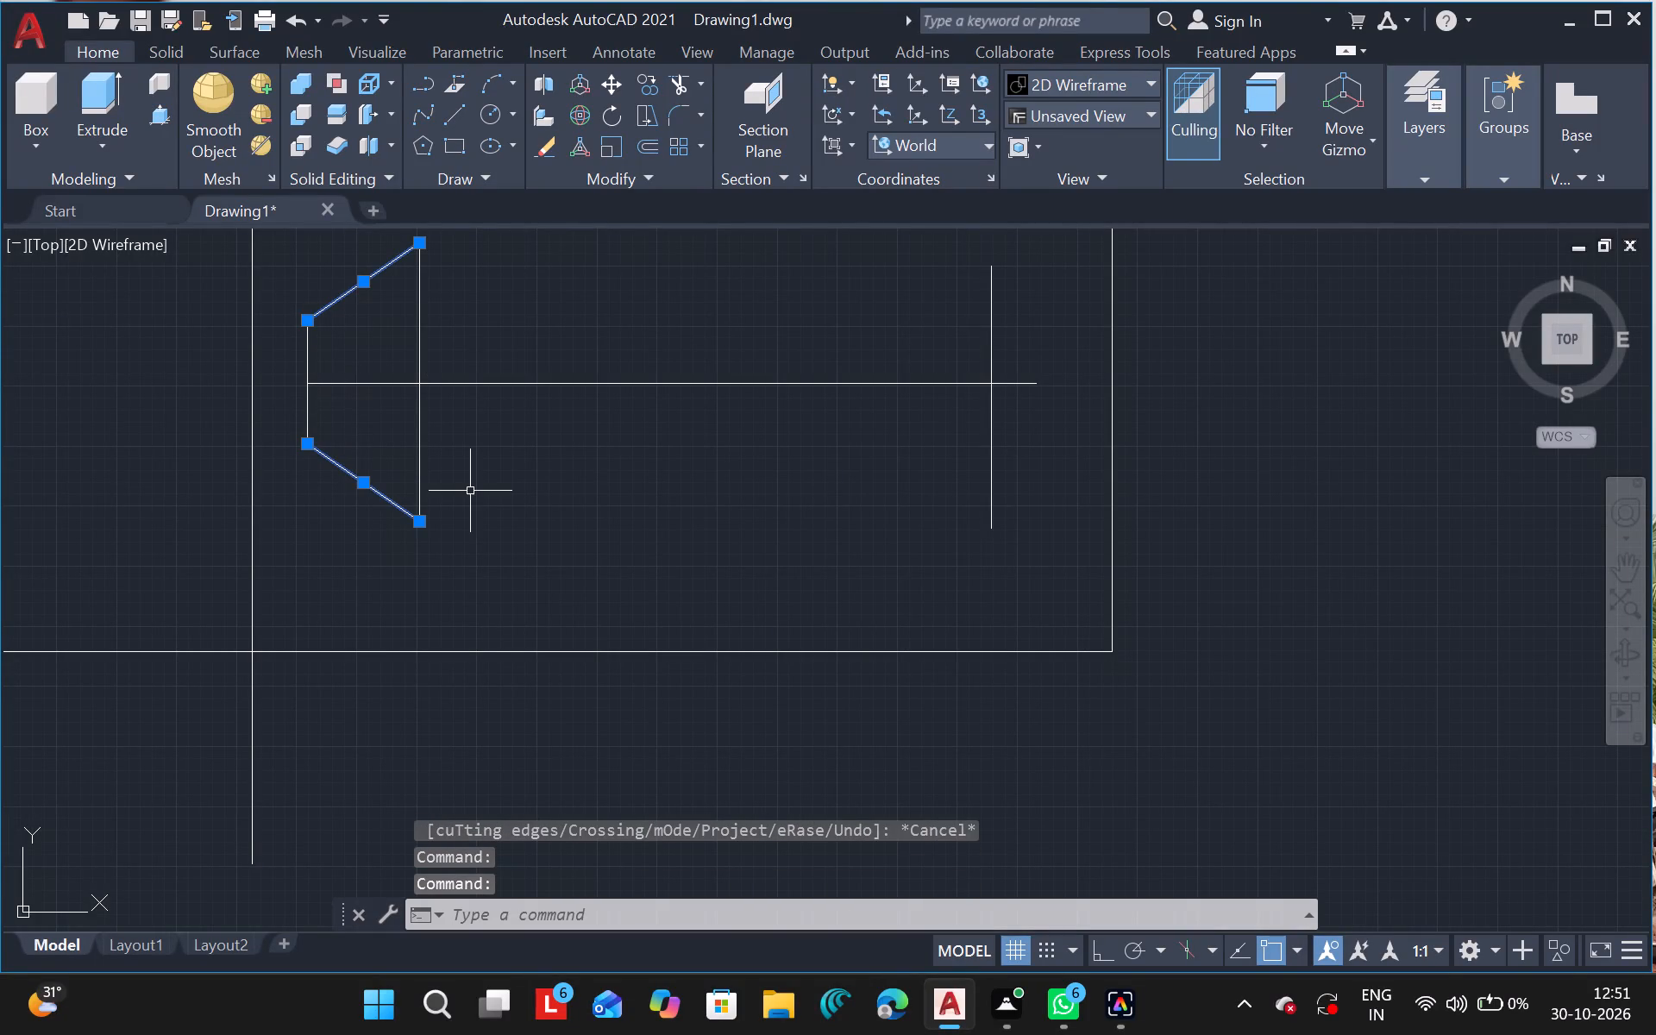
{"action": "key", "text": "Delete"}
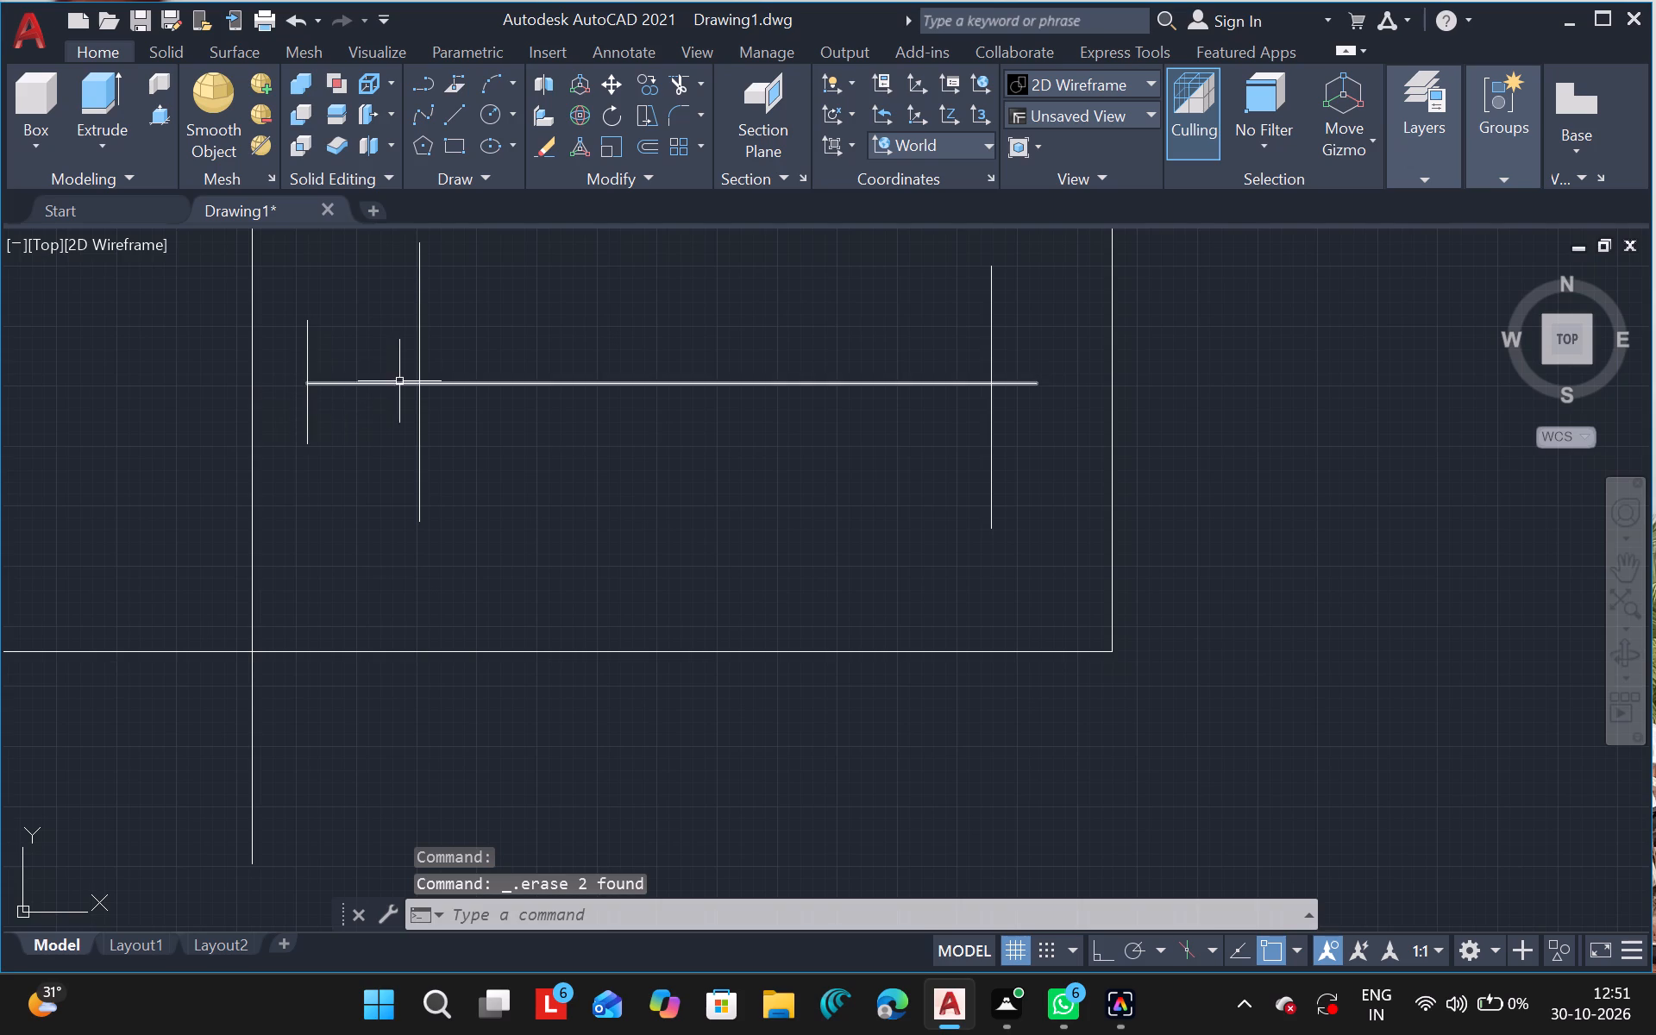
Draw a short horizontal construction line crossing the tapered outline's longer vertical line just below its upper end.
{"action": "left_click", "coordinate": [452, 118]}
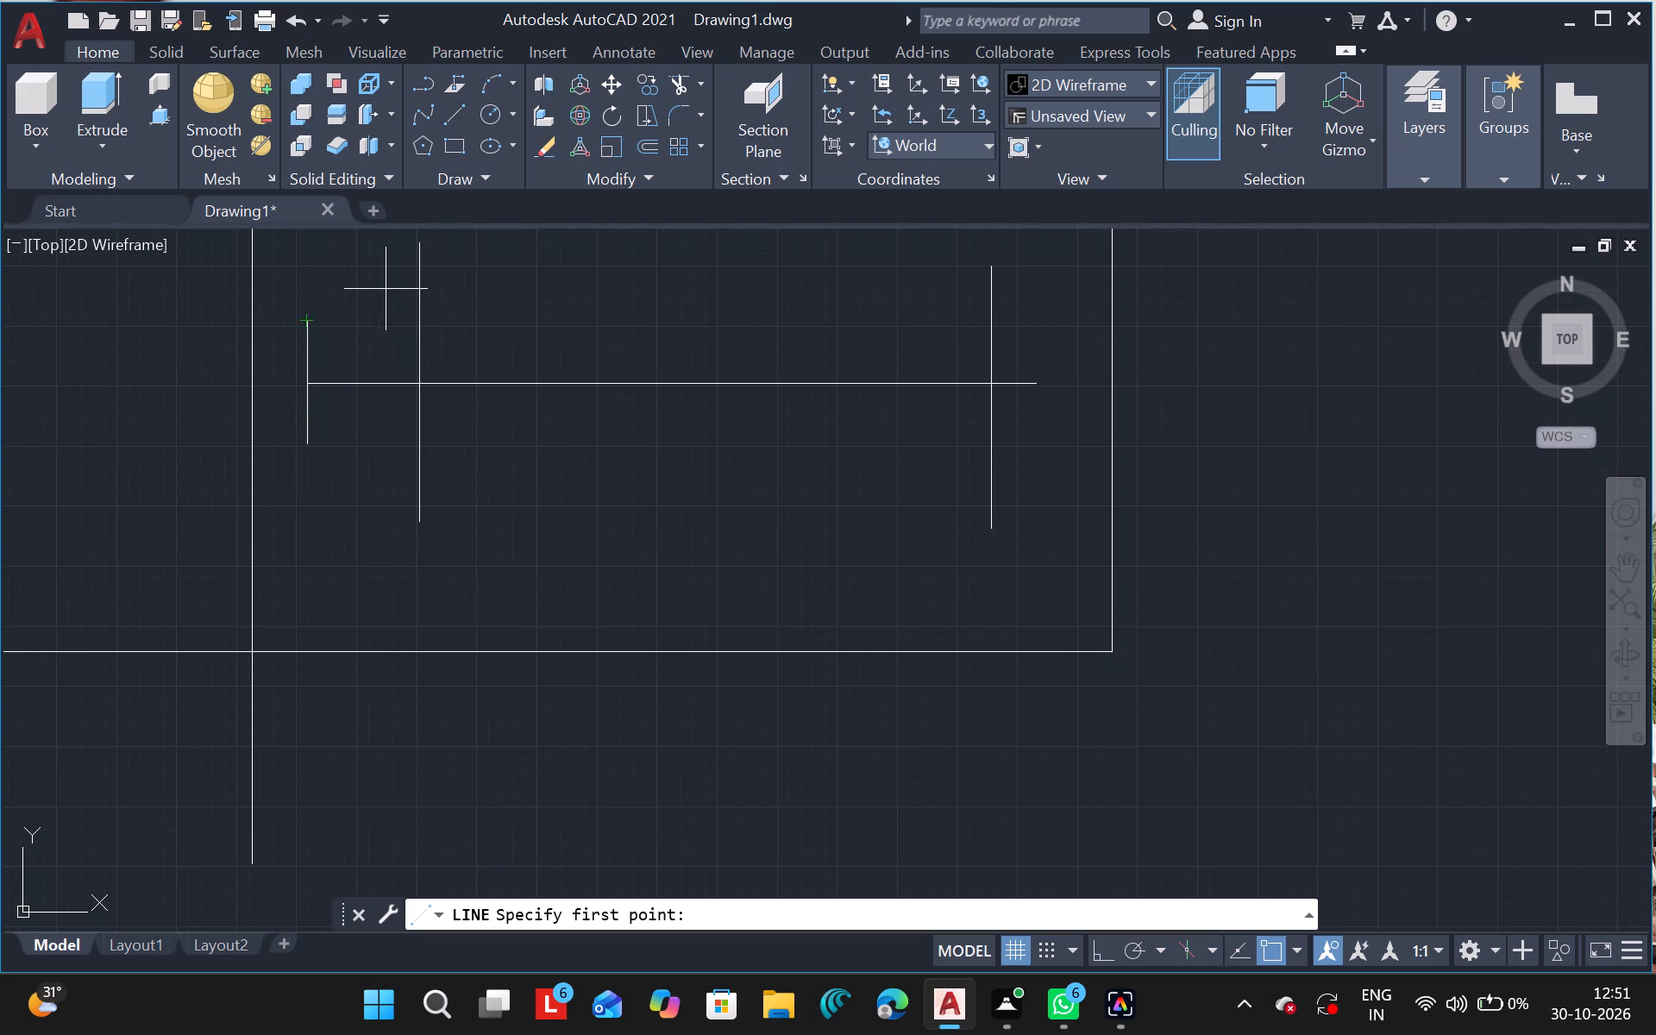
{"action": "left_click_drag", "start_coordinate": [395, 284], "coordinate": [517, 295]}
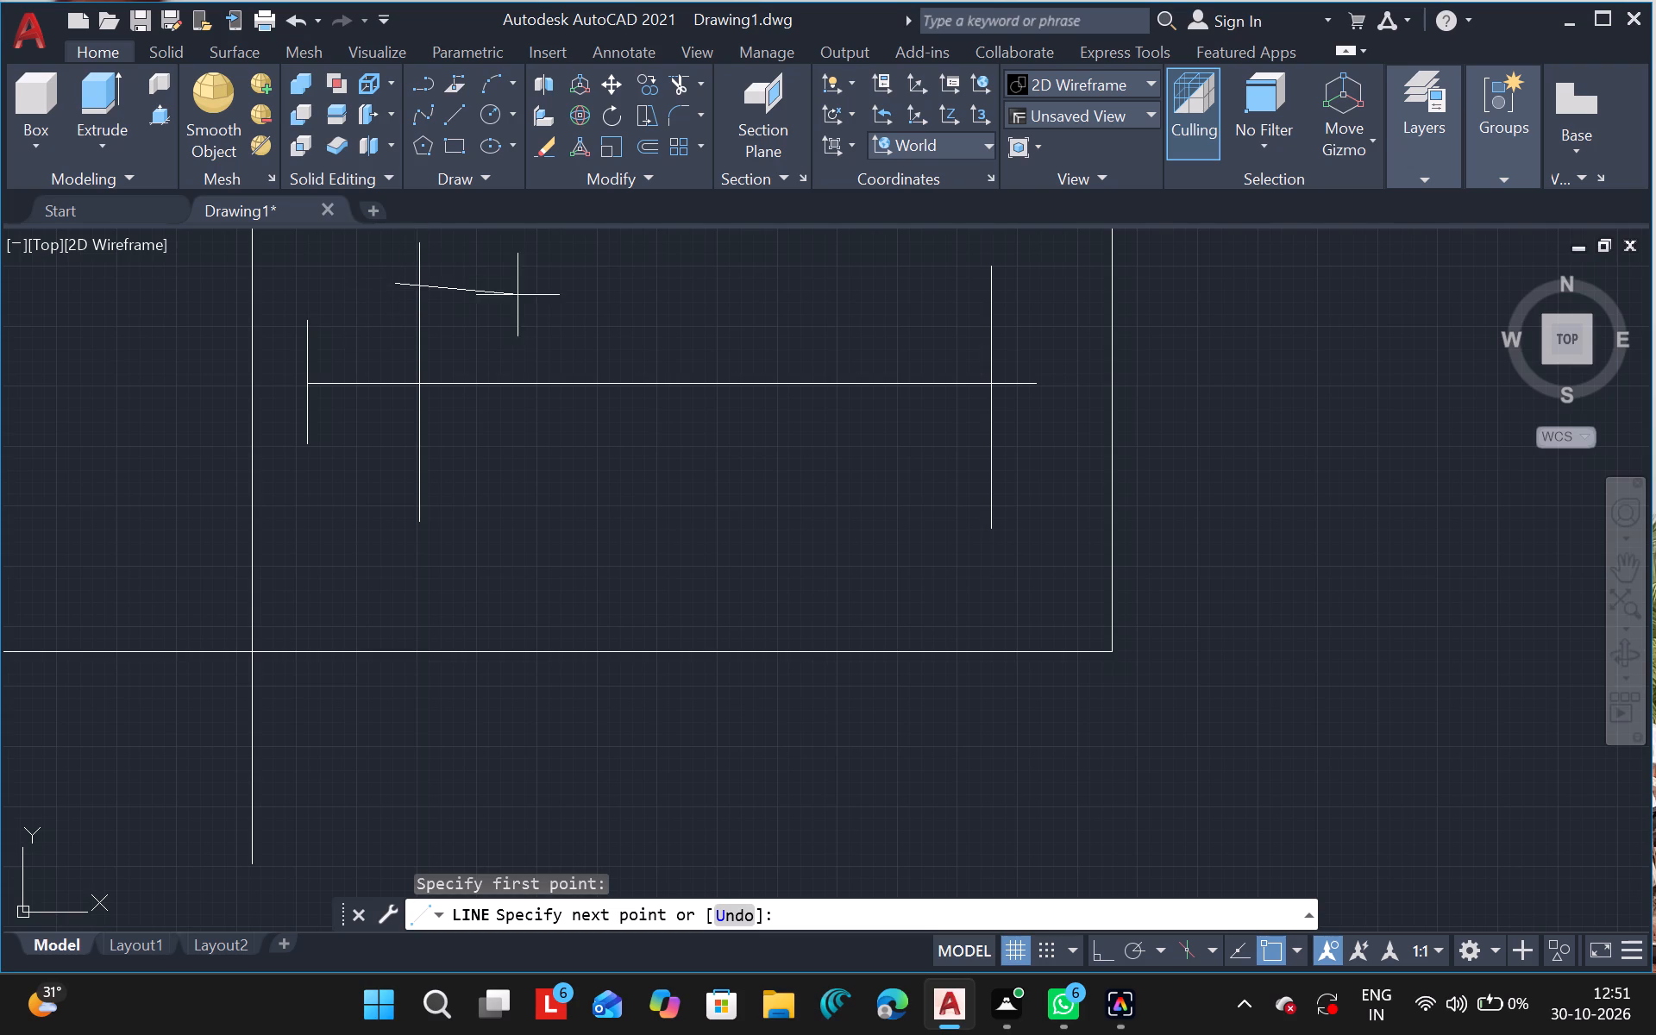
{"action": "left_click_drag", "start_coordinate": [517, 295], "coordinate": [579, 277]}
{"action": "left_click_drag", "start_coordinate": [579, 277], "coordinate": [577, 282]}
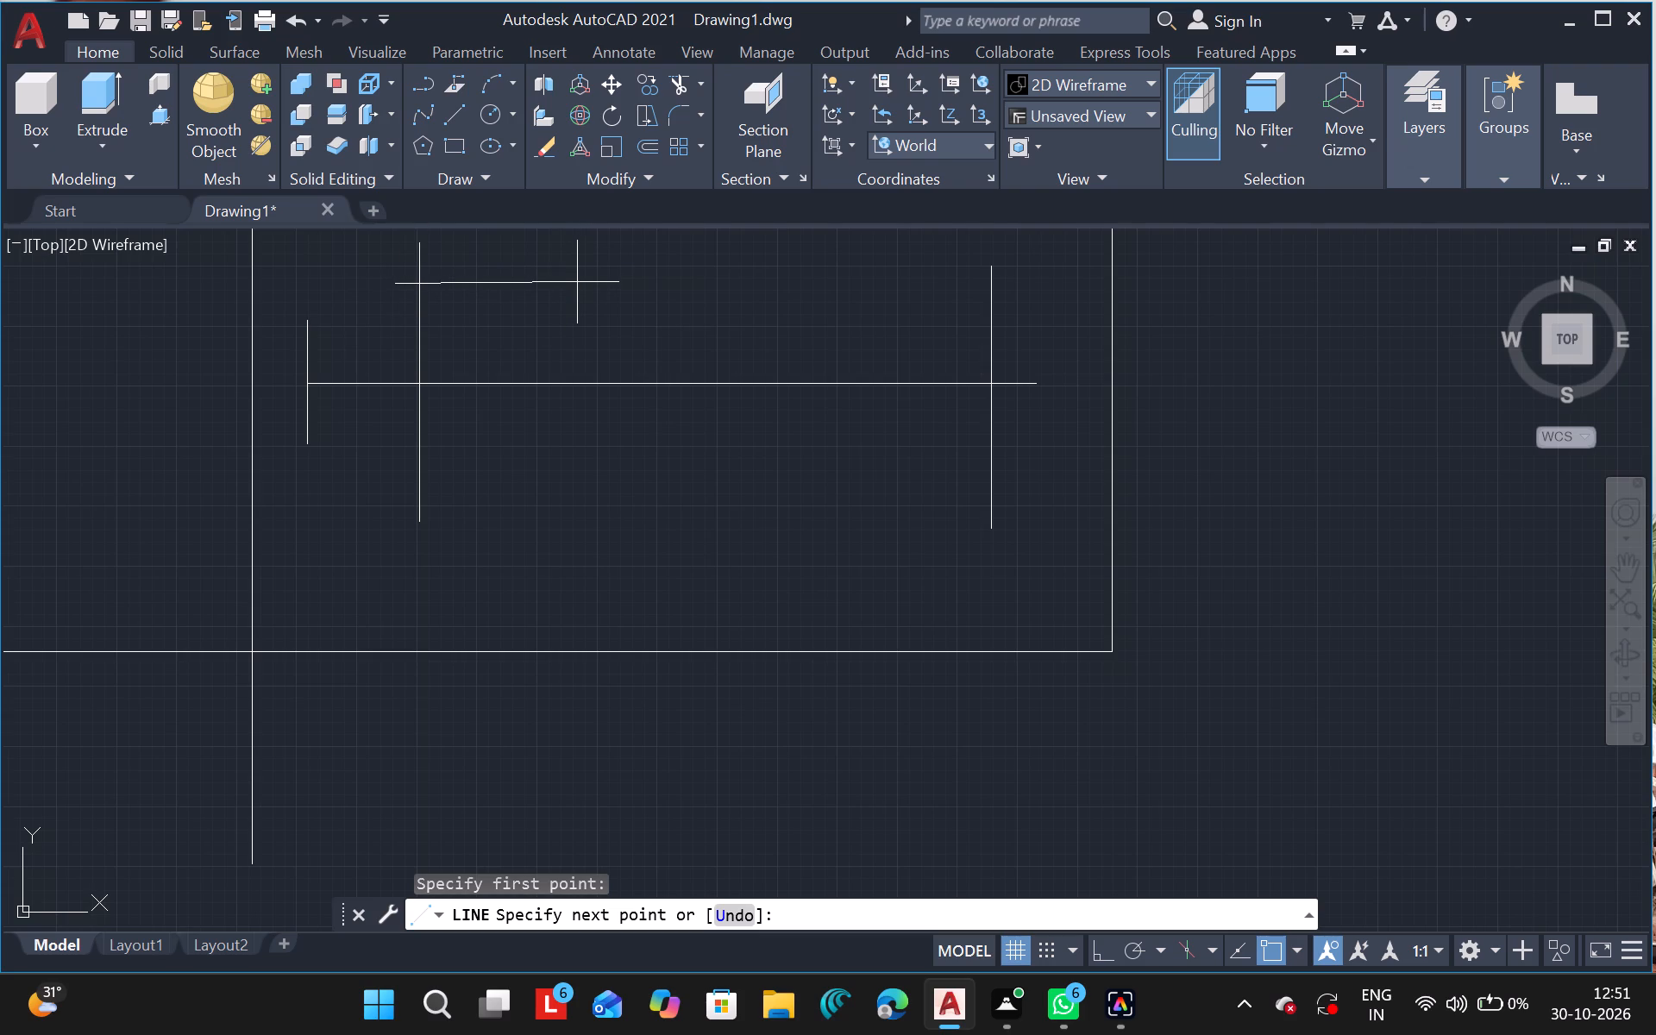
{"action": "left_click", "coordinate": [576, 284]}
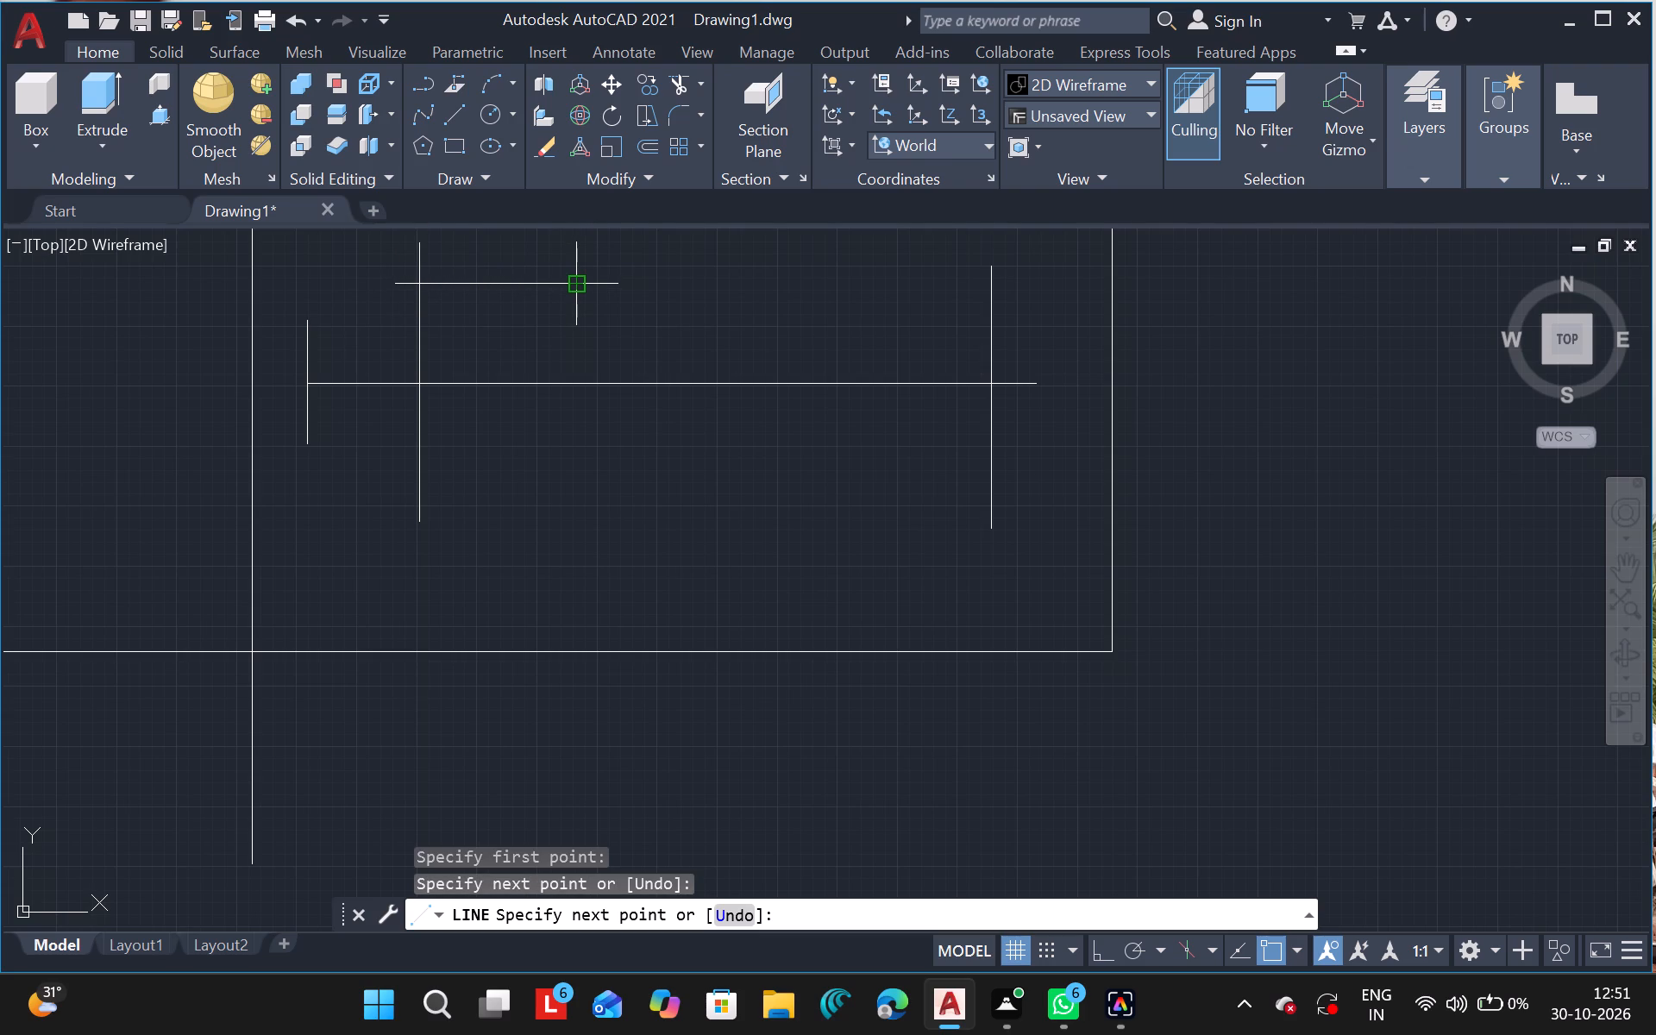
{"action": "key", "text": "Escape"}
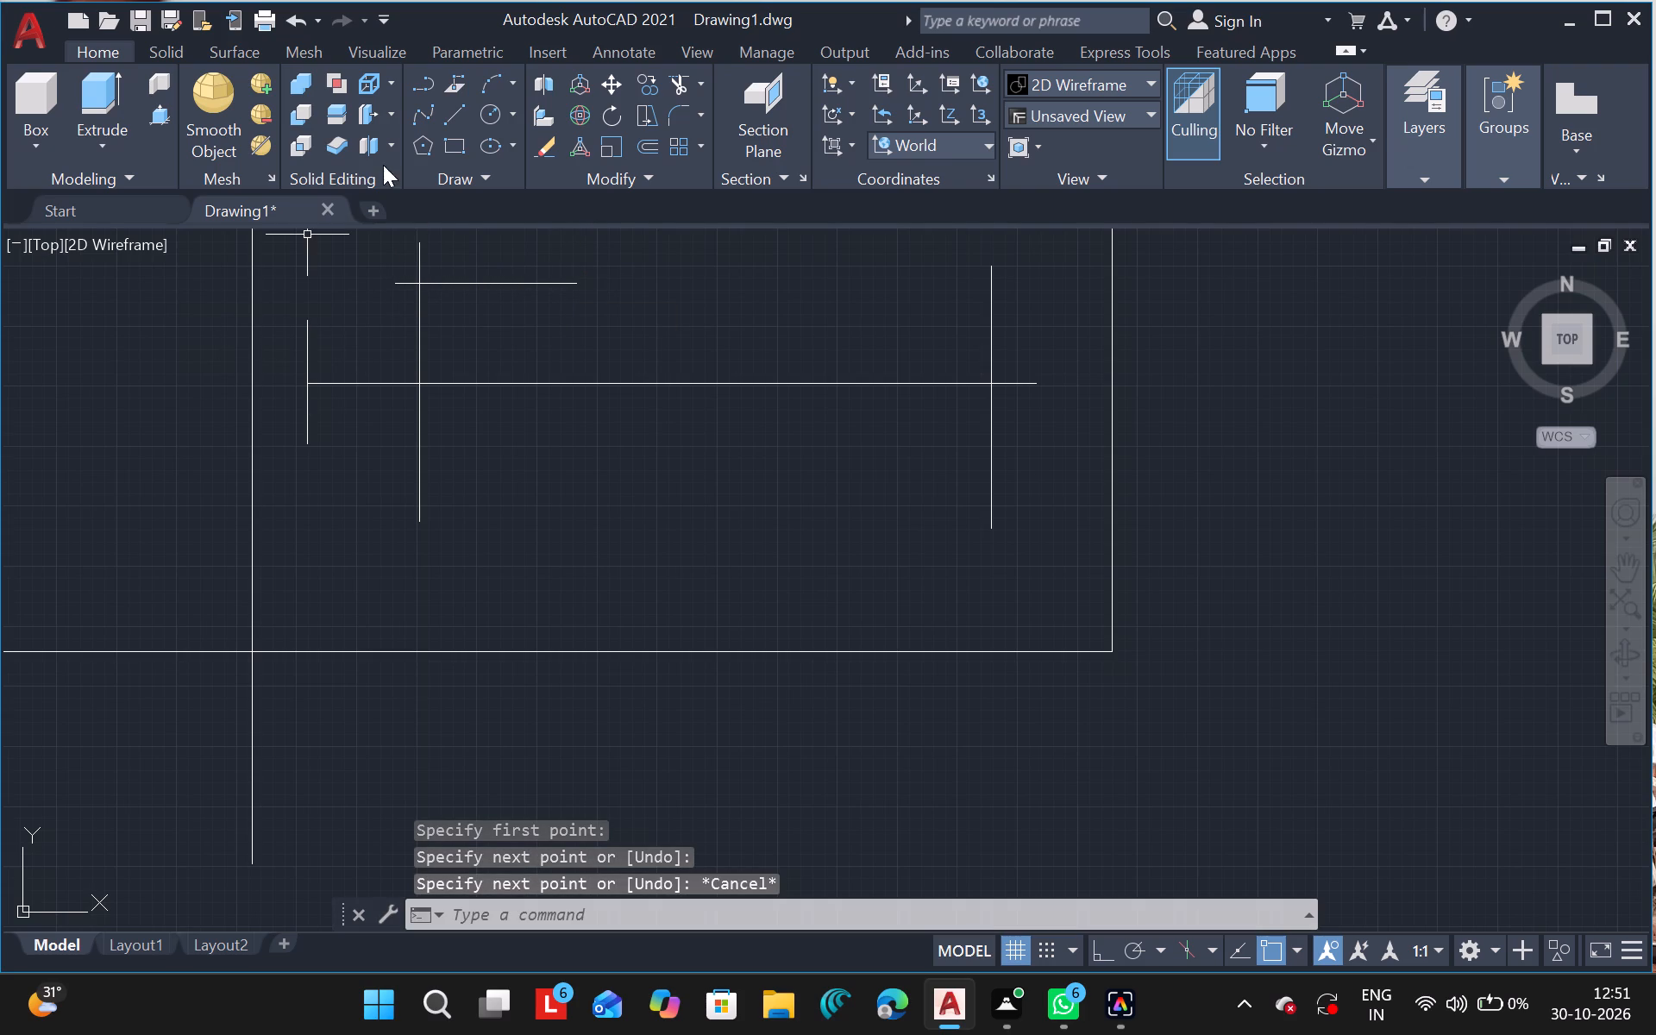
Draw a sloped line from the shorter vertical's upper end to the near end of the horizontal construction line.
{"action": "left_click", "coordinate": [457, 111]}
{"action": "left_click_drag", "start_coordinate": [308, 323], "coordinate": [384, 285]}
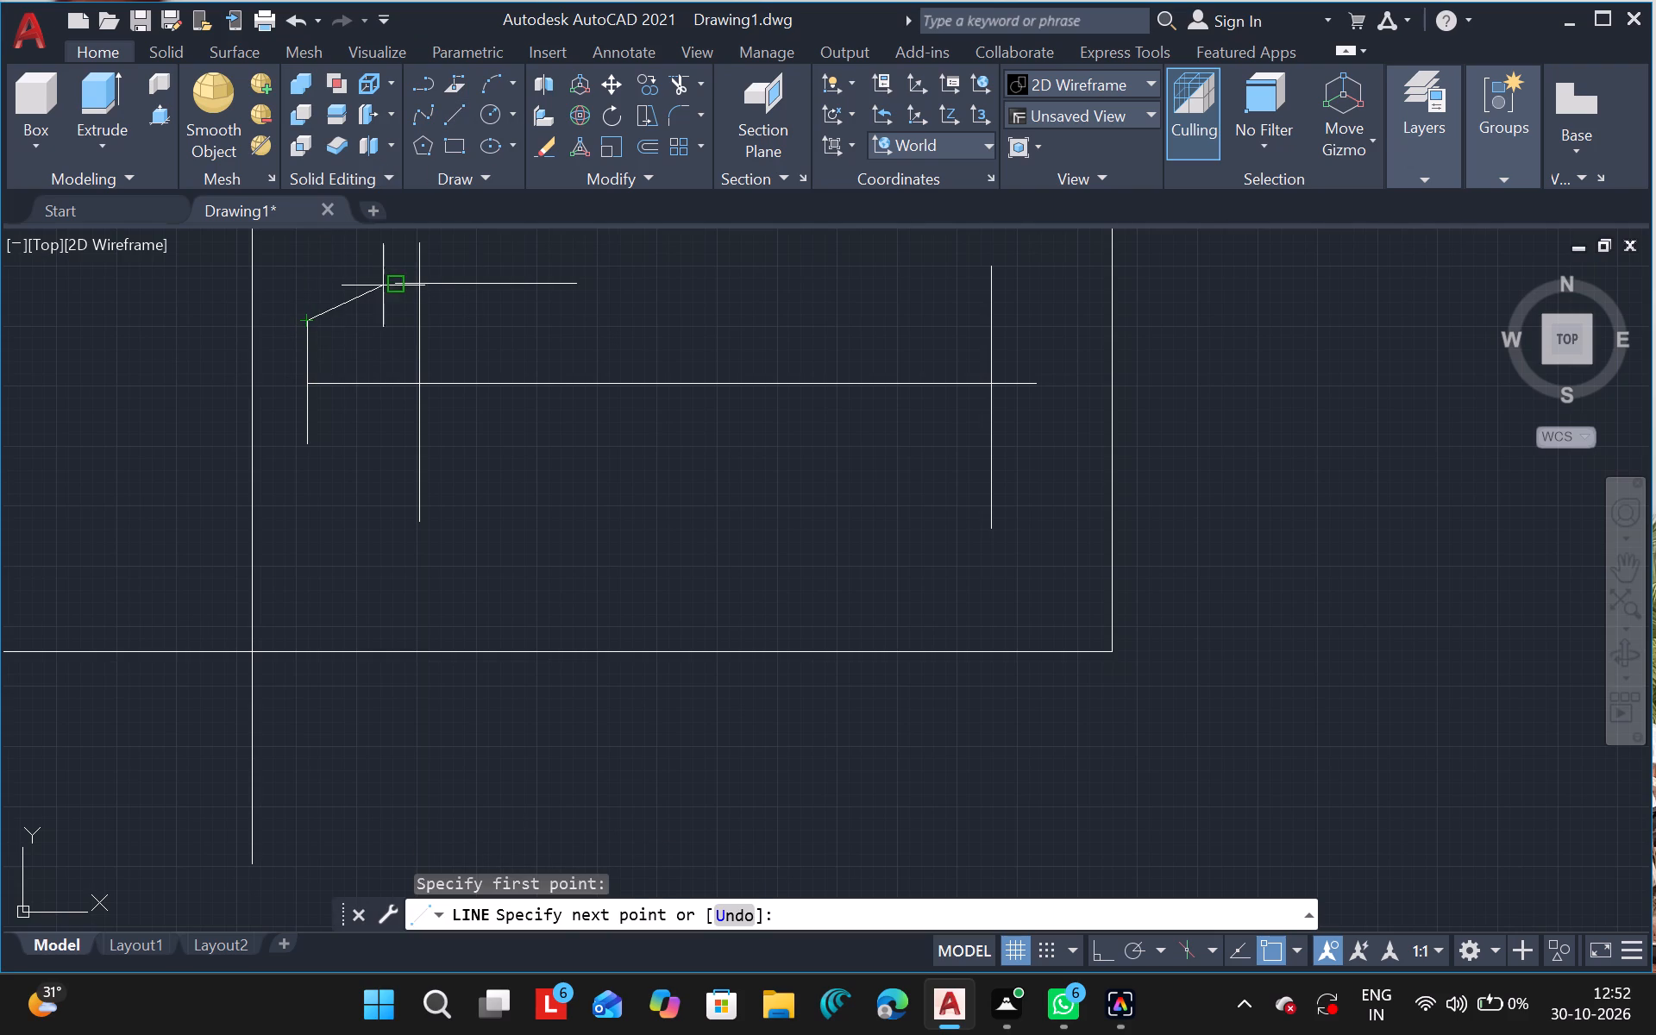
{"action": "left_click_drag", "start_coordinate": [384, 285], "coordinate": [397, 283]}
{"action": "left_click", "coordinate": [397, 283]}
{"action": "key", "text": "Escape"}
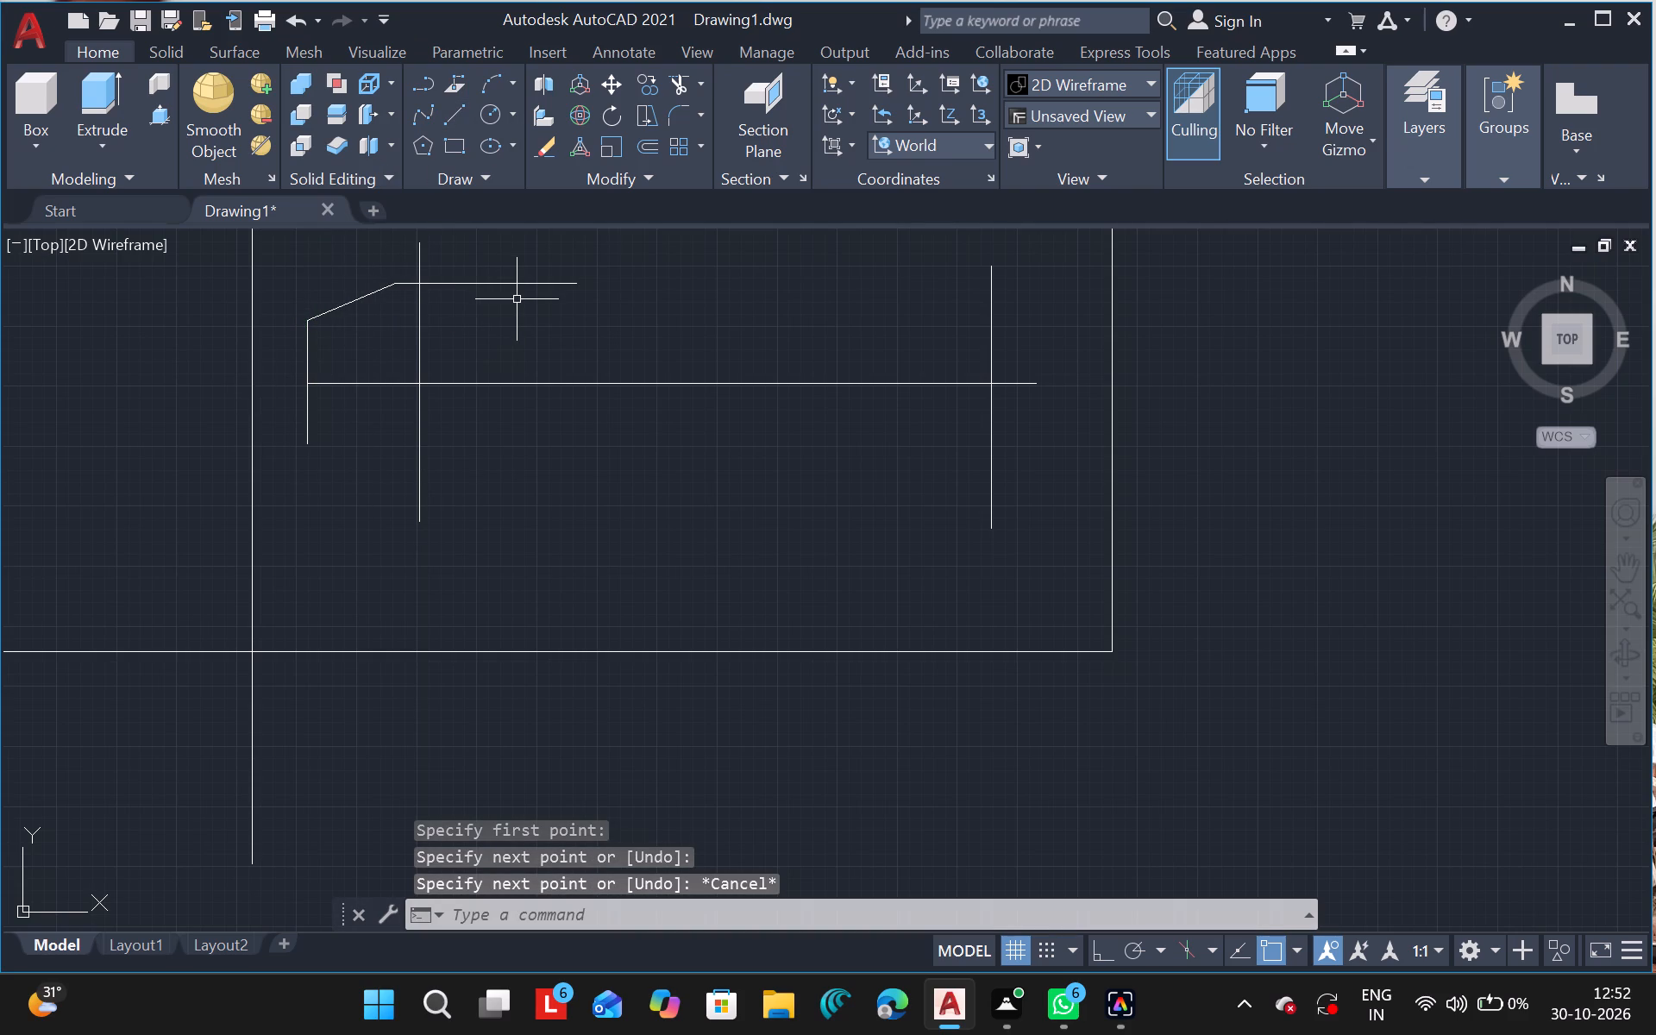
Trim the longer vertical above the horizontal construction line and remove both pieces of that construction line.
{"action": "type", "text": "TR"}
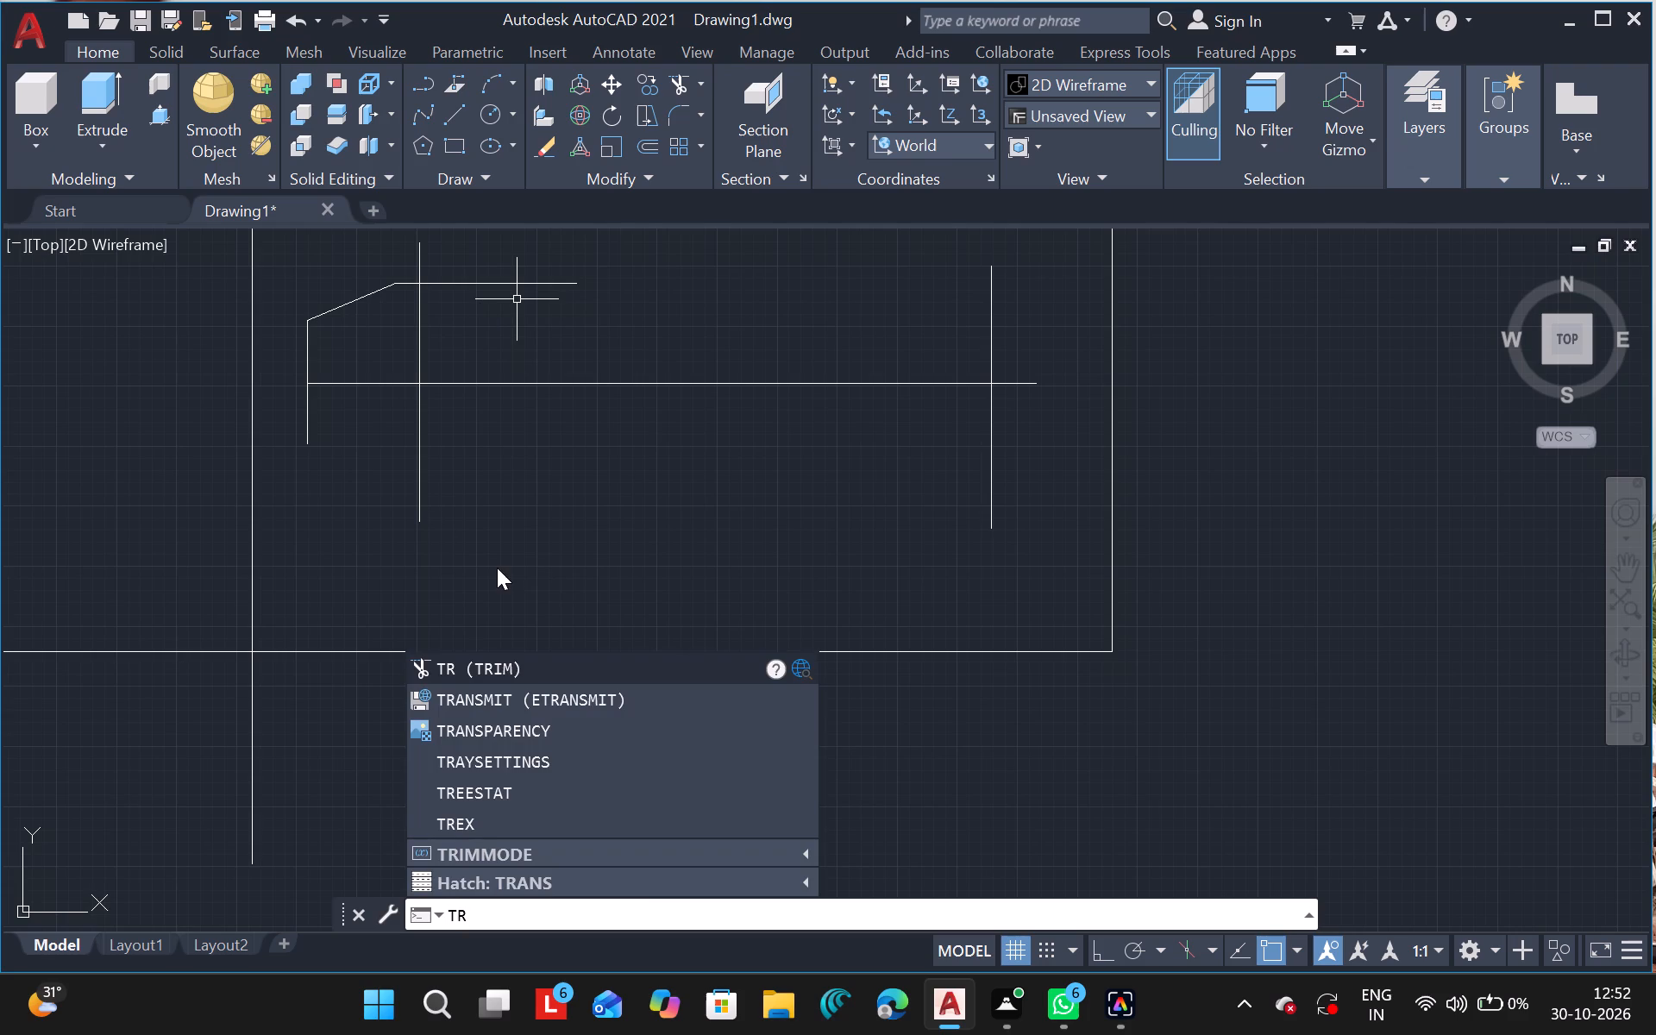
{"action": "left_click", "coordinate": [499, 675]}
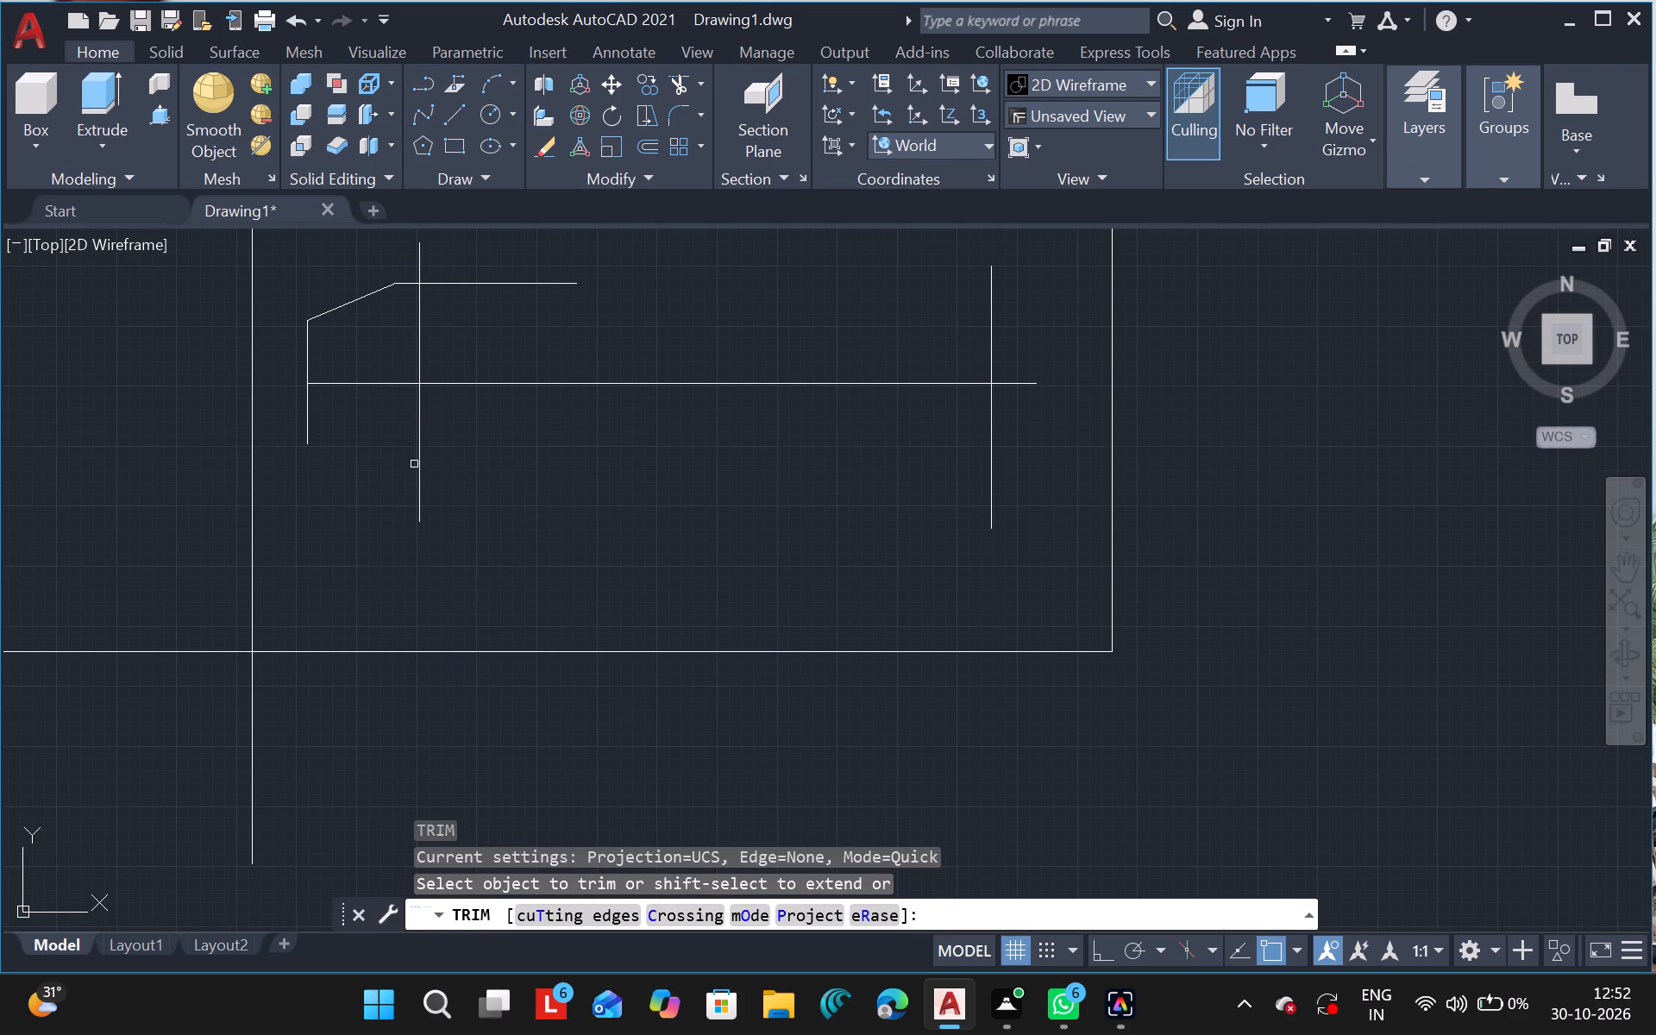
{"action": "left_click", "coordinate": [421, 267]}
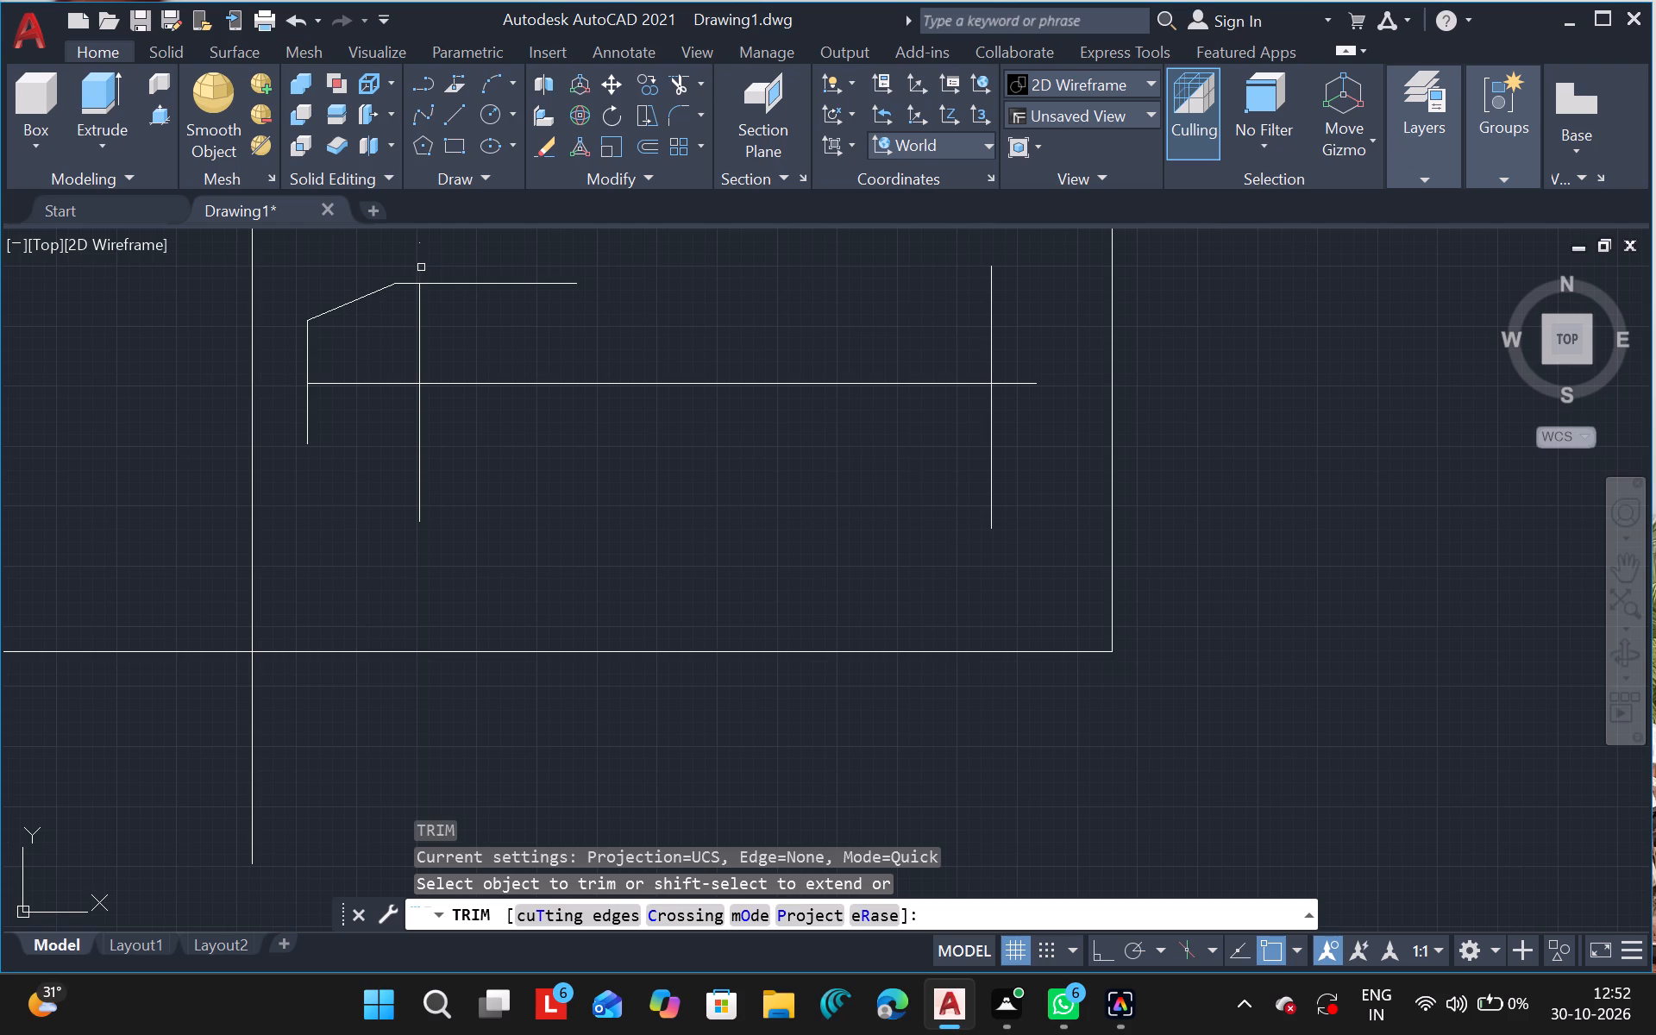
{"action": "left_click", "coordinate": [407, 280]}
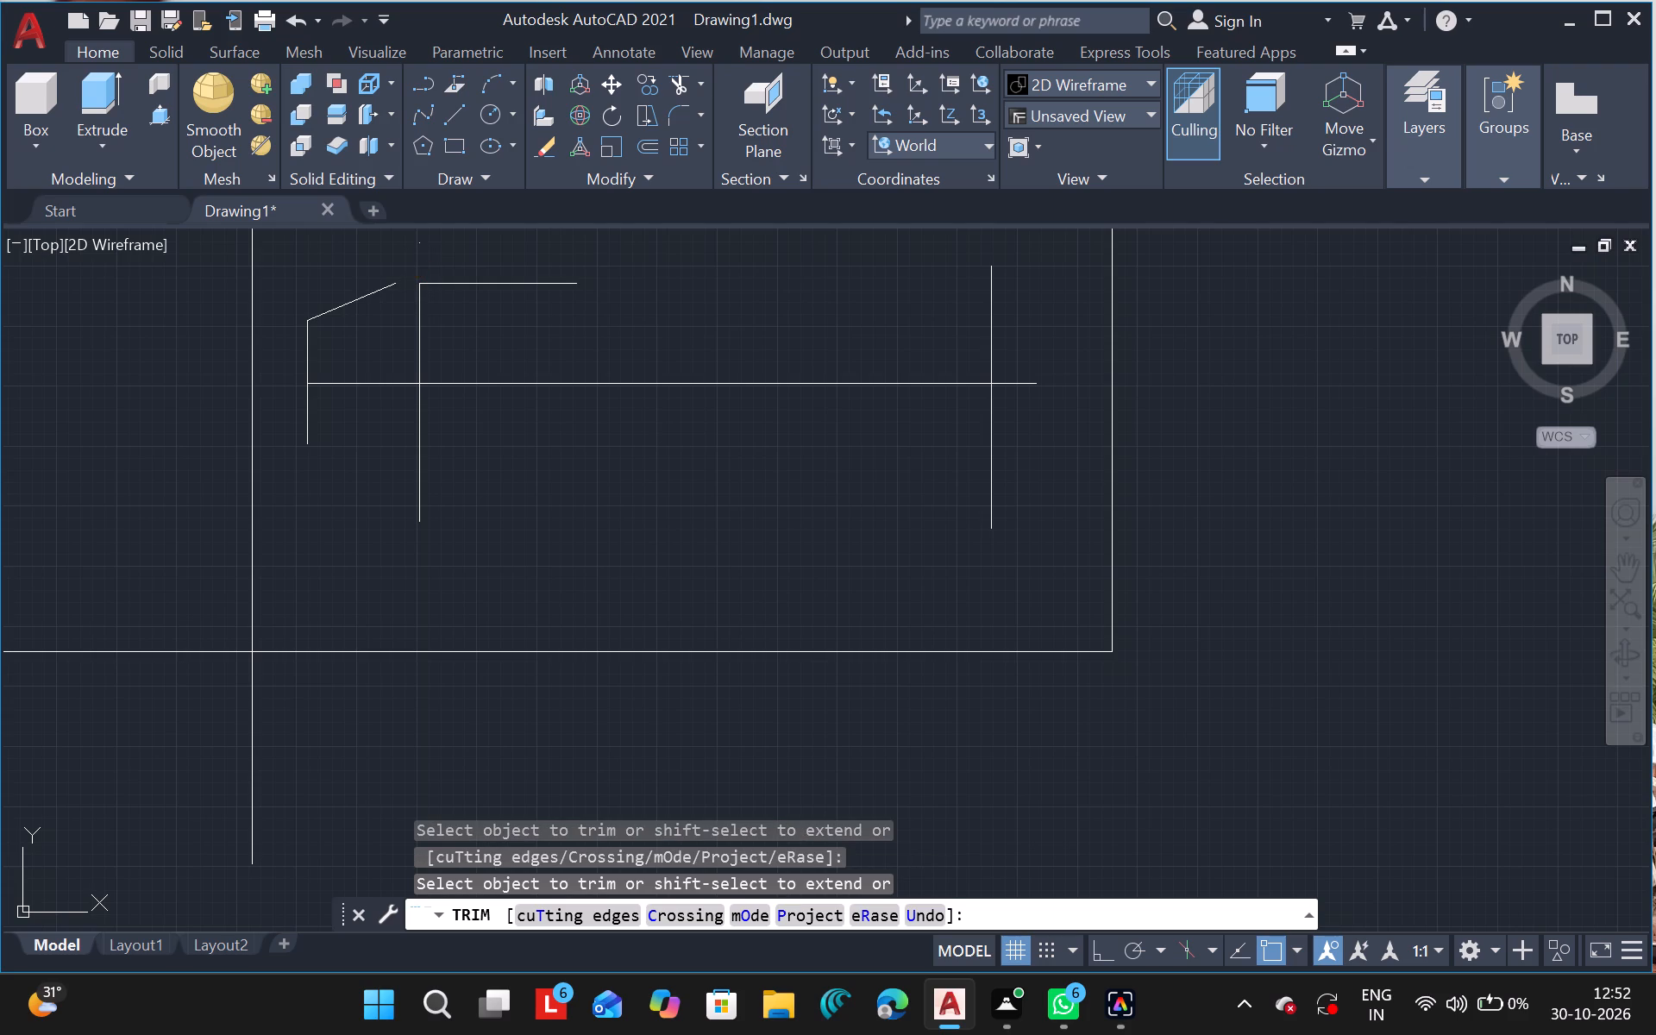
{"action": "left_click", "coordinate": [450, 281]}
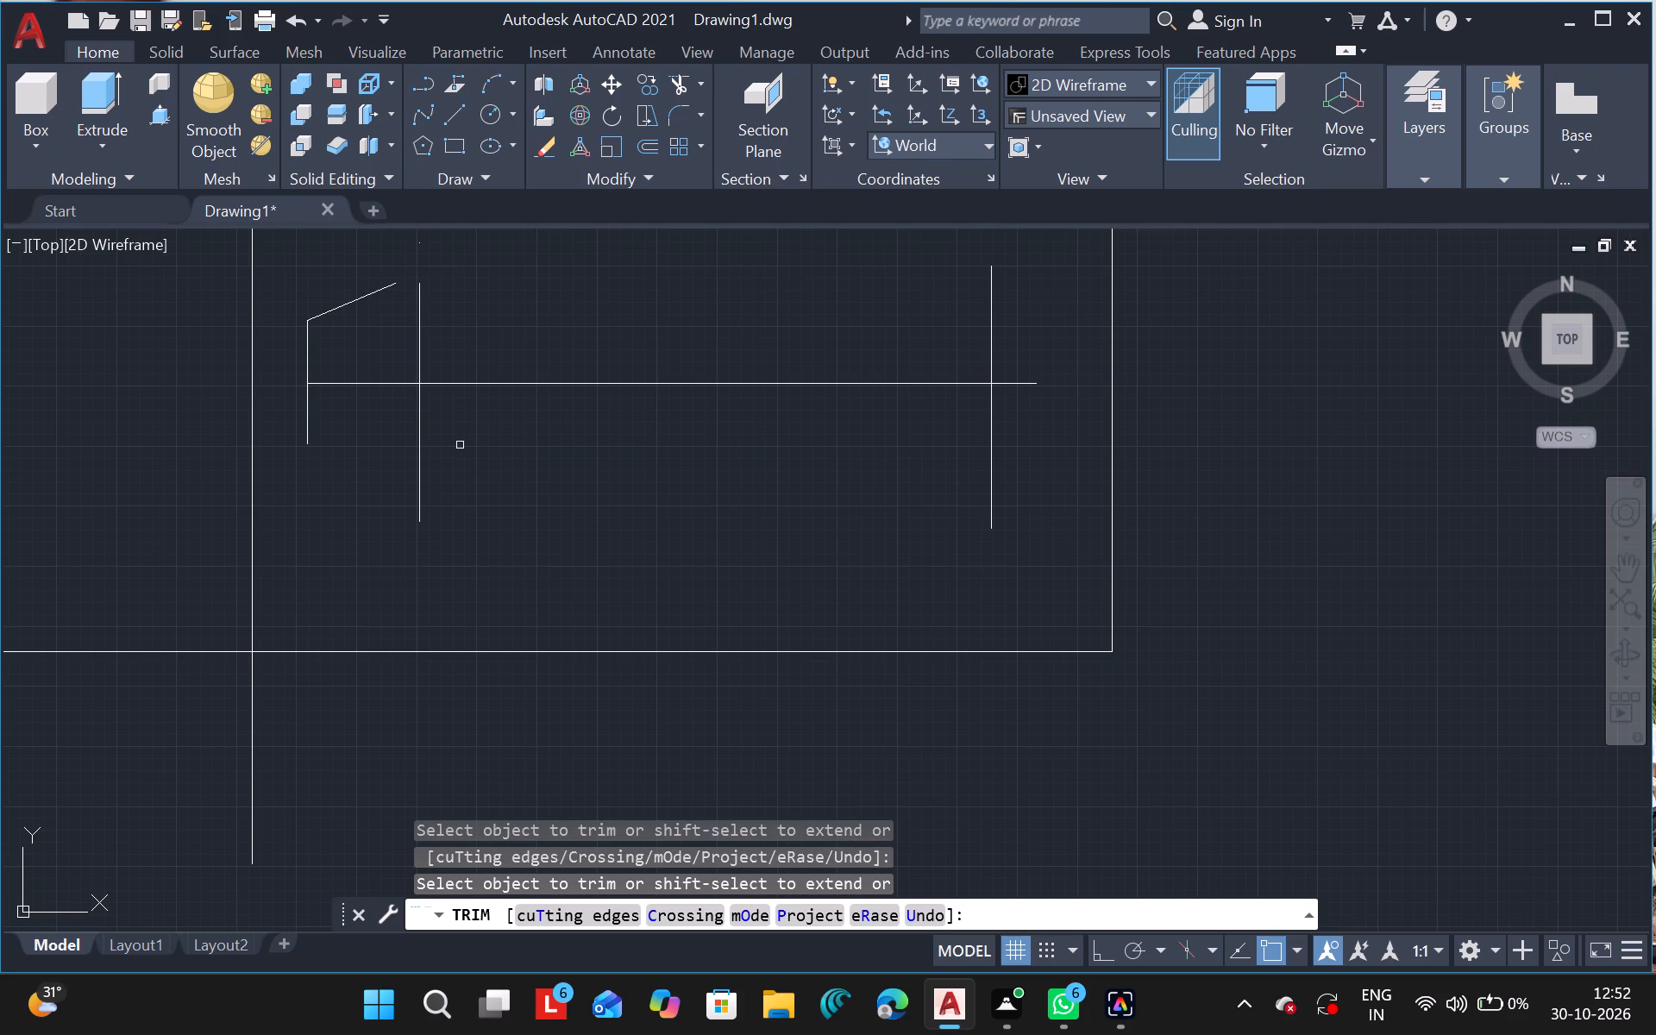
{"action": "key", "text": "Escape"}
Move the longer vertical line's two lower segments toward the shorter vertical, in line with the upper sloped line's free end.
{"action": "left_click", "coordinate": [460, 445]}
{"action": "left_click", "coordinate": [330, 409]}
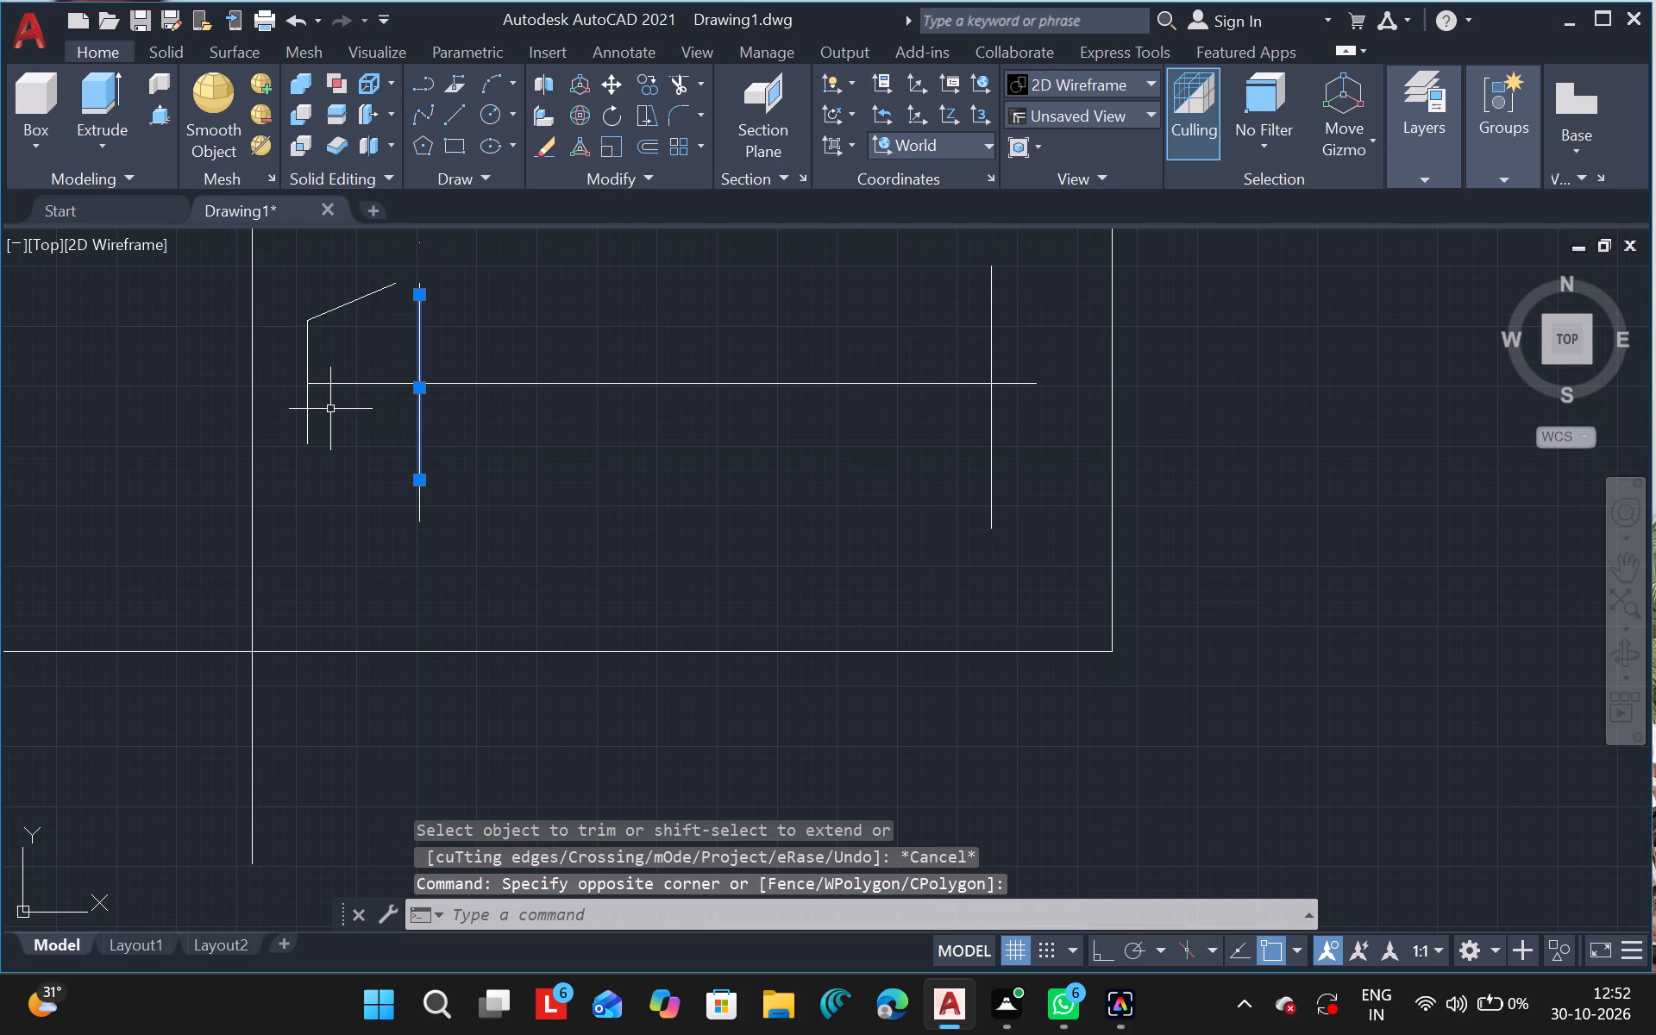
{"action": "left_click_drag", "start_coordinate": [419, 521], "coordinate": [681, 637]}
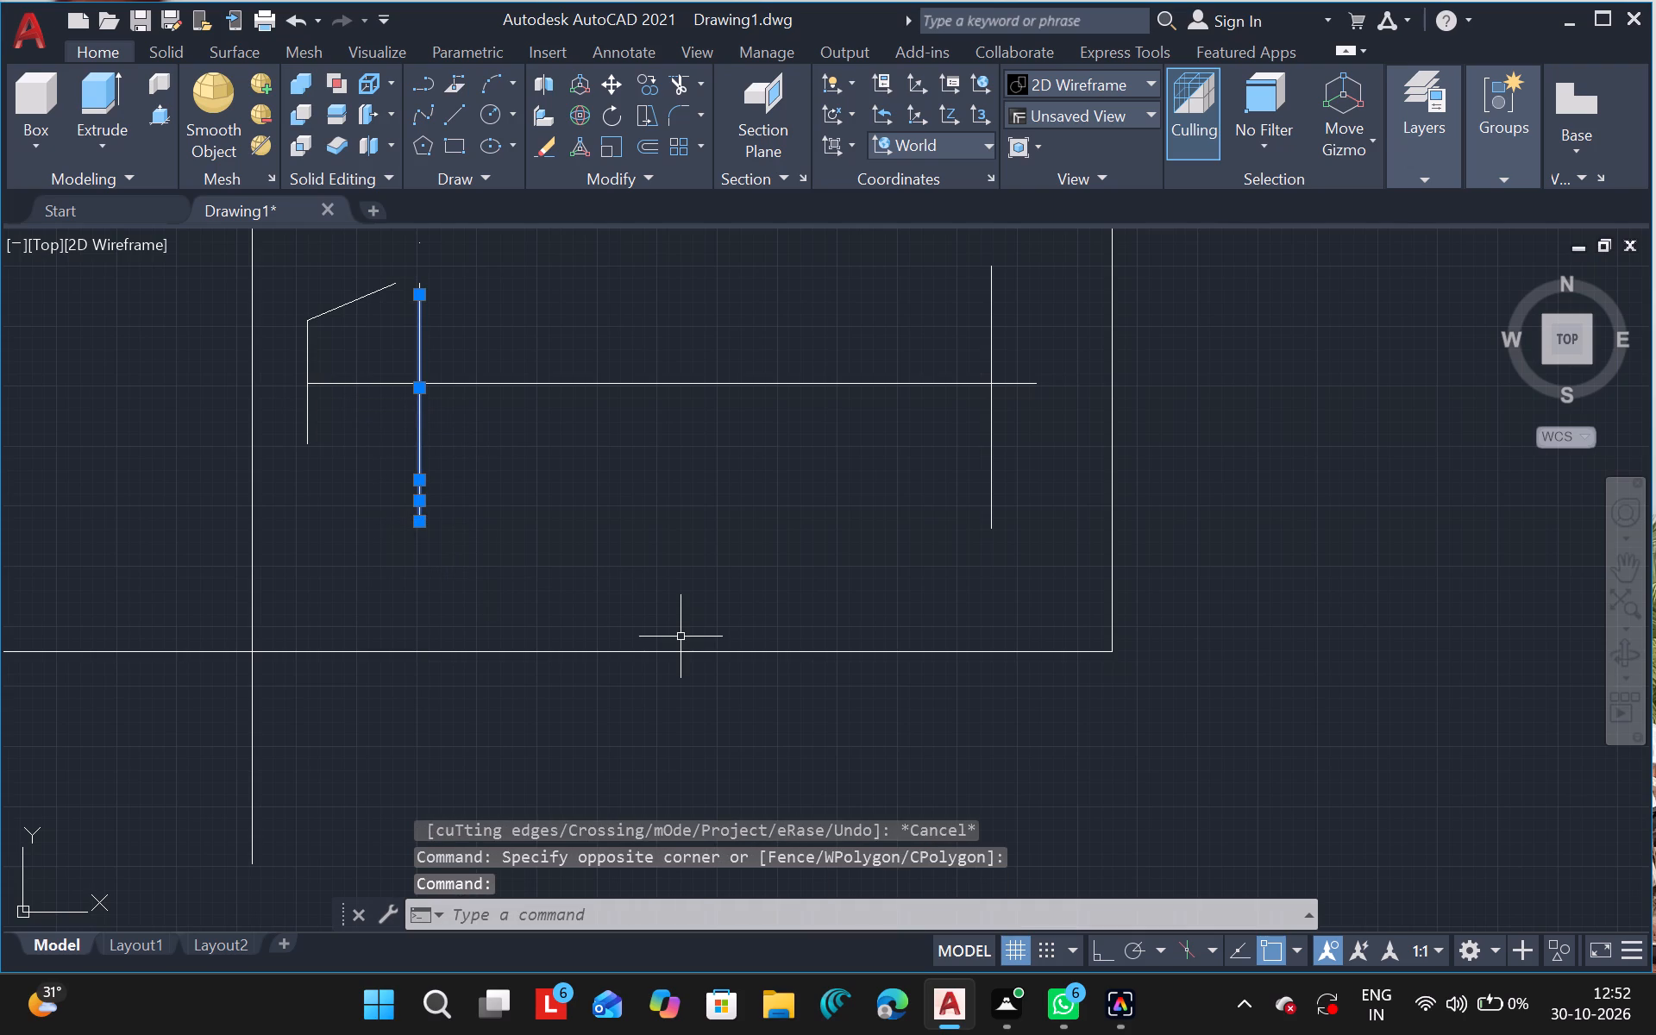
{"action": "type", "text": "MO"}
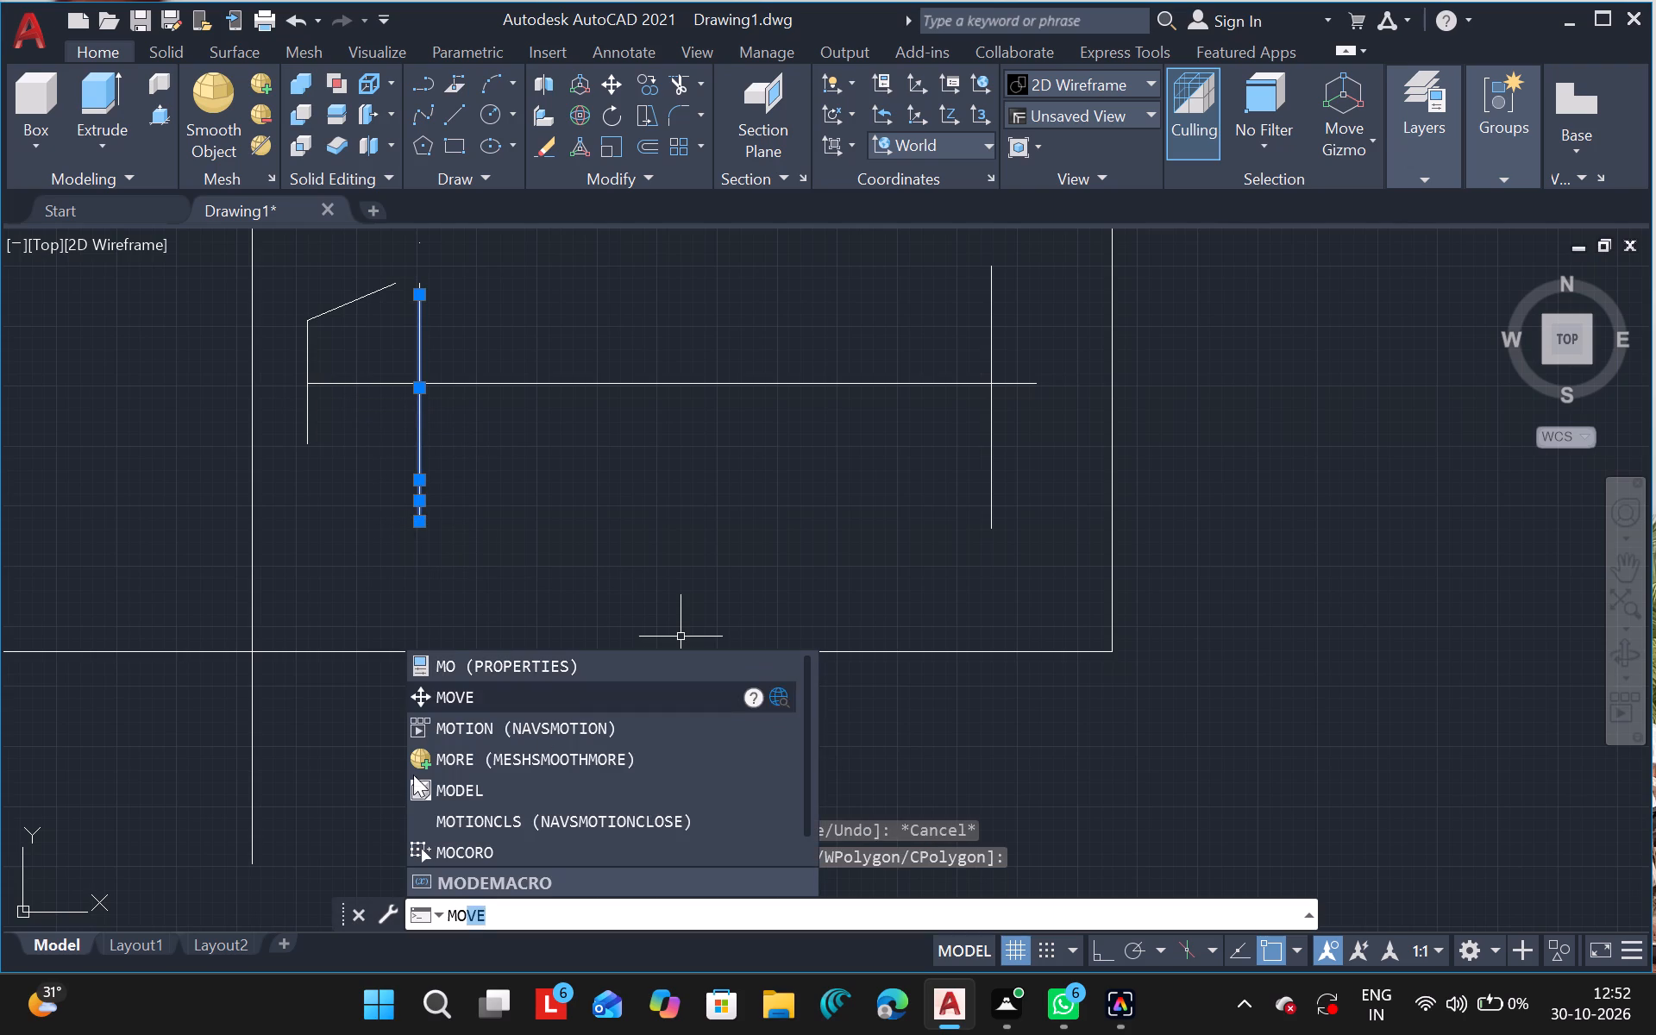
{"action": "left_click", "coordinate": [487, 701]}
{"action": "left_click", "coordinate": [487, 701]}
{"action": "left_click_drag", "start_coordinate": [487, 701], "coordinate": [465, 691]}
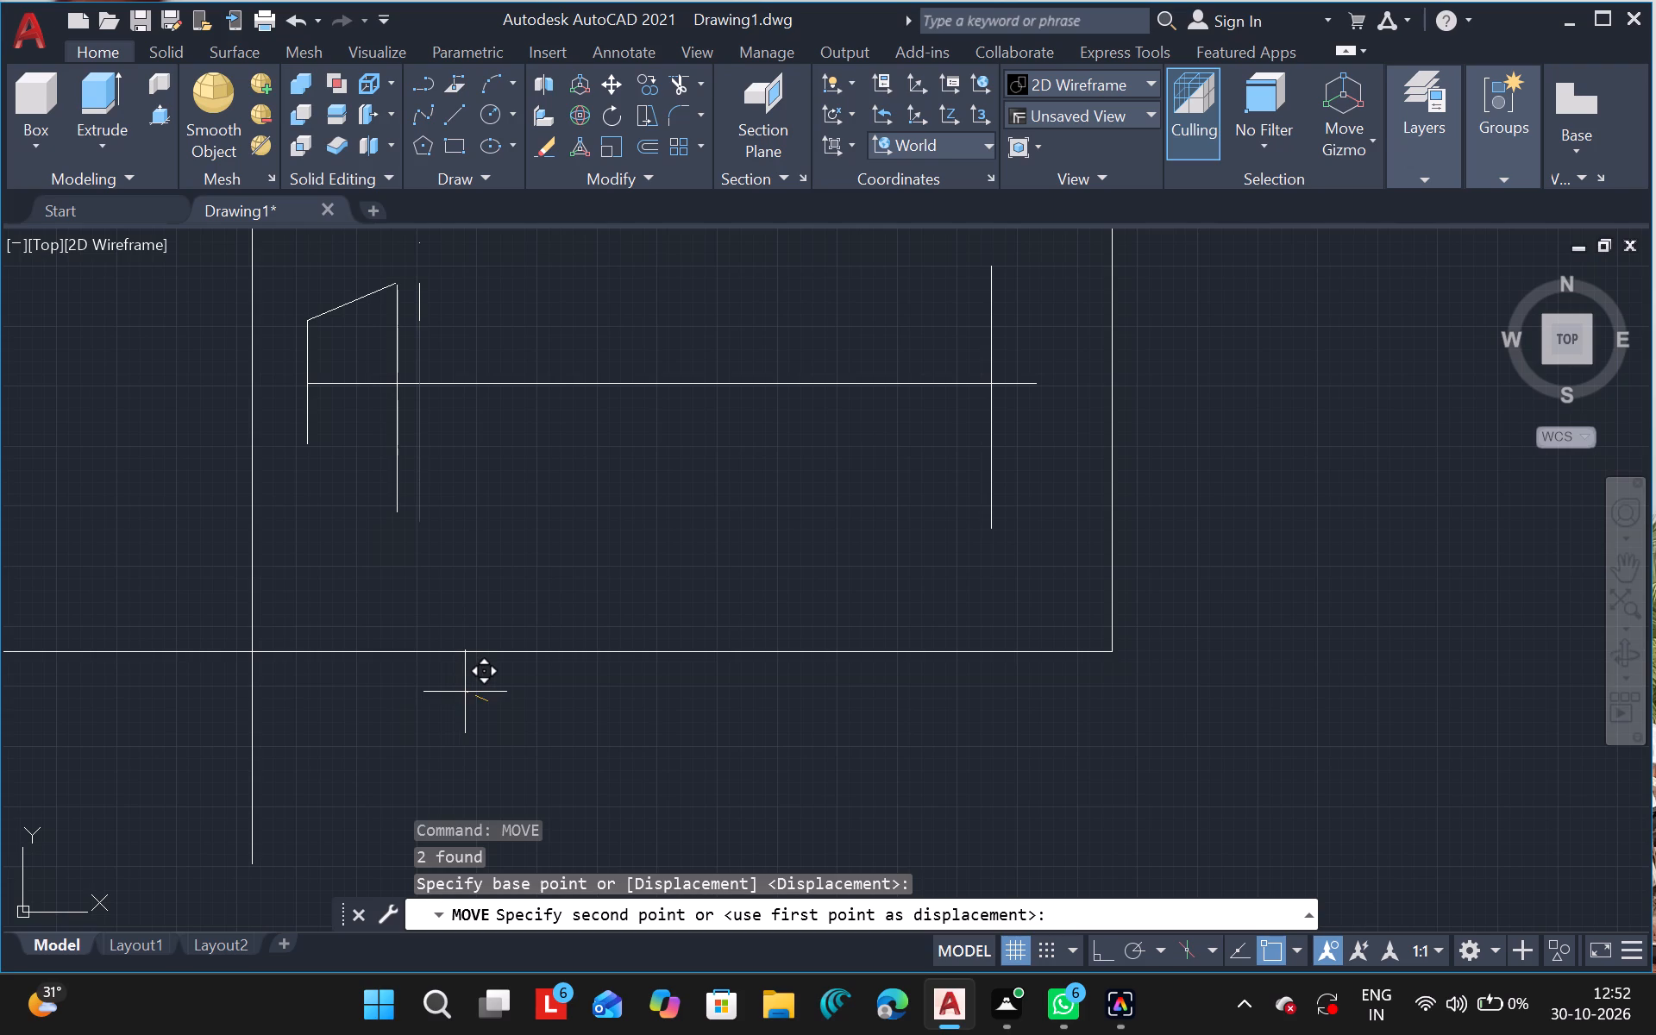
{"action": "left_click_drag", "start_coordinate": [465, 691], "coordinate": [463, 689]}
{"action": "left_click", "coordinate": [463, 689]}
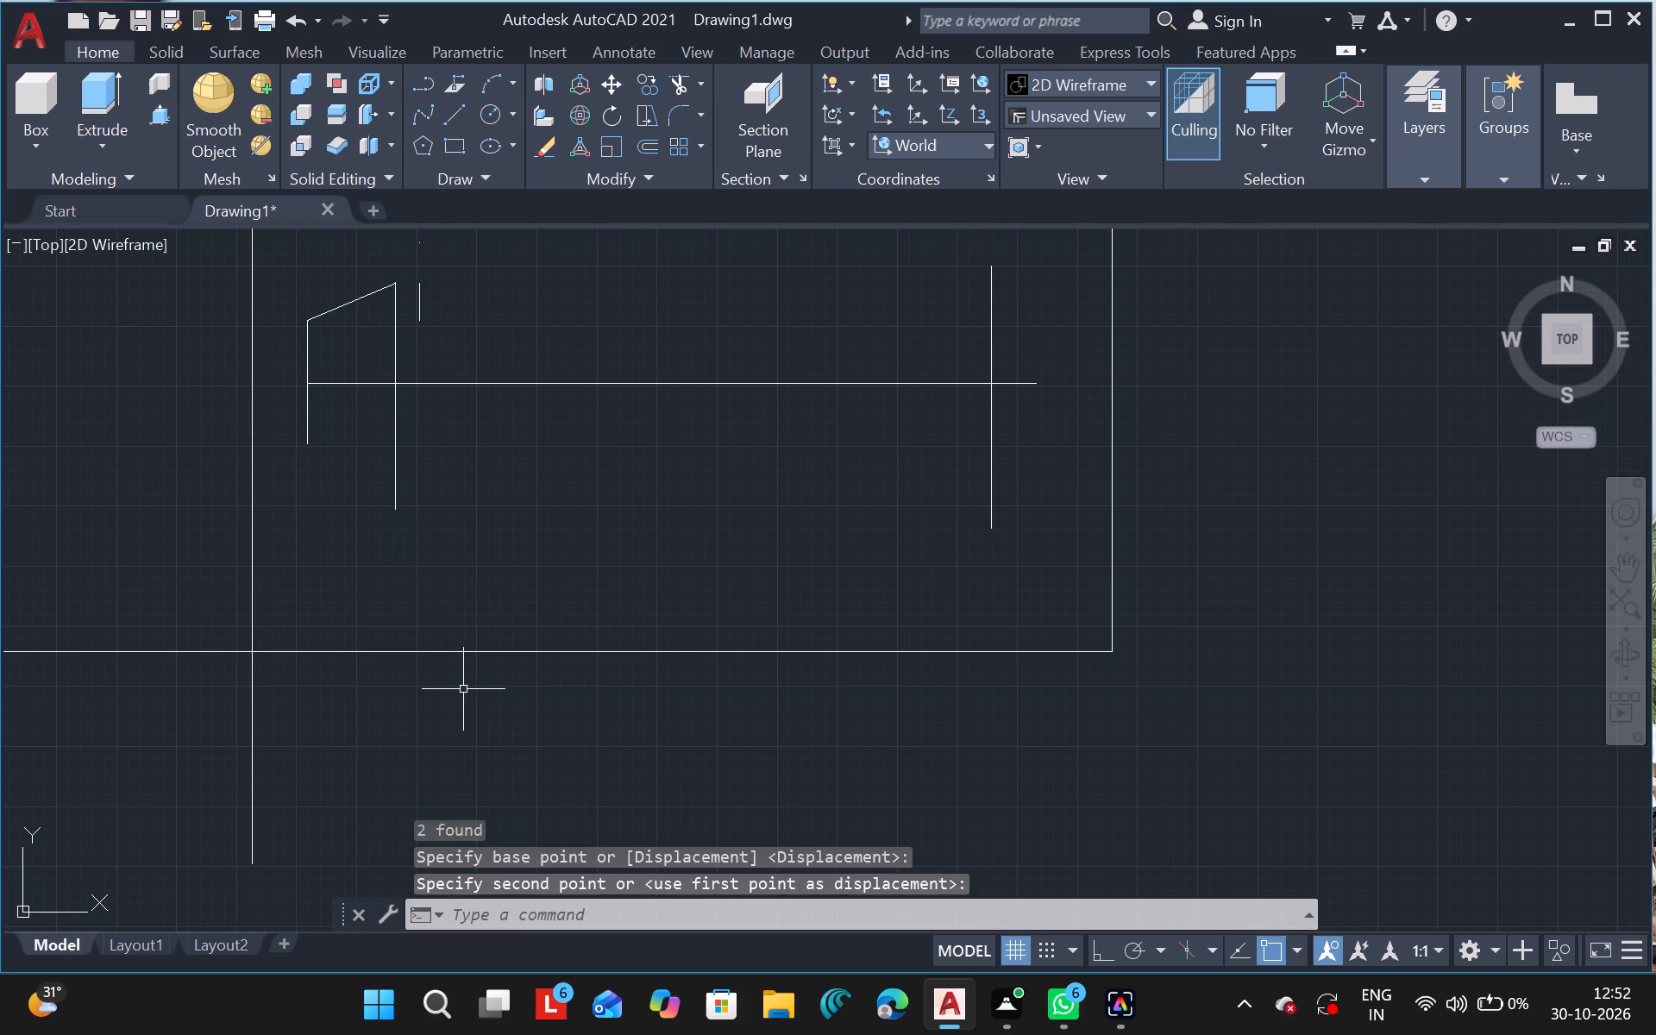
{"action": "key", "text": "Escape"}
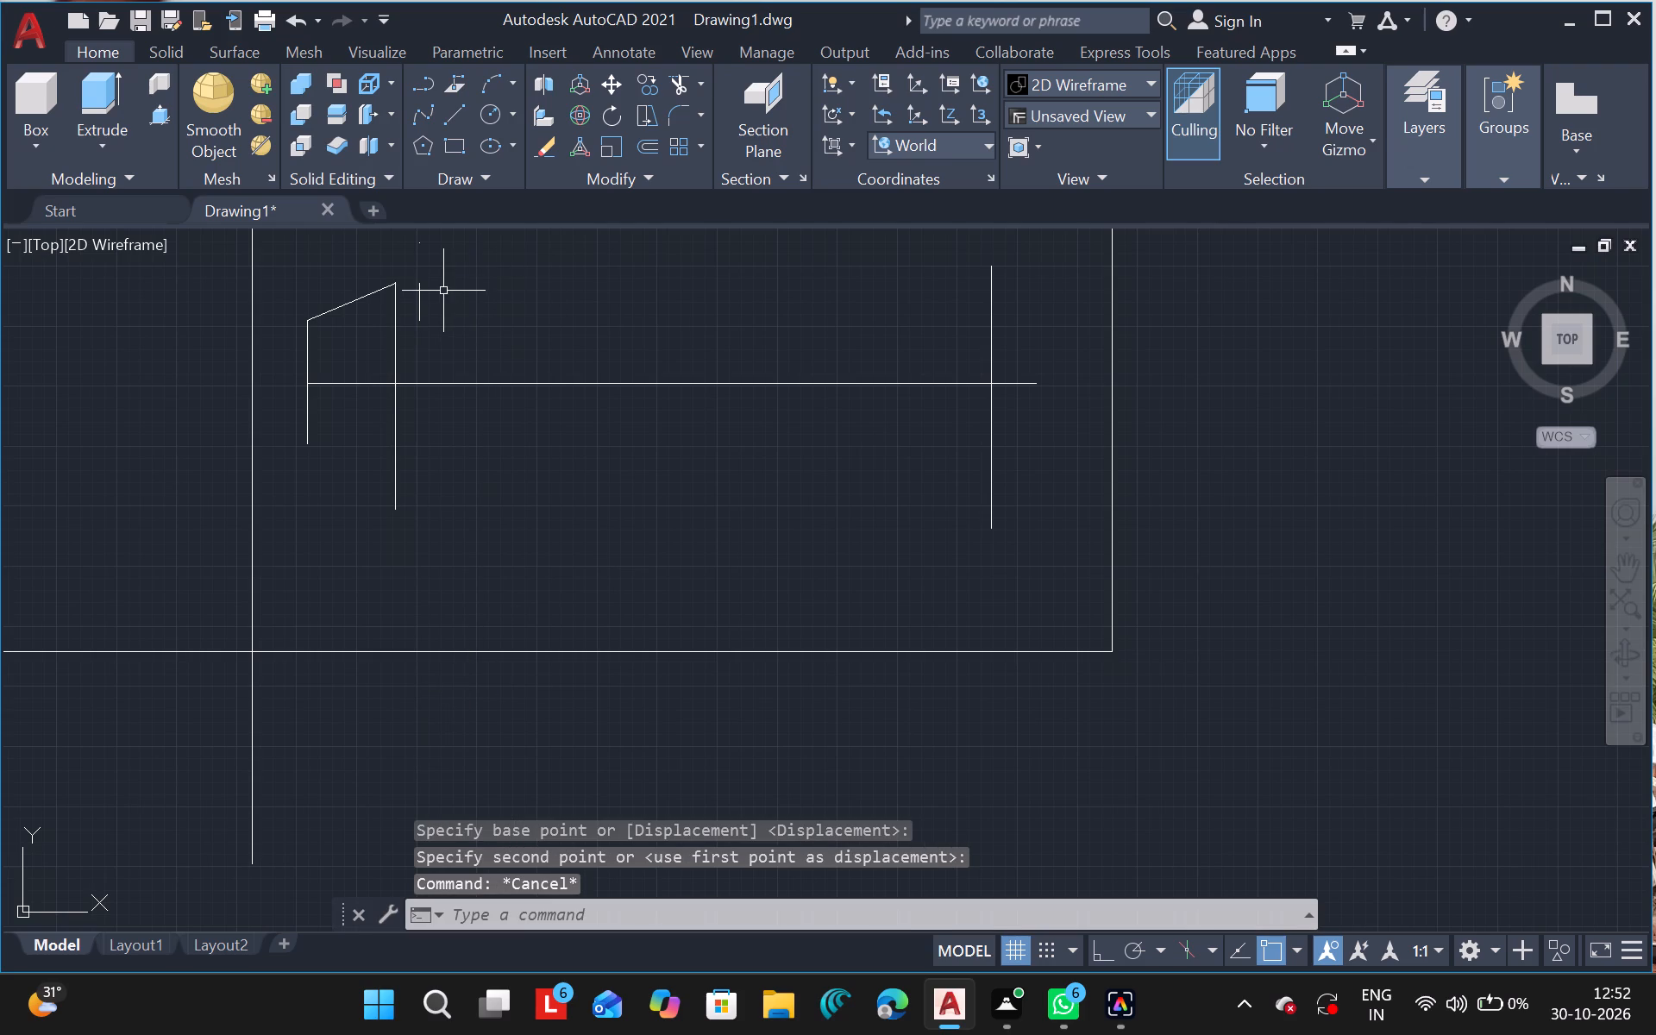
Delete the leftover short vertical piece beside the moved line.
{"action": "left_click_drag", "start_coordinate": [421, 297], "coordinate": [793, 393]}
{"action": "key", "text": "Delete"}
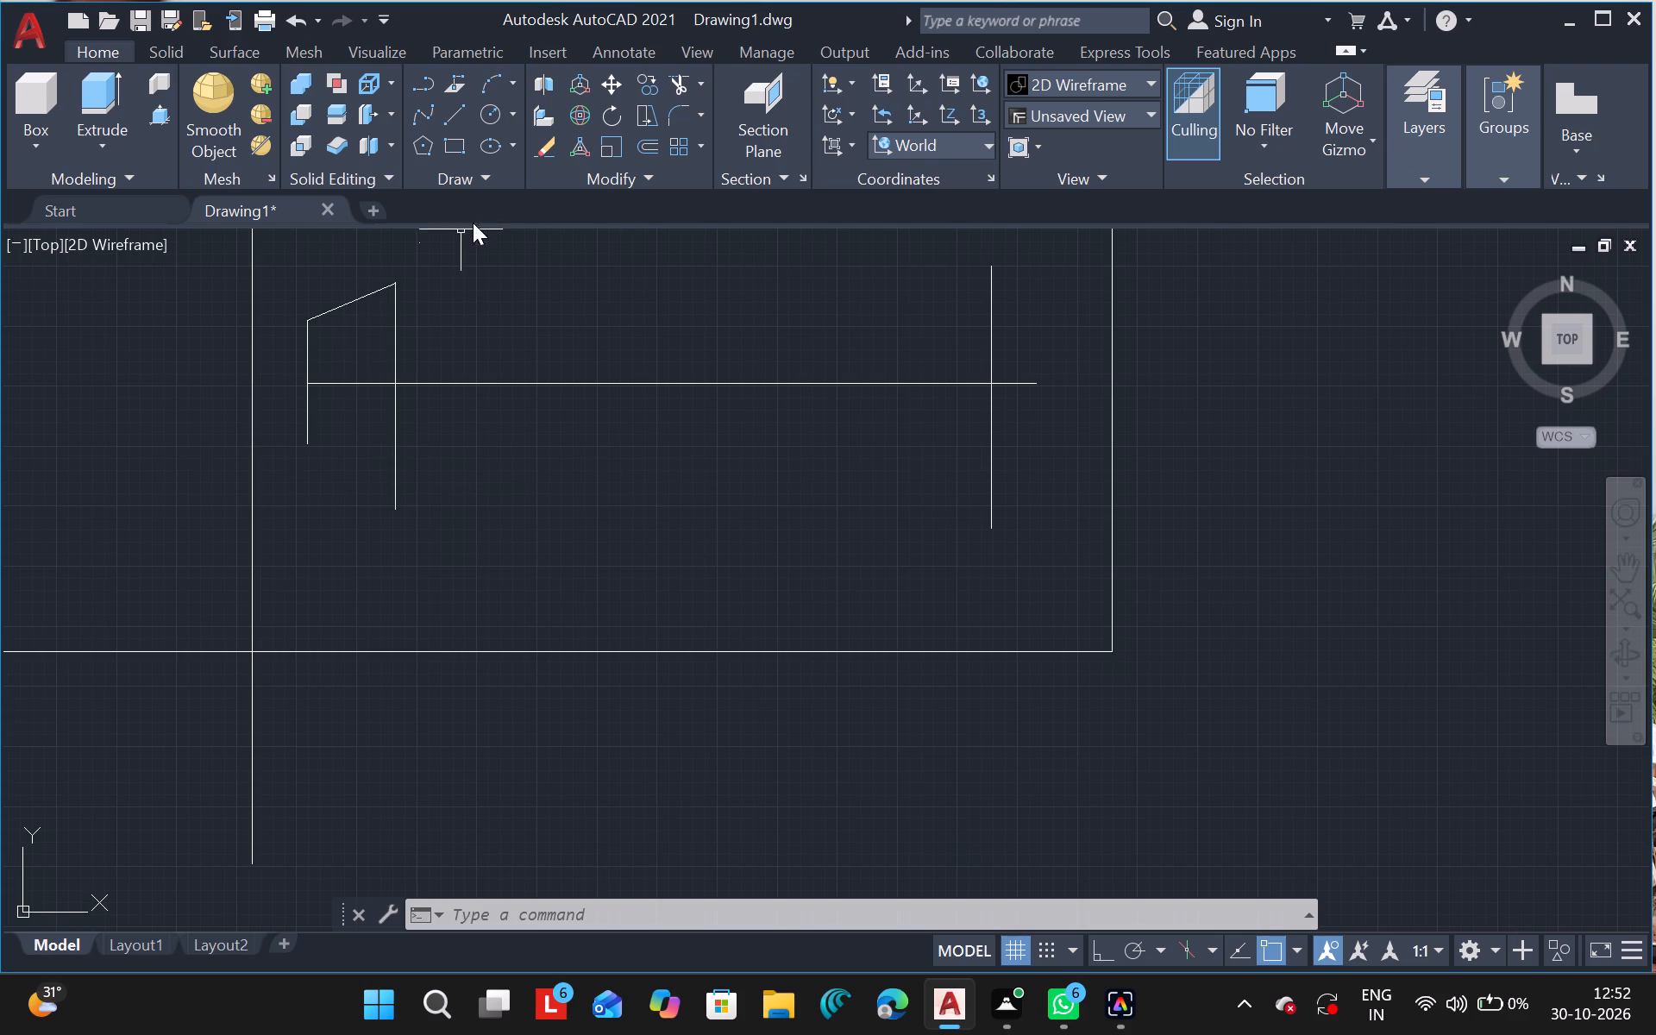
Draw a sloped line from the shorter vertical's lower end down across and past the longer vertical.
{"action": "left_click", "coordinate": [455, 119]}
{"action": "left_click", "coordinate": [315, 447]}
{"action": "left_click_drag", "start_coordinate": [315, 447], "coordinate": [432, 489]}
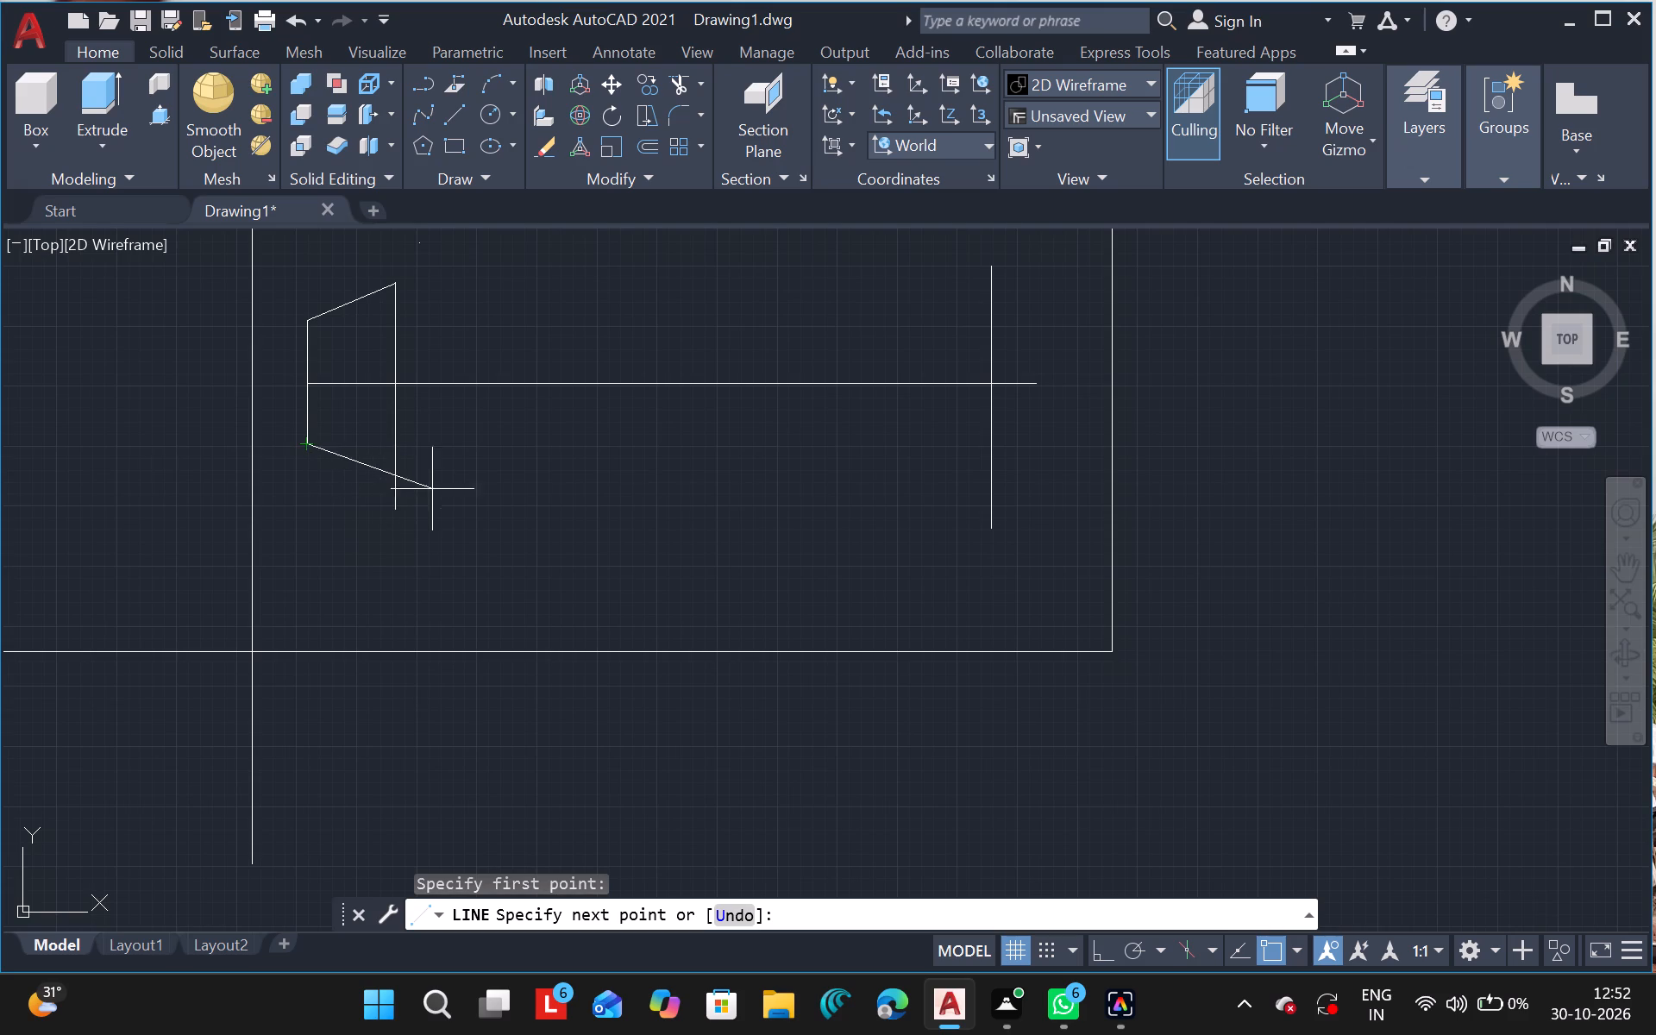
{"action": "left_click_drag", "start_coordinate": [432, 489], "coordinate": [482, 505]}
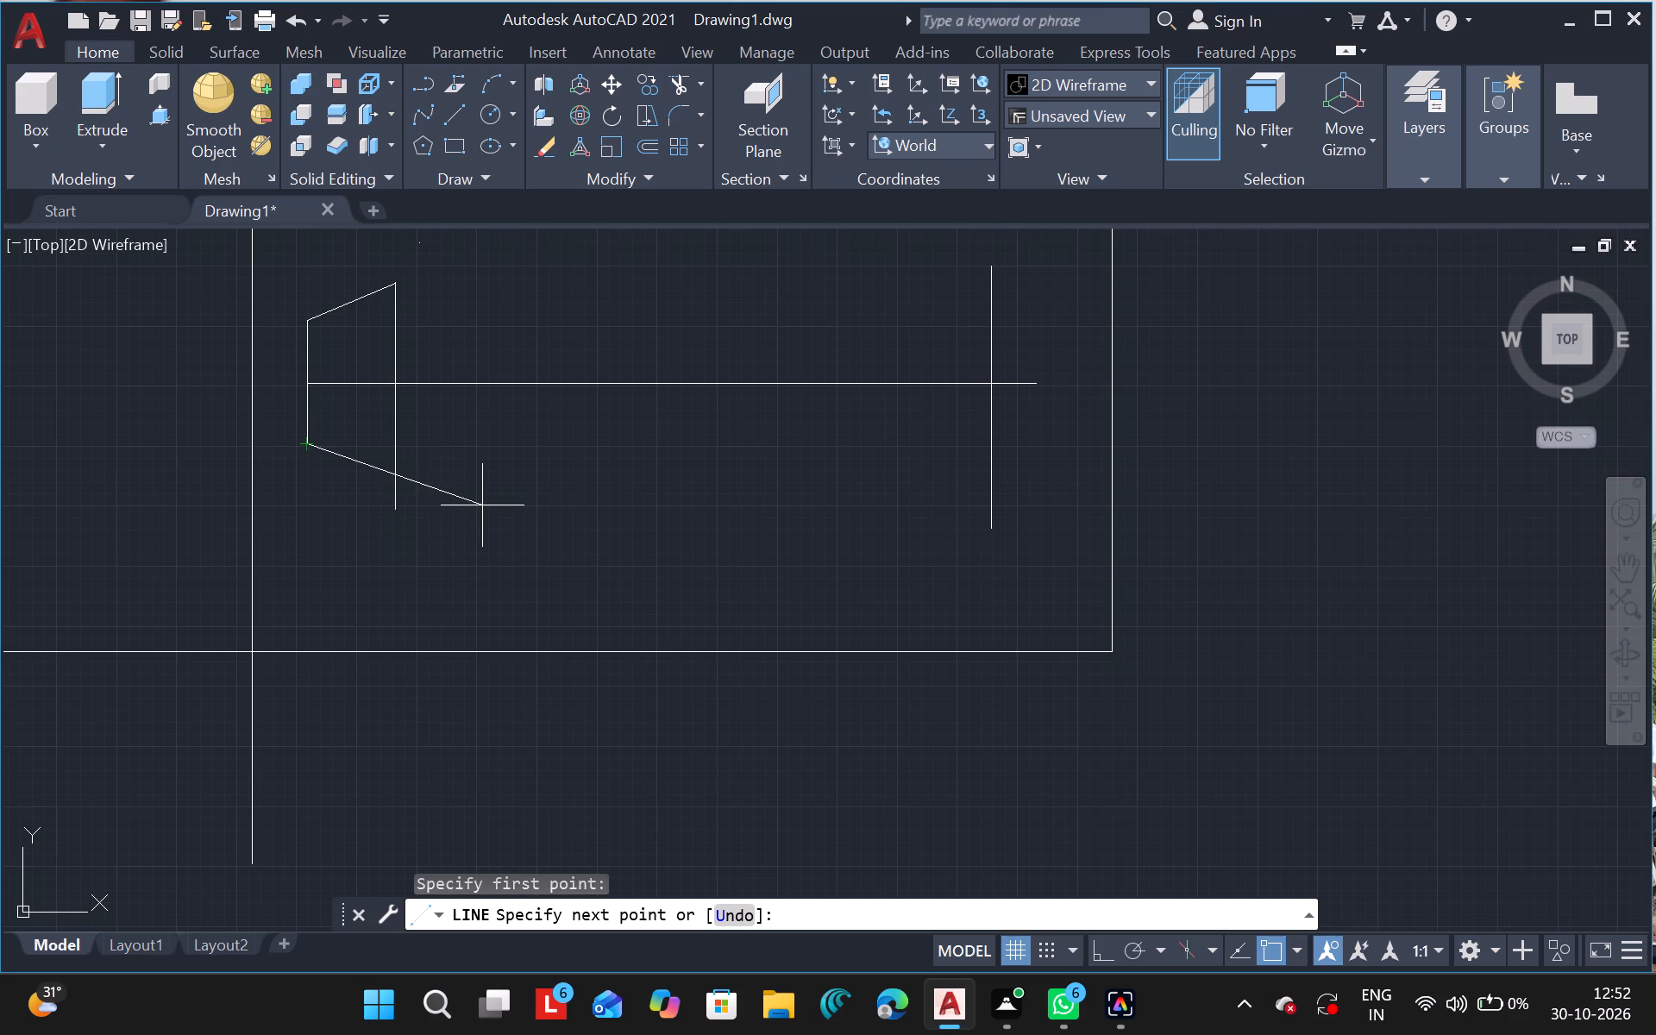
{"action": "left_click", "coordinate": [482, 505]}
{"action": "left_click", "coordinate": [482, 505]}
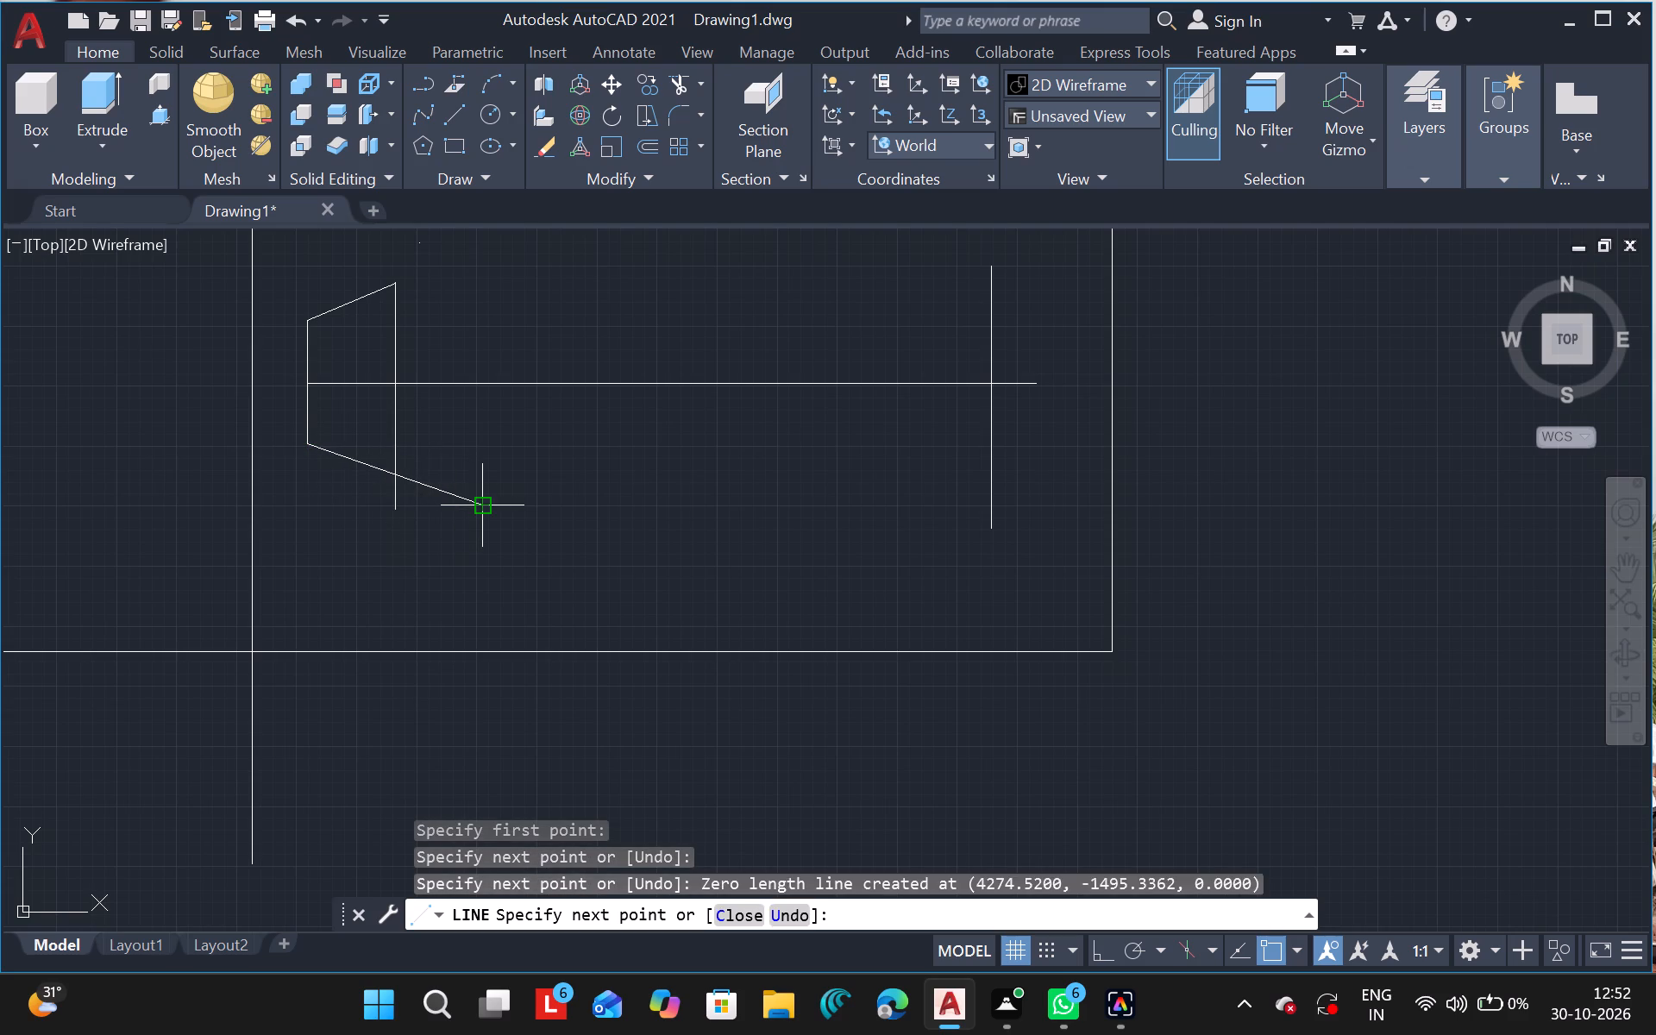
{"action": "key", "text": "Escape"}
{"action": "left_click", "coordinate": [482, 505]}
Trim the longer vertical's lower end that overshoots the lower sloped line.
{"action": "type", "text": "TR"}
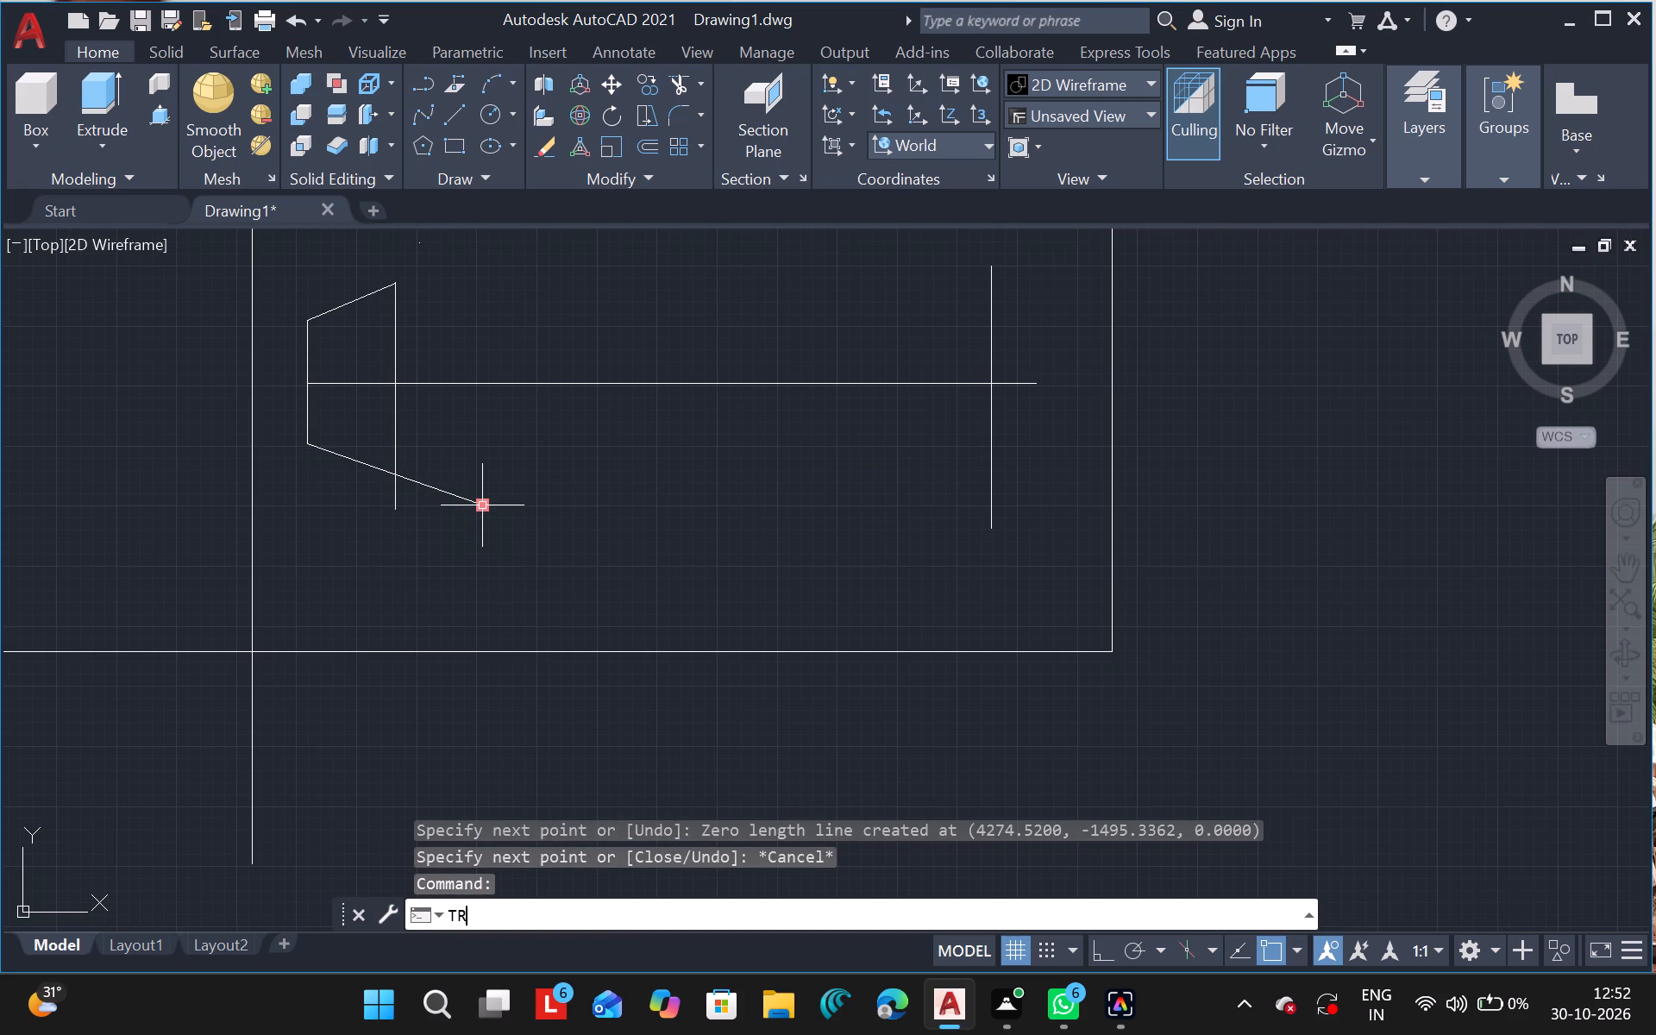
{"action": "left_click_drag", "start_coordinate": [472, 522], "coordinate": [461, 493]}
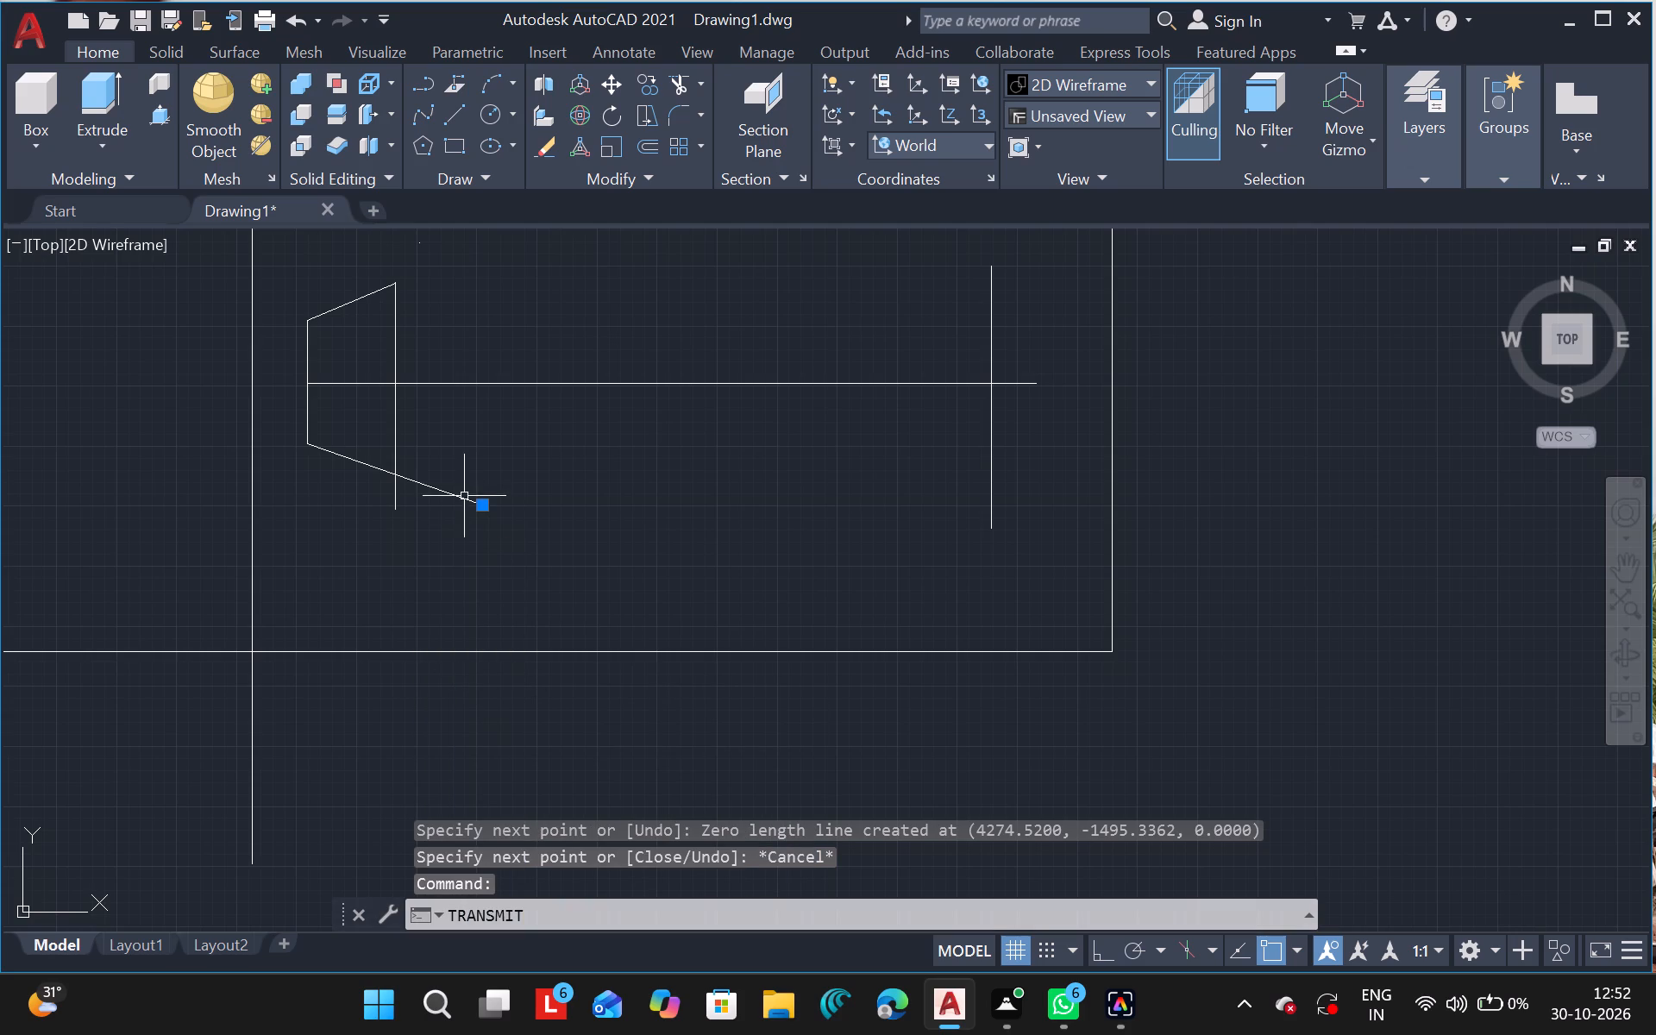
{"action": "left_click_drag", "start_coordinate": [461, 493], "coordinate": [480, 545]}
{"action": "type", "text": "TR"}
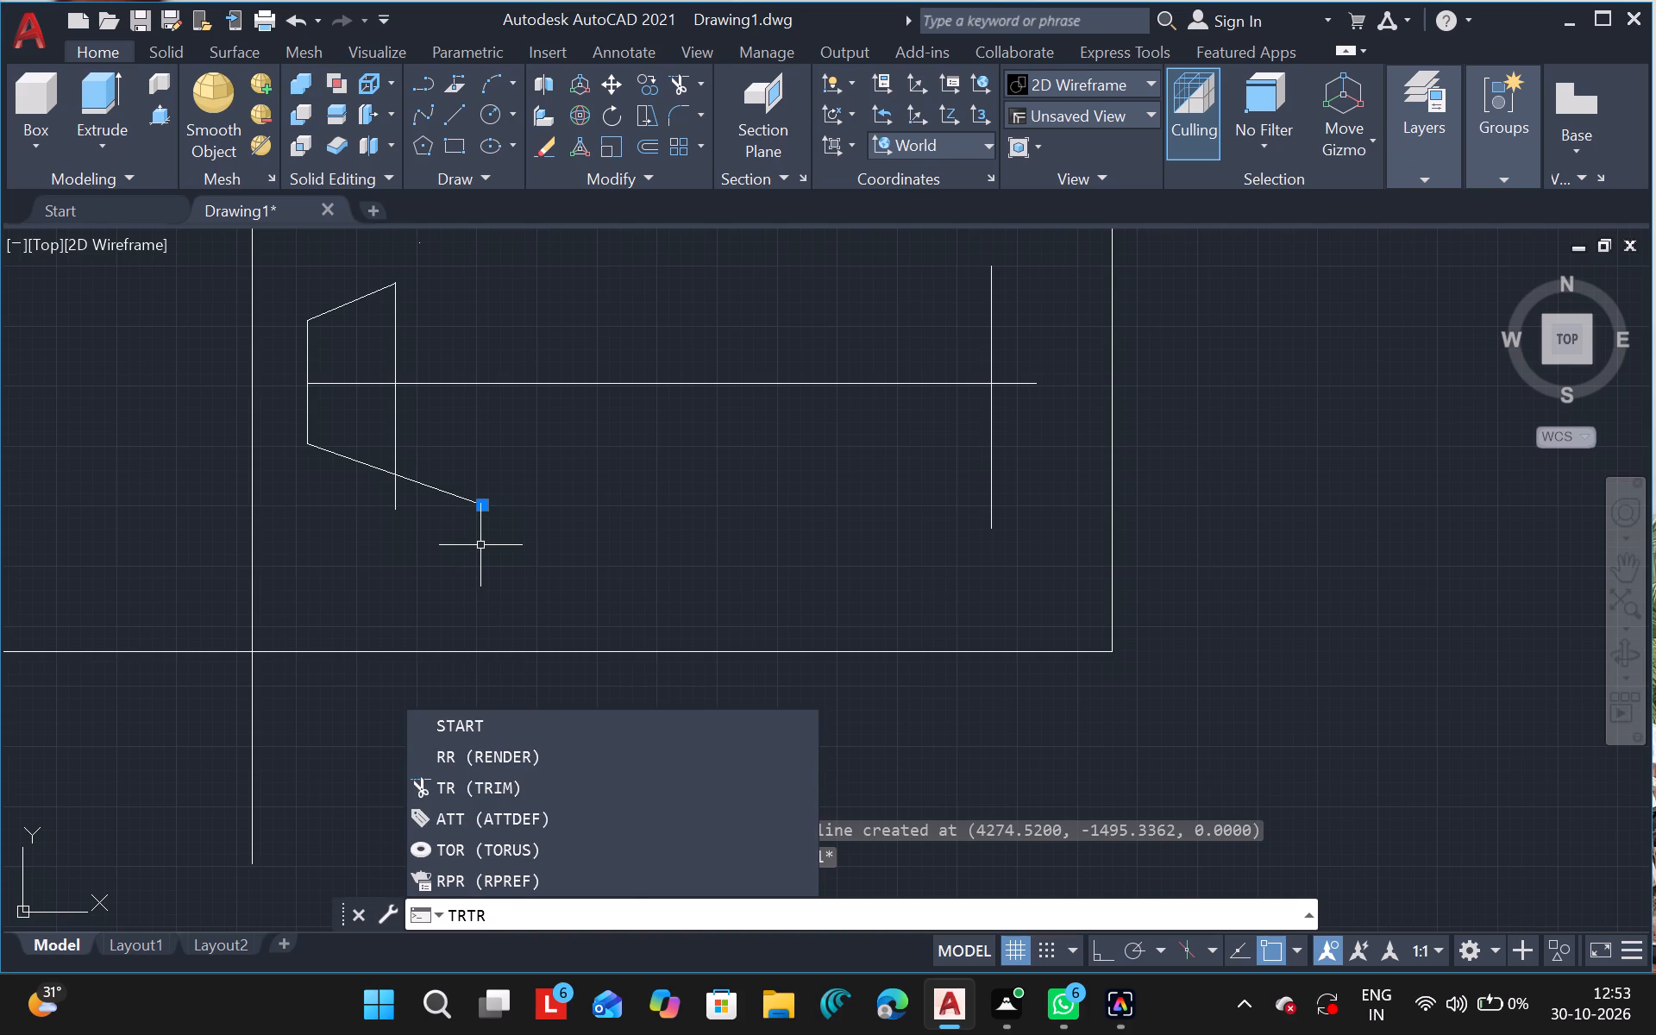
{"action": "left_click", "coordinate": [533, 791]}
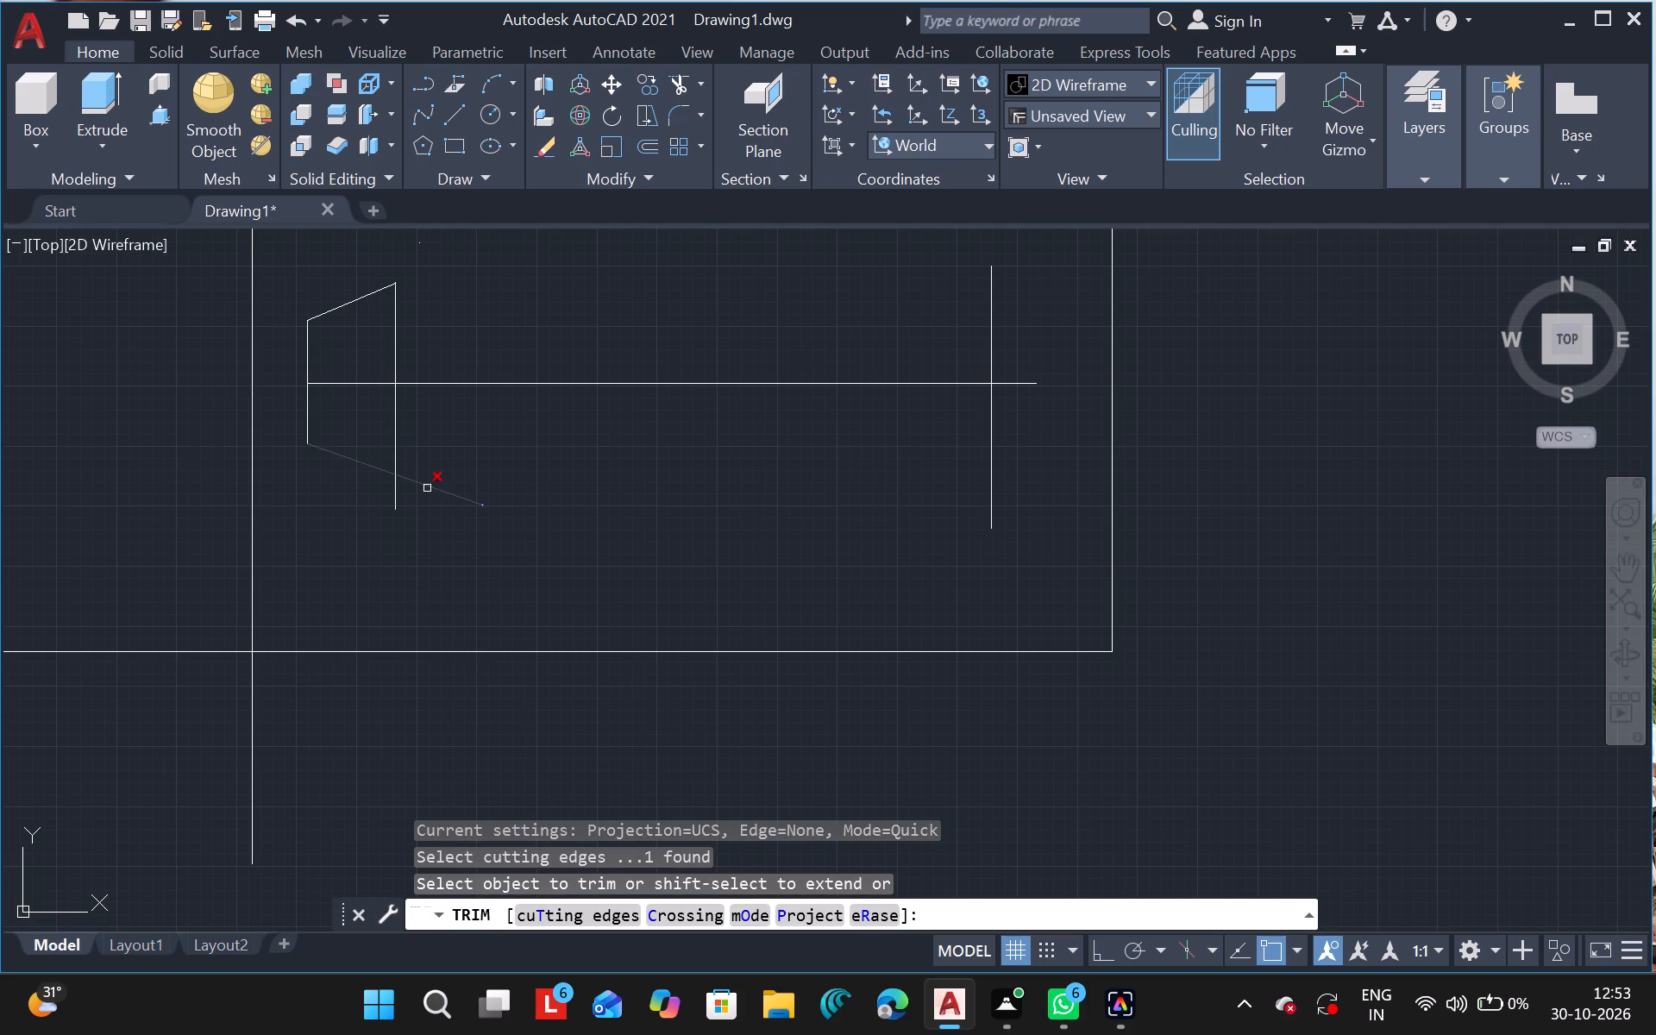
{"action": "left_click_drag", "start_coordinate": [394, 503], "coordinate": [637, 531]}
{"action": "key", "text": "Escape"}
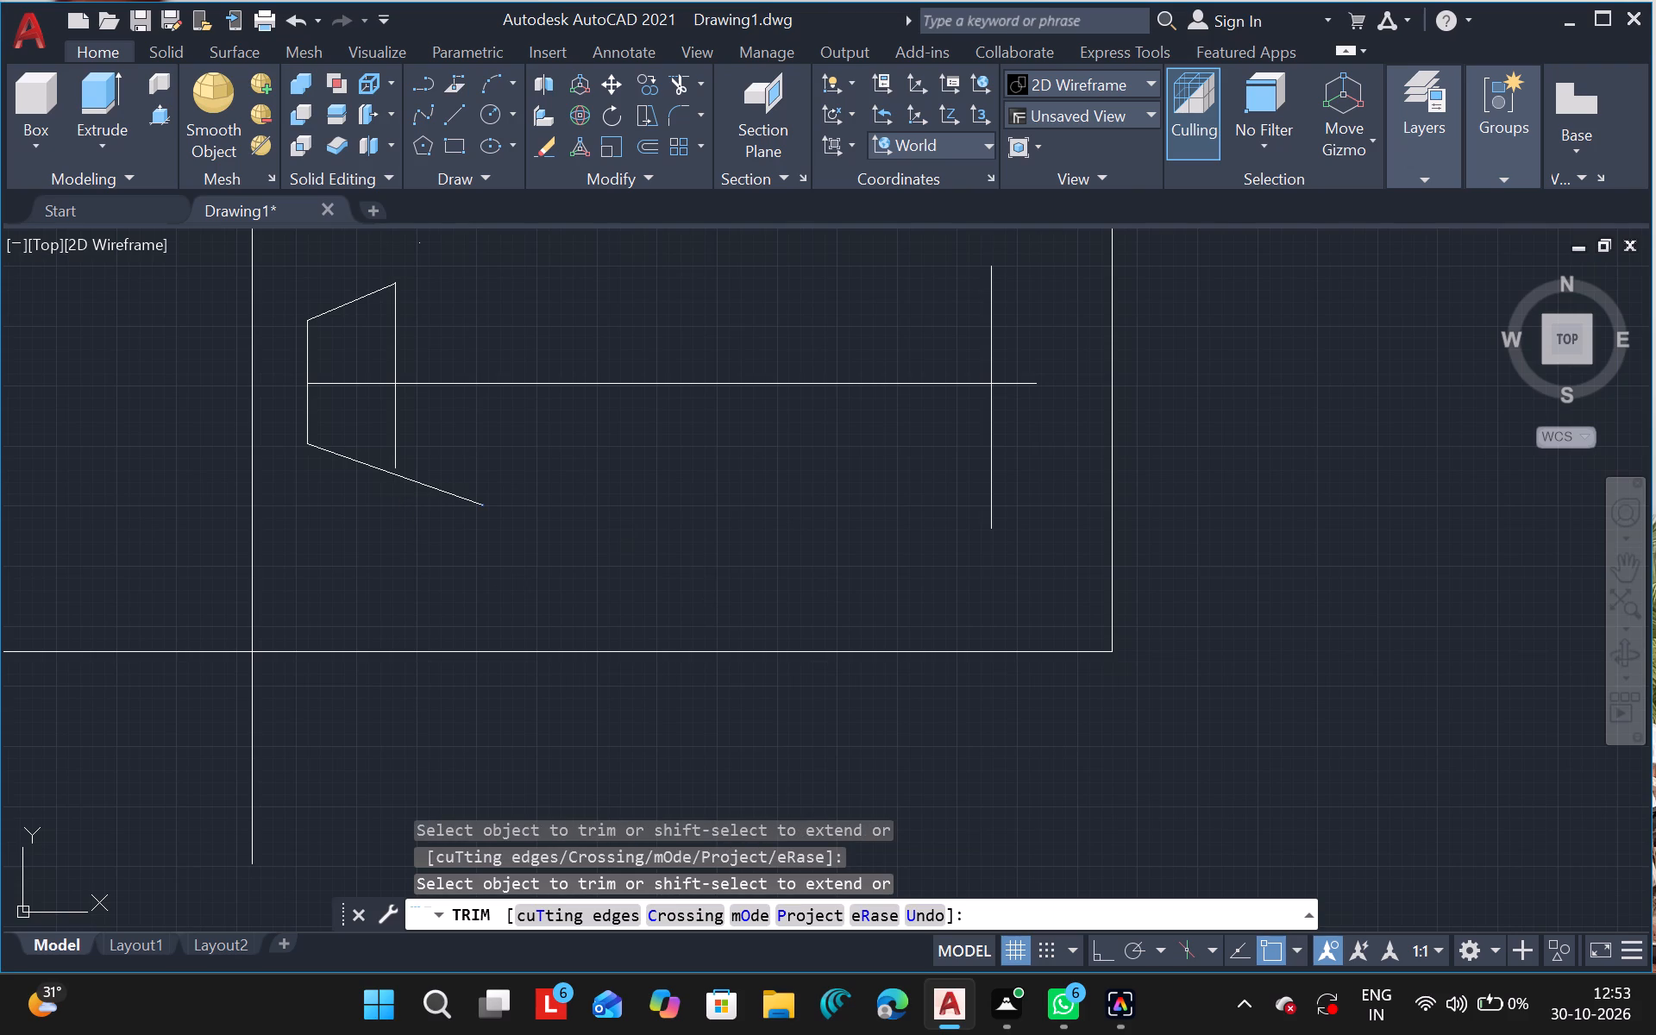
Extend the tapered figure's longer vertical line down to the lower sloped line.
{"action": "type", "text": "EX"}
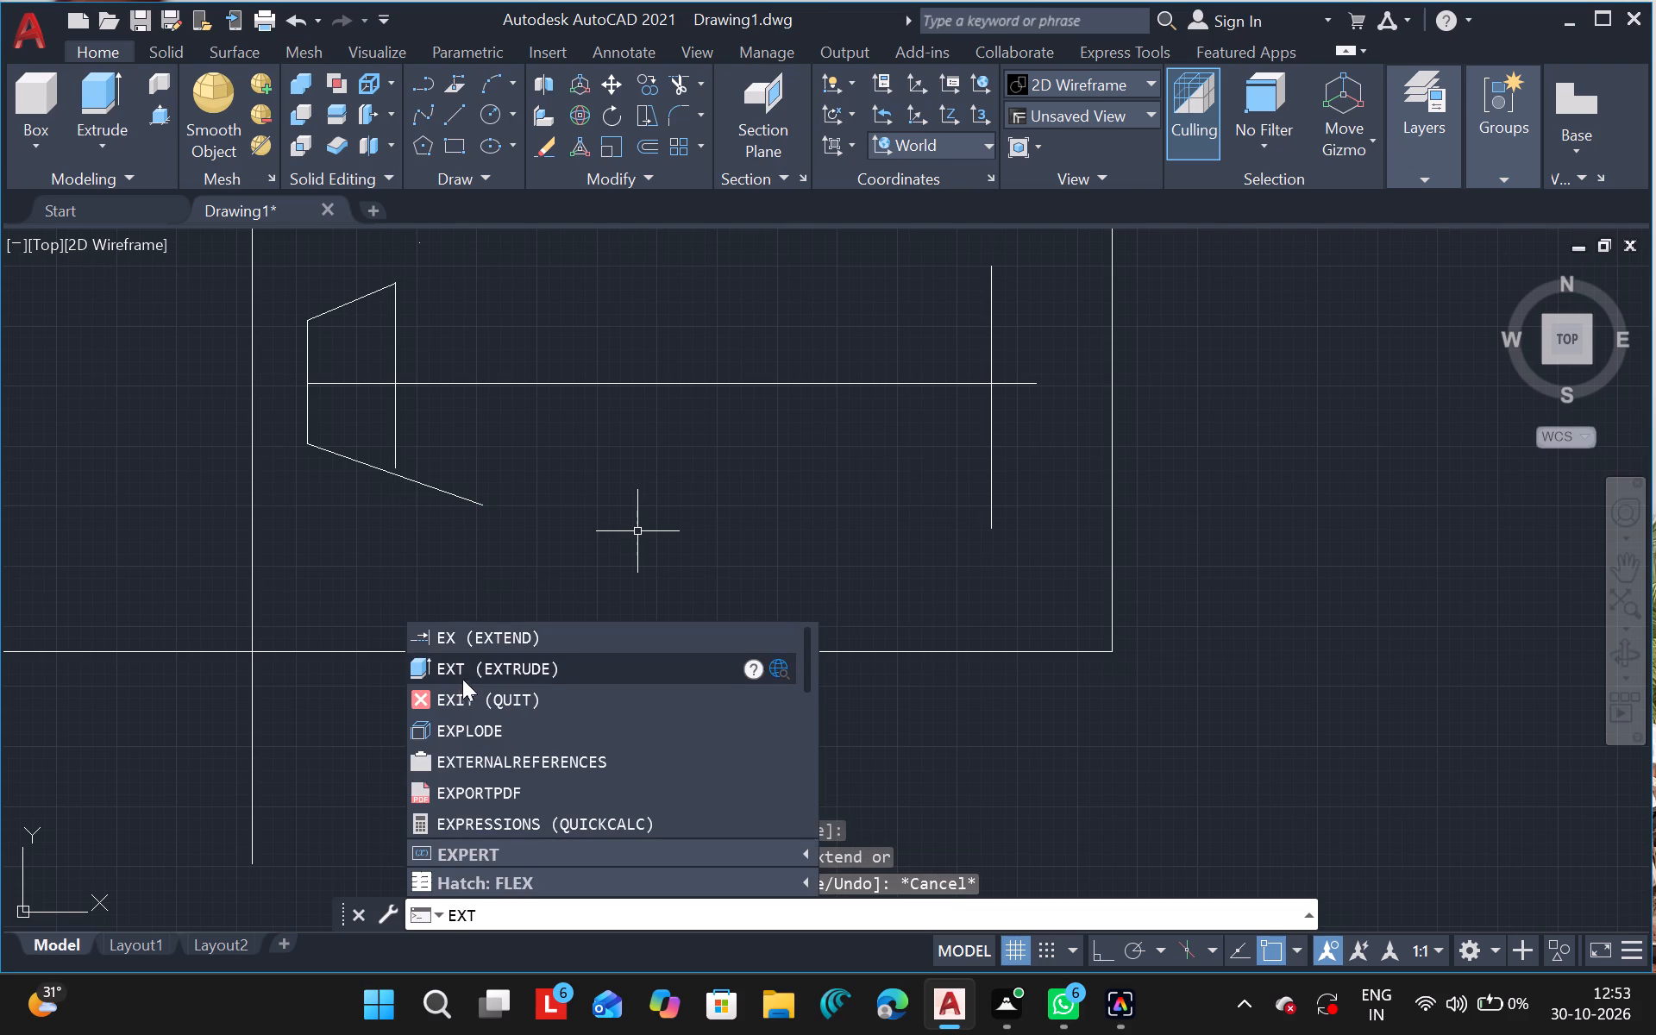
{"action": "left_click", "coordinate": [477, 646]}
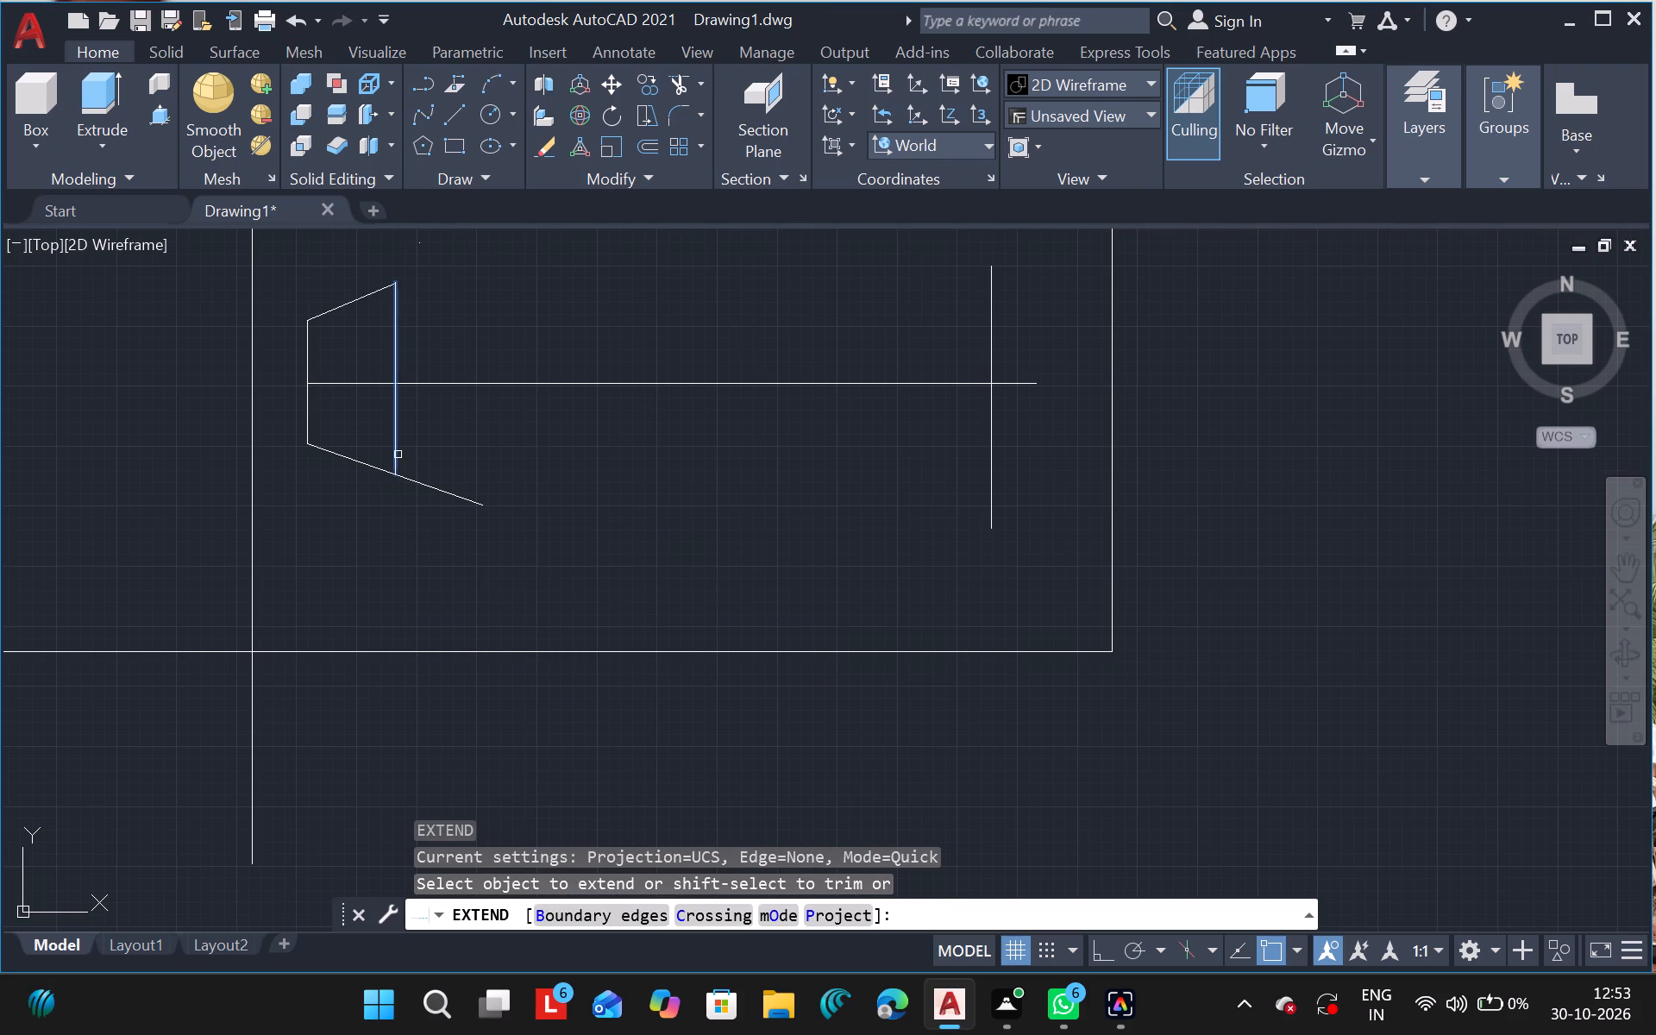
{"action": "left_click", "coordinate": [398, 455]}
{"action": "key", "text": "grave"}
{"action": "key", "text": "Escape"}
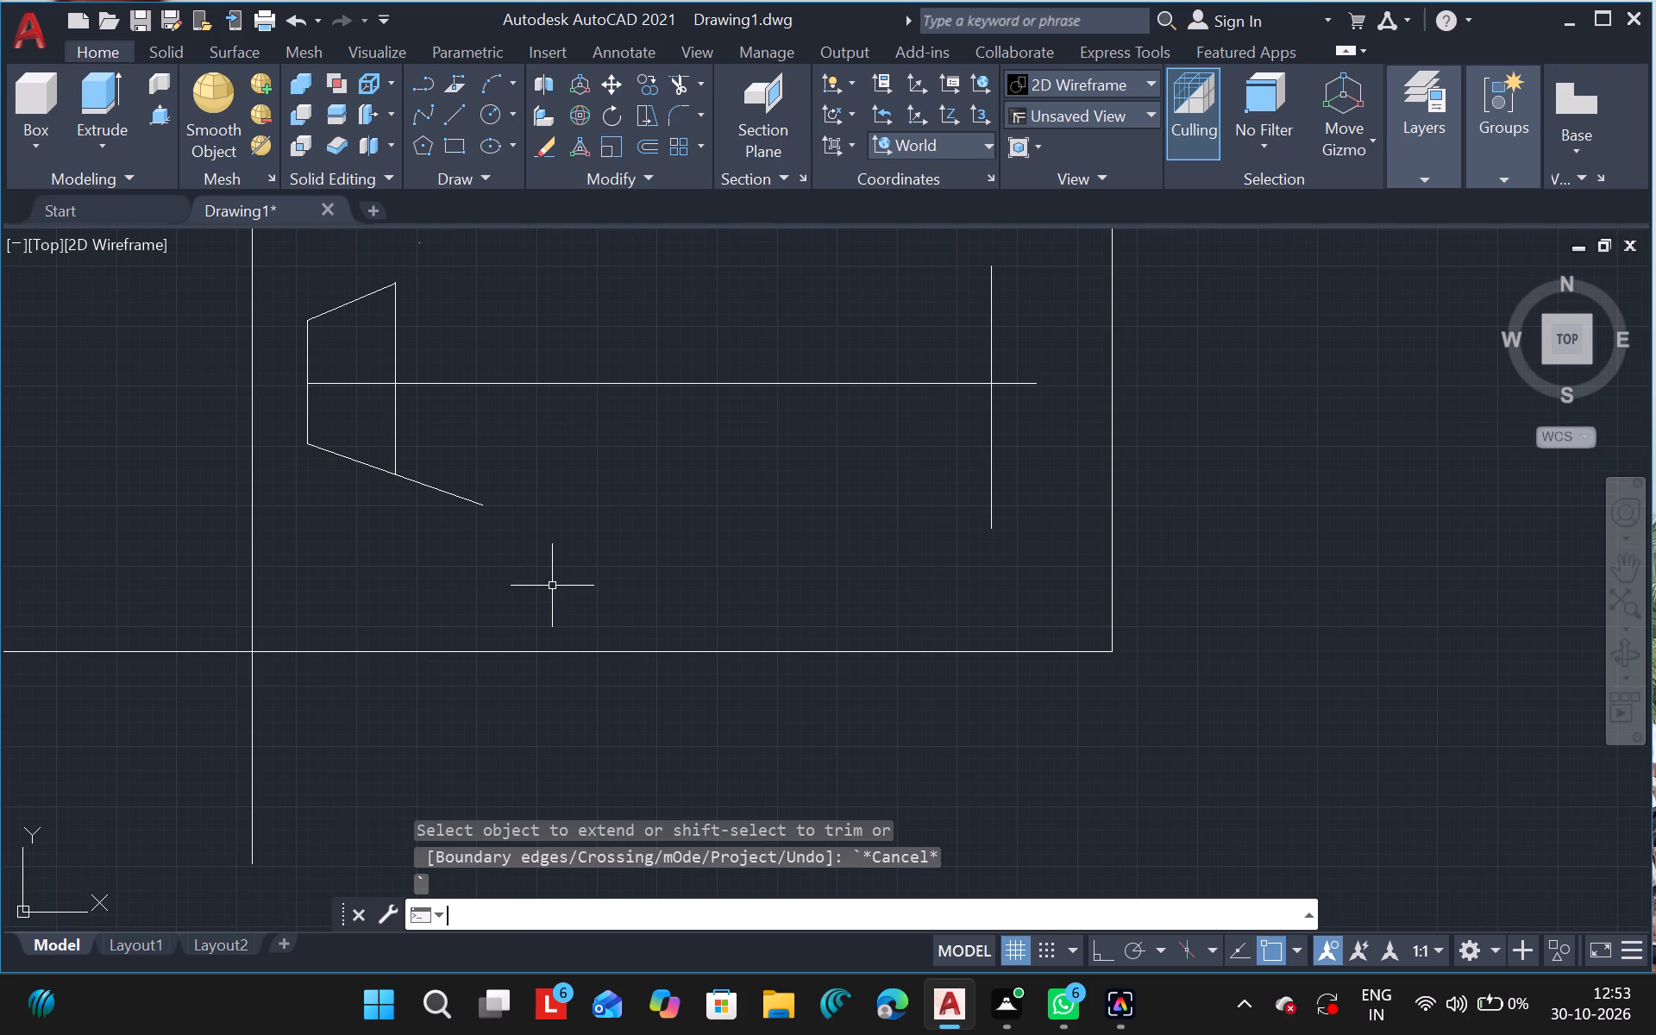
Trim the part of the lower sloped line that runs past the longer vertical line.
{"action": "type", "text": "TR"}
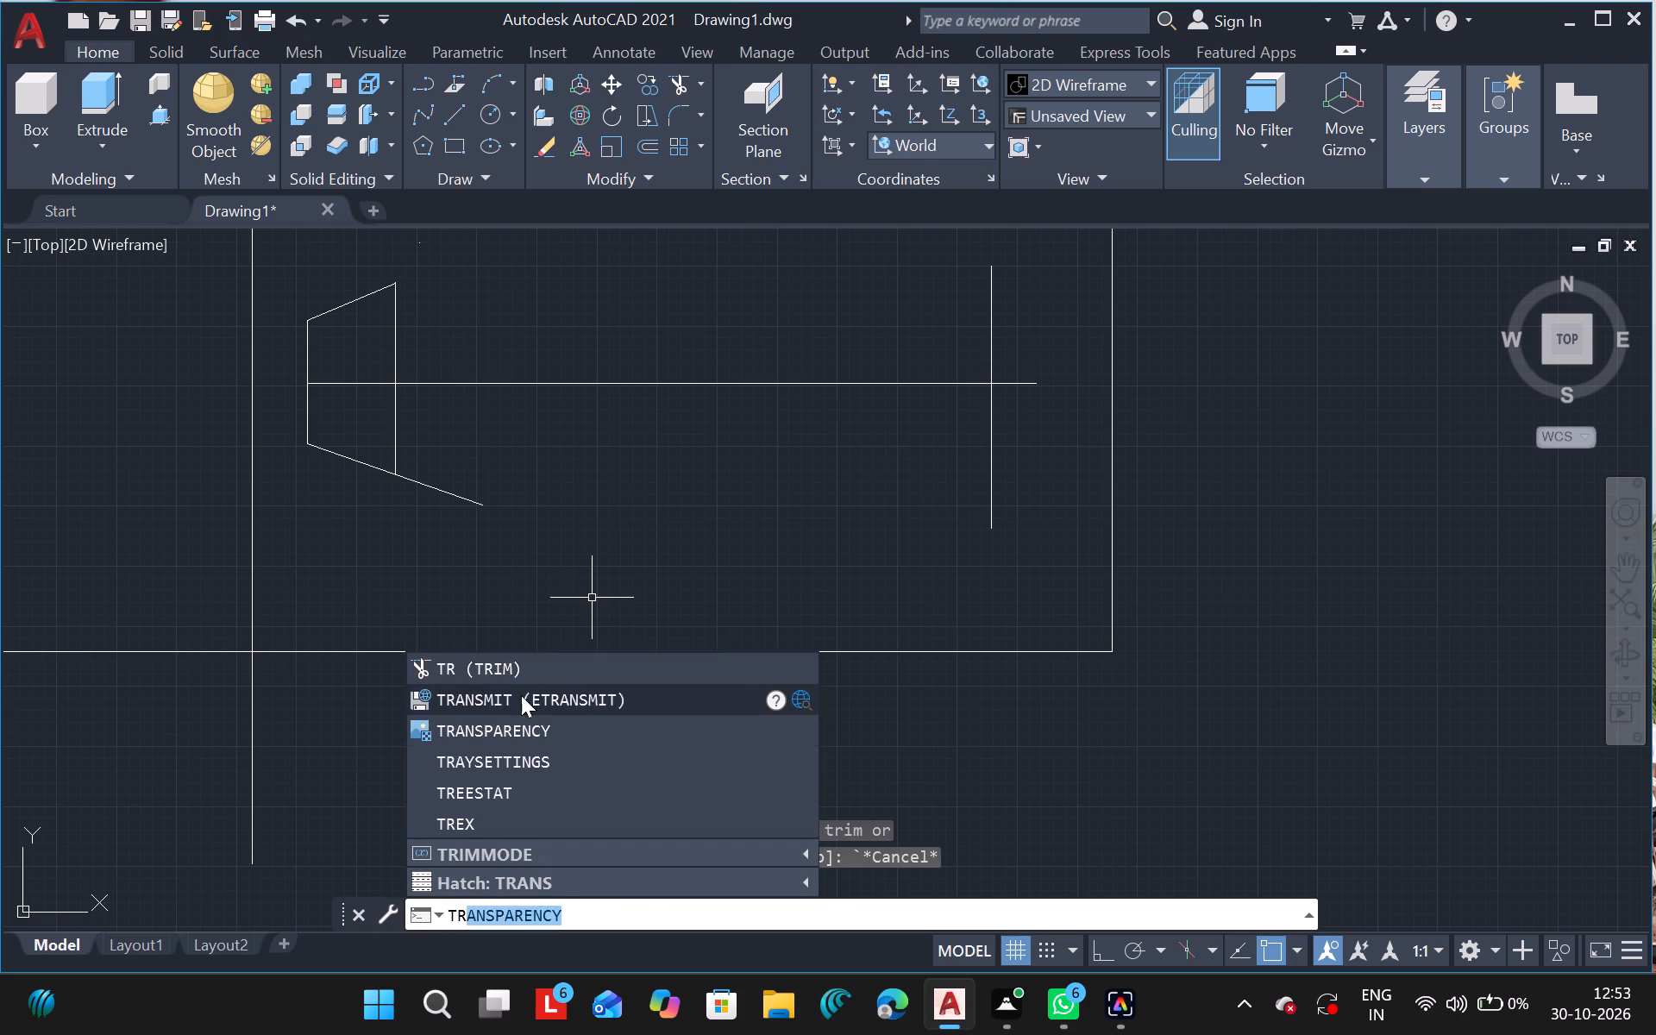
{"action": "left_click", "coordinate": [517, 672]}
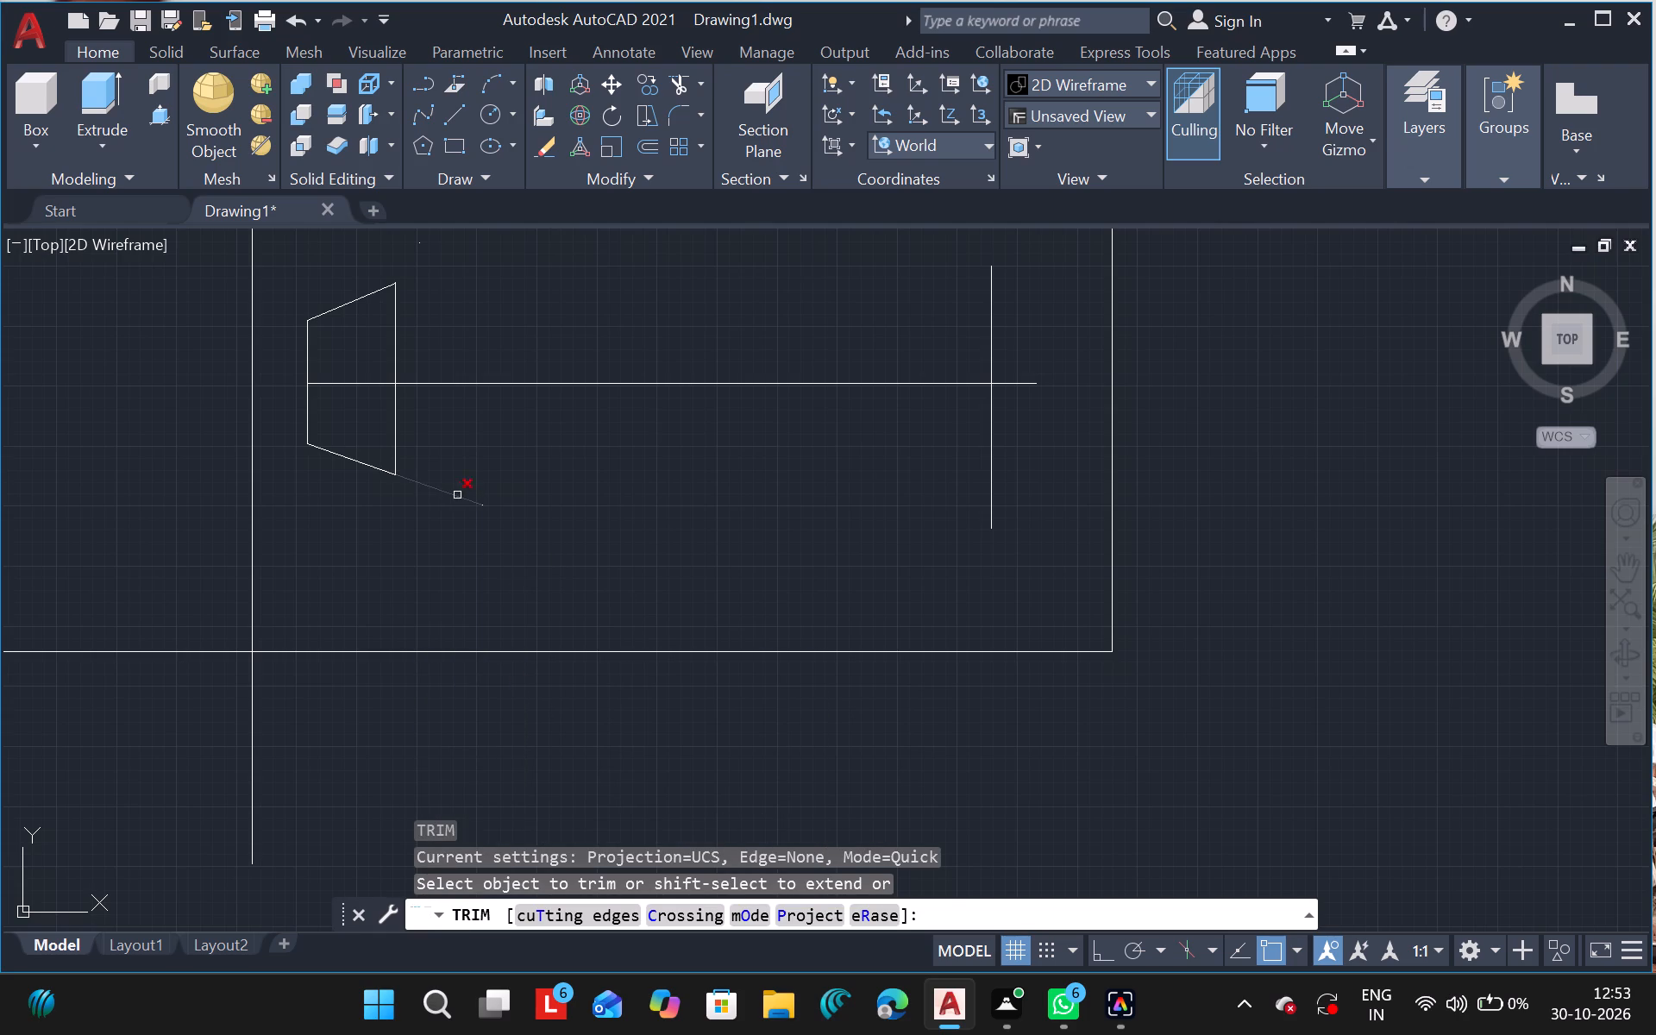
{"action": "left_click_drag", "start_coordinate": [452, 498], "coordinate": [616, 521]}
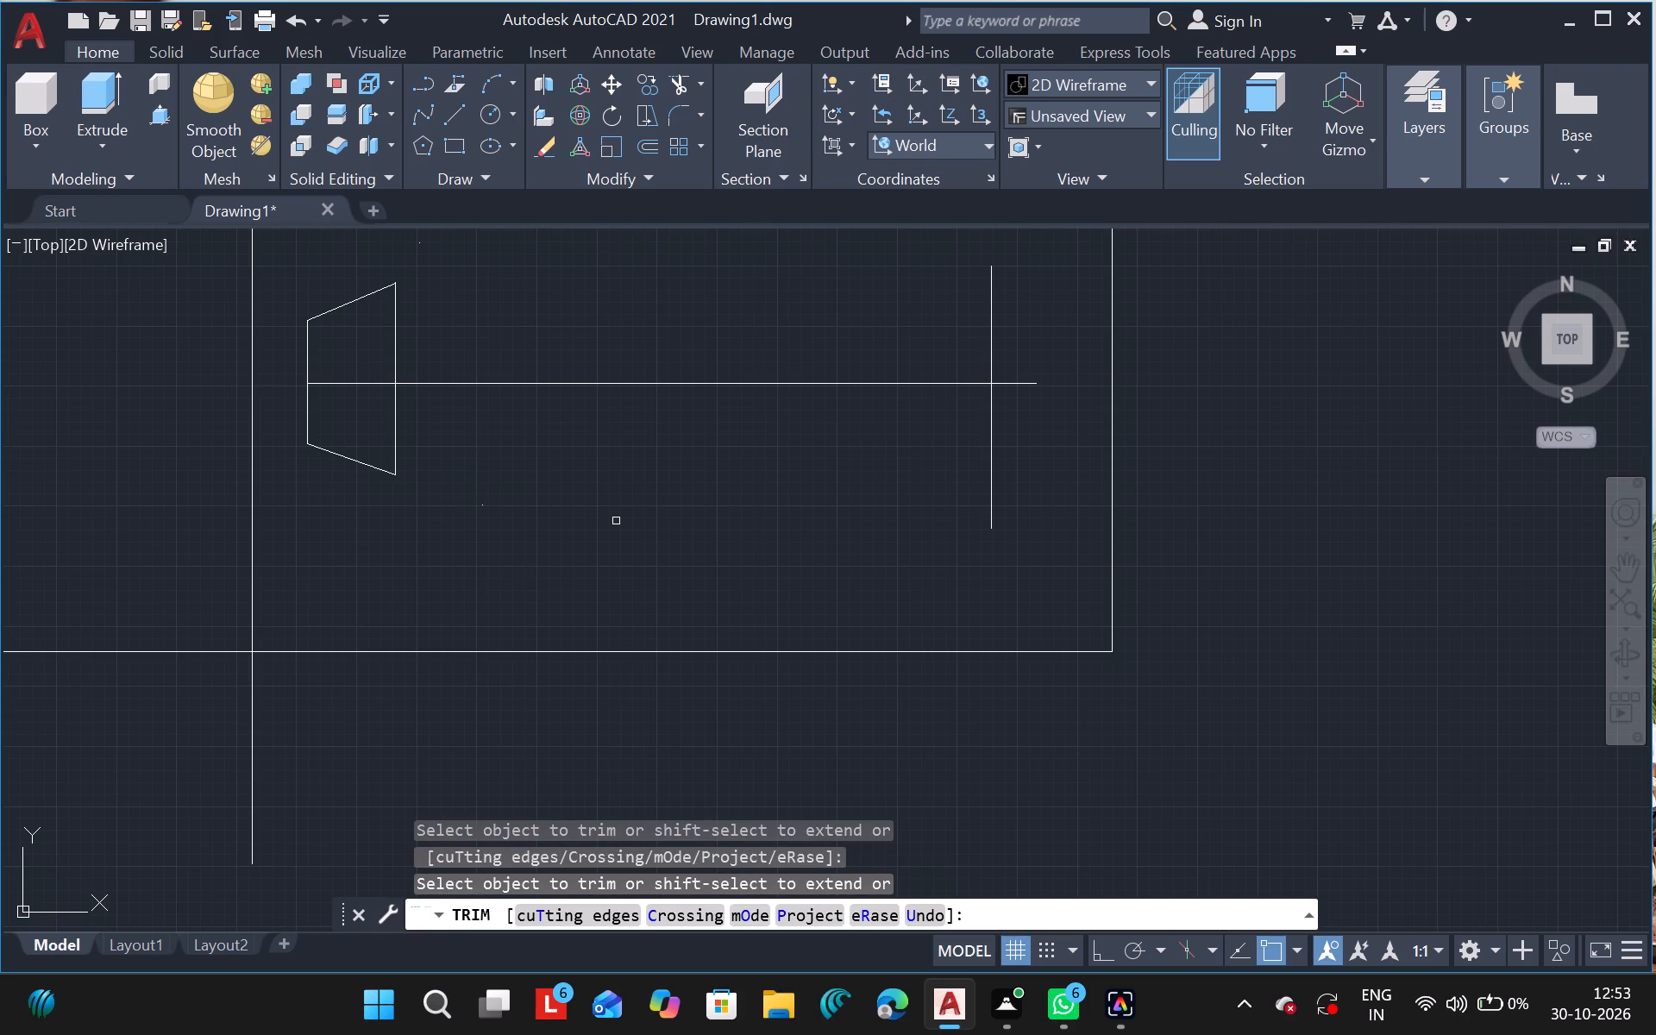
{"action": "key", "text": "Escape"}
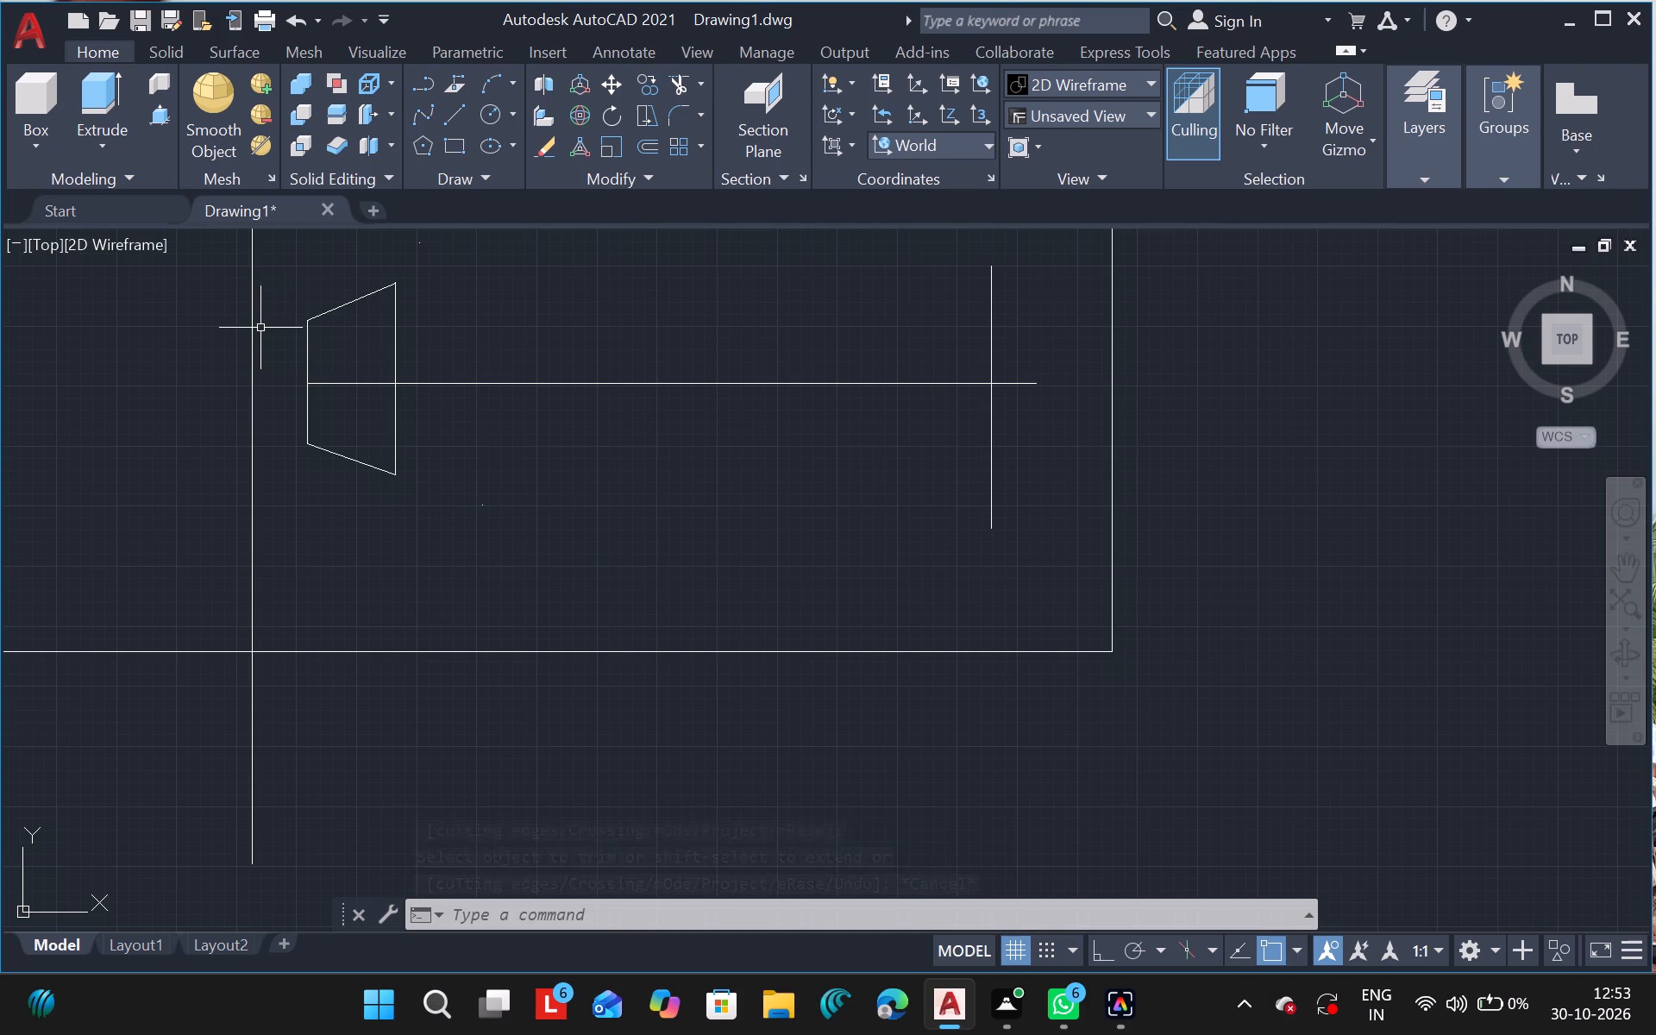
Delete the tapered figure's two sloped lines and both vertical lines, keeping the horizontal line.
{"action": "left_click_drag", "start_coordinate": [287, 303], "coordinate": [309, 418]}
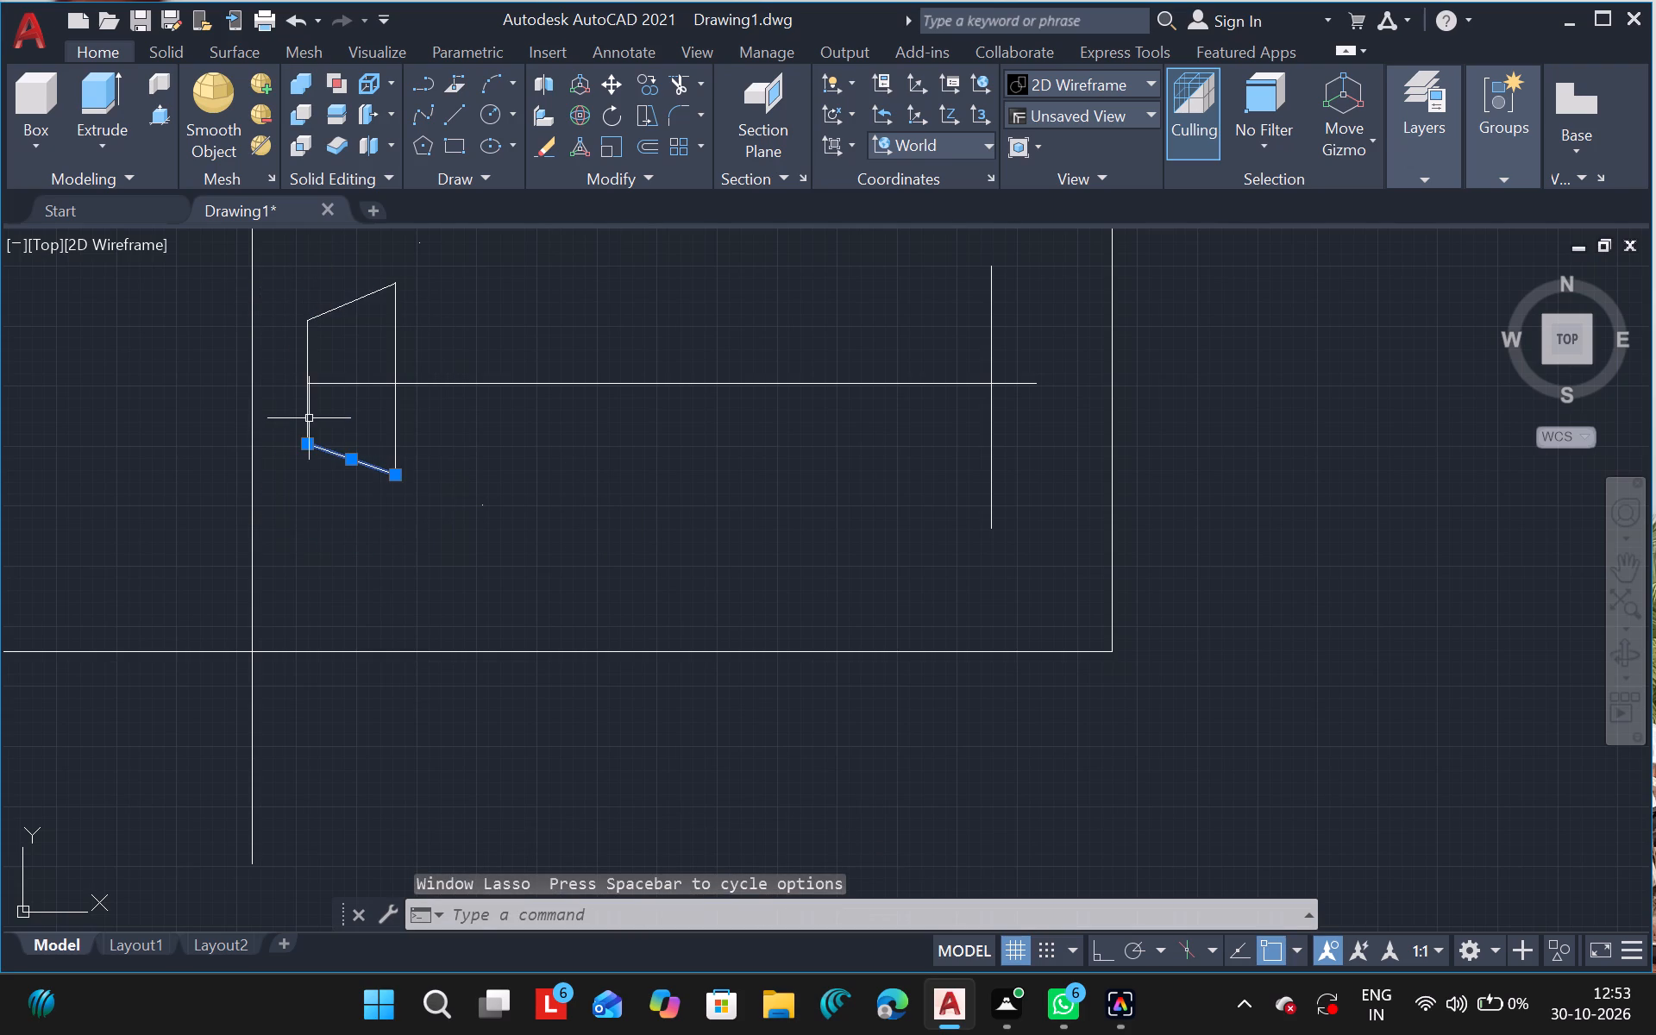
{"action": "left_click_drag", "start_coordinate": [272, 294], "coordinate": [284, 408]}
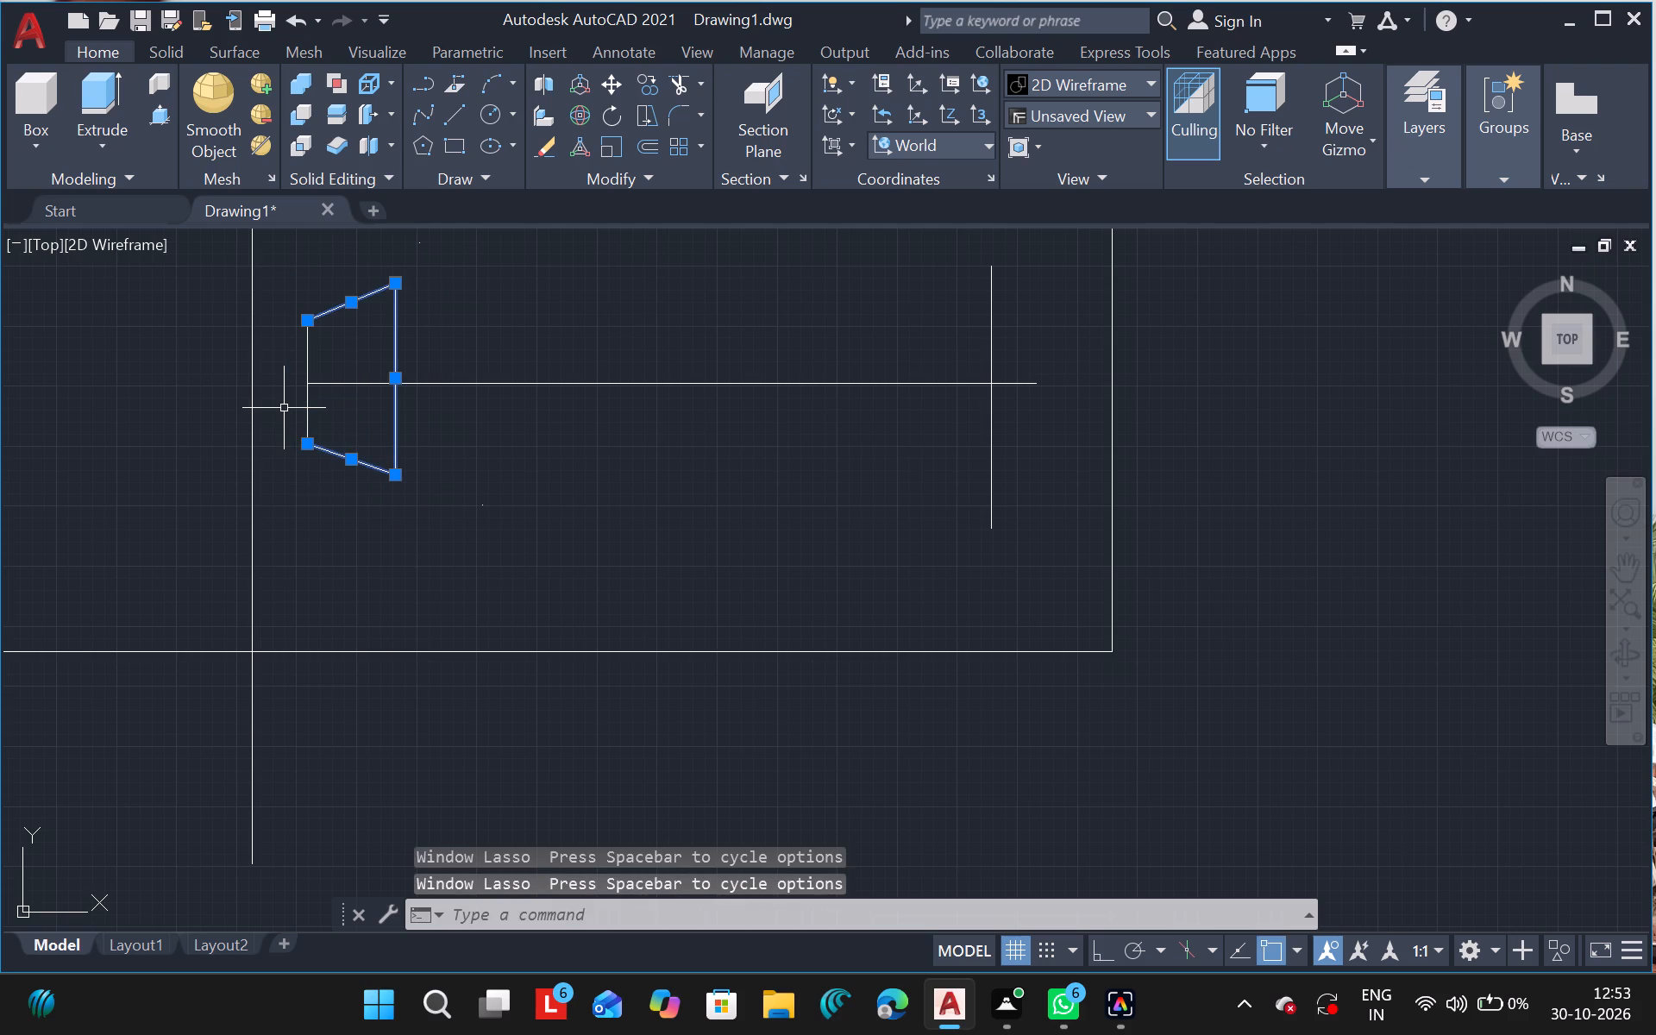
{"action": "key", "text": "Delete"}
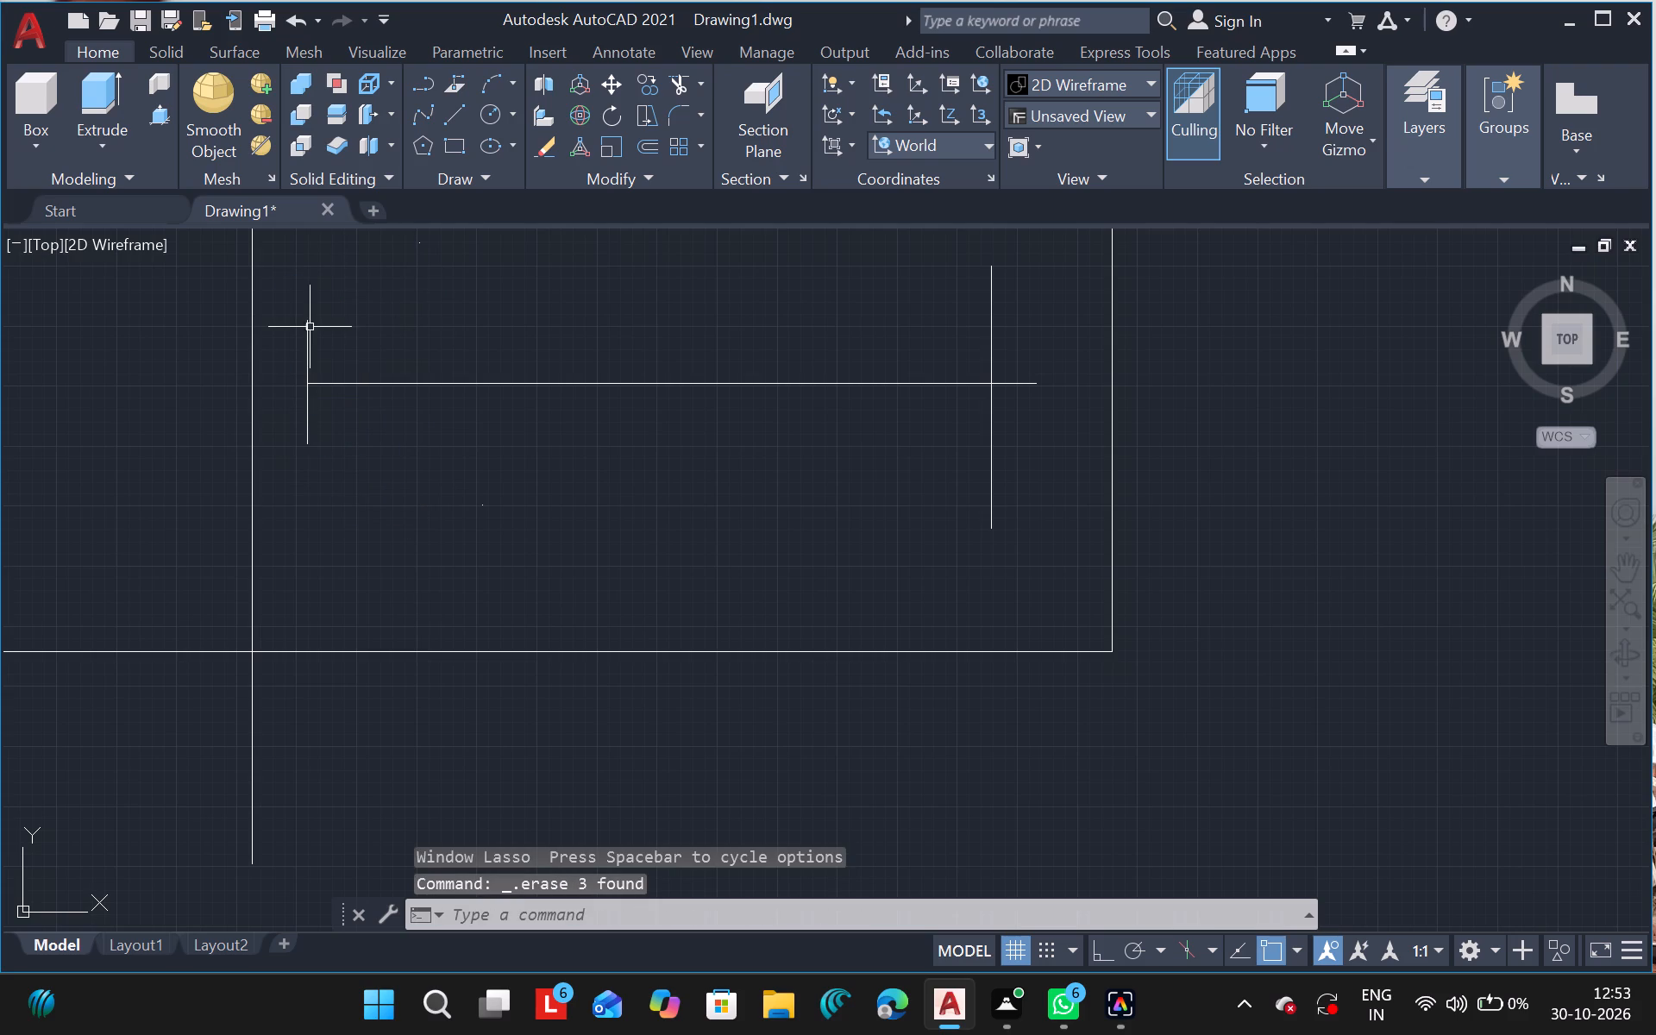
{"action": "left_click_drag", "start_coordinate": [307, 329], "coordinate": [557, 409]}
{"action": "key", "text": "Delete"}
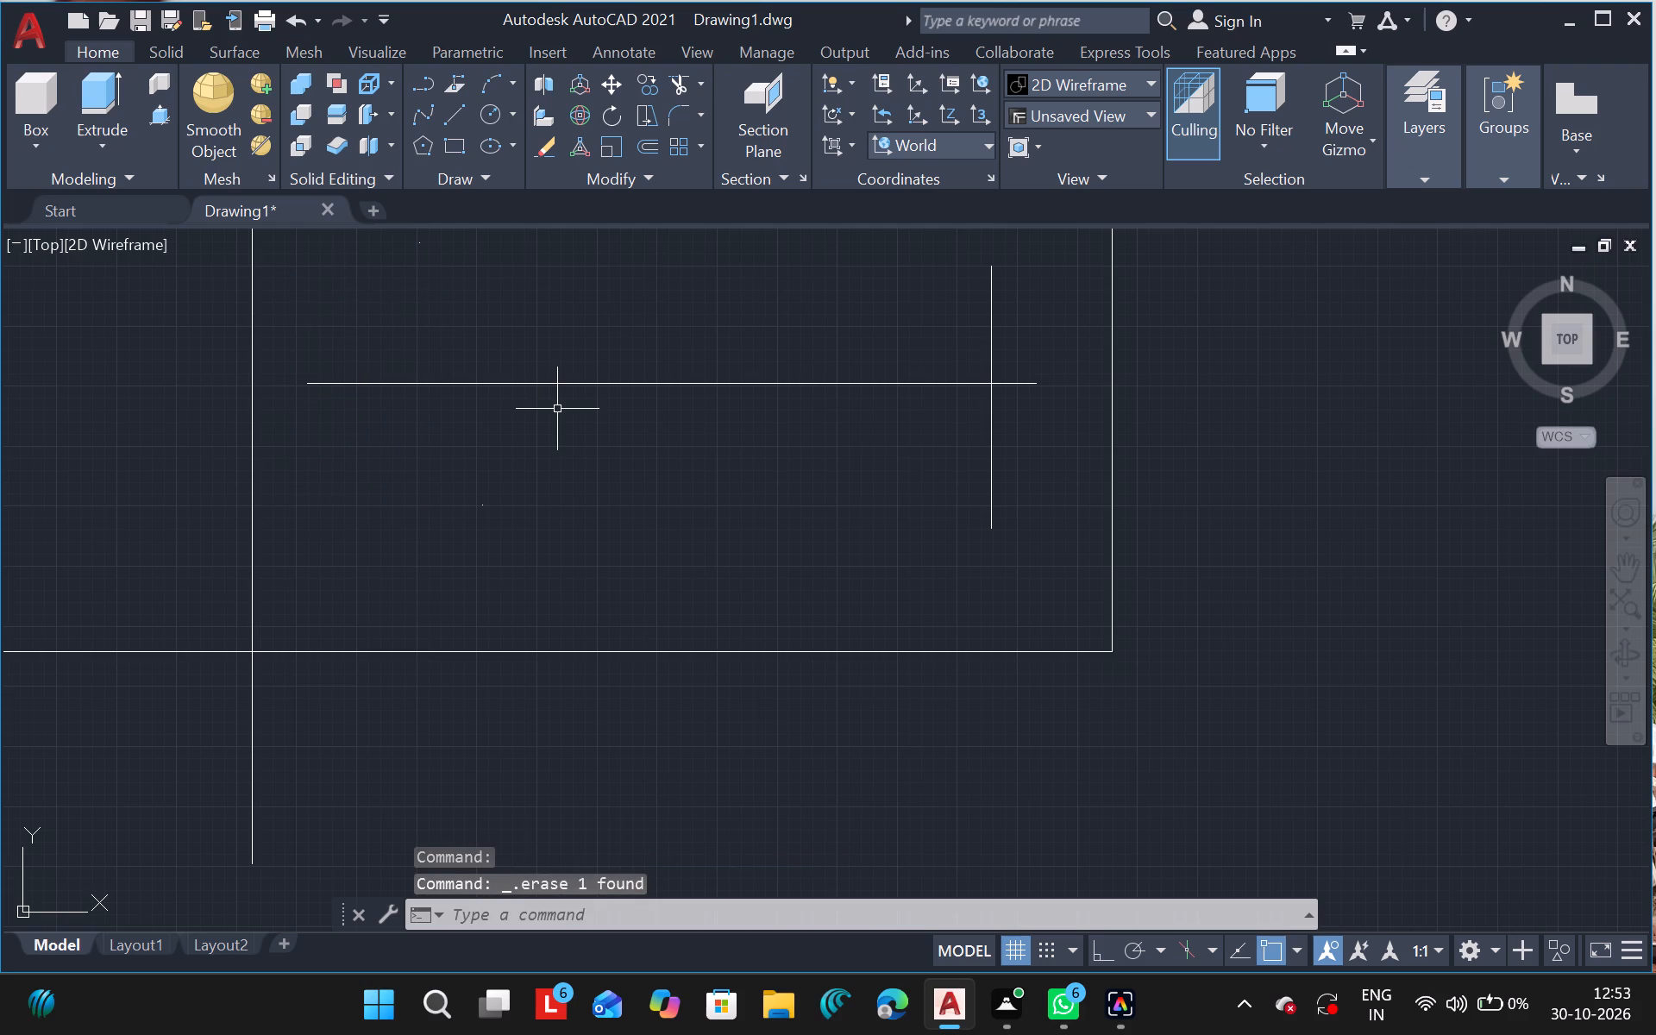
Draw a short vertical line crossing the horizontal line near its left end.
{"action": "left_click", "coordinate": [443, 109]}
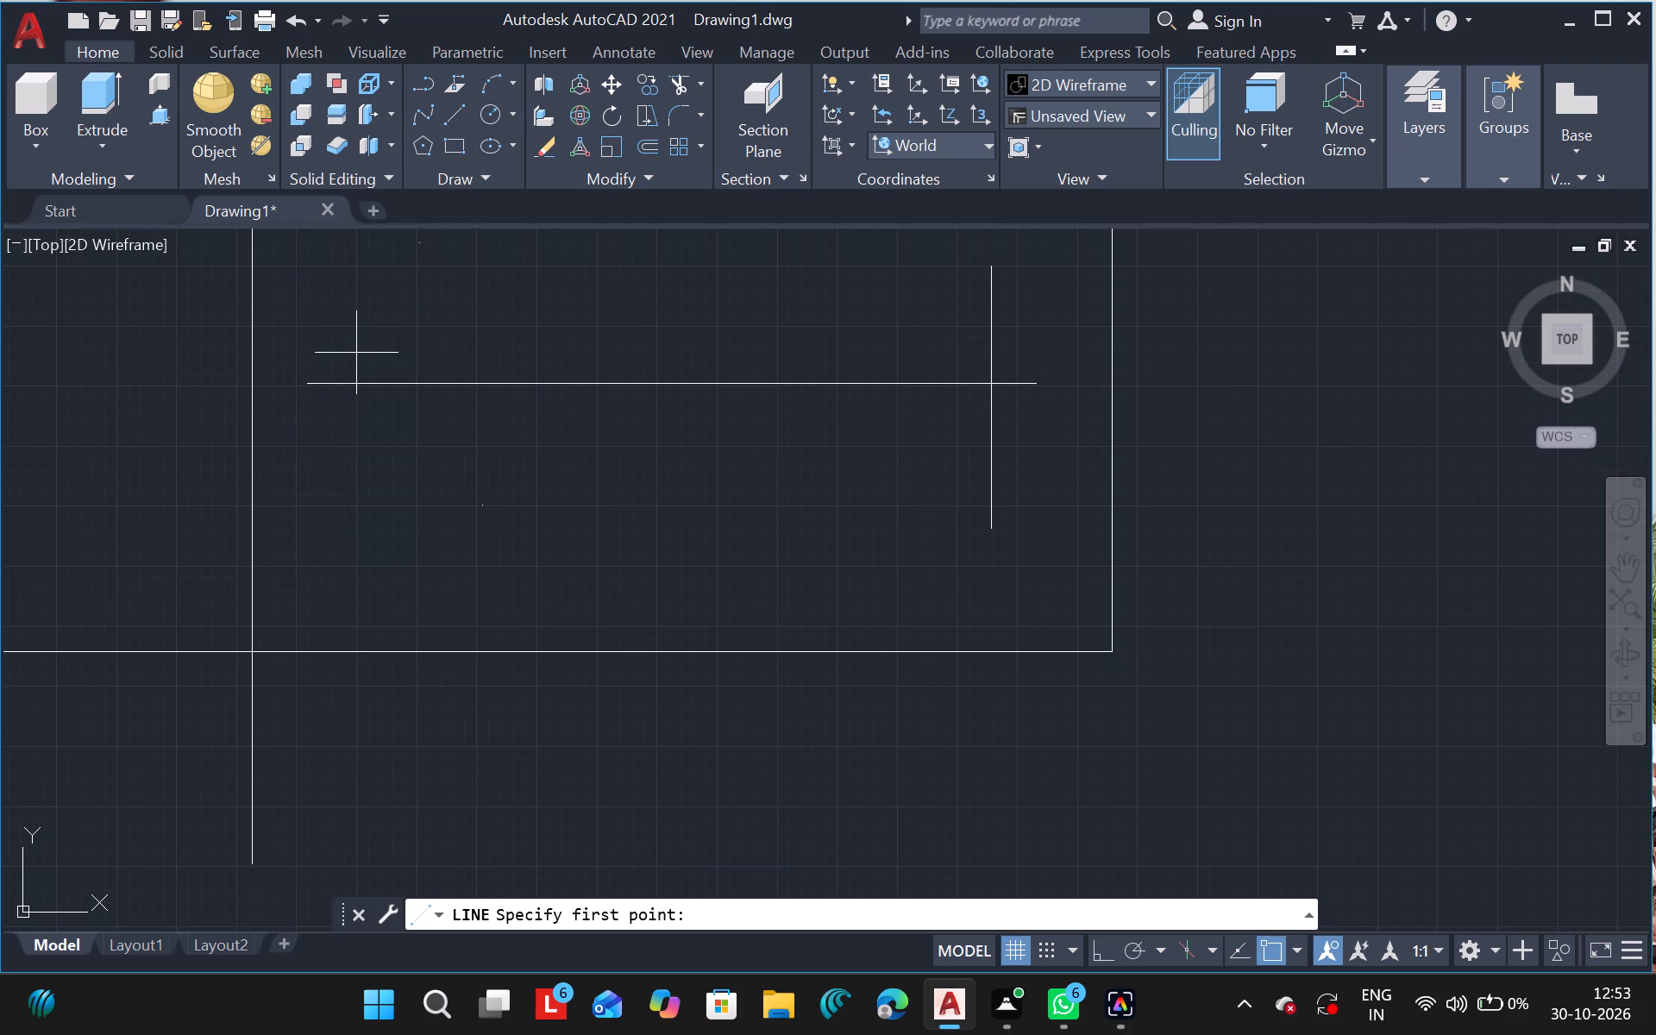
{"action": "left_click_drag", "start_coordinate": [357, 342], "coordinate": [357, 426]}
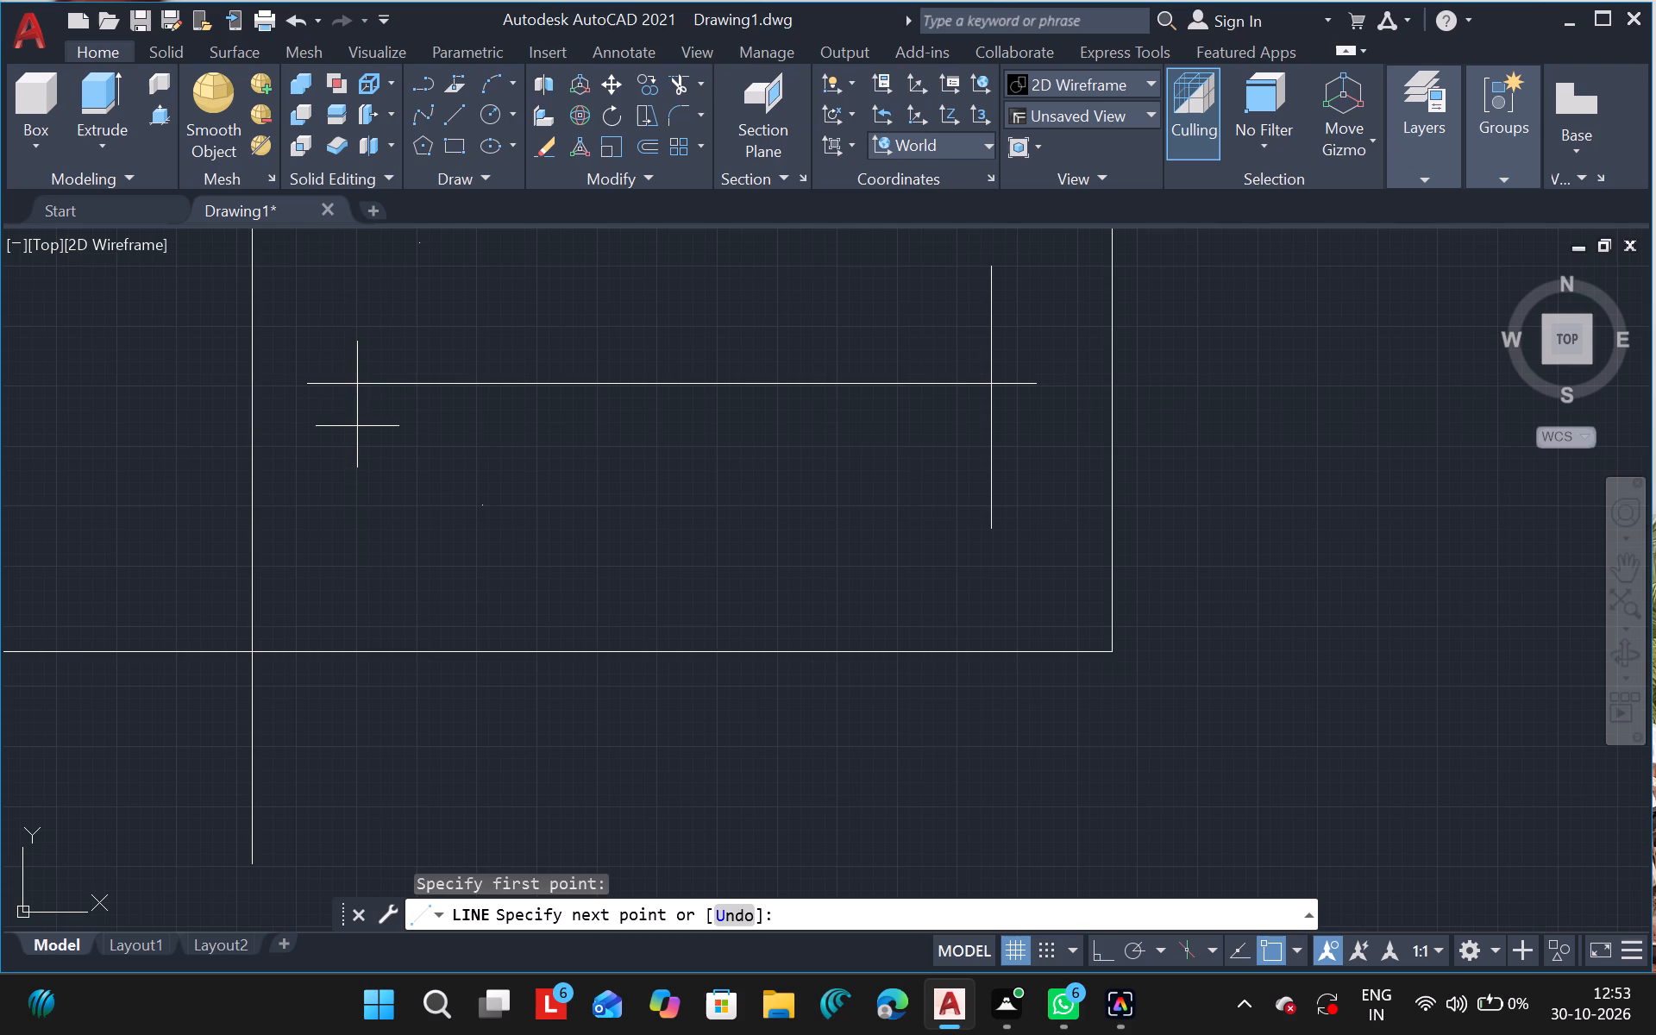
{"action": "left_click_drag", "start_coordinate": [357, 426], "coordinate": [356, 429]}
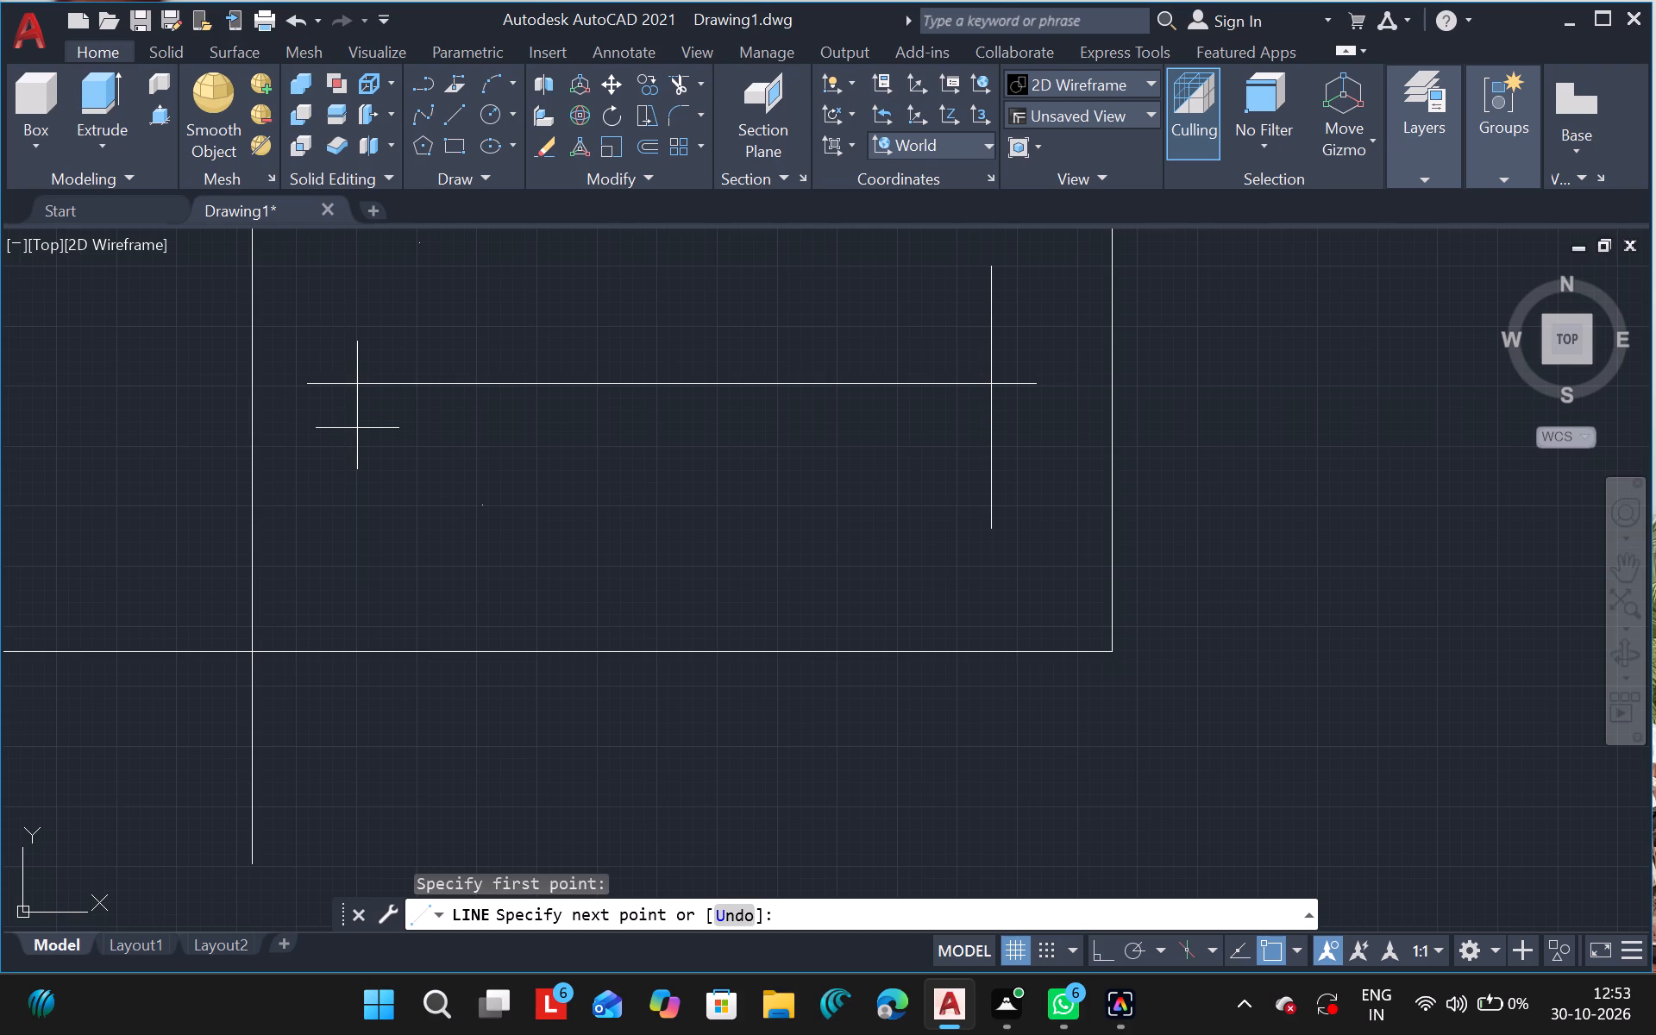
{"action": "left_click", "coordinate": [357, 425]}
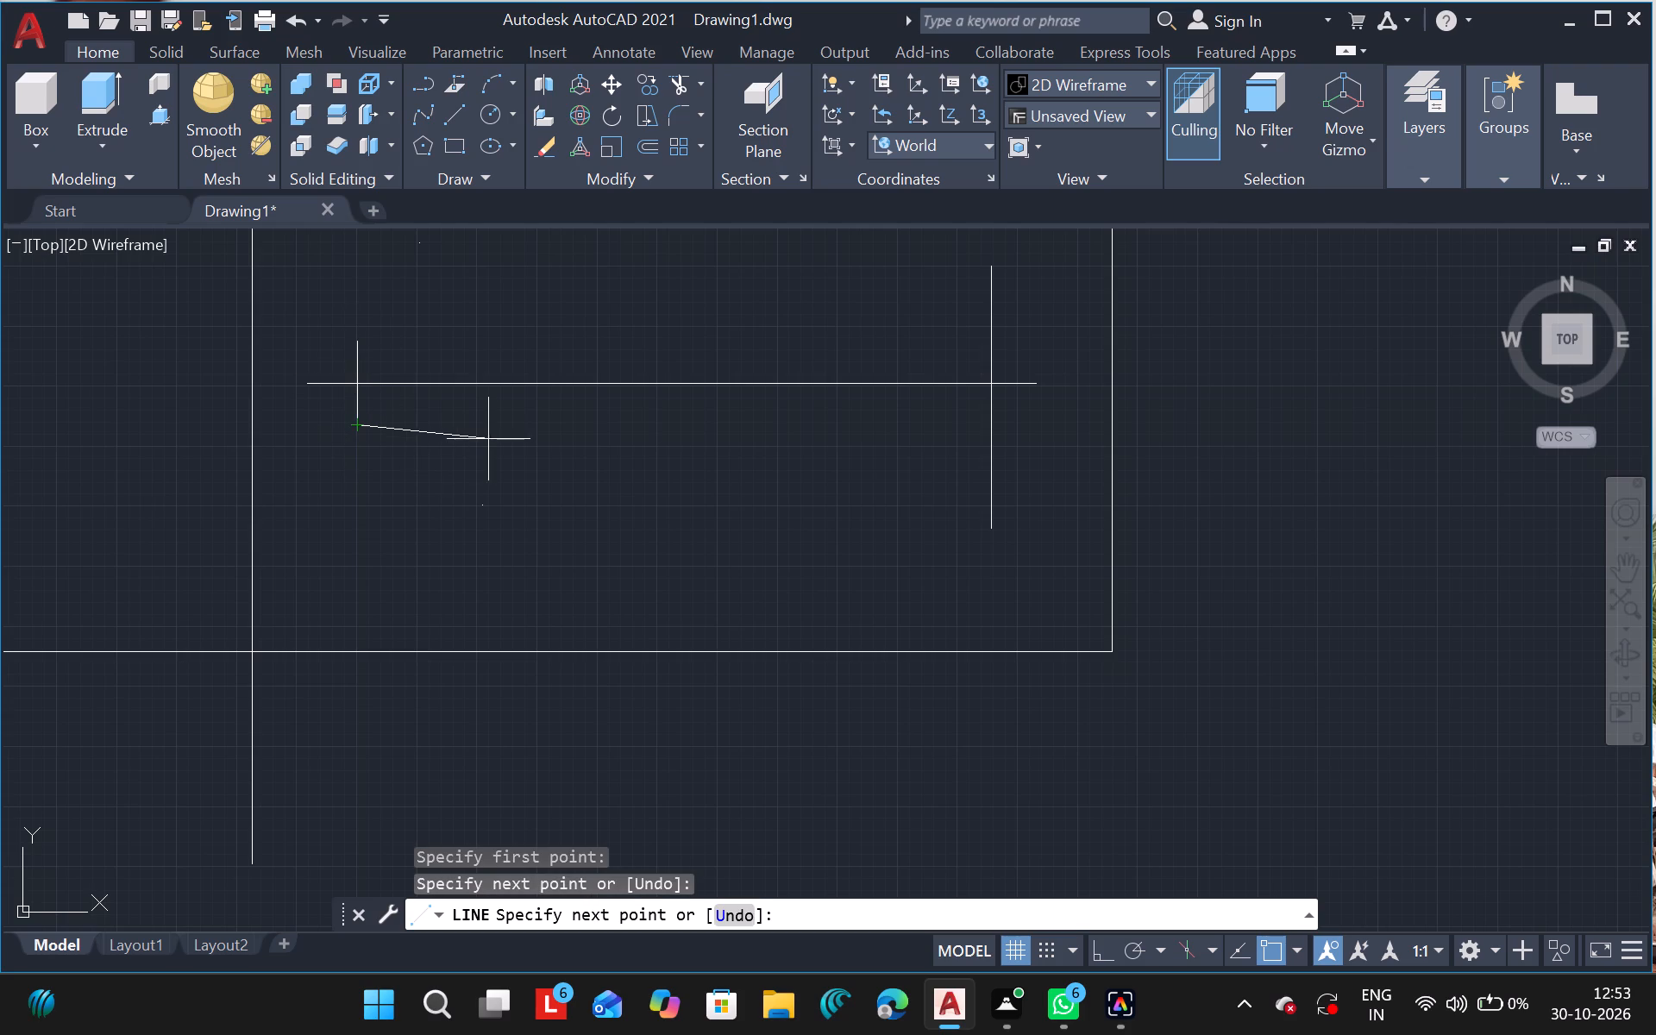
{"action": "key", "text": "Escape"}
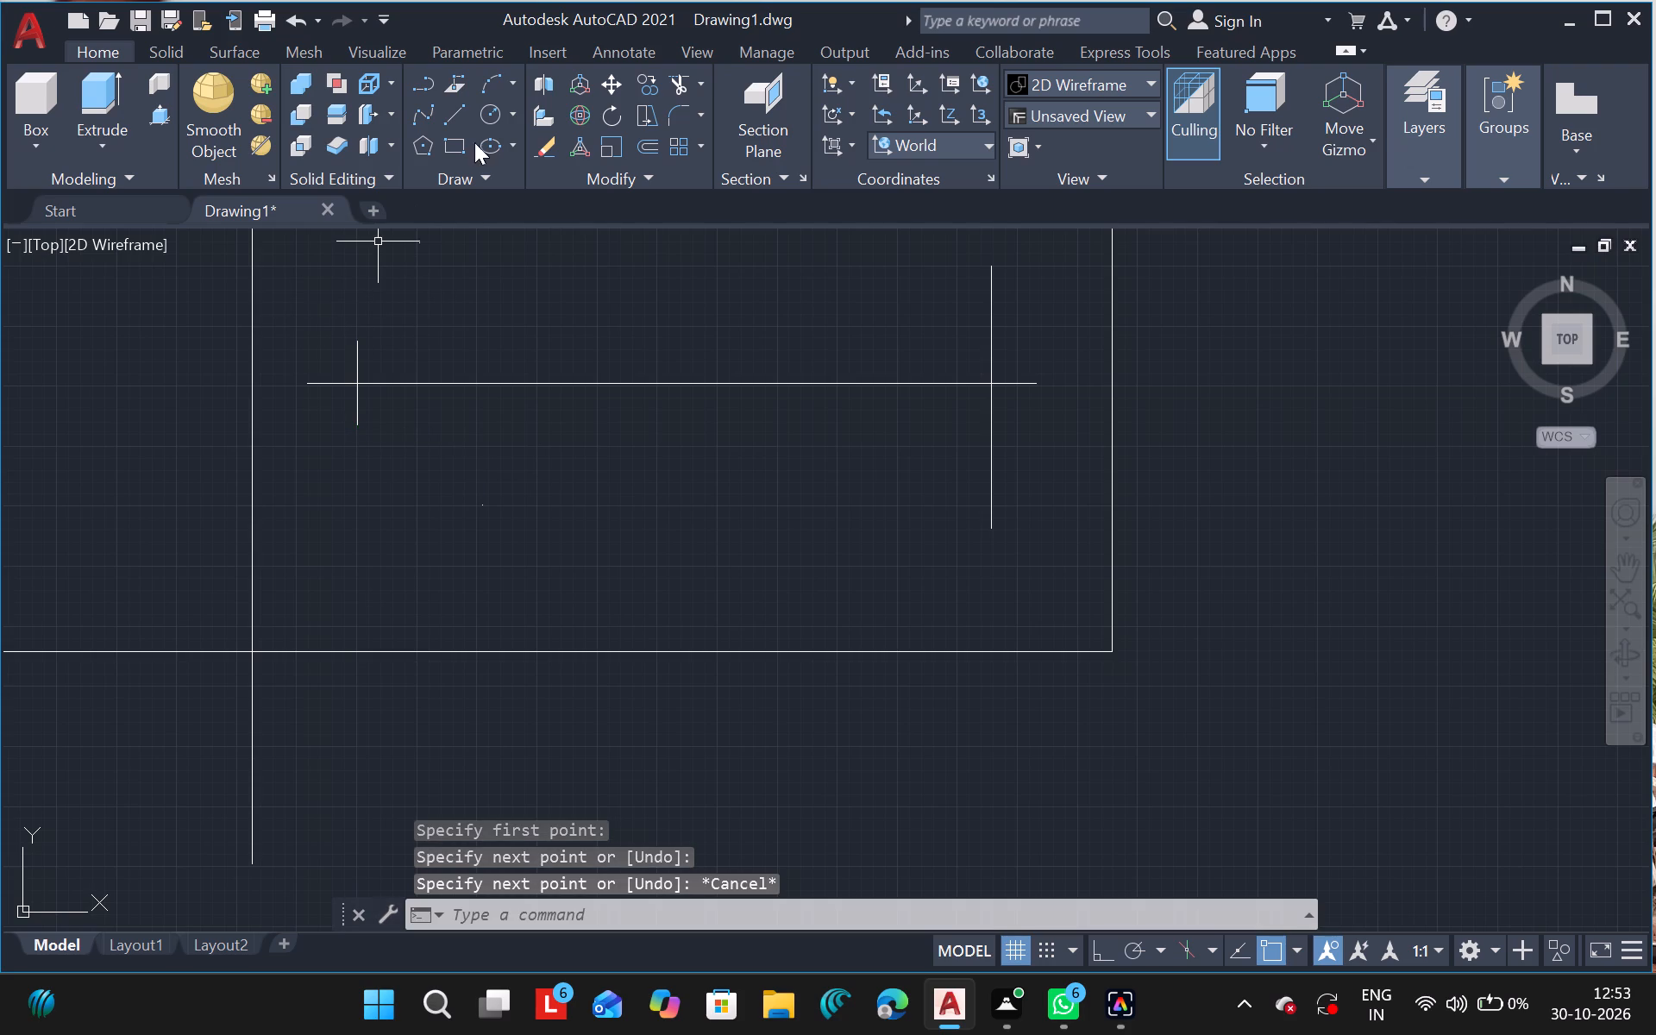
Draw a longer vertical line across the horizontal line, to the right of the short vertical.
{"action": "left_click", "coordinate": [465, 115]}
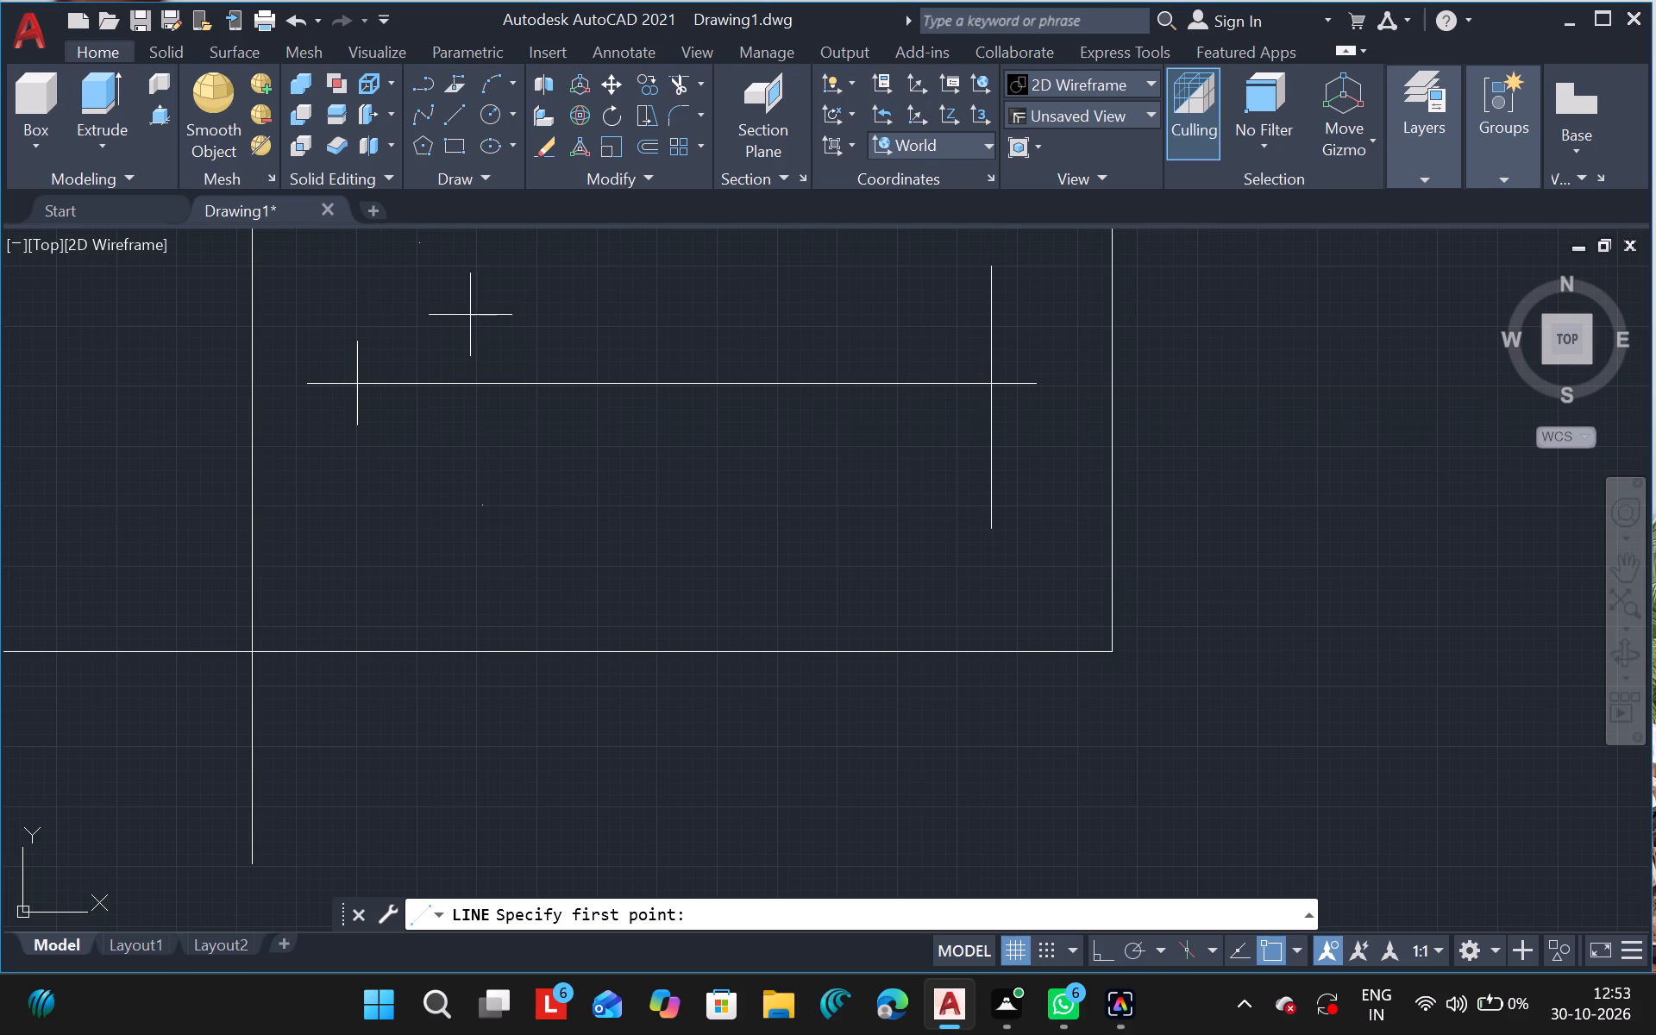
{"action": "left_click_drag", "start_coordinate": [470, 315], "coordinate": [458, 502]}
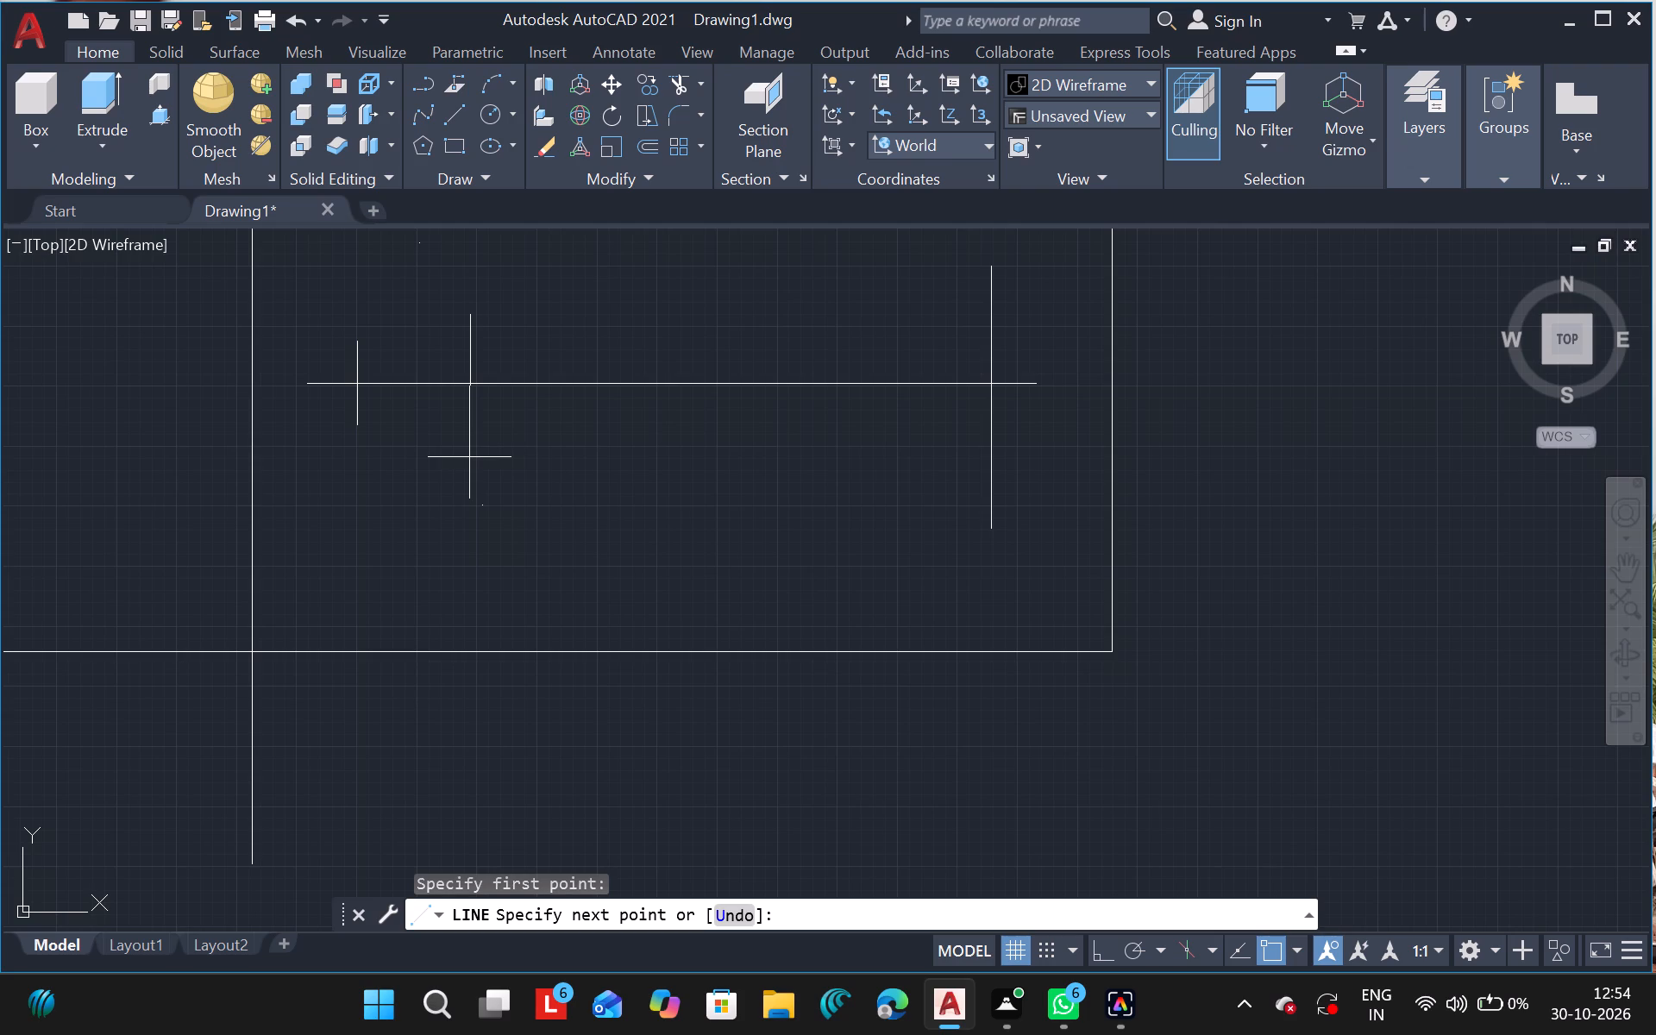
{"action": "left_click", "coordinate": [469, 457]}
{"action": "key", "text": "Escape"}
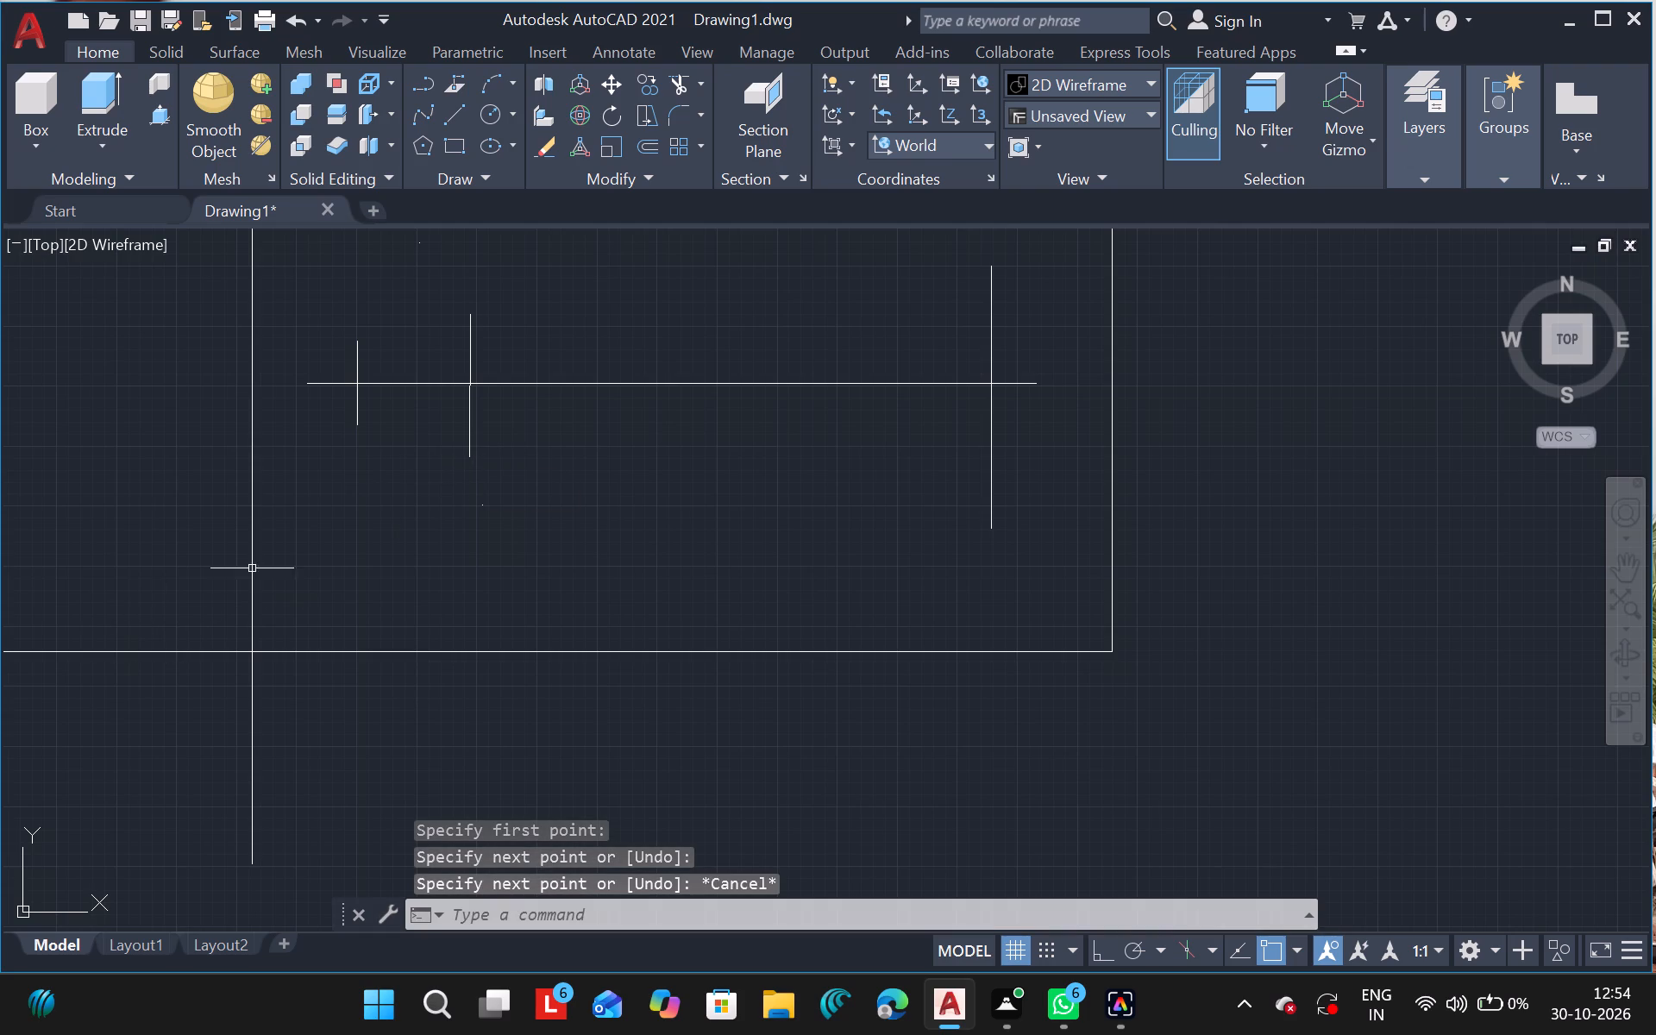
Draw a sloped line joining the upper ends of the short and longer vertical lines.
{"action": "left_click", "coordinate": [456, 103]}
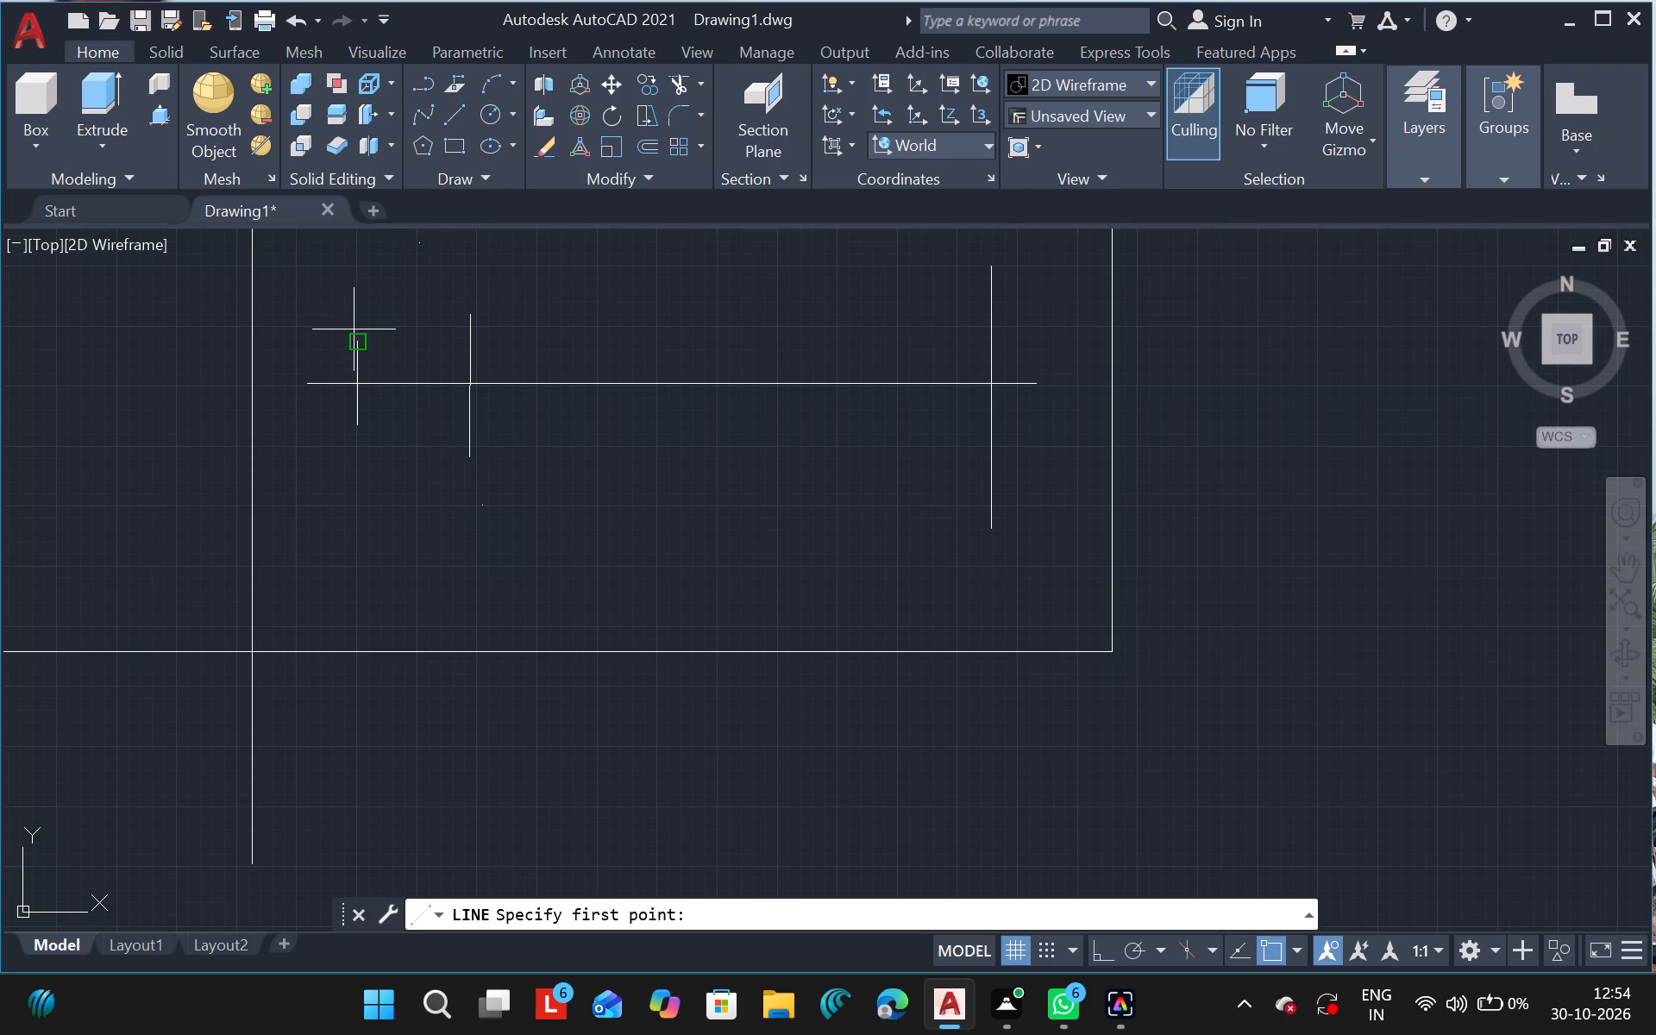
{"action": "left_click_drag", "start_coordinate": [356, 335], "coordinate": [464, 315]}
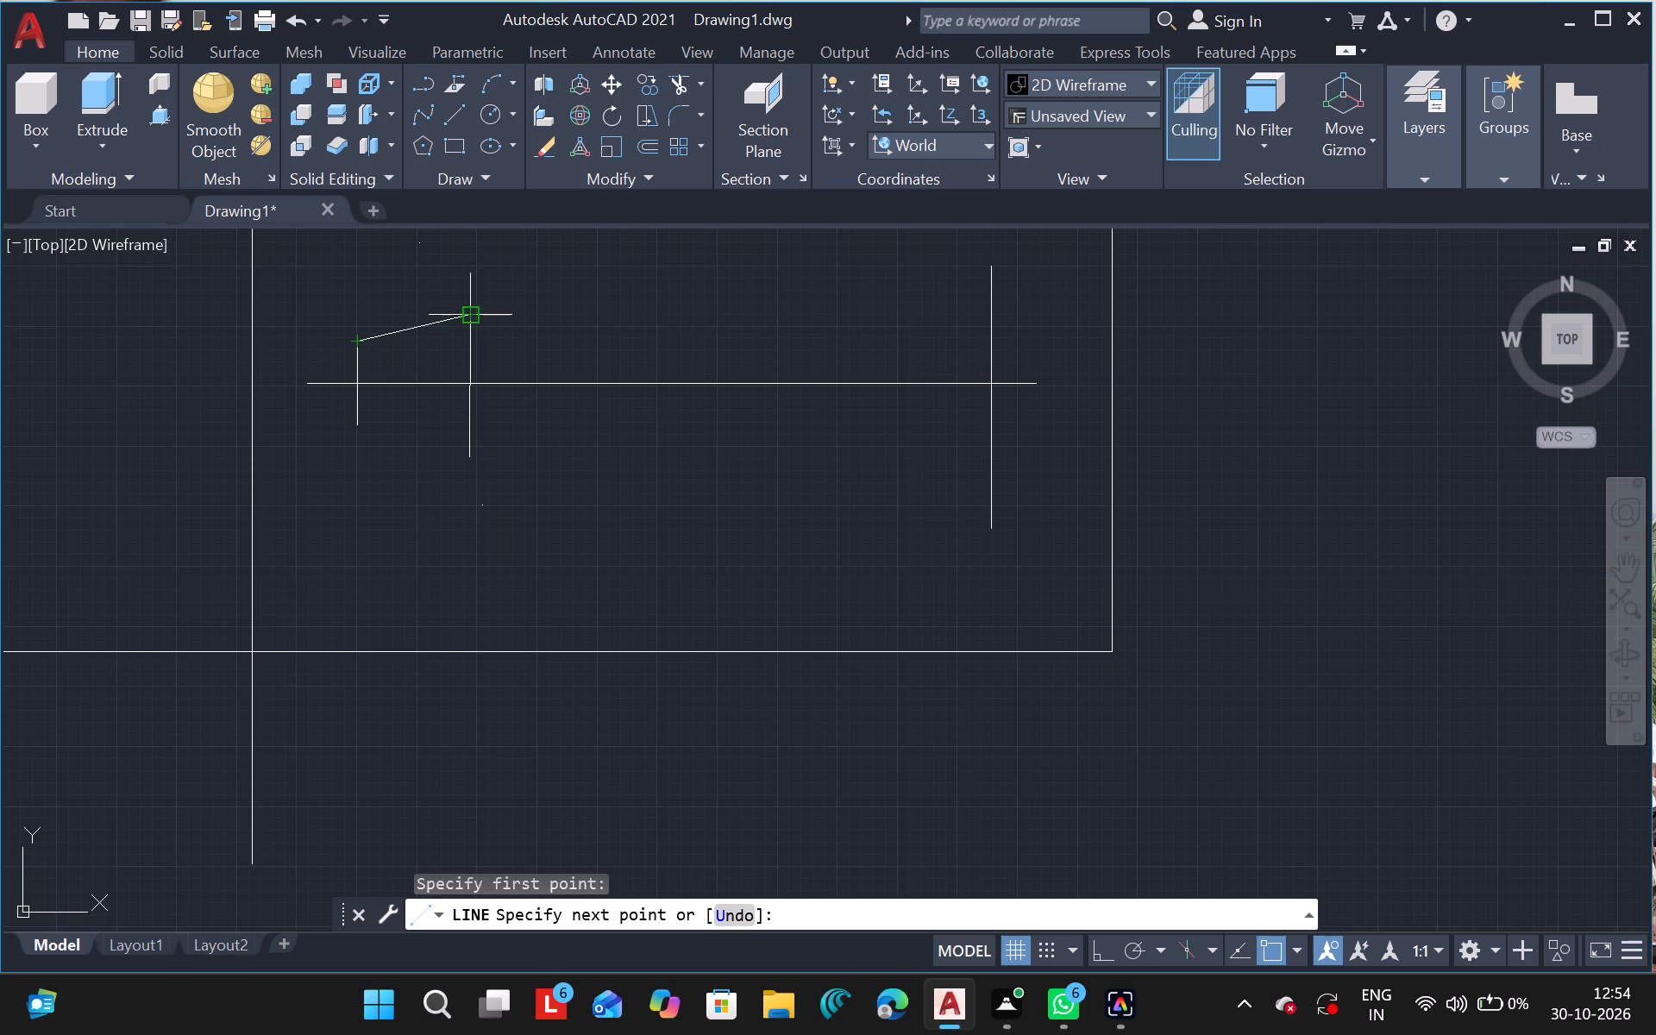
{"action": "left_click_drag", "start_coordinate": [464, 315], "coordinate": [465, 315]}
{"action": "left_click", "coordinate": [465, 315]}
{"action": "key", "text": "Escape"}
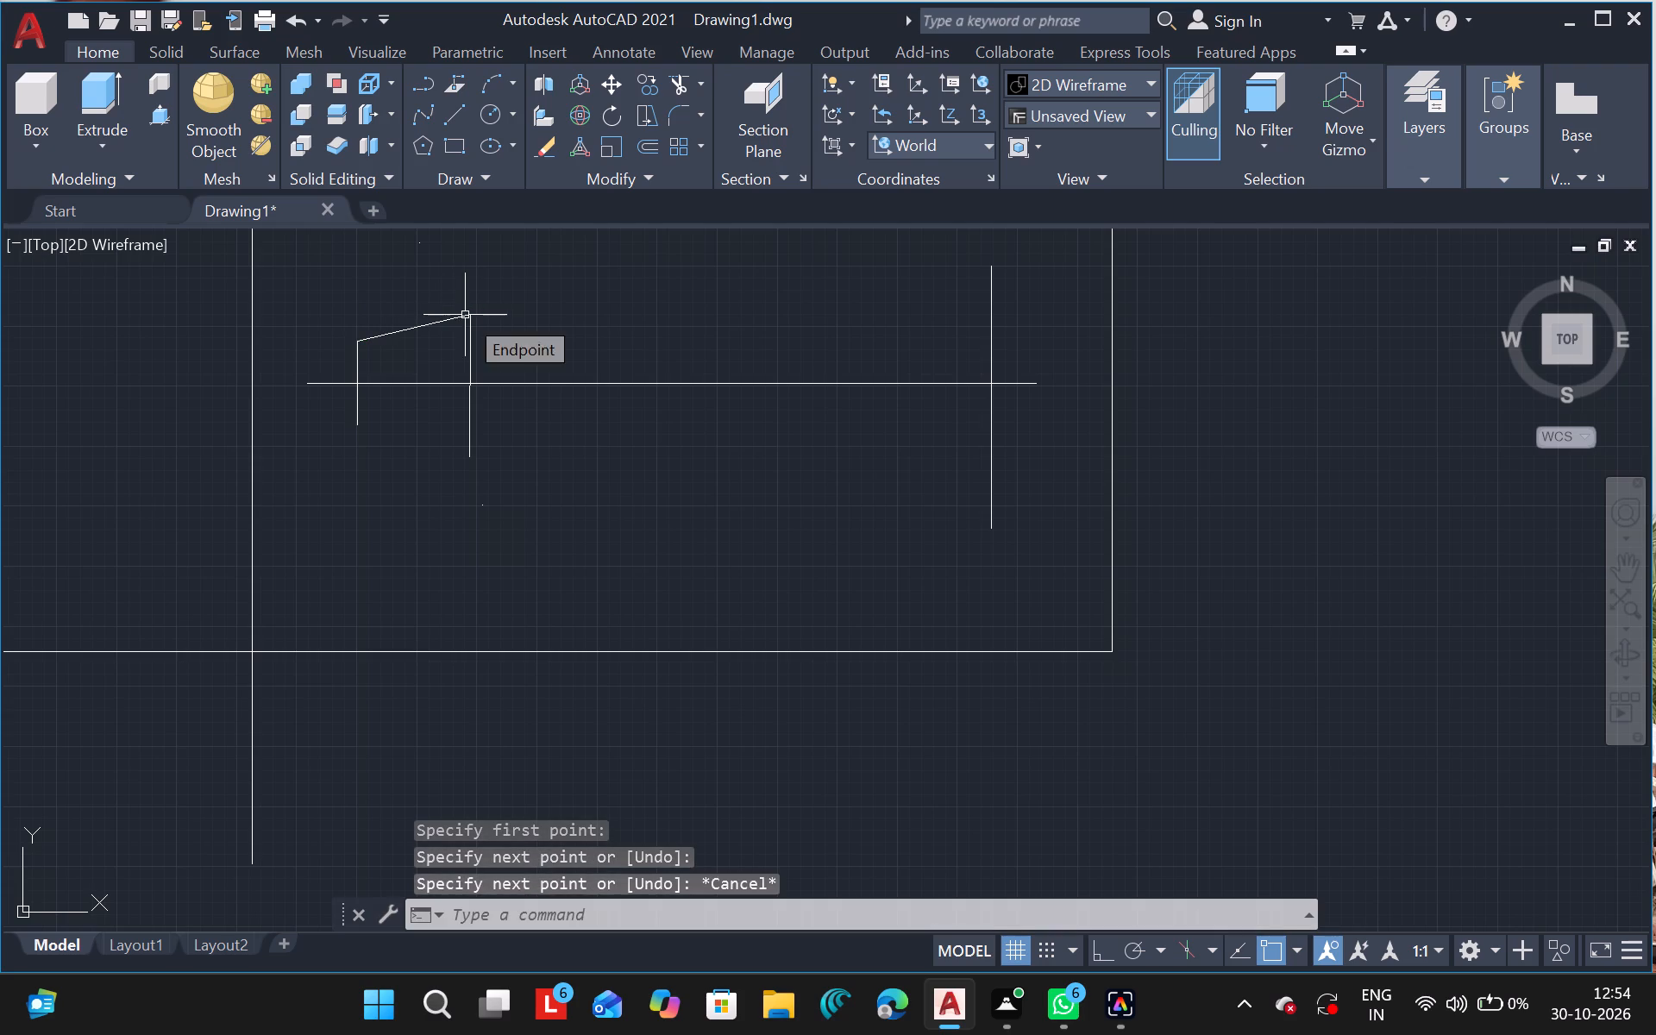
Draw a sloped line from the short vertical's lower end to a point directly below the longer vertical's lower end.
{"action": "left_click", "coordinate": [454, 118]}
{"action": "left_click_drag", "start_coordinate": [354, 424], "coordinate": [372, 434]}
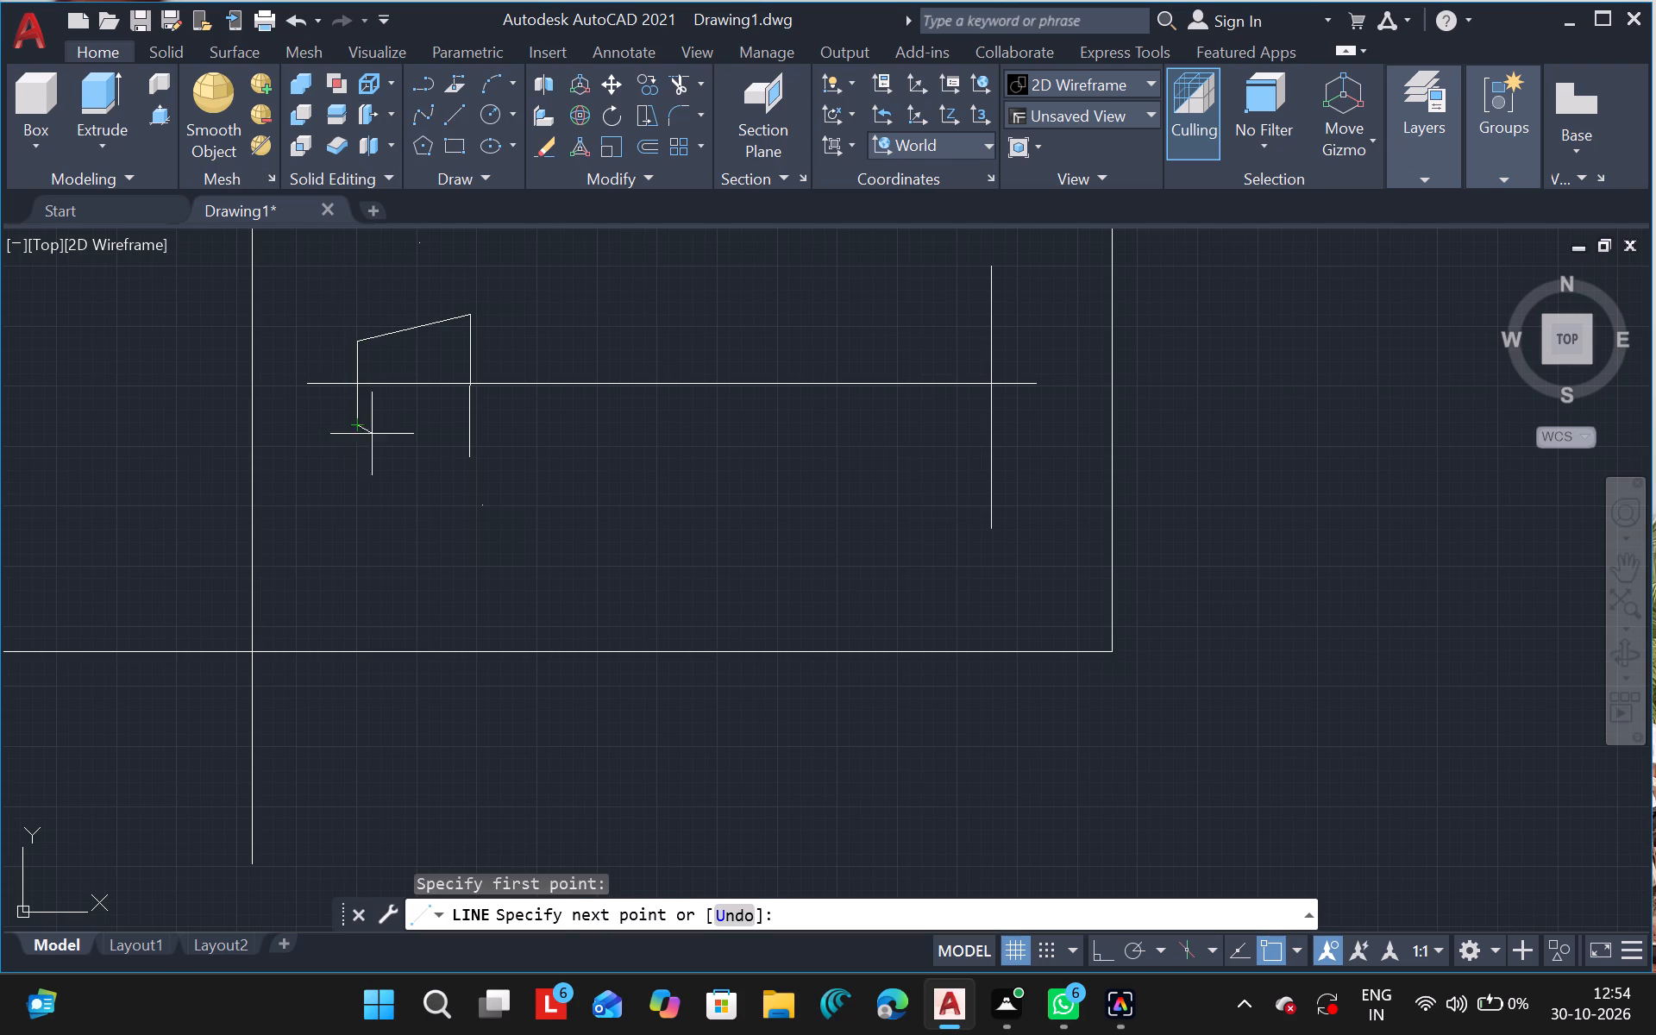
{"action": "left_click_drag", "start_coordinate": [372, 434], "coordinate": [465, 465]}
{"action": "left_click_drag", "start_coordinate": [465, 465], "coordinate": [459, 478]}
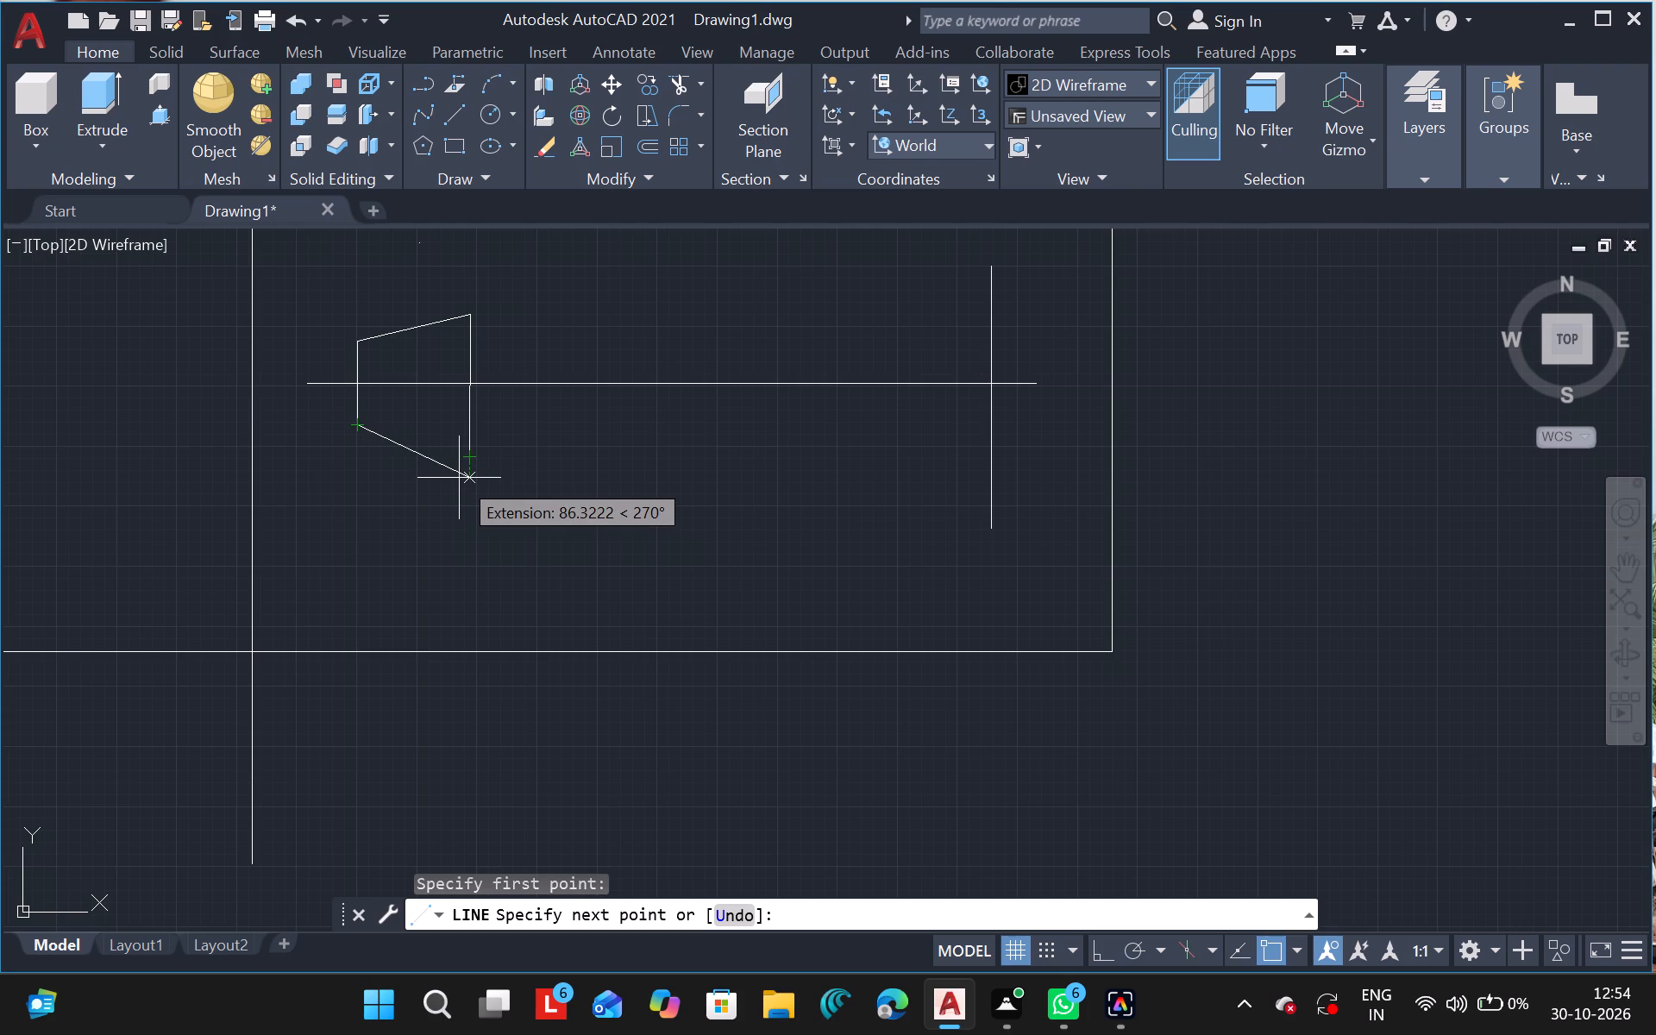
{"action": "left_click", "coordinate": [459, 478]}
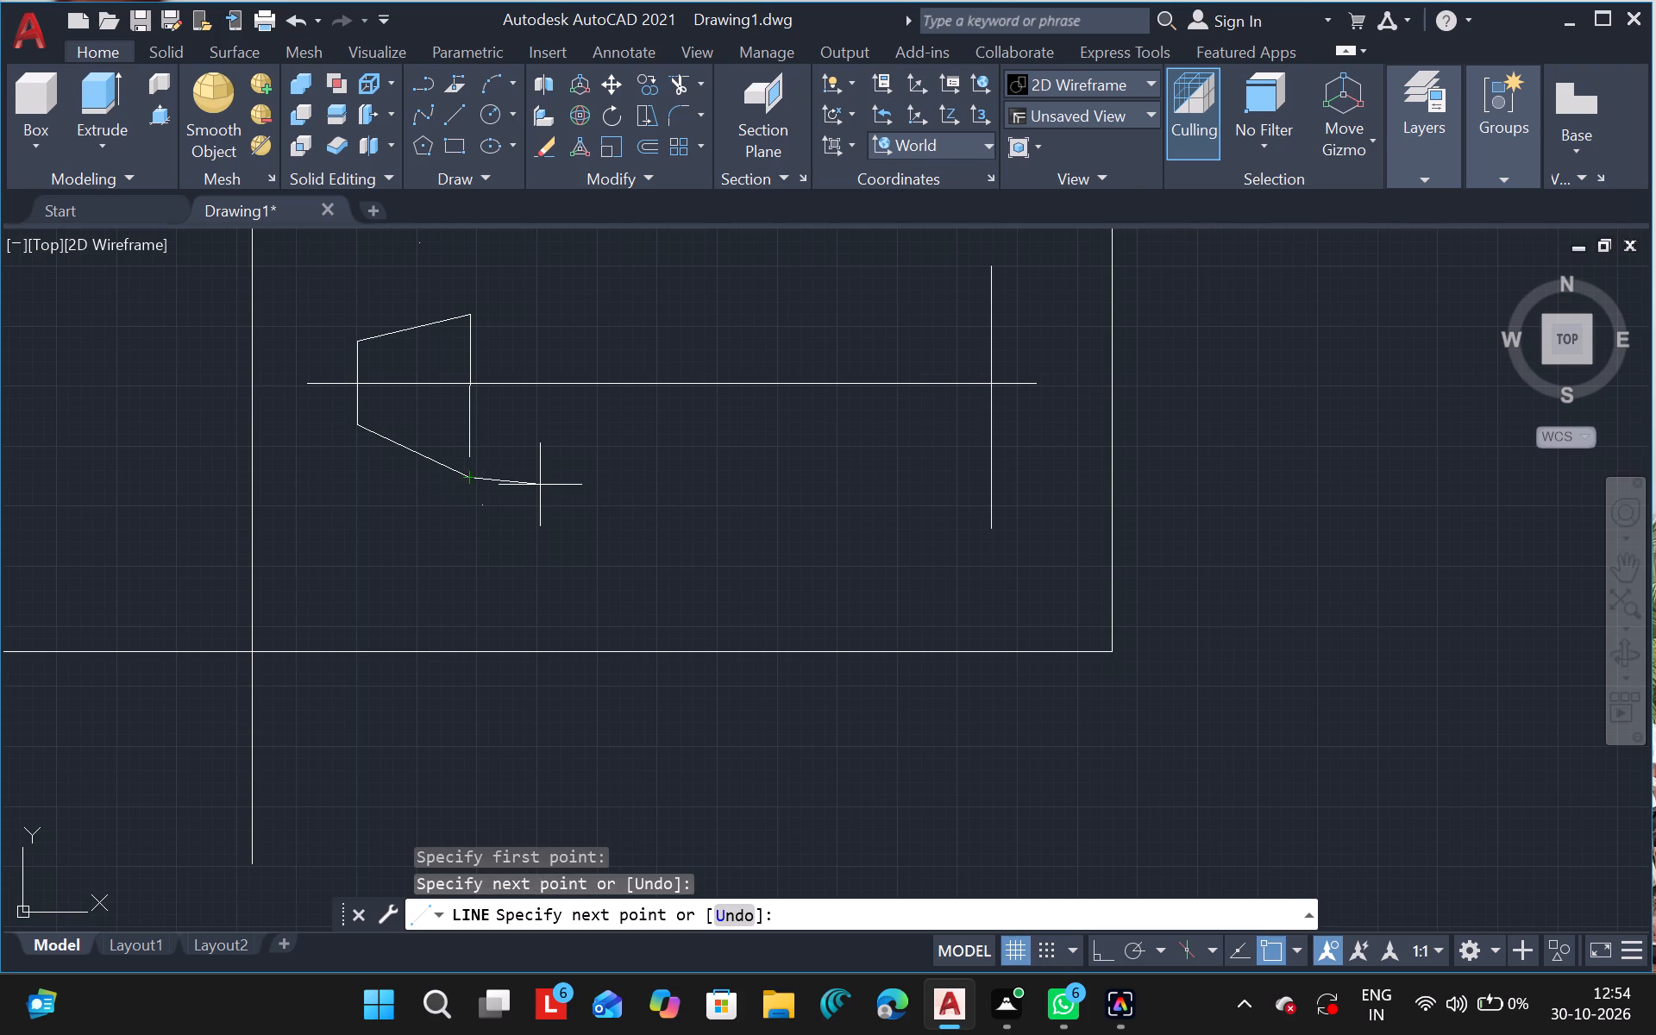
{"action": "key", "text": "Escape"}
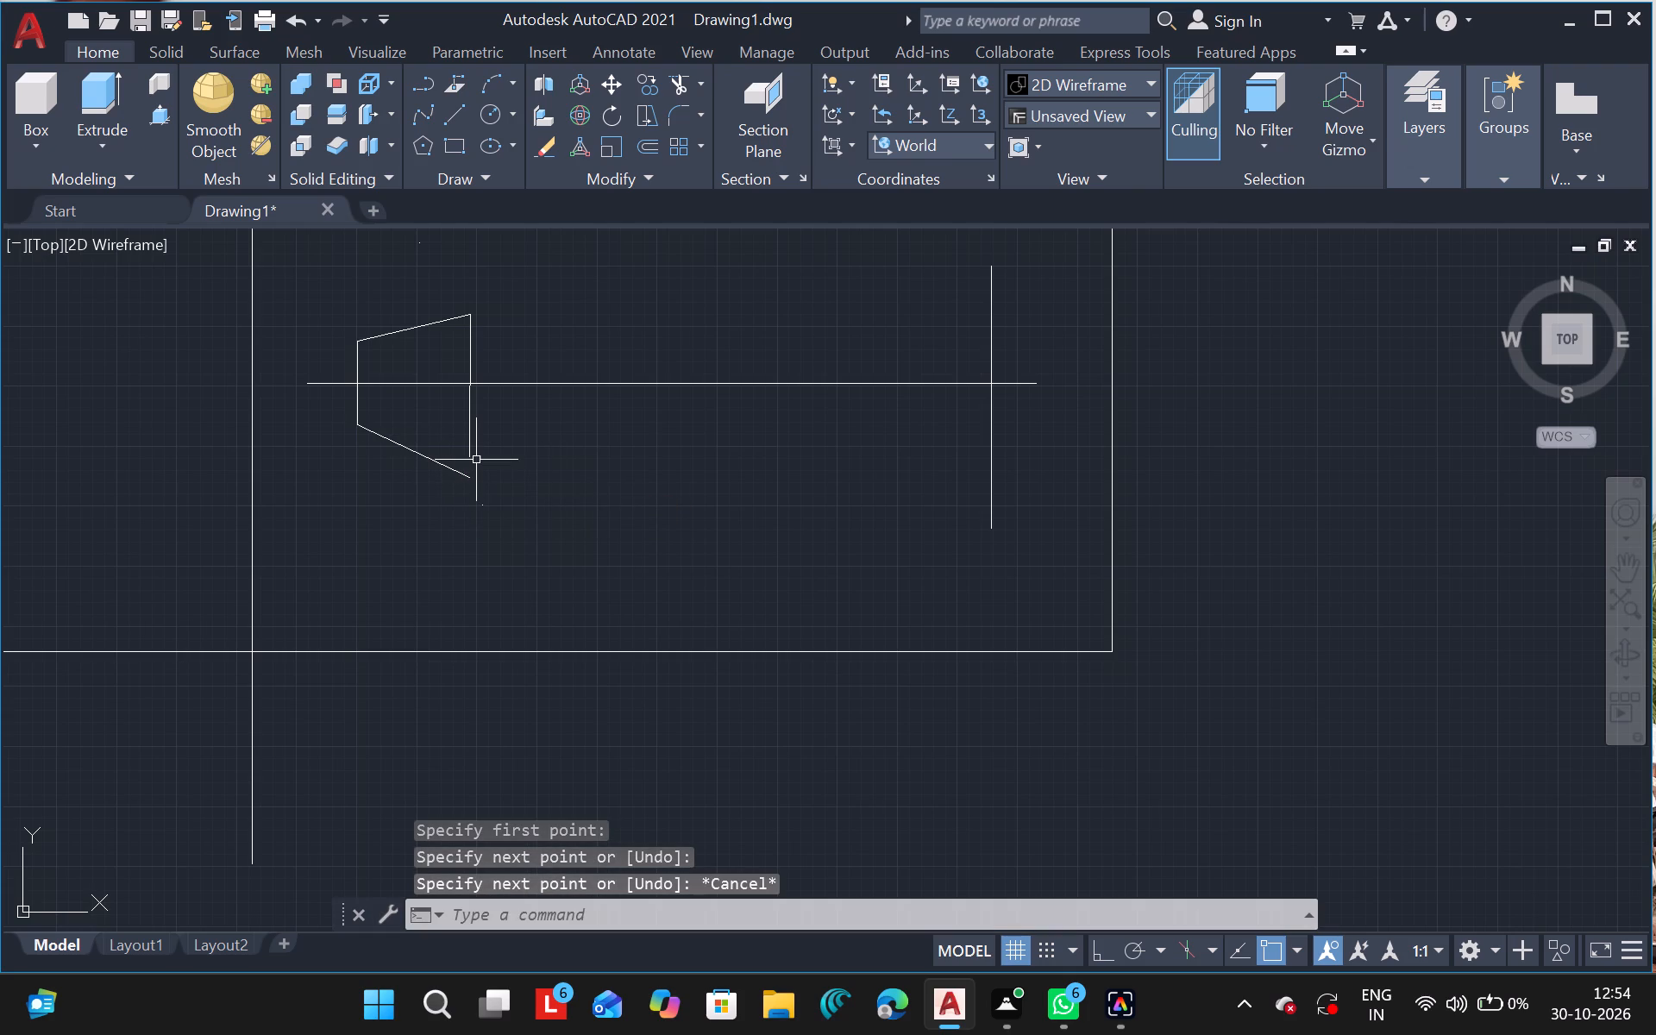
Extend the longer vertical line down to the lower sloped line, closing the tapered figure.
{"action": "type", "text": "EX"}
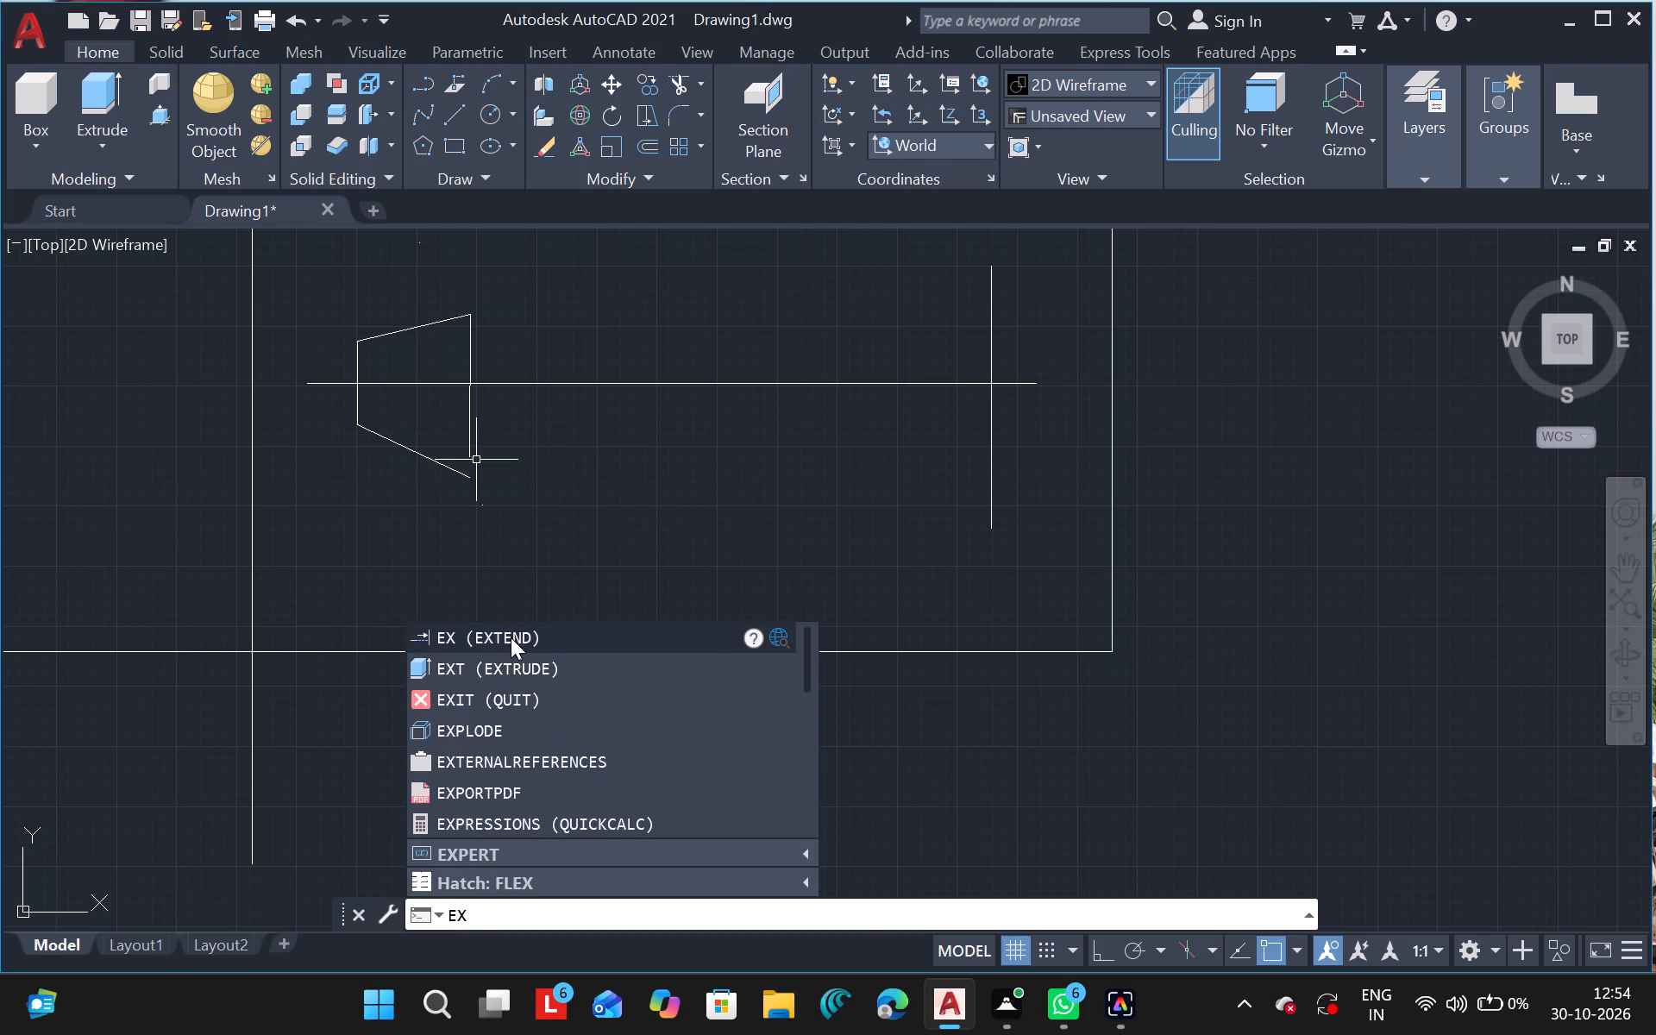
{"action": "left_click", "coordinate": [511, 637]}
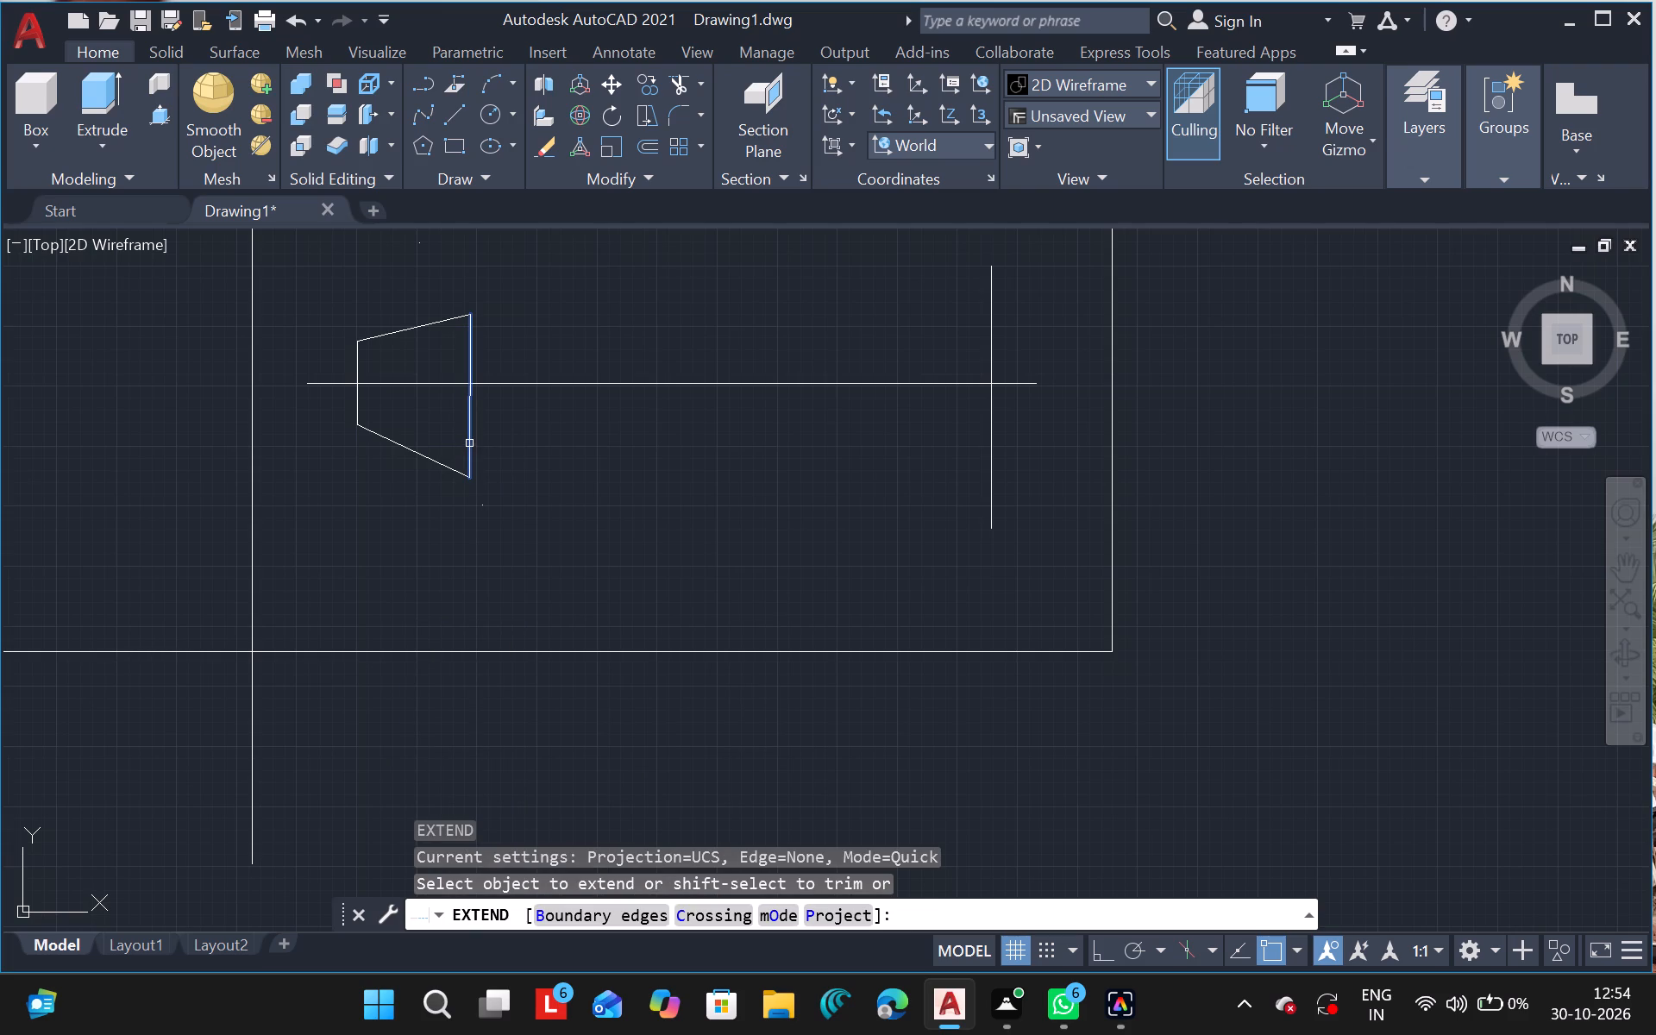
{"action": "left_click", "coordinate": [469, 443]}
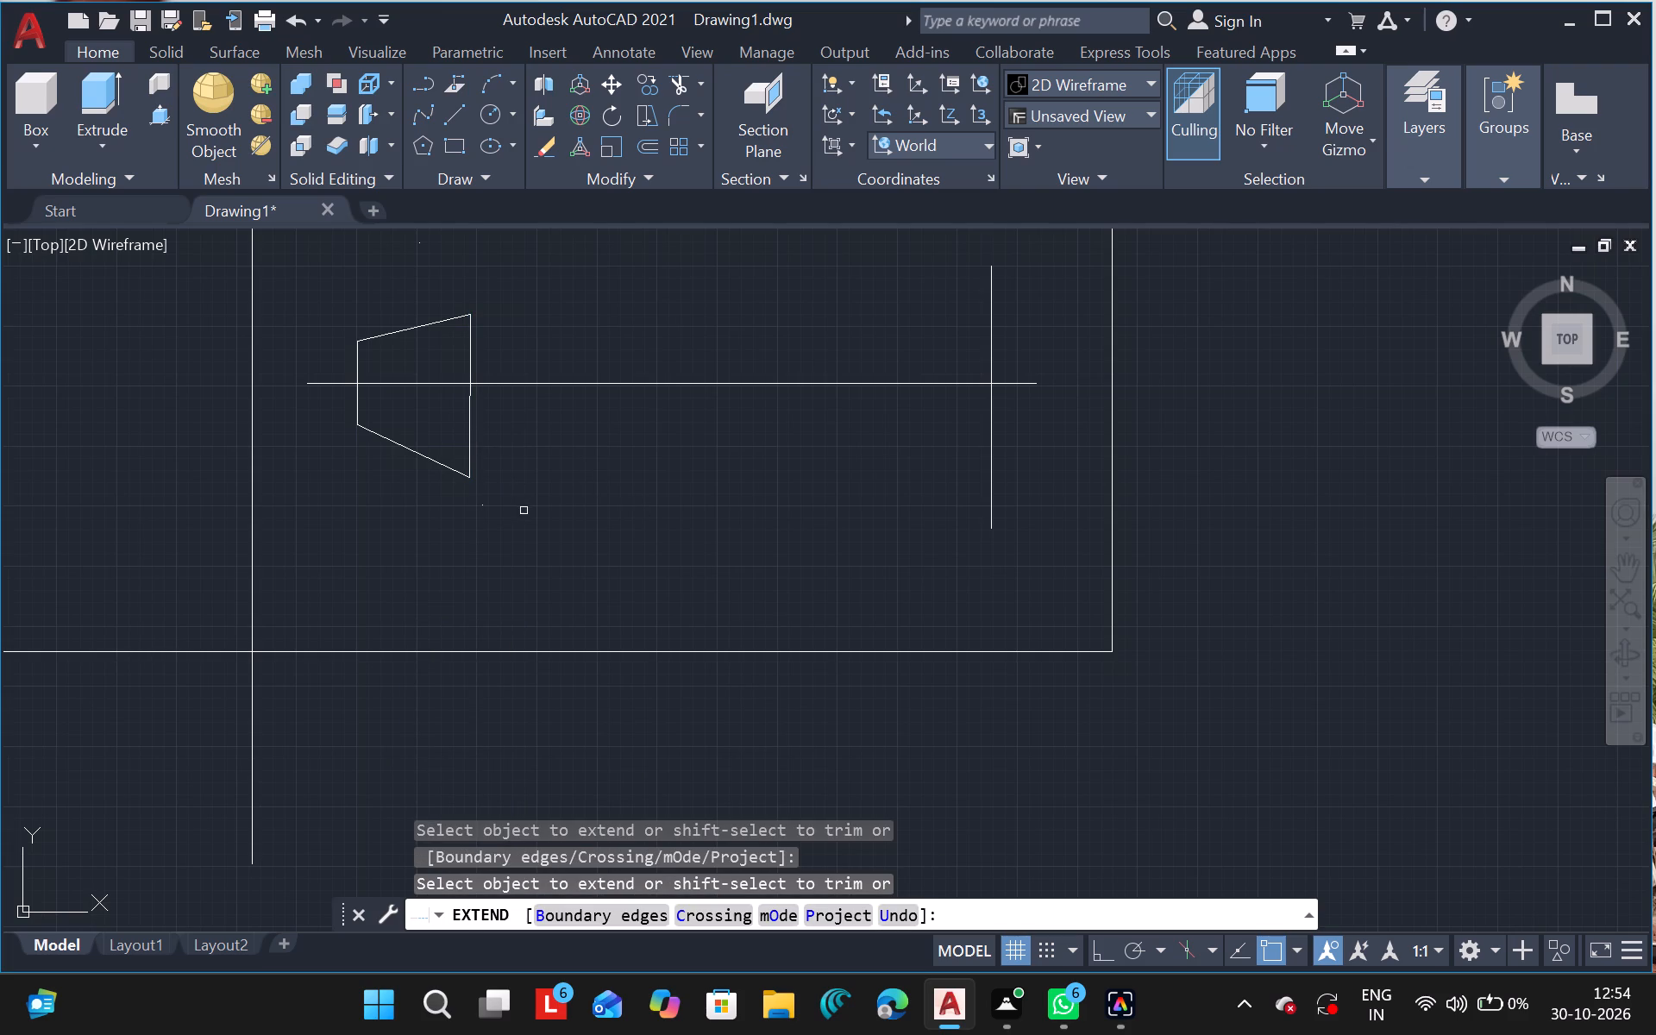
{"action": "key", "text": "Escape"}
Move the whole tapered figure slightly upward so it sits more evenly about the horizontal line.
{"action": "left_click_drag", "start_coordinate": [309, 305], "coordinate": [349, 402]}
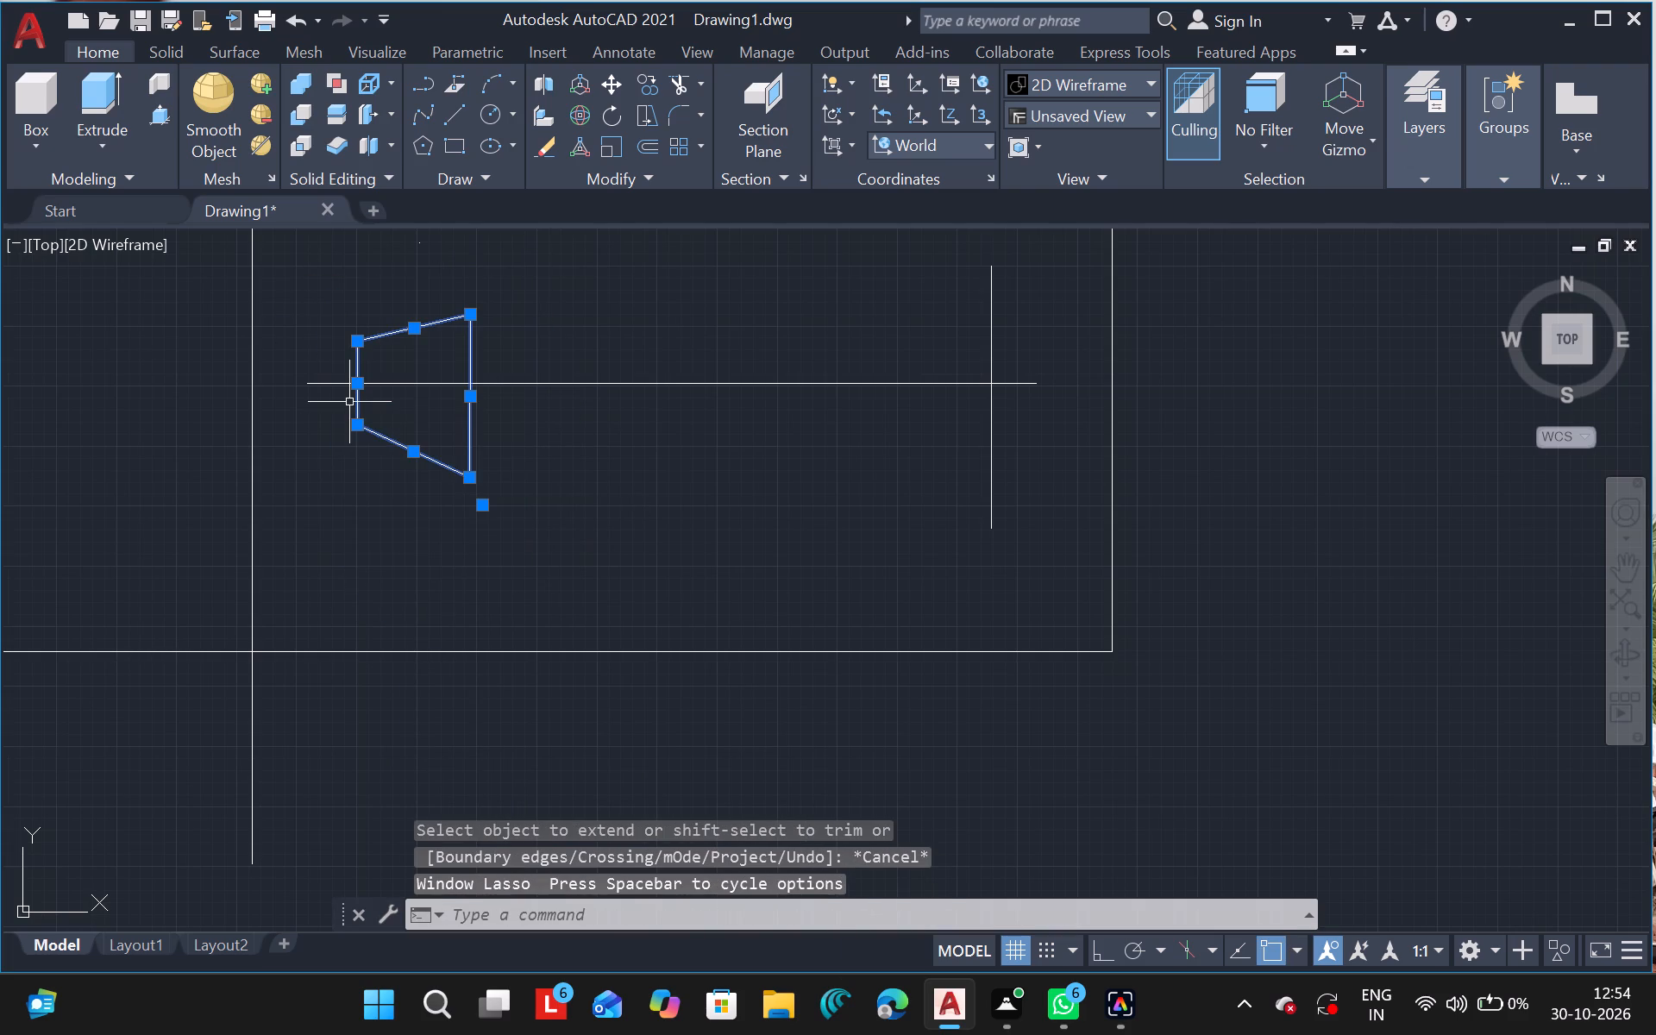
{"action": "type", "text": "MO"}
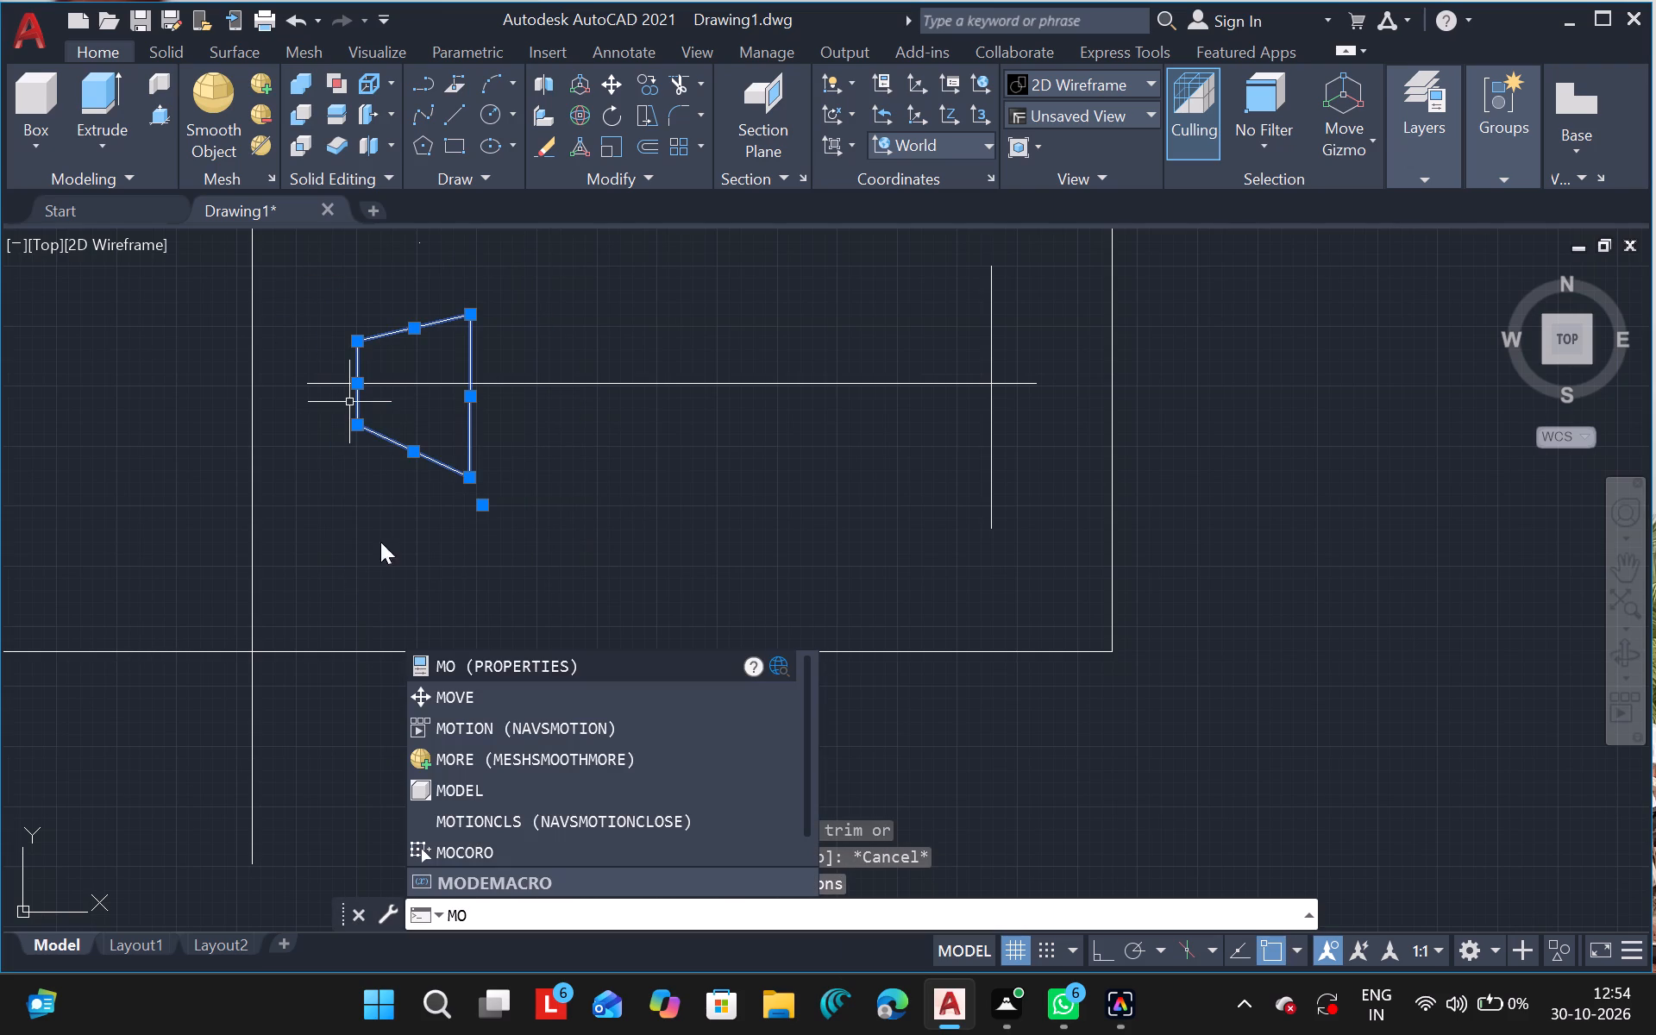
{"action": "left_click", "coordinate": [467, 698]}
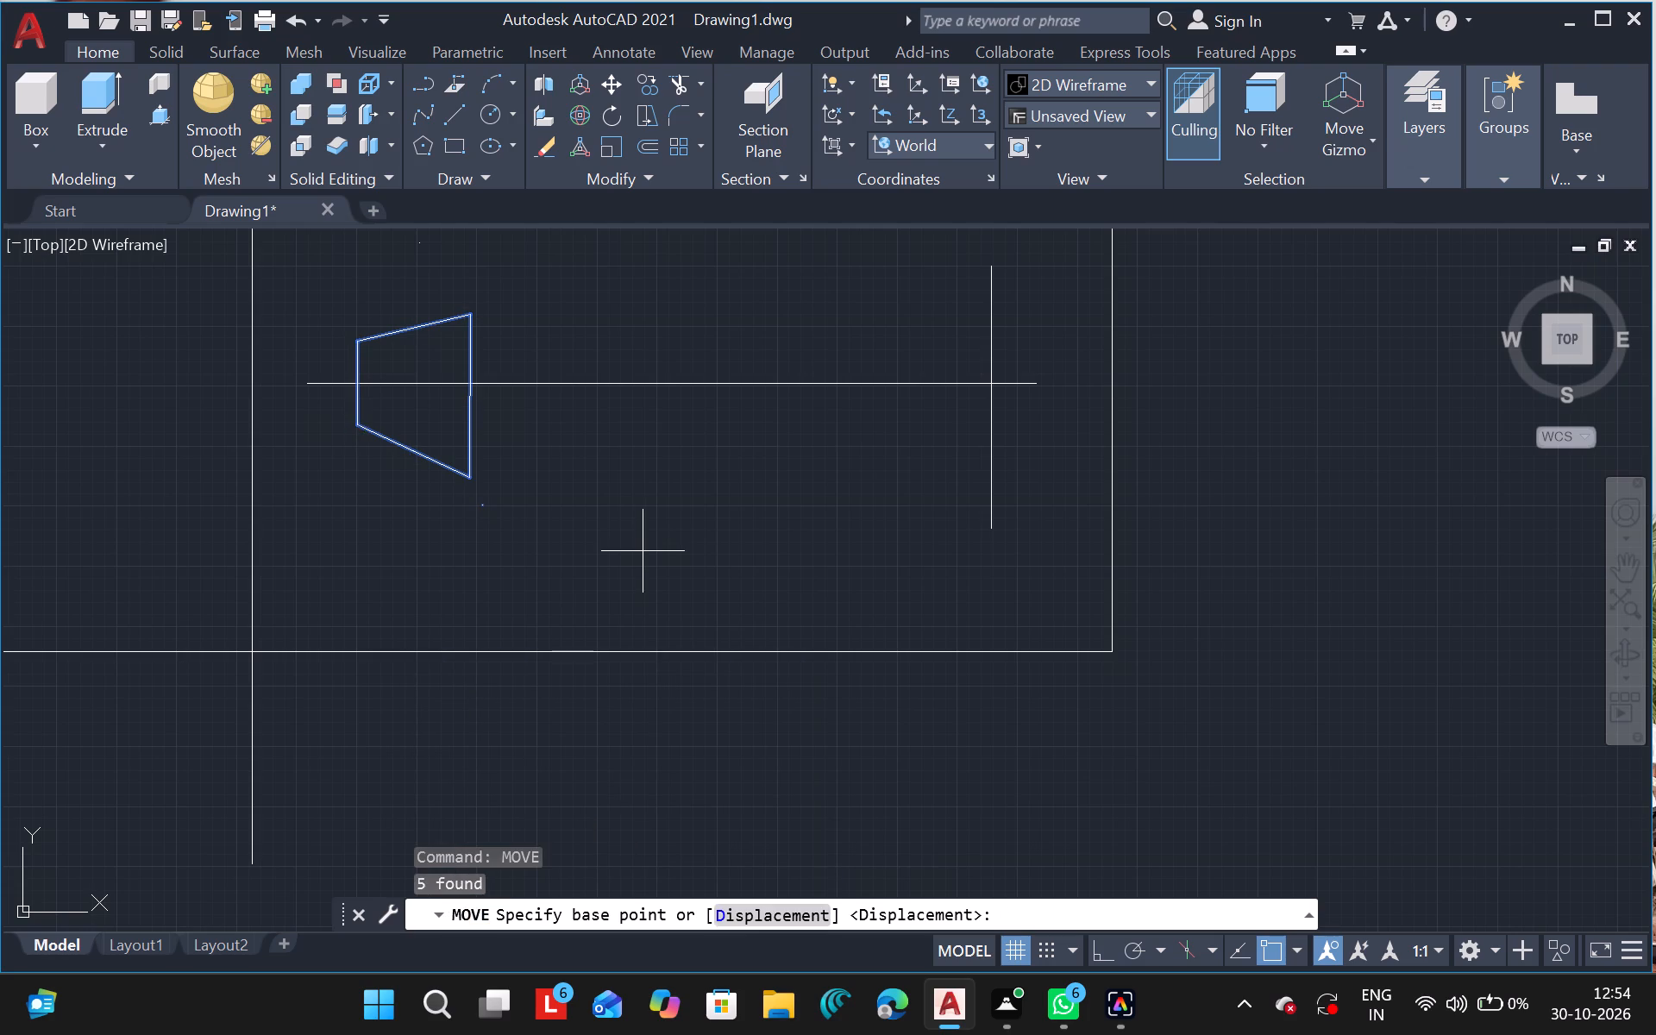
{"action": "left_click_drag", "start_coordinate": [643, 551], "coordinate": [639, 540]}
{"action": "left_click", "coordinate": [639, 540]}
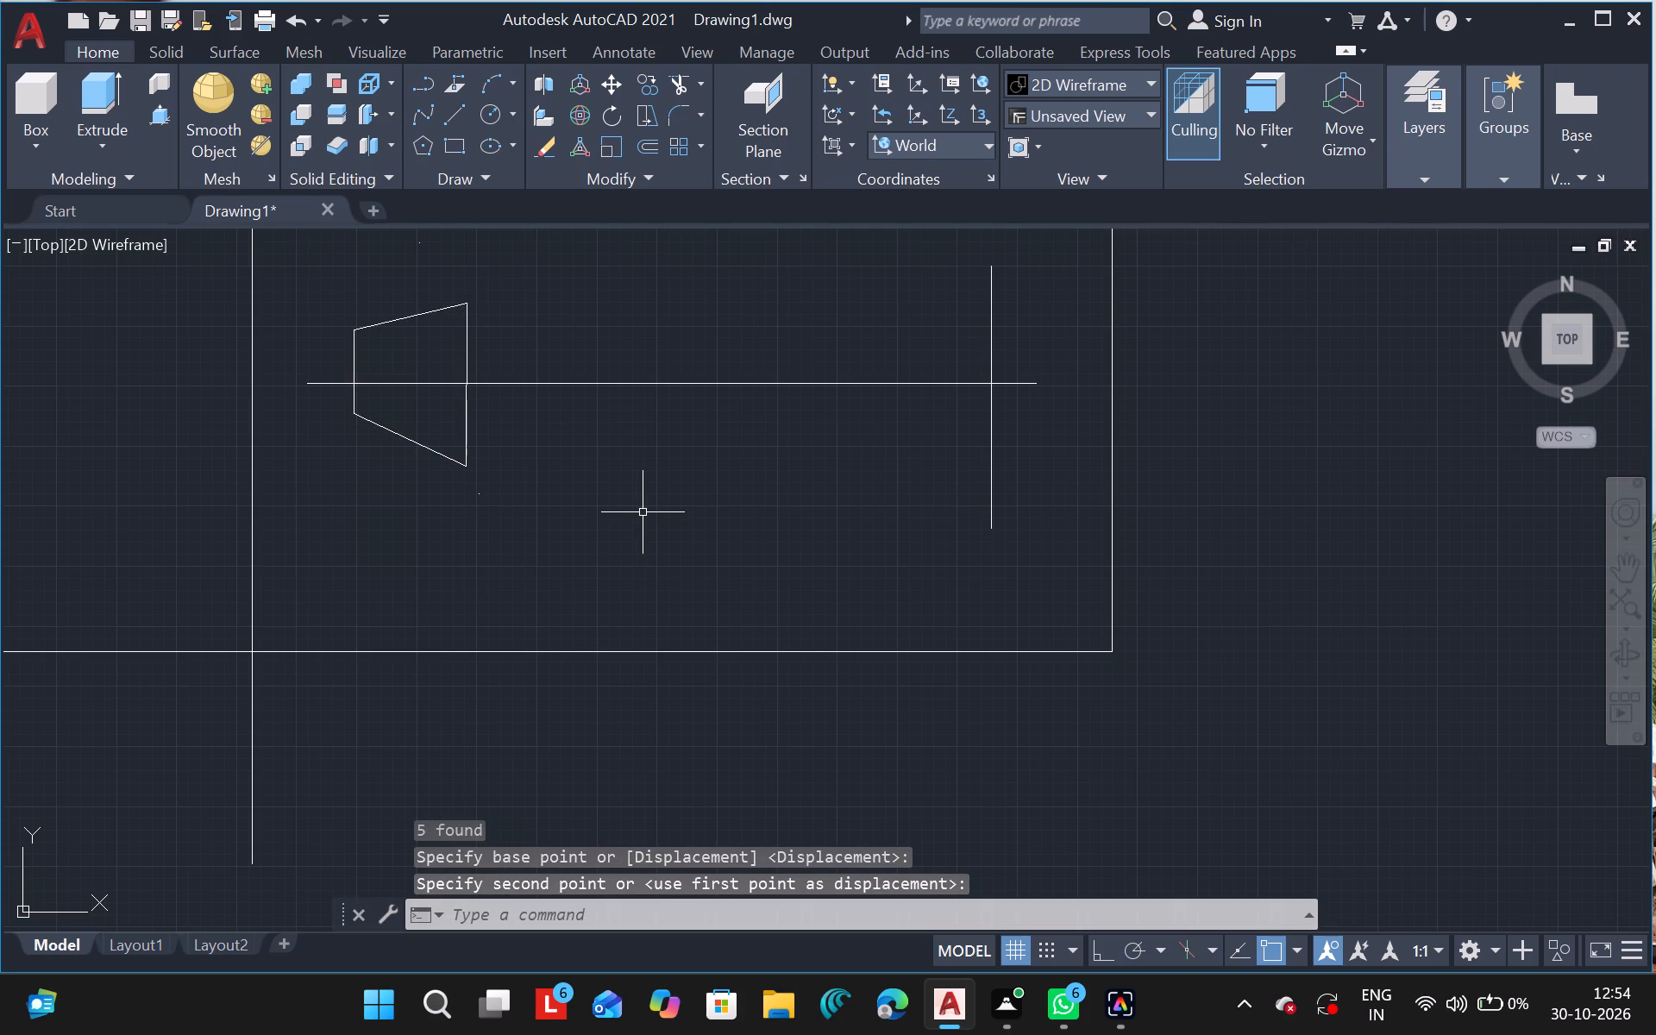
{"action": "key", "text": "Escape"}
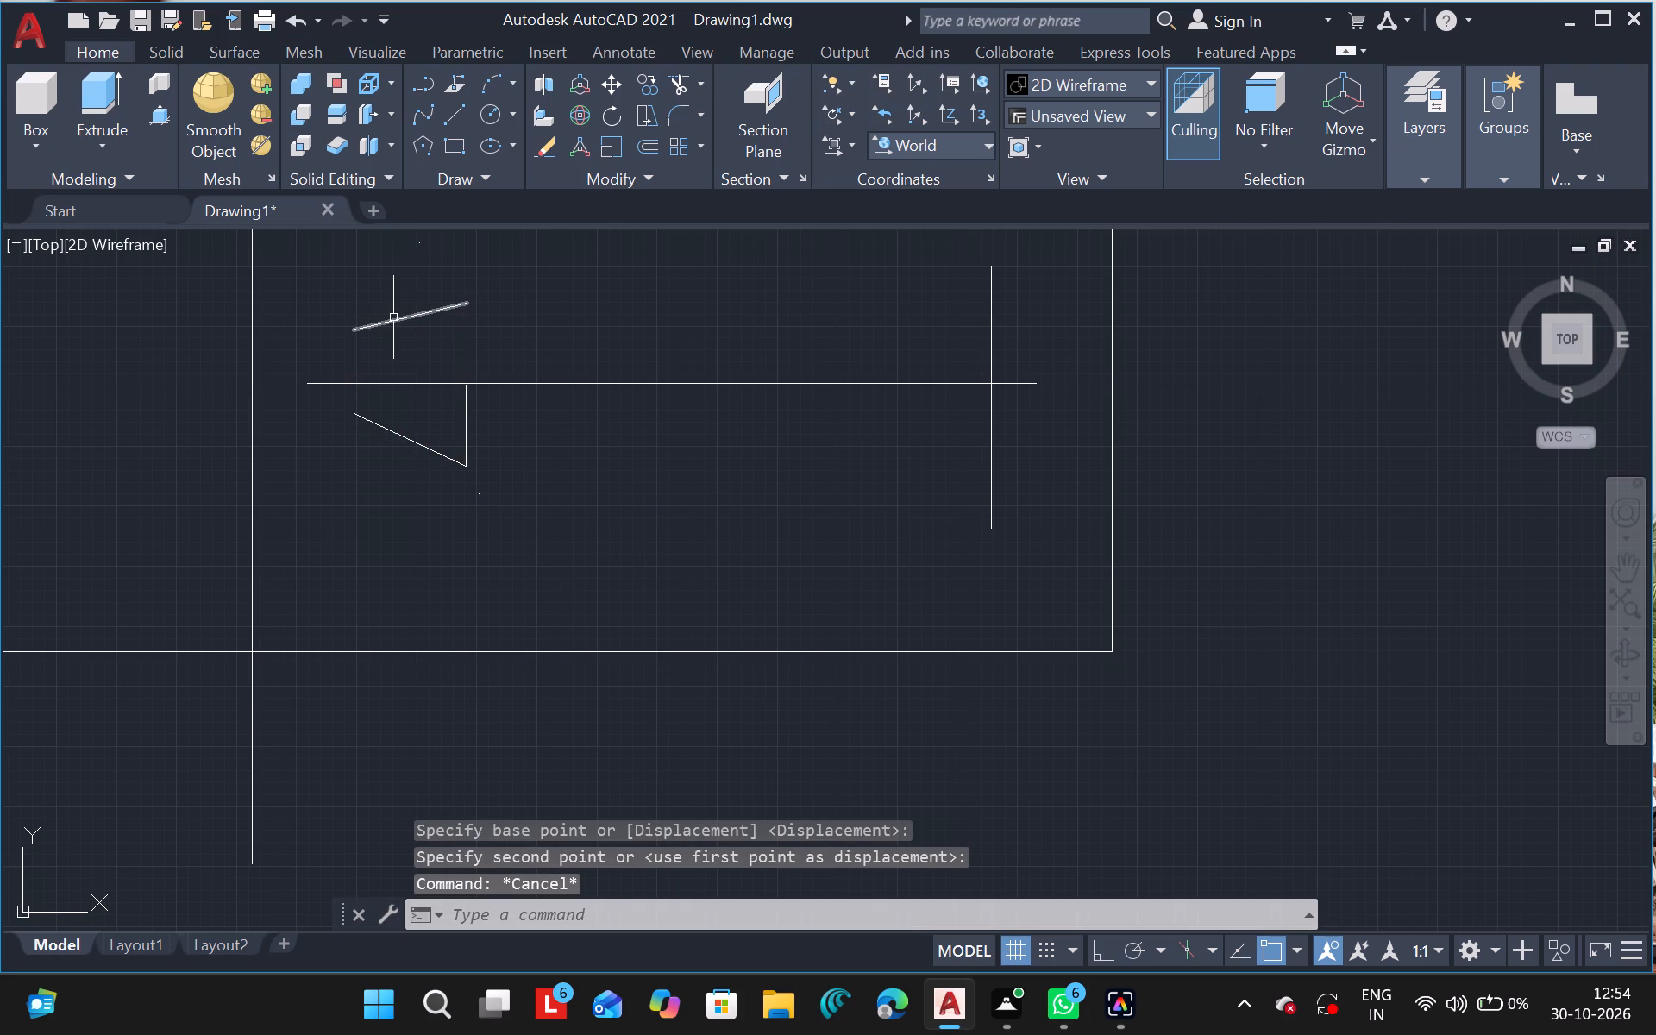
Replace the tapered figure's upper sloped line with a steeper one, joined by a vertical segment to the longer vertical's upper end.
{"action": "left_click_drag", "start_coordinate": [393, 317], "coordinate": [520, 329]}
{"action": "key", "text": "Delete"}
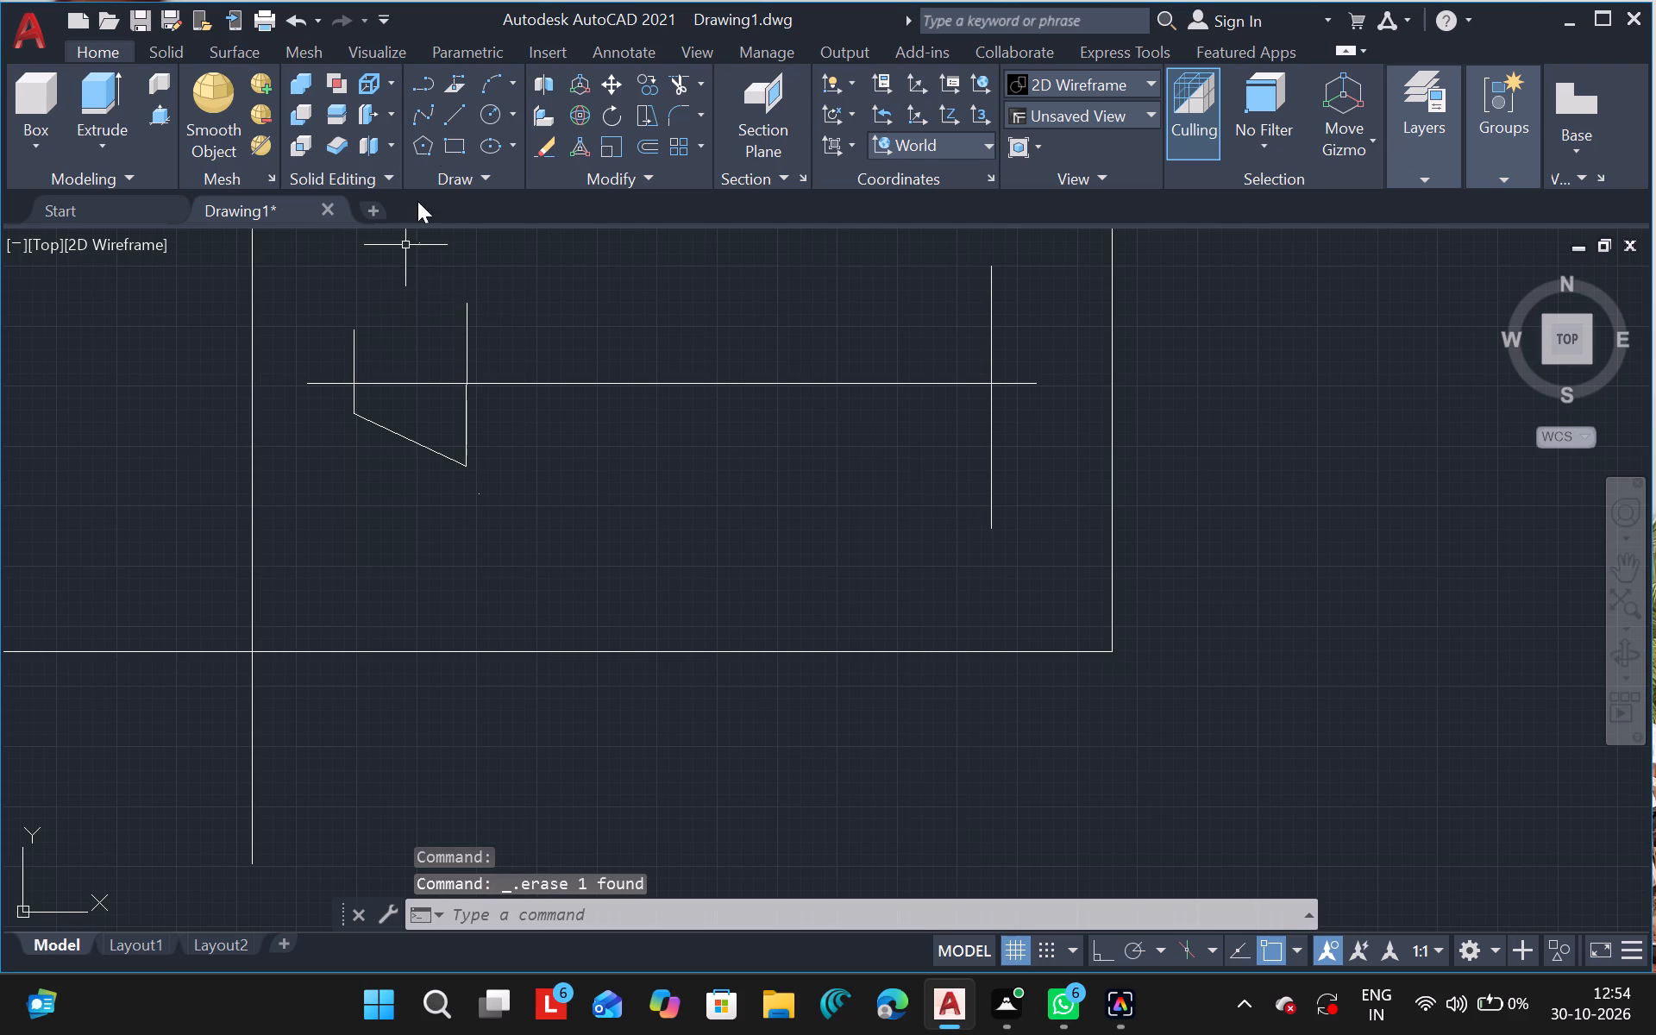
{"action": "left_click", "coordinate": [444, 119]}
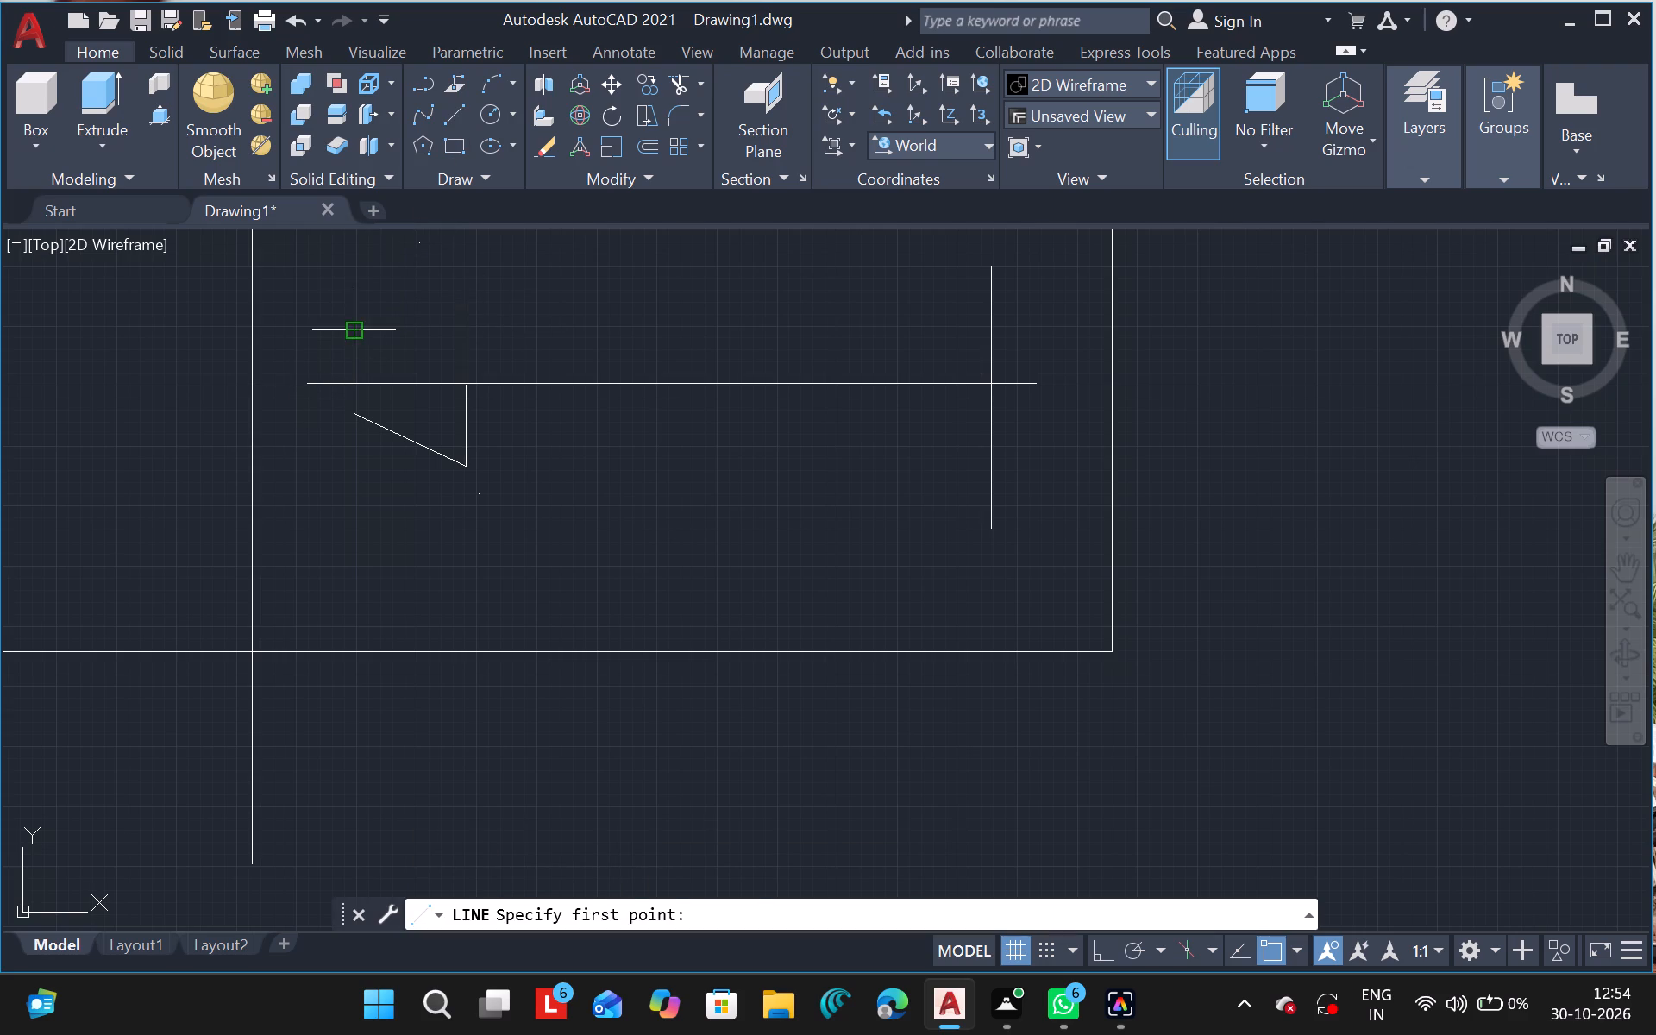
{"action": "left_click_drag", "start_coordinate": [359, 333], "coordinate": [472, 263]}
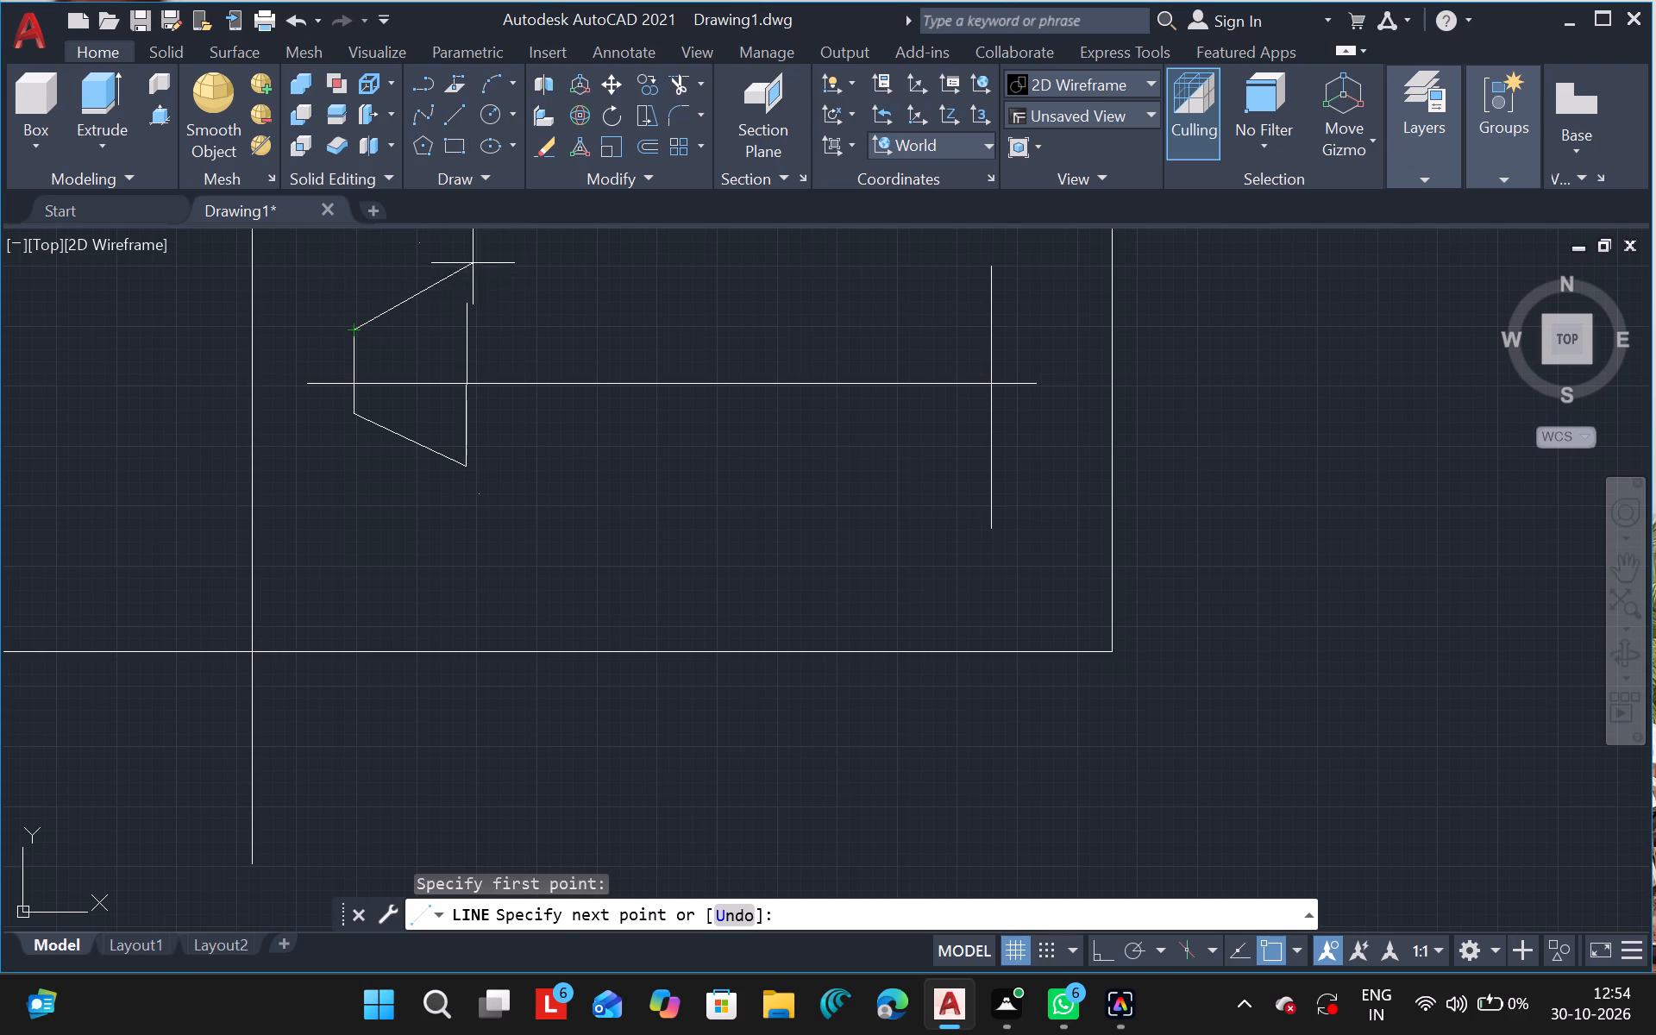
{"action": "left_click_drag", "start_coordinate": [472, 263], "coordinate": [457, 274]}
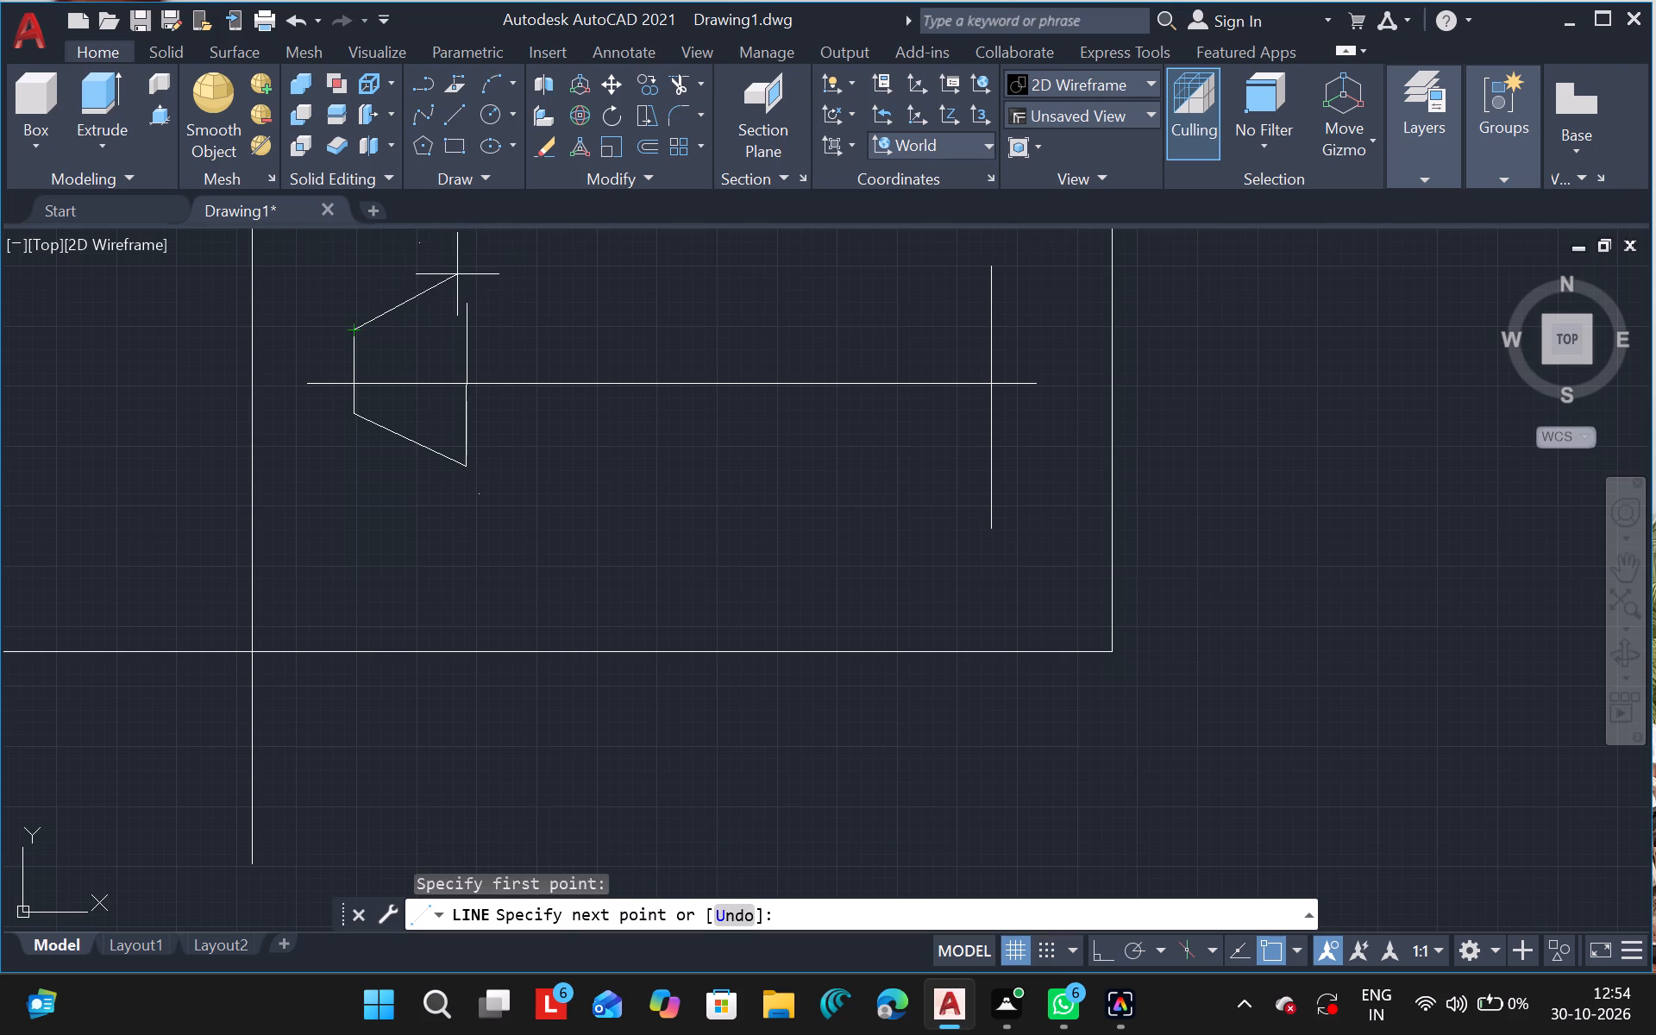
{"action": "left_click_drag", "start_coordinate": [457, 274], "coordinate": [459, 269]}
{"action": "left_click", "coordinate": [459, 269]}
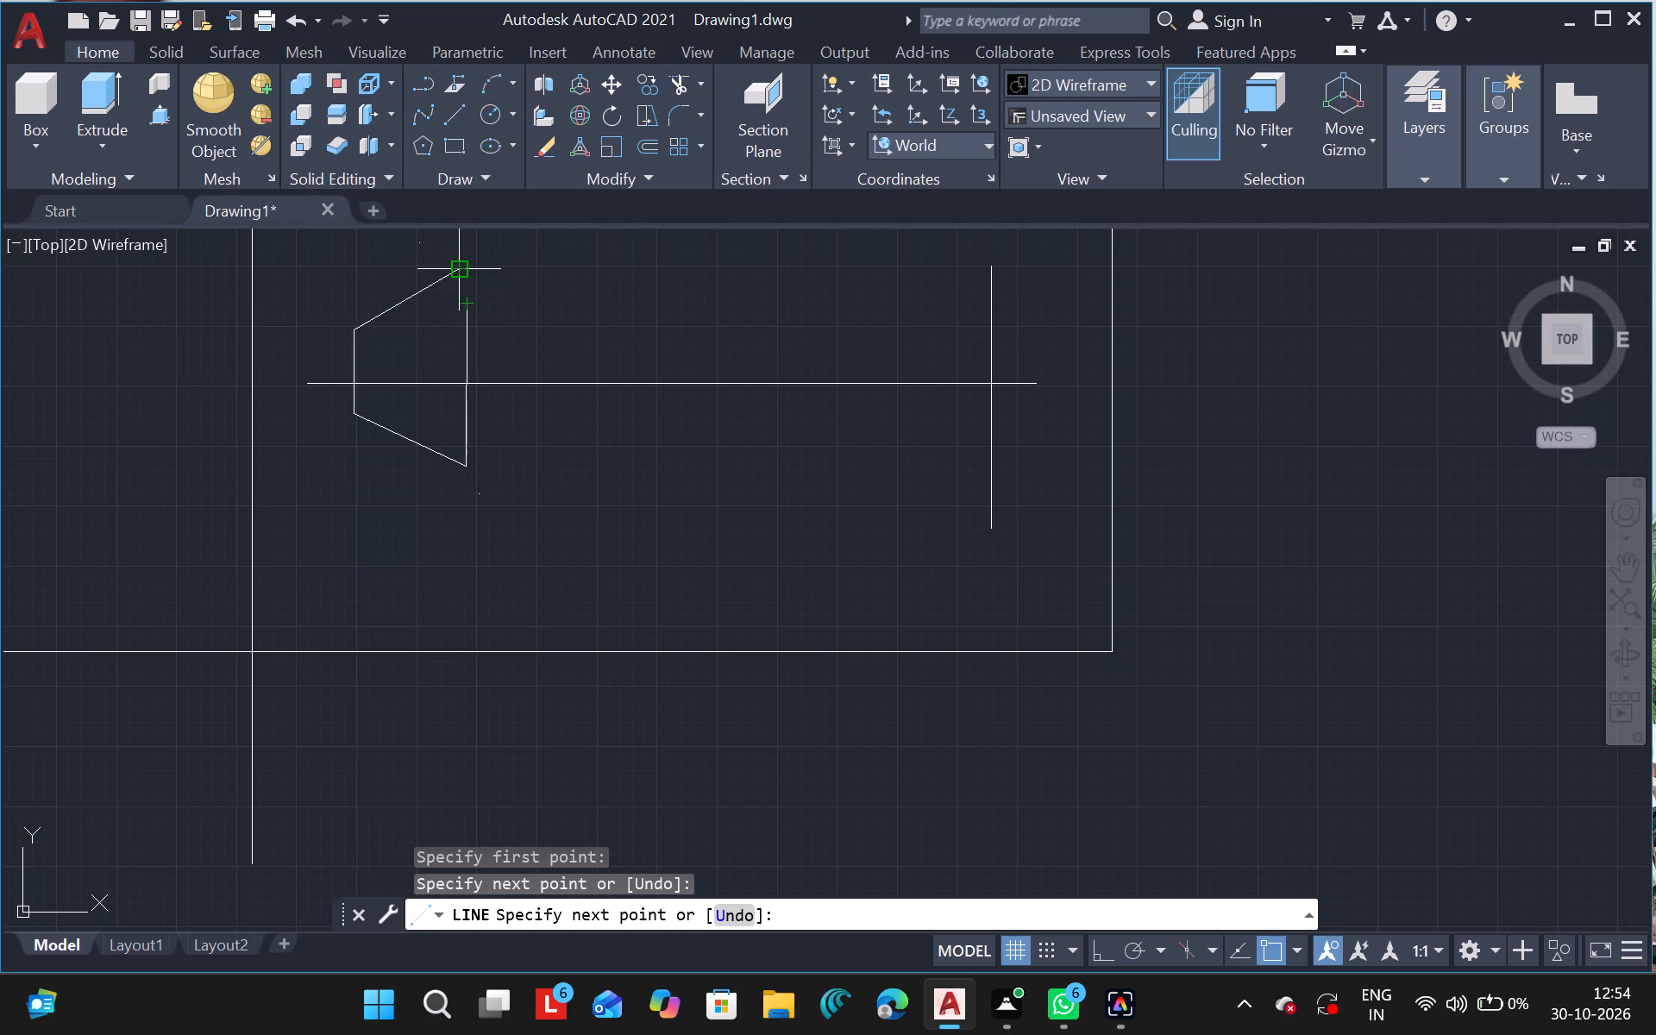
{"action": "key", "text": "ctrl+z"}
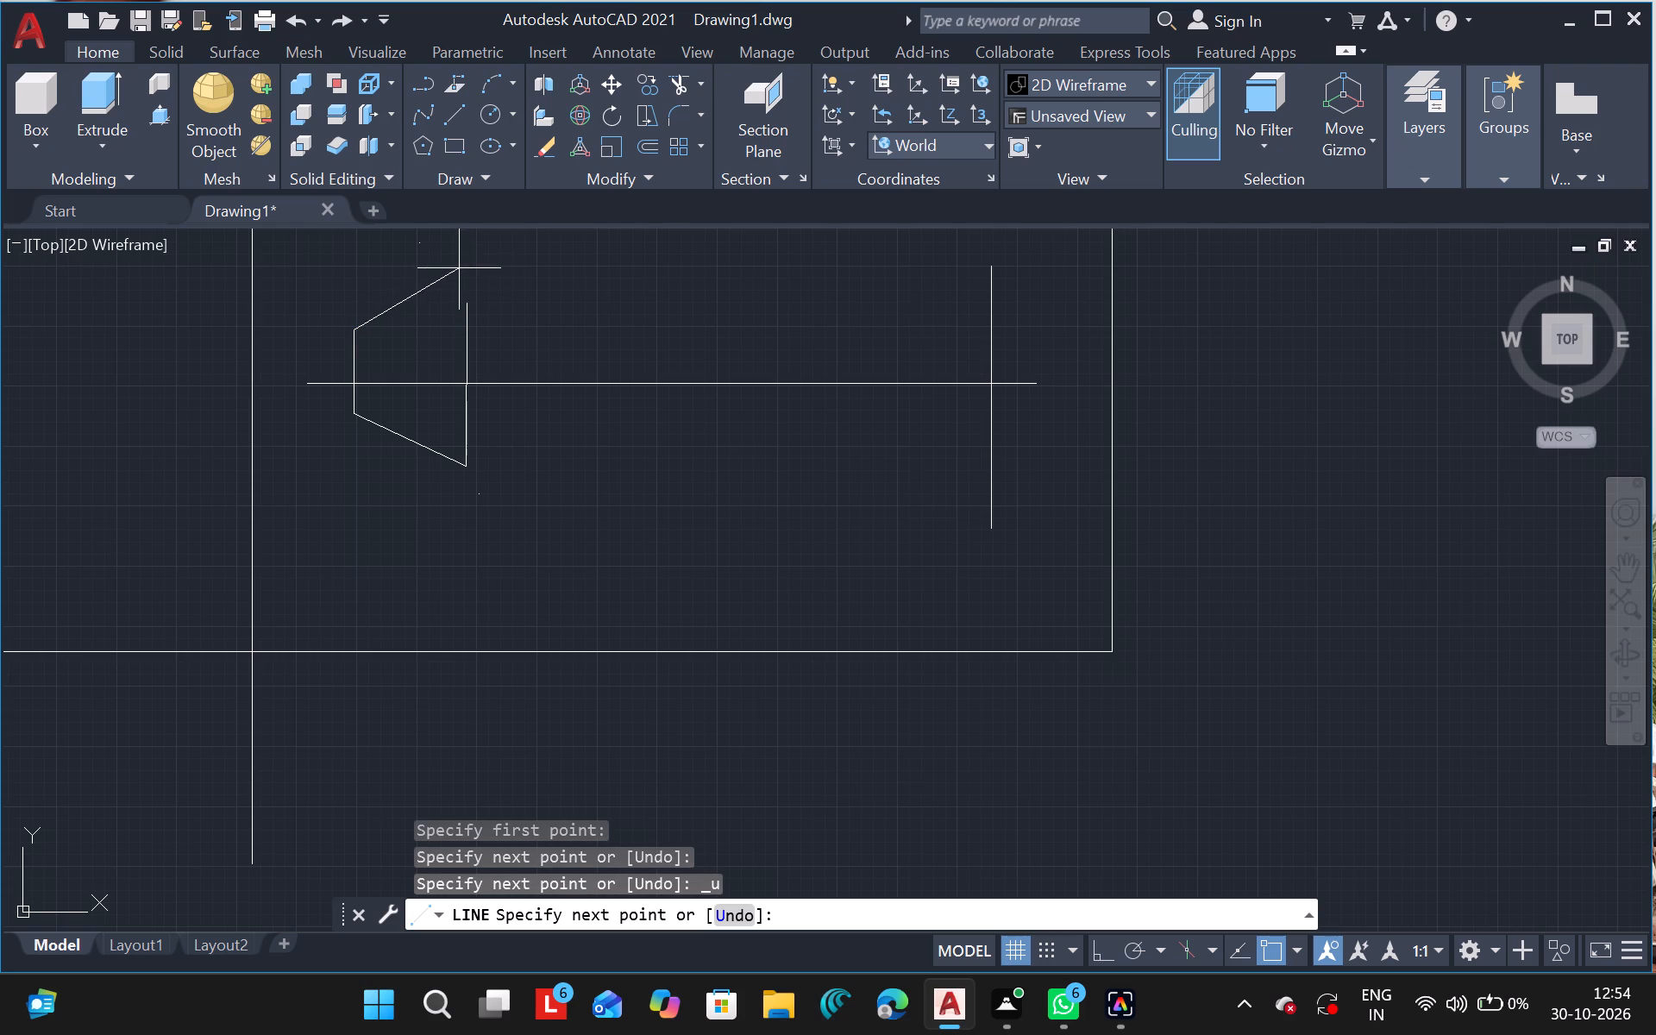
{"action": "left_click_drag", "start_coordinate": [467, 265], "coordinate": [461, 306]}
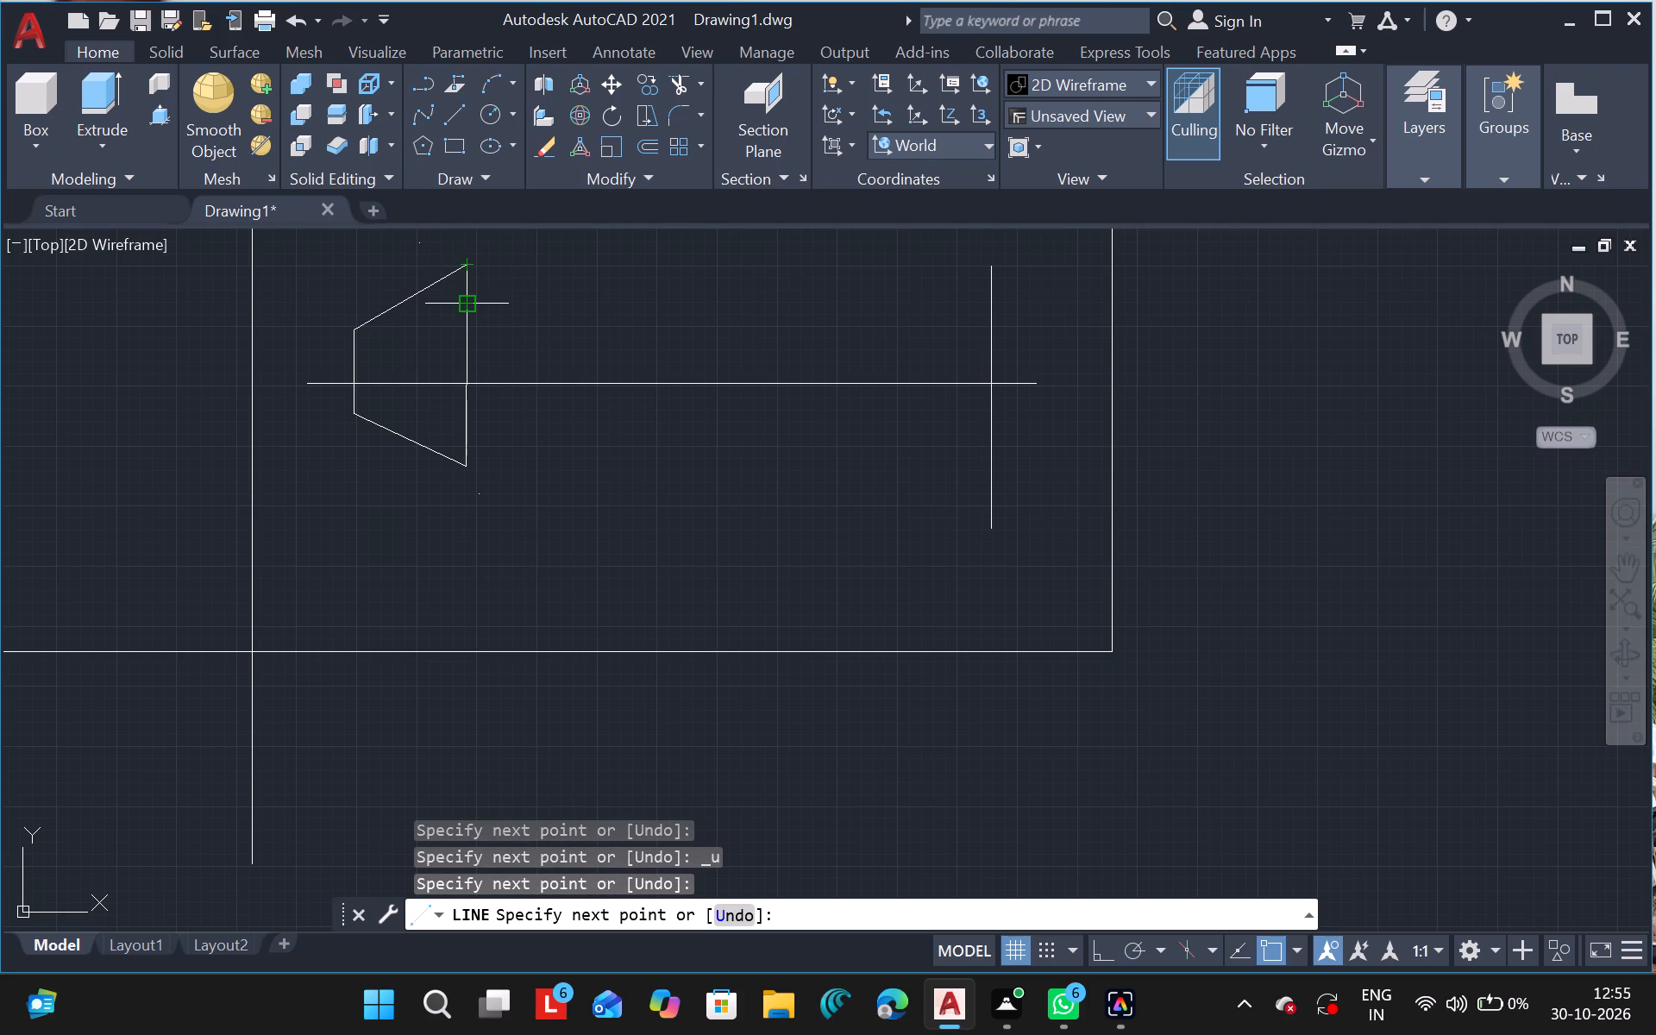
{"action": "left_click_drag", "start_coordinate": [461, 306], "coordinate": [461, 310]}
{"action": "left_click", "coordinate": [461, 310]}
{"action": "key", "text": "Escape"}
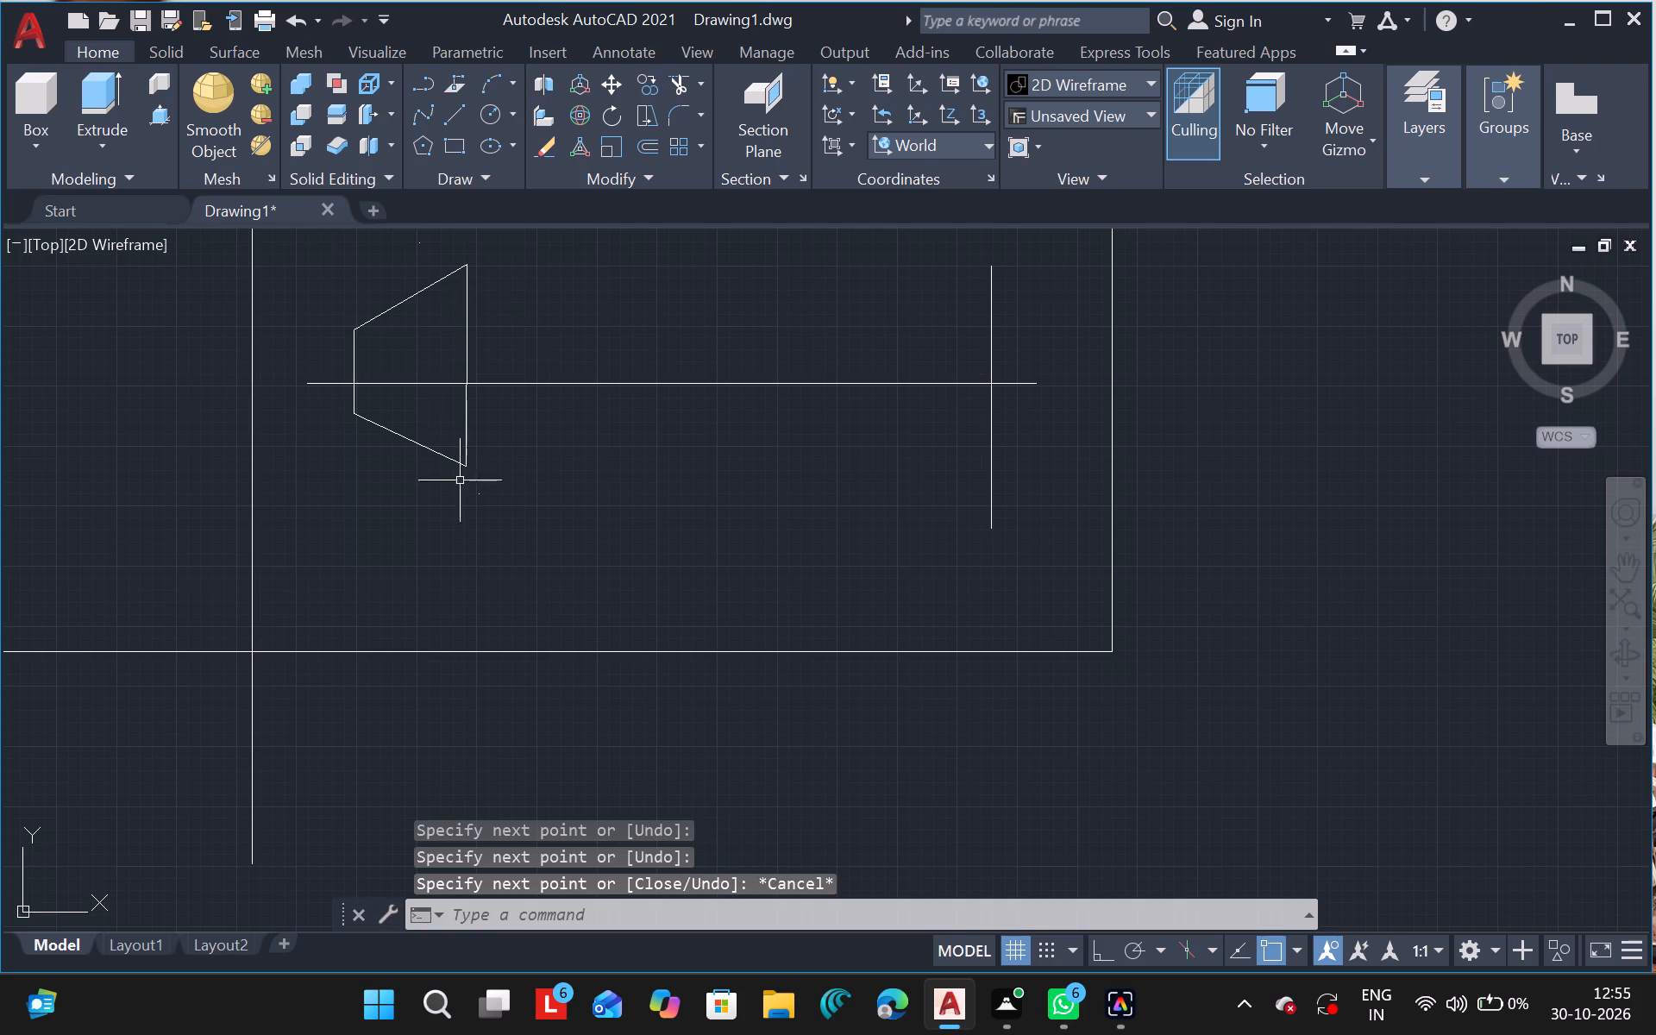
Replace the lower sloped line with a steeper one, extending both vertical sides down to meet its ends.
{"action": "left_click_drag", "start_coordinate": [436, 452], "coordinate": [530, 491]}
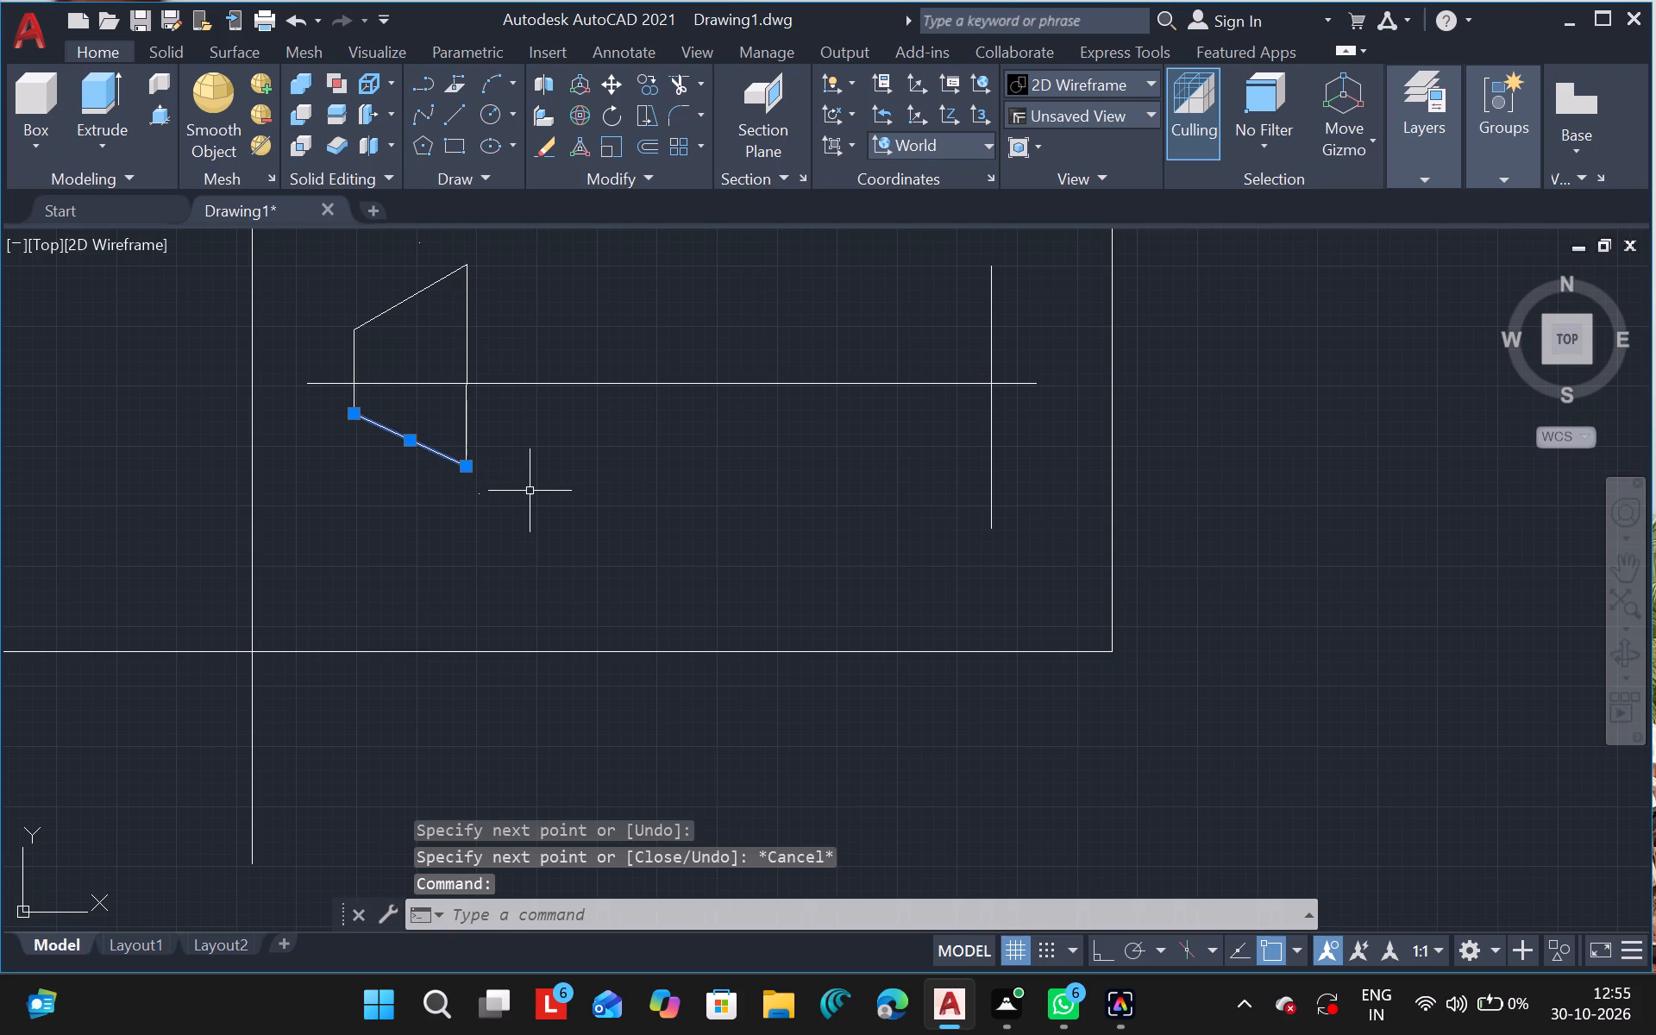
{"action": "key", "text": "Delete"}
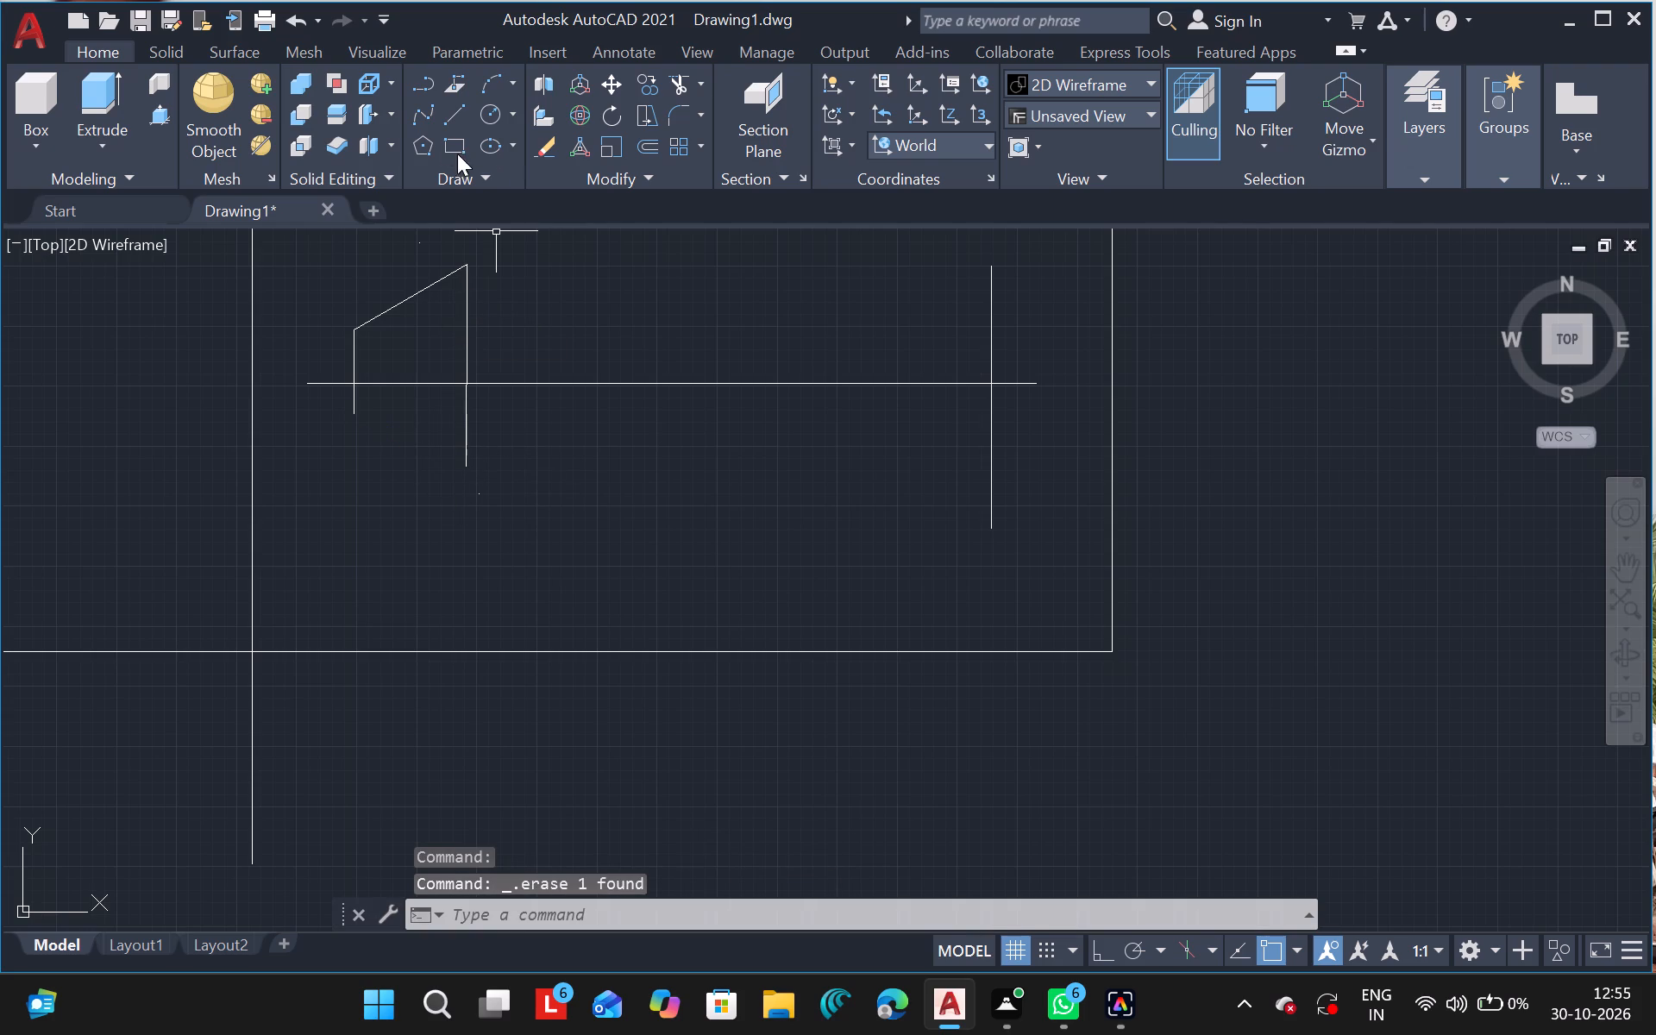
{"action": "left_click", "coordinate": [451, 108]}
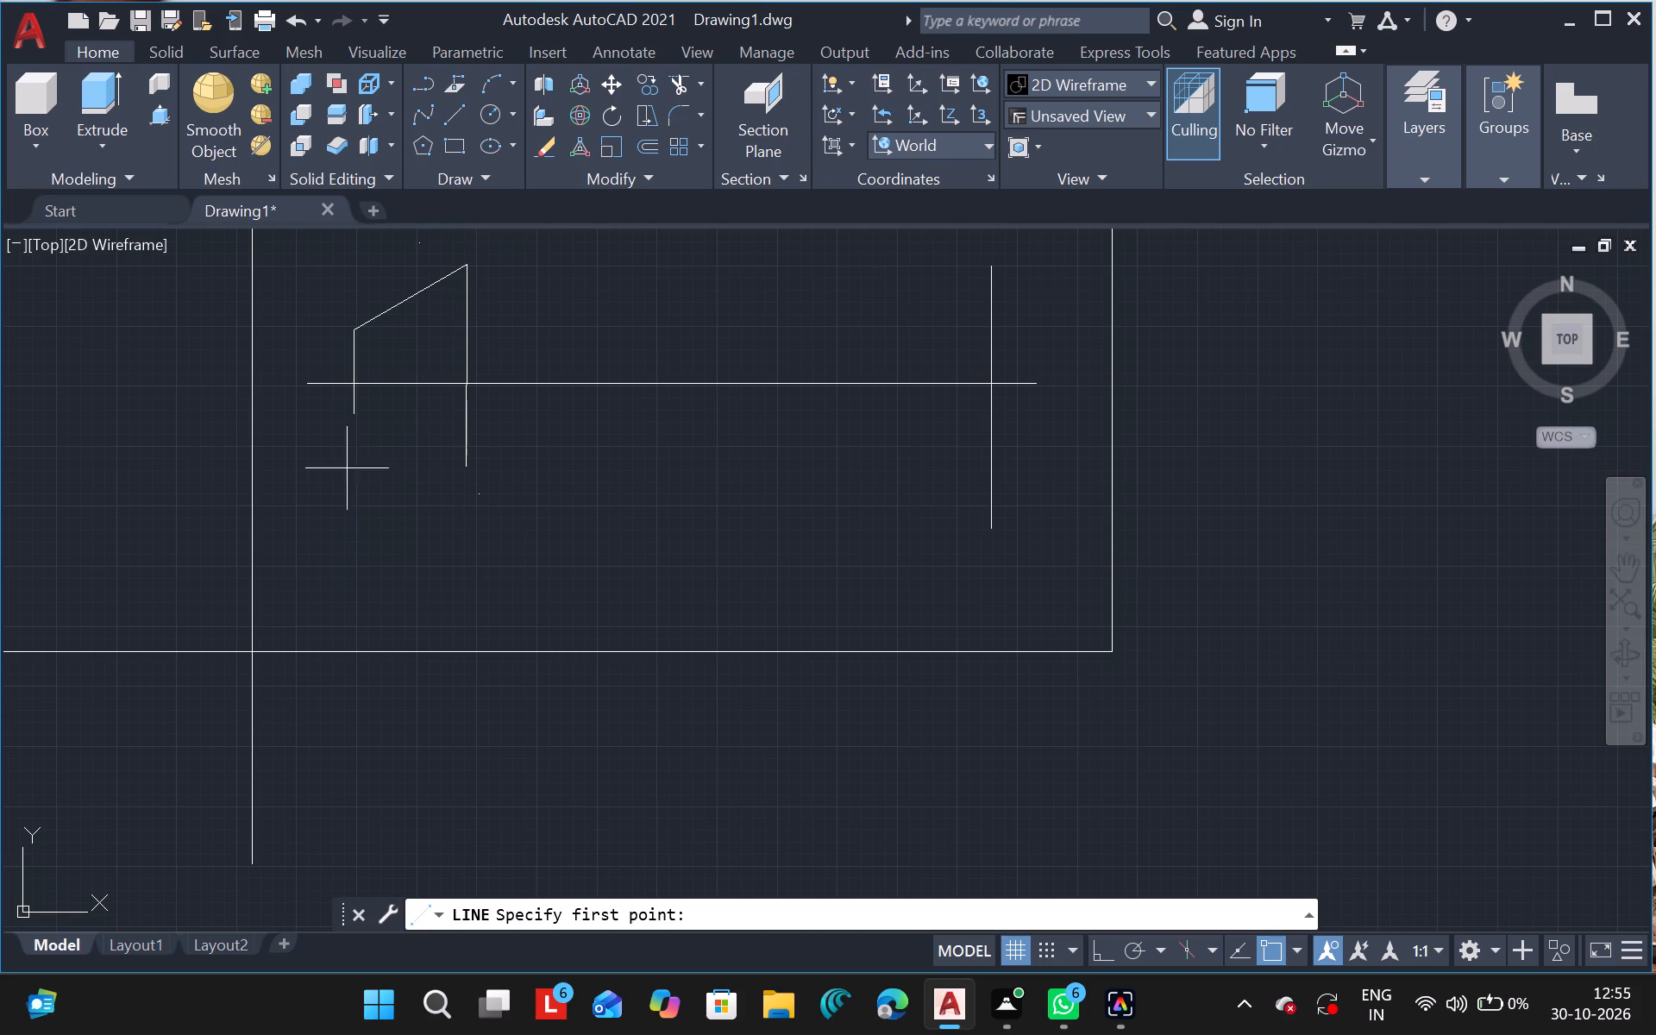
{"action": "left_click_drag", "start_coordinate": [354, 419], "coordinate": [382, 482]}
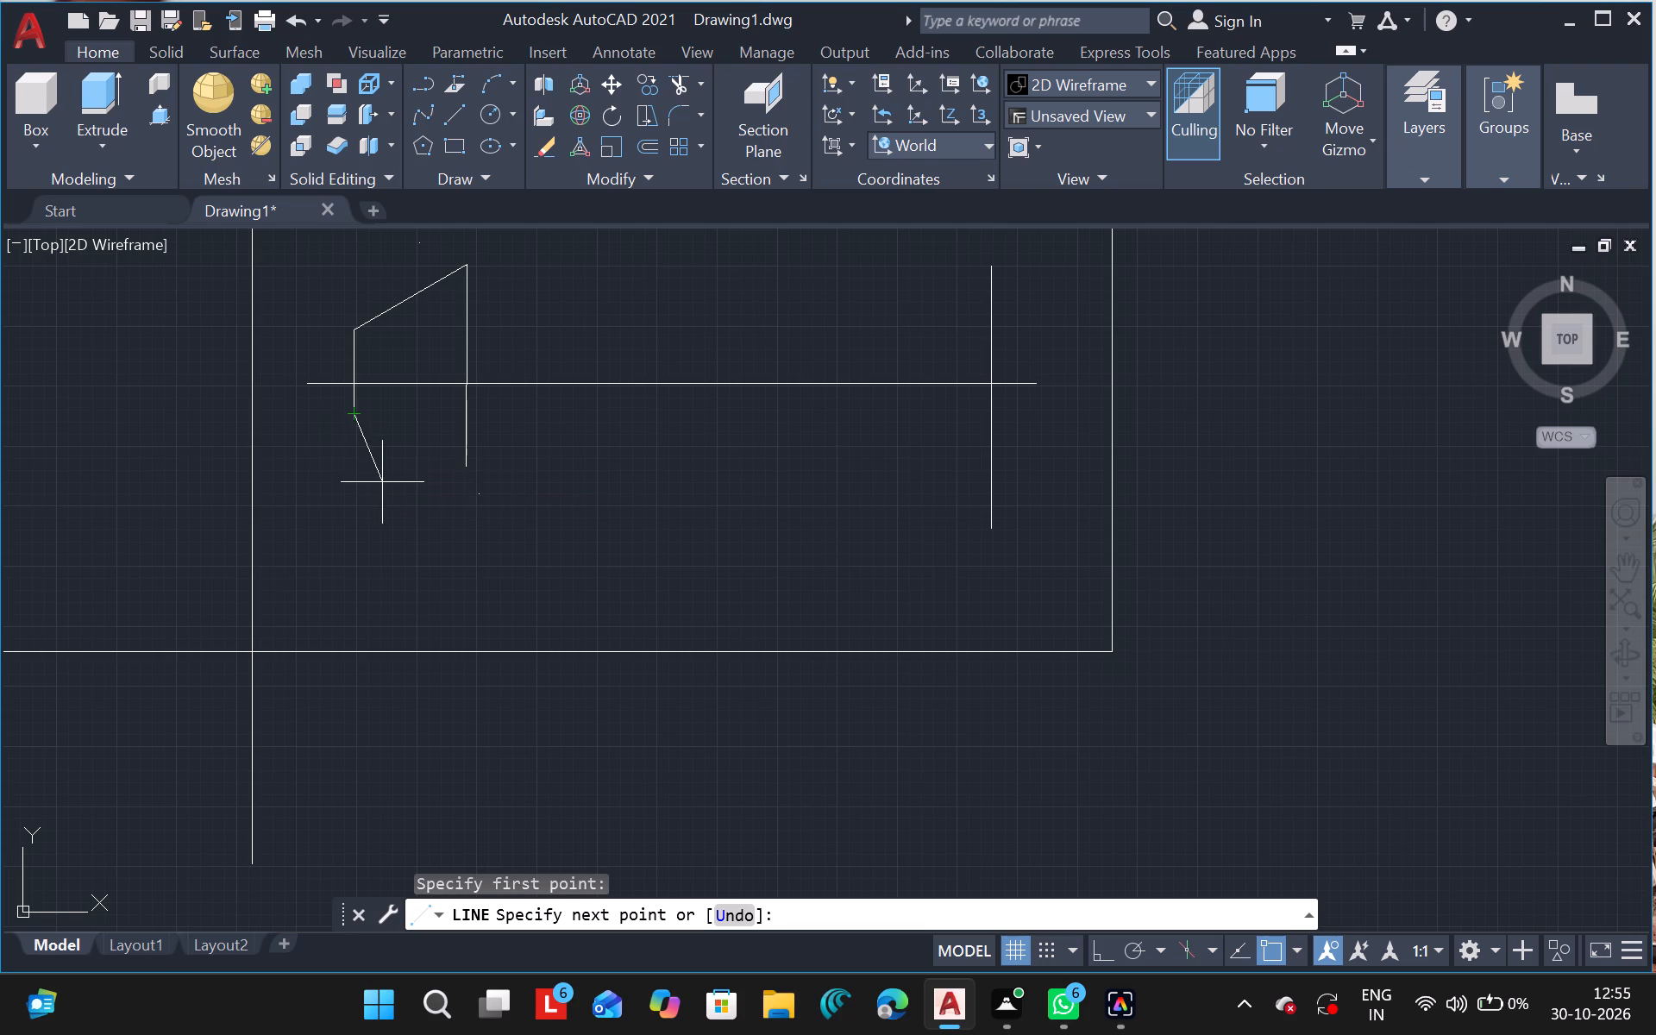
{"action": "left_click_drag", "start_coordinate": [382, 482], "coordinate": [460, 499]}
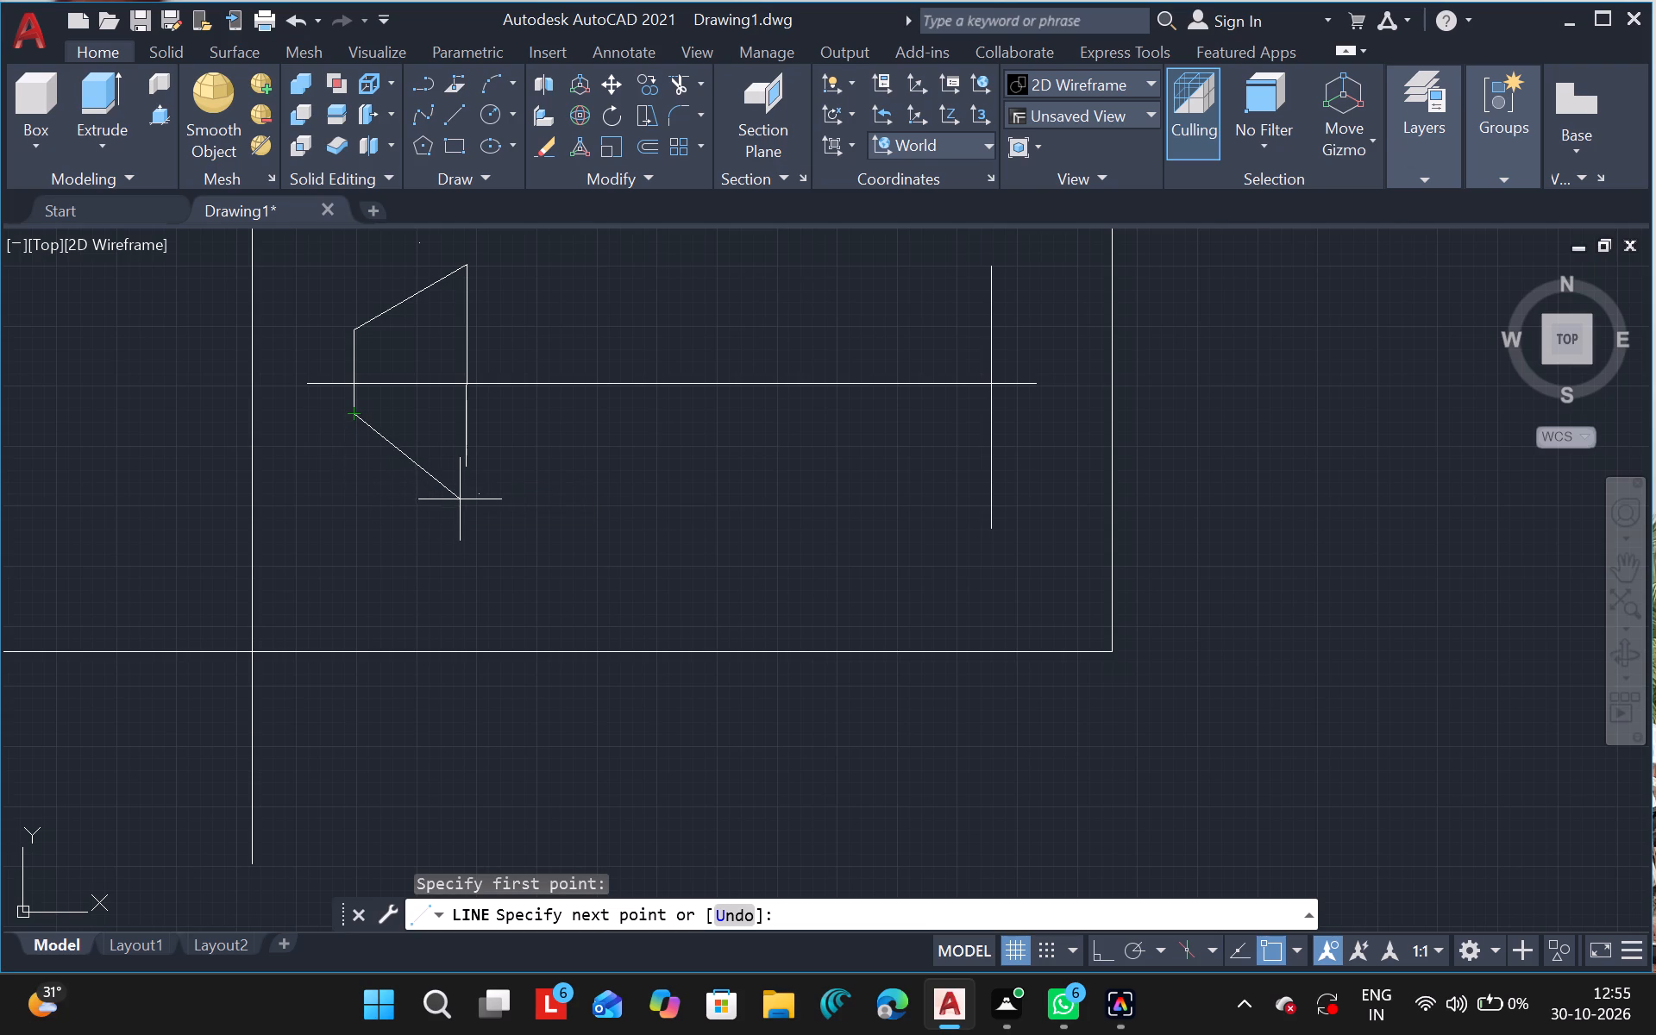
{"action": "left_click_drag", "start_coordinate": [460, 499], "coordinate": [461, 499]}
{"action": "left_click", "coordinate": [354, 459]}
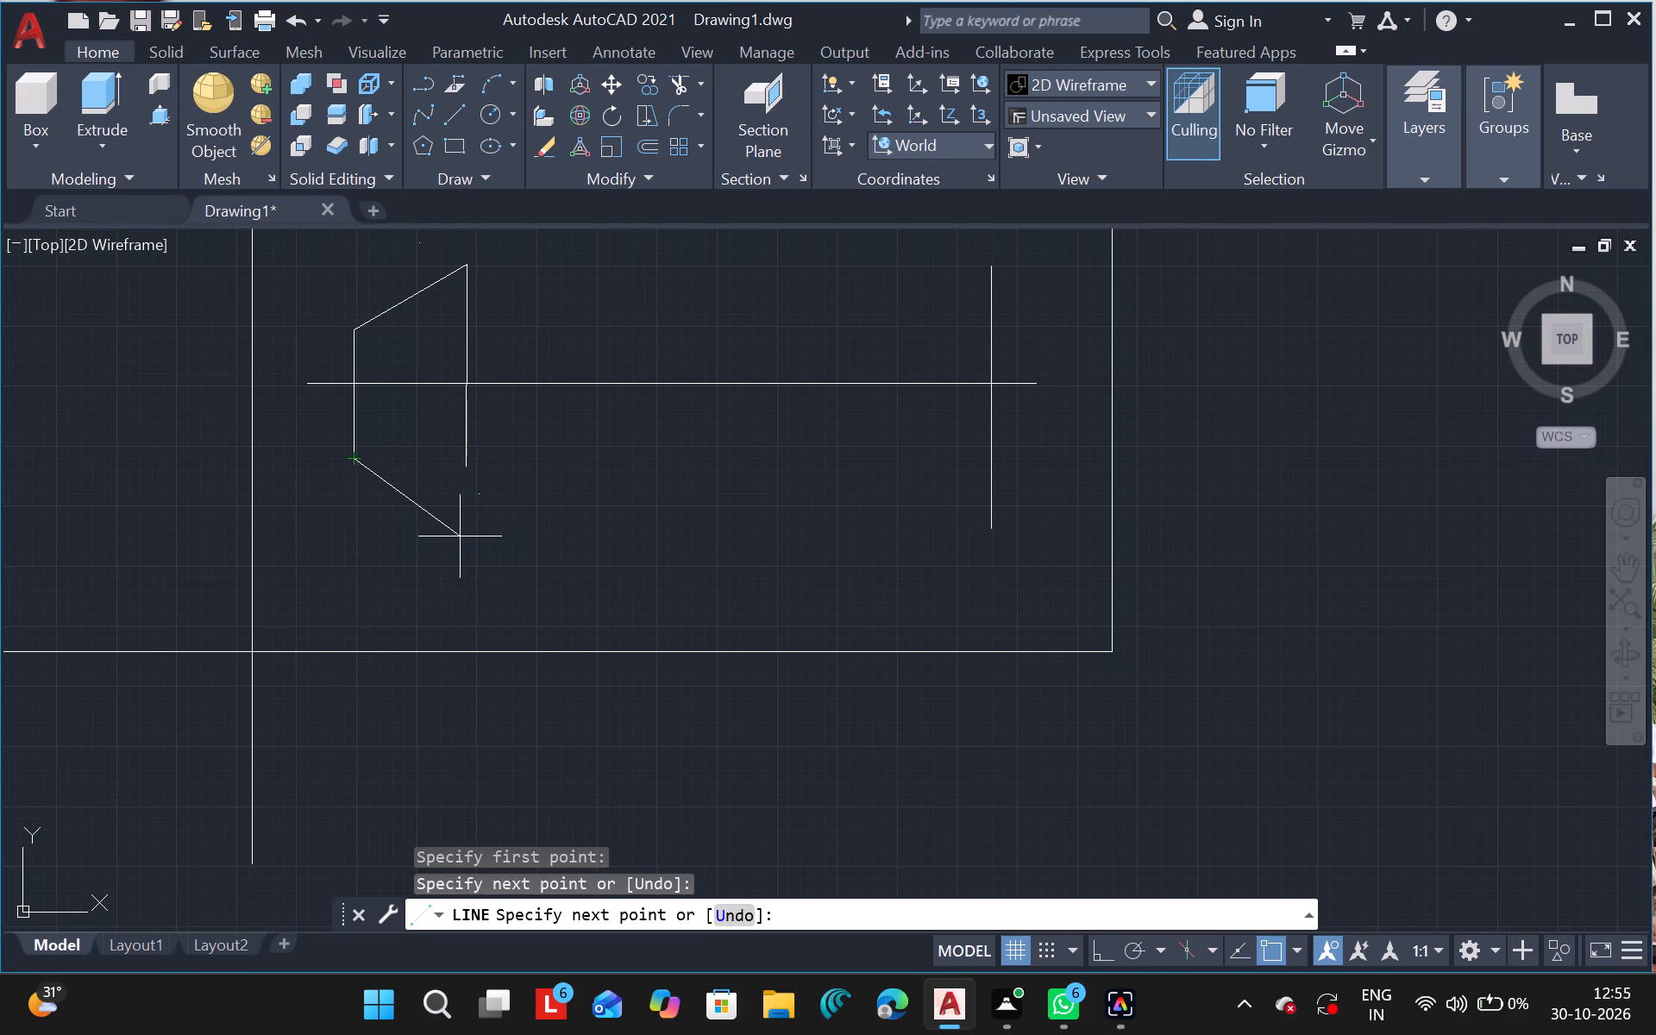
{"action": "left_click_drag", "start_coordinate": [460, 536], "coordinate": [473, 474]}
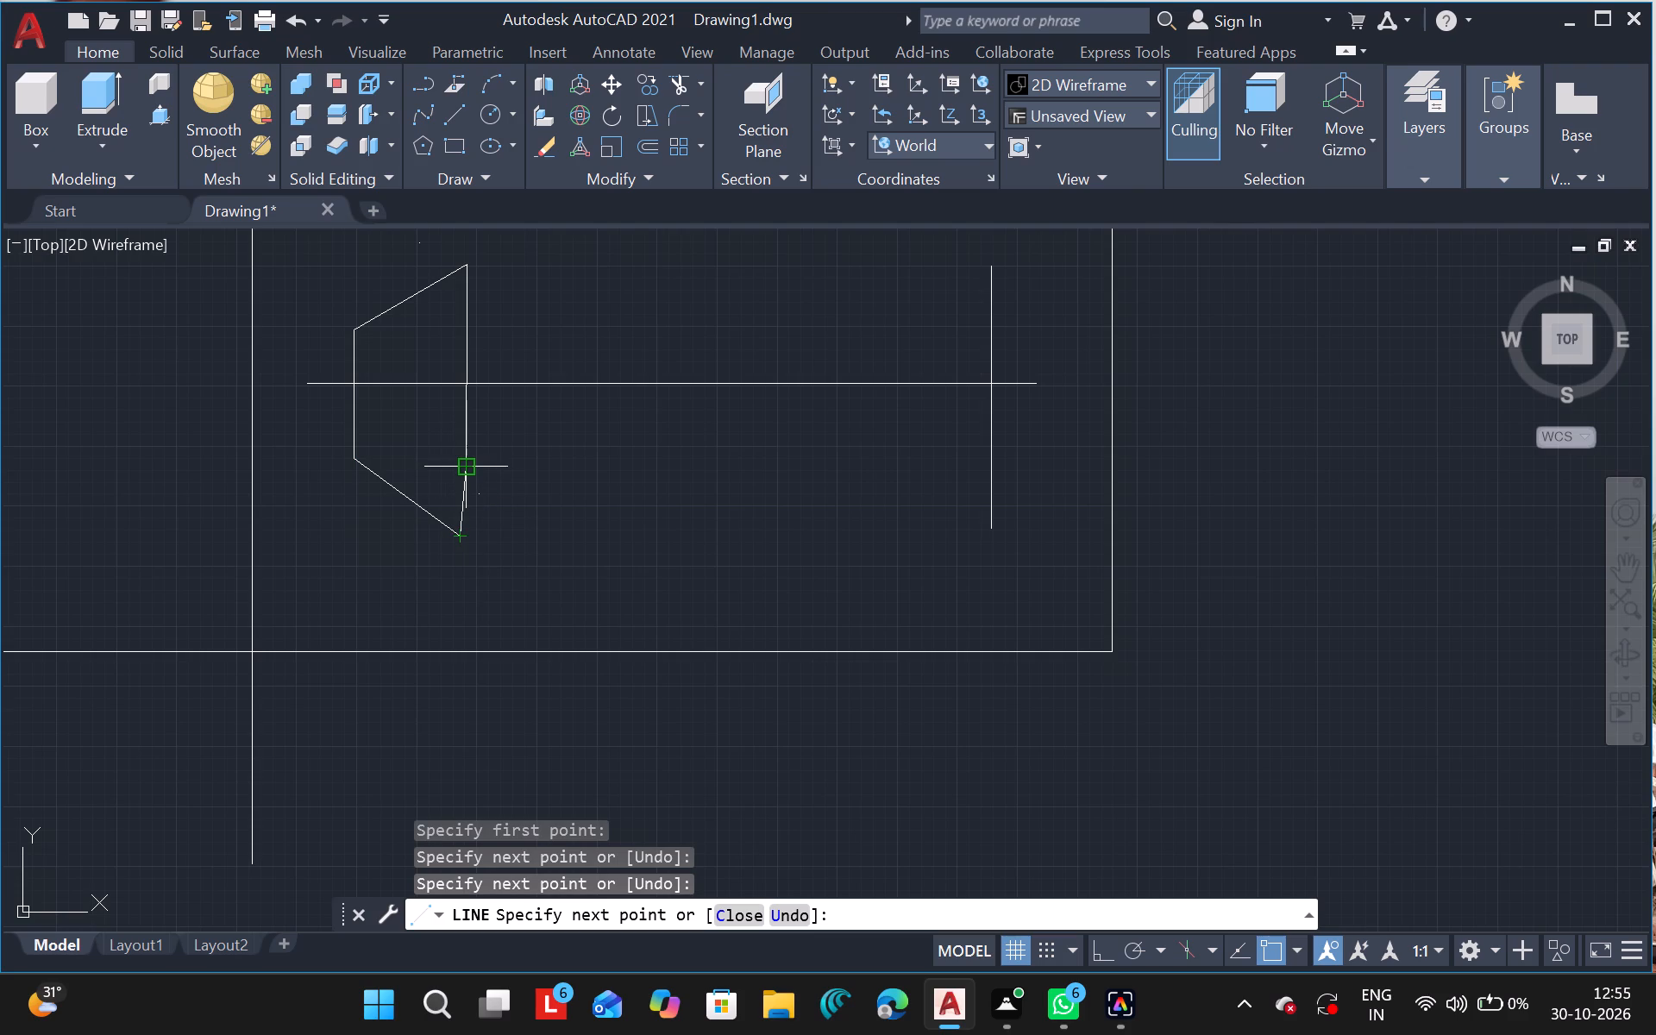
{"action": "key", "text": "ctrl+z"}
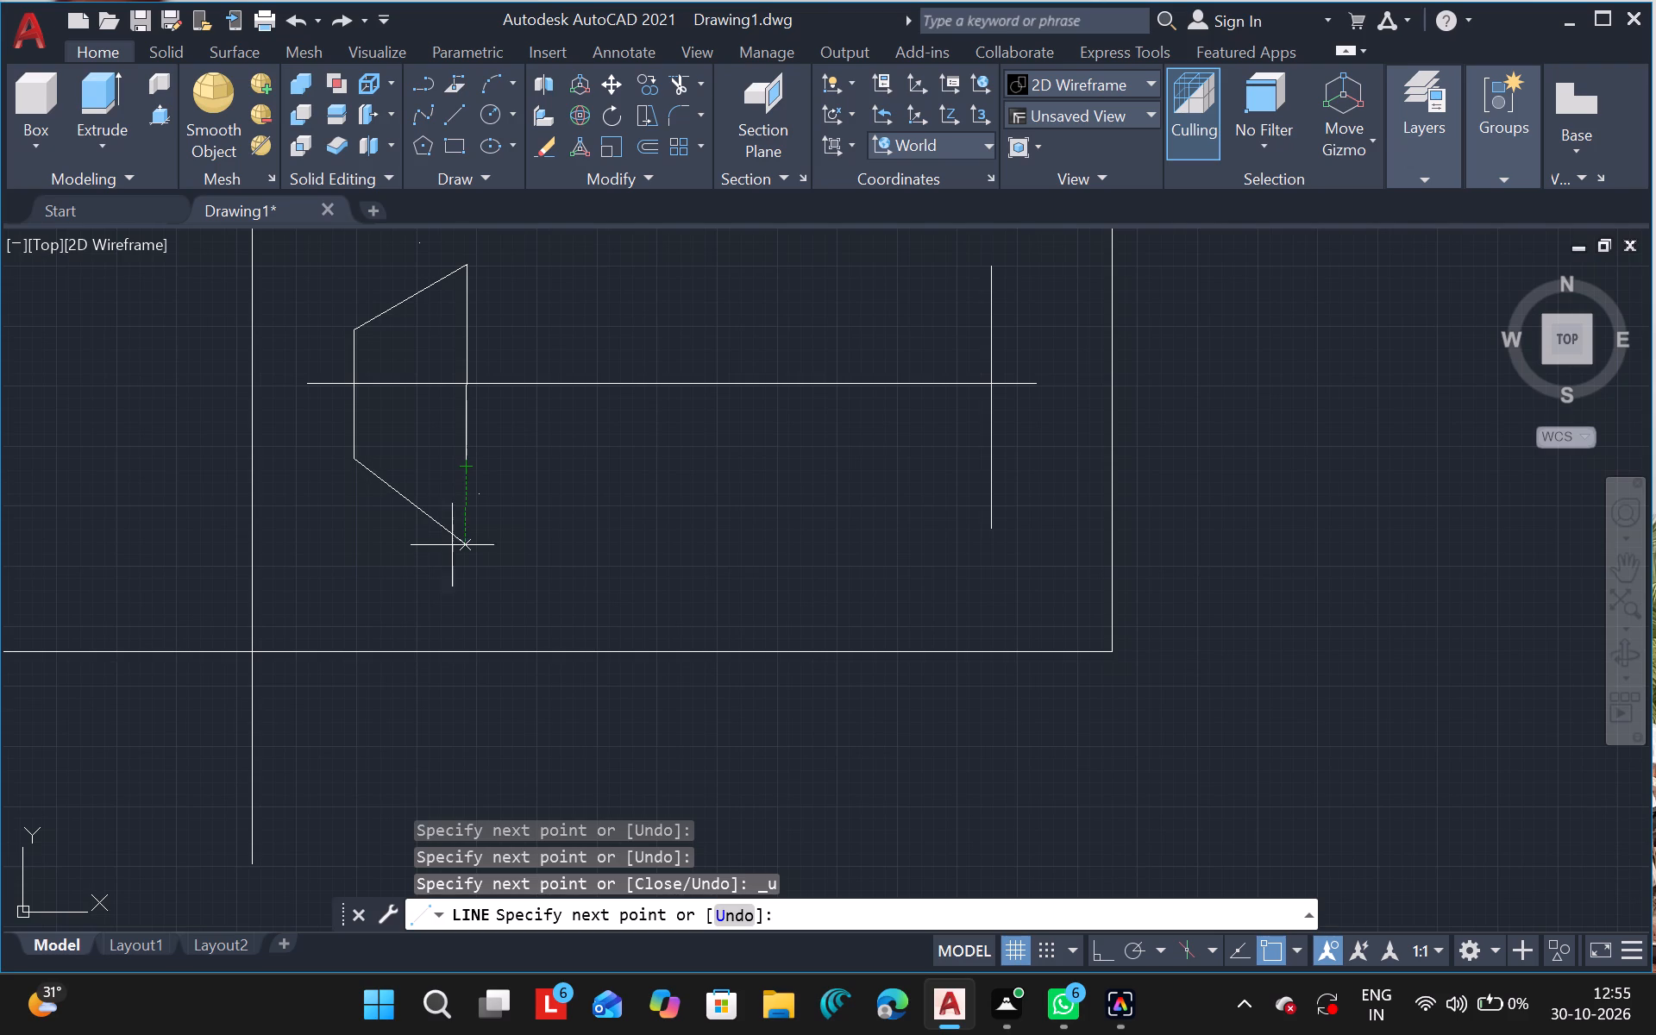
{"action": "left_click_drag", "start_coordinate": [461, 548], "coordinate": [463, 483]}
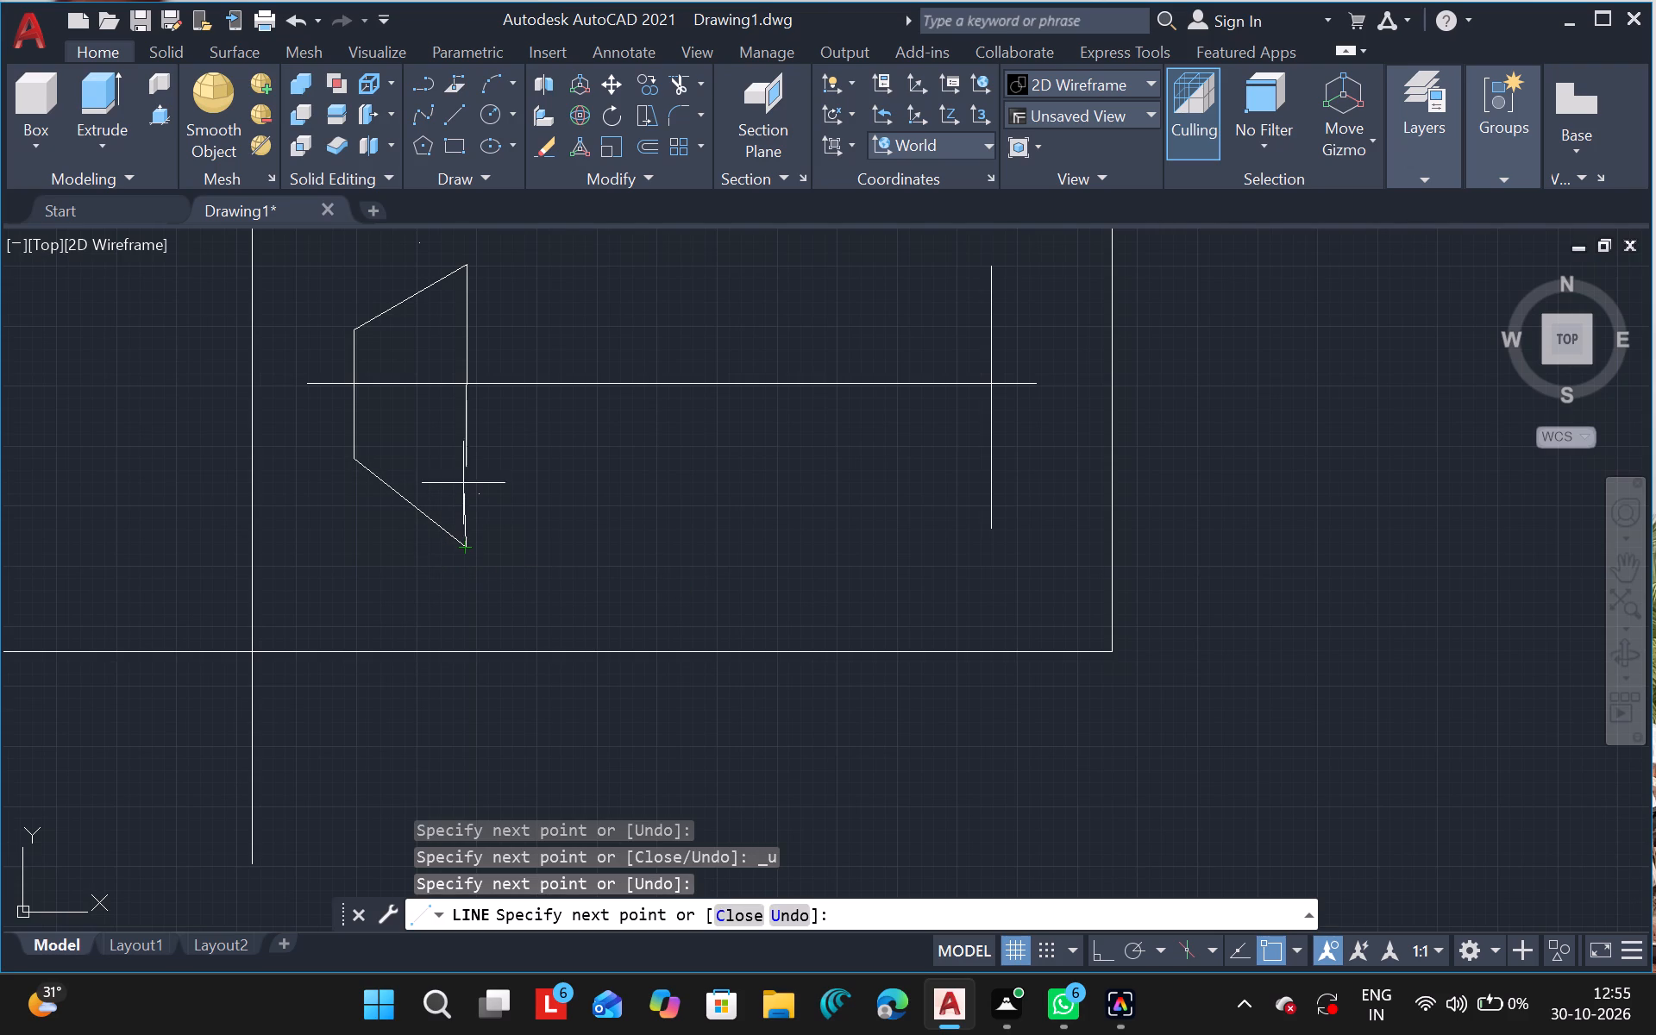
{"action": "left_click_drag", "start_coordinate": [463, 483], "coordinate": [464, 473]}
{"action": "left_click", "coordinate": [464, 473]}
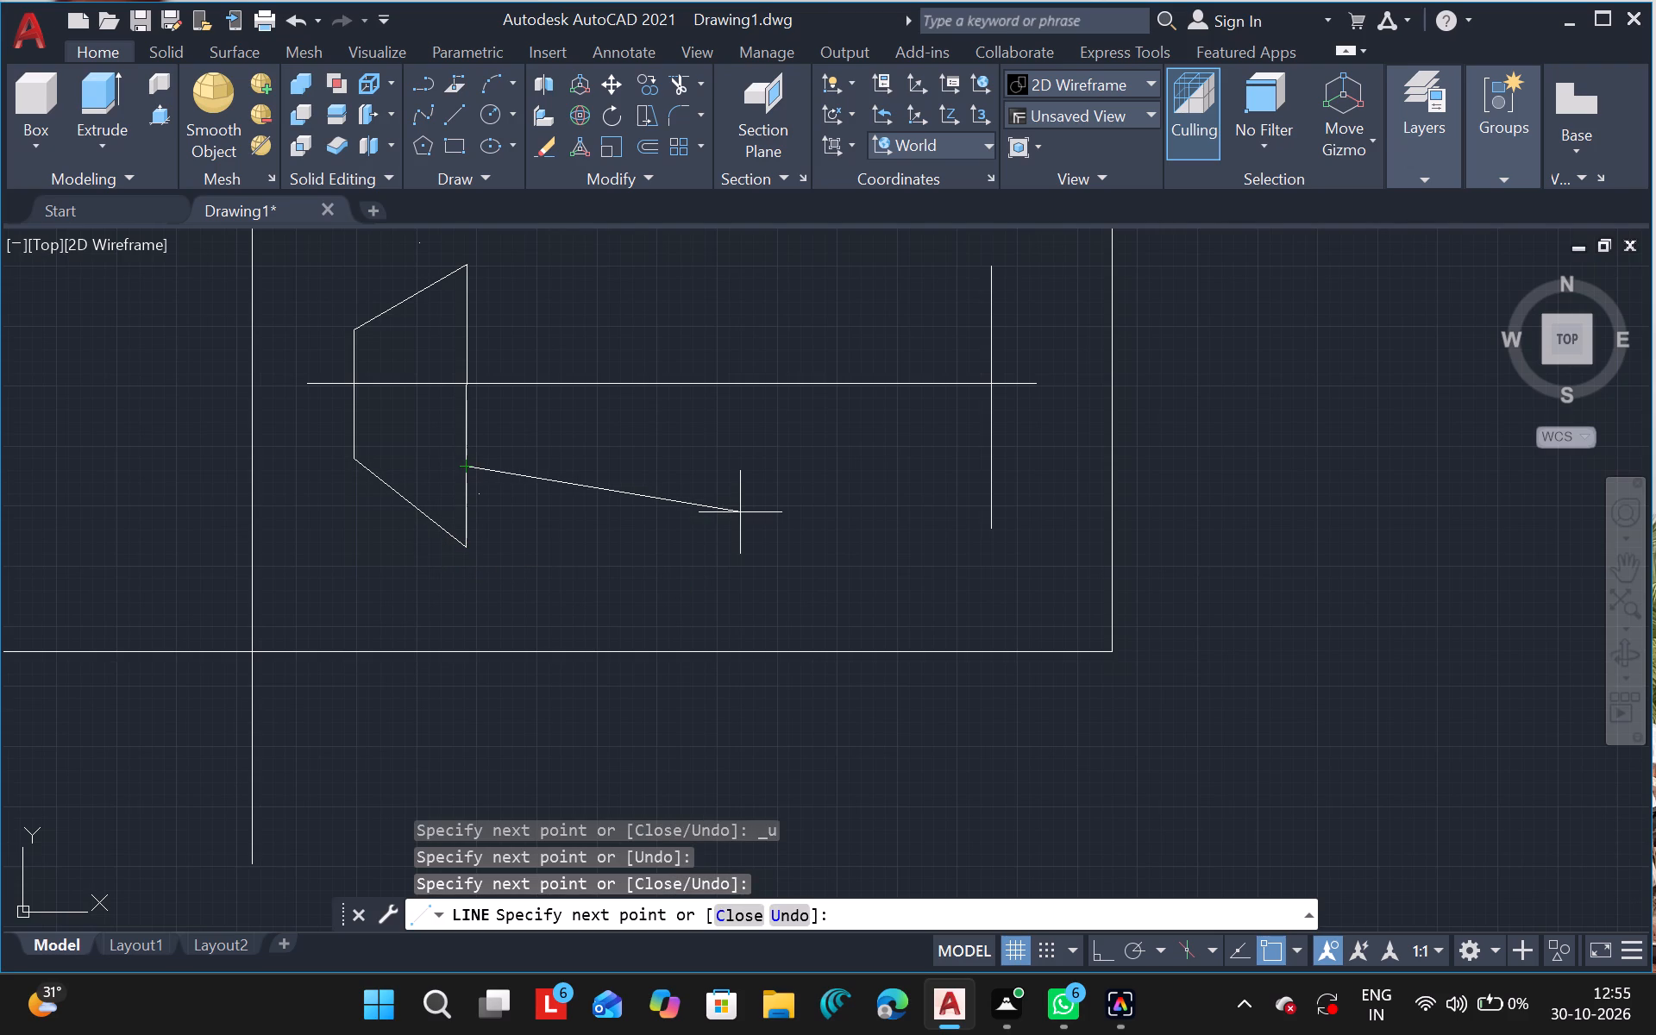
{"action": "key", "text": "Escape"}
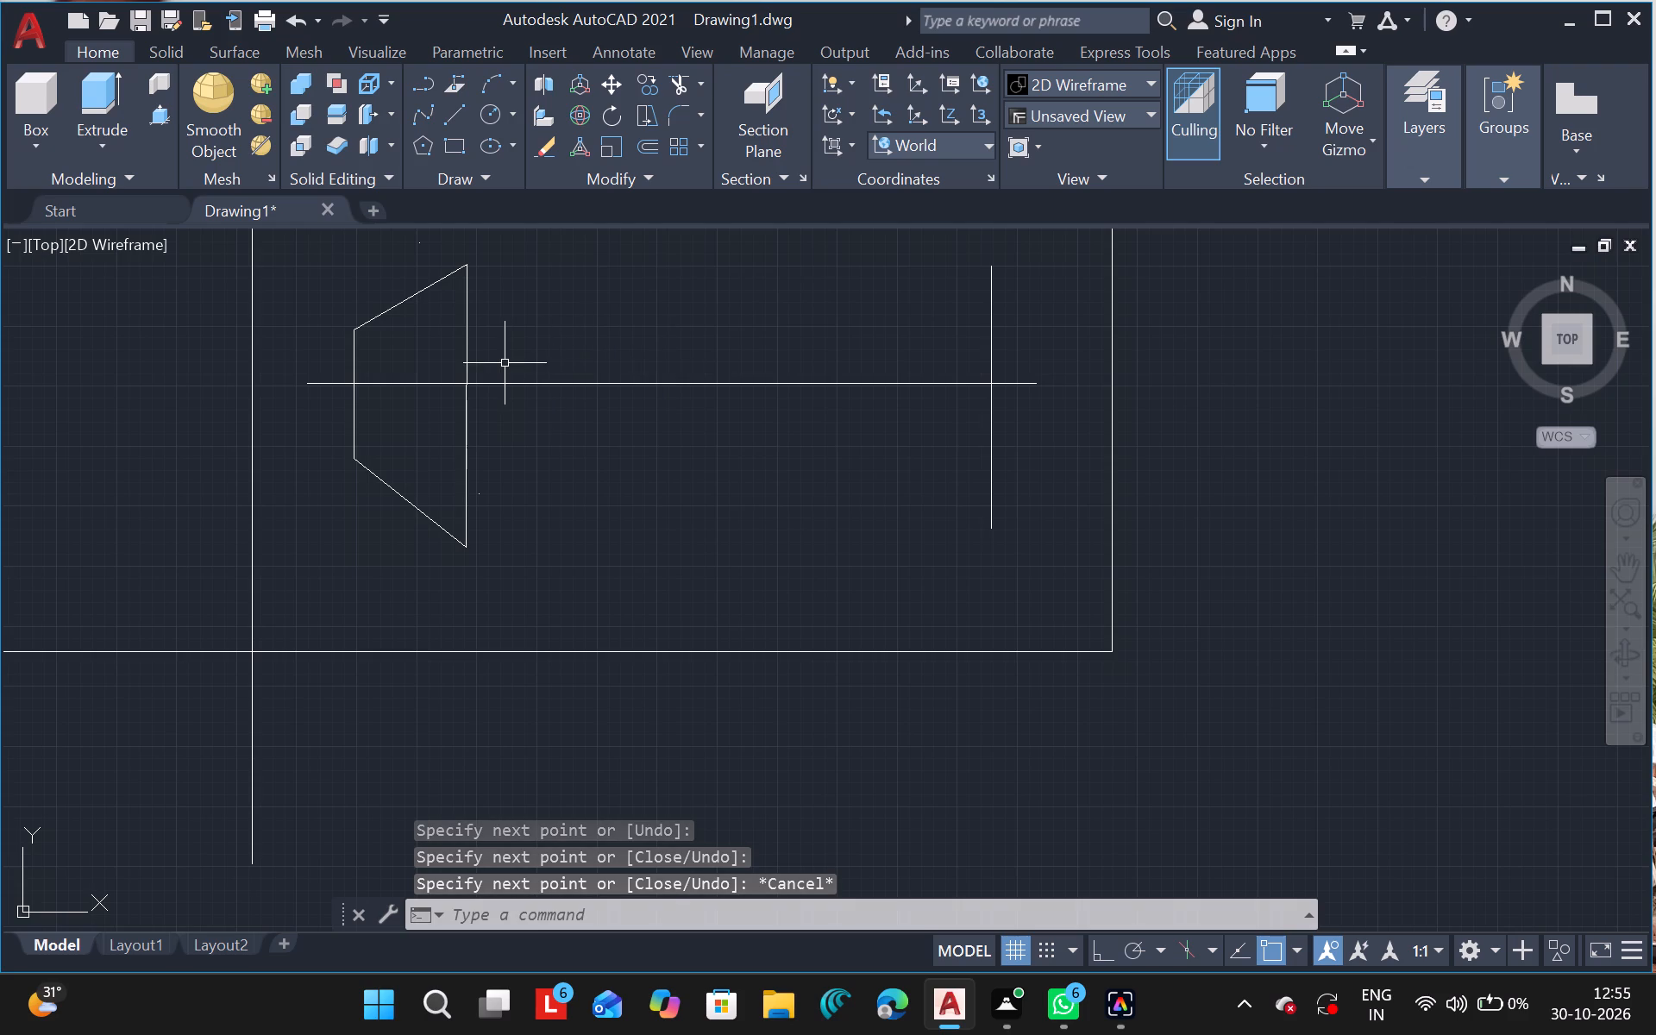
Move the whole tapered figure slightly upward so it sits more evenly about the horizontal line.
{"action": "scroll", "coordinate": [505, 363], "scroll_direction": "down", "scroll_amount": 1, "text": "ctrl"}
{"action": "left_click_drag", "start_coordinate": [387, 329], "coordinate": [493, 257]}
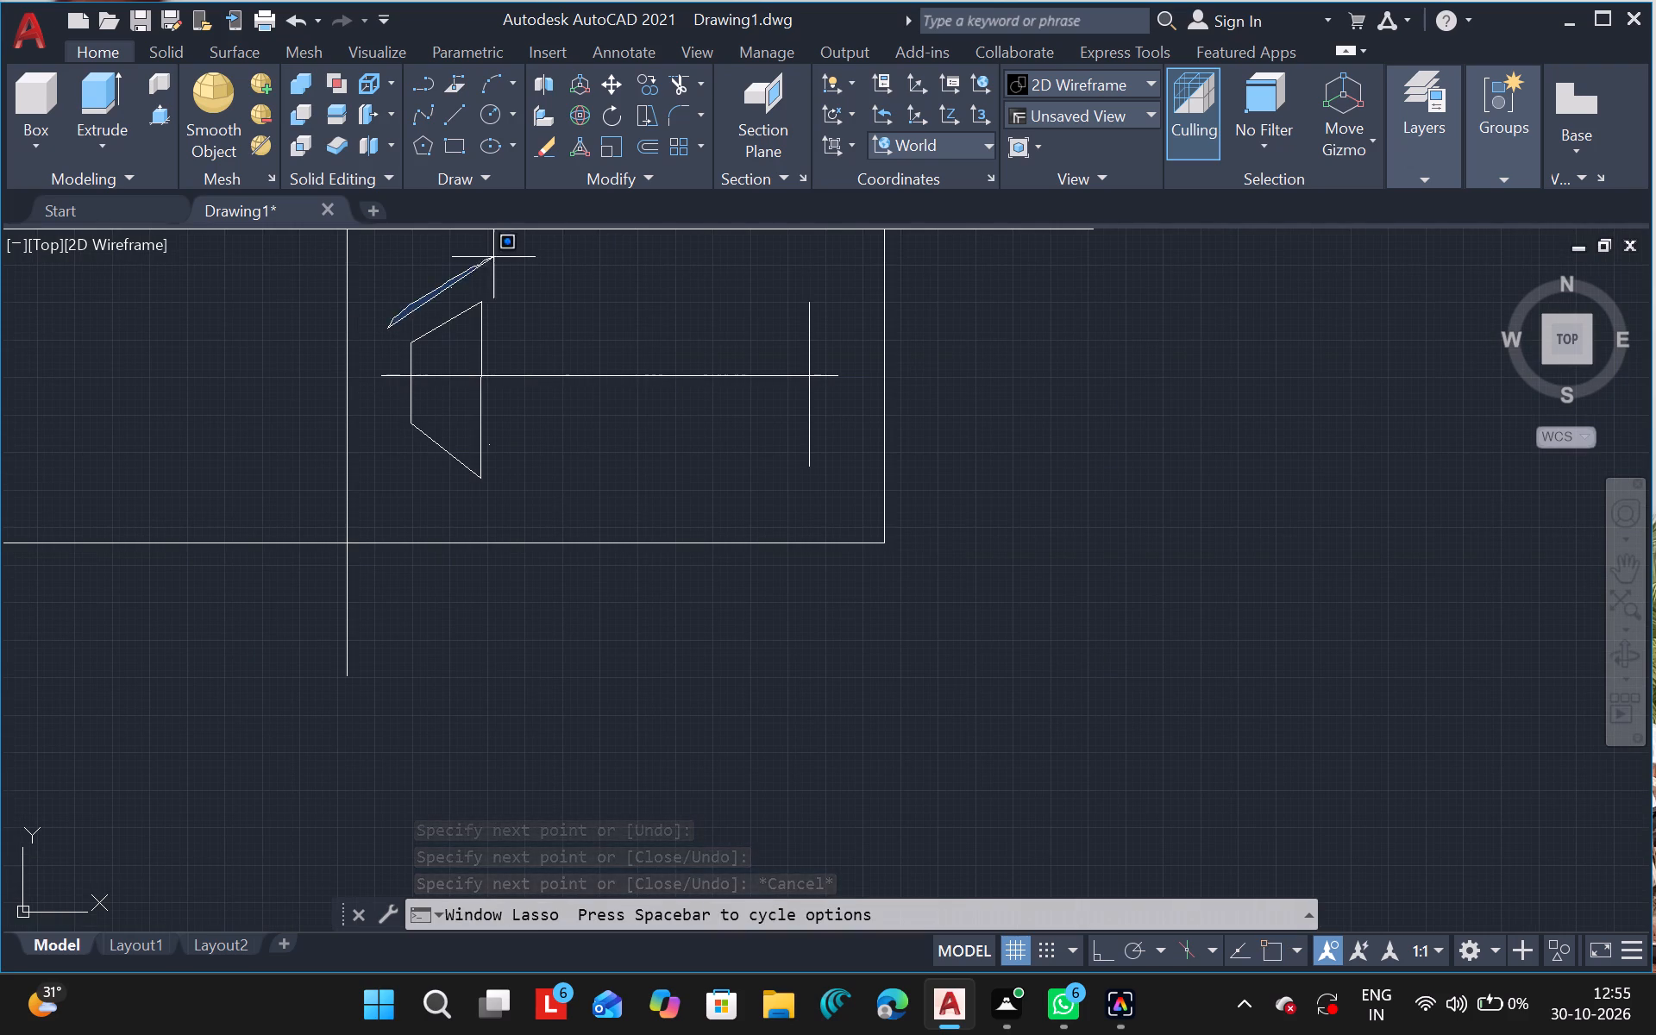
{"action": "left_click_drag", "start_coordinate": [493, 257], "coordinate": [401, 392]}
{"action": "type", "text": "MO"}
{"action": "left_click", "coordinate": [500, 696]}
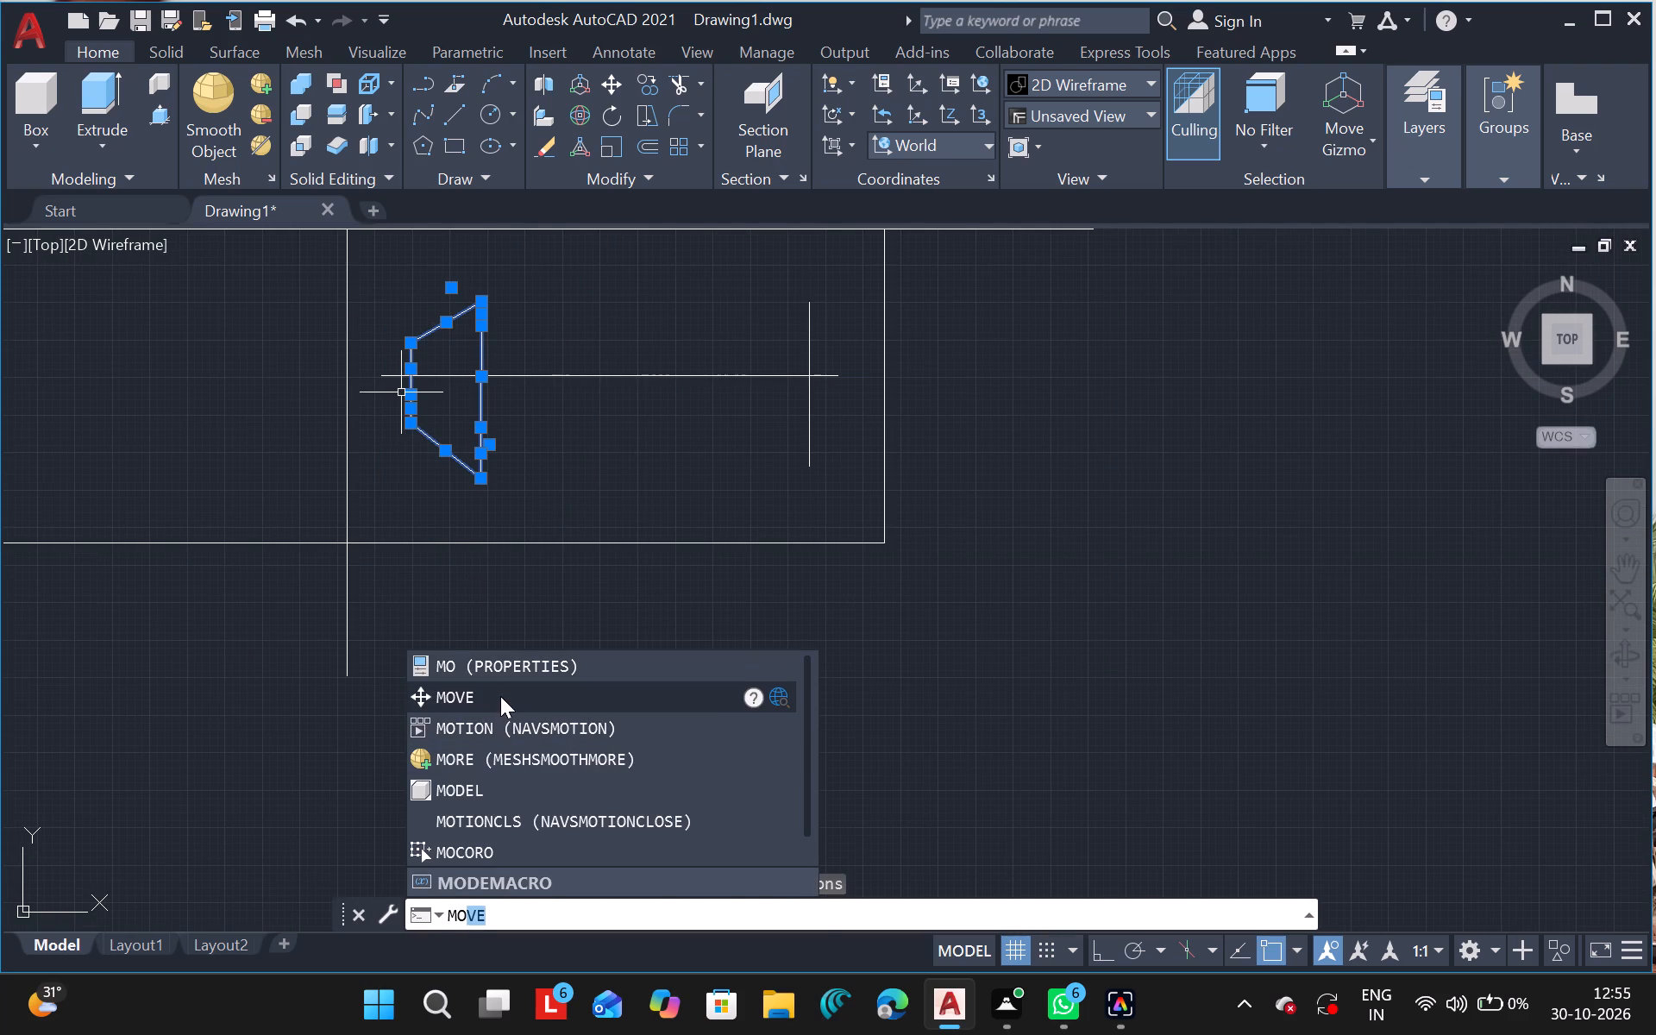
{"action": "left_click_drag", "start_coordinate": [1310, 518], "coordinate": [1308, 509]}
{"action": "left_click", "coordinate": [1308, 509]}
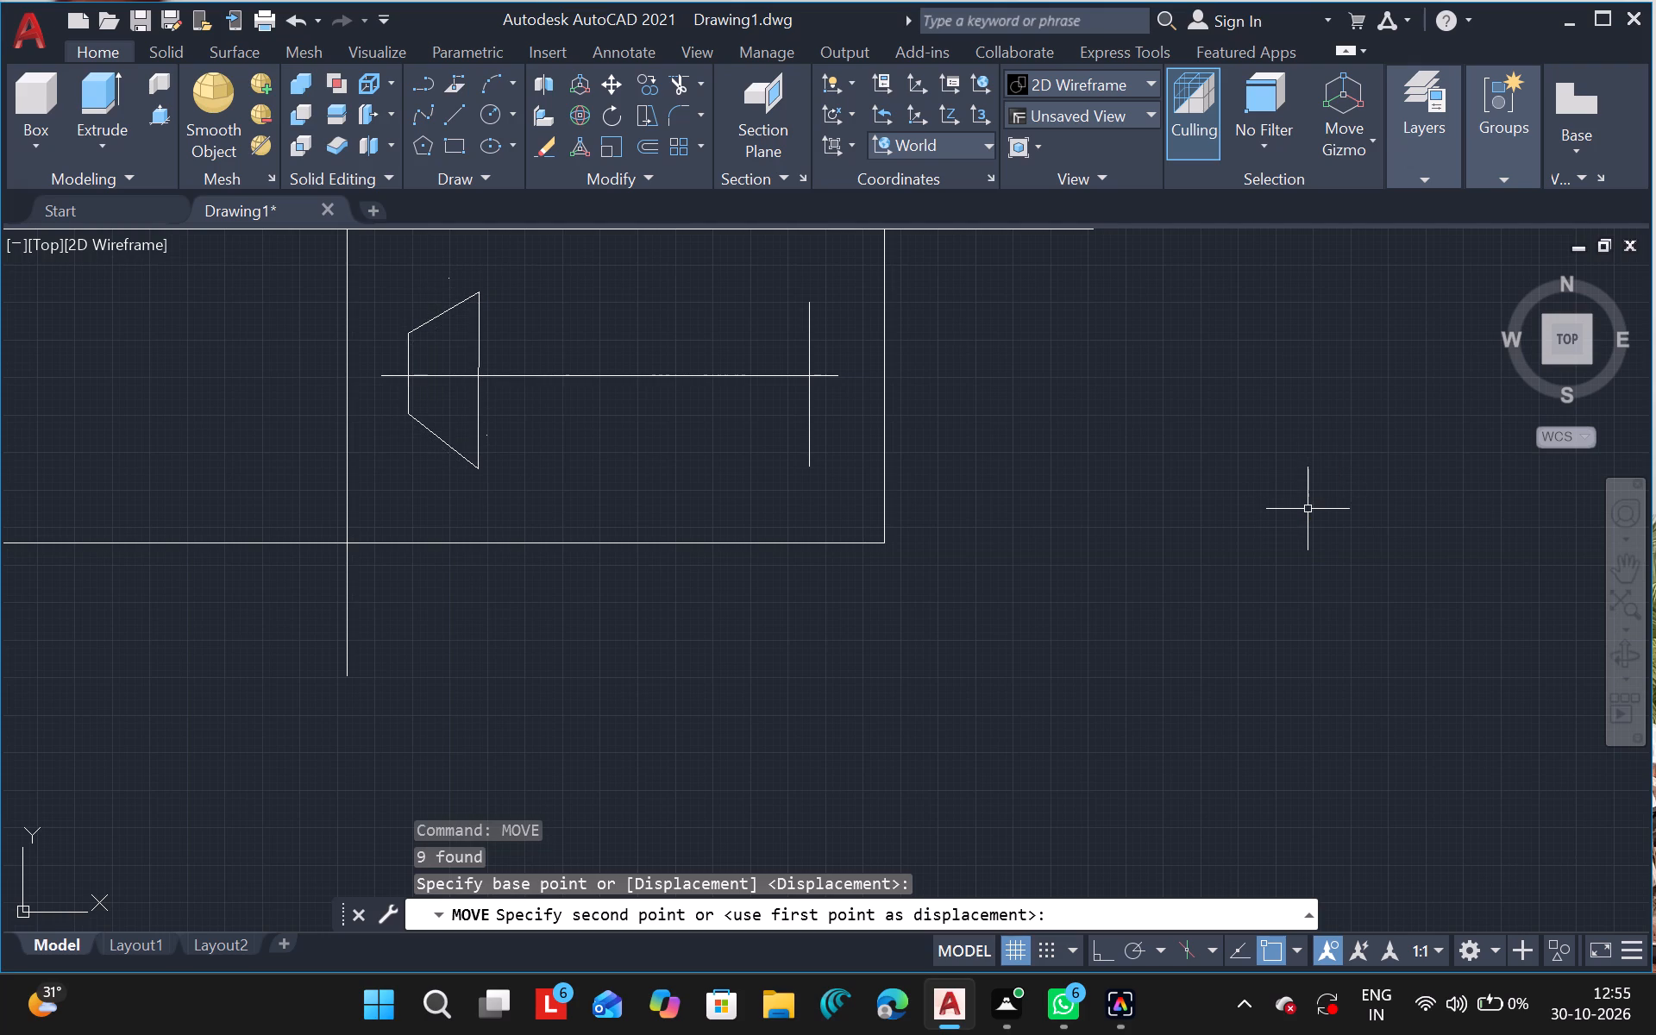
{"action": "key", "text": "Escape"}
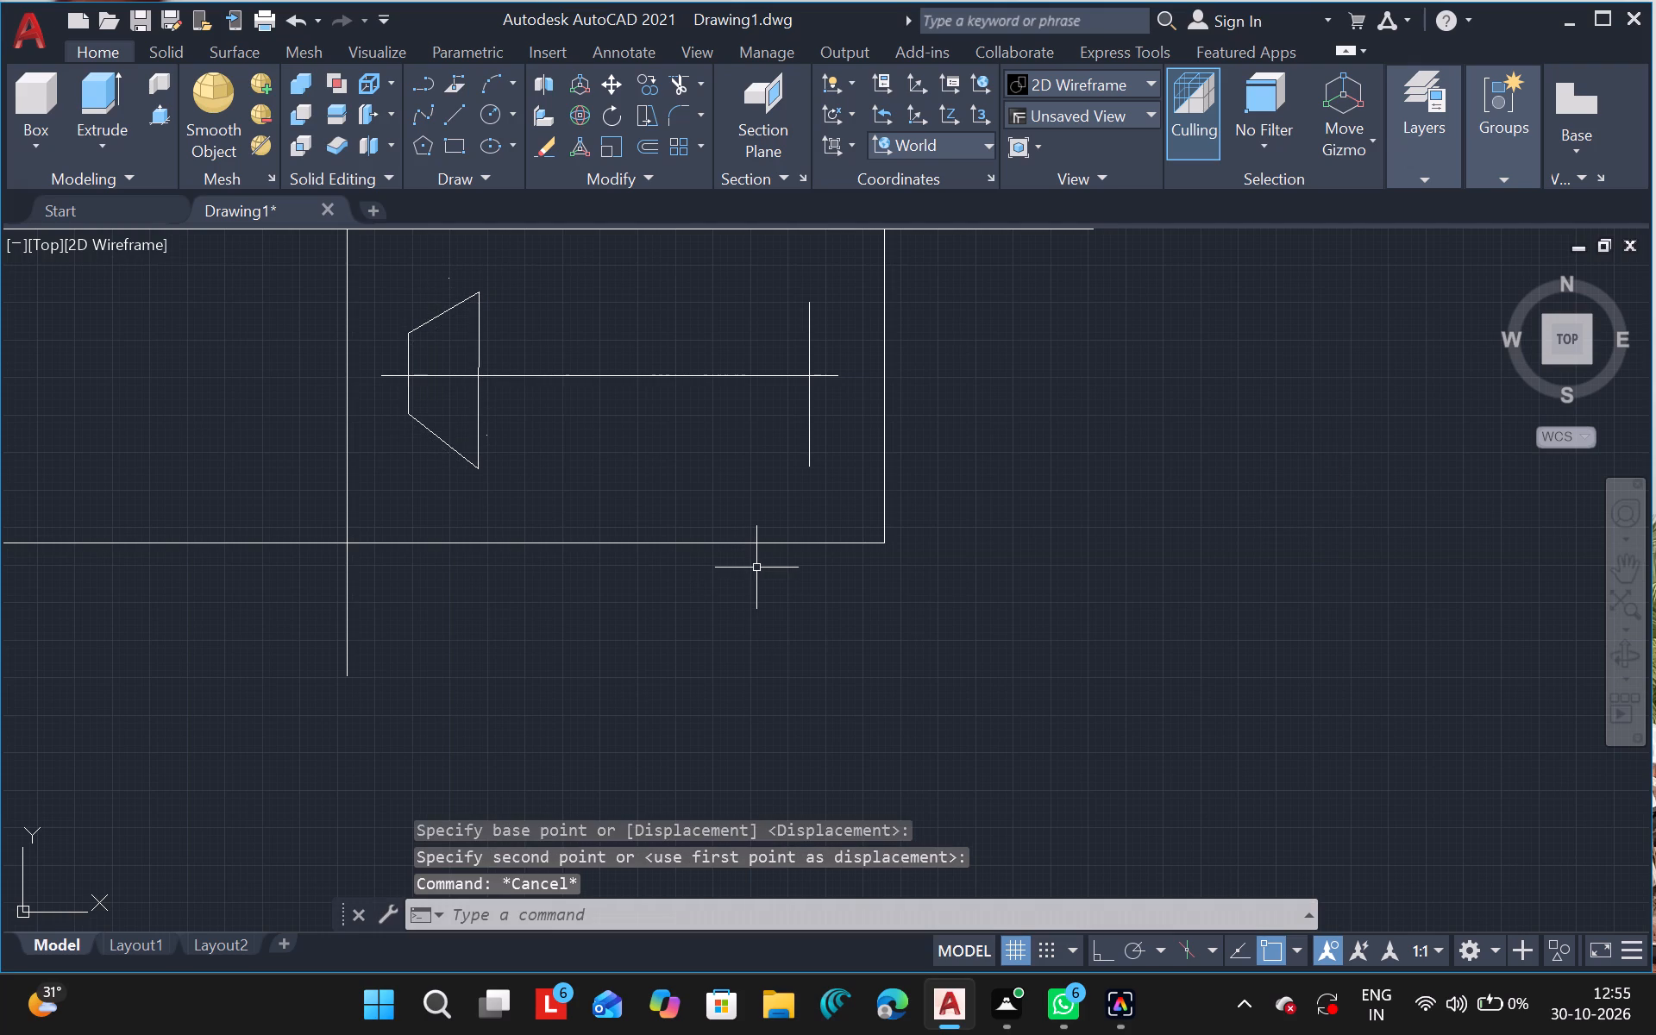
Draw a circle of radius about 188 centred where the horizontal line crosses the separate vertical line, reaching the horizontal line's end.
{"action": "left_click", "coordinate": [492, 116]}
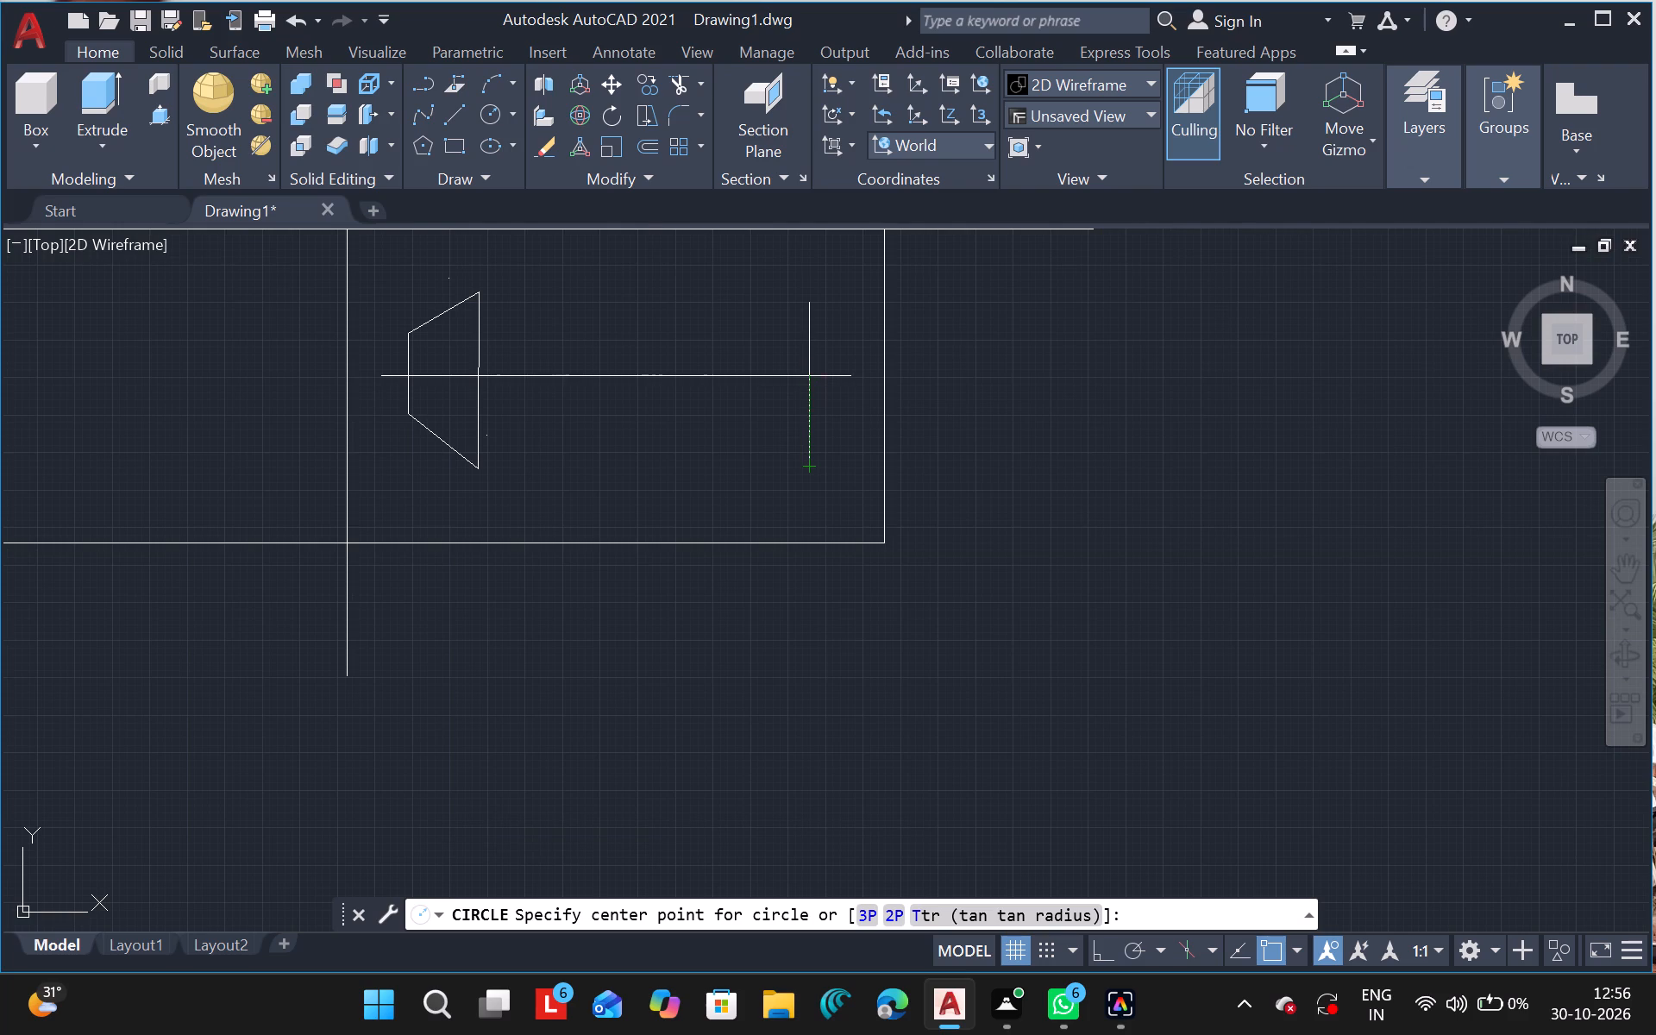
{"action": "left_click_drag", "start_coordinate": [806, 378], "coordinate": [808, 398]}
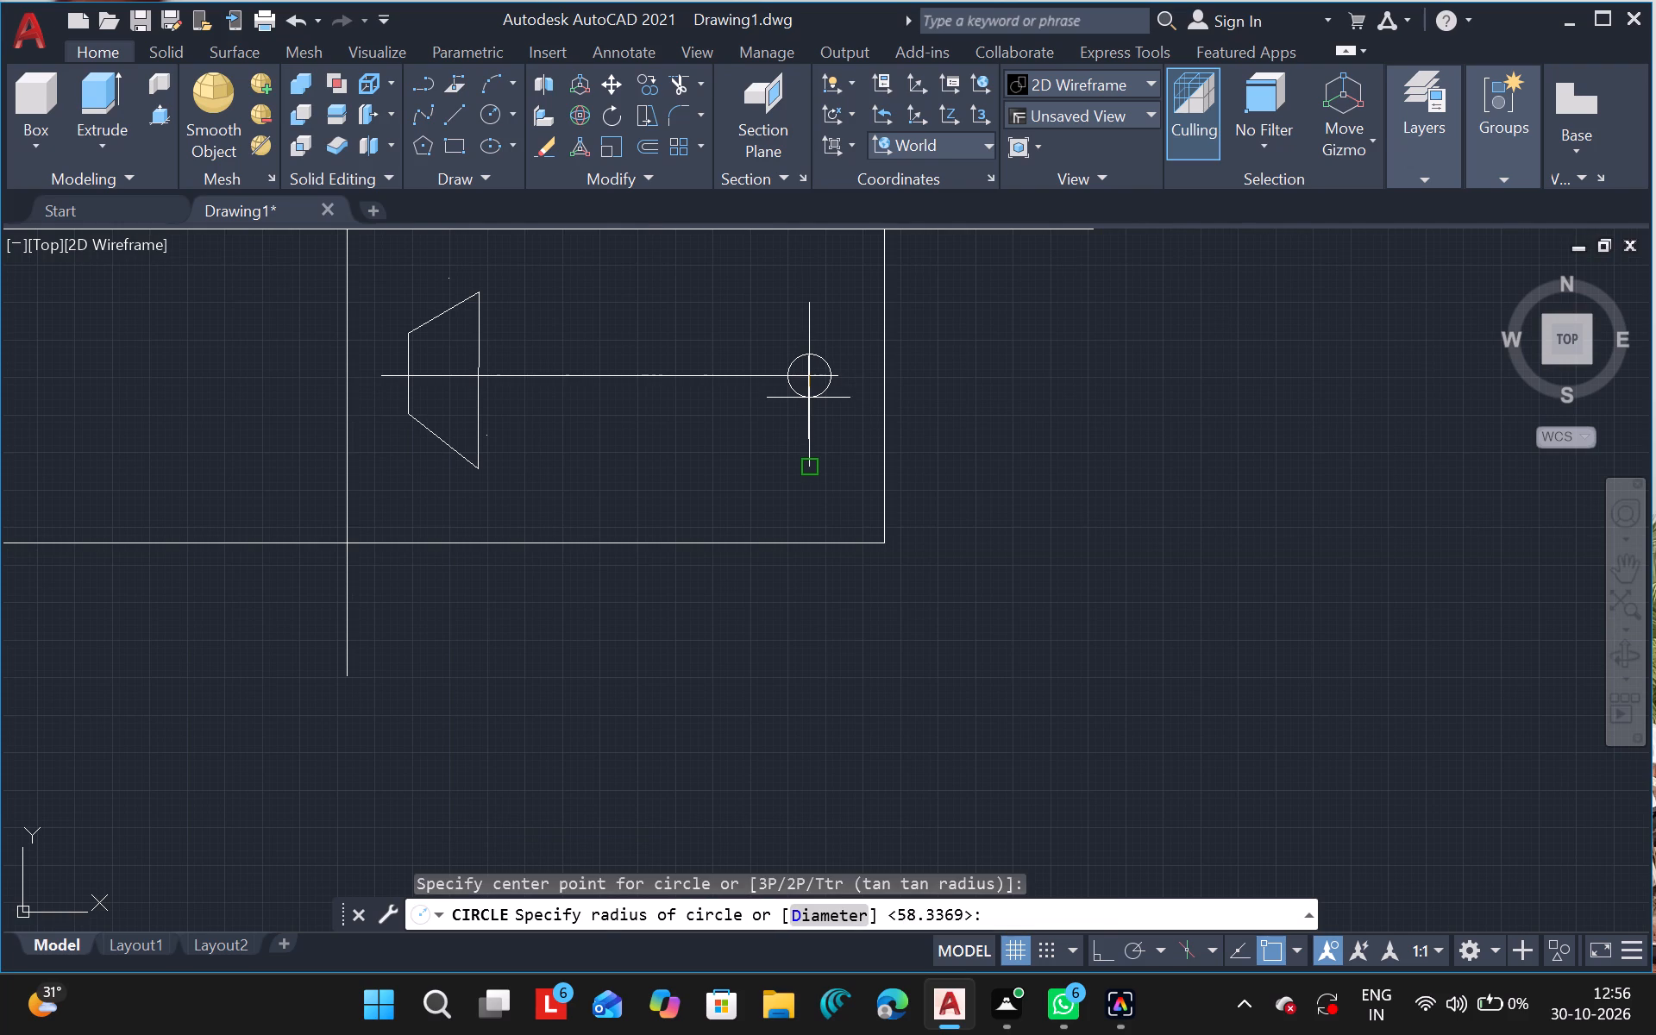
{"action": "left_click_drag", "start_coordinate": [808, 398], "coordinate": [806, 395]}
{"action": "left_click_drag", "start_coordinate": [806, 395], "coordinate": [803, 389]}
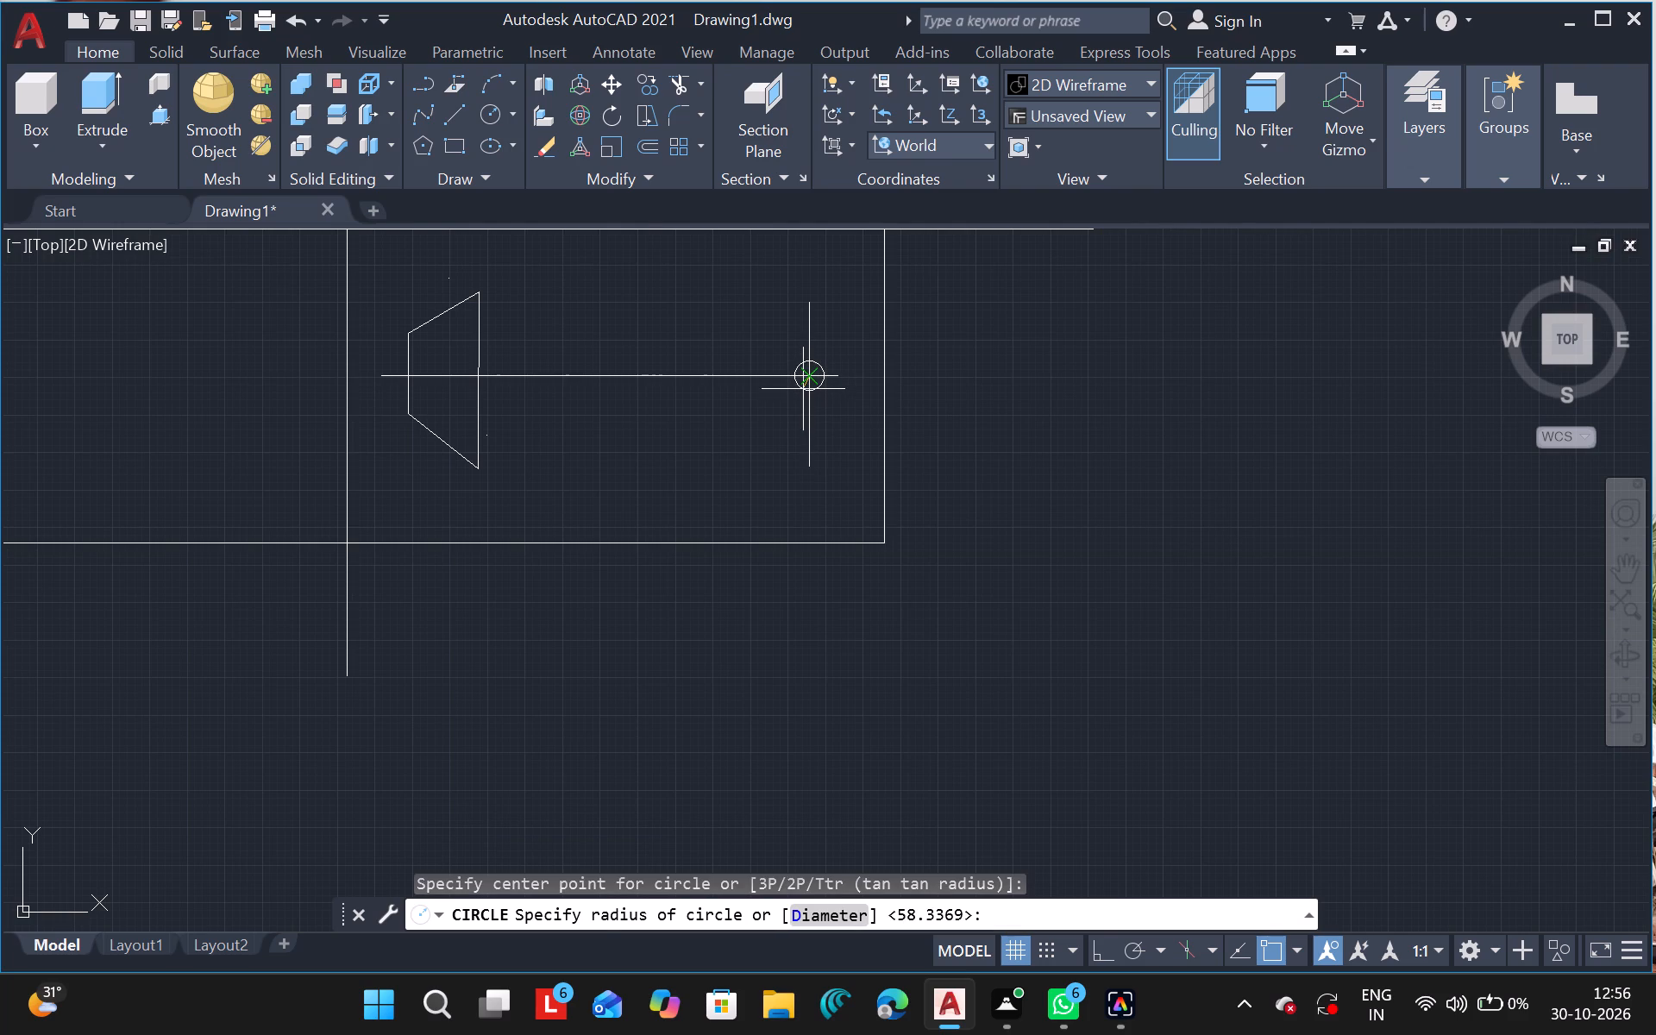
{"action": "left_click", "coordinate": [803, 389]}
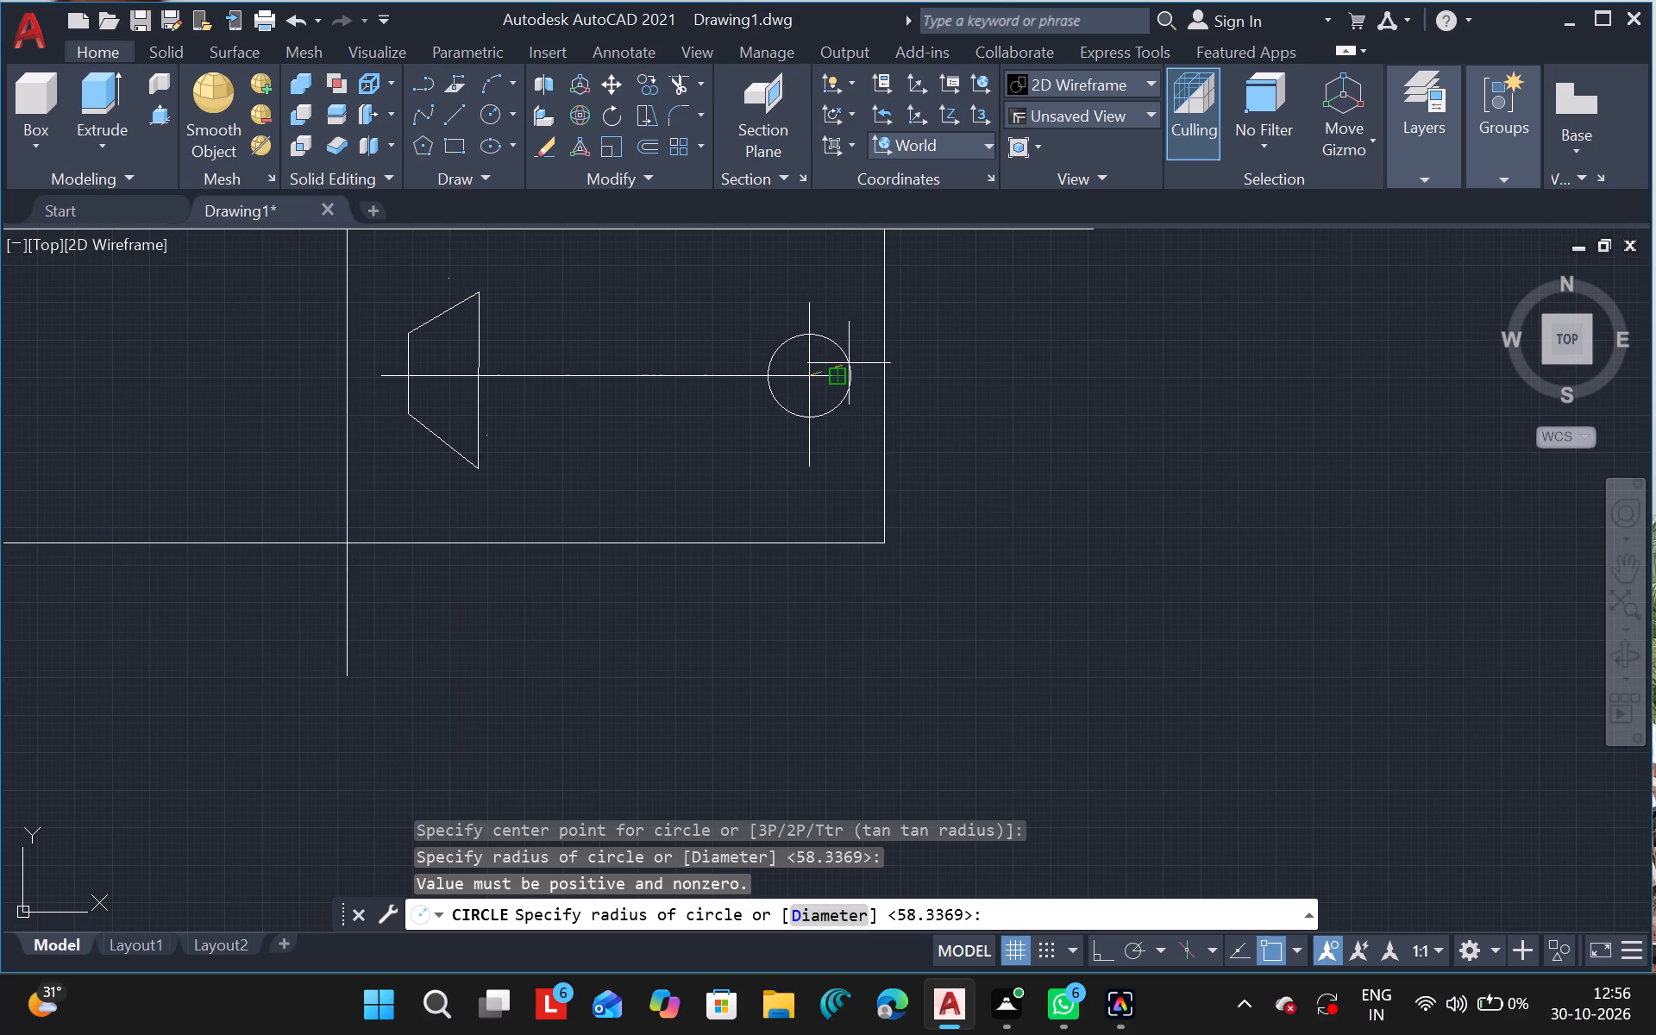
{"action": "left_click", "coordinate": [836, 366]}
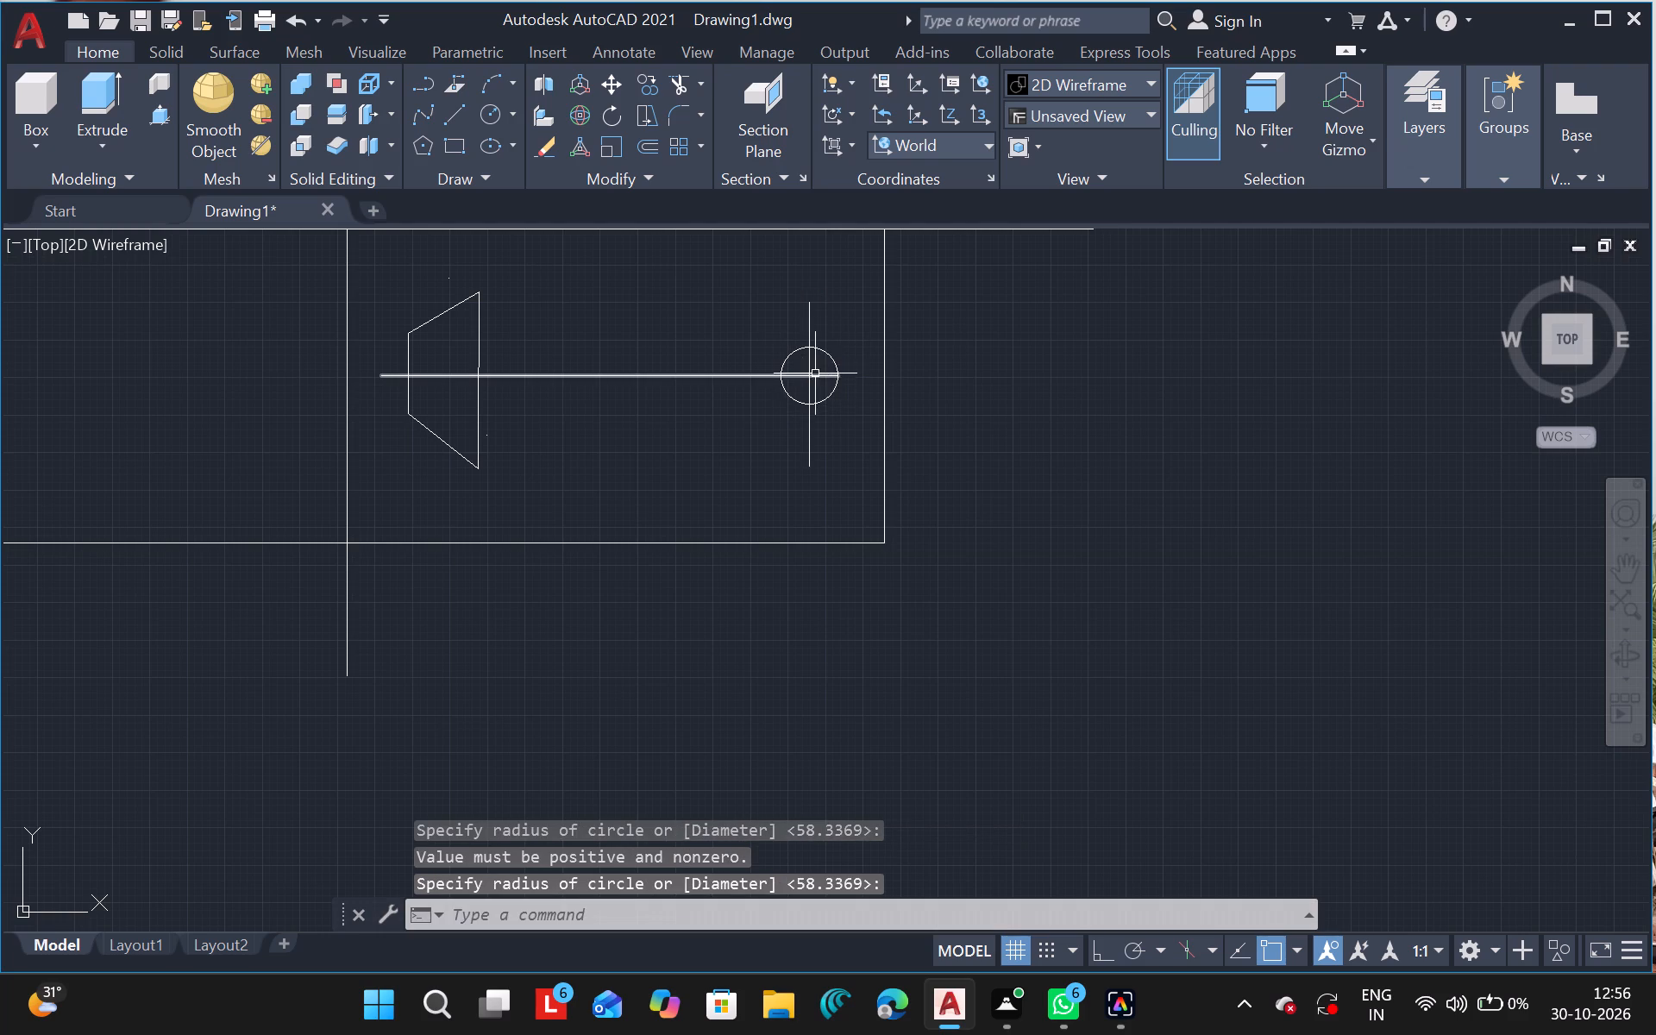
Draw a smaller concentric circle of about half the radius inside the circle at the line crossing.
{"action": "scroll", "coordinate": [813, 375], "scroll_direction": "up", "scroll_amount": 5, "text": "ctrl"}
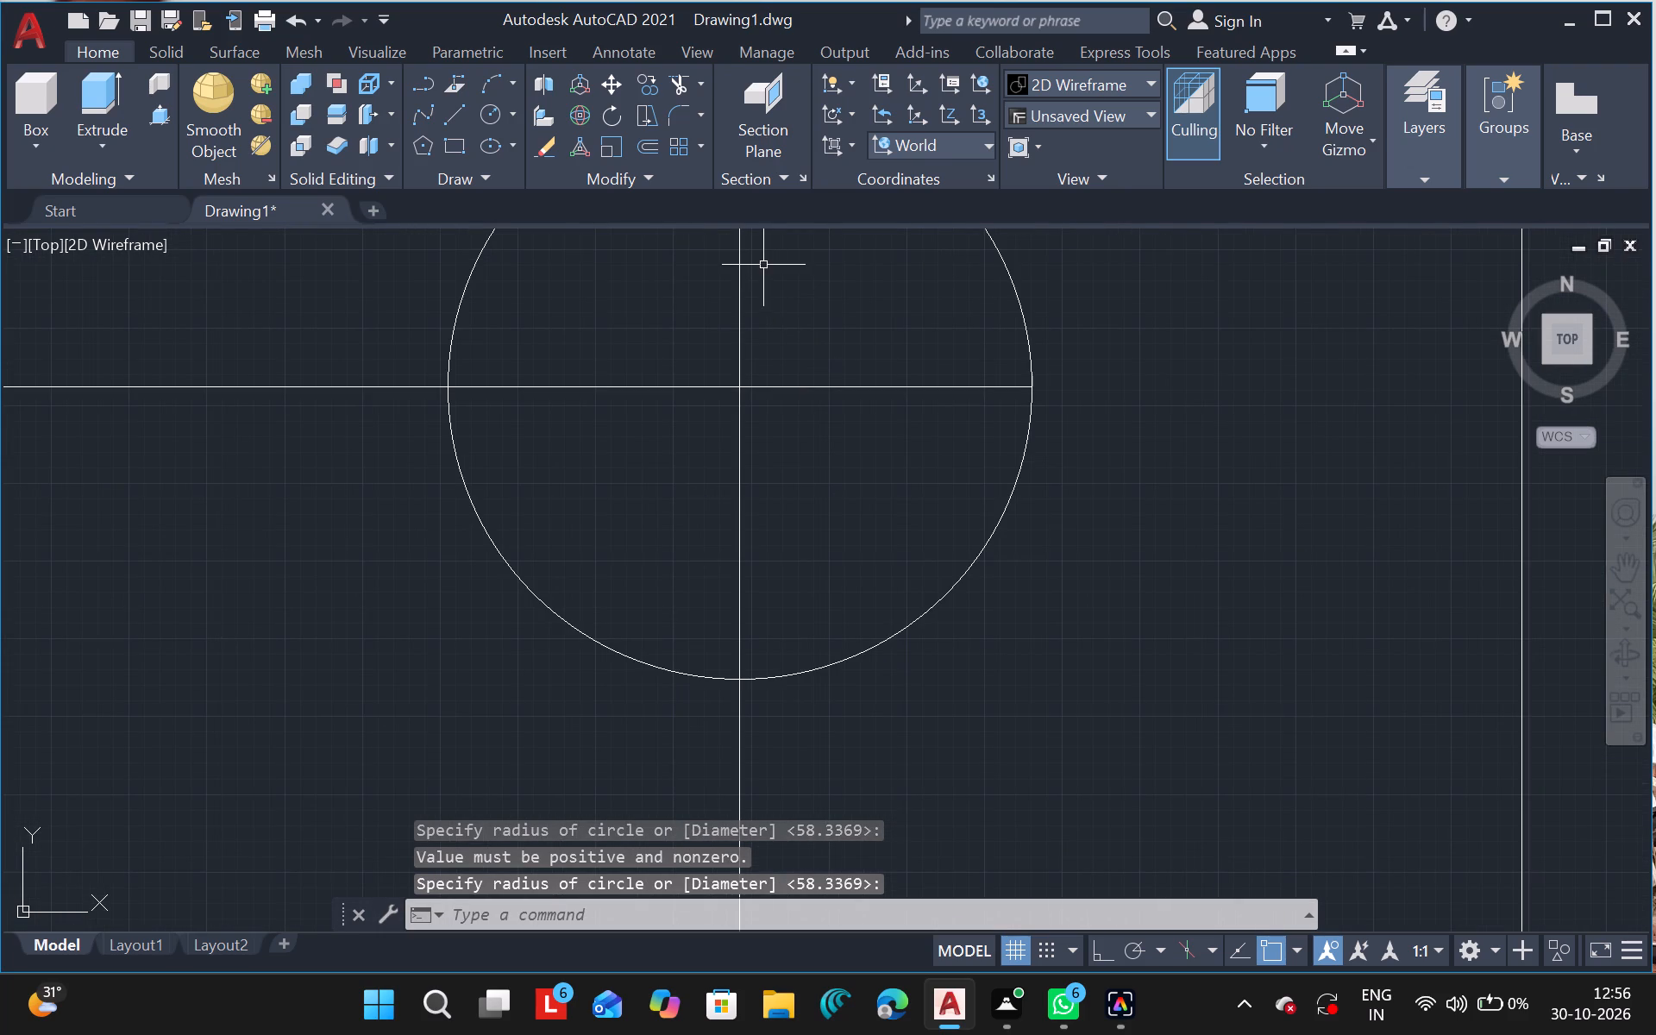
{"action": "left_click", "coordinate": [489, 103]}
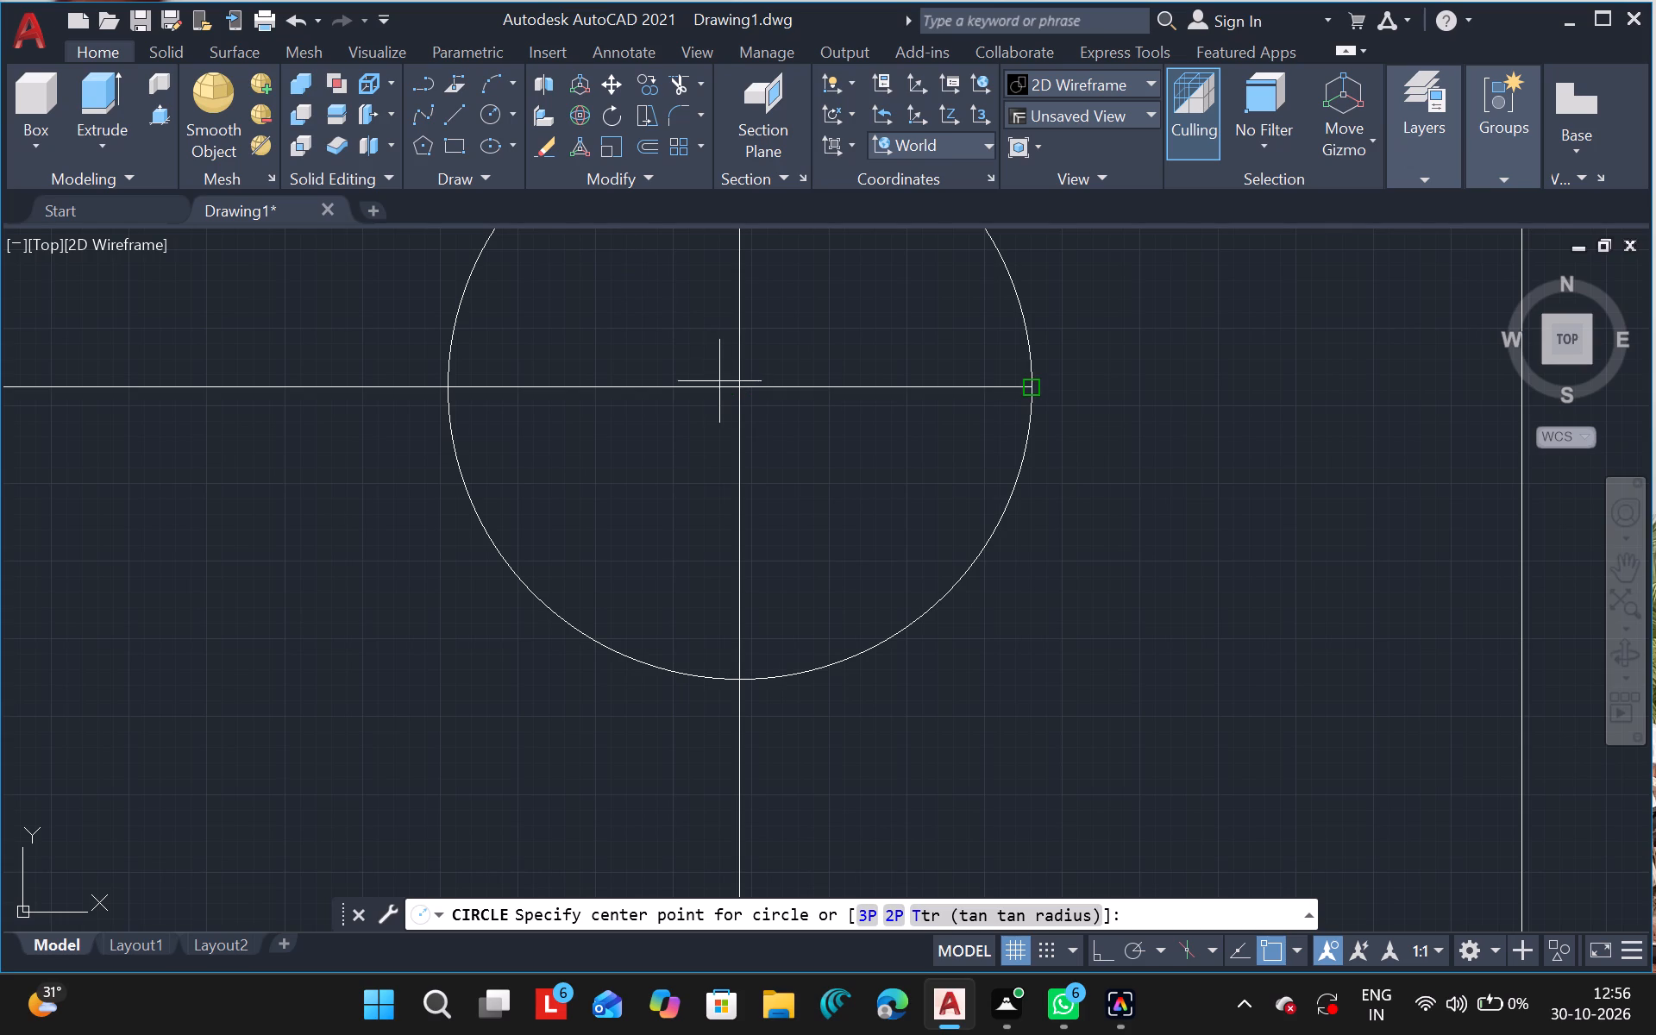
{"action": "left_click_drag", "start_coordinate": [736, 387], "coordinate": [740, 422]}
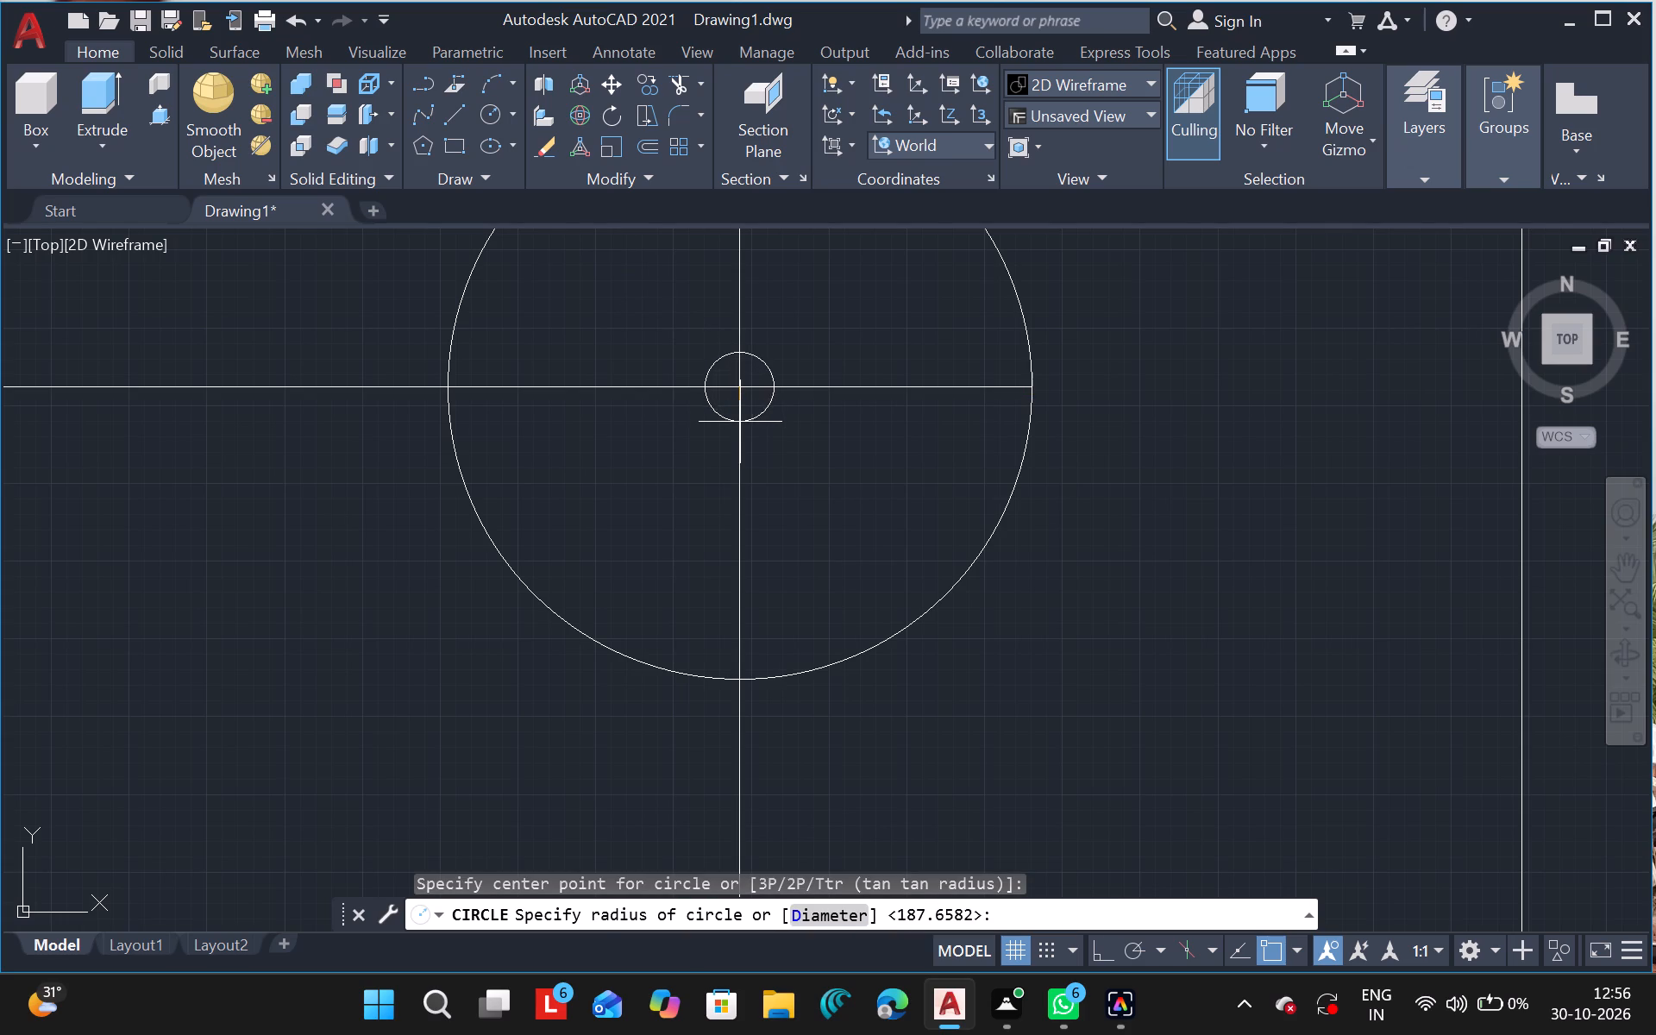
{"action": "left_click_drag", "start_coordinate": [740, 422], "coordinate": [740, 425]}
{"action": "left_click_drag", "start_coordinate": [740, 425], "coordinate": [751, 462]}
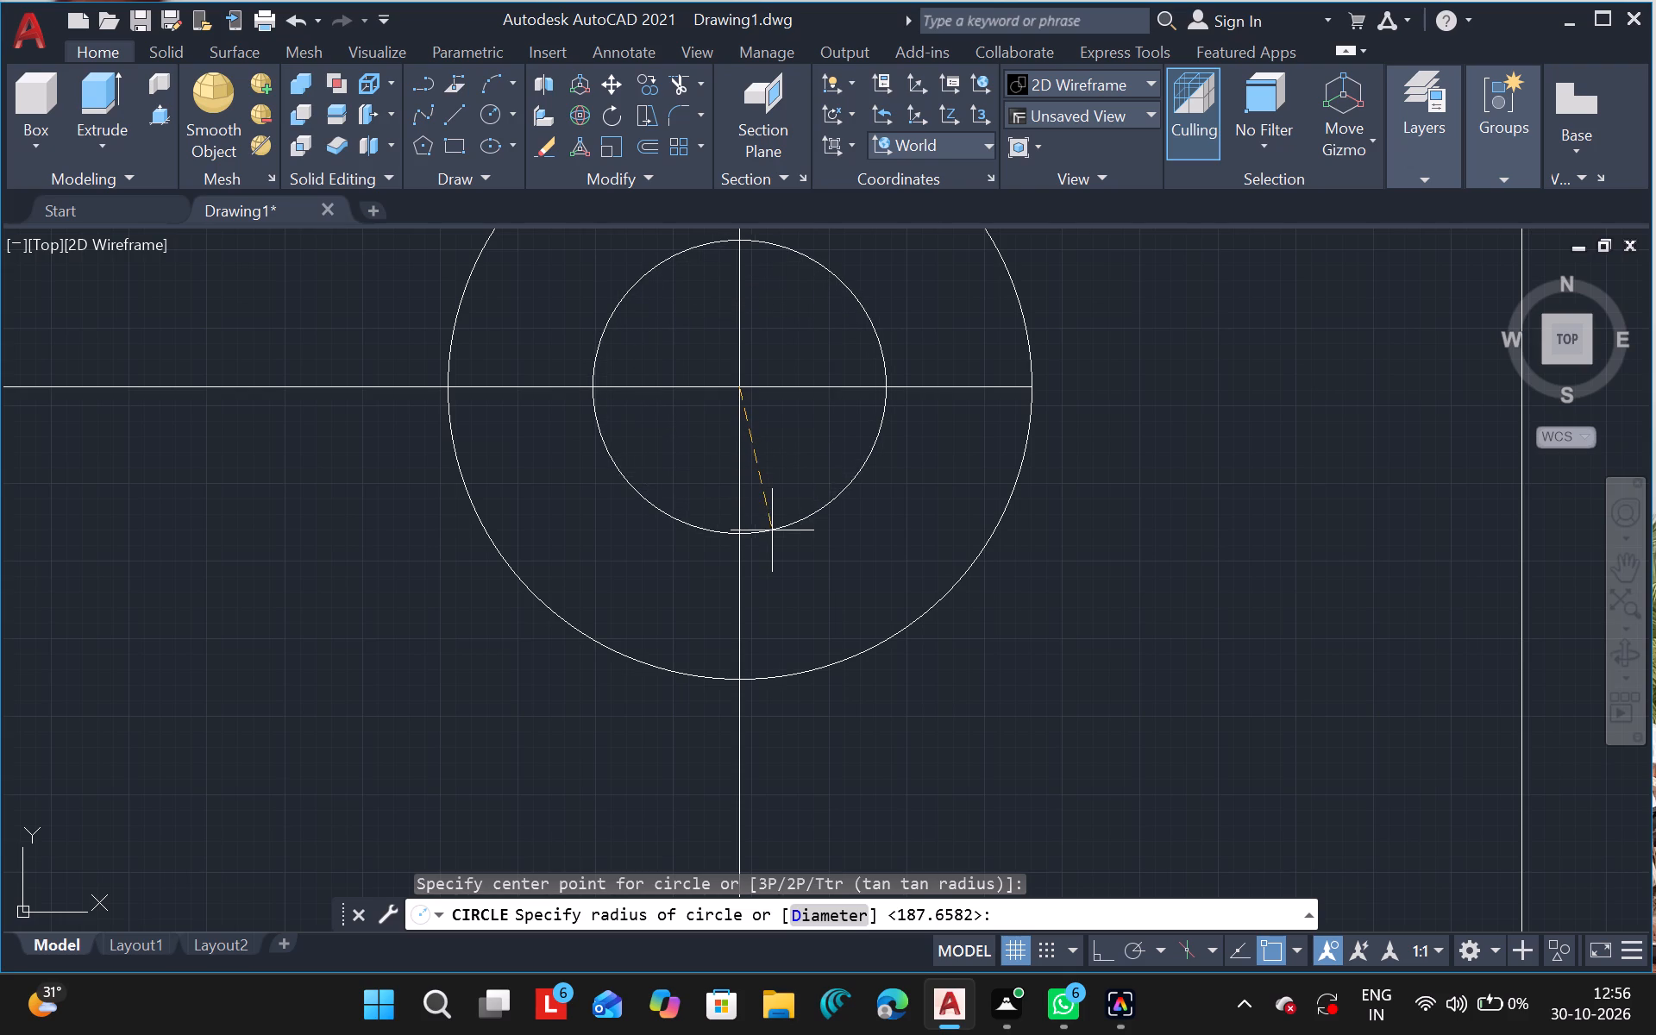
{"action": "left_click", "coordinate": [772, 532]}
{"action": "scroll", "coordinate": [753, 394], "scroll_direction": "down", "scroll_amount": 1, "text": "ctrl"}
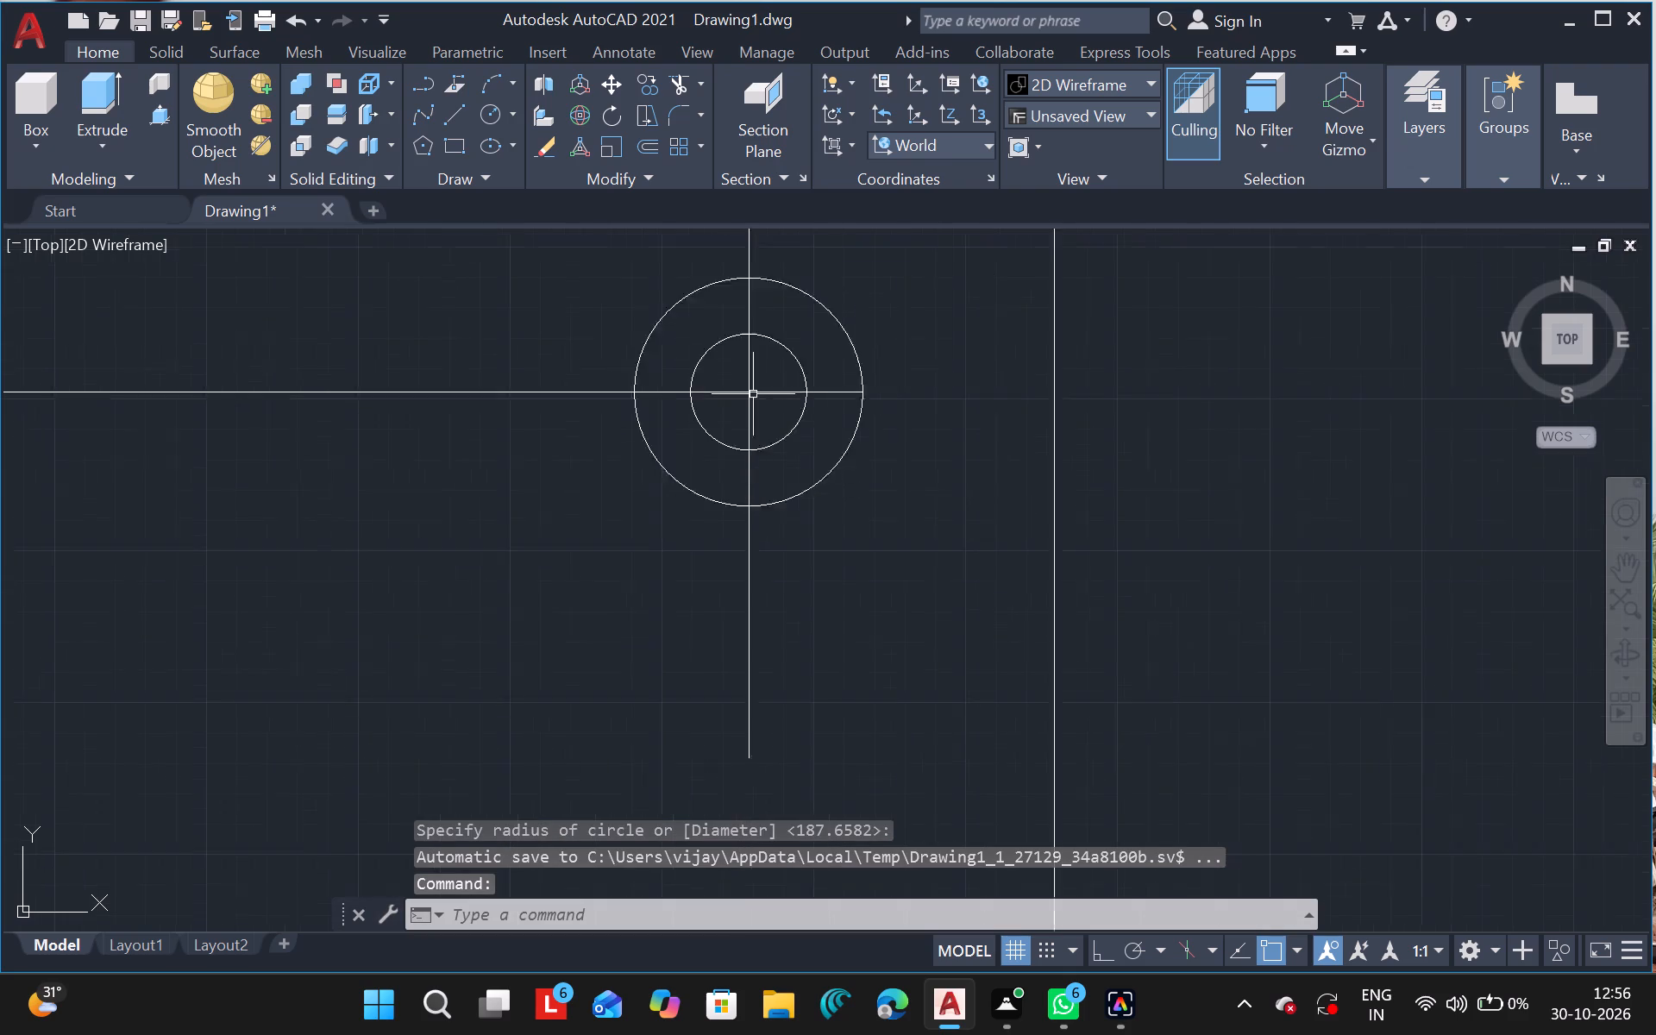
{"action": "scroll", "coordinate": [753, 394], "scroll_direction": "down", "scroll_amount": 3, "text": "ctrl"}
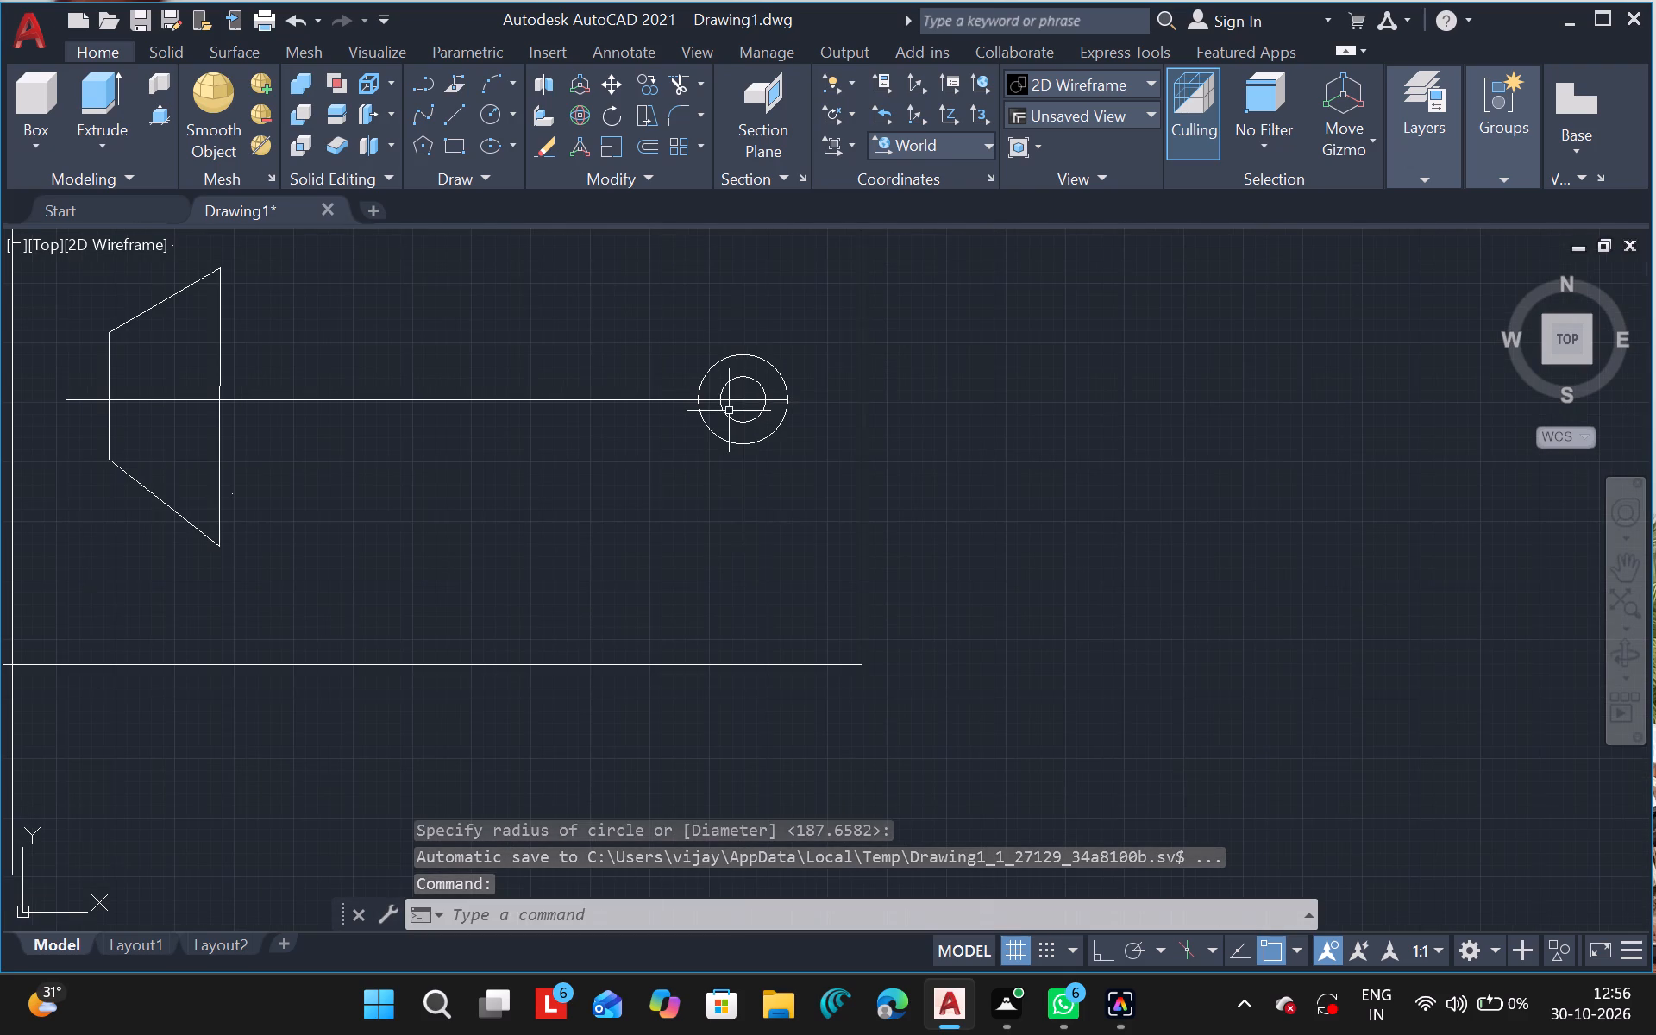
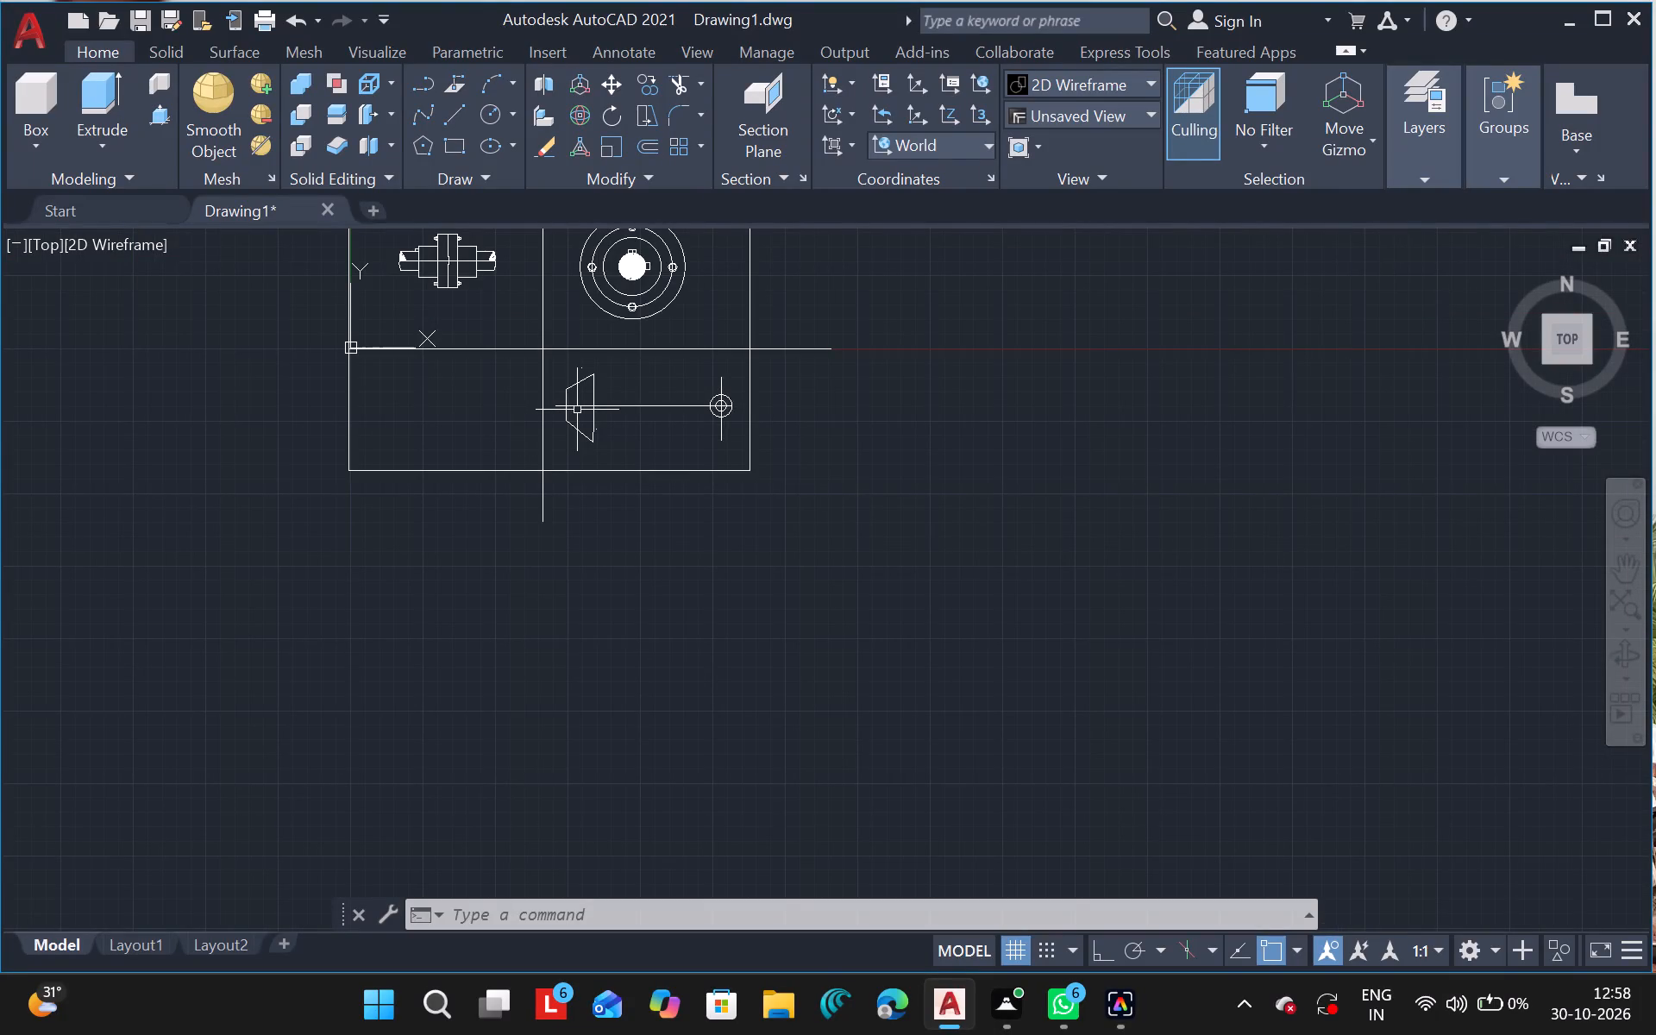
Trim the overhanging ends of the vertical and horizontal dividing lines back to the sheet border.
{"action": "left_click", "coordinate": [1635, 572]}
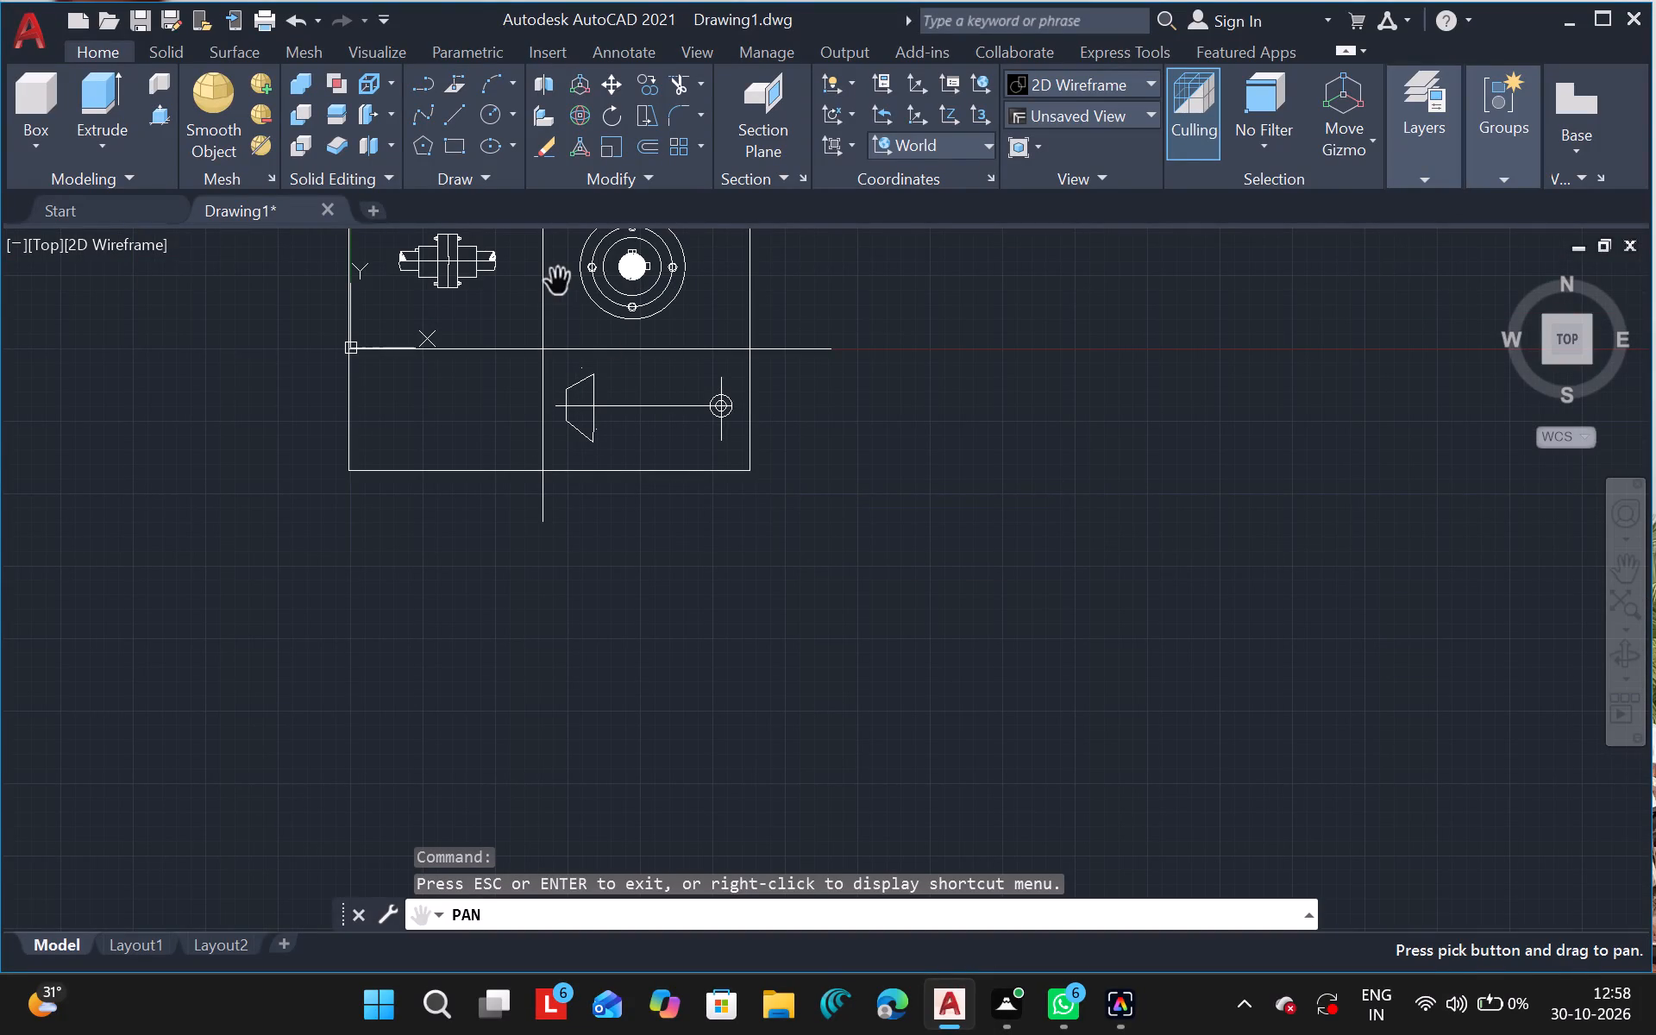
{"action": "left_click_drag", "start_coordinate": [558, 282], "coordinate": [665, 490]}
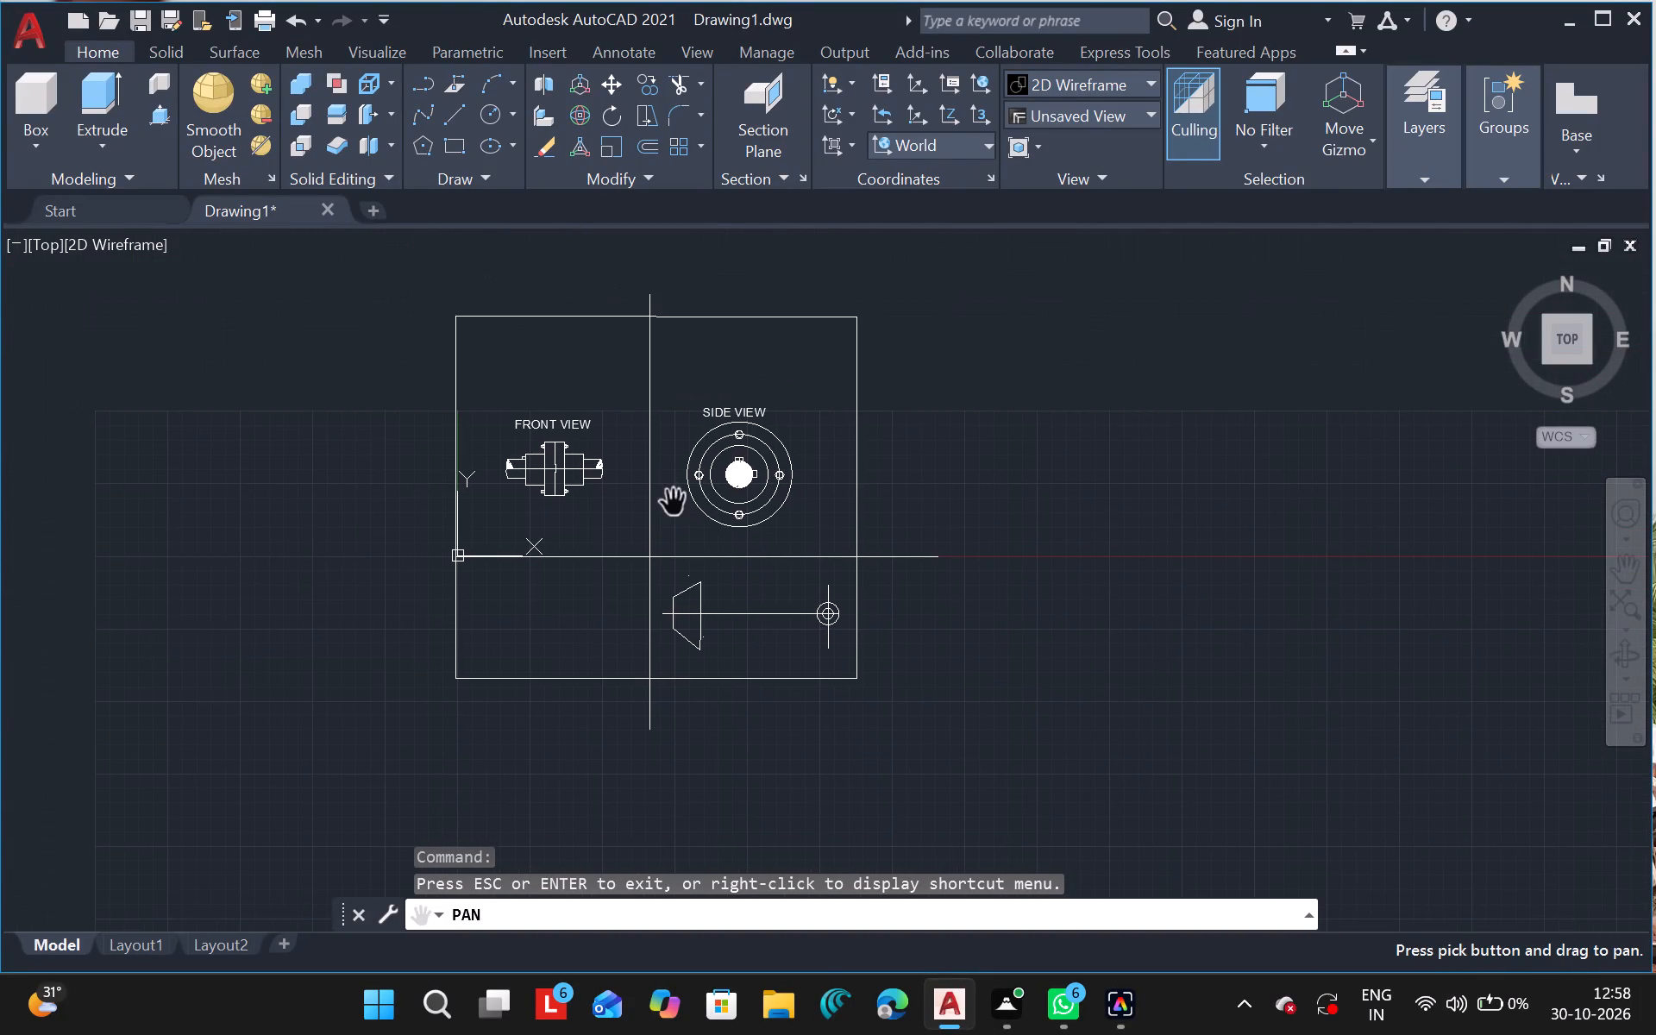
{"action": "key", "text": "Escape"}
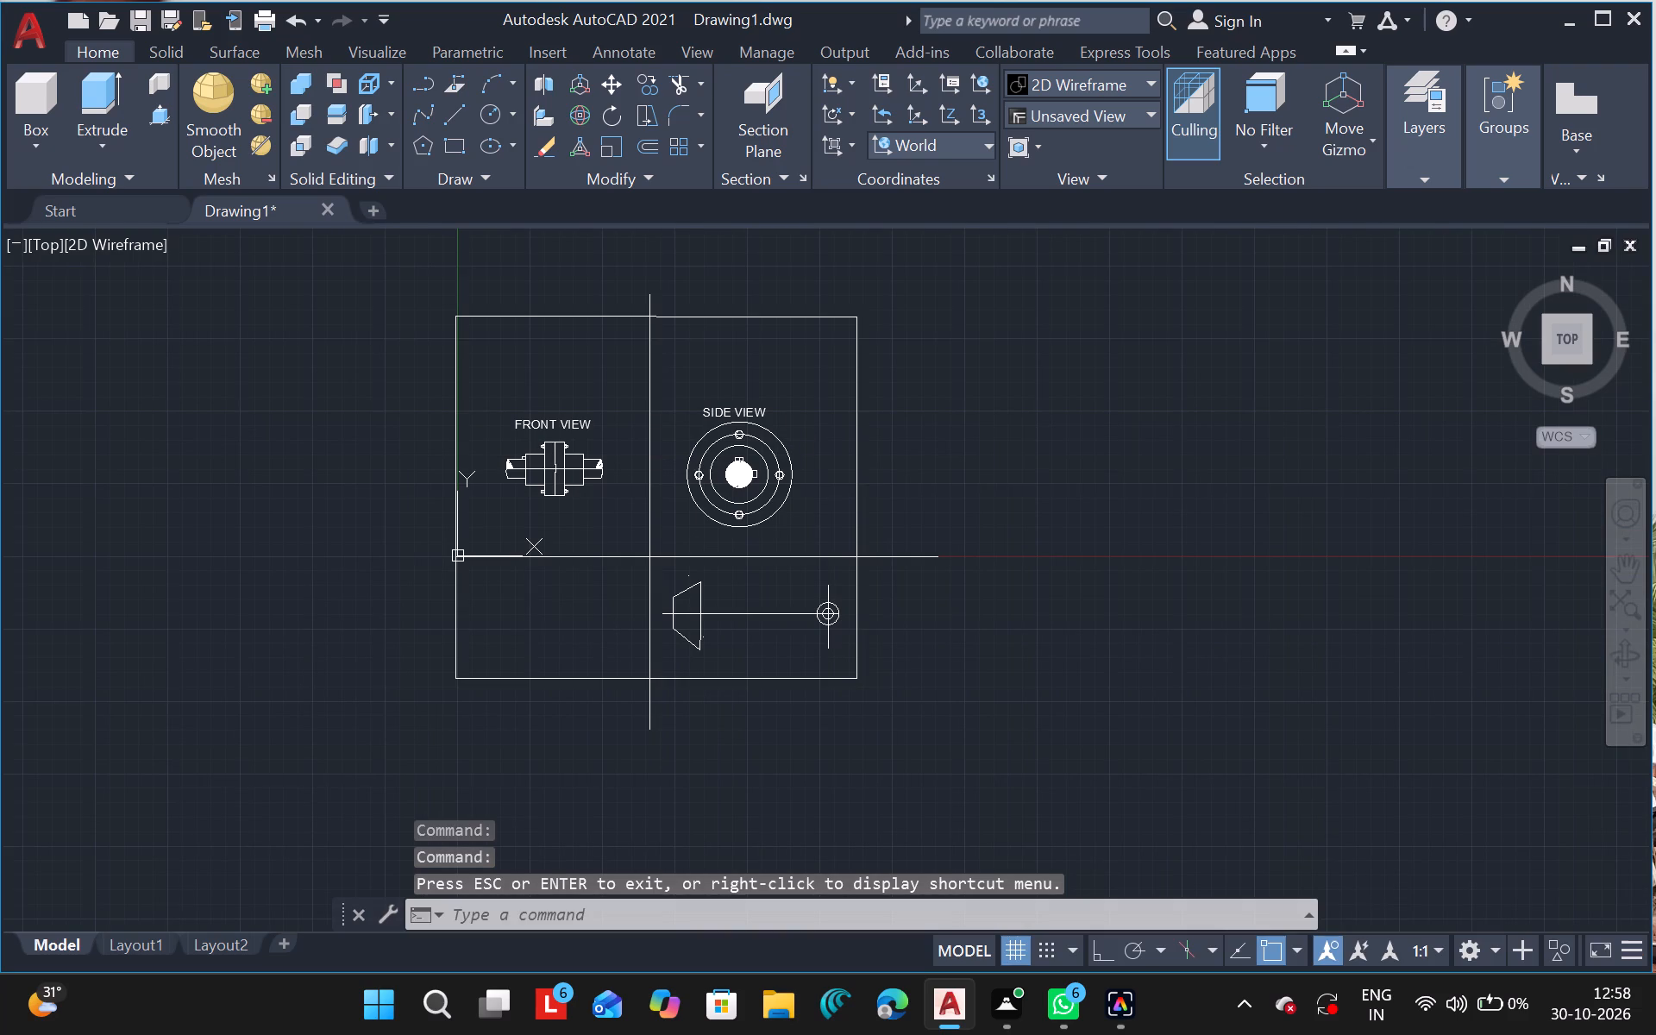
{"action": "type", "text": "TR"}
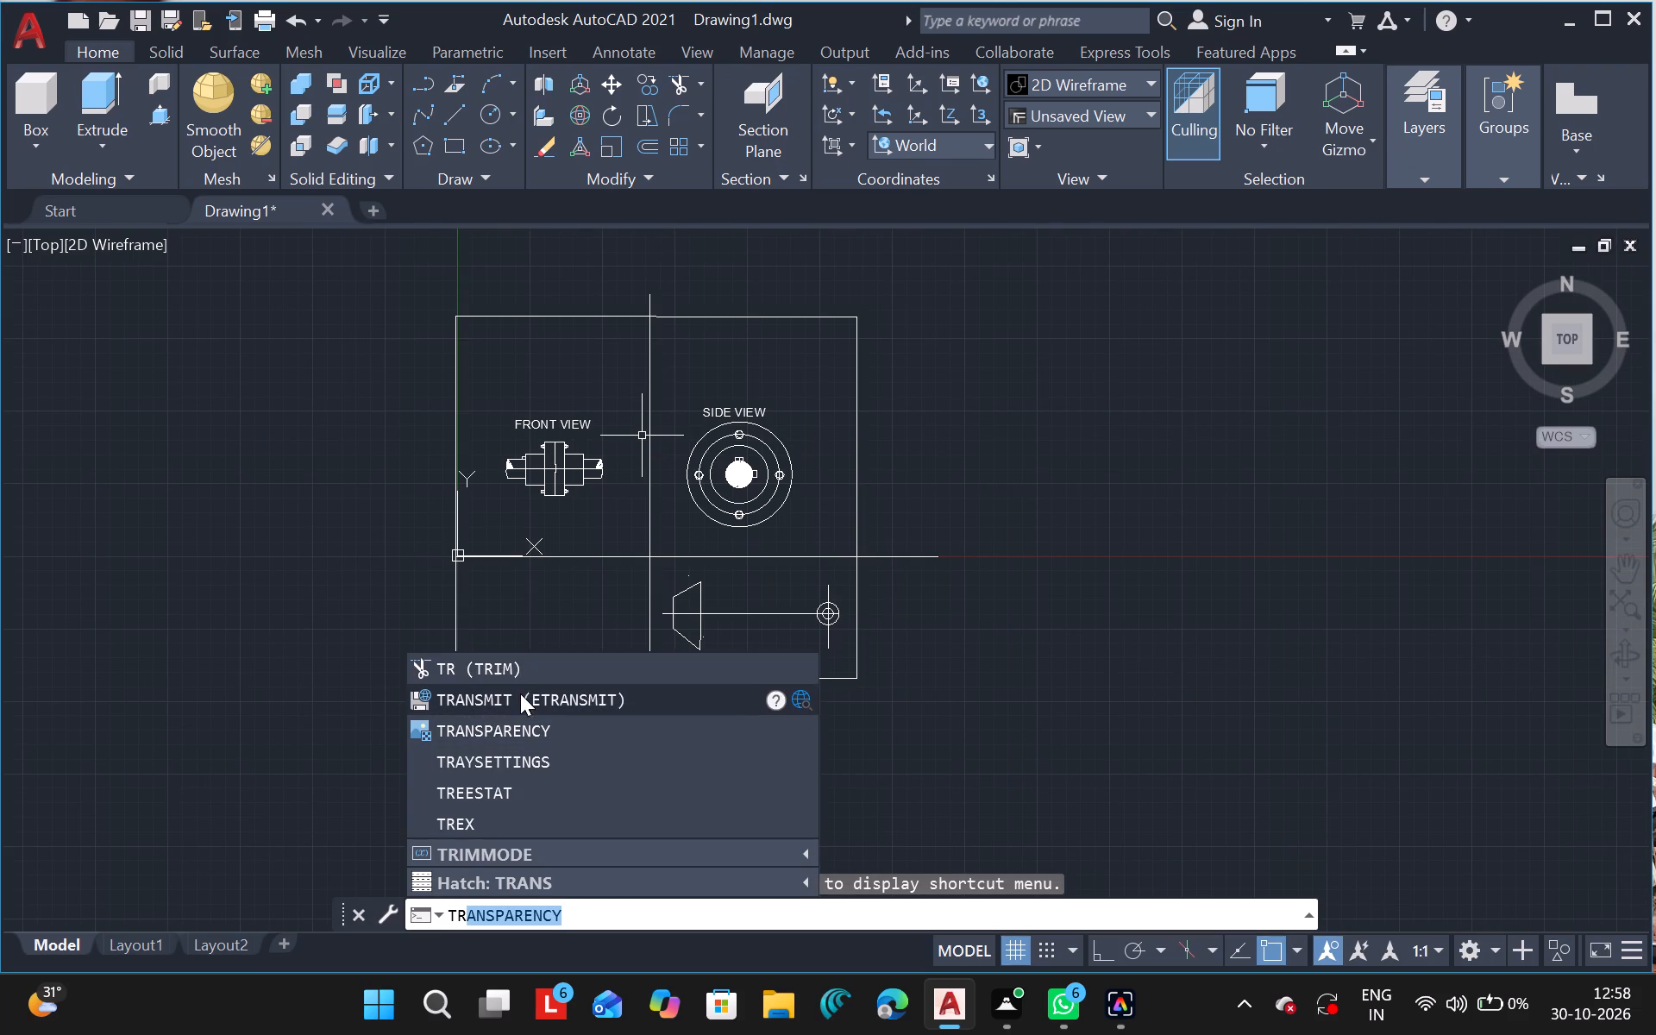
{"action": "left_click", "coordinate": [520, 681]}
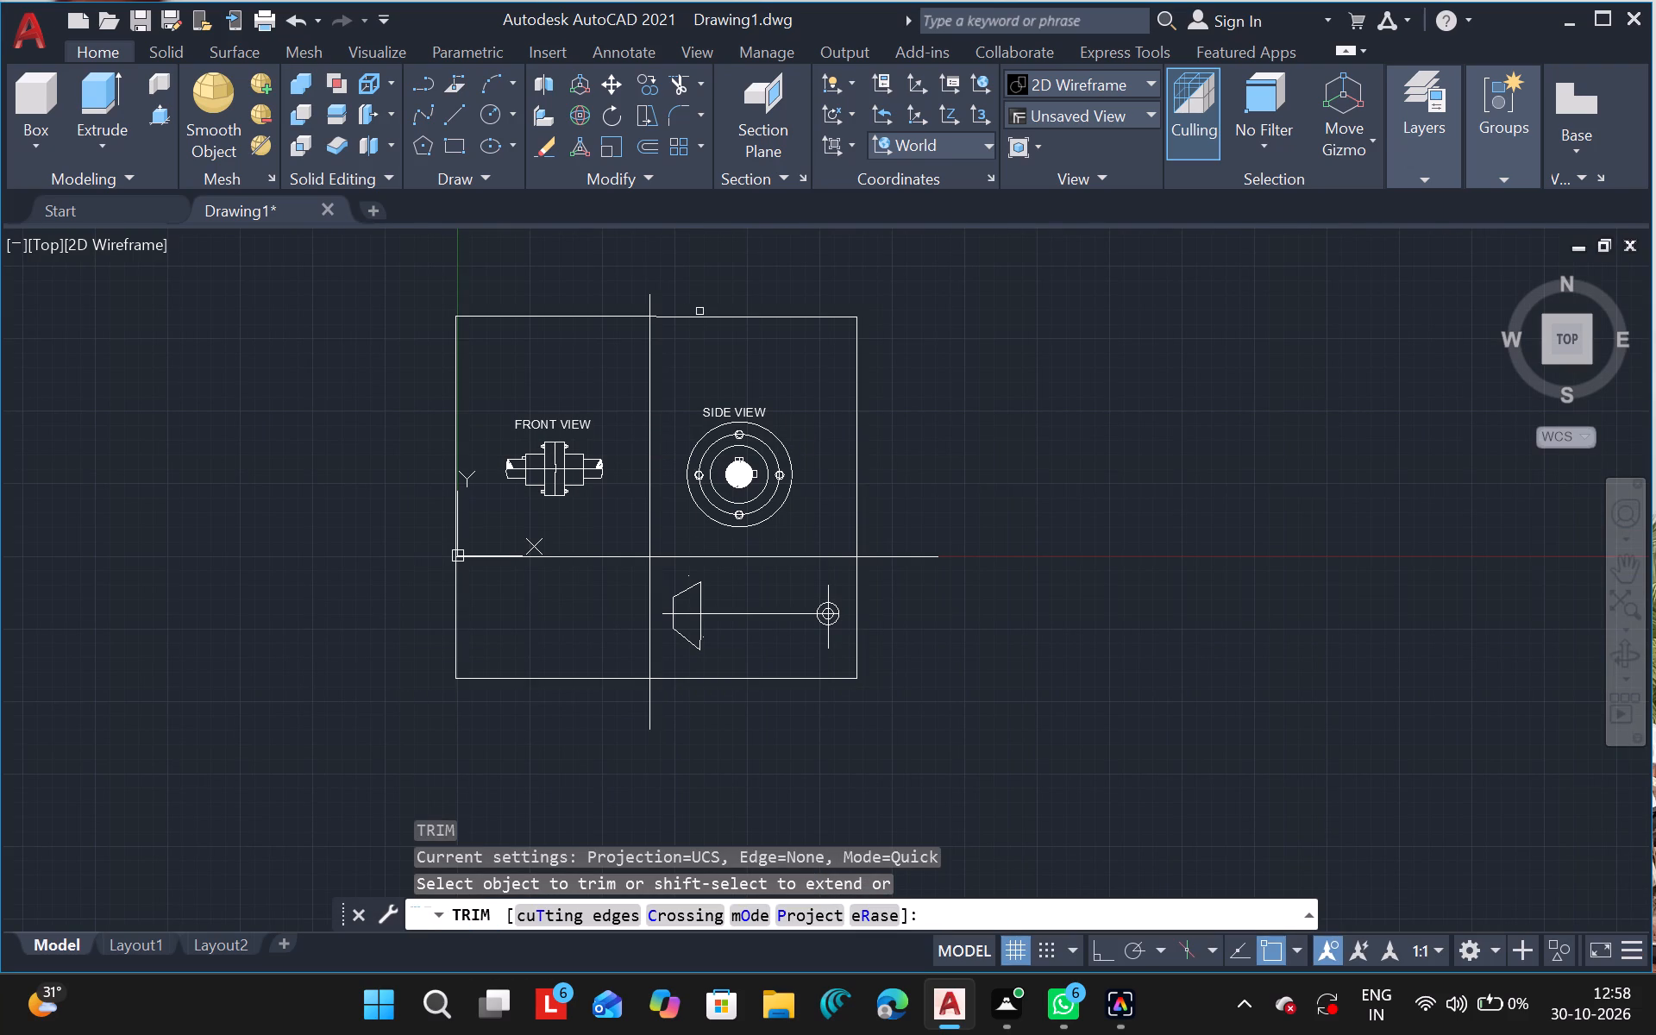
{"action": "left_click_drag", "start_coordinate": [650, 298], "coordinate": [658, 315]}
{"action": "left_click_drag", "start_coordinate": [658, 315], "coordinate": [897, 559]}
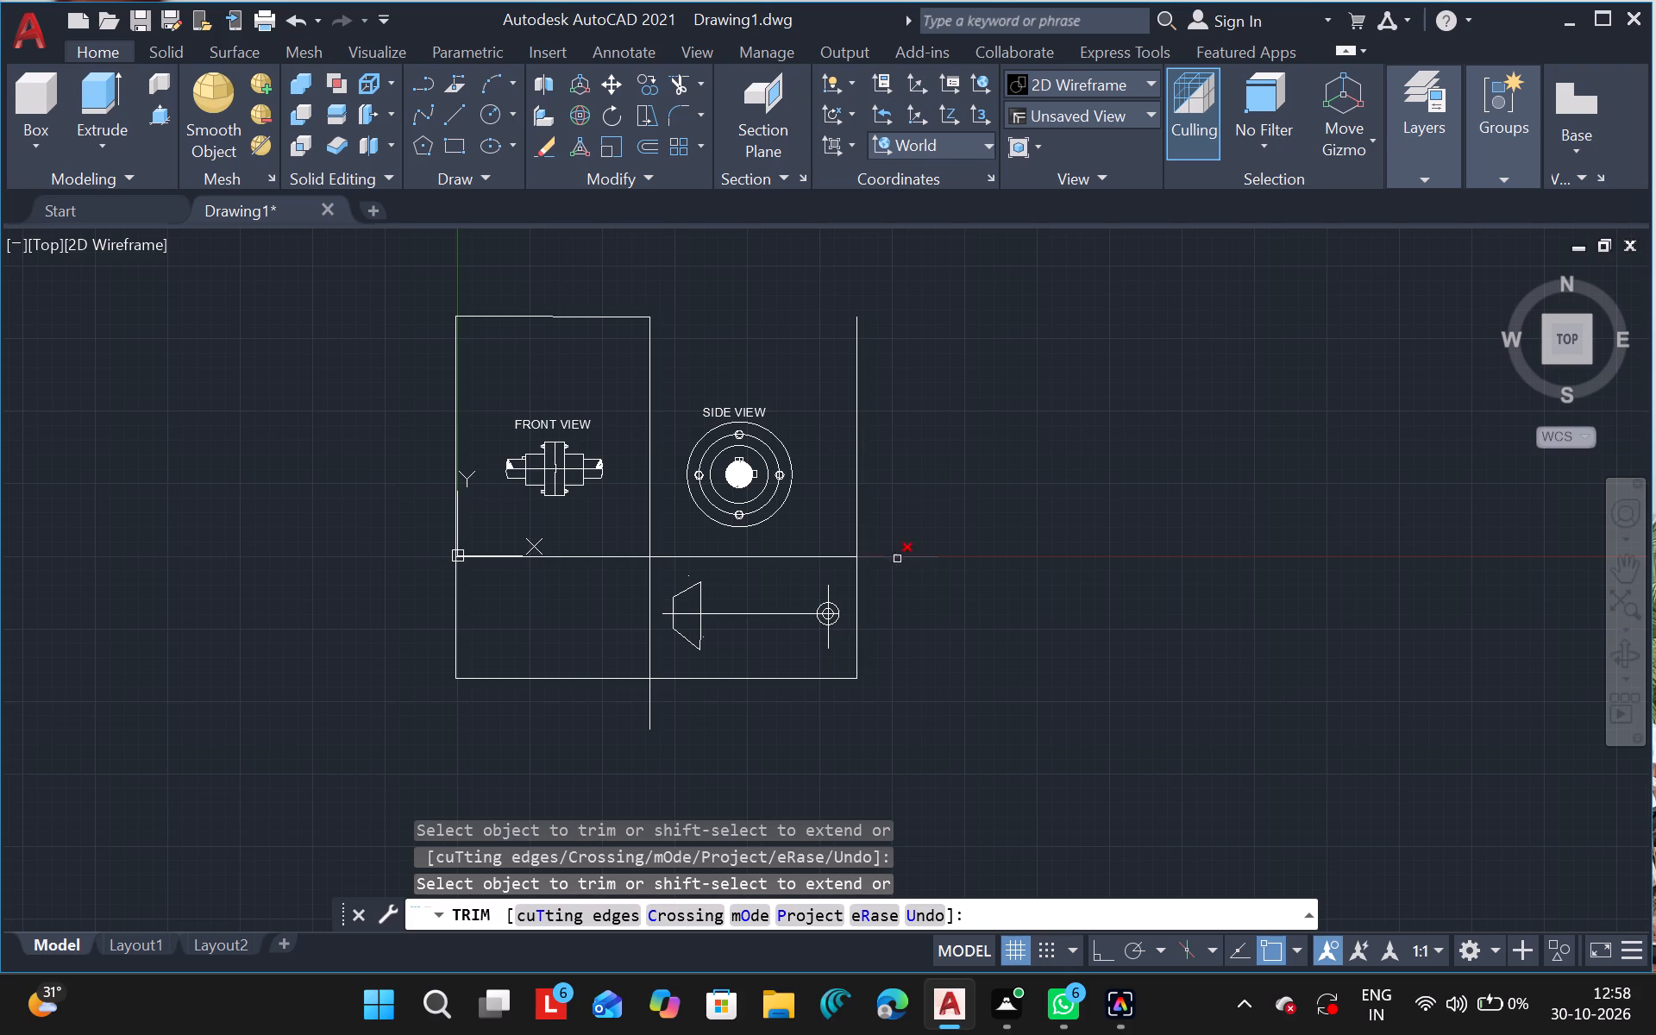
{"action": "left_click_drag", "start_coordinate": [897, 559], "coordinate": [890, 553]}
{"action": "left_click", "coordinate": [890, 553]}
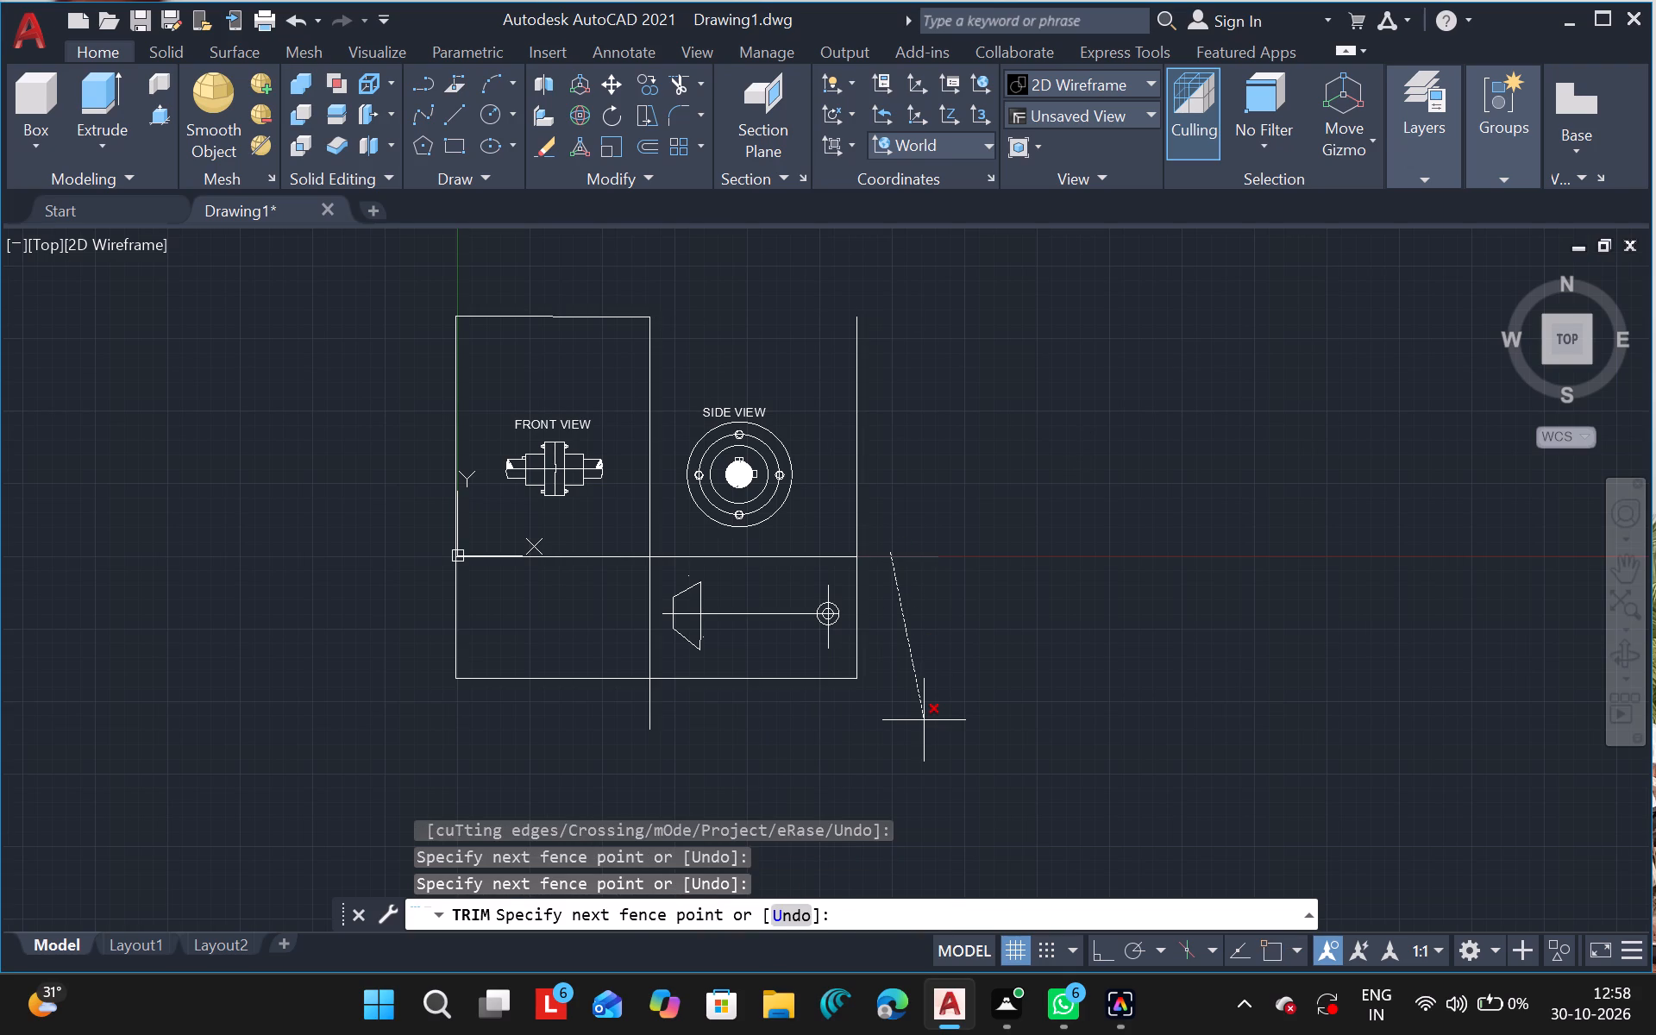
{"action": "left_click", "coordinate": [924, 720]}
{"action": "left_click_drag", "start_coordinate": [678, 706], "coordinate": [605, 716]}
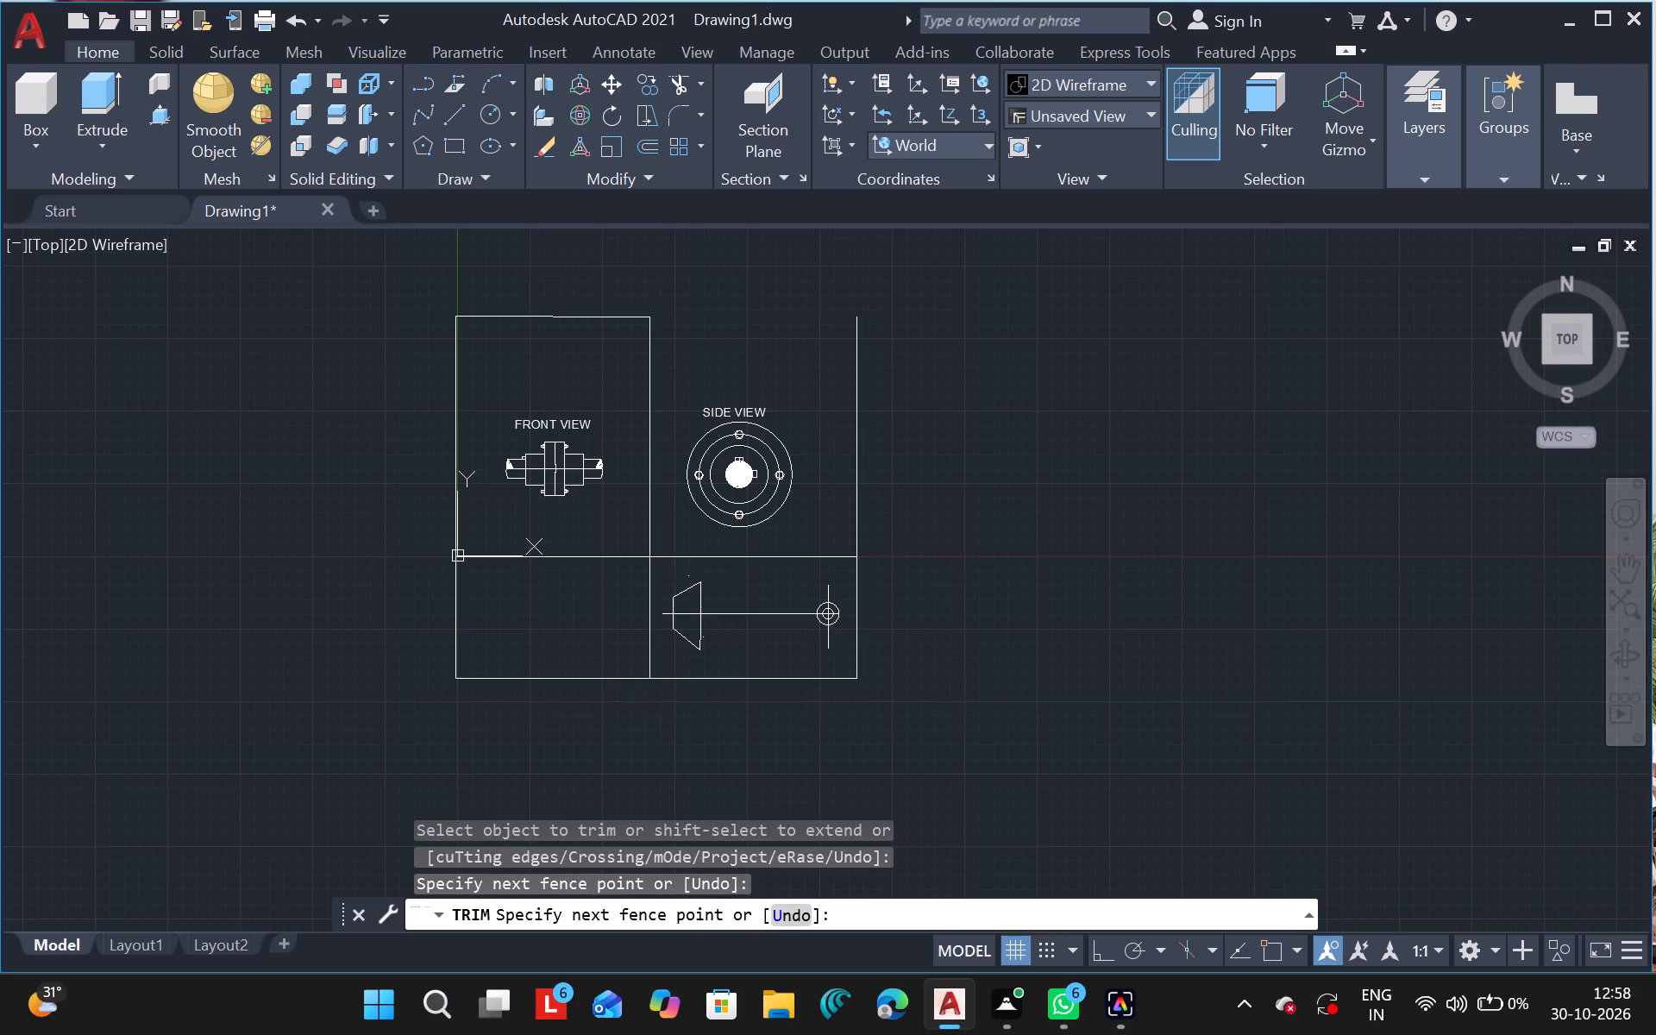
{"action": "left_click_drag", "start_coordinate": [605, 716], "coordinate": [1013, 527]}
{"action": "left_click", "coordinate": [1013, 527]}
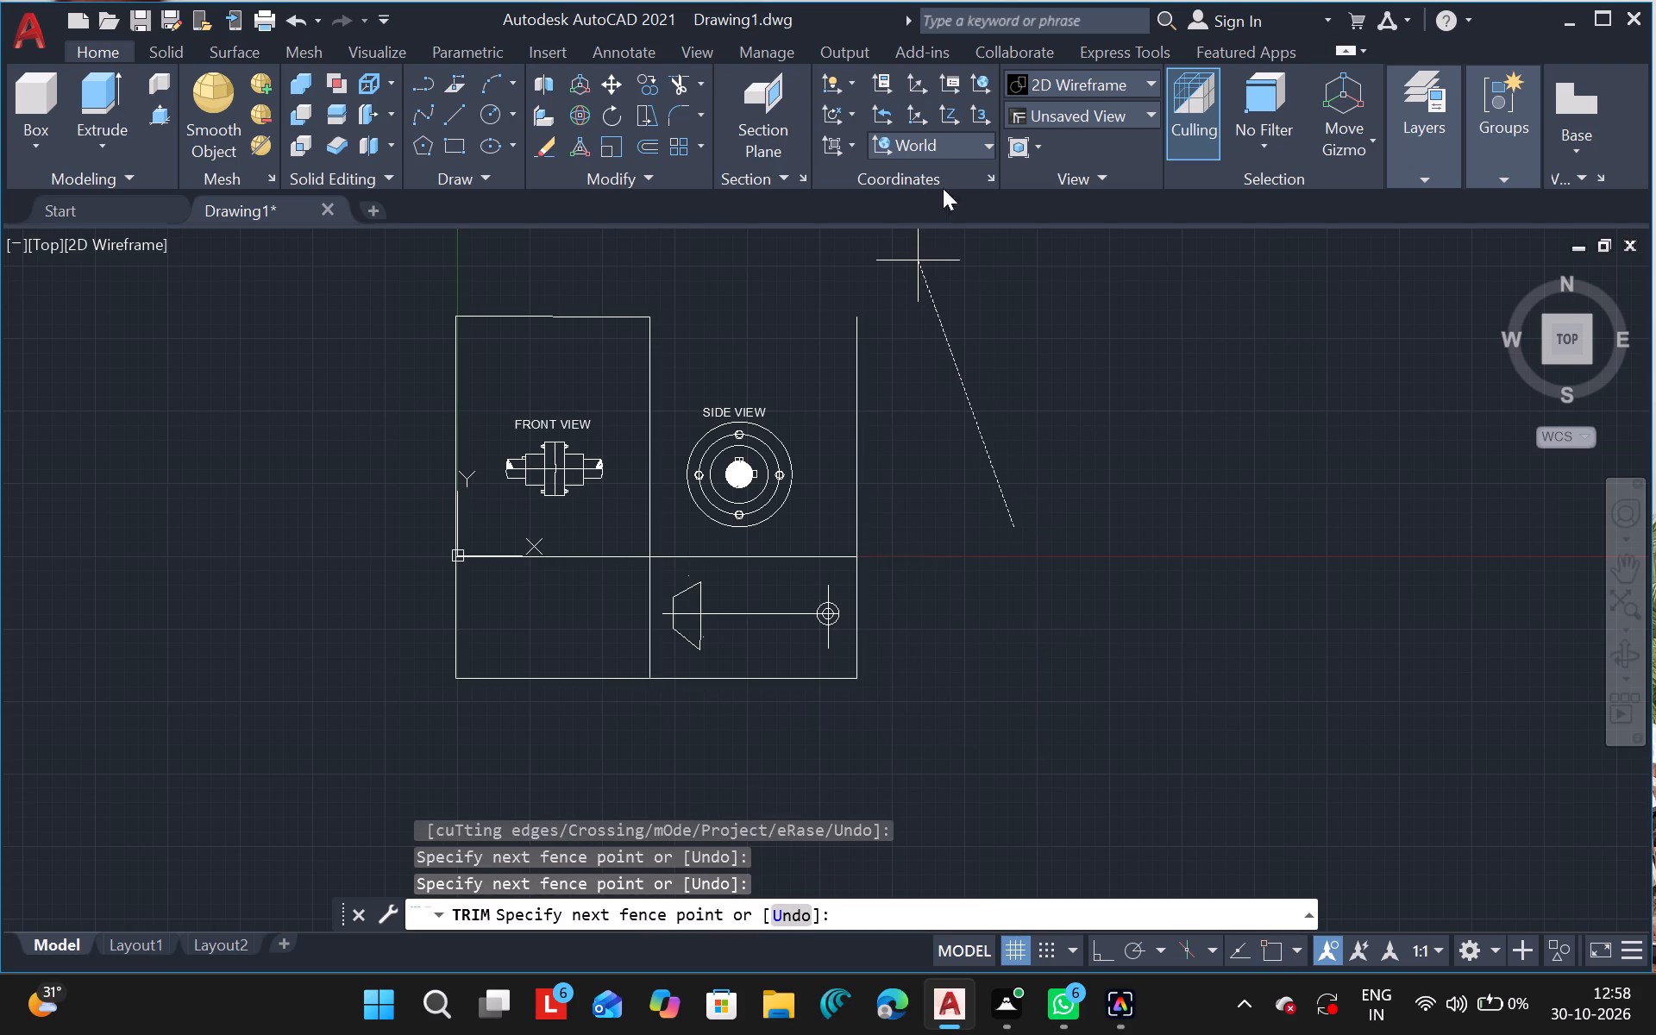
{"action": "left_click", "coordinate": [978, 439]}
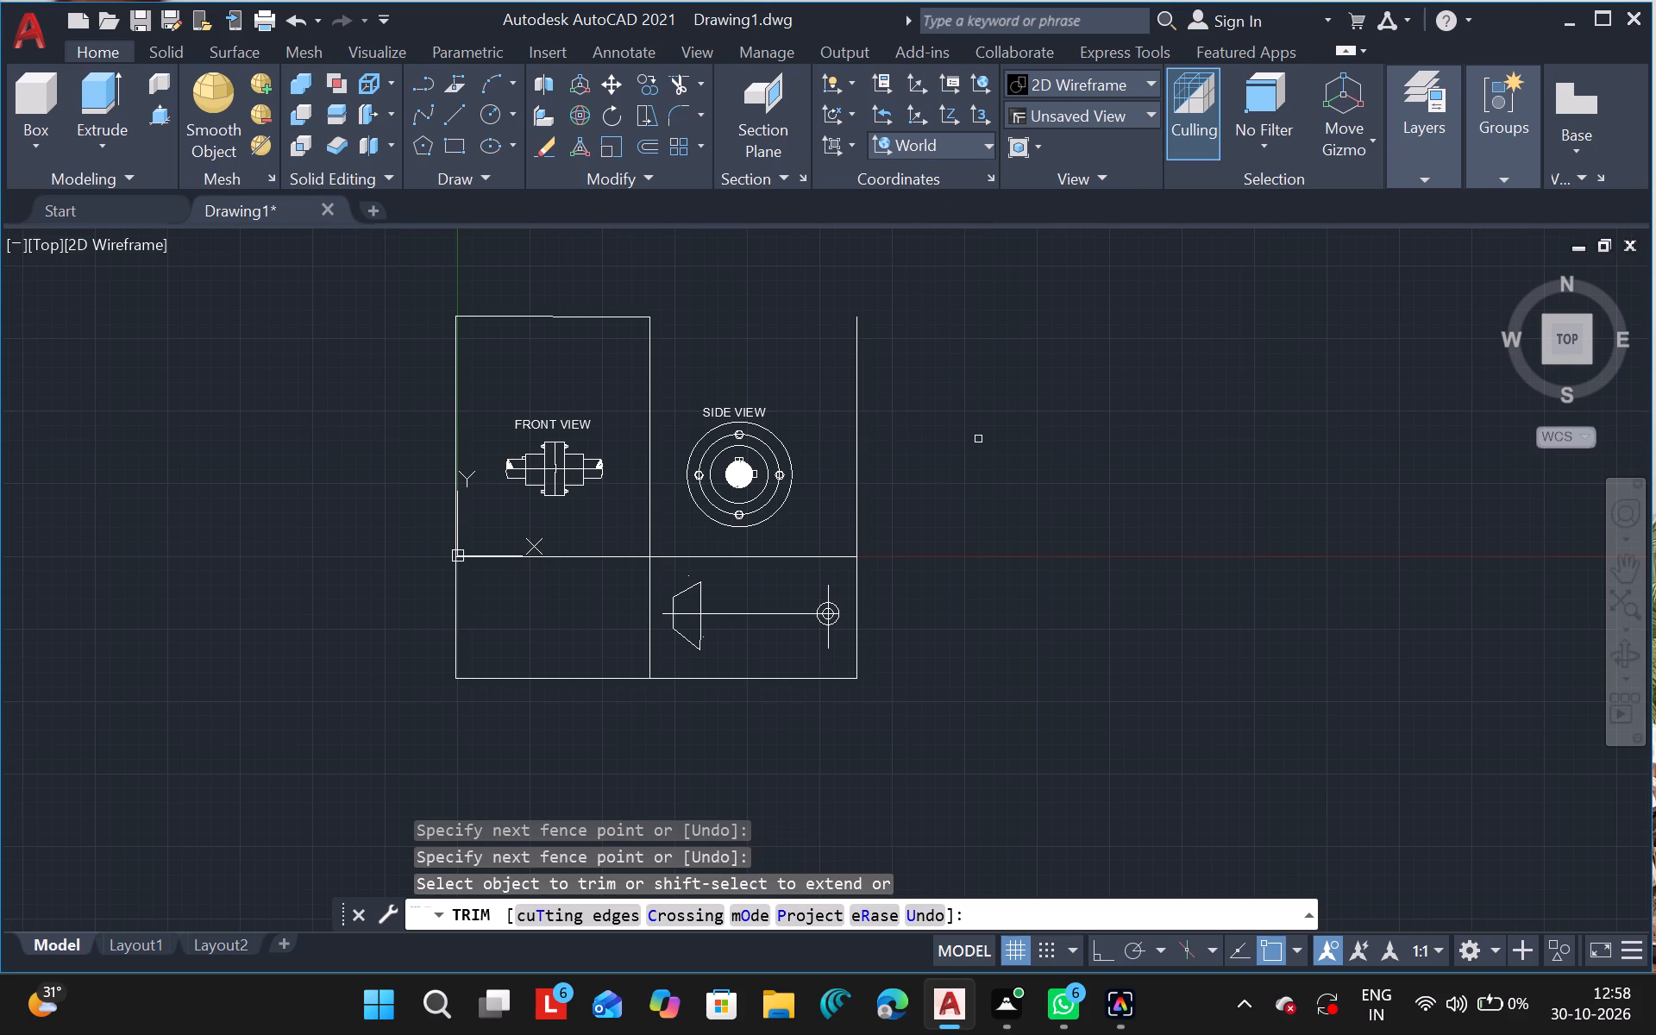
{"action": "key", "text": "Escape"}
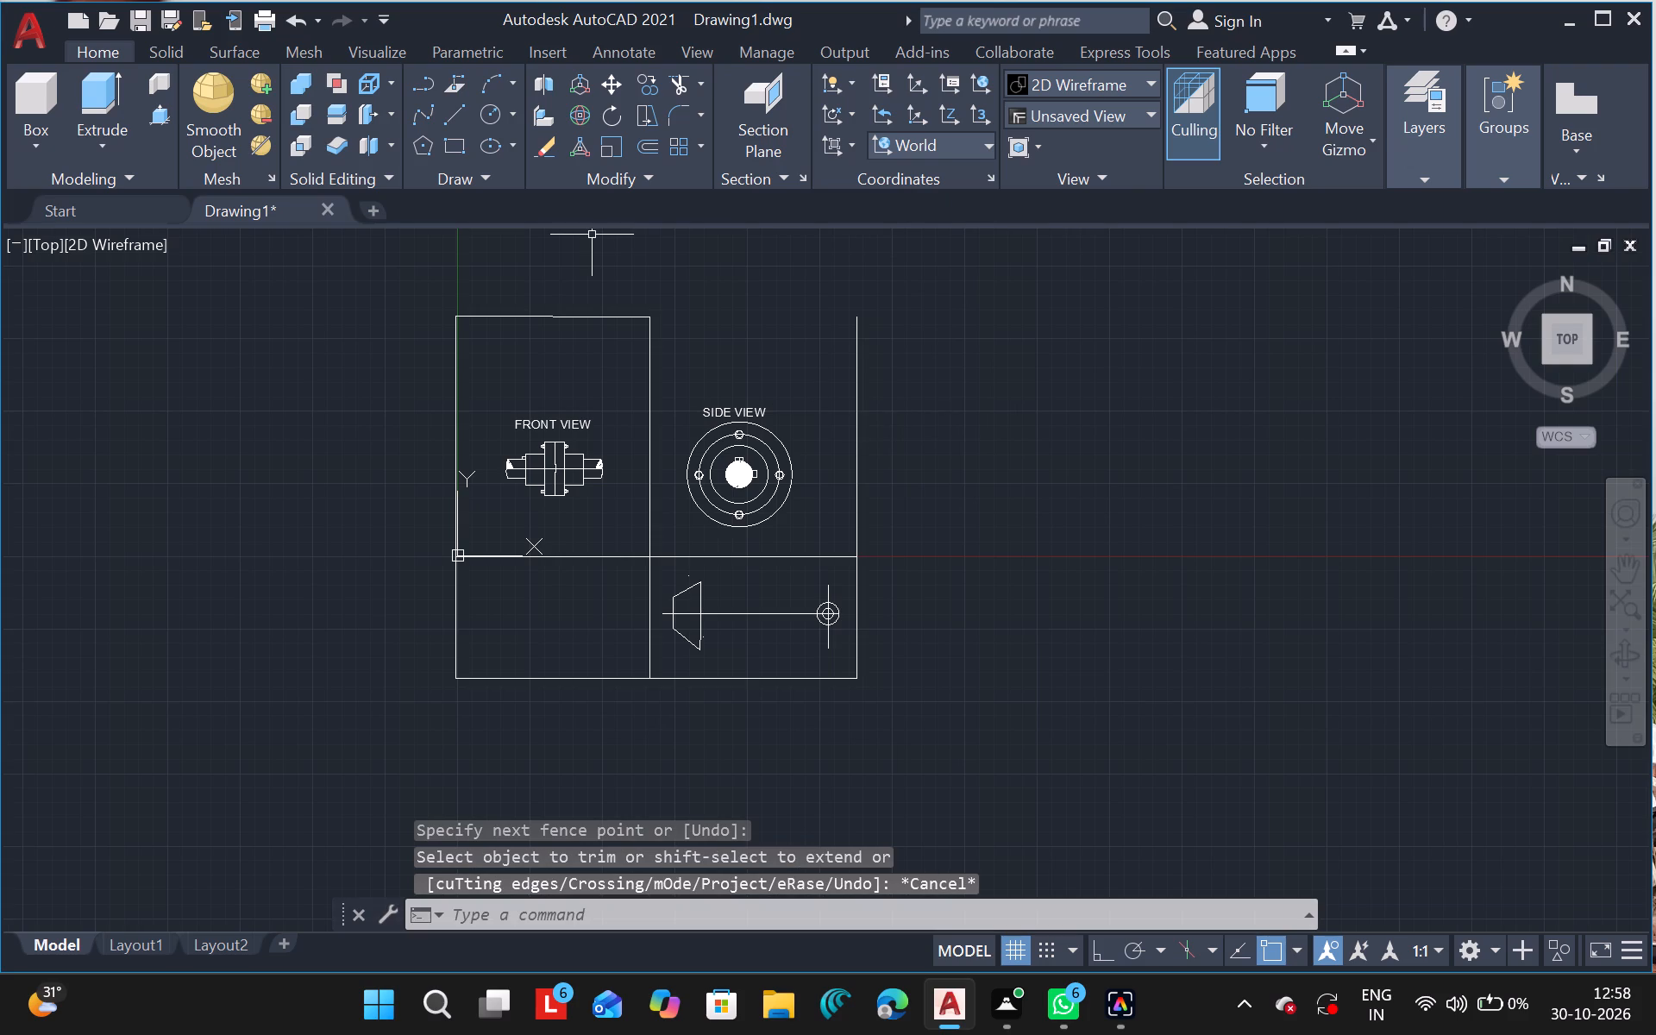
Draw a horizontal top border line from the vertical divider's upper end to slightly beyond the sheet's right border.
{"action": "left_click", "coordinate": [462, 111]}
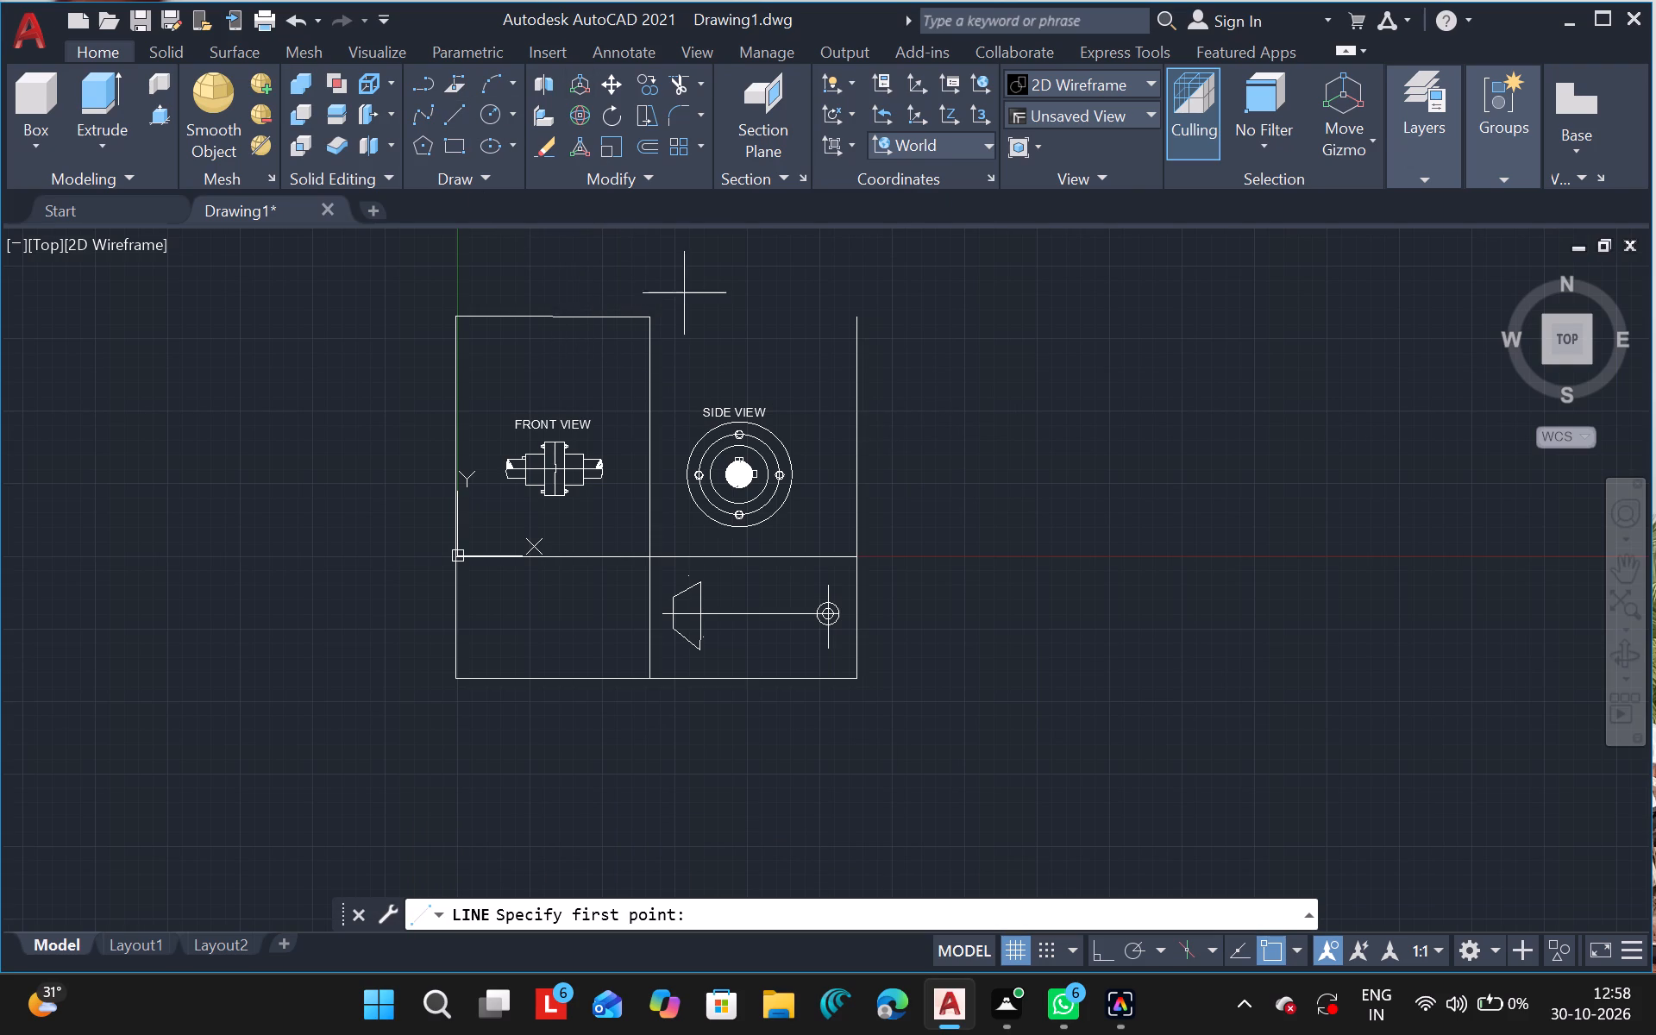
{"action": "left_click_drag", "start_coordinate": [656, 316], "coordinate": [794, 303]}
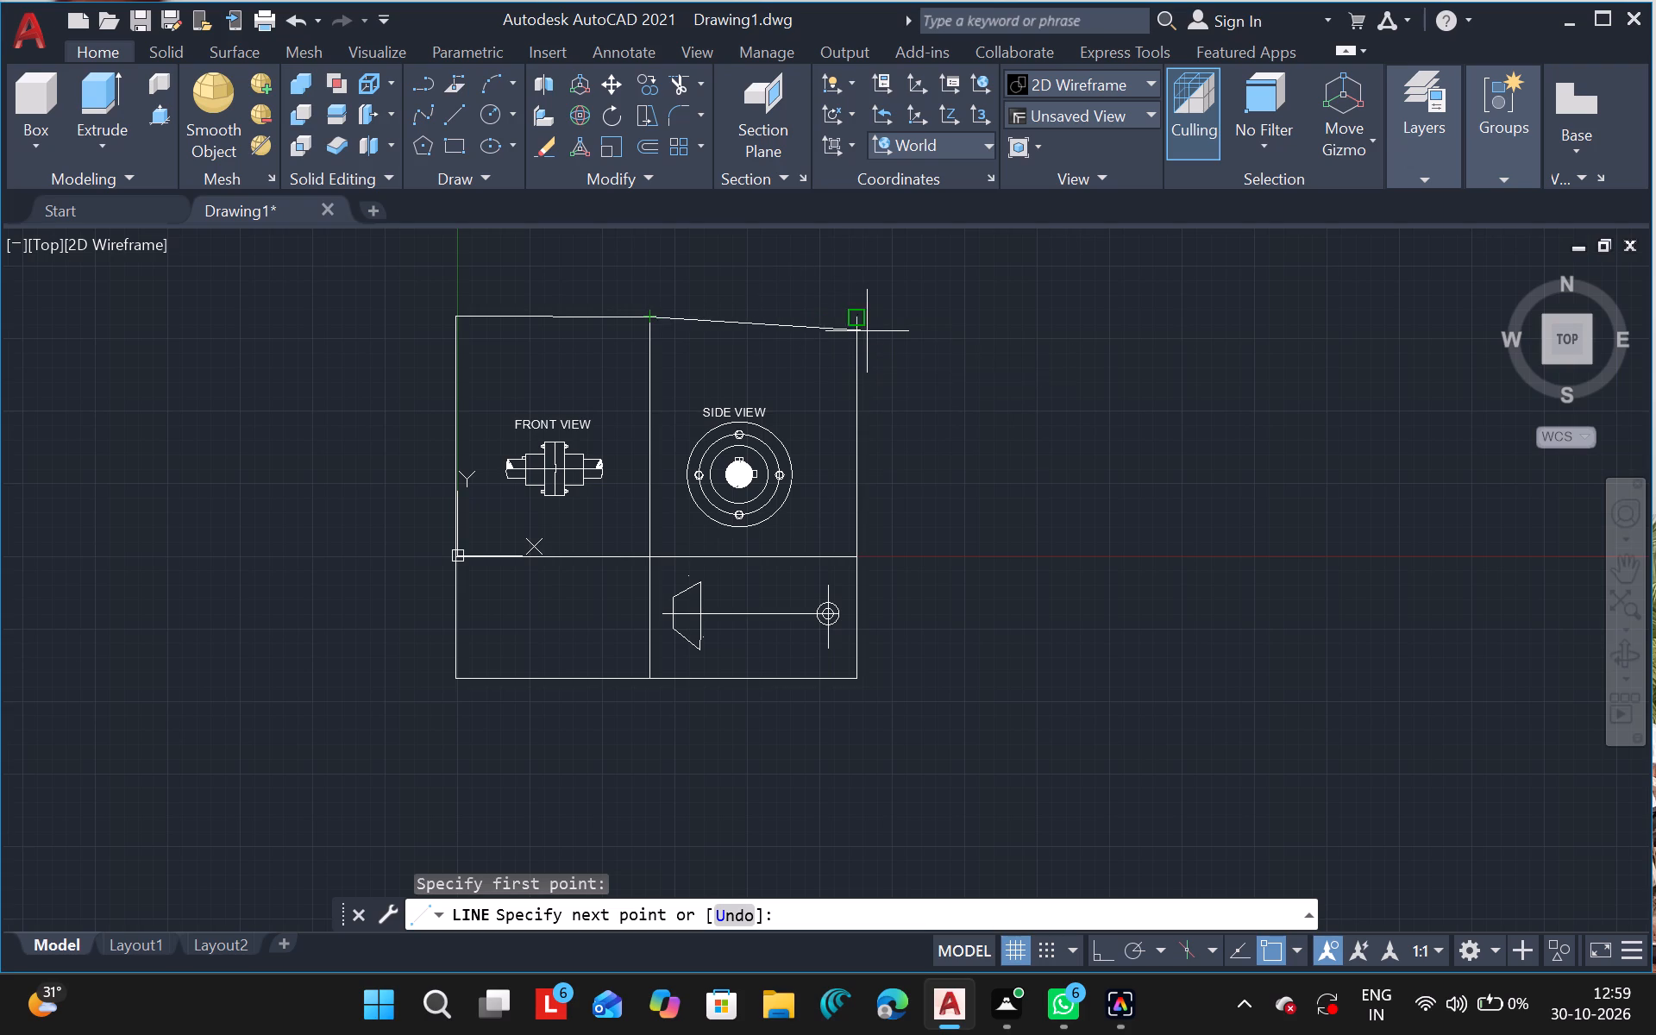
{"action": "left_click", "coordinate": [900, 322]}
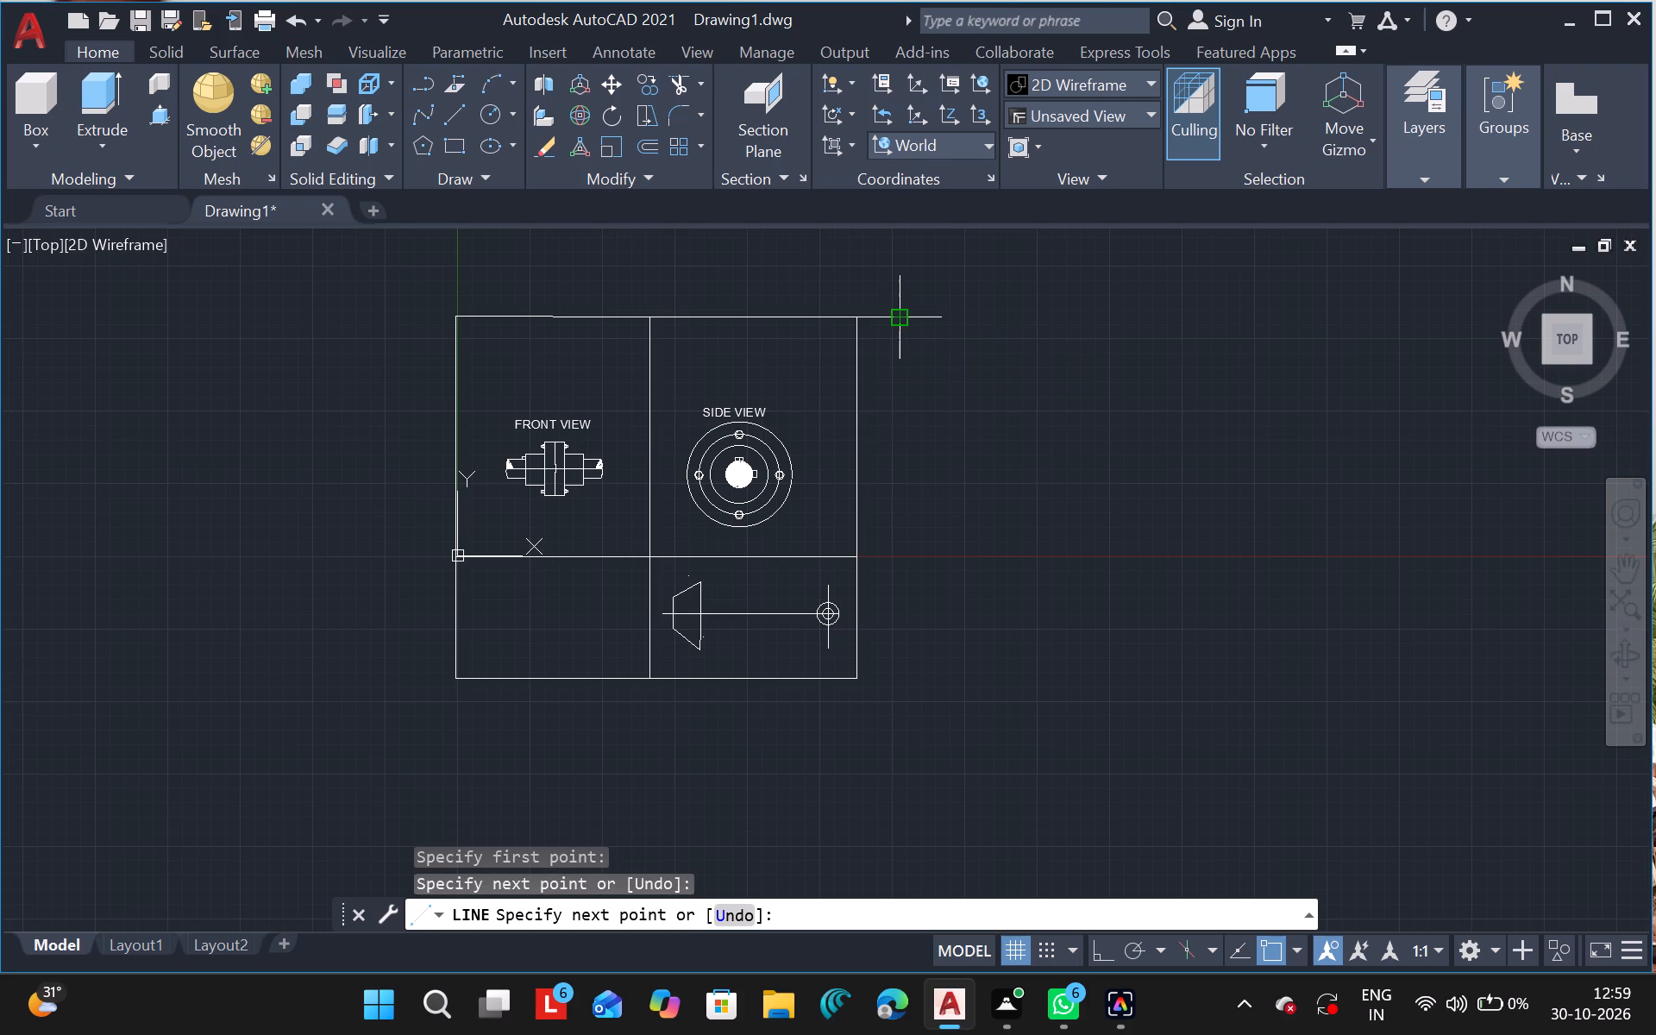
{"action": "key", "text": "Escape"}
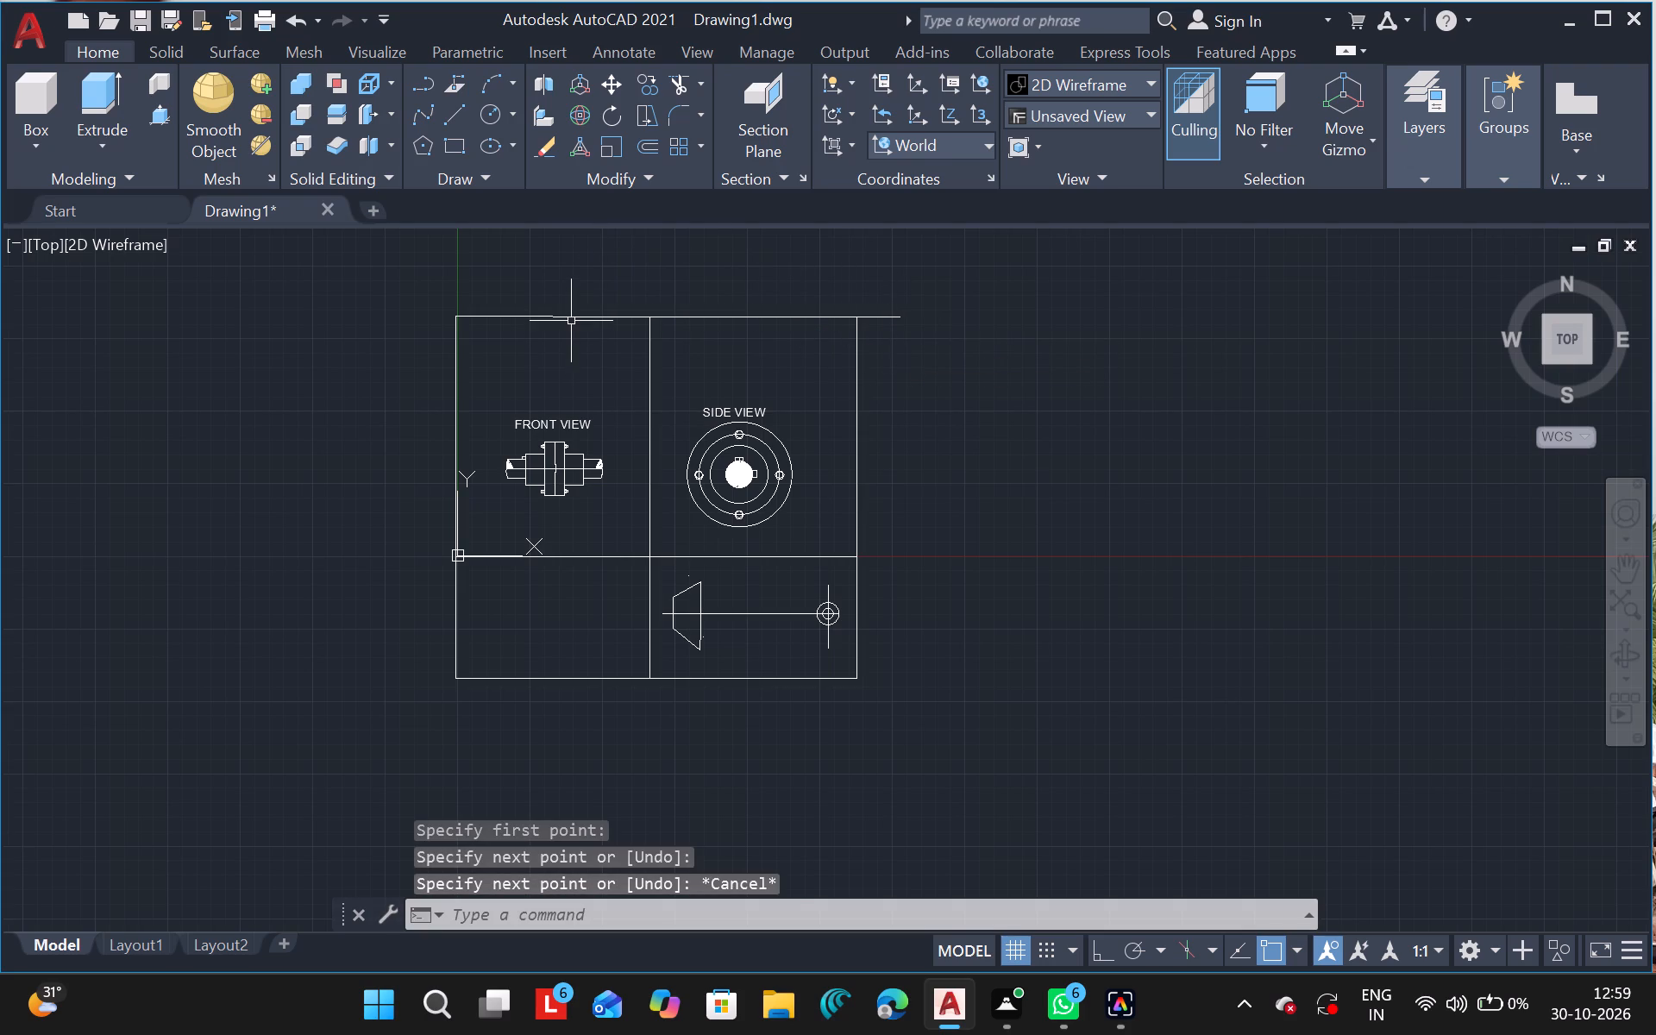
Delete the remaining top border line above the front view.
{"action": "left_click", "coordinate": [571, 321]}
{"action": "left_click_drag", "start_coordinate": [572, 318], "coordinate": [953, 331]}
{"action": "left_click", "coordinate": [560, 316]}
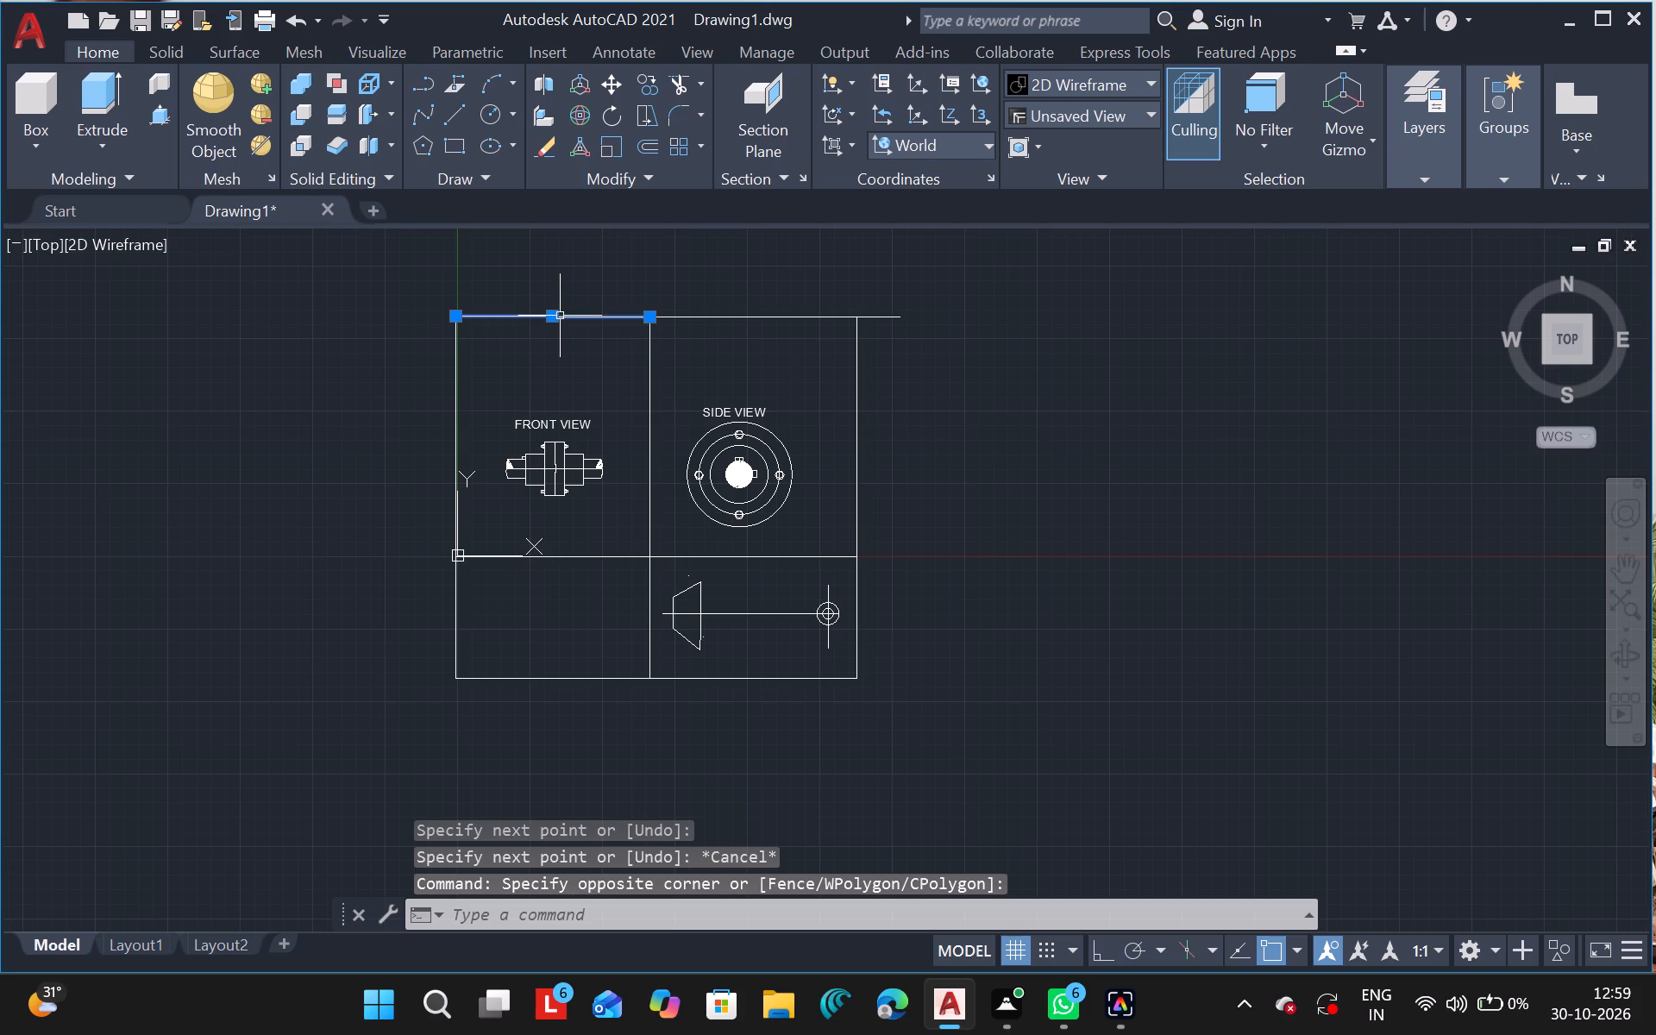
{"action": "key", "text": "Delete"}
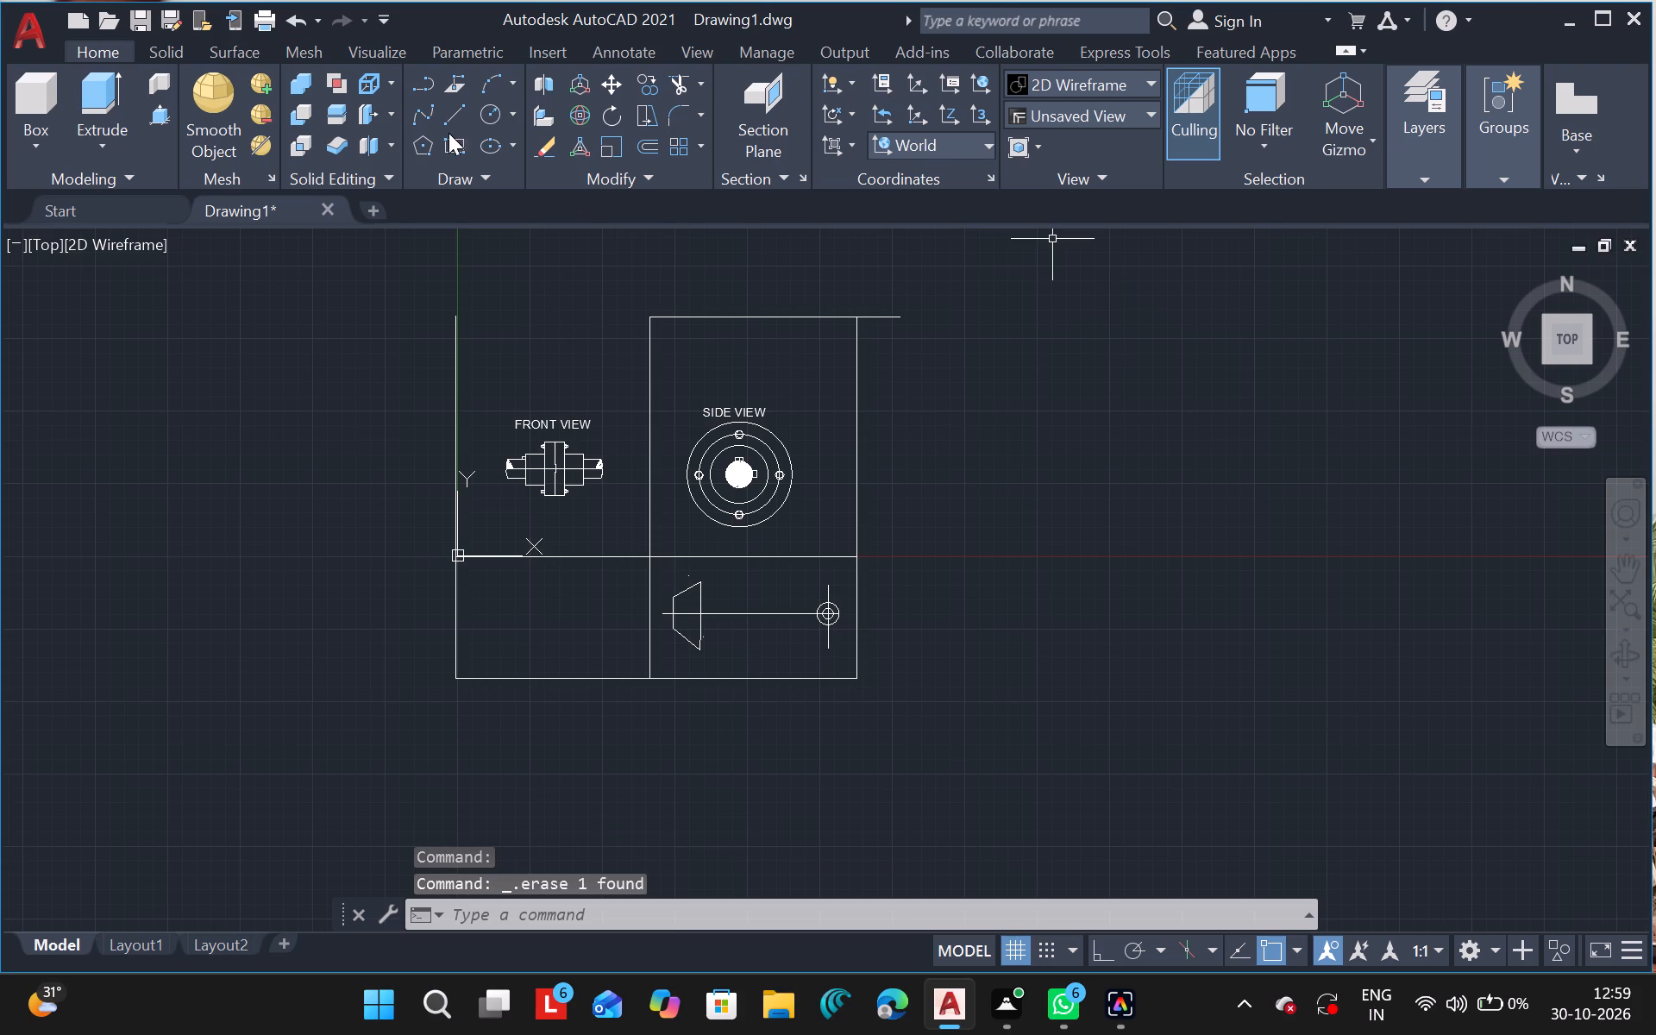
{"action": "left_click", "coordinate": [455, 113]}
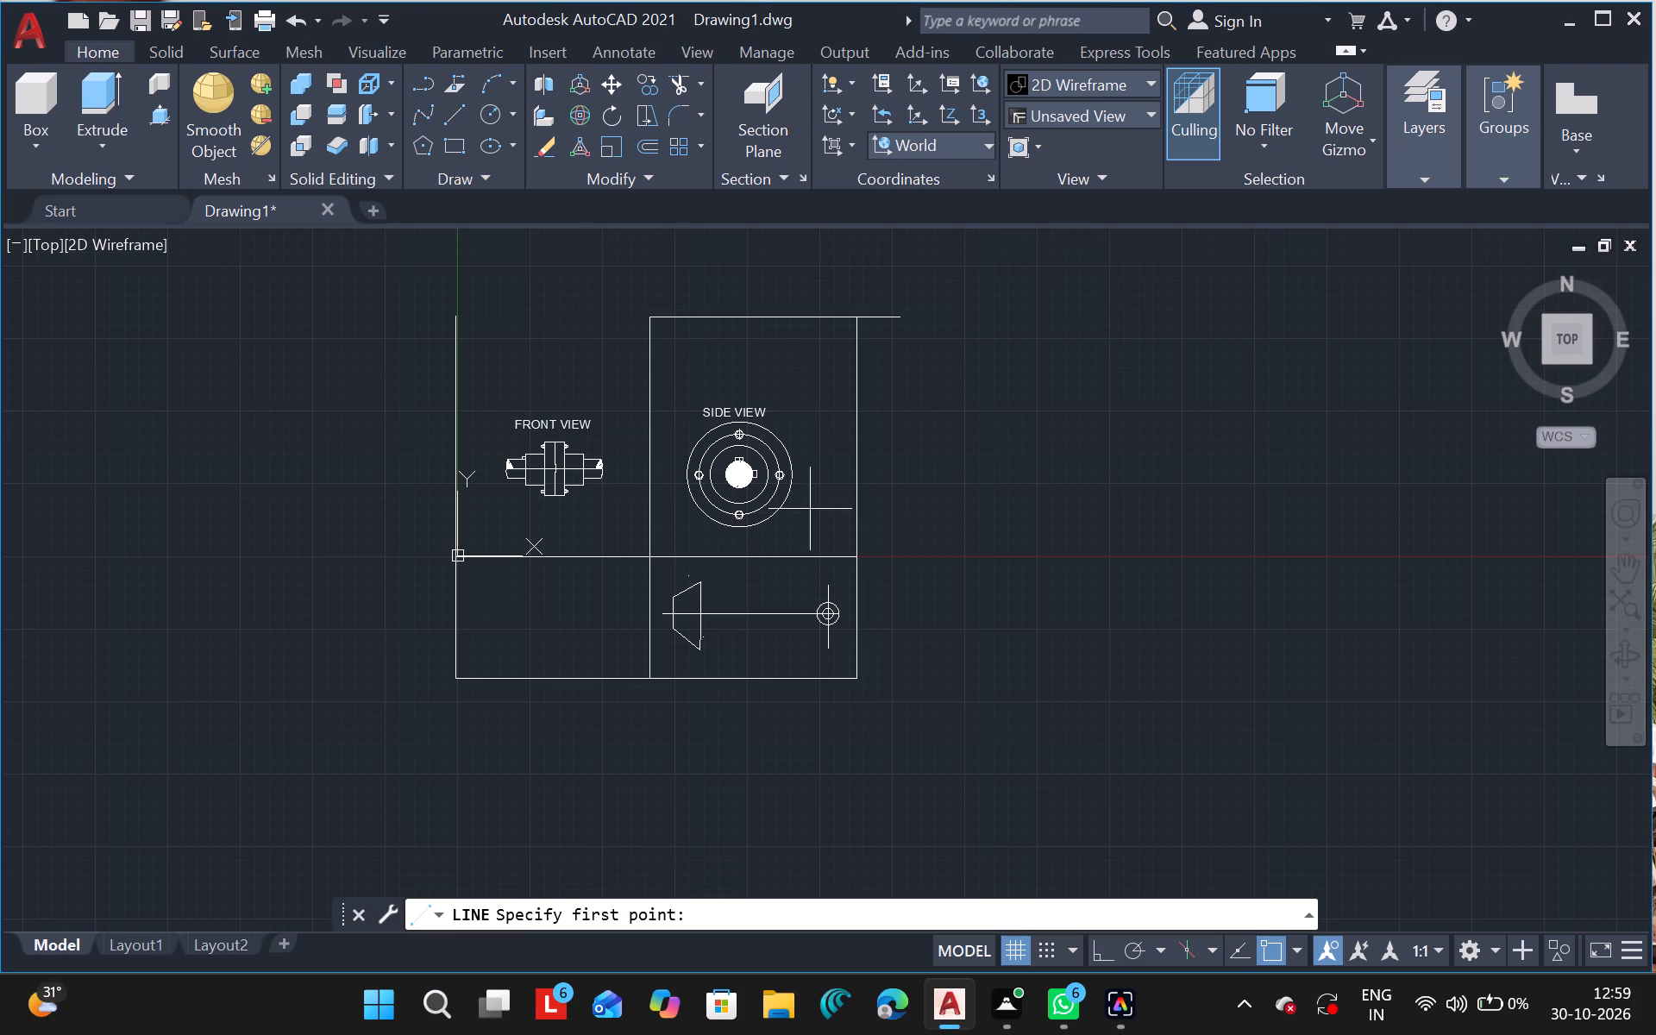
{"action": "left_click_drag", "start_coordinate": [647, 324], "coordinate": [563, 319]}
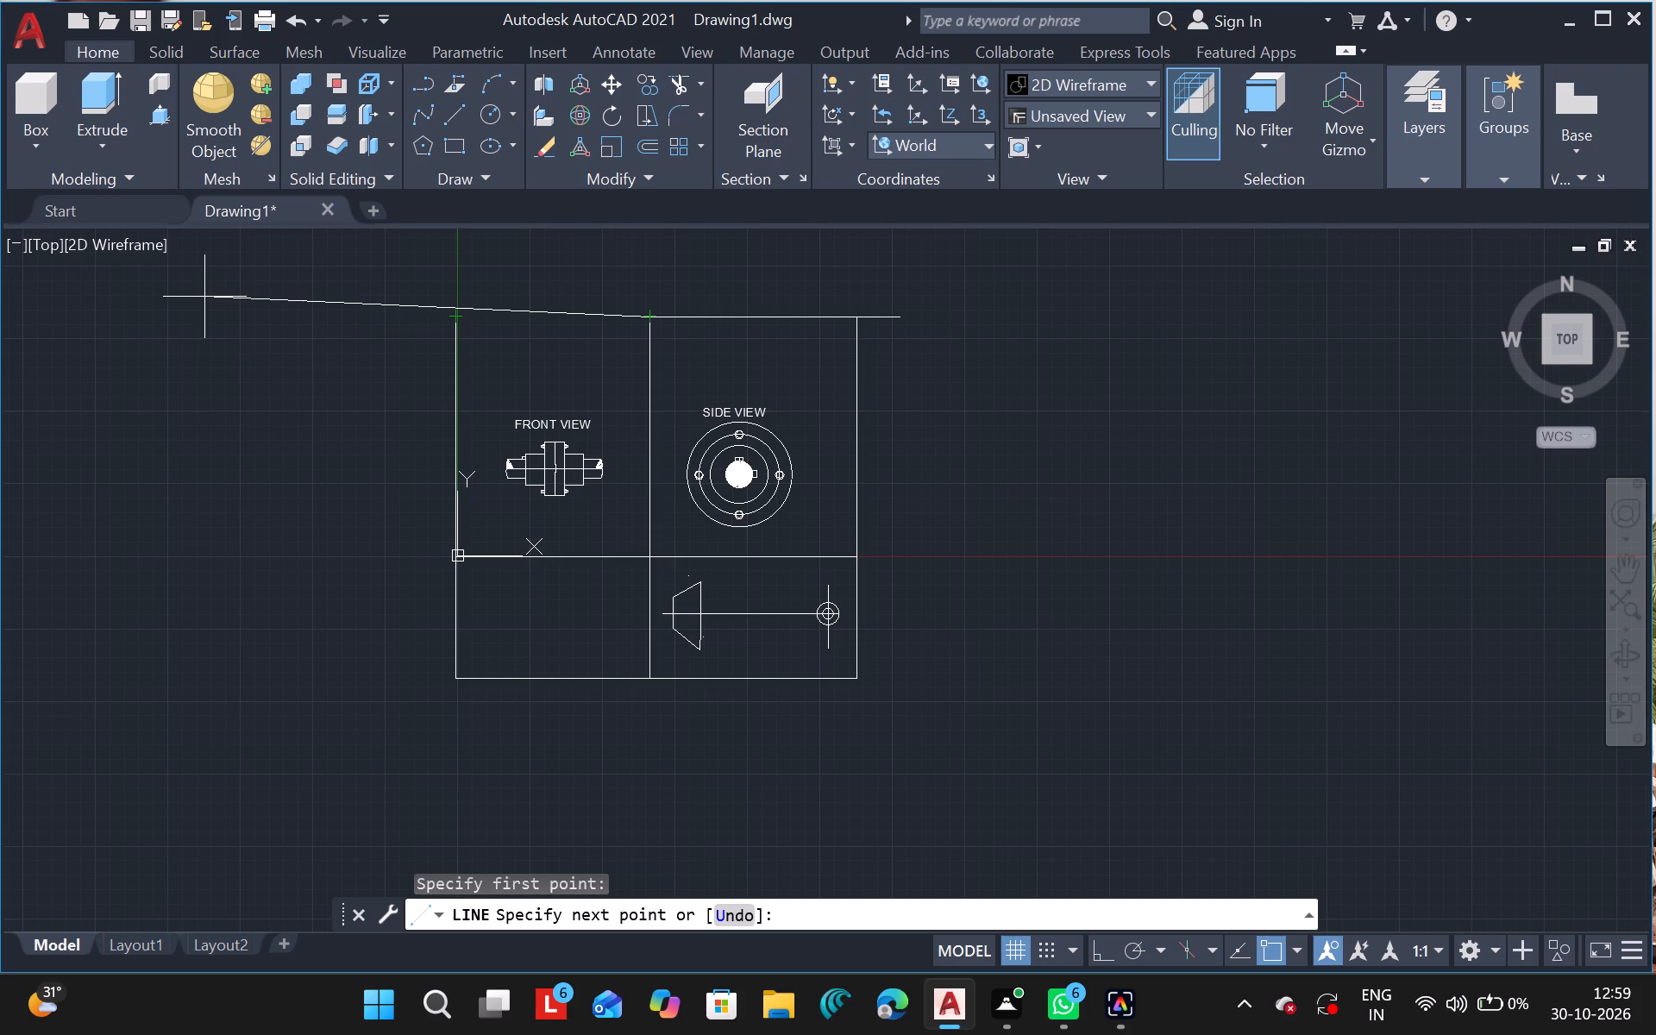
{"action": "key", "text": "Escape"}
Extend the top border line above the side view across to the sheet's left border.
{"action": "type", "text": "EX"}
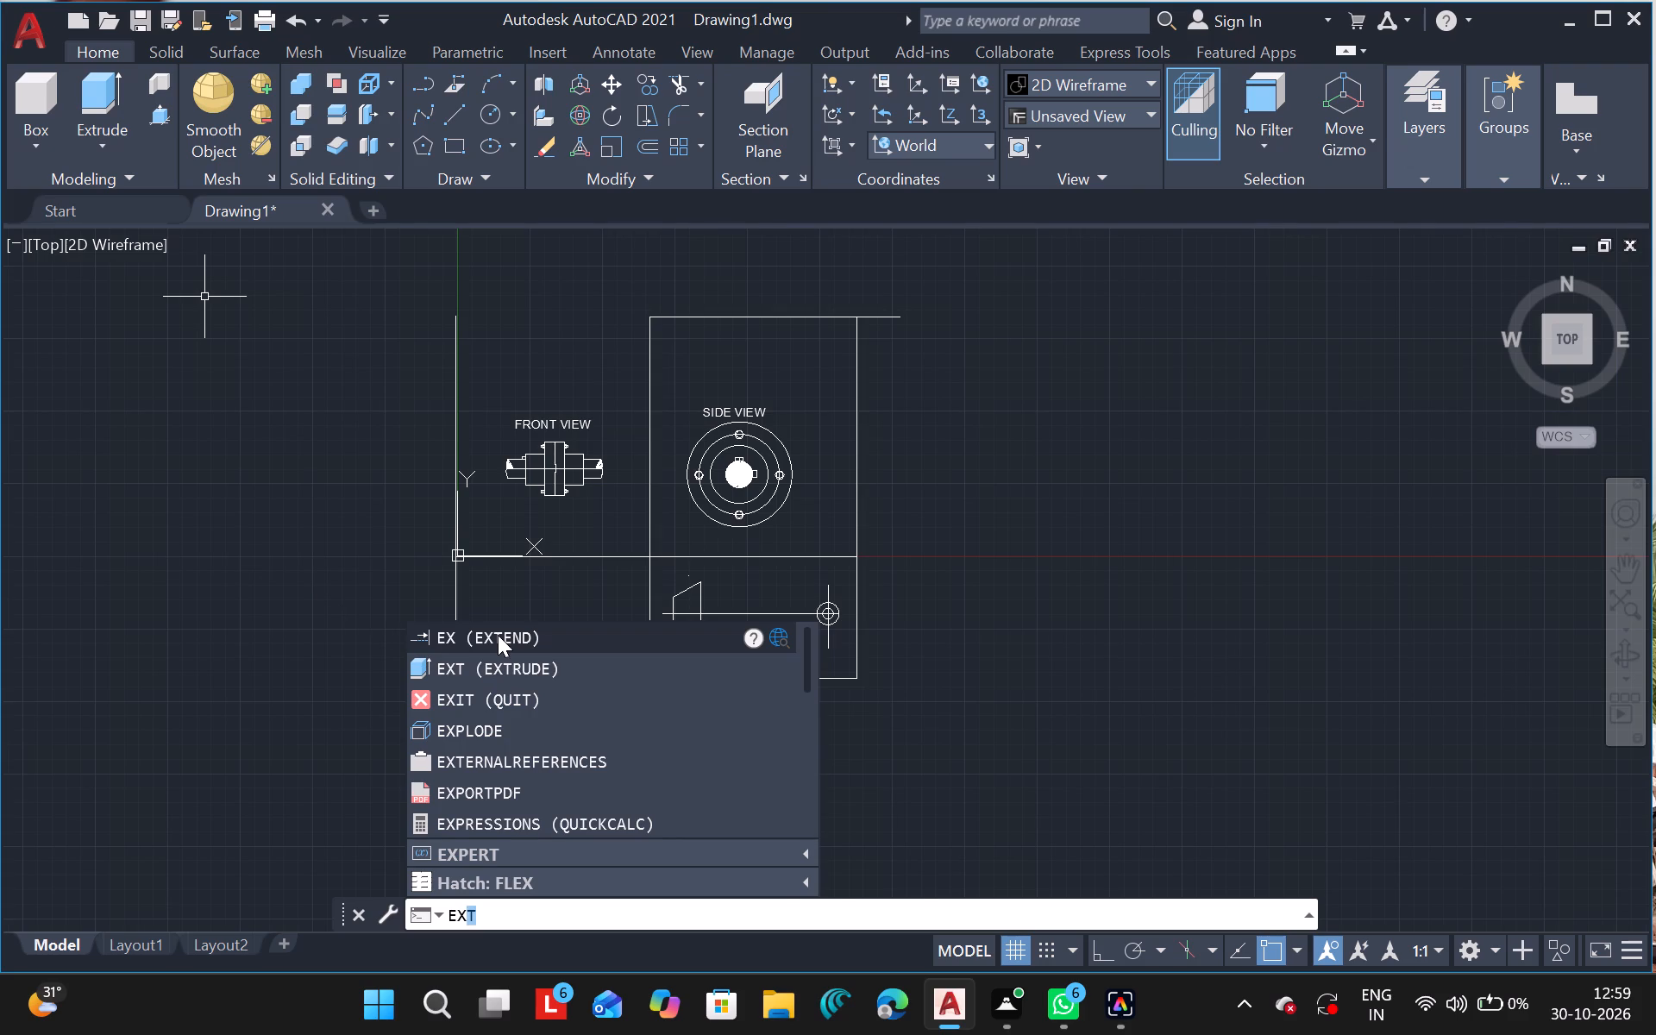
{"action": "left_click", "coordinate": [498, 635]}
{"action": "left_click", "coordinate": [671, 317]}
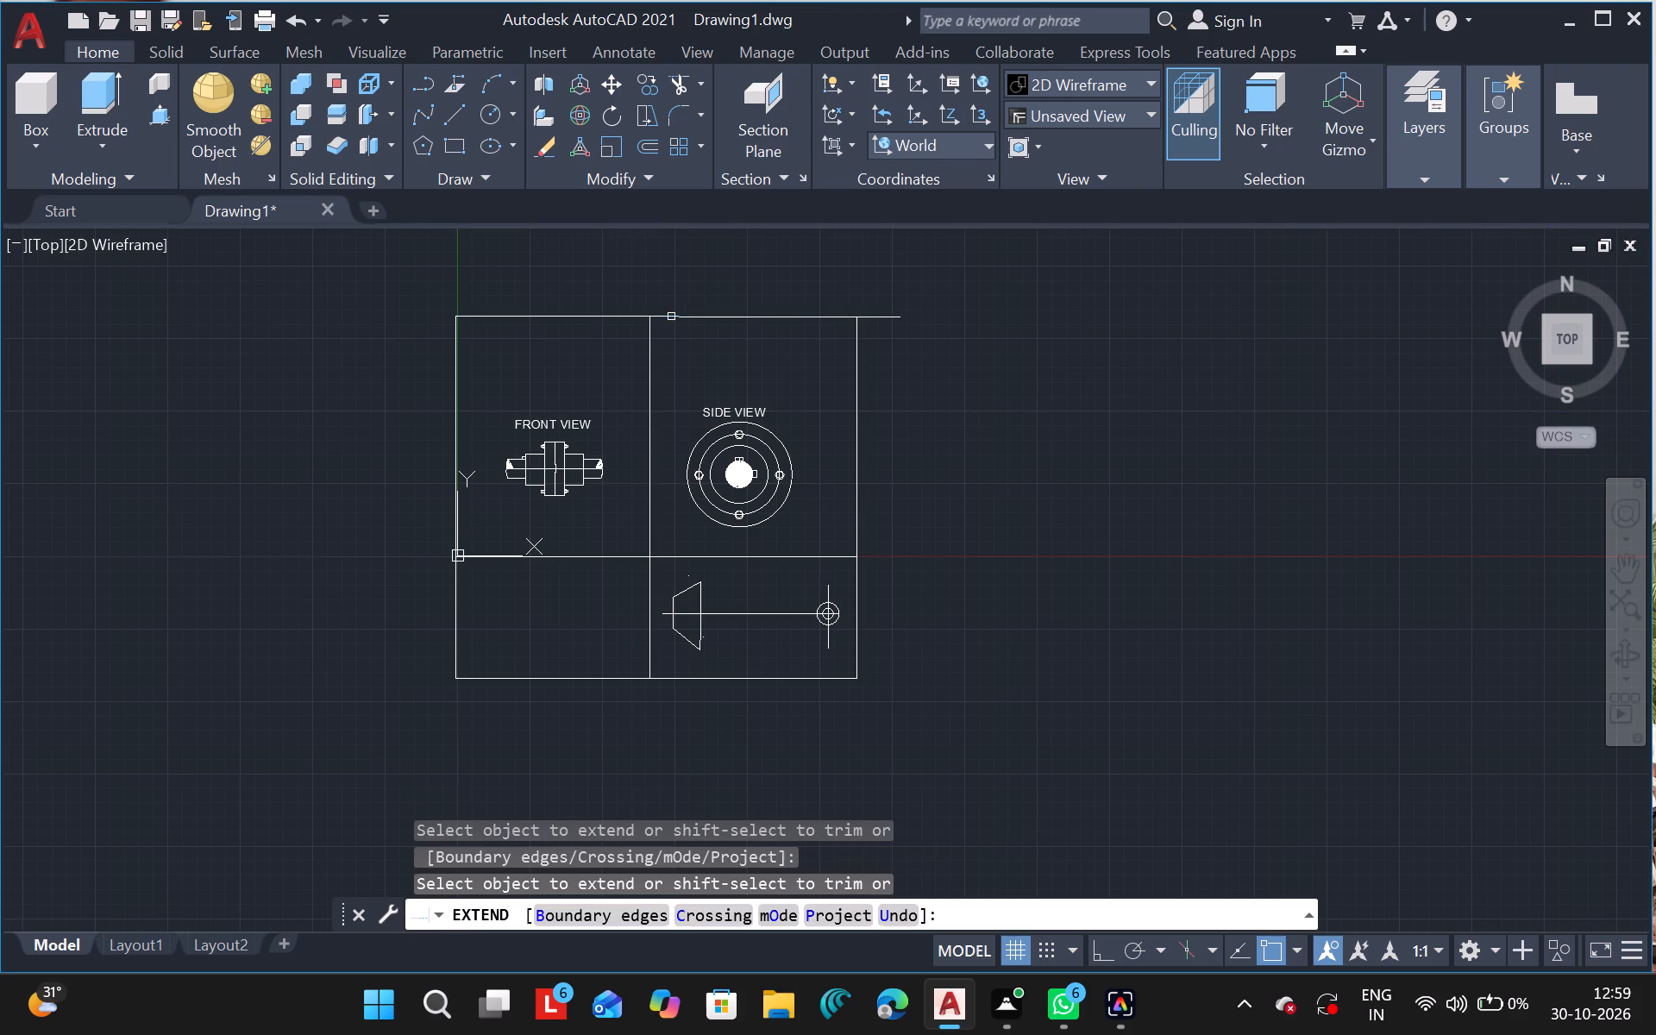
{"action": "key", "text": "Escape"}
Trim the end of the top border line that overhangs the sheet's right border.
{"action": "type", "text": "TR"}
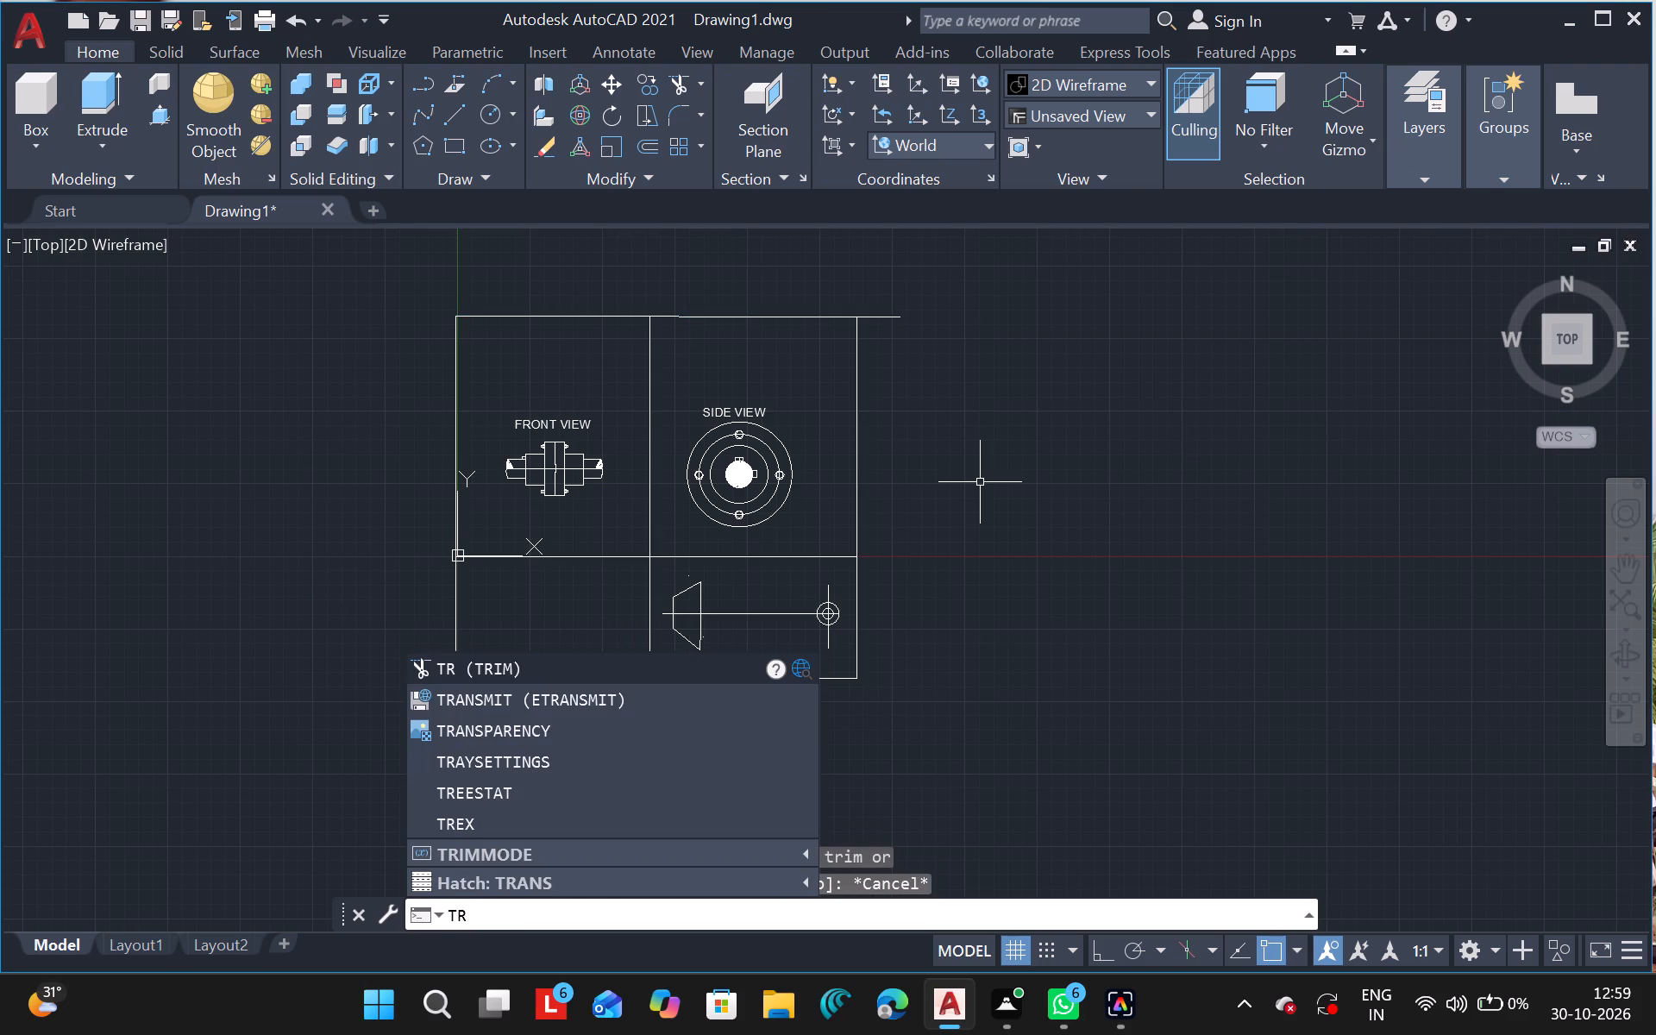
{"action": "left_click", "coordinate": [506, 680]}
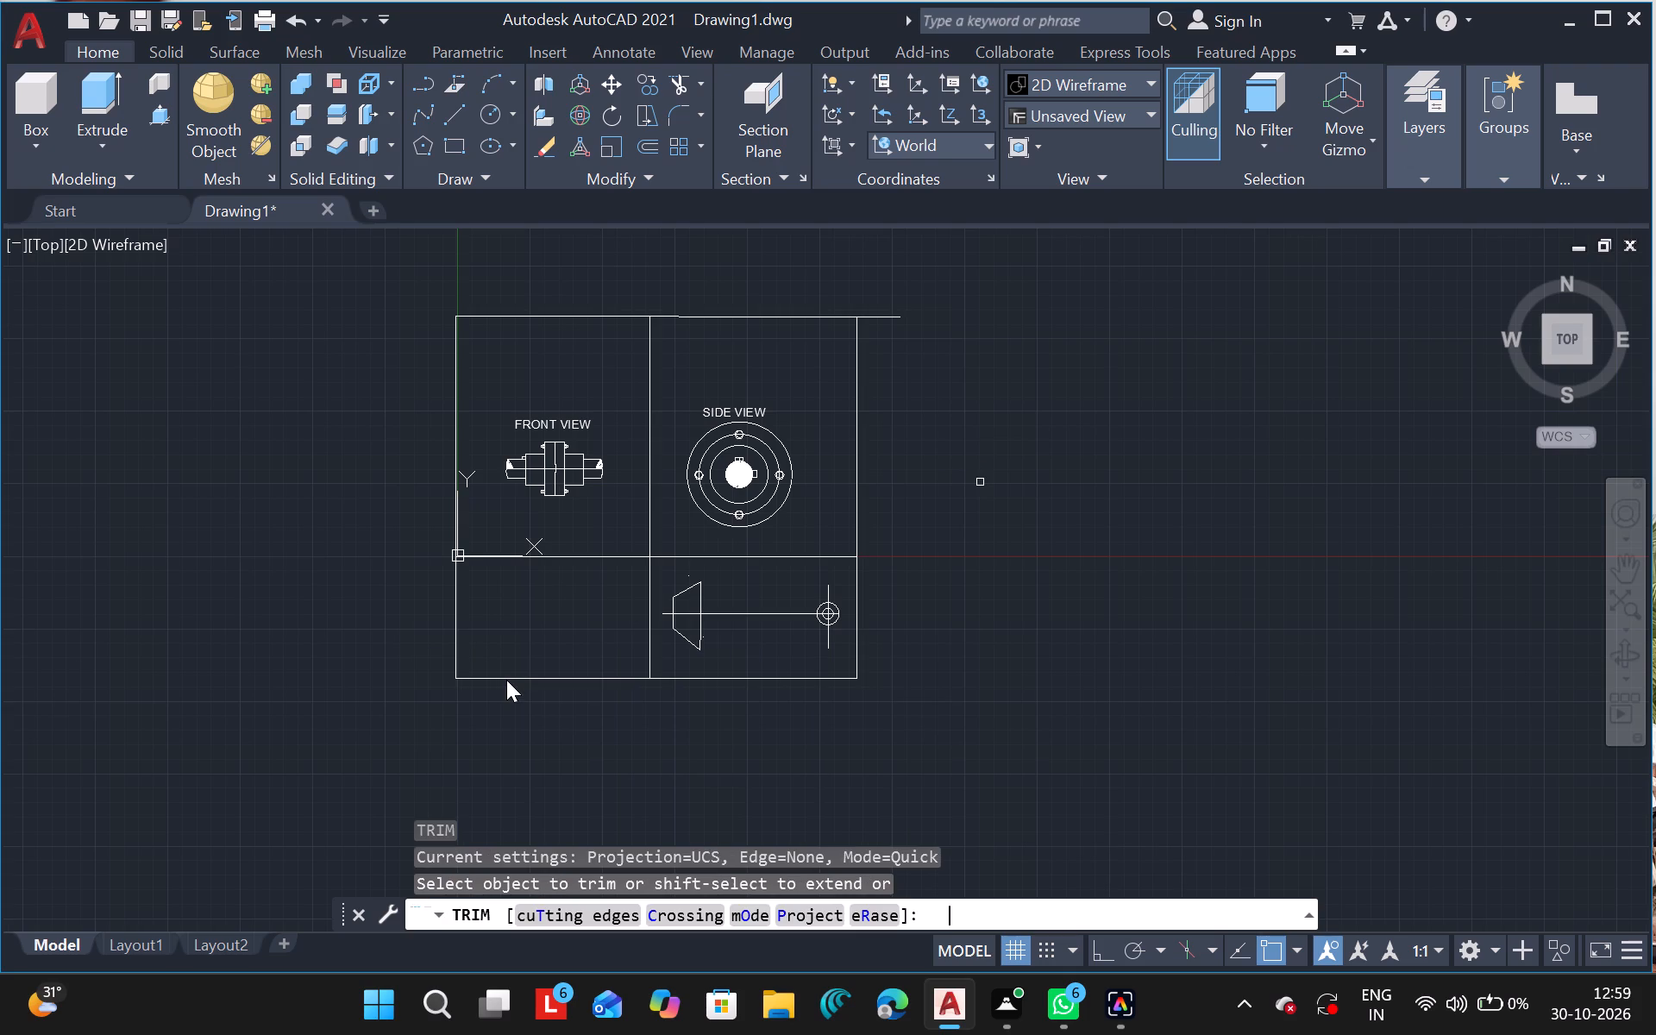
{"action": "left_click", "coordinate": [874, 317]}
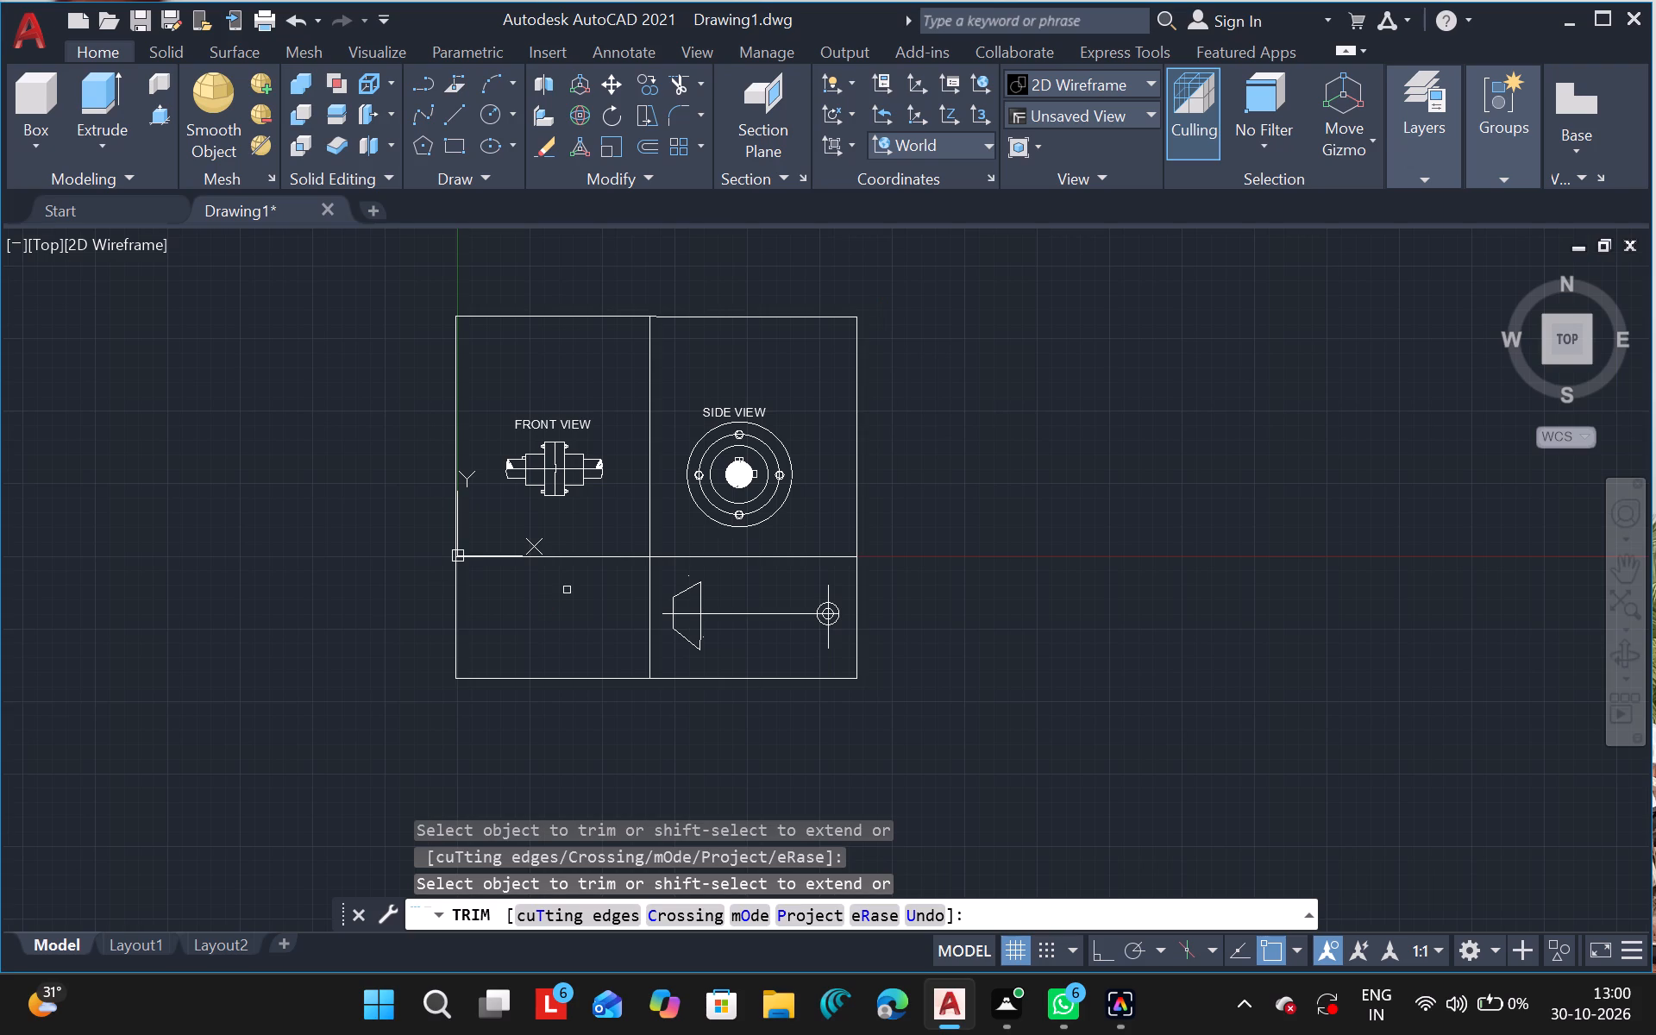
{"action": "key", "text": "Escape"}
Add the multiline text "FLANGE COUPLING" in the empty compartment beside the projection symbol.
{"action": "scroll", "coordinate": [528, 590], "scroll_direction": "up", "scroll_amount": 3, "text": "ctrl"}
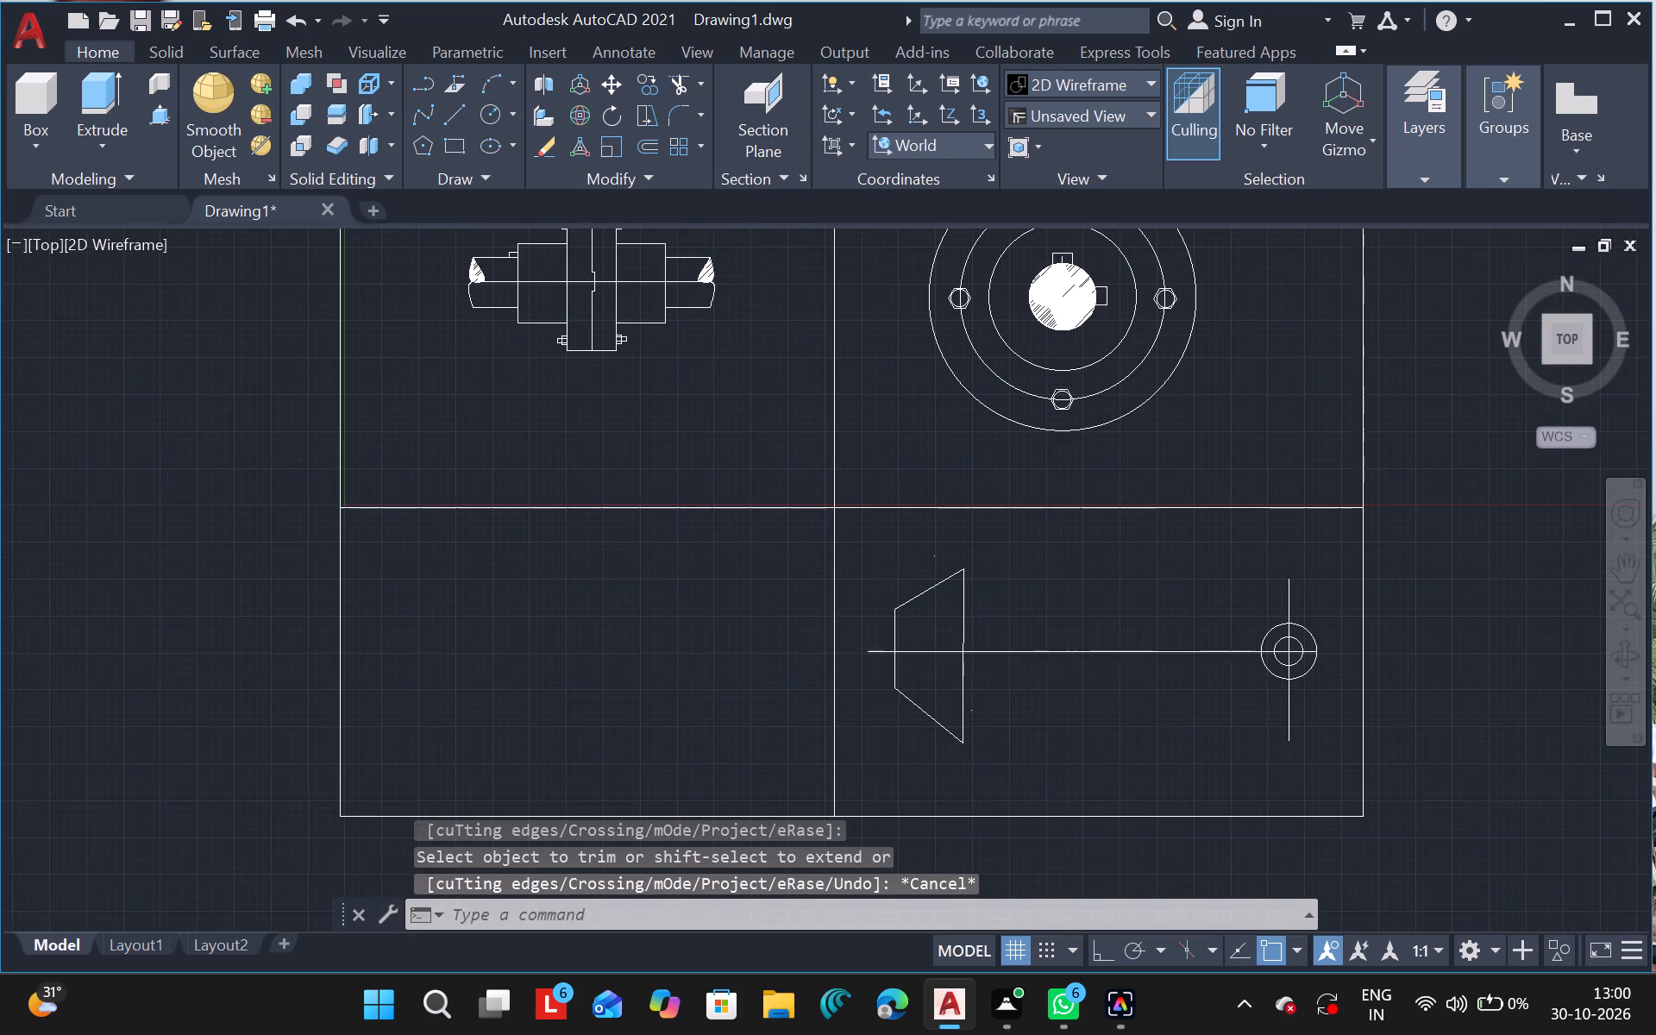
{"action": "scroll", "coordinate": [528, 590], "scroll_direction": "down", "scroll_amount": 2, "text": "ctrl"}
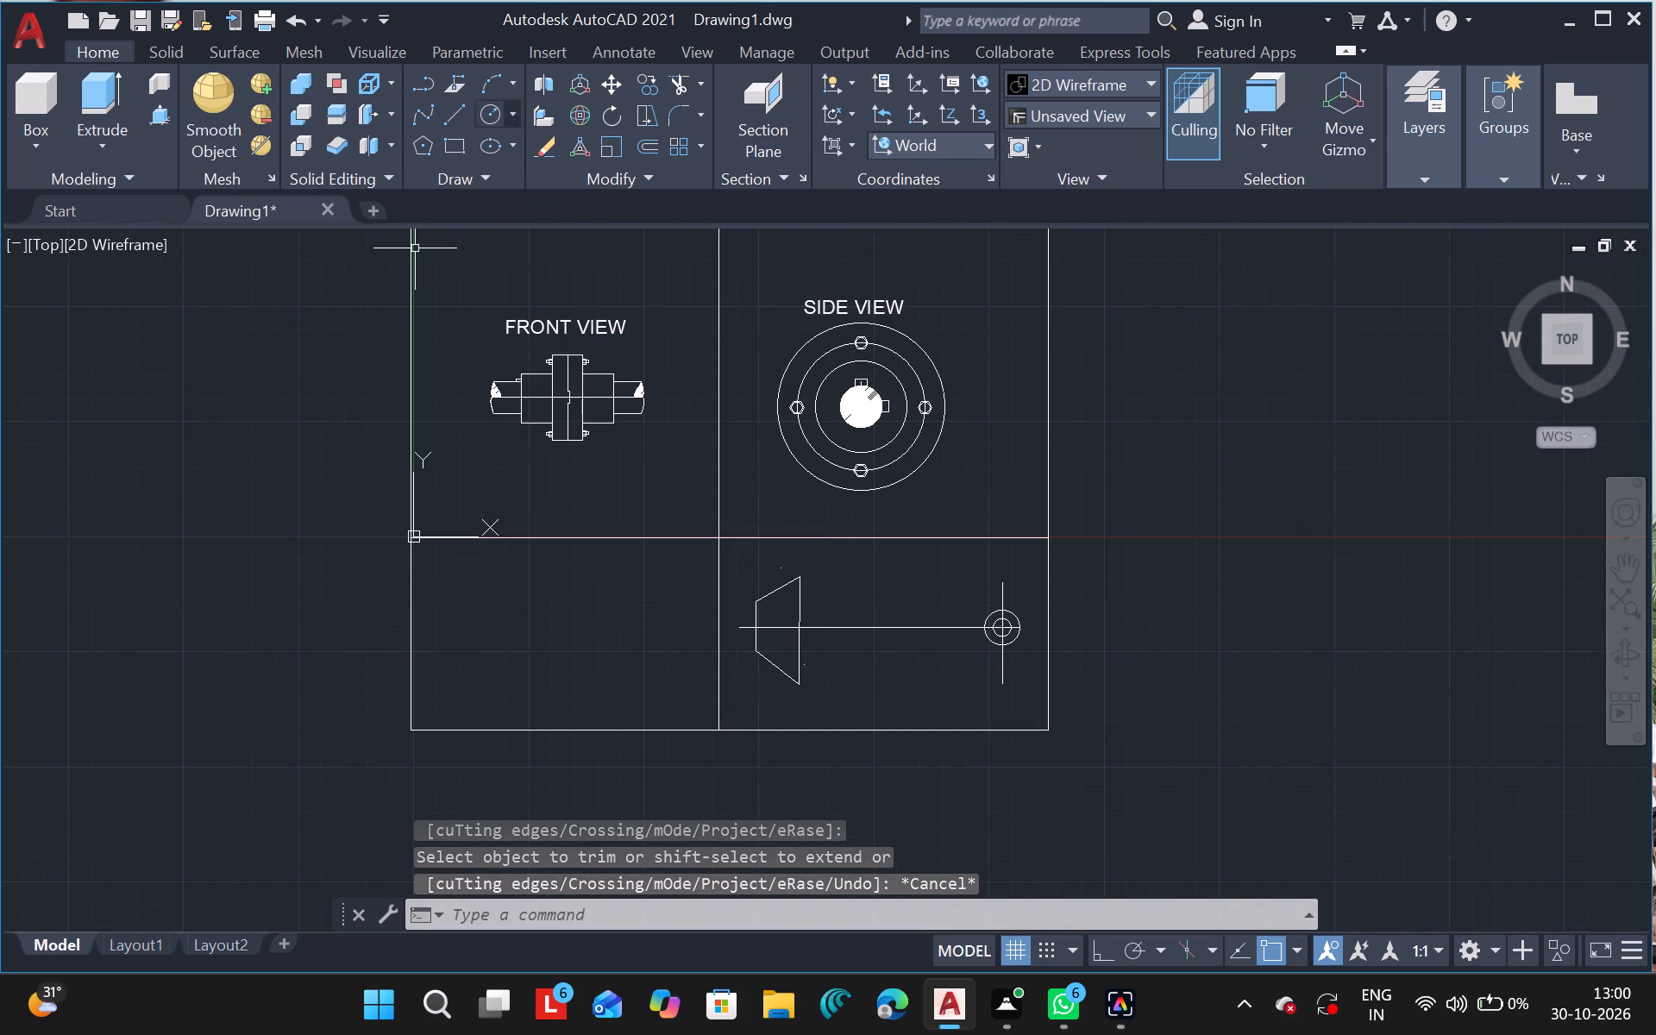
{"action": "left_click", "coordinate": [1630, 570]}
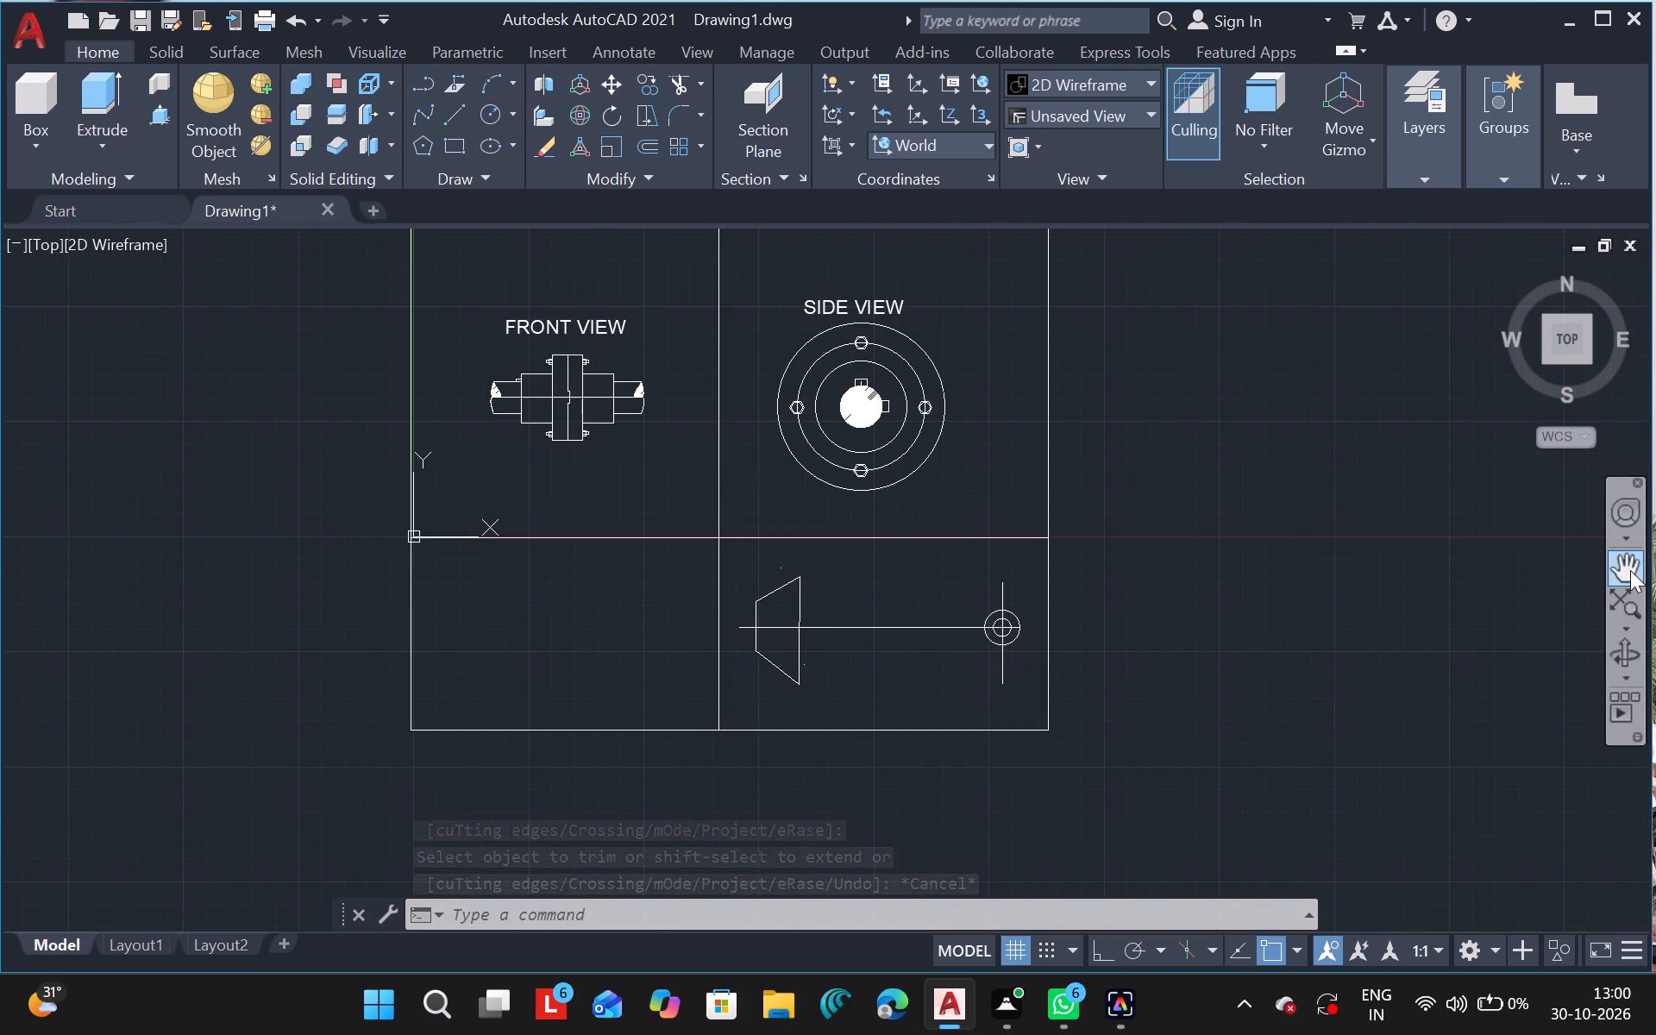
{"action": "left_click_drag", "start_coordinate": [690, 593], "coordinate": [678, 511]}
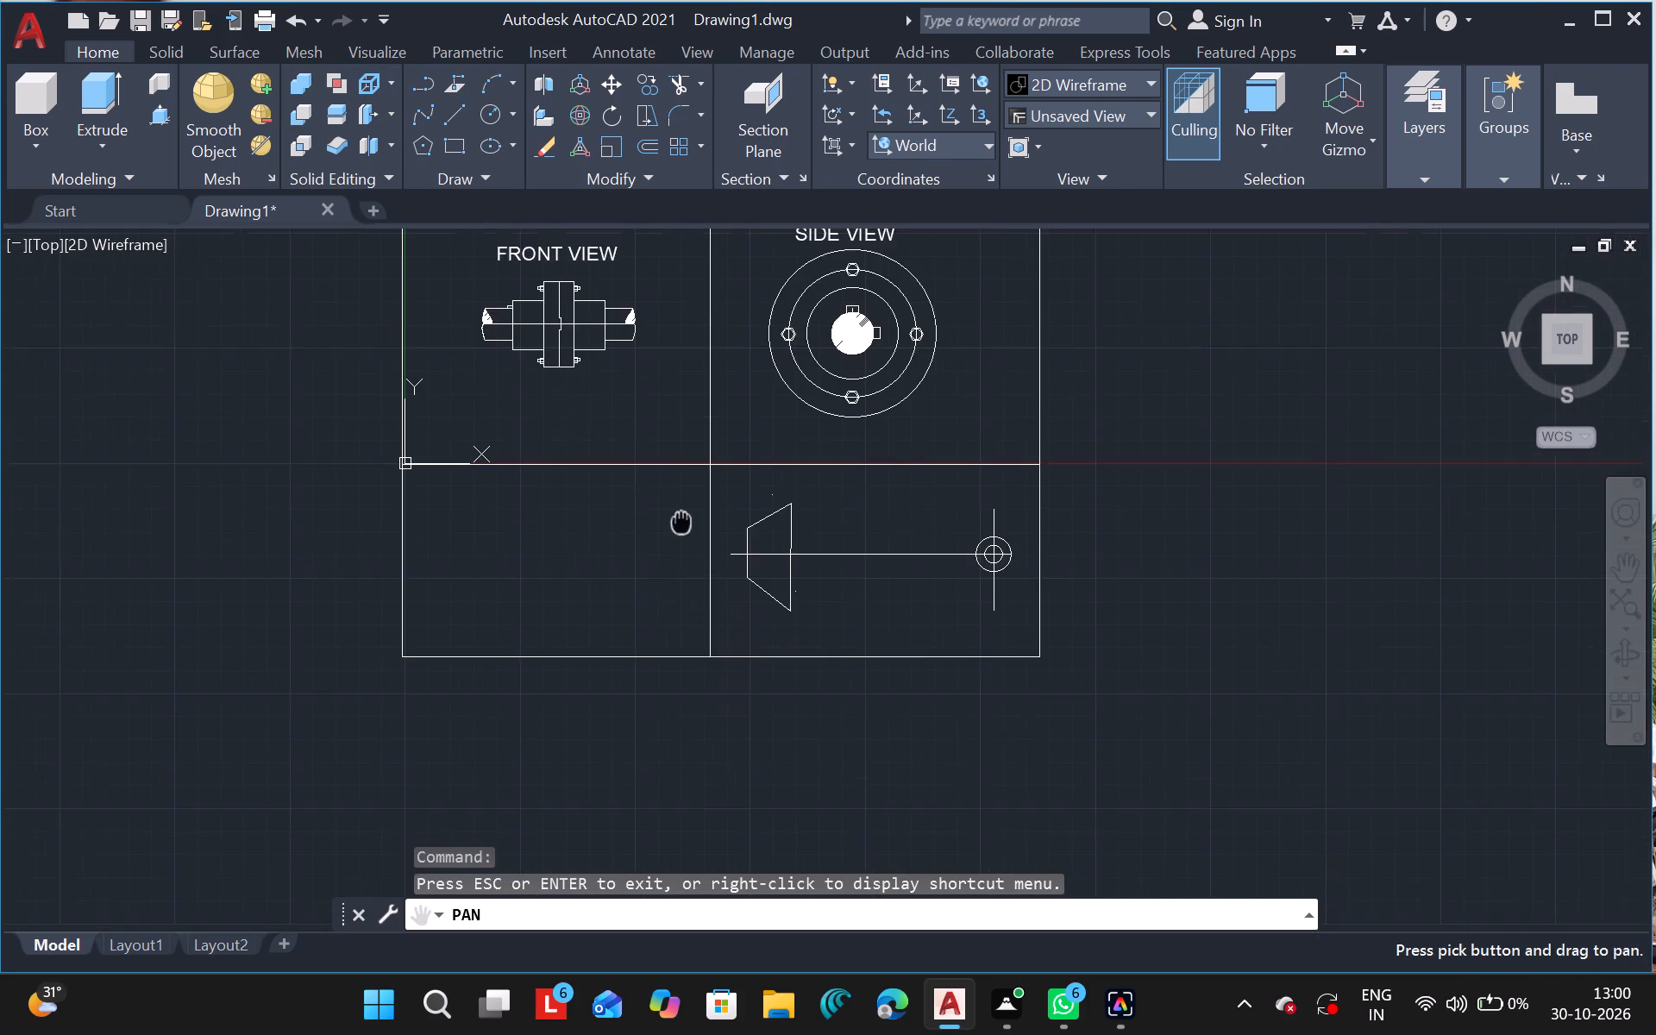
{"action": "left_click_drag", "start_coordinate": [678, 511], "coordinate": [679, 474]}
{"action": "key", "text": "Escape"}
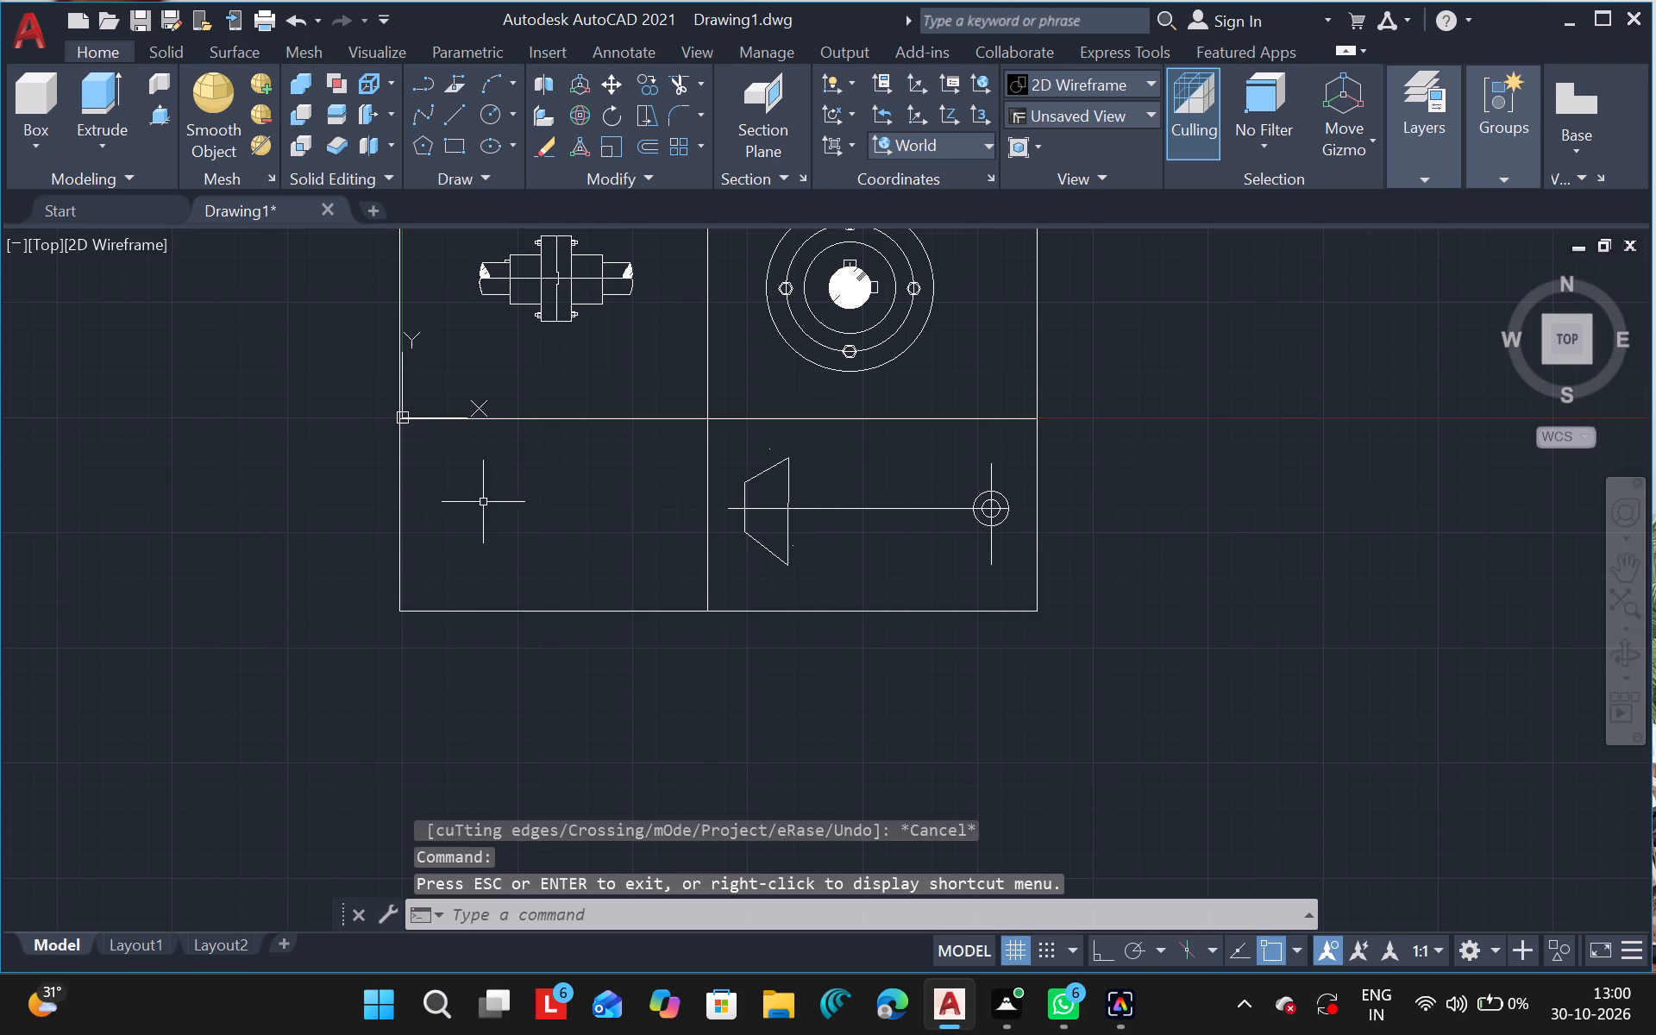
{"action": "scroll", "coordinate": [492, 494], "scroll_direction": "up", "scroll_amount": 2, "text": "ctrl"}
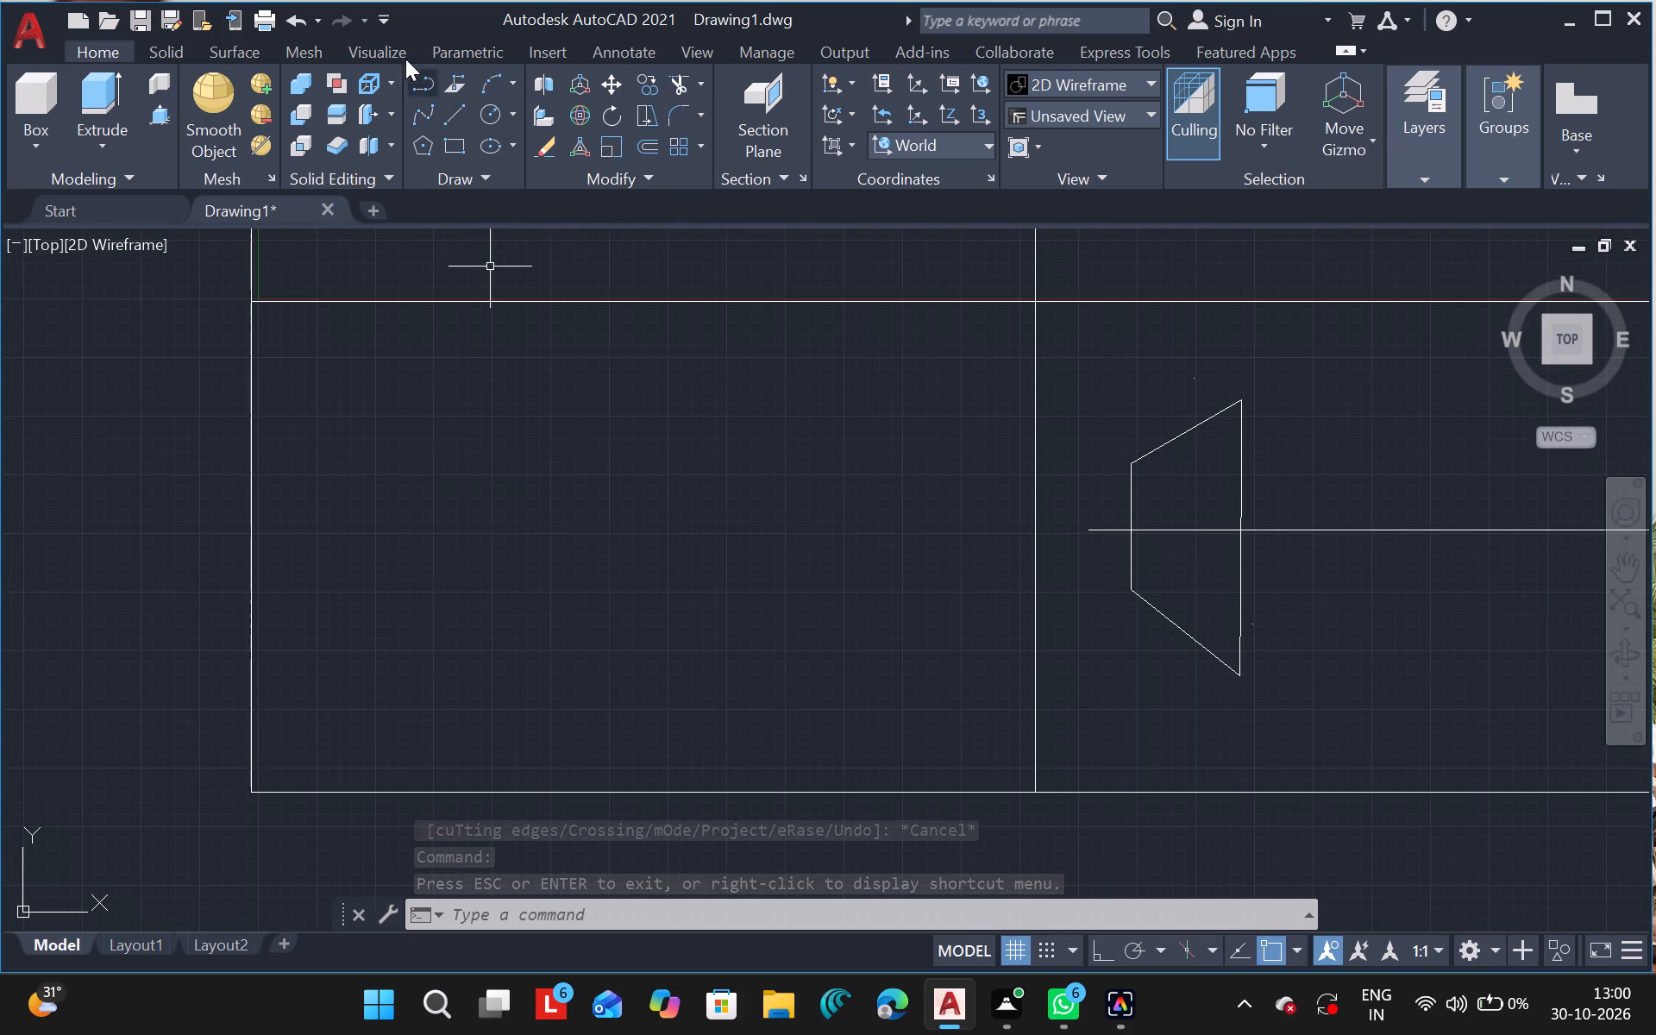
{"action": "left_click", "coordinate": [646, 48]}
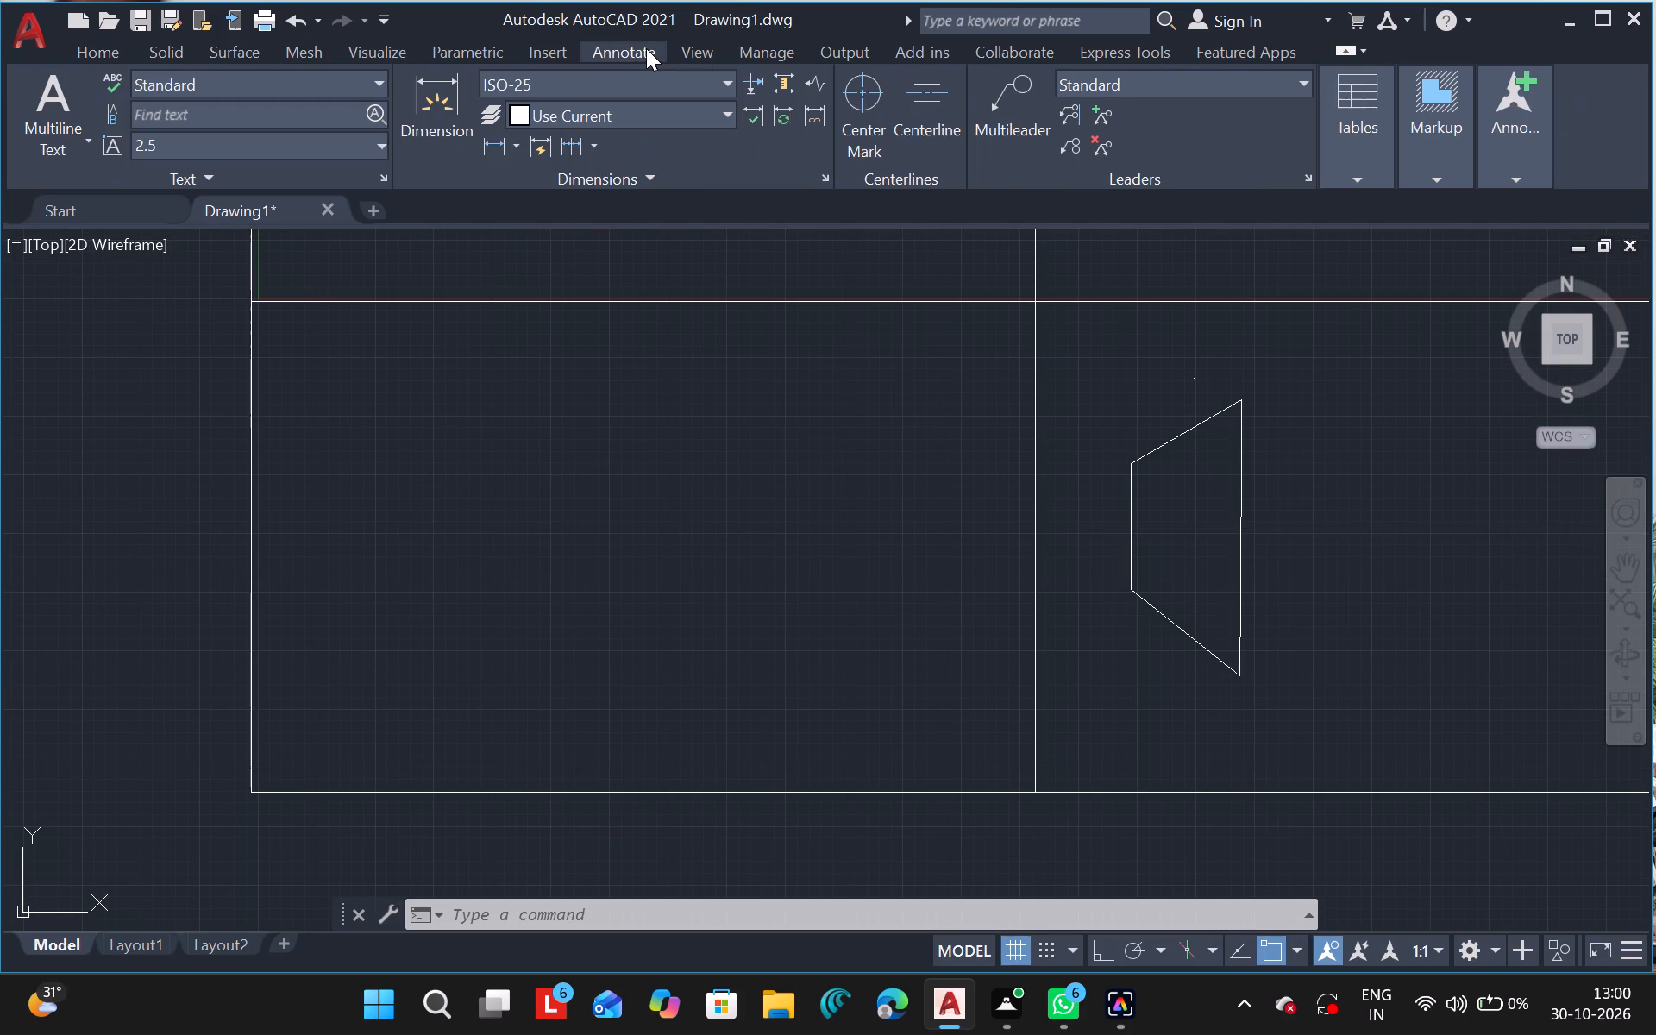
{"action": "left_click", "coordinate": [53, 99]}
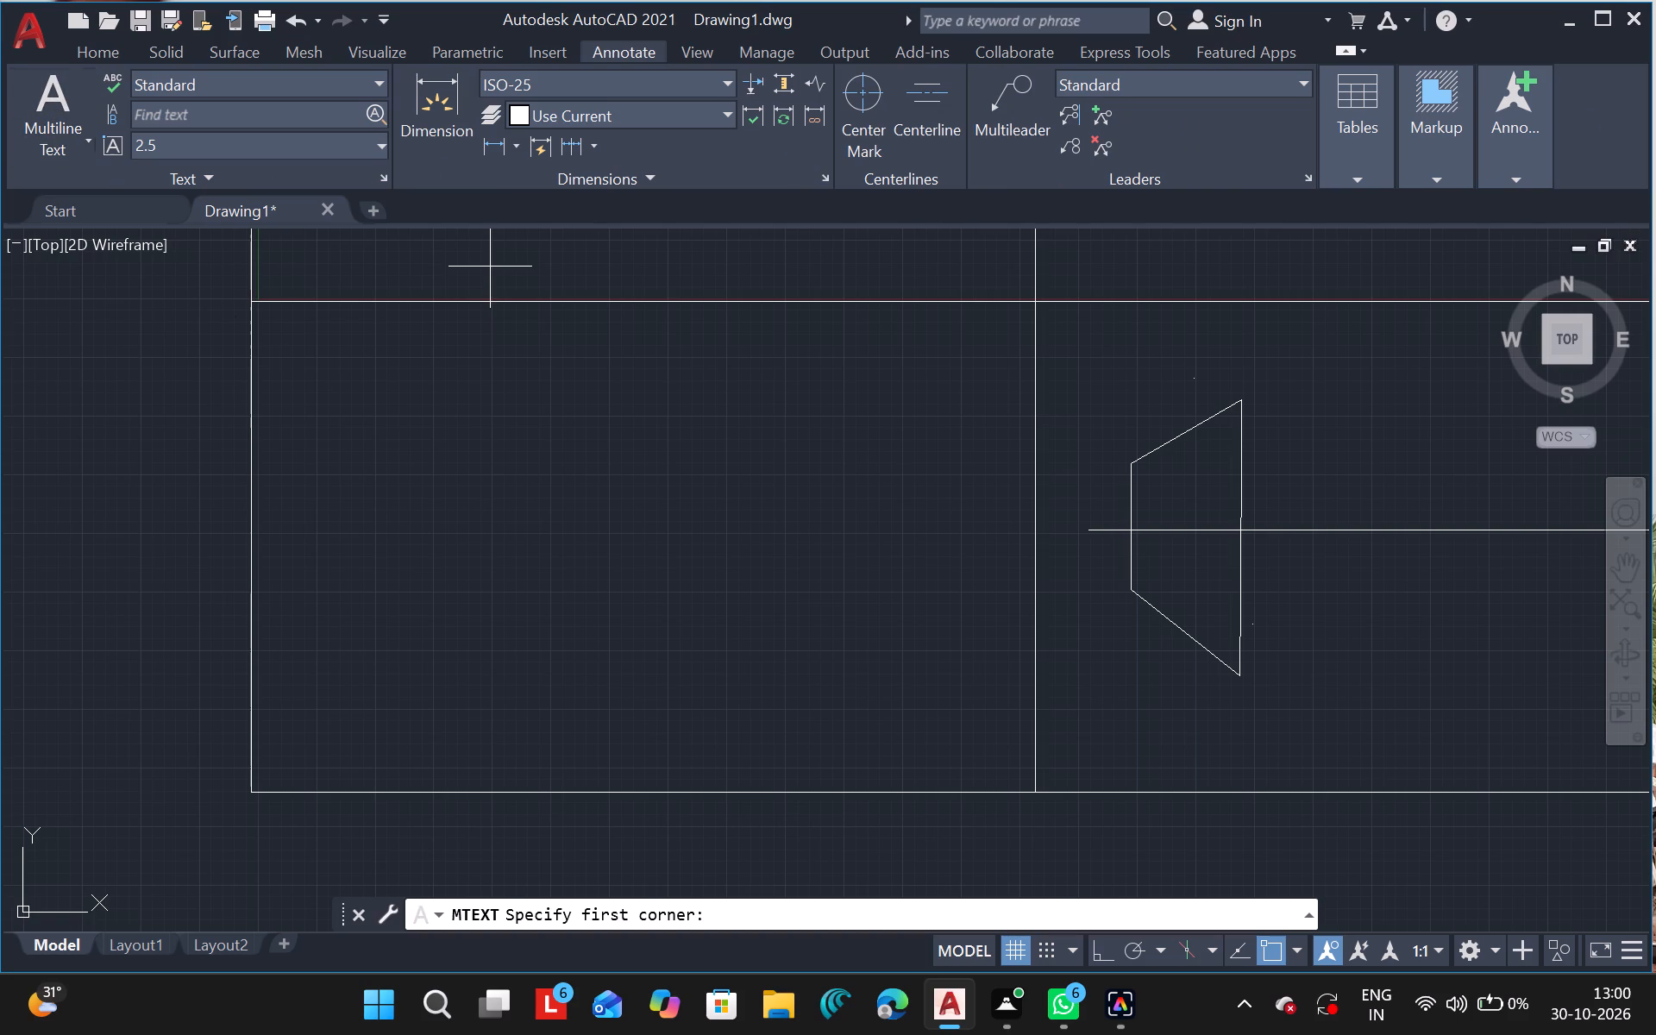
{"action": "triple_click", "coordinate": [351, 430]}
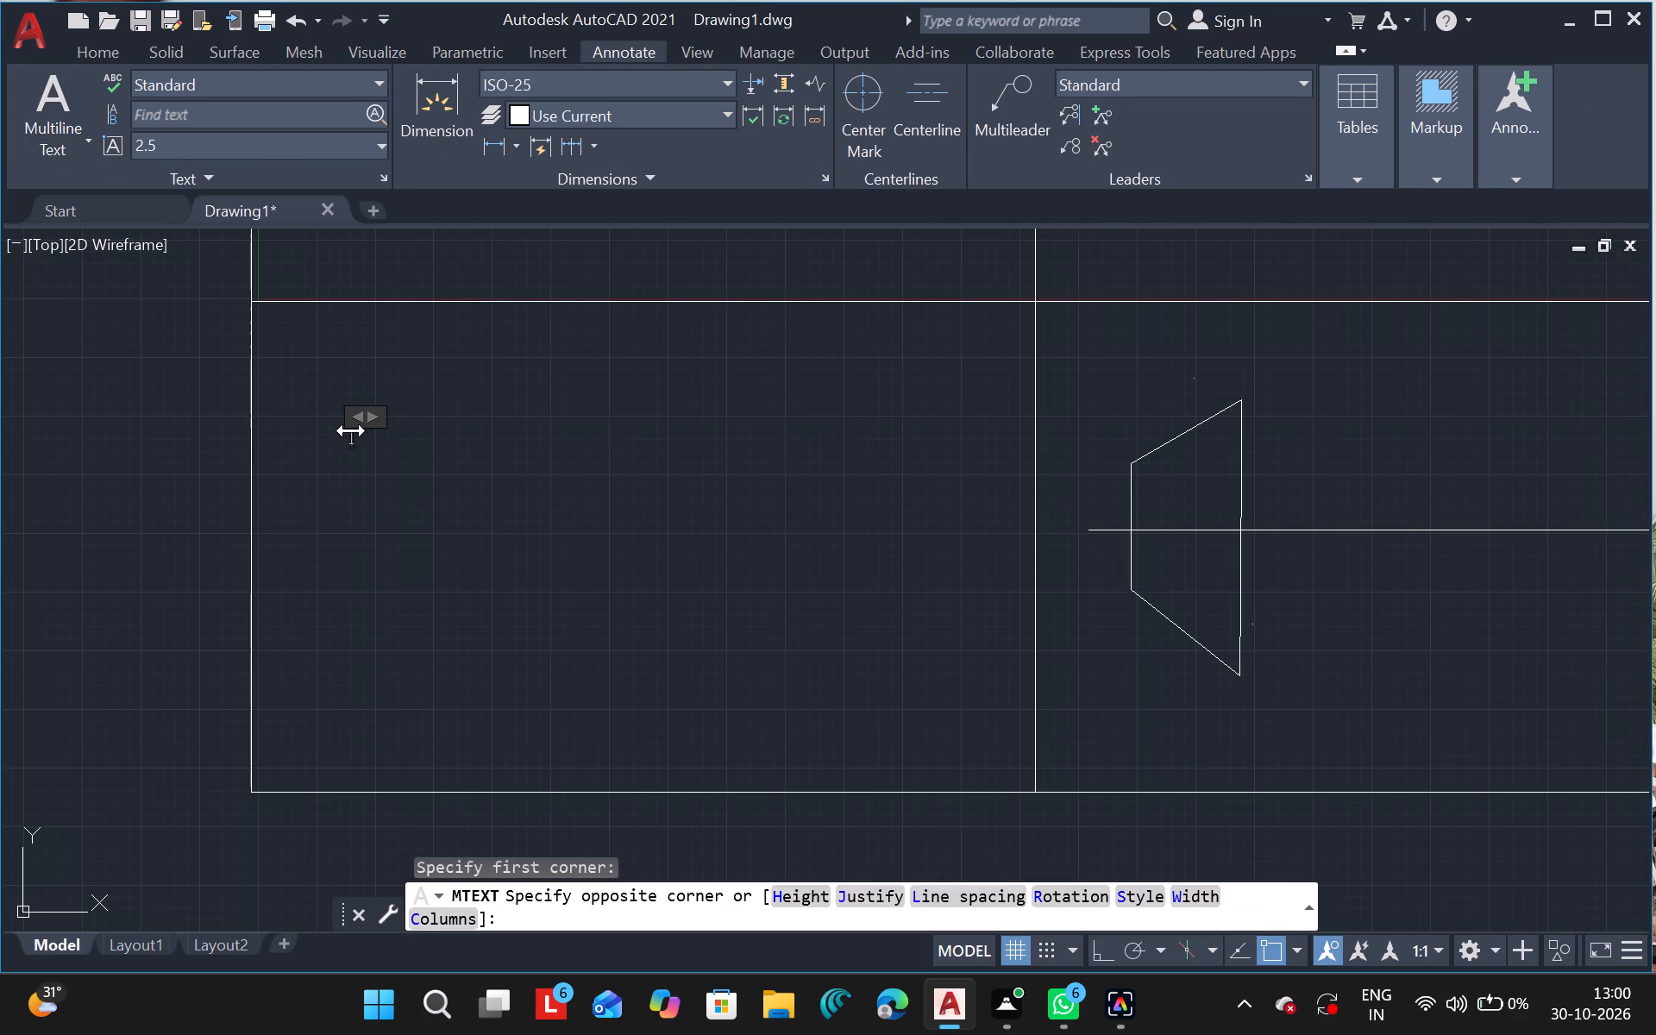
{"action": "left_click", "coordinate": [351, 430]}
{"action": "type", "text": "FK"}
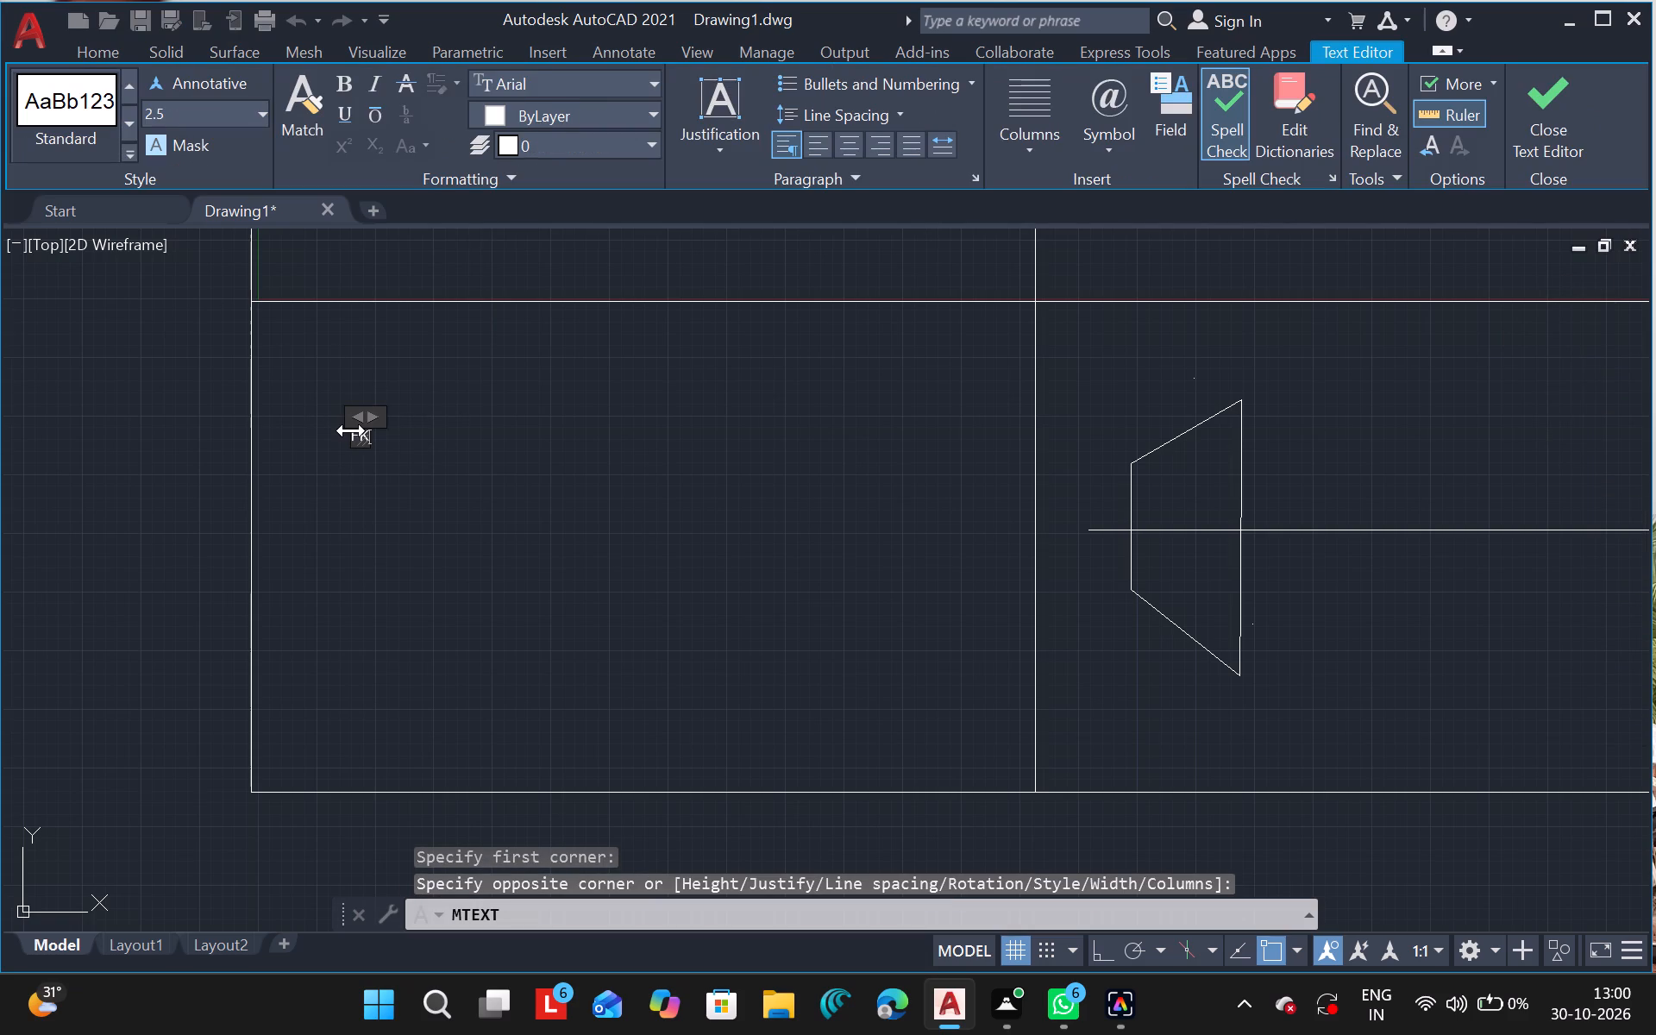
{"action": "key", "text": "BackSpace"}
{"action": "type", "text": "LANGE"}
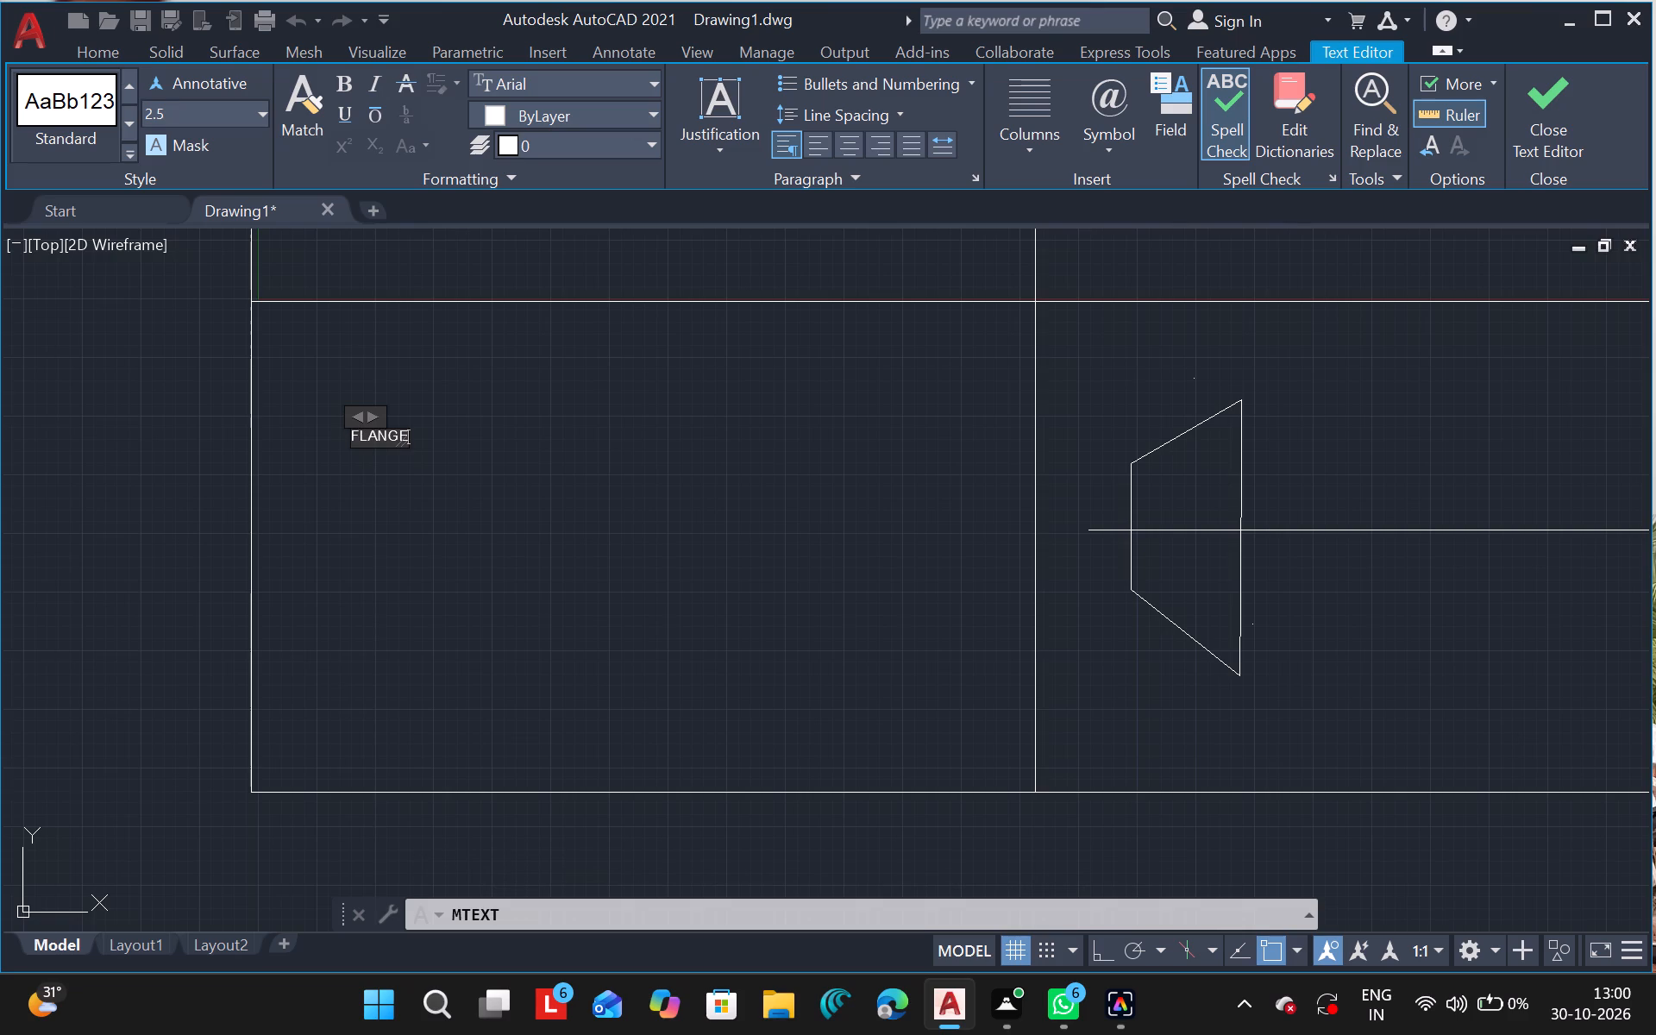
{"action": "key", "text": "space"}
{"action": "type", "text": "COU"}
{"action": "type", "text": "PLING"}
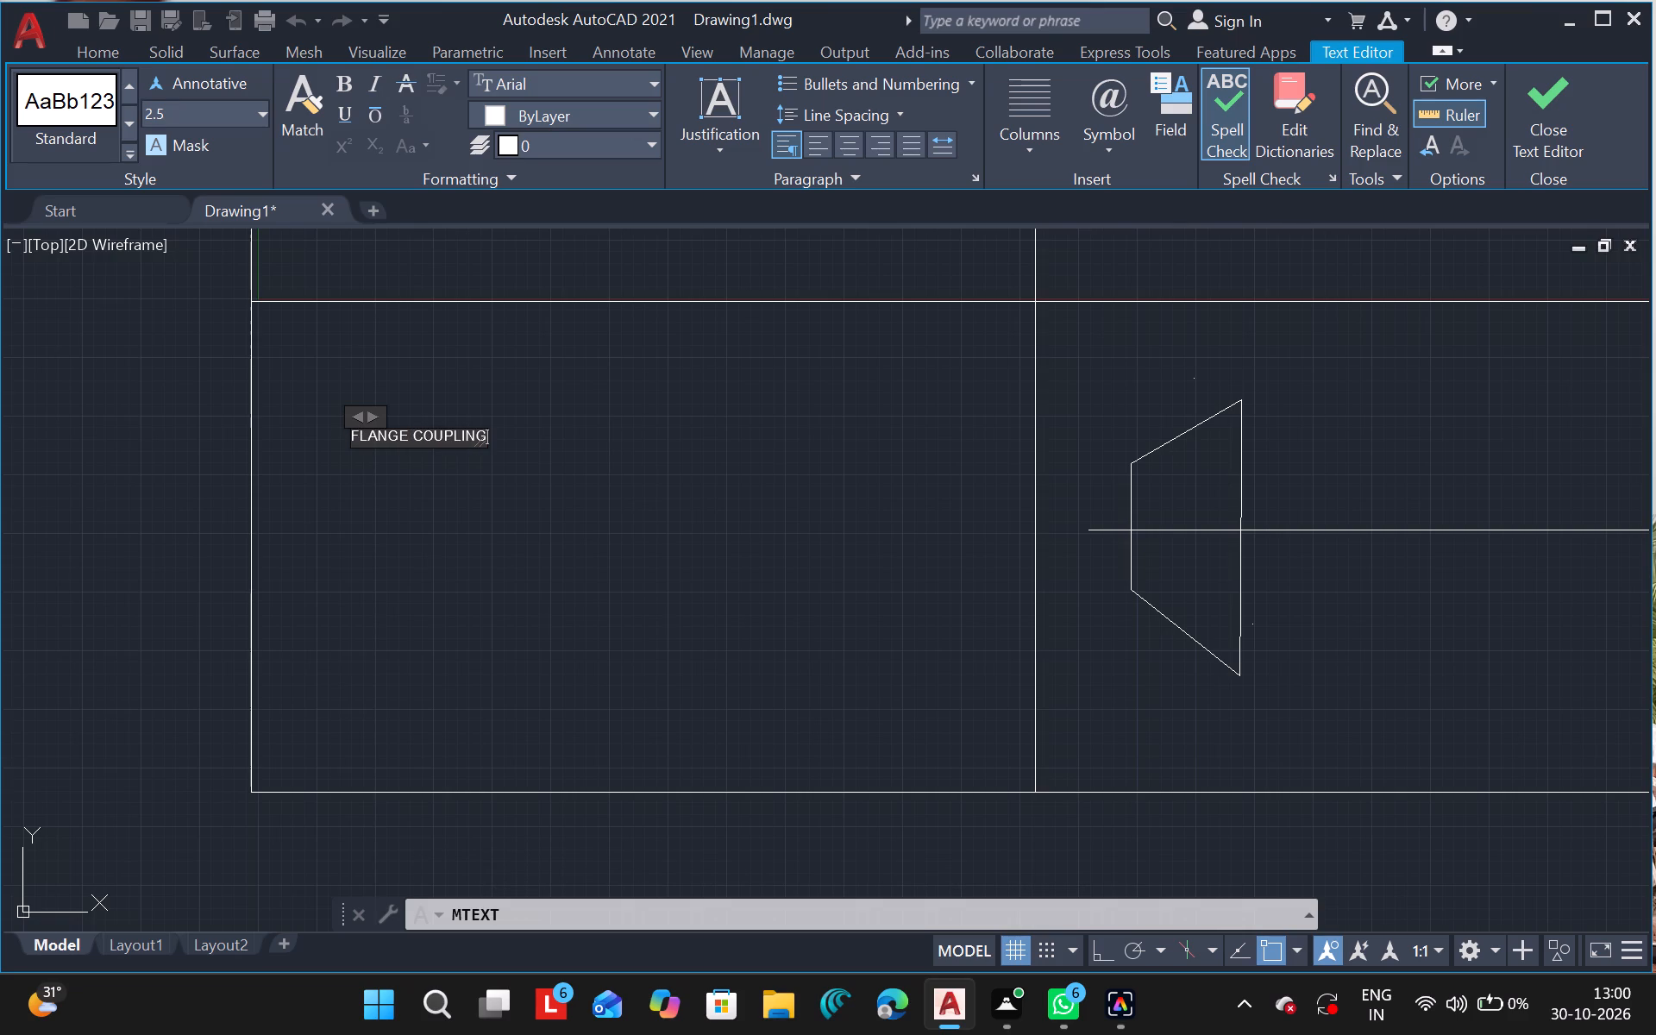
{"action": "left_click", "coordinate": [192, 450]}
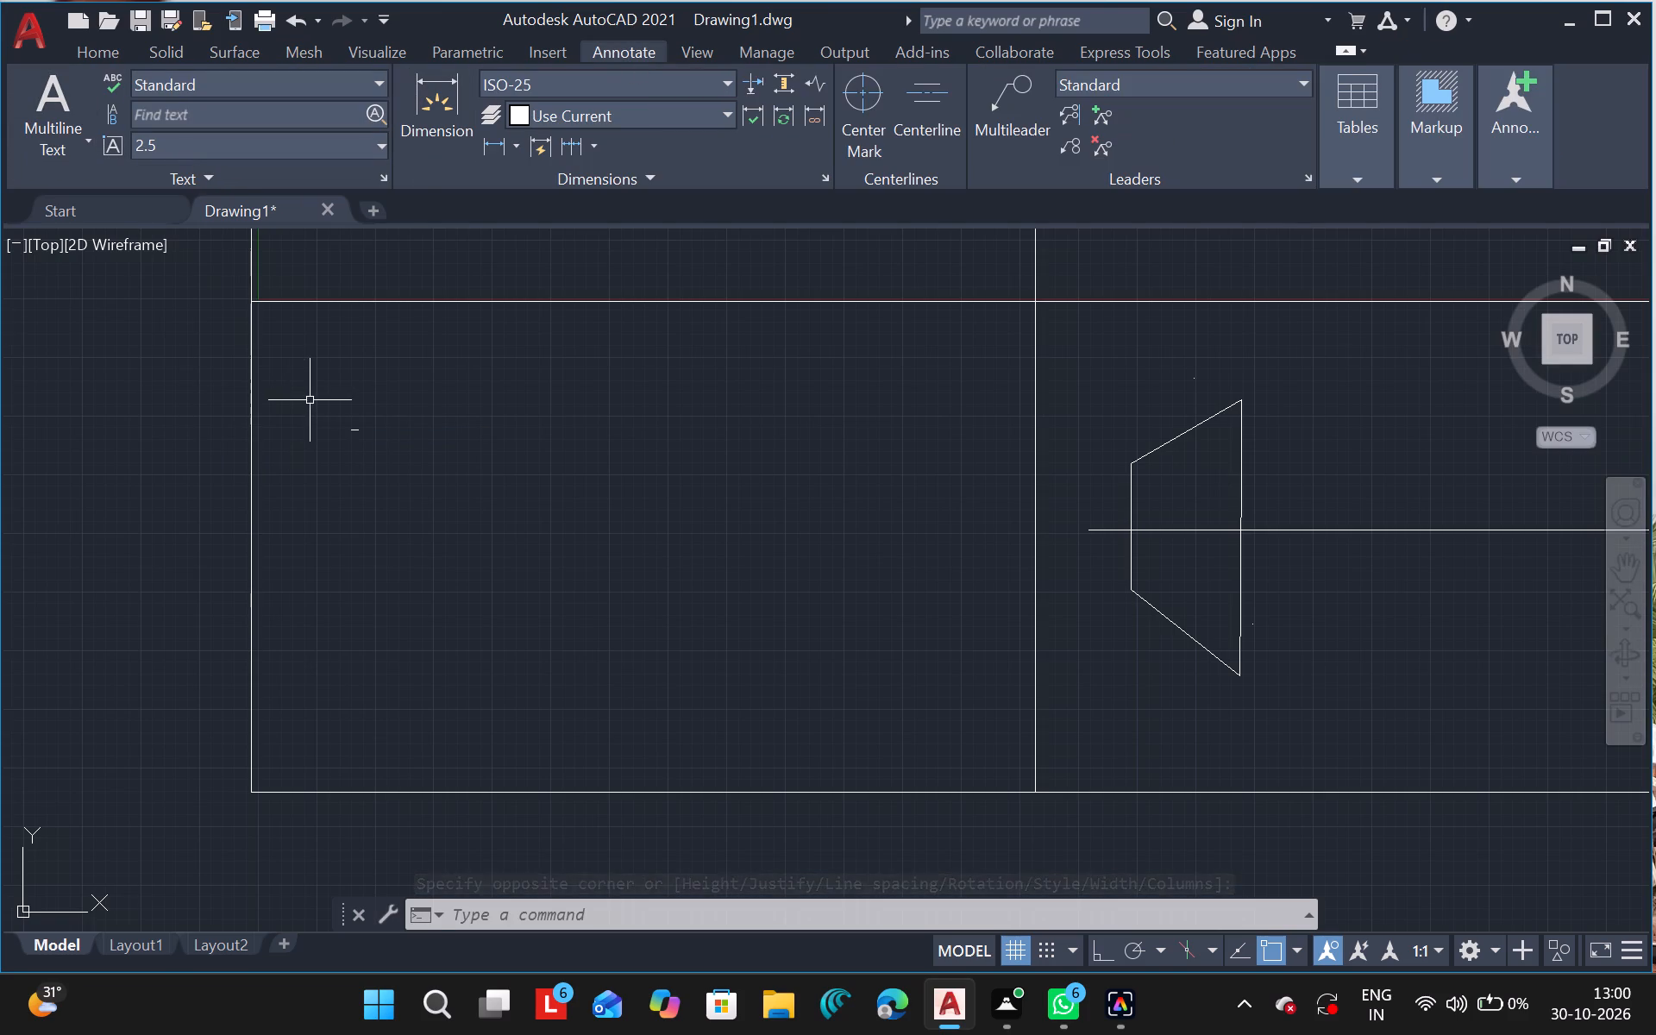
Set the text height of the FLANGE COUPLING label to 150 in its properties.
{"action": "left_click_drag", "start_coordinate": [310, 400], "coordinate": [337, 498]}
{"action": "type", "text": "PR"}
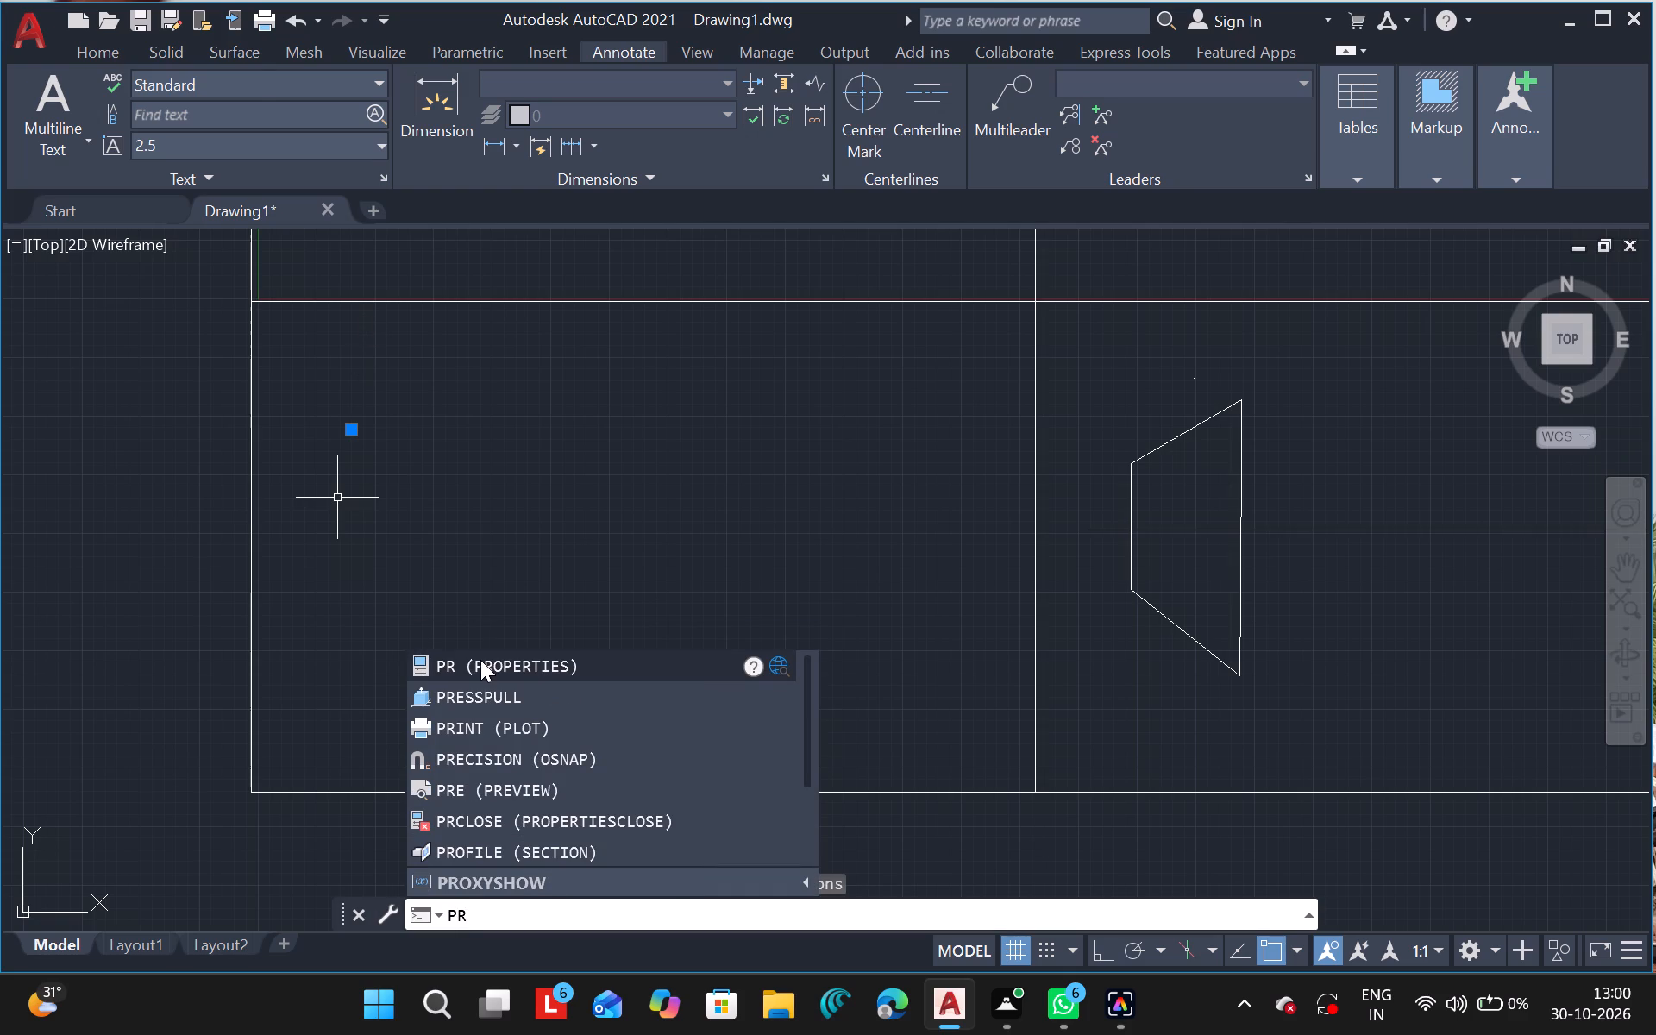
{"action": "left_click", "coordinate": [480, 660]}
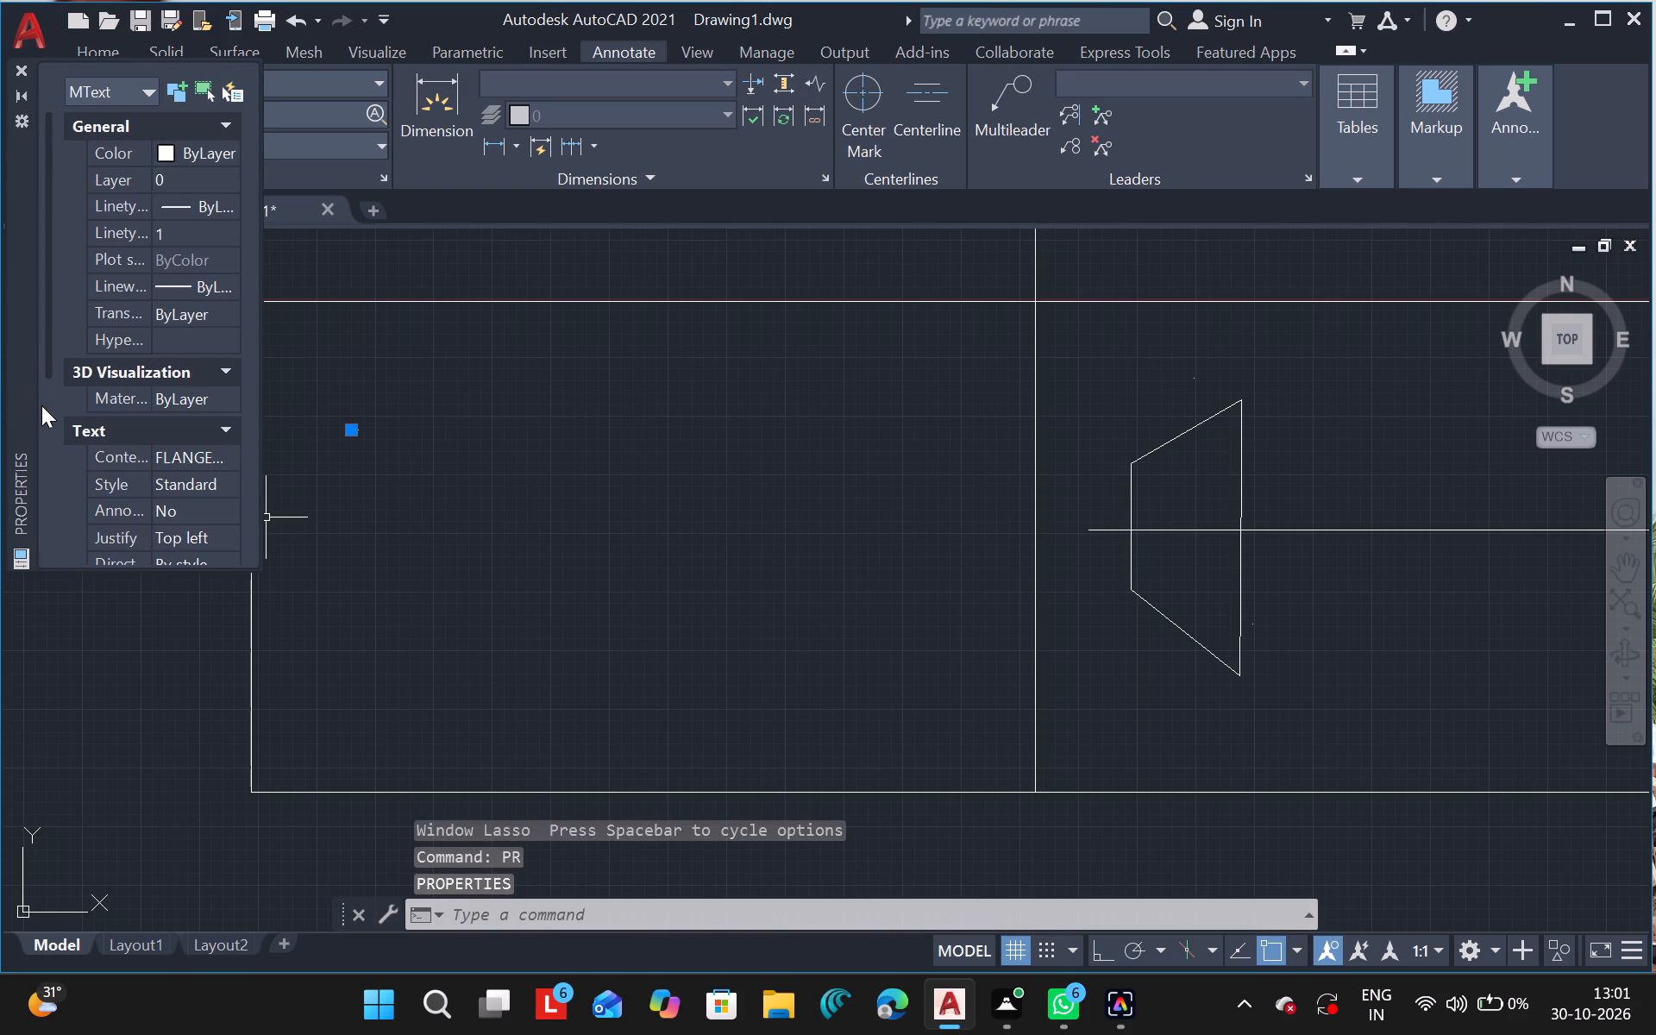
{"action": "left_click", "coordinate": [41, 405]}
{"action": "left_click", "coordinate": [53, 442]}
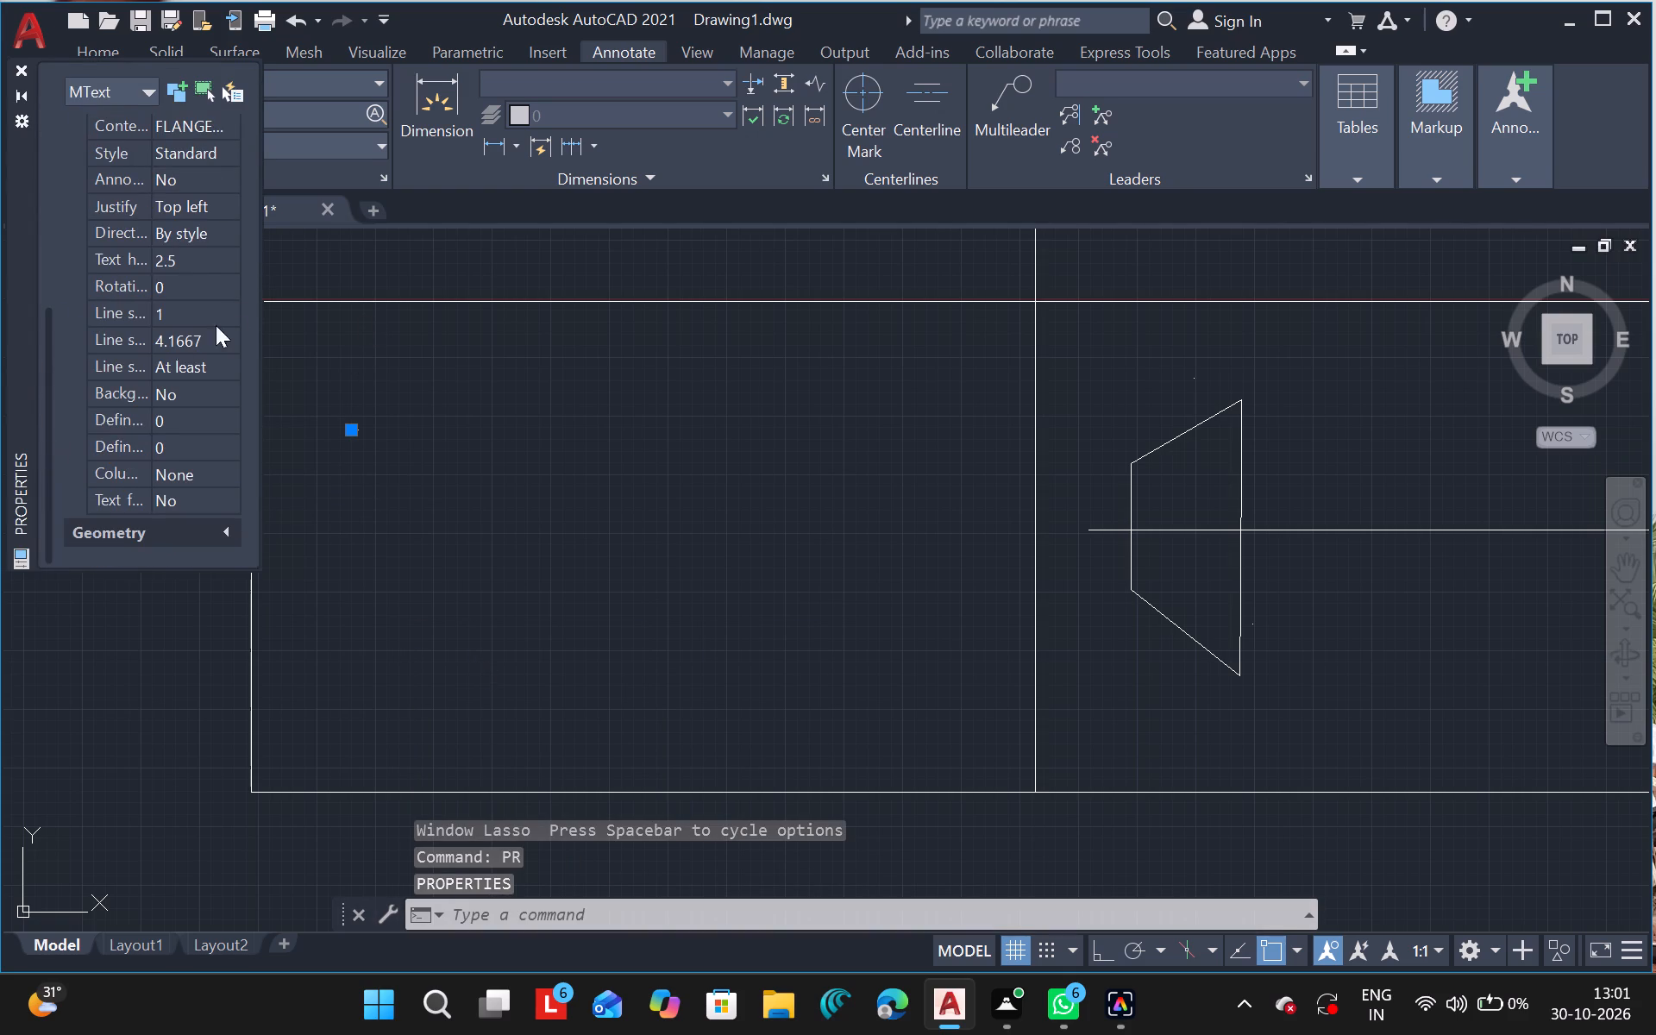
{"action": "left_click", "coordinate": [198, 257]}
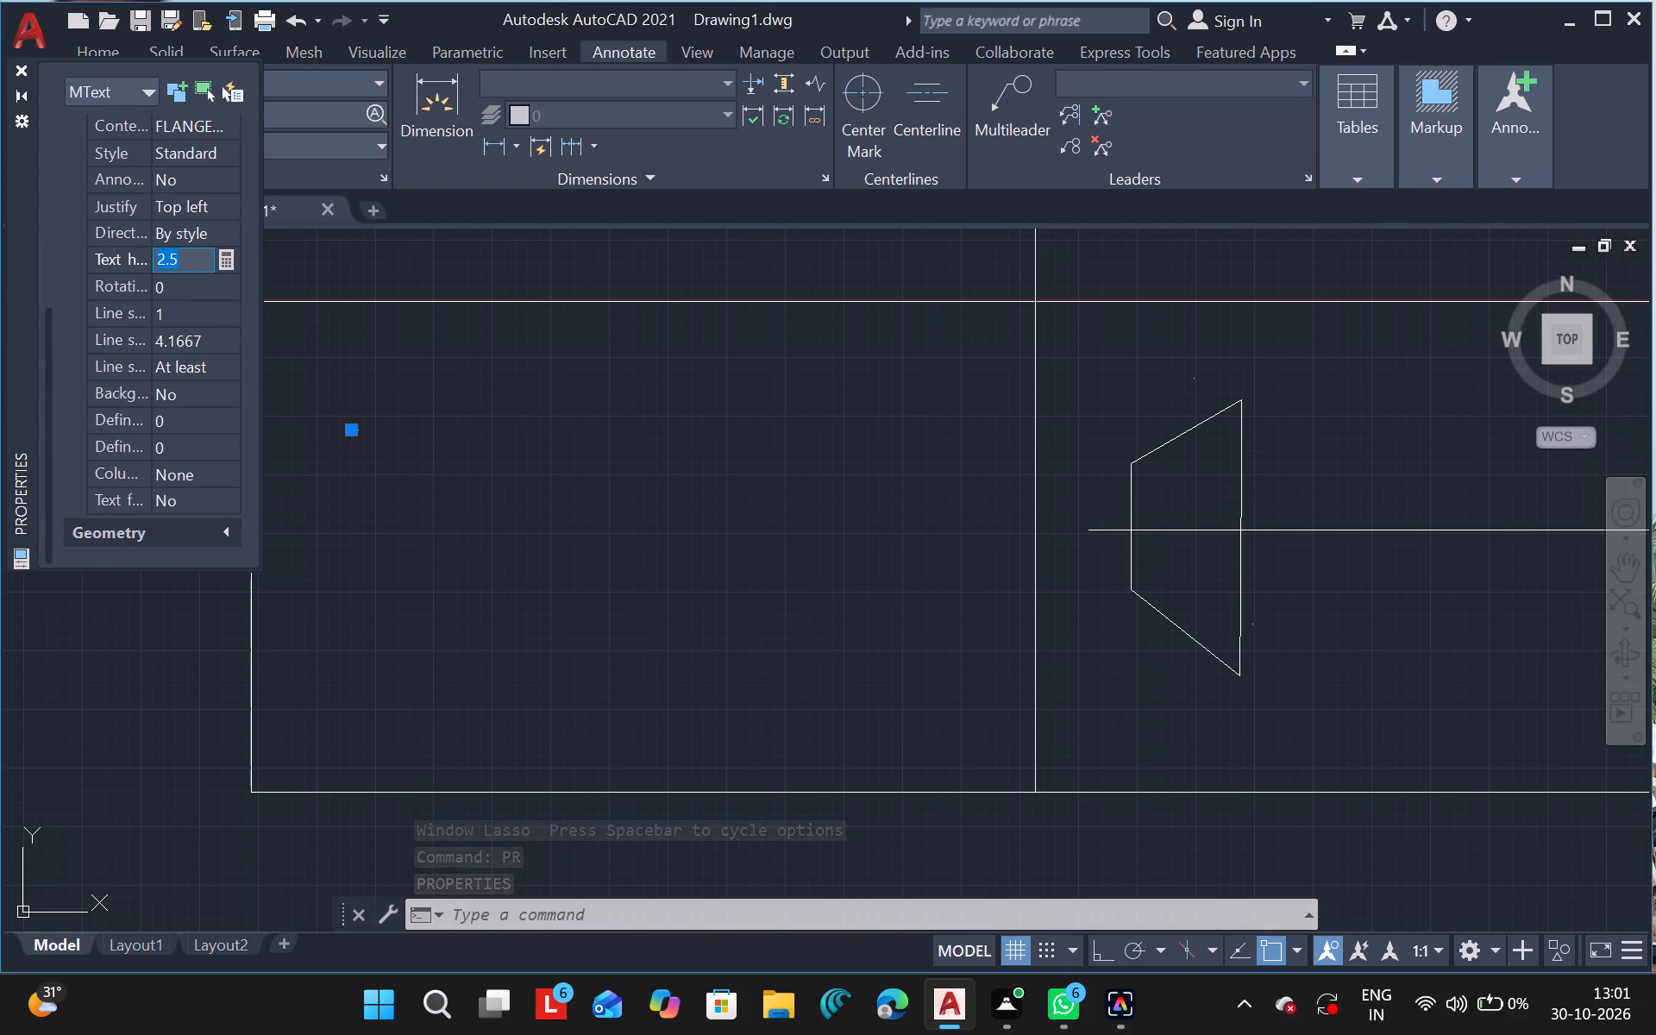
{"action": "type", "text": "150"}
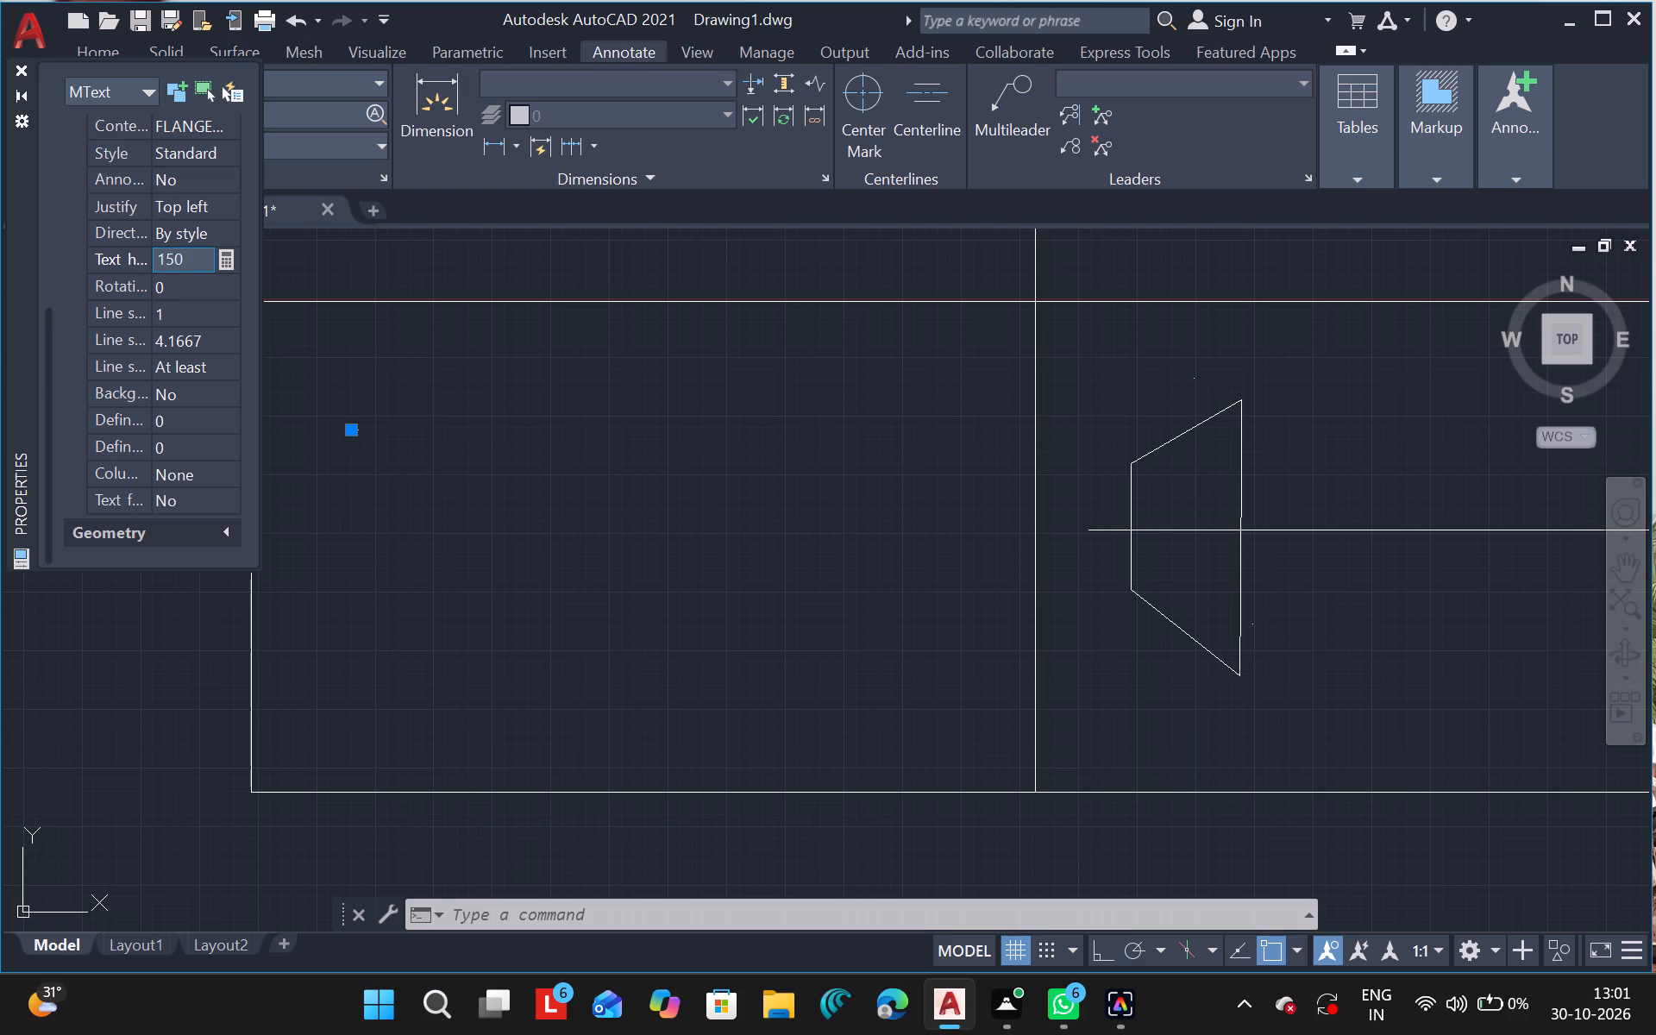
{"action": "key", "text": "Return"}
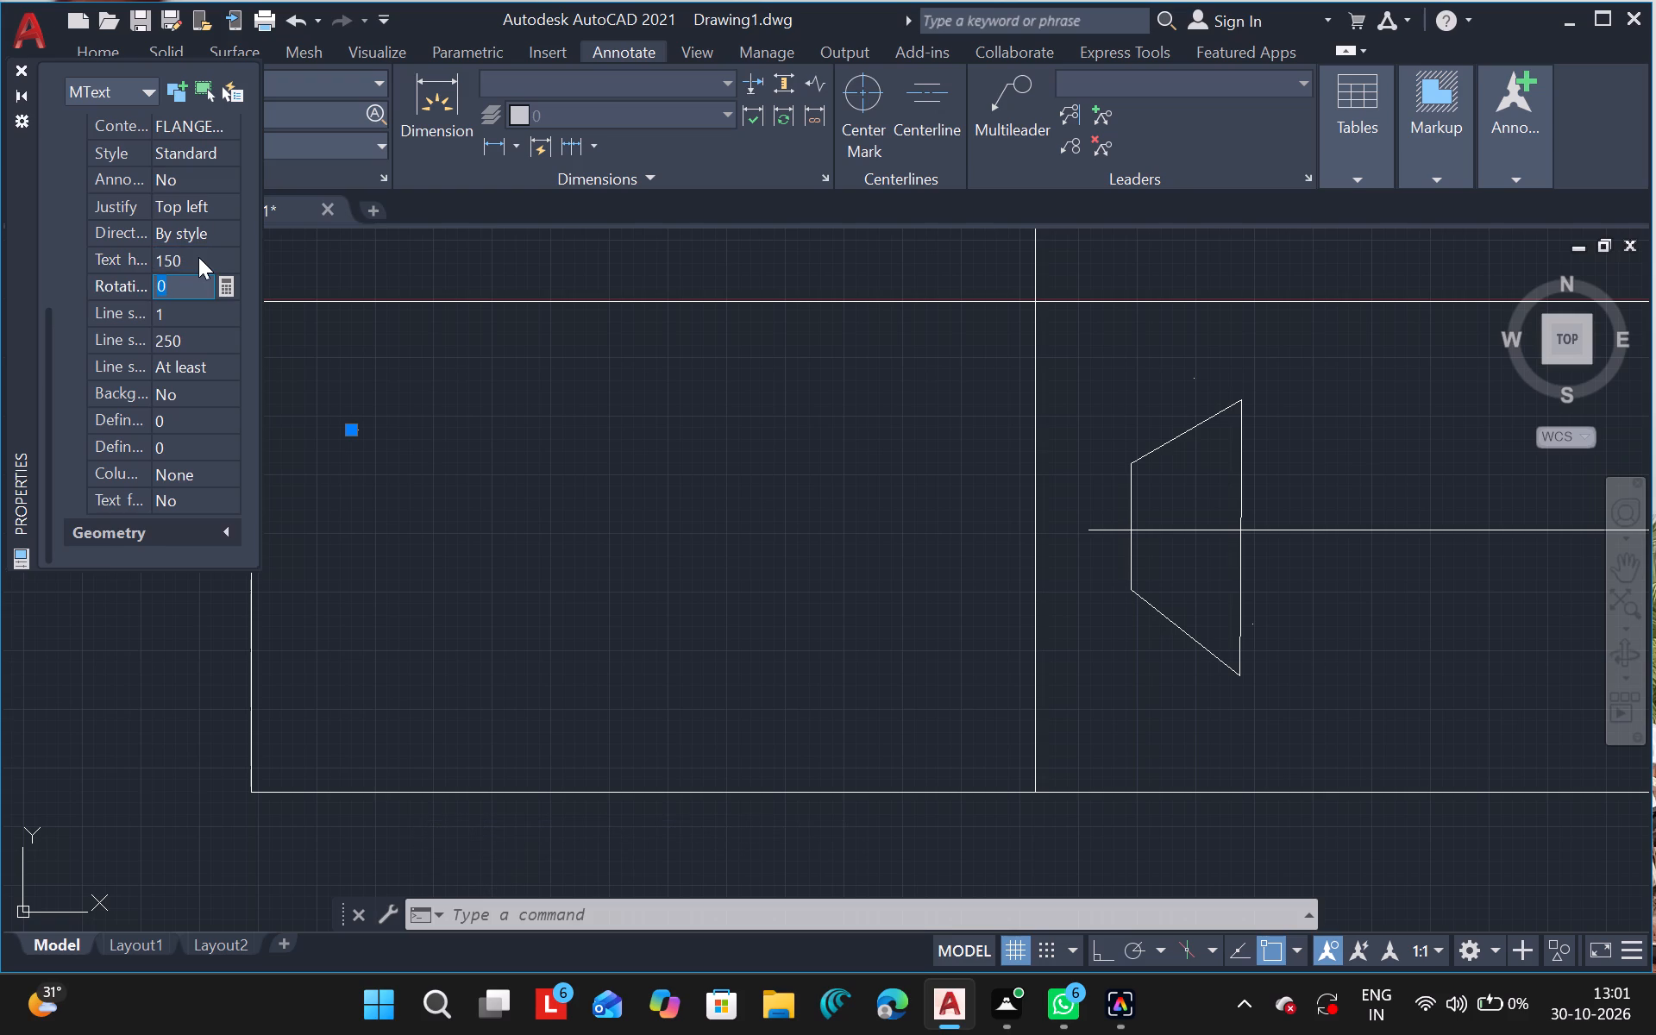
{"action": "key", "text": "Escape"}
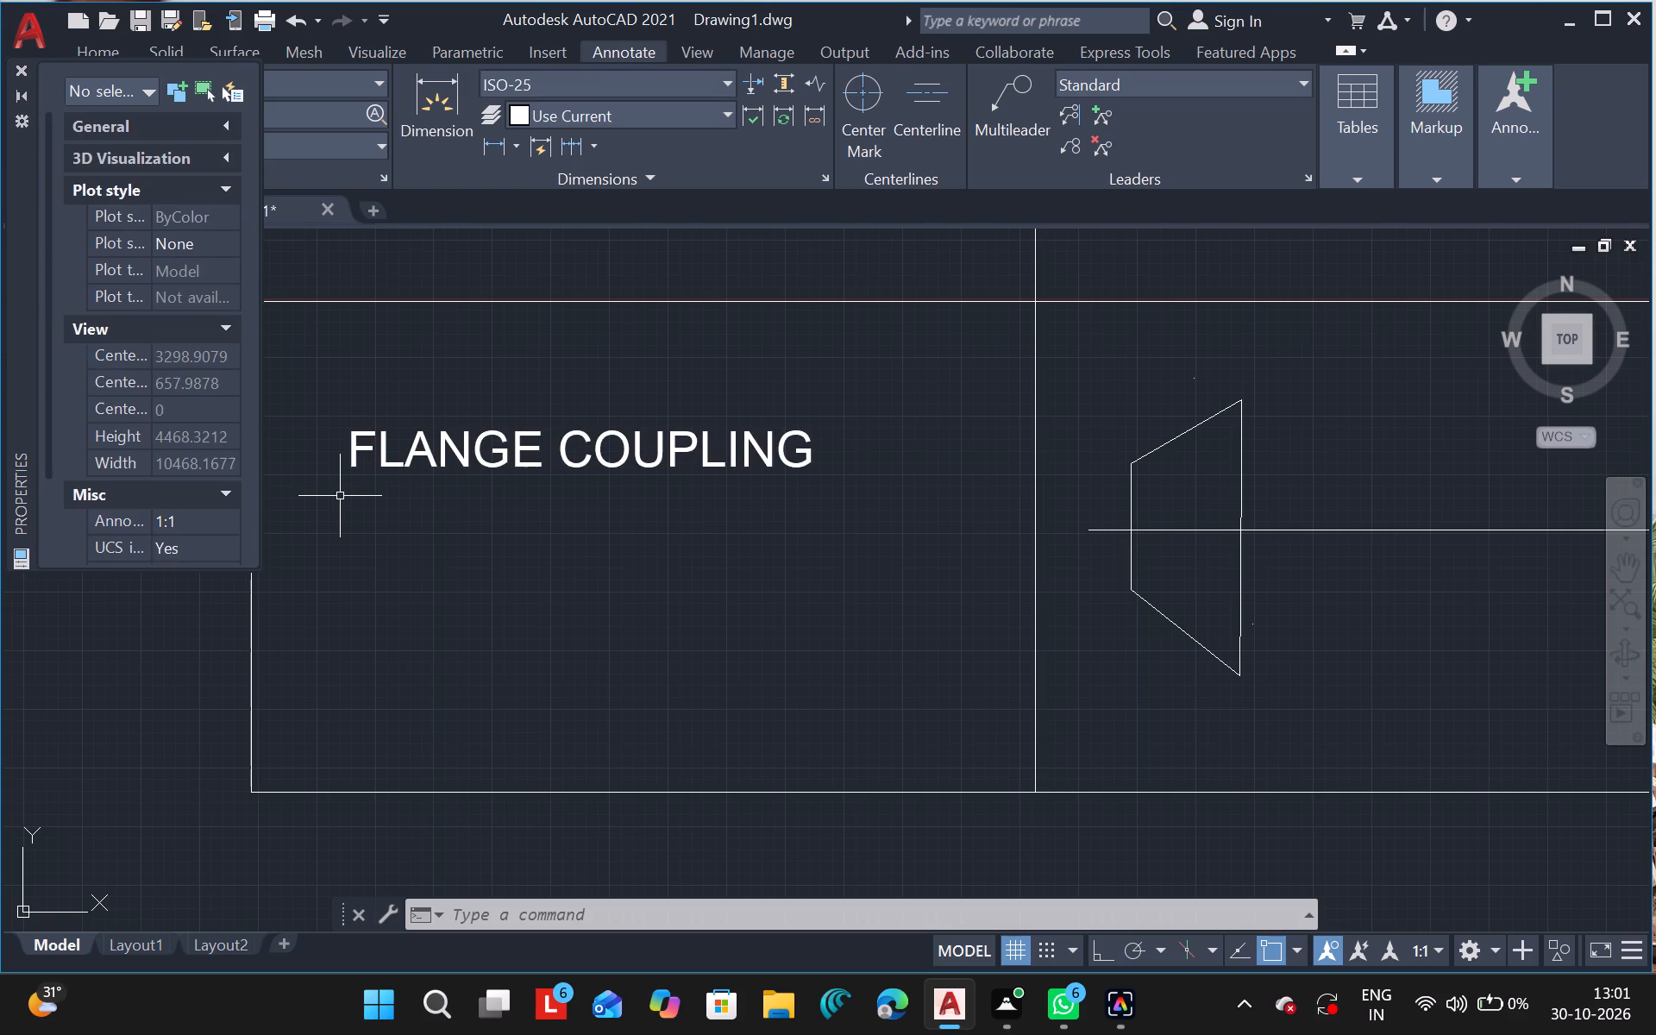
{"action": "left_click", "coordinate": [16, 77]}
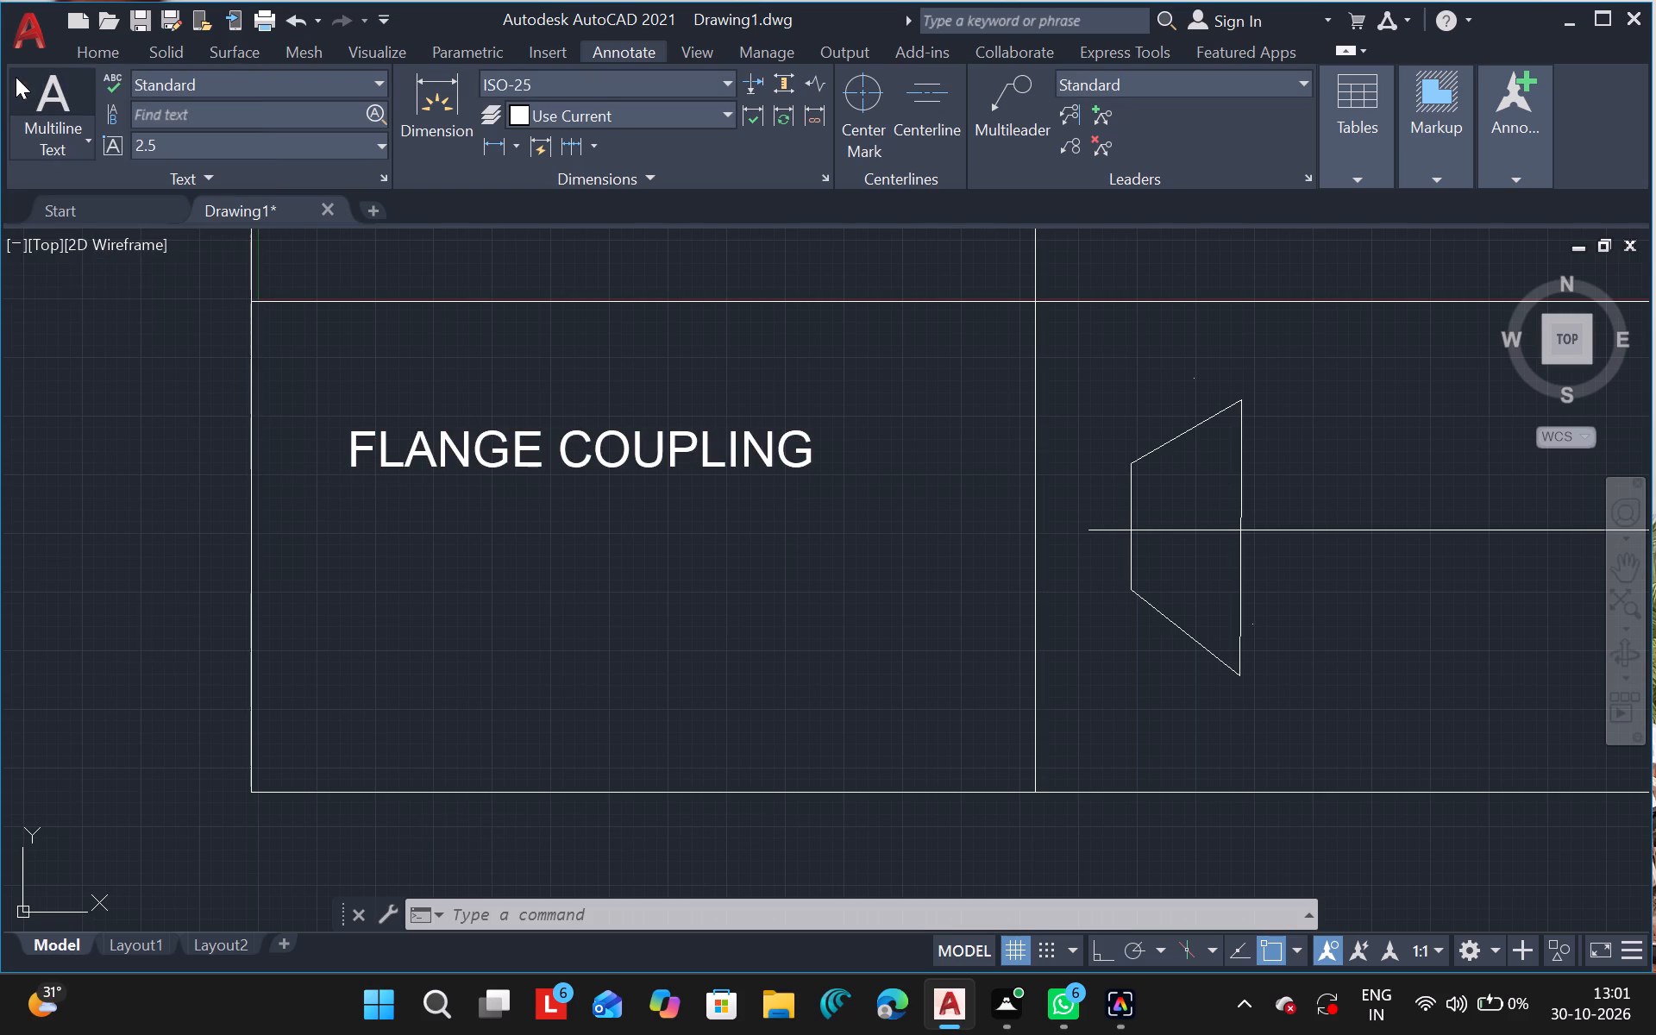
Move the FLANGE COUPLING text slightly down and to the right, toward the middle of its compartment.
{"action": "left_click_drag", "start_coordinate": [318, 400], "coordinate": [661, 469]}
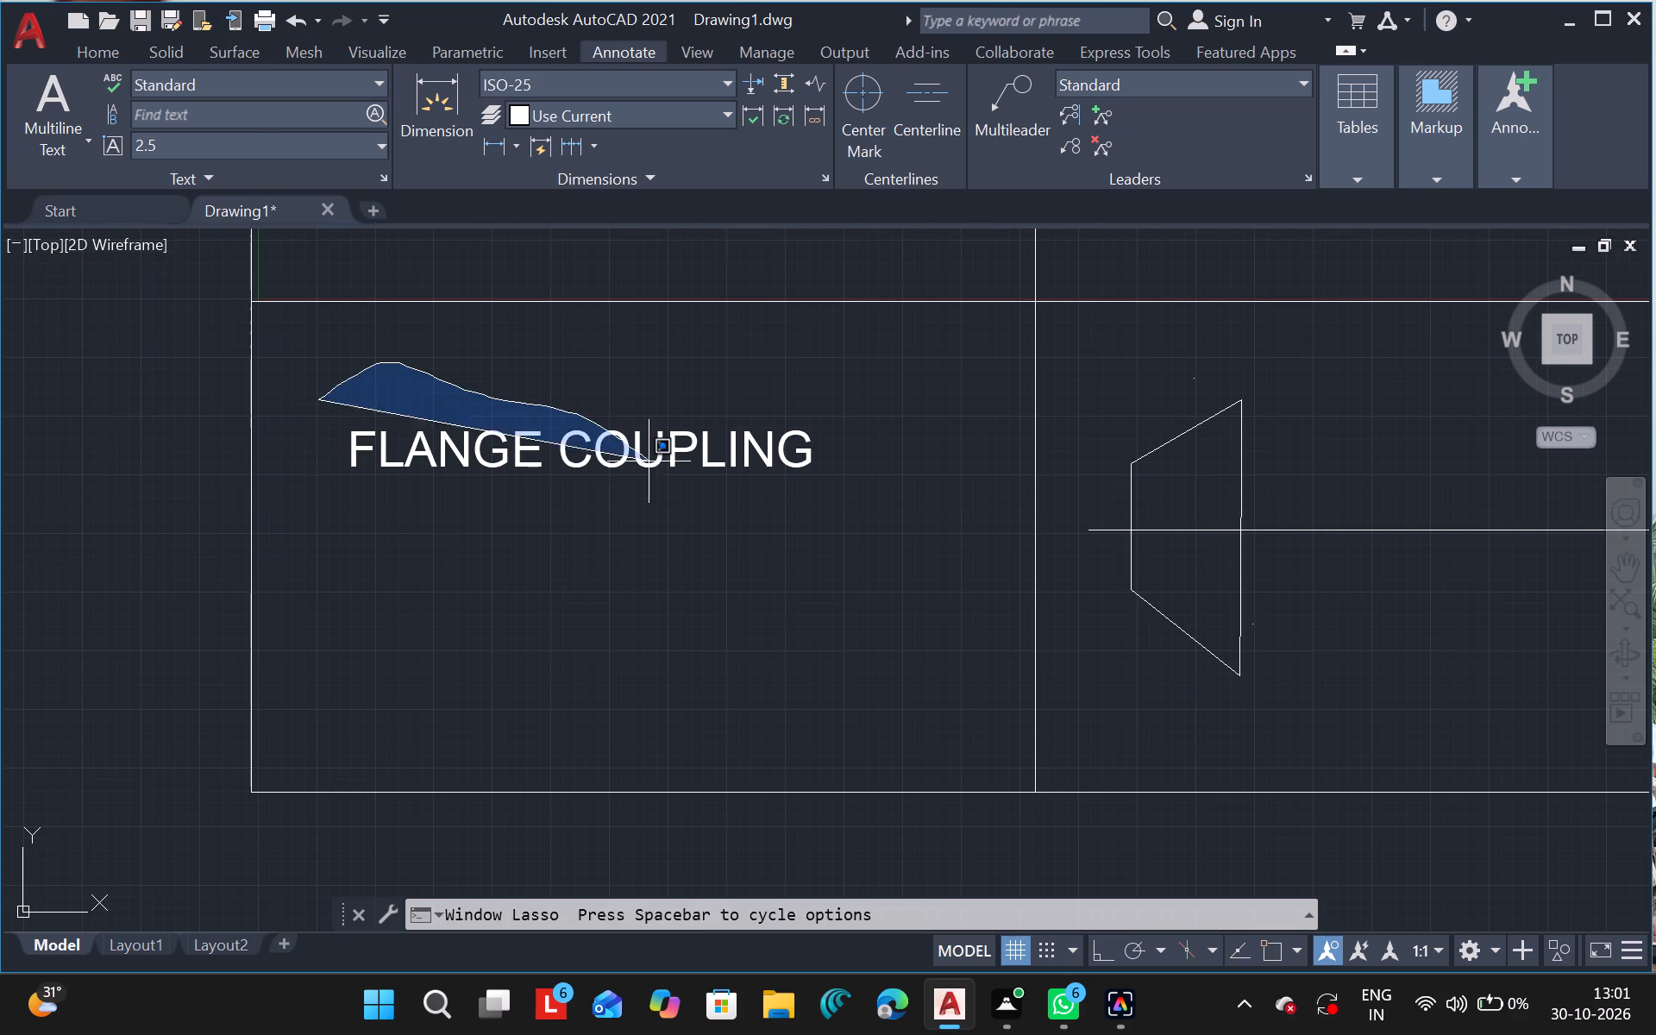
{"action": "left_click_drag", "start_coordinate": [661, 469], "coordinate": [756, 491]}
{"action": "left_click_drag", "start_coordinate": [366, 391], "coordinate": [653, 372]}
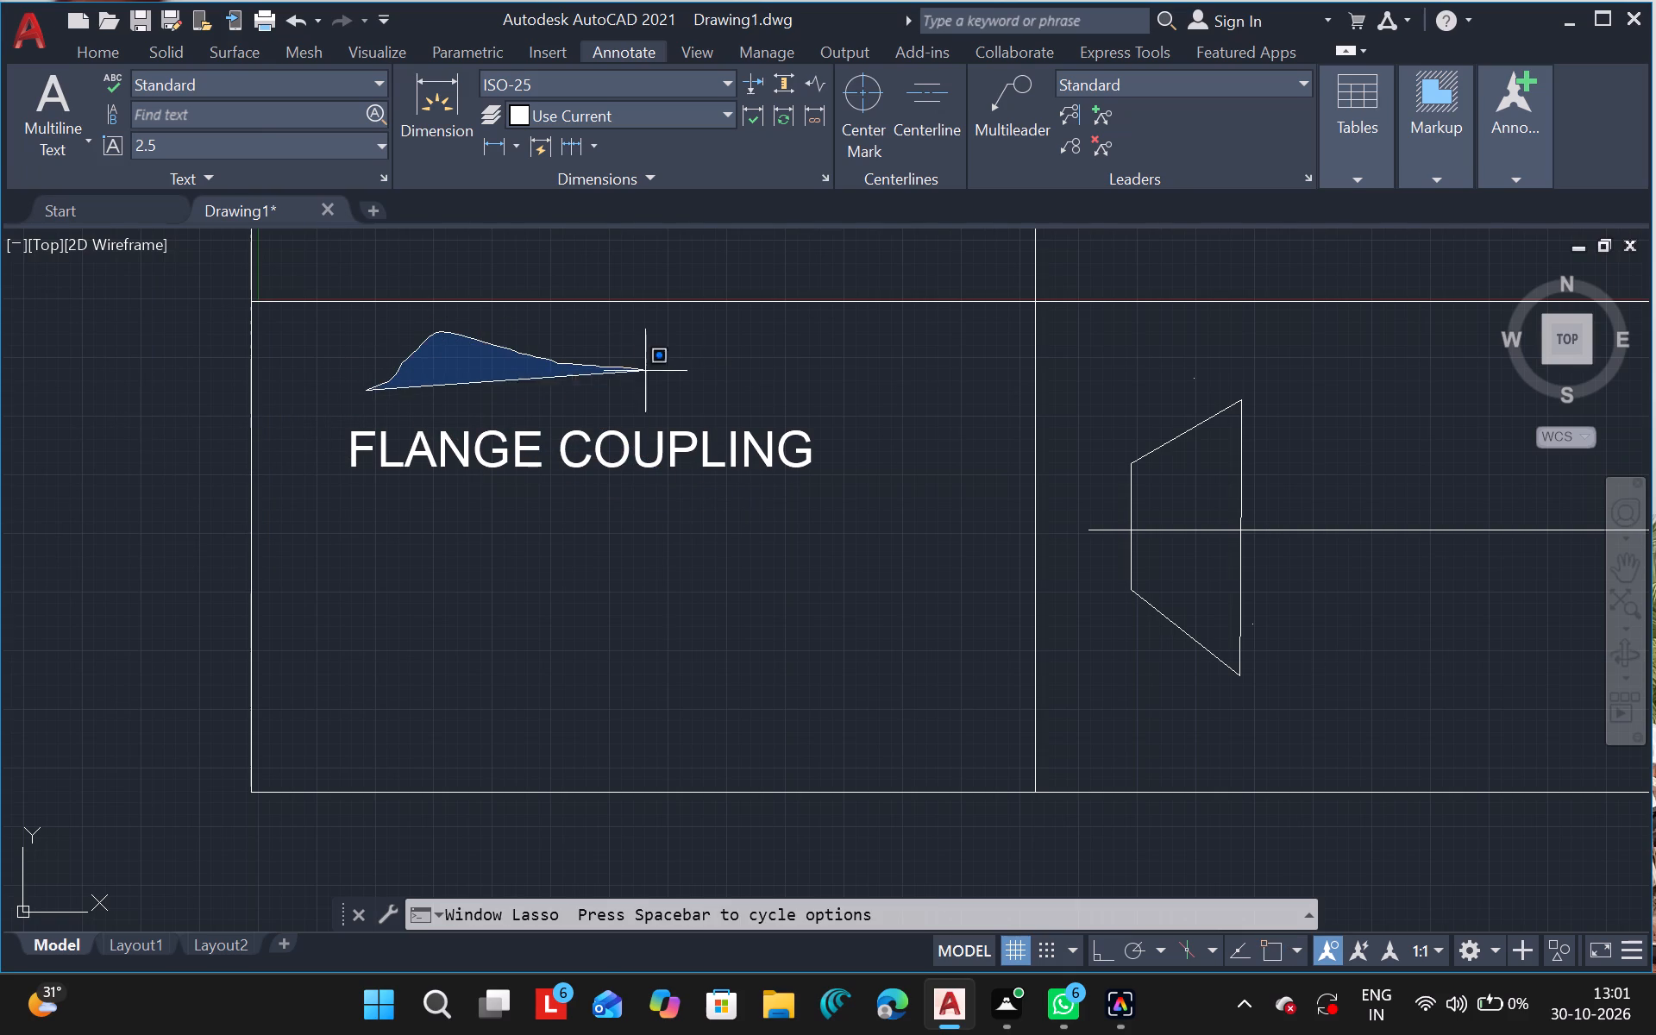
{"action": "left_click_drag", "start_coordinate": [653, 372], "coordinate": [230, 471]}
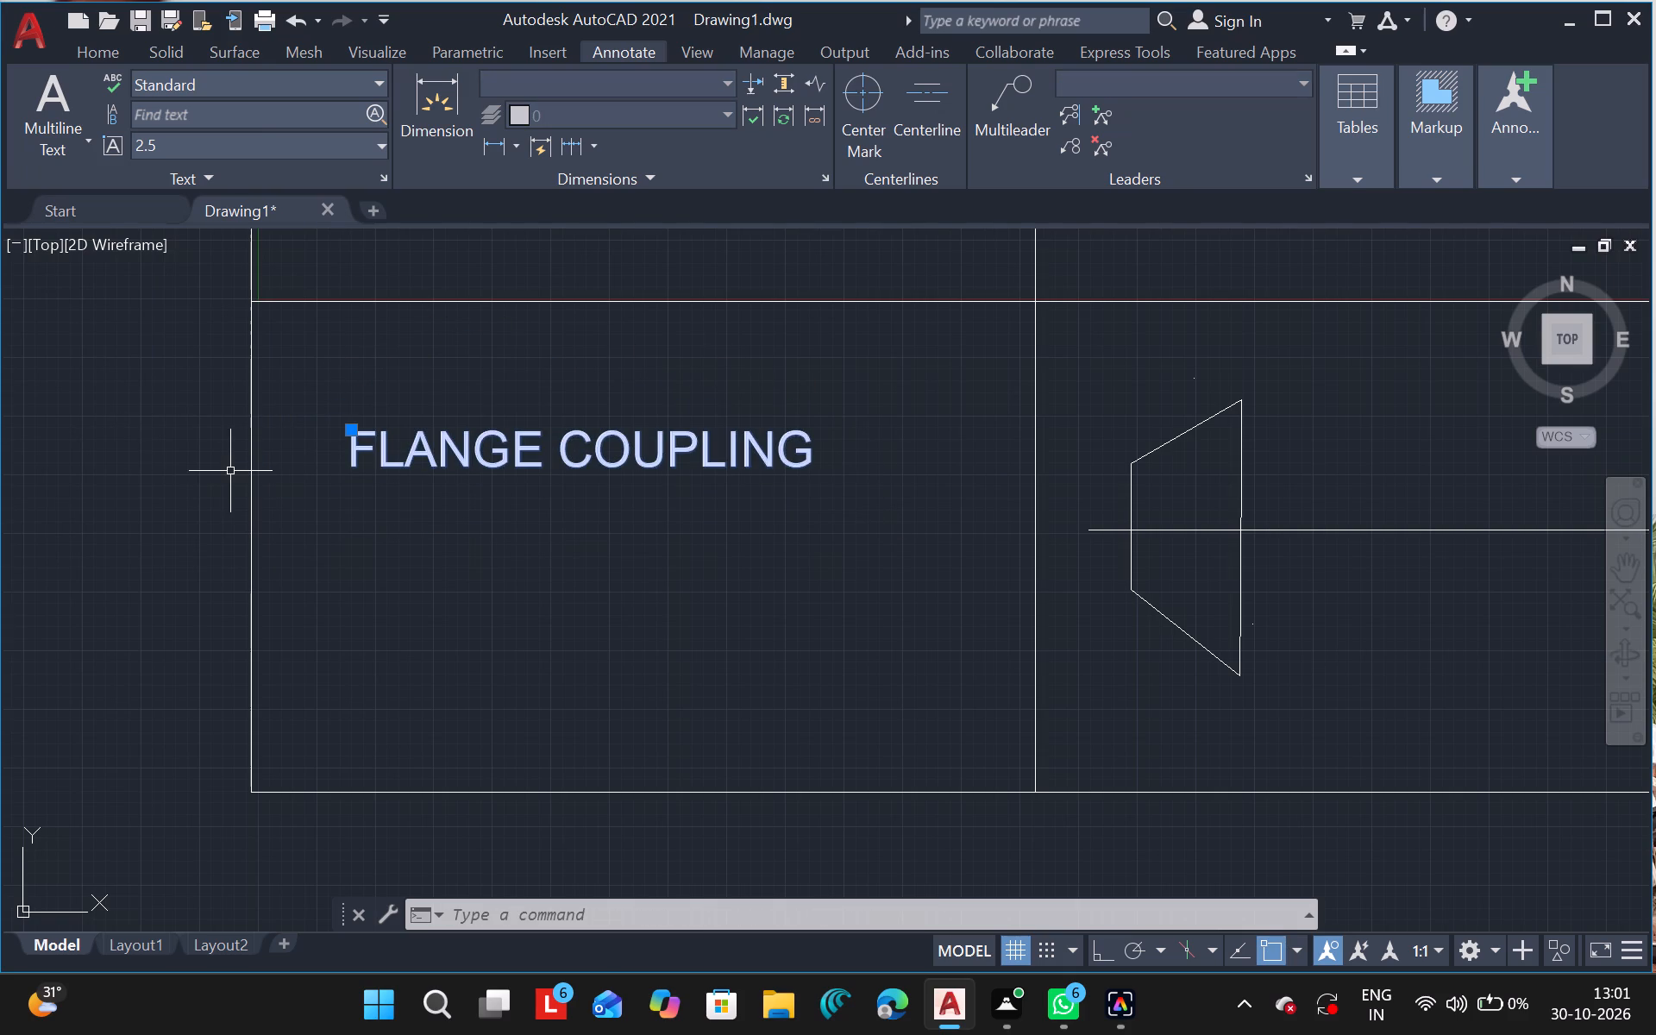
{"action": "type", "text": "MO"}
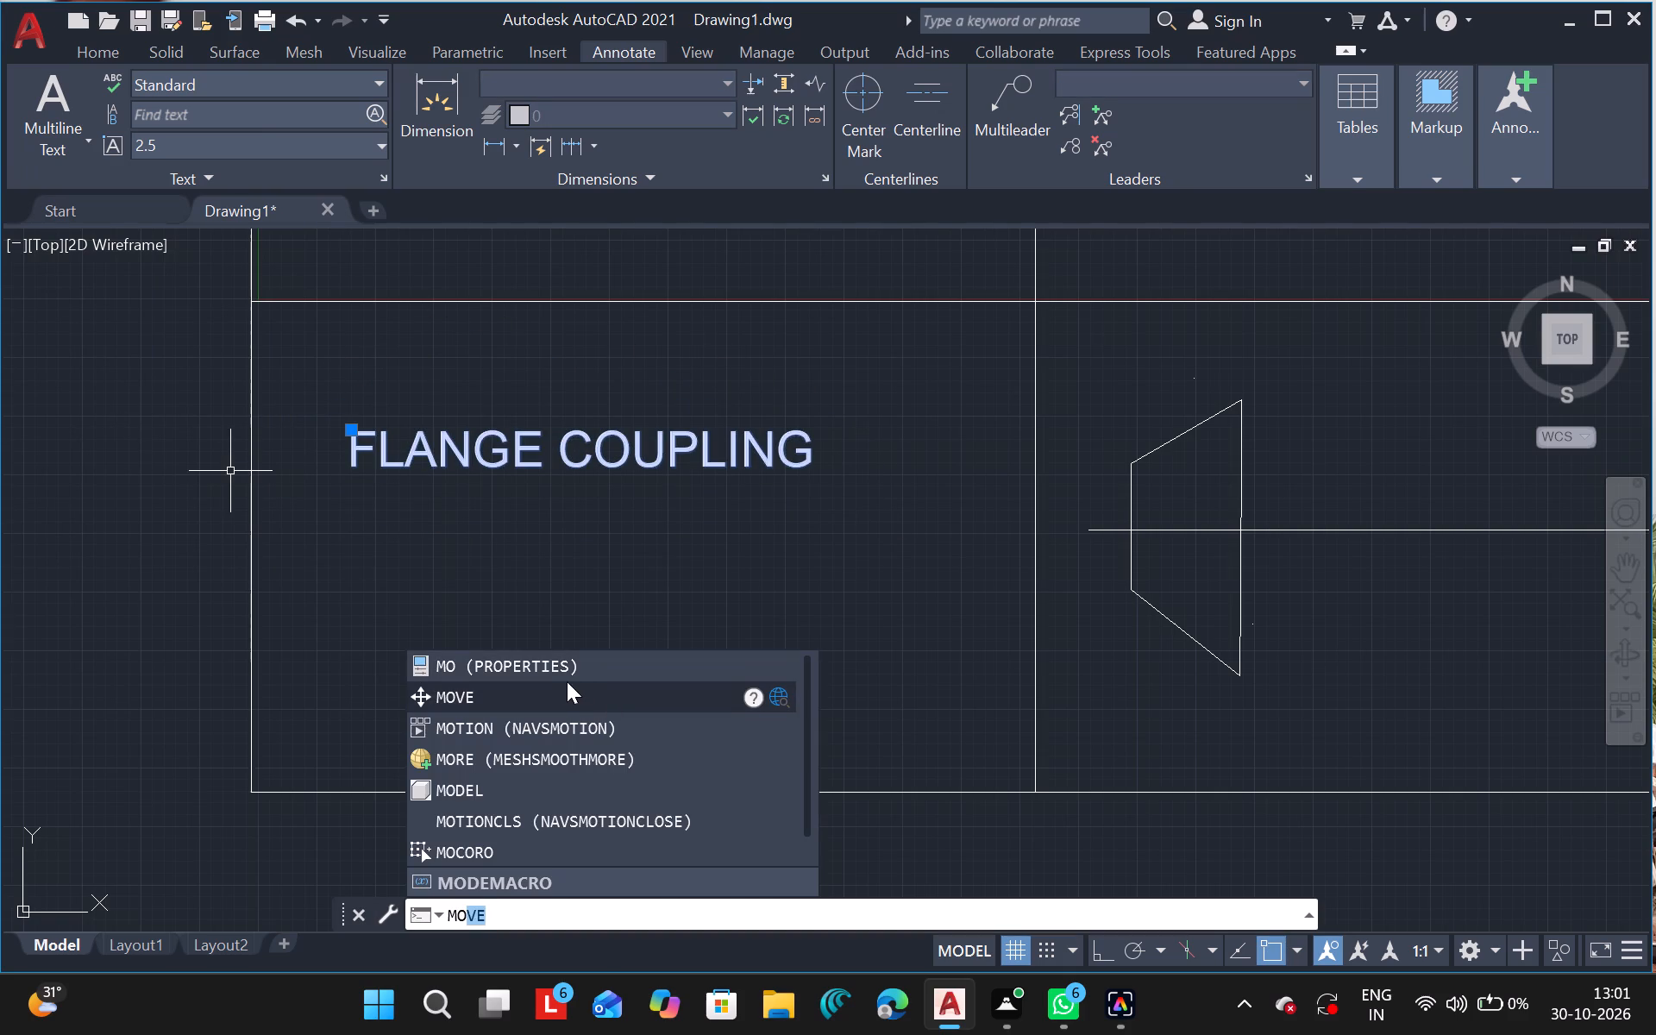
{"action": "left_click", "coordinate": [561, 685]}
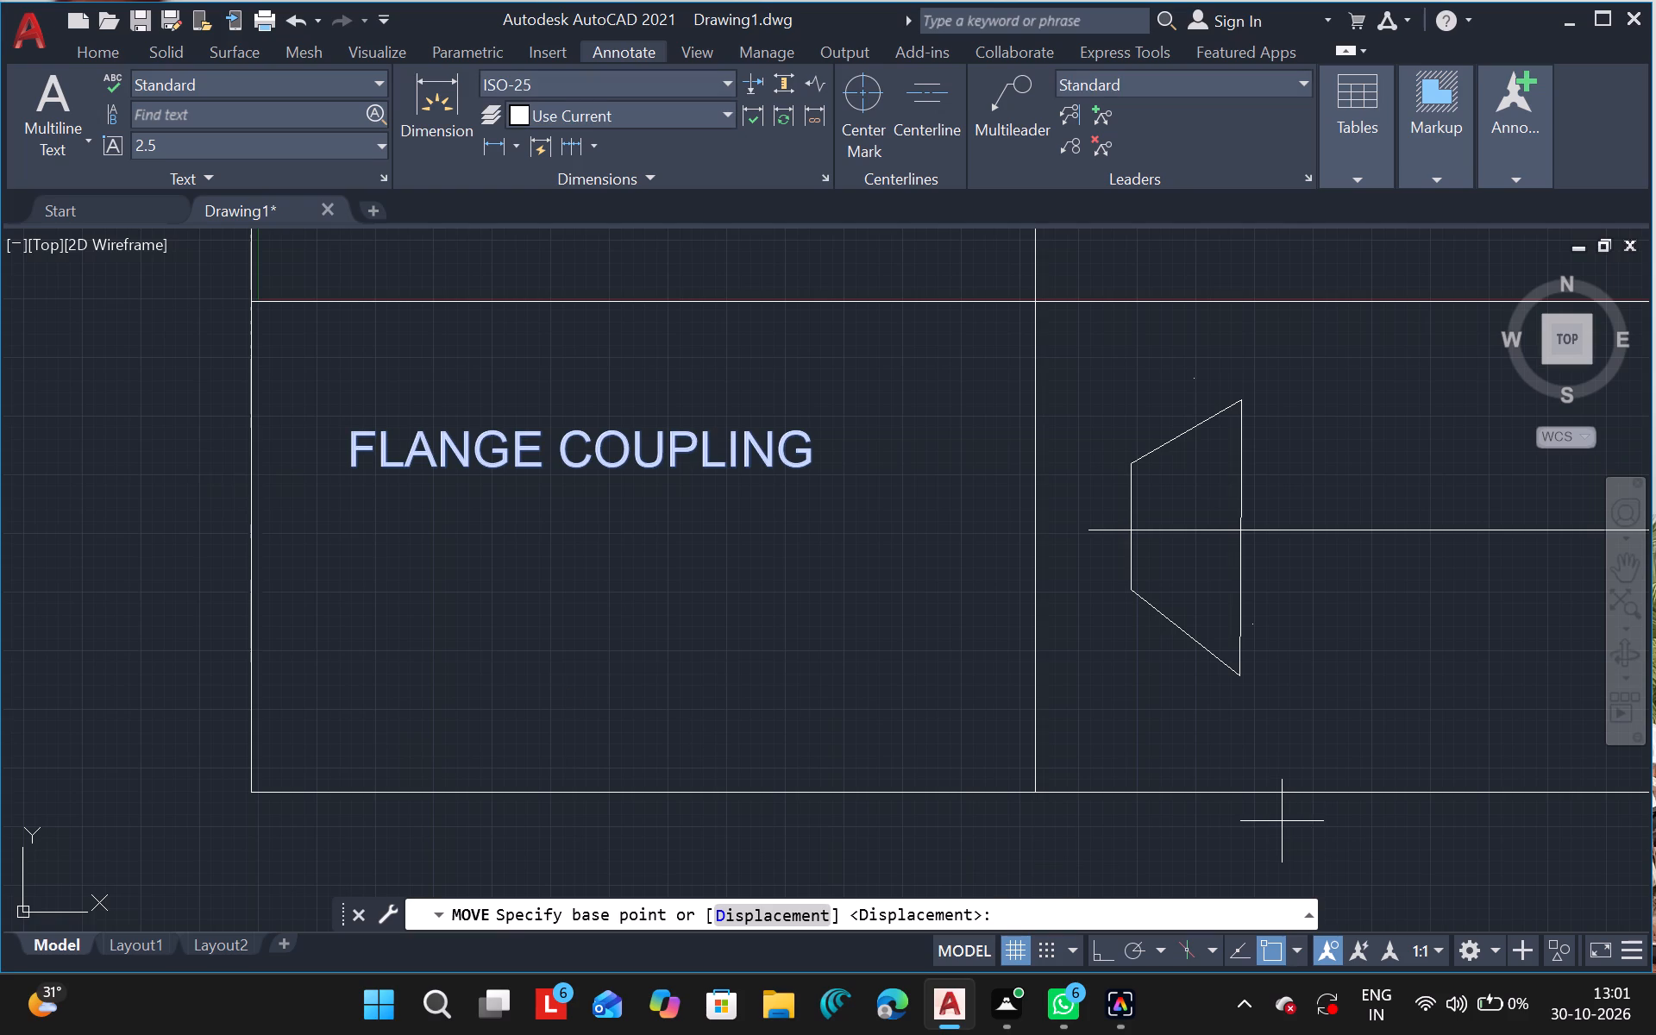
{"action": "left_click_drag", "start_coordinate": [1282, 821], "coordinate": [1302, 880]}
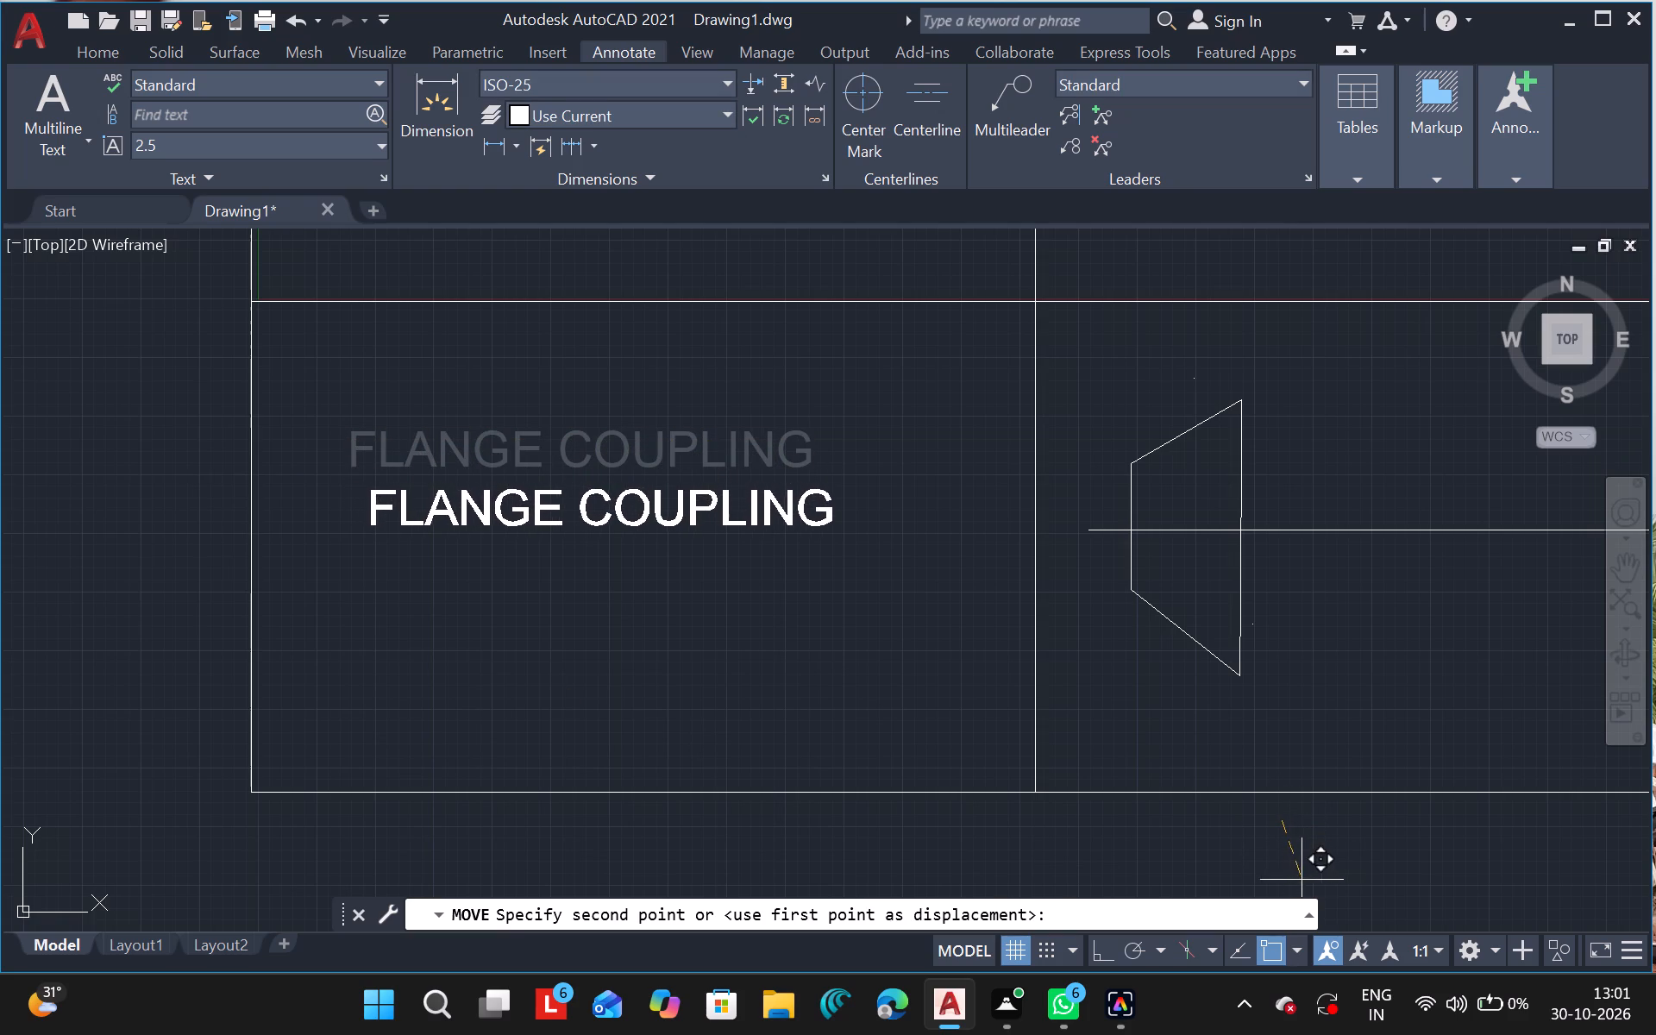
{"action": "left_click_drag", "start_coordinate": [1302, 880], "coordinate": [1305, 894]}
{"action": "left_click", "coordinate": [1305, 894]}
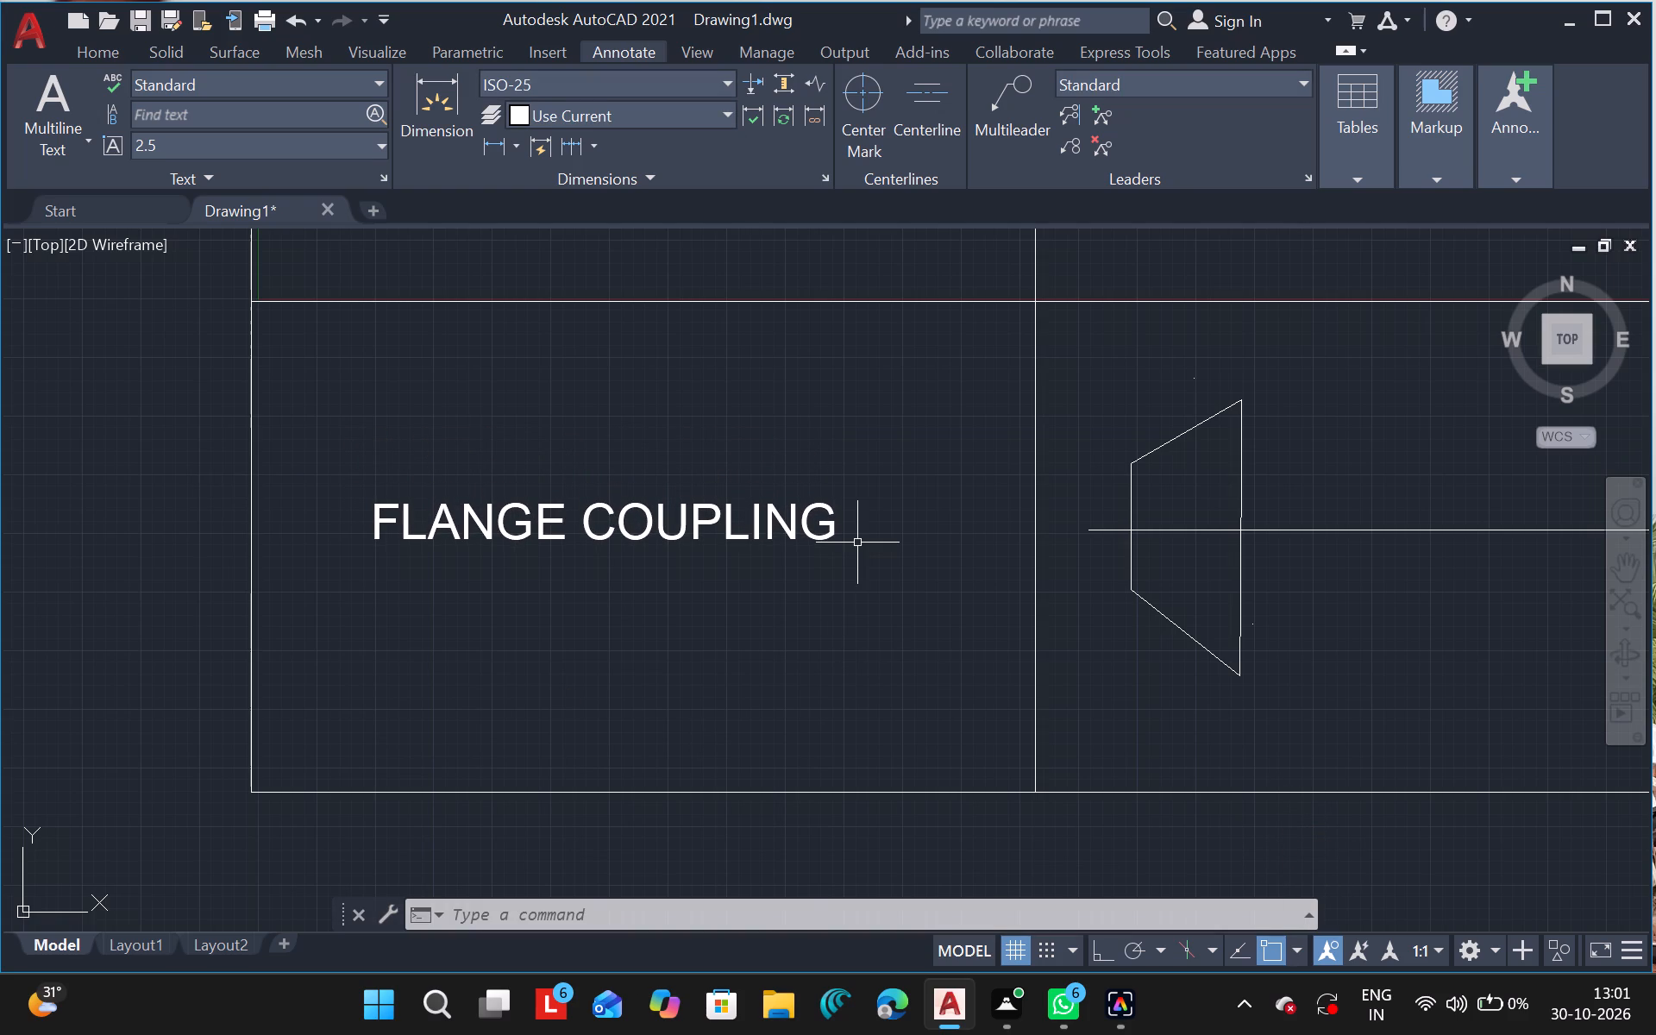
{"action": "scroll", "coordinate": [857, 543], "scroll_direction": "down", "scroll_amount": 4, "text": "ctrl"}
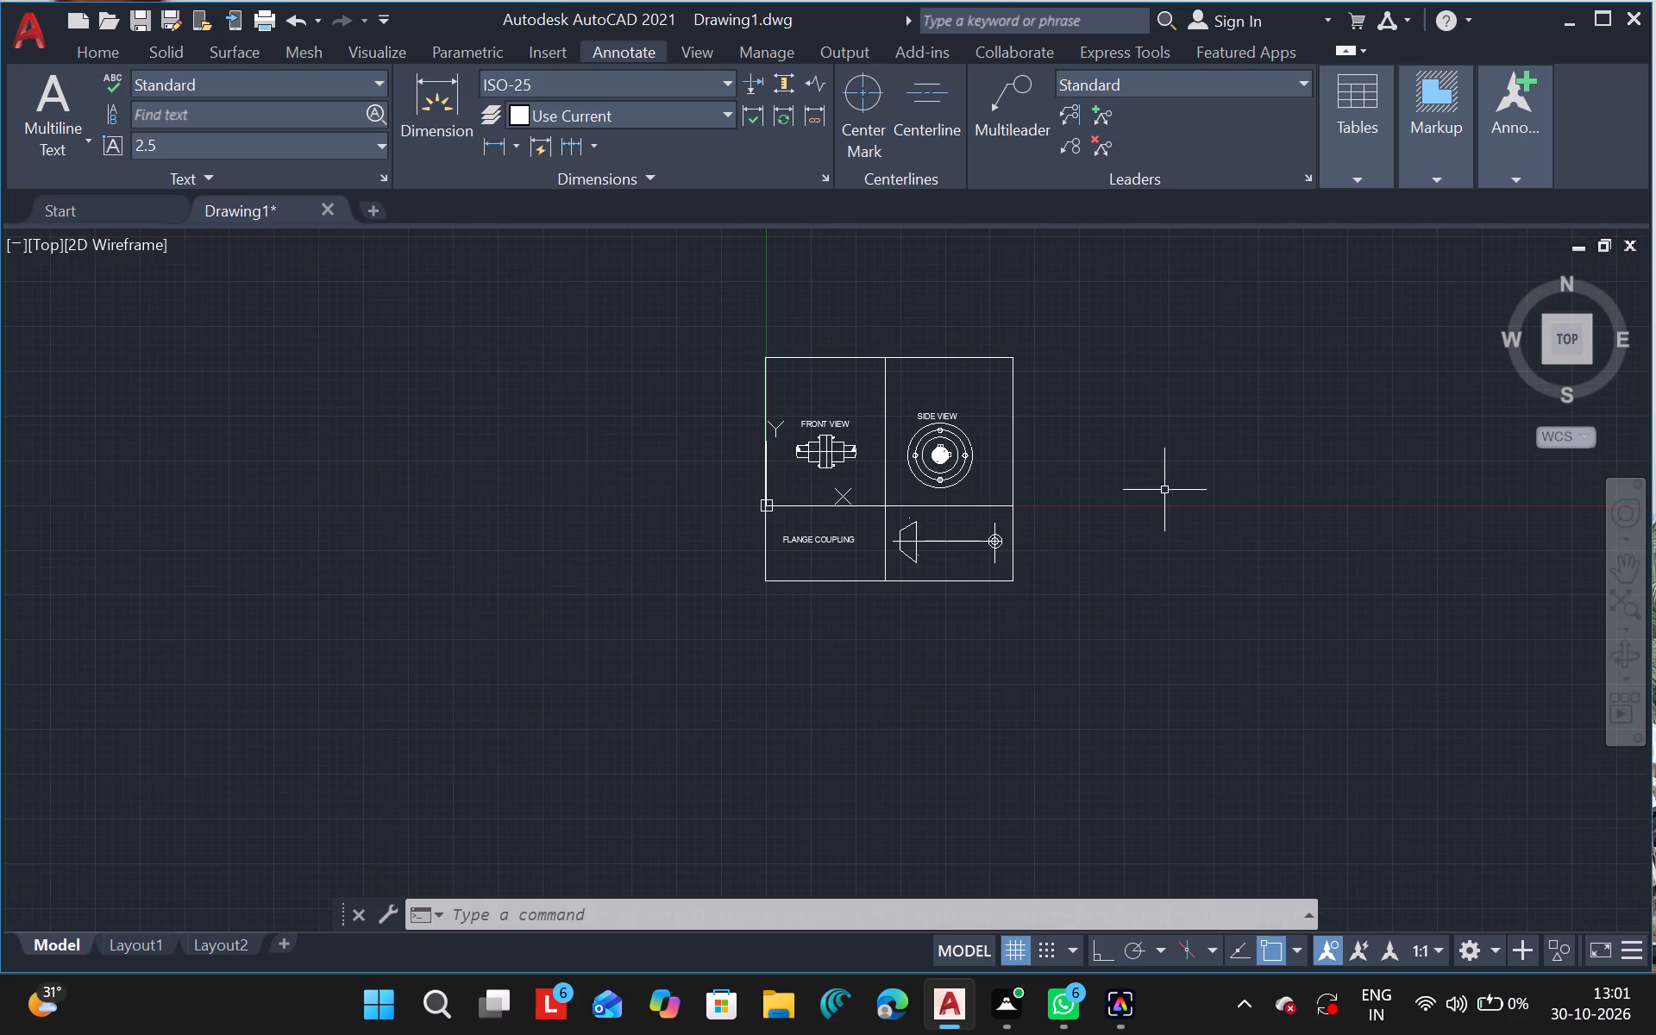
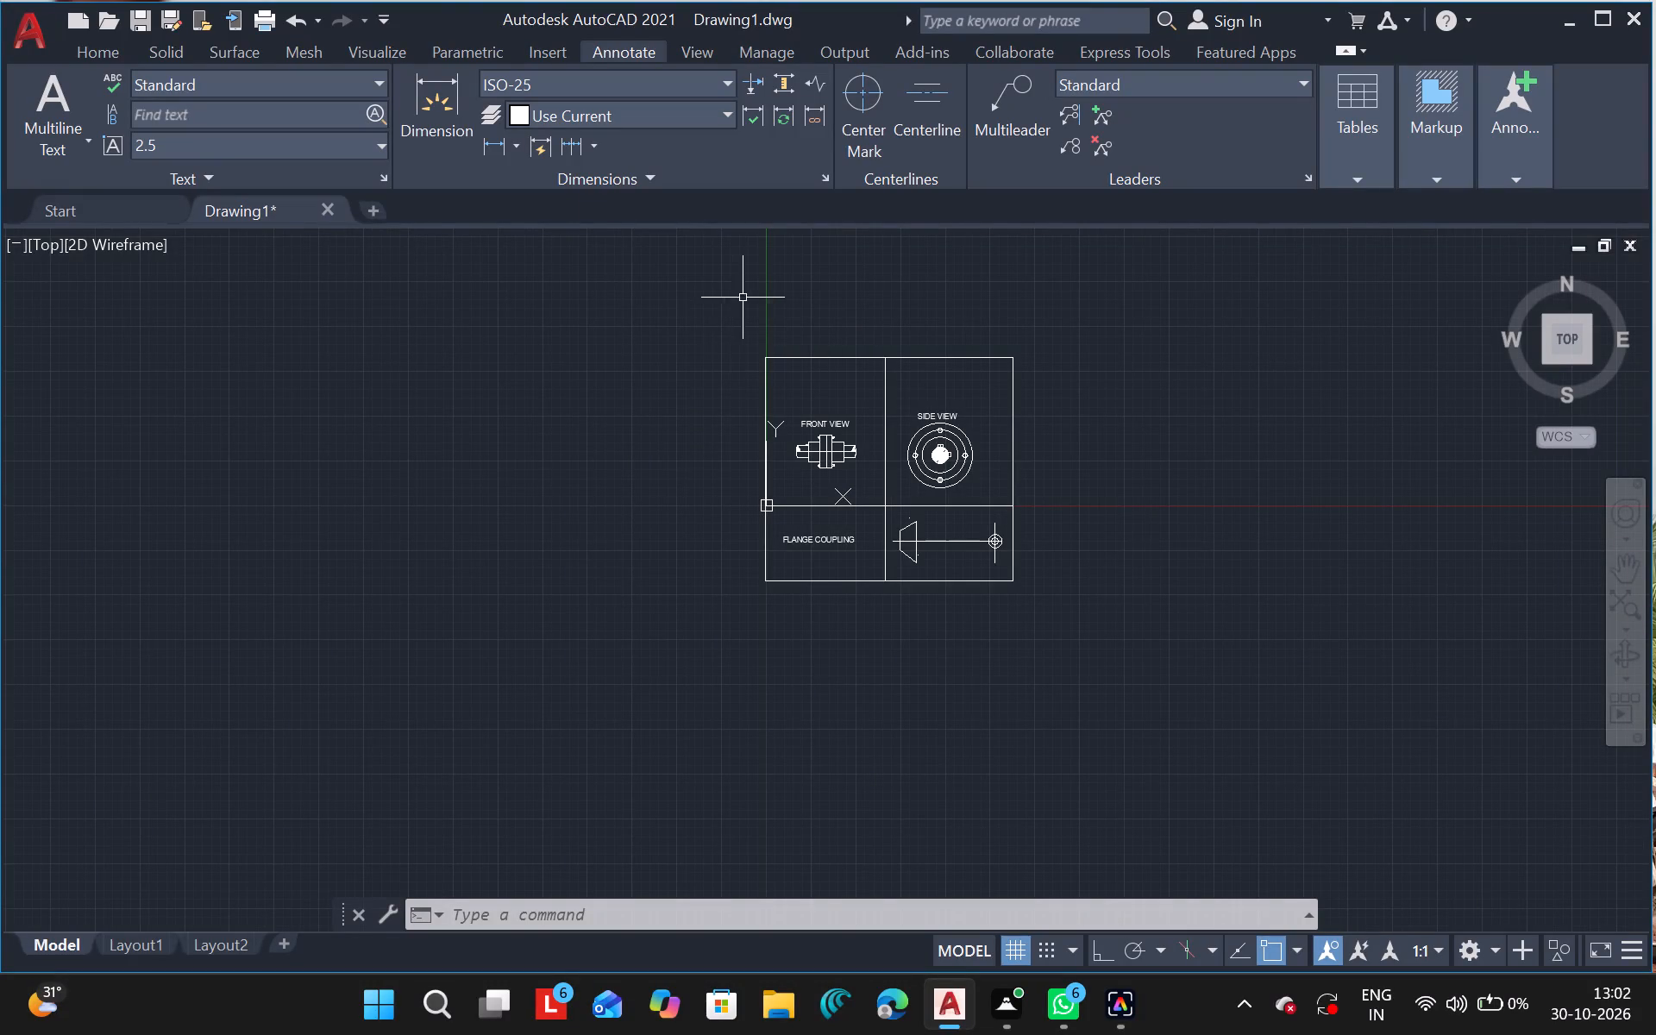
Save the flange coupling drawing in the Documents folder under the file name DRAWING25.
{"action": "left_click_drag", "start_coordinate": [706, 312], "coordinate": [646, 356]}
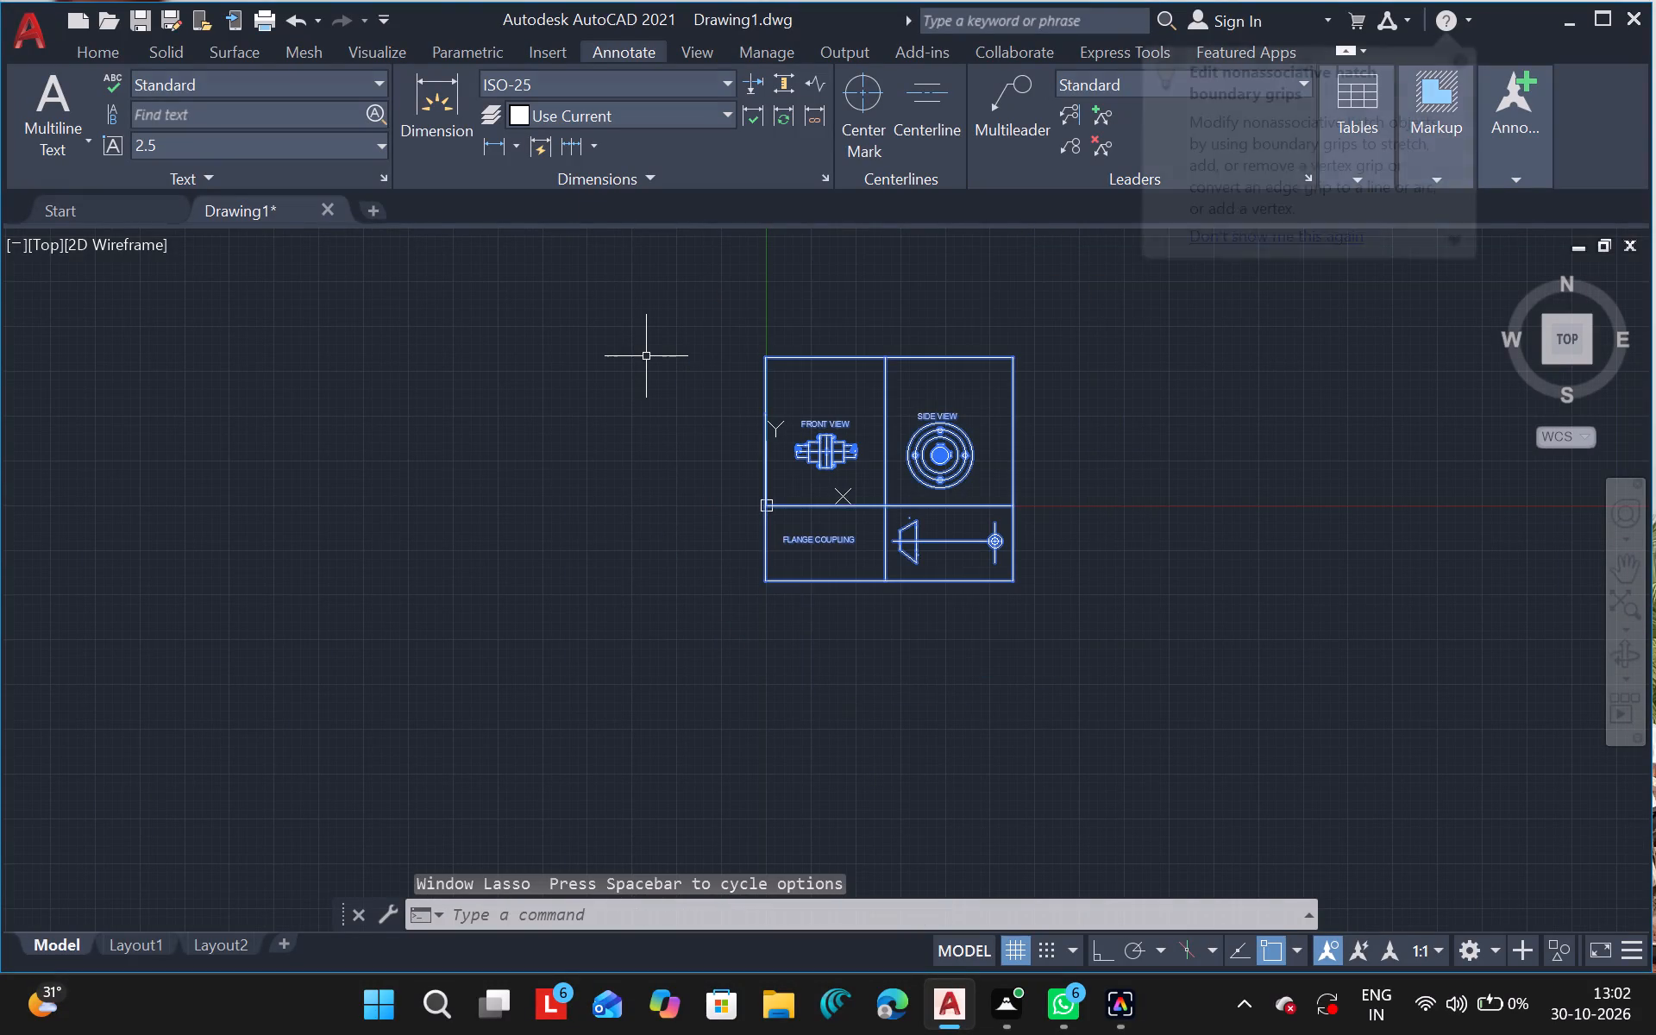
{"action": "key", "text": "ctrl+s"}
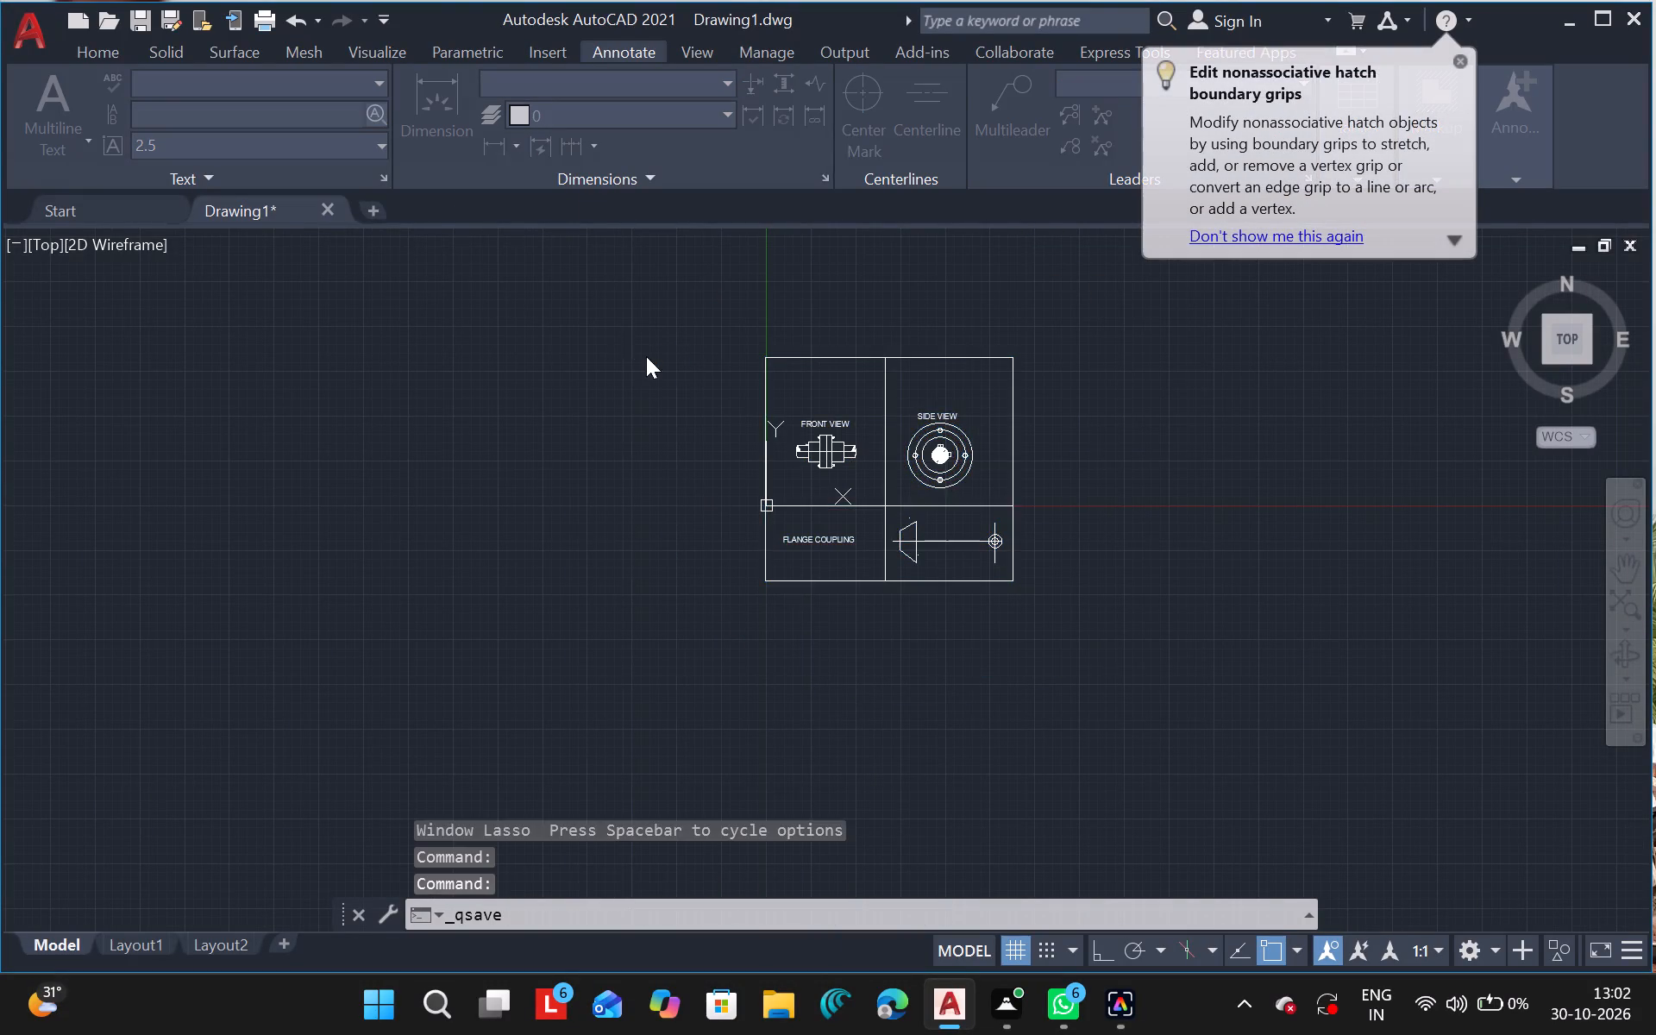
{"action": "left_click", "coordinate": [808, 745]}
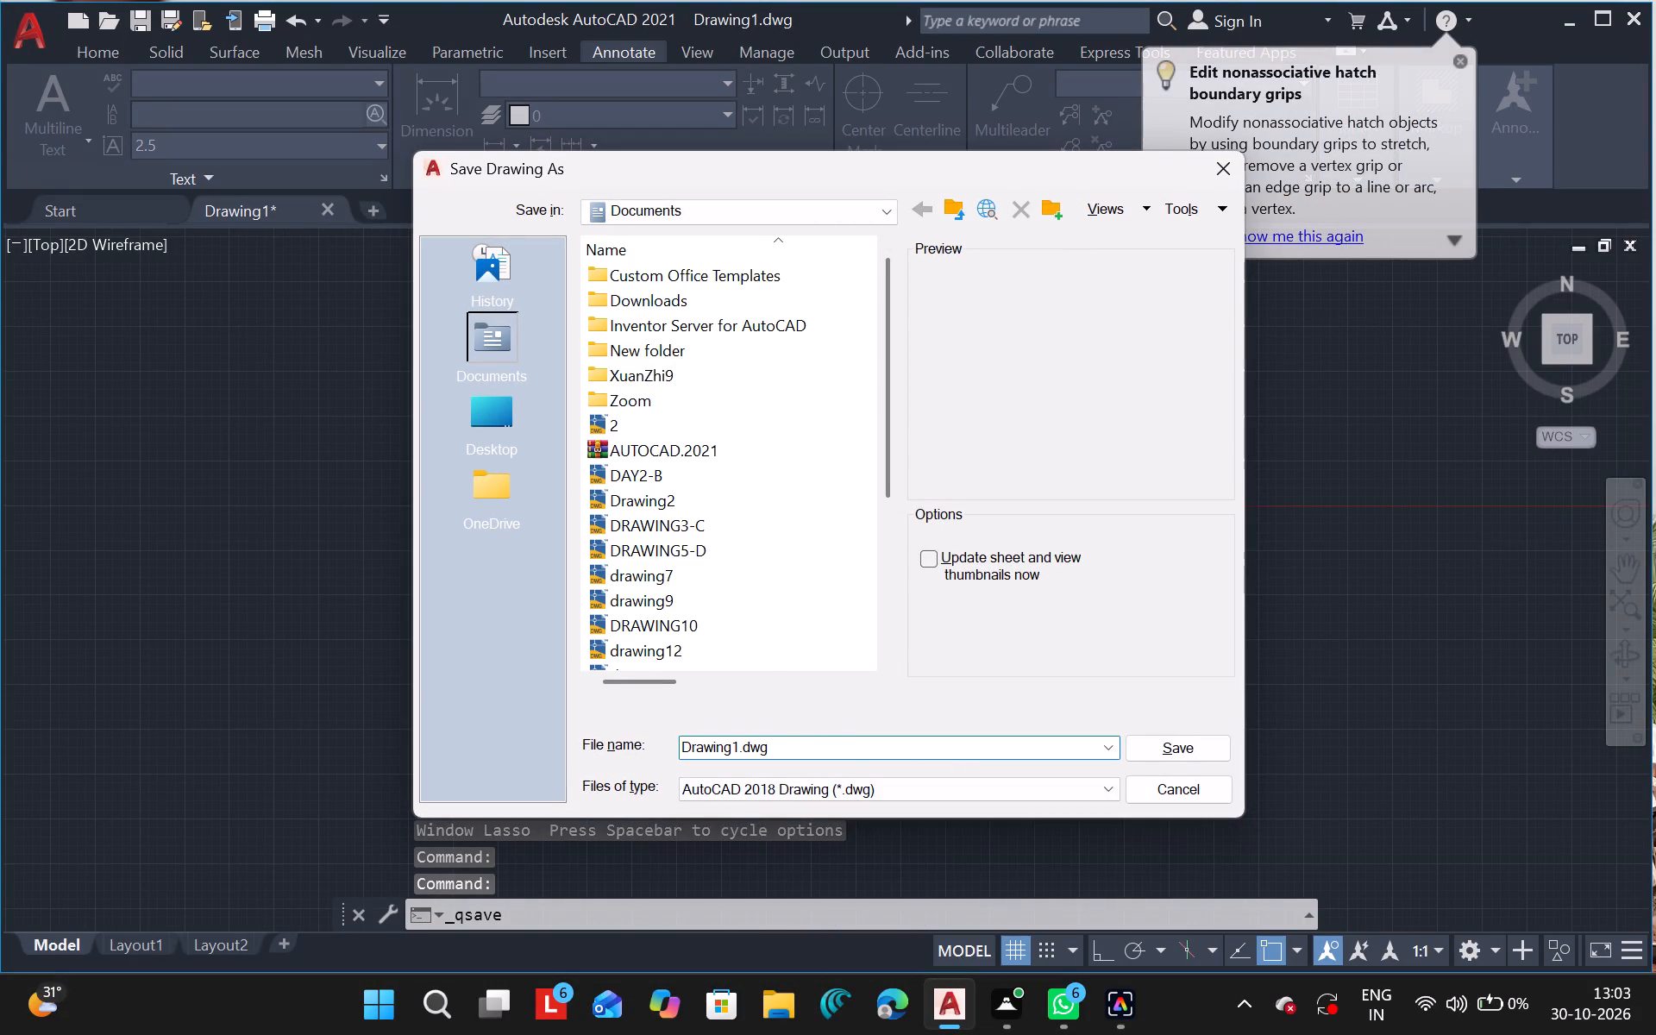
{"action": "key", "text": "BackSpace"}
{"action": "key", "text": "BackSpace"}
{"action": "key", "text": "BackSpace"}
{"action": "key", "text": "BackSpace"}
{"action": "key", "text": "BackSpace"}
{"action": "key", "text": "BackSpace"}
{"action": "key", "text": "BackSpace"}
{"action": "key", "text": "BackSpace"}
{"action": "key", "text": "BackSpace"}
{"action": "key", "text": "BackSpace"}
{"action": "key", "text": "BackSpace"}
{"action": "key", "text": "BackSpace"}
{"action": "key", "text": "BackSpace"}
{"action": "key", "text": "BackSpace"}
{"action": "key", "text": "BackSpace"}
{"action": "key", "text": "BackSpace"}
{"action": "key", "text": "BackSpace"}
{"action": "key", "text": "BackSpace"}
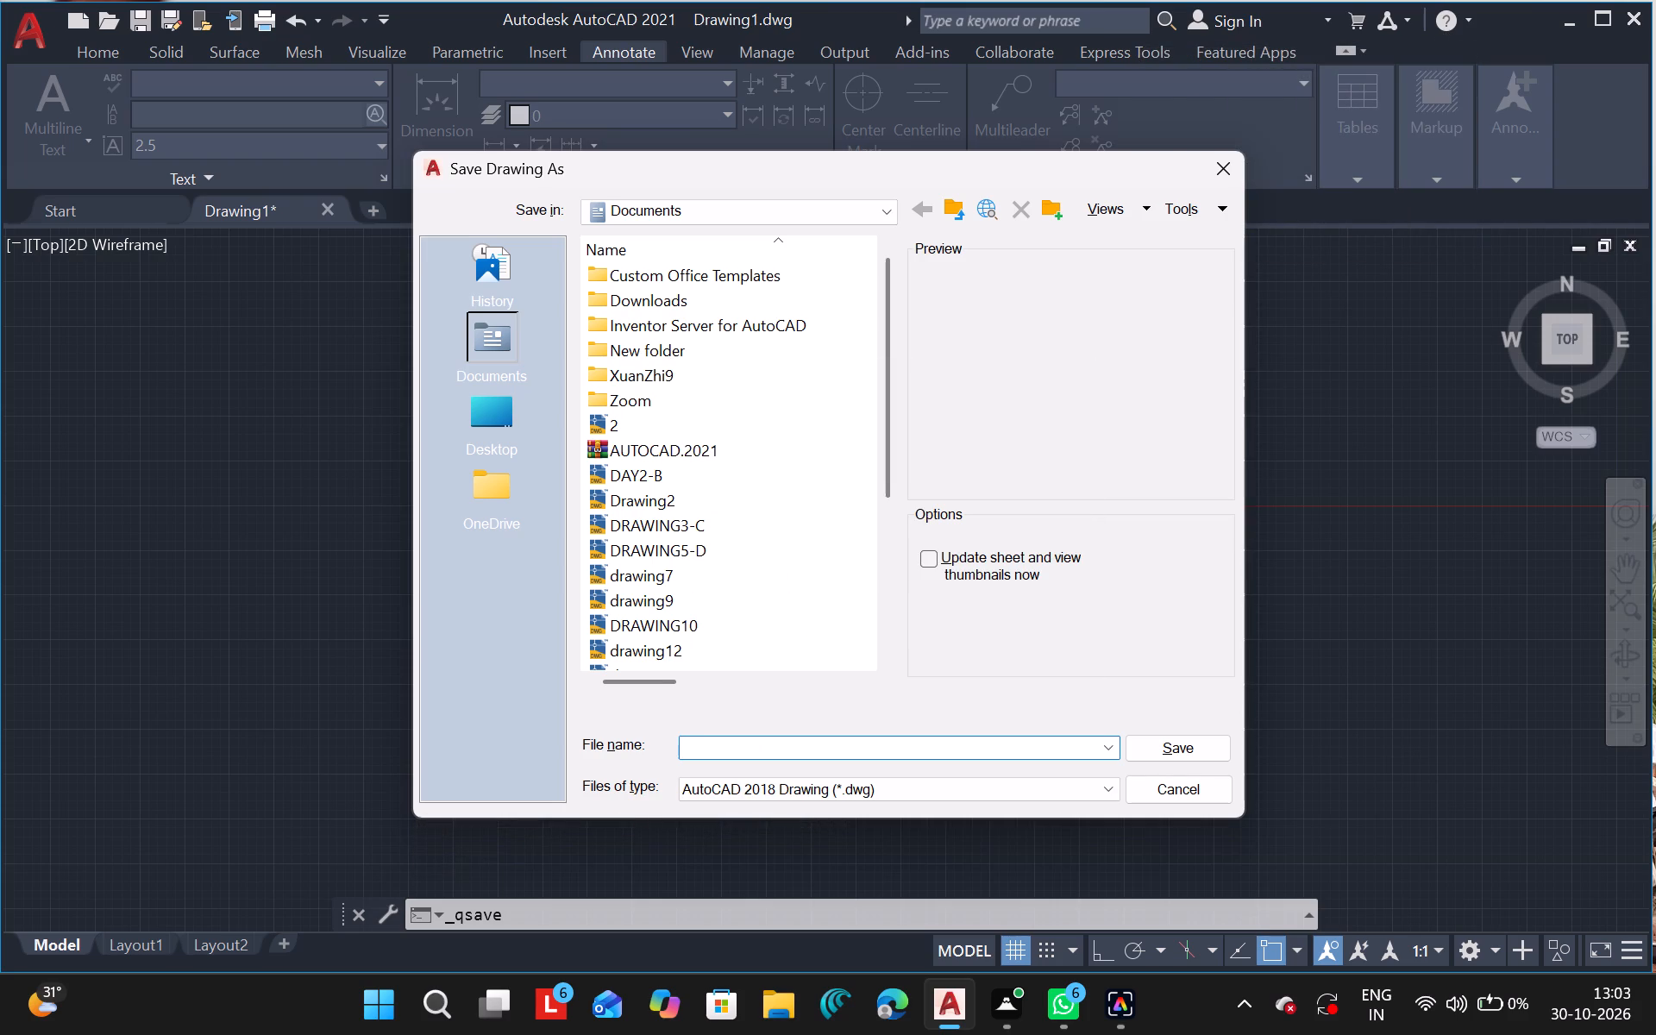
{"action": "type", "text": "DRA"}
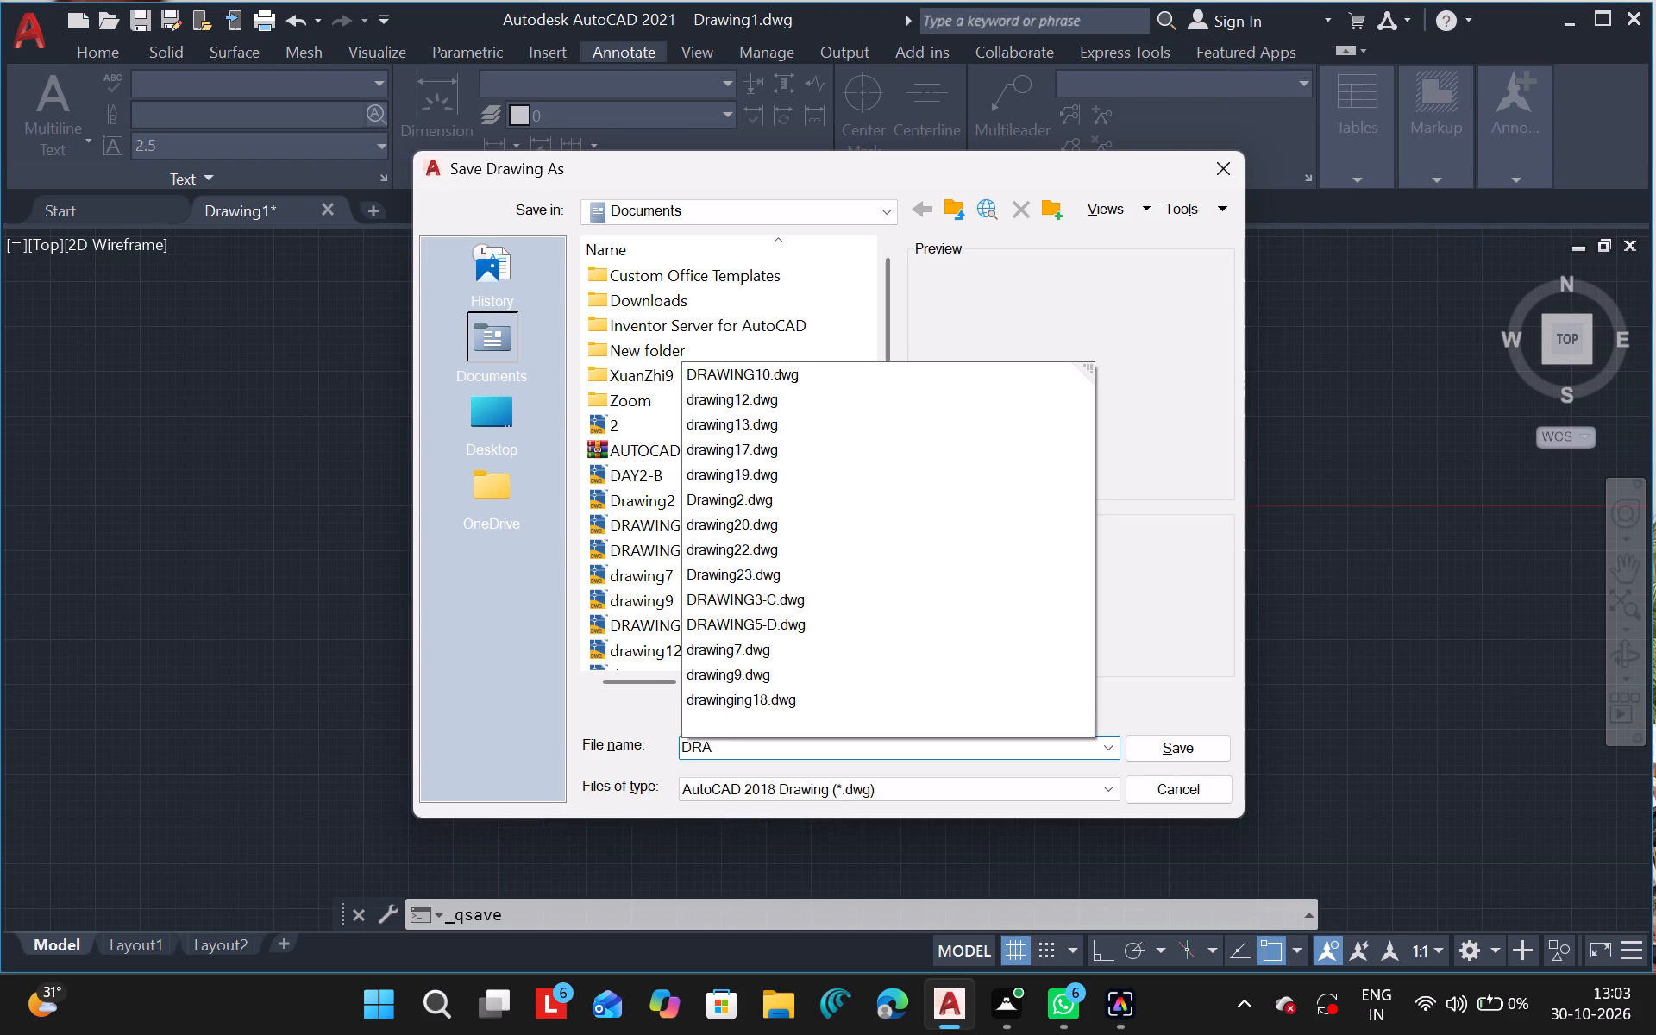
{"action": "type", "text": "WING"}
{"action": "key", "text": "2"}
{"action": "key", "text": "5"}
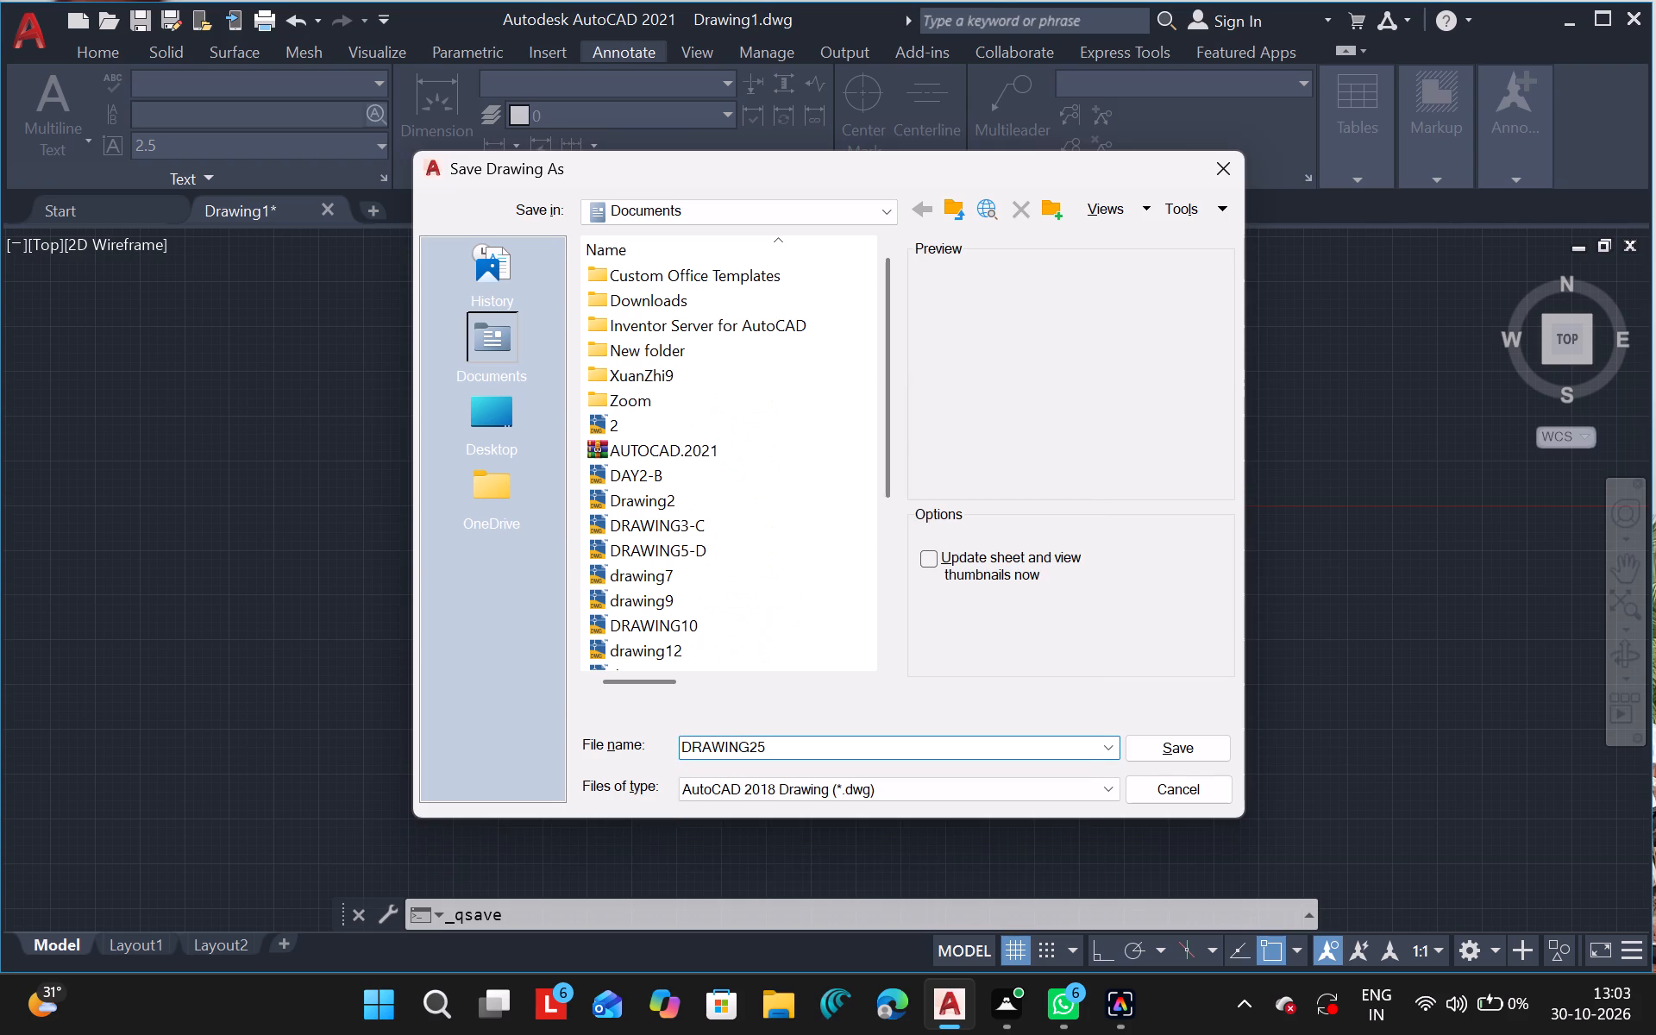
{"action": "left_click", "coordinate": [1198, 754]}
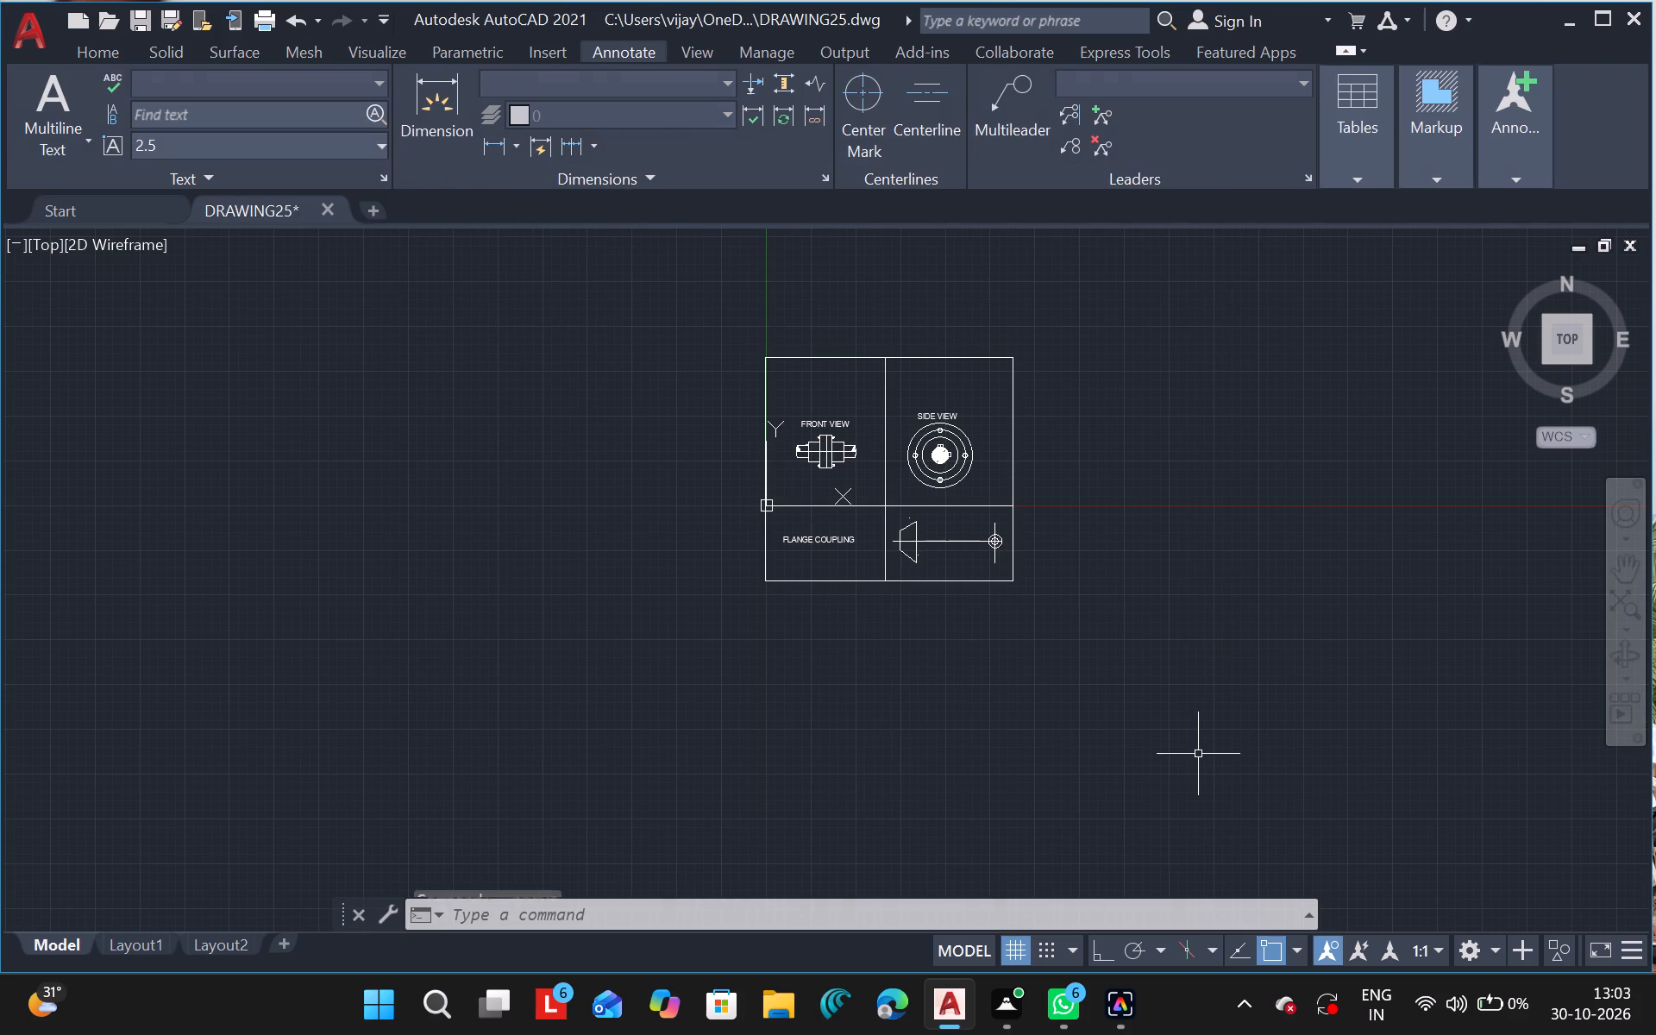